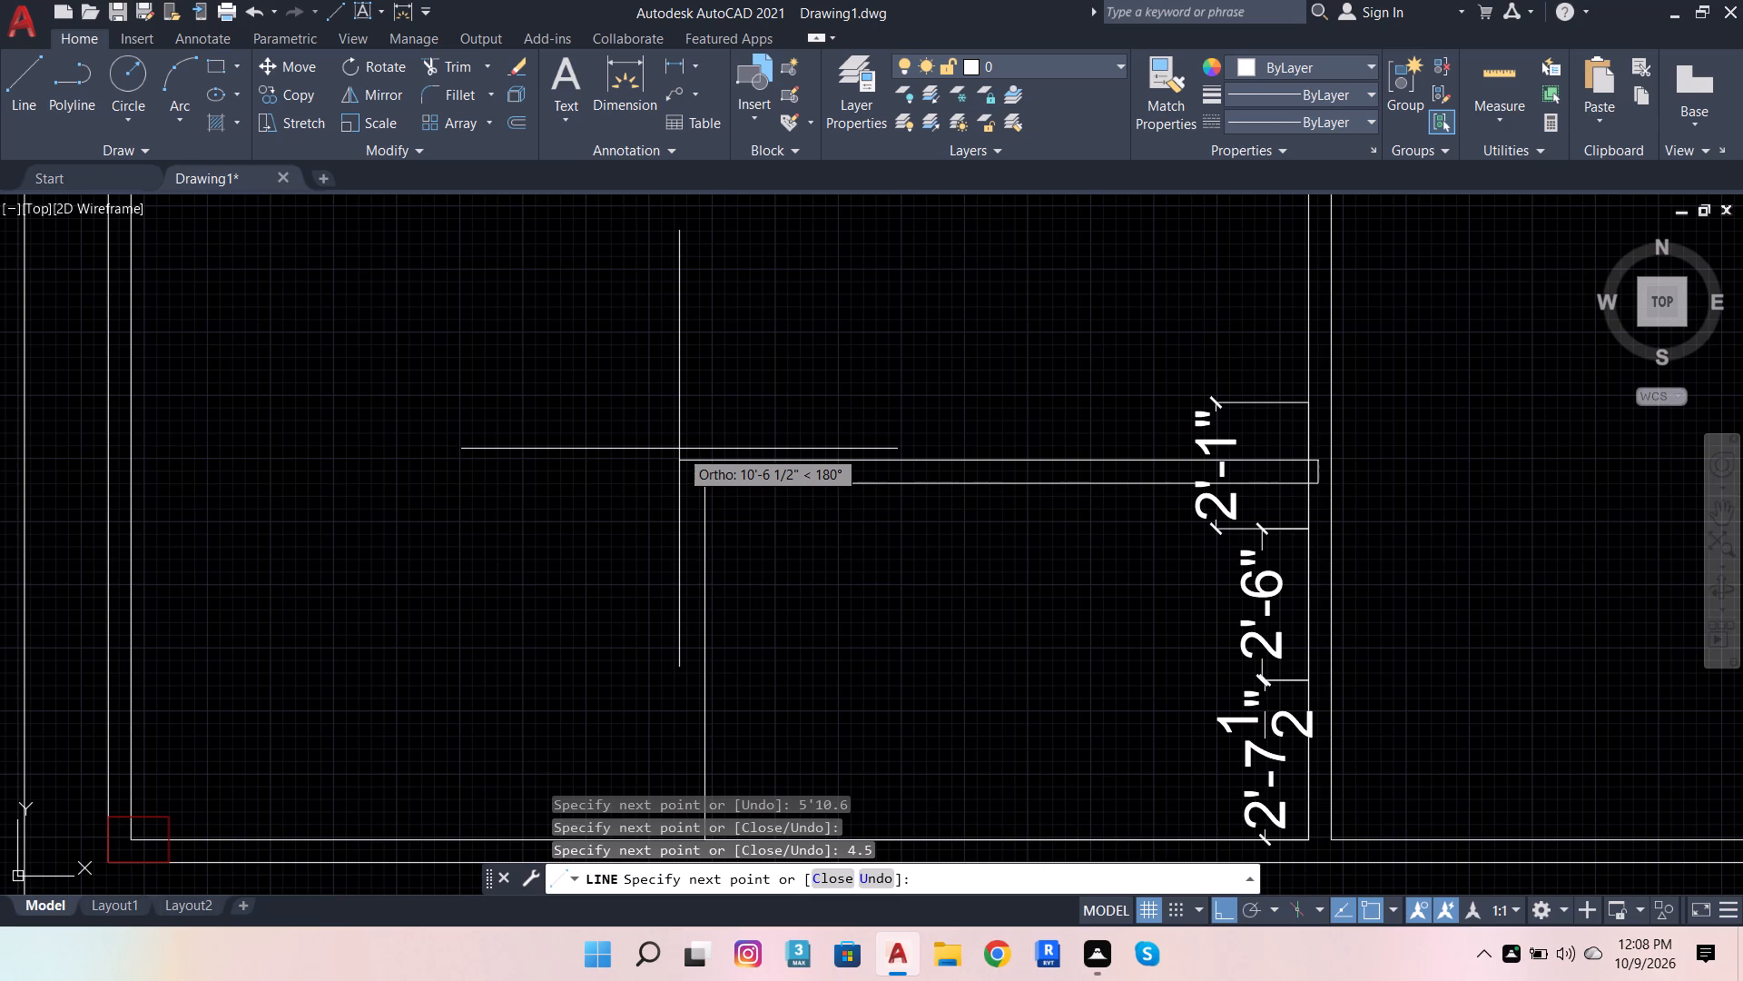
Trim the short vertical end segment and the partition line's overhang back to the interior wall's left face.
key(Escape)
click(742, 489)
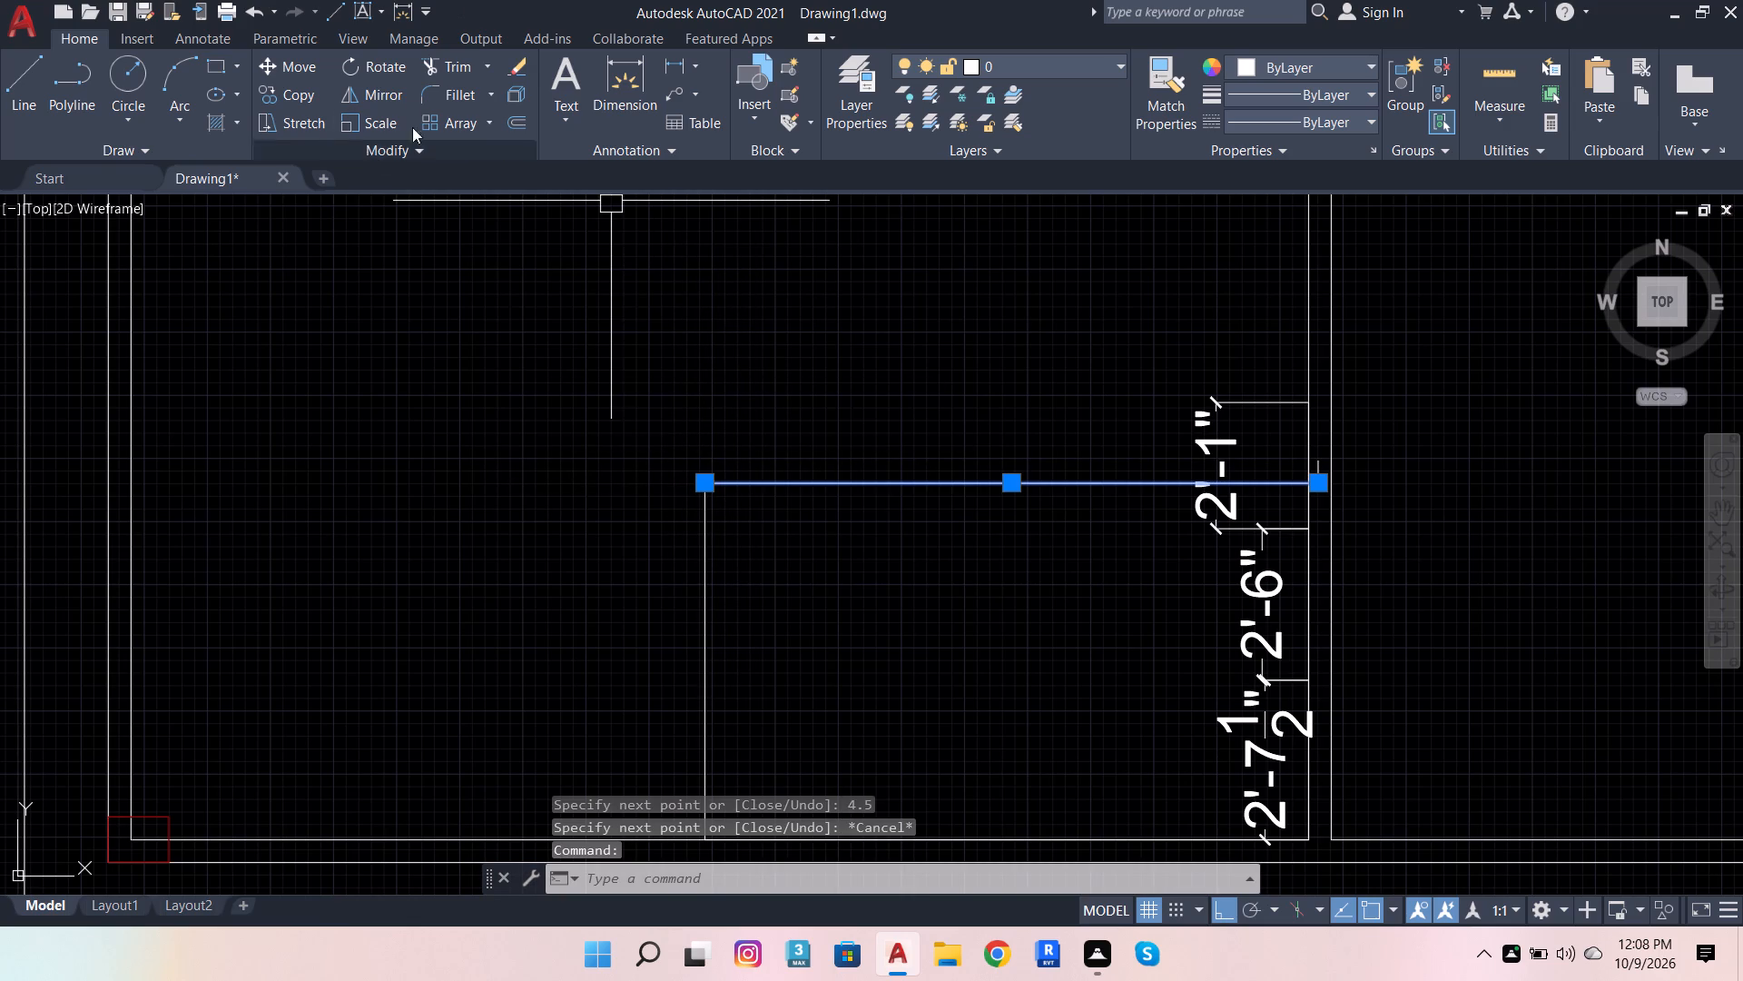
key(Escape)
click(460, 63)
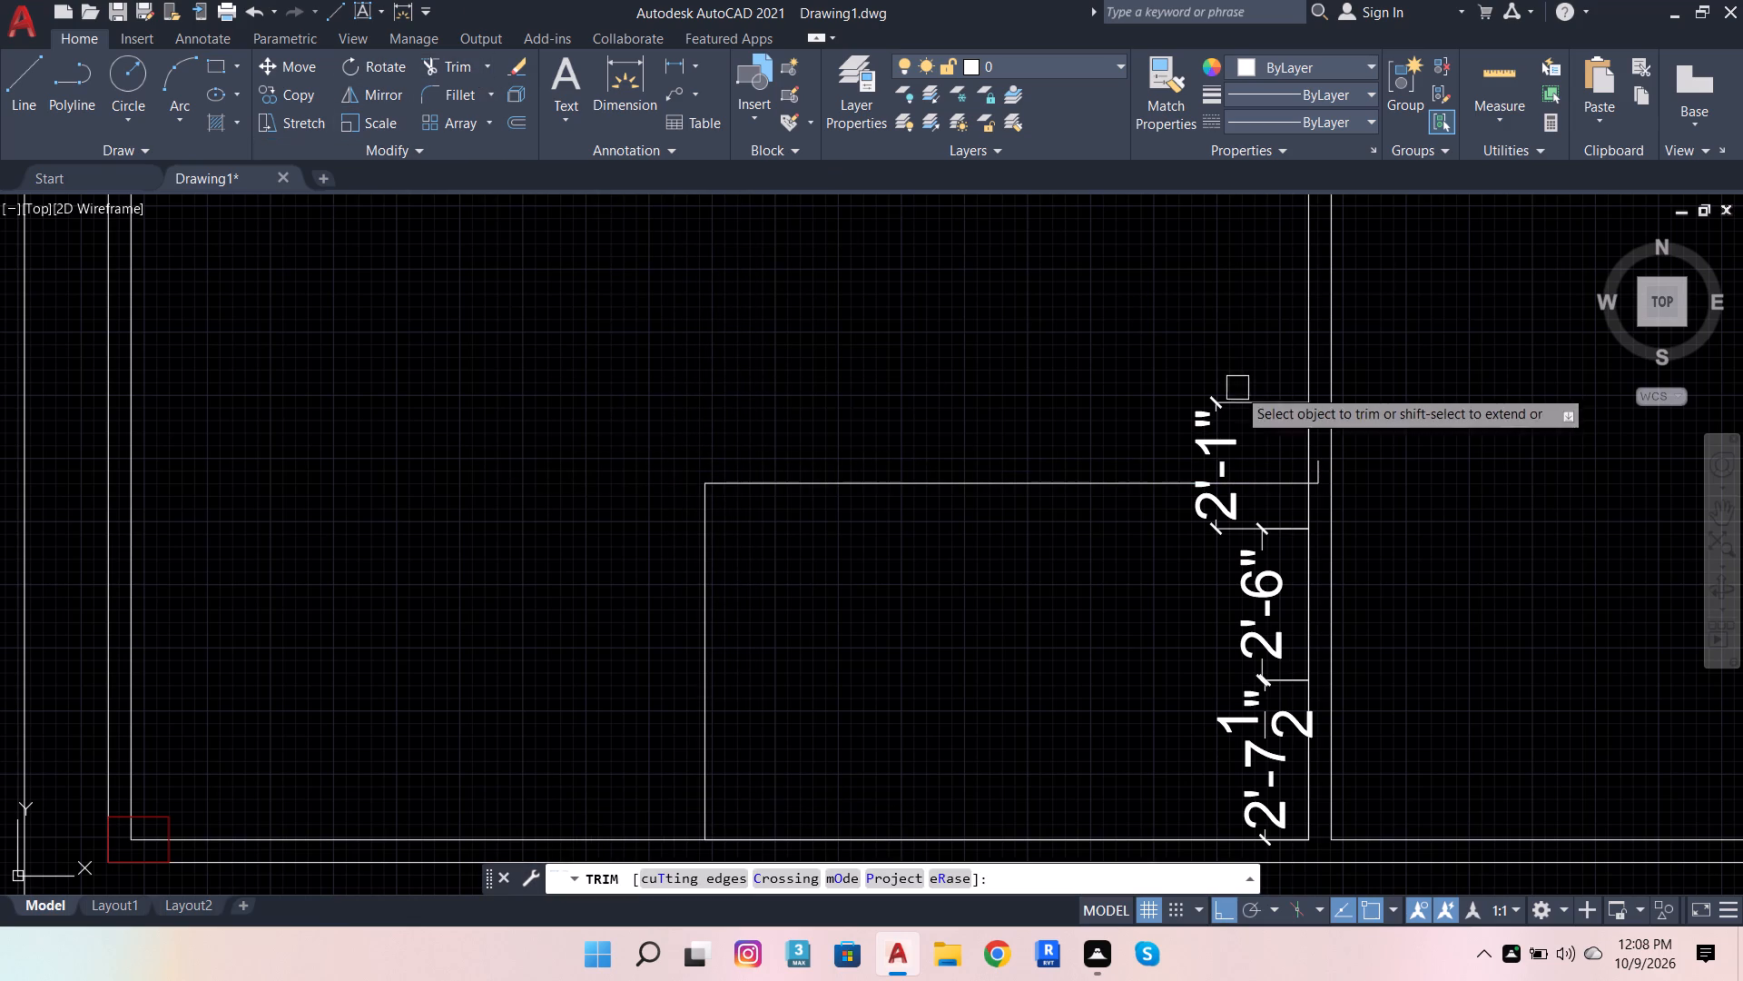
scroll(1301, 485, up, 3)
click(1324, 423)
click(1322, 438)
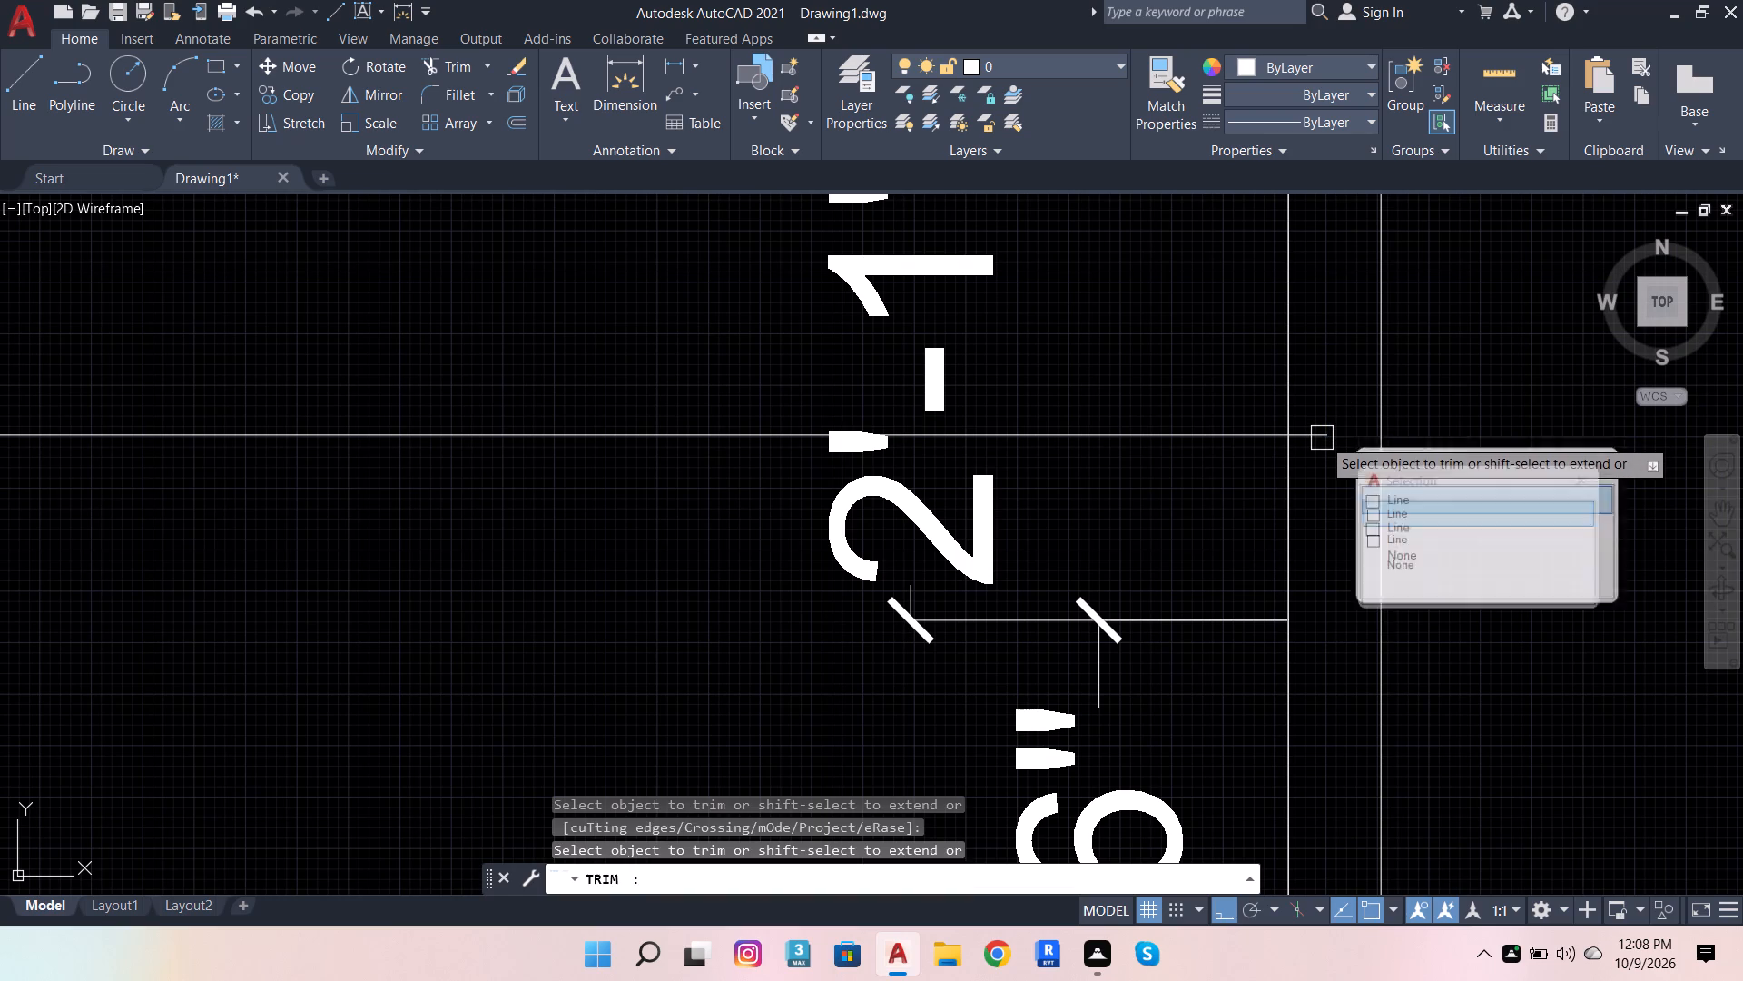
click(1322, 438)
key(Escape)
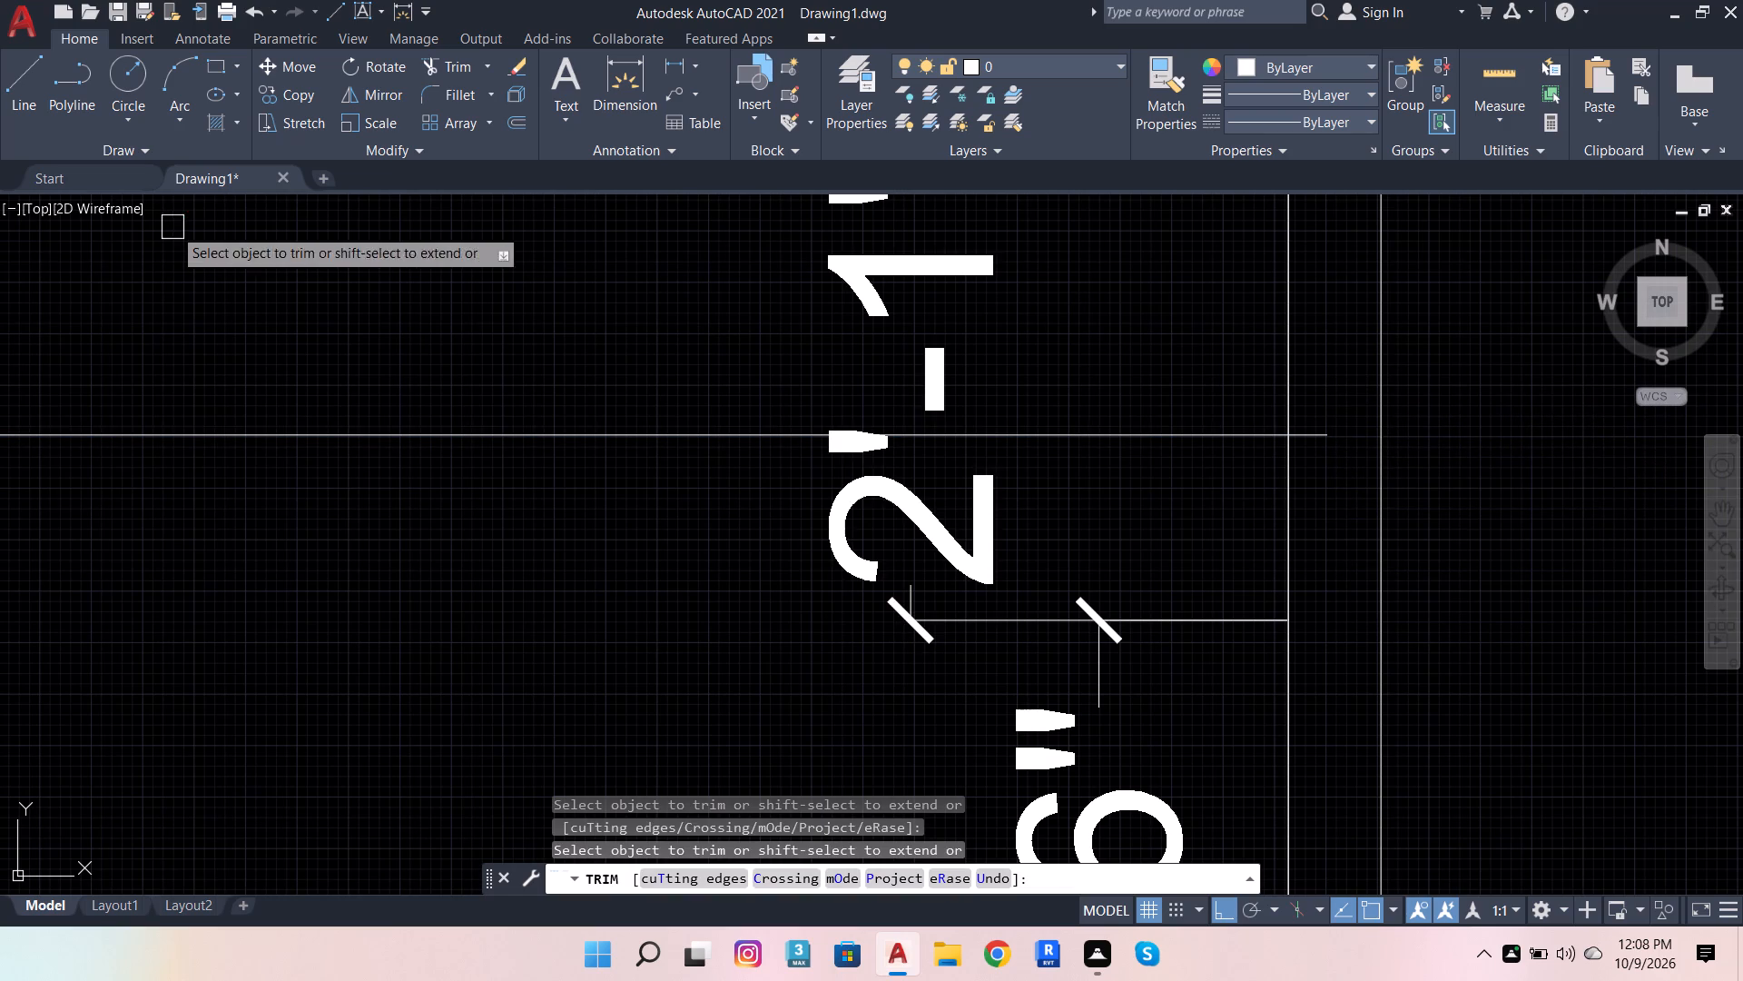
click(460, 64)
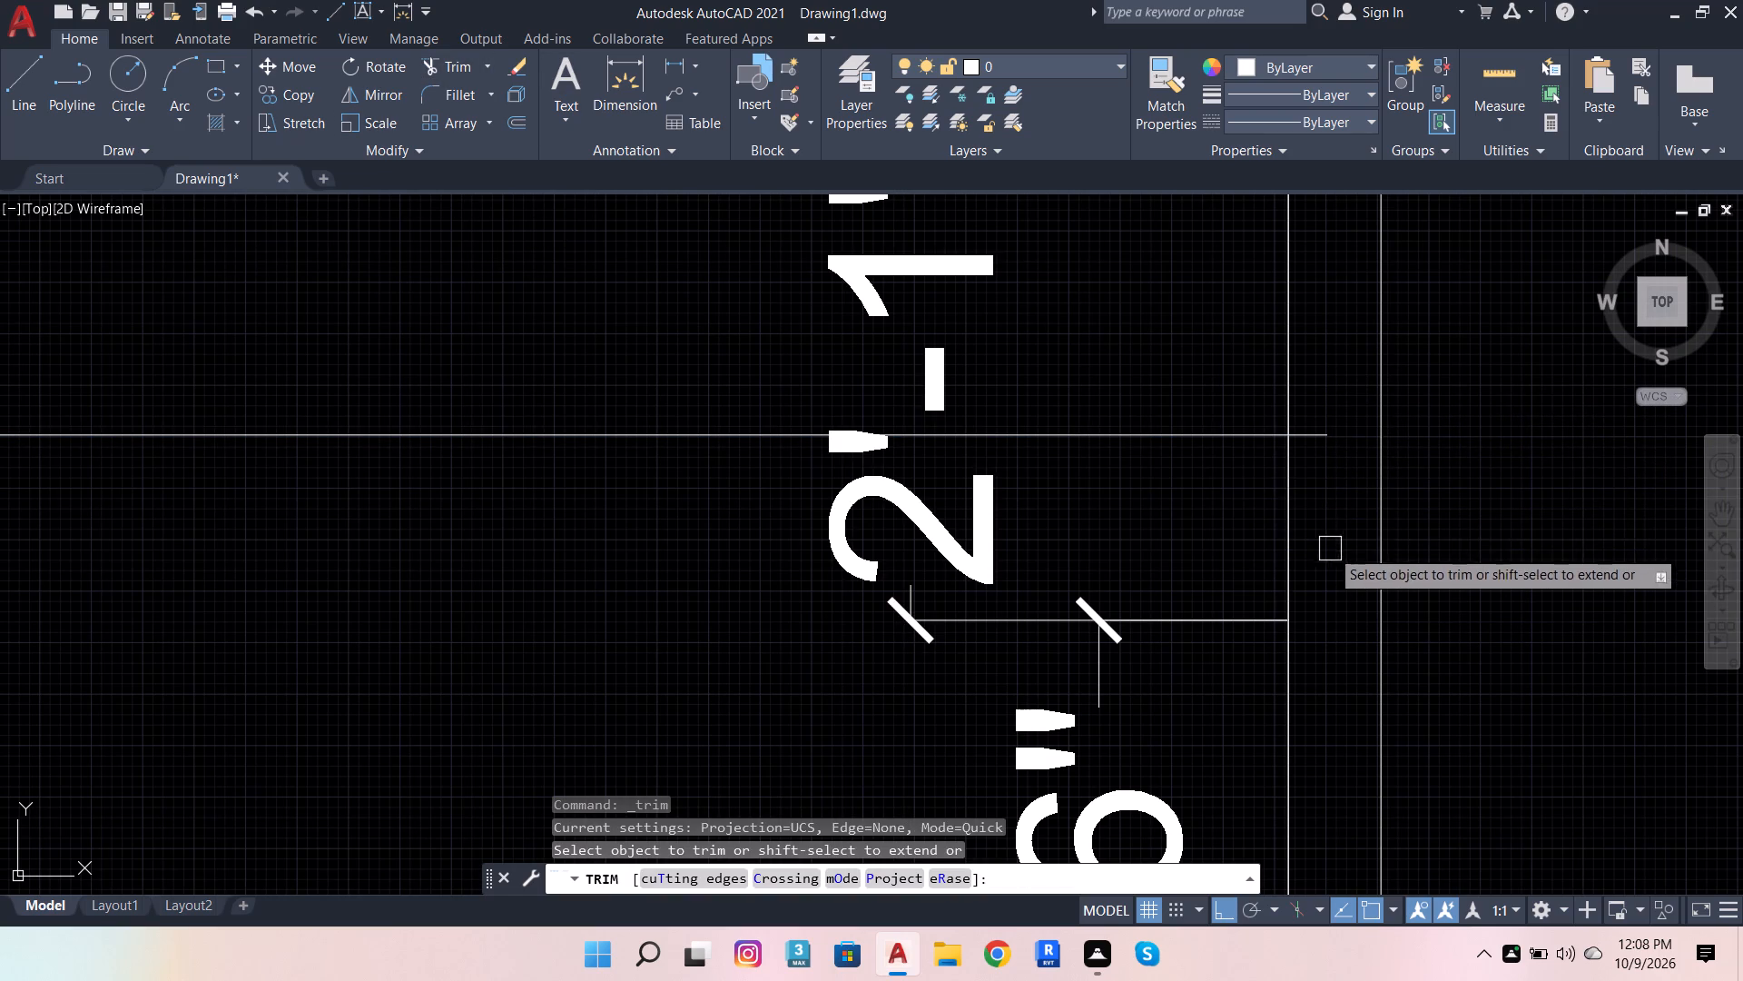
scroll(1342, 452, up, 2)
click(1306, 417)
key(Escape)
scroll(1340, 517, down, 4)
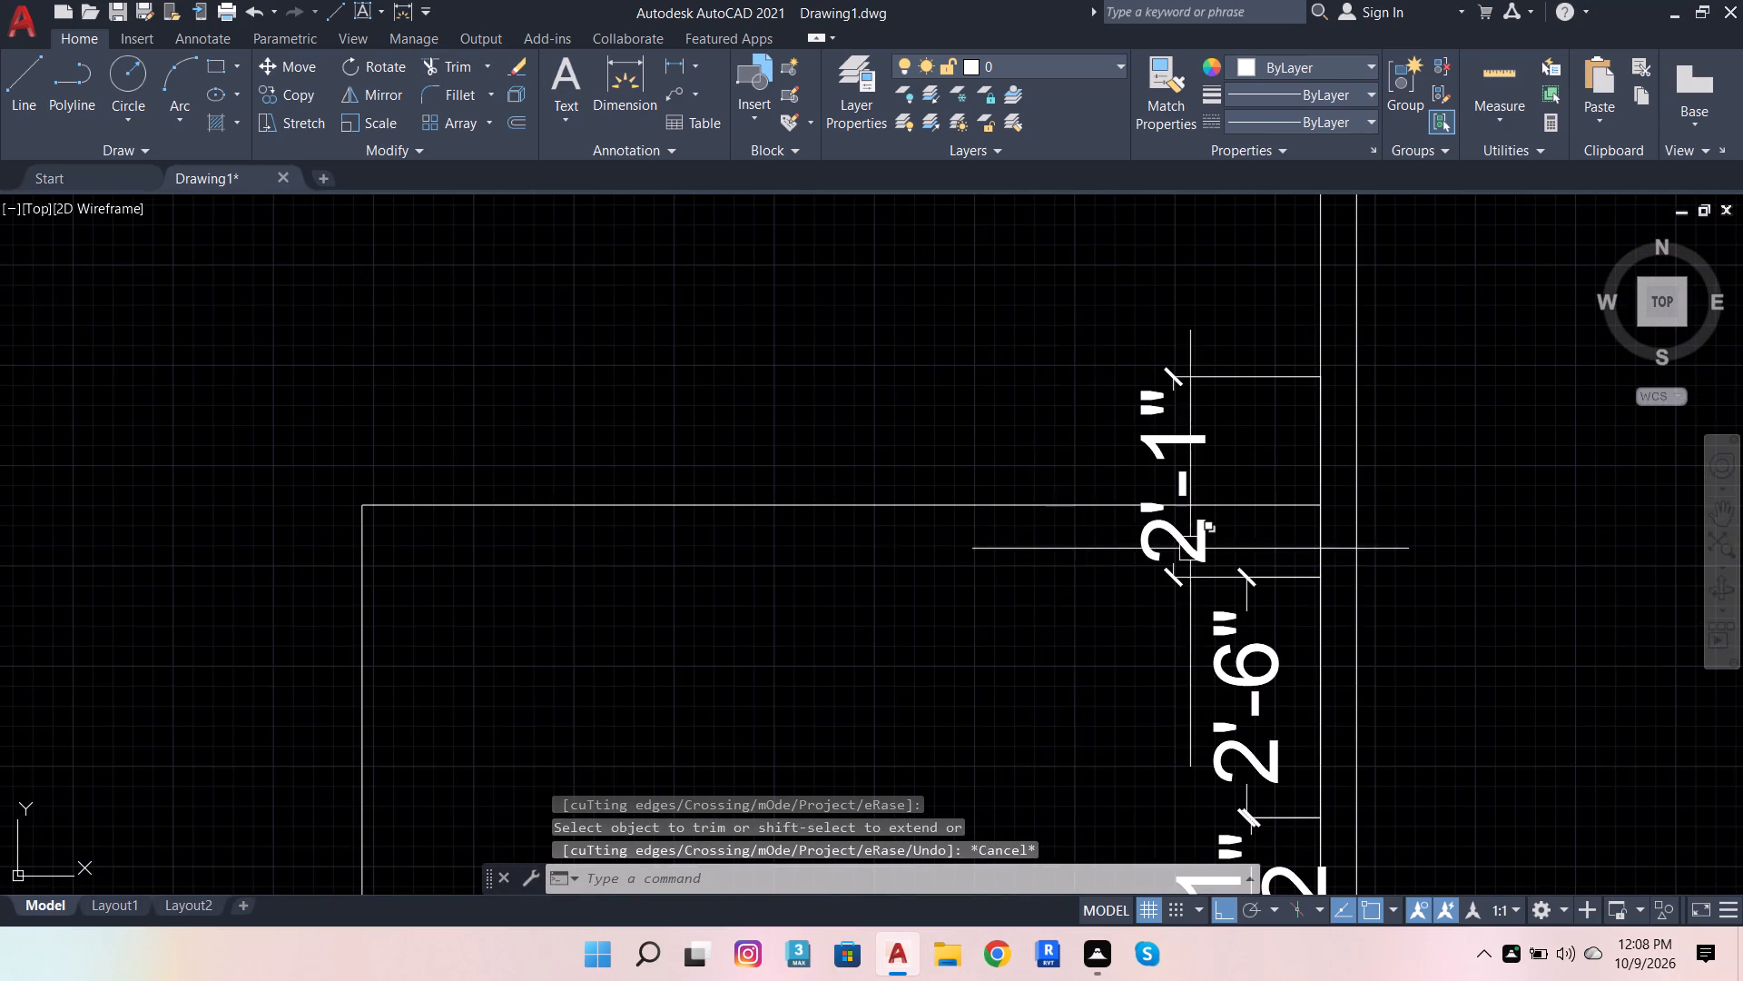
Offset the partition's horizontal line 4.5" upward and its vertical line 4.5" to the outer left side.
click(1031, 515)
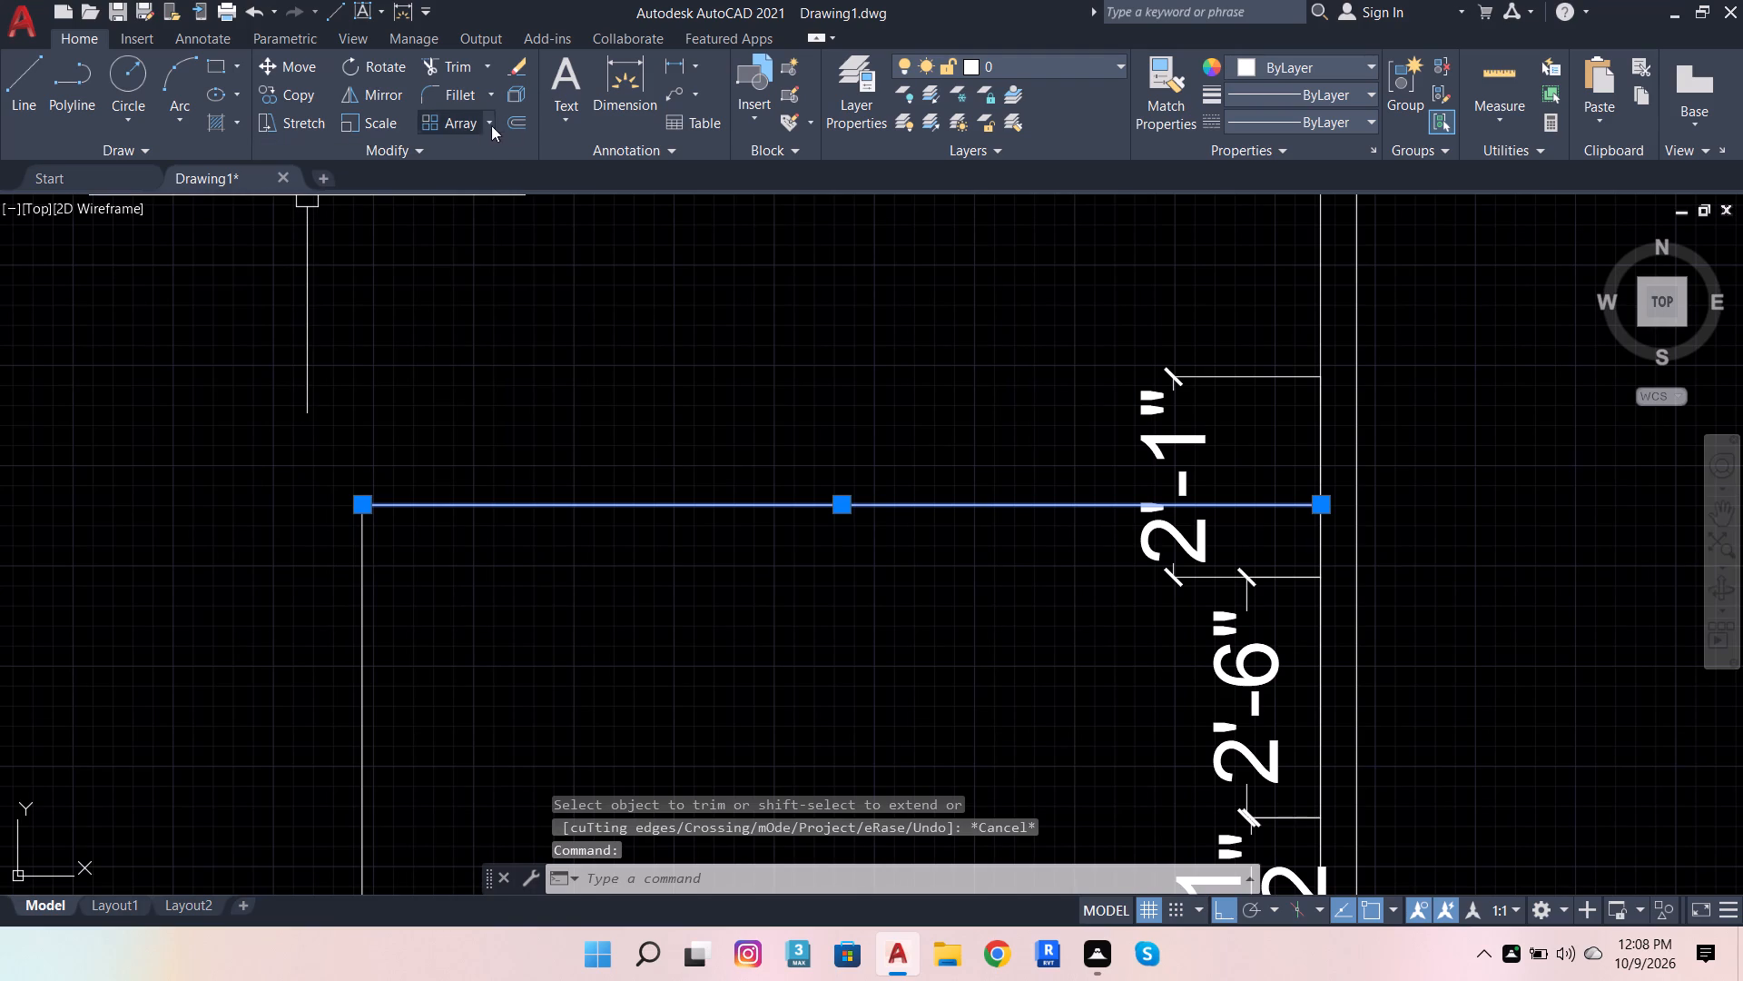
click(521, 124)
click(377, 495)
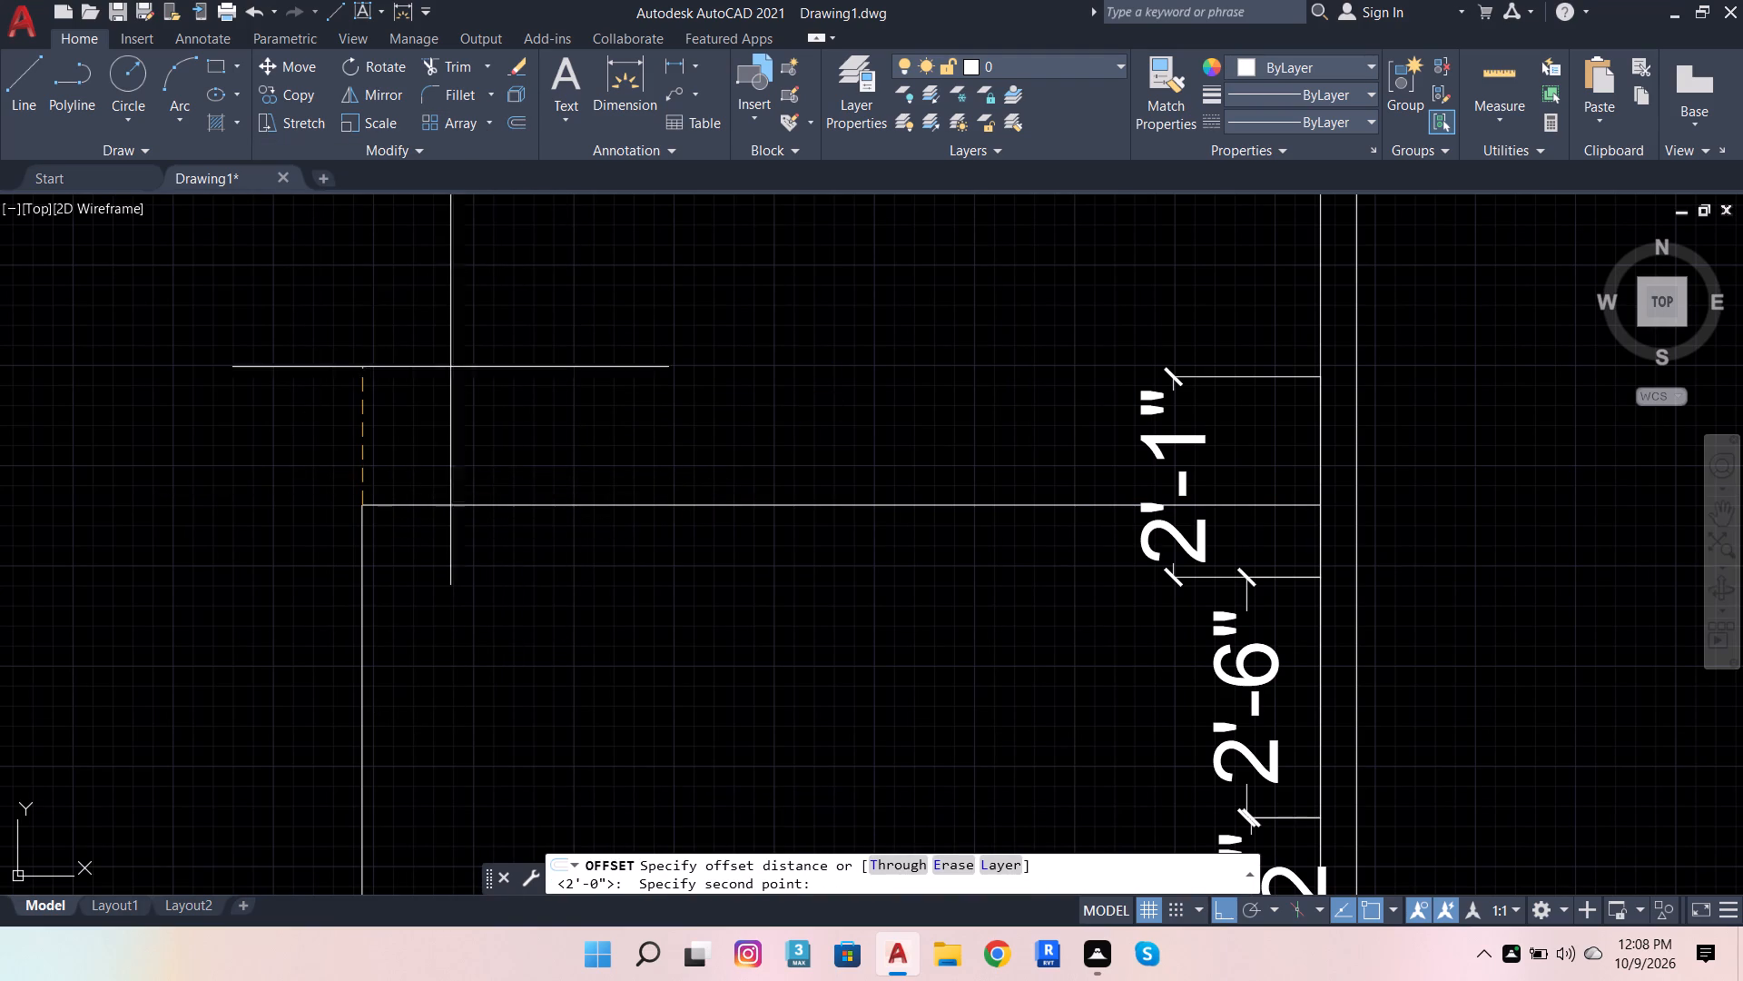
text(4.5)
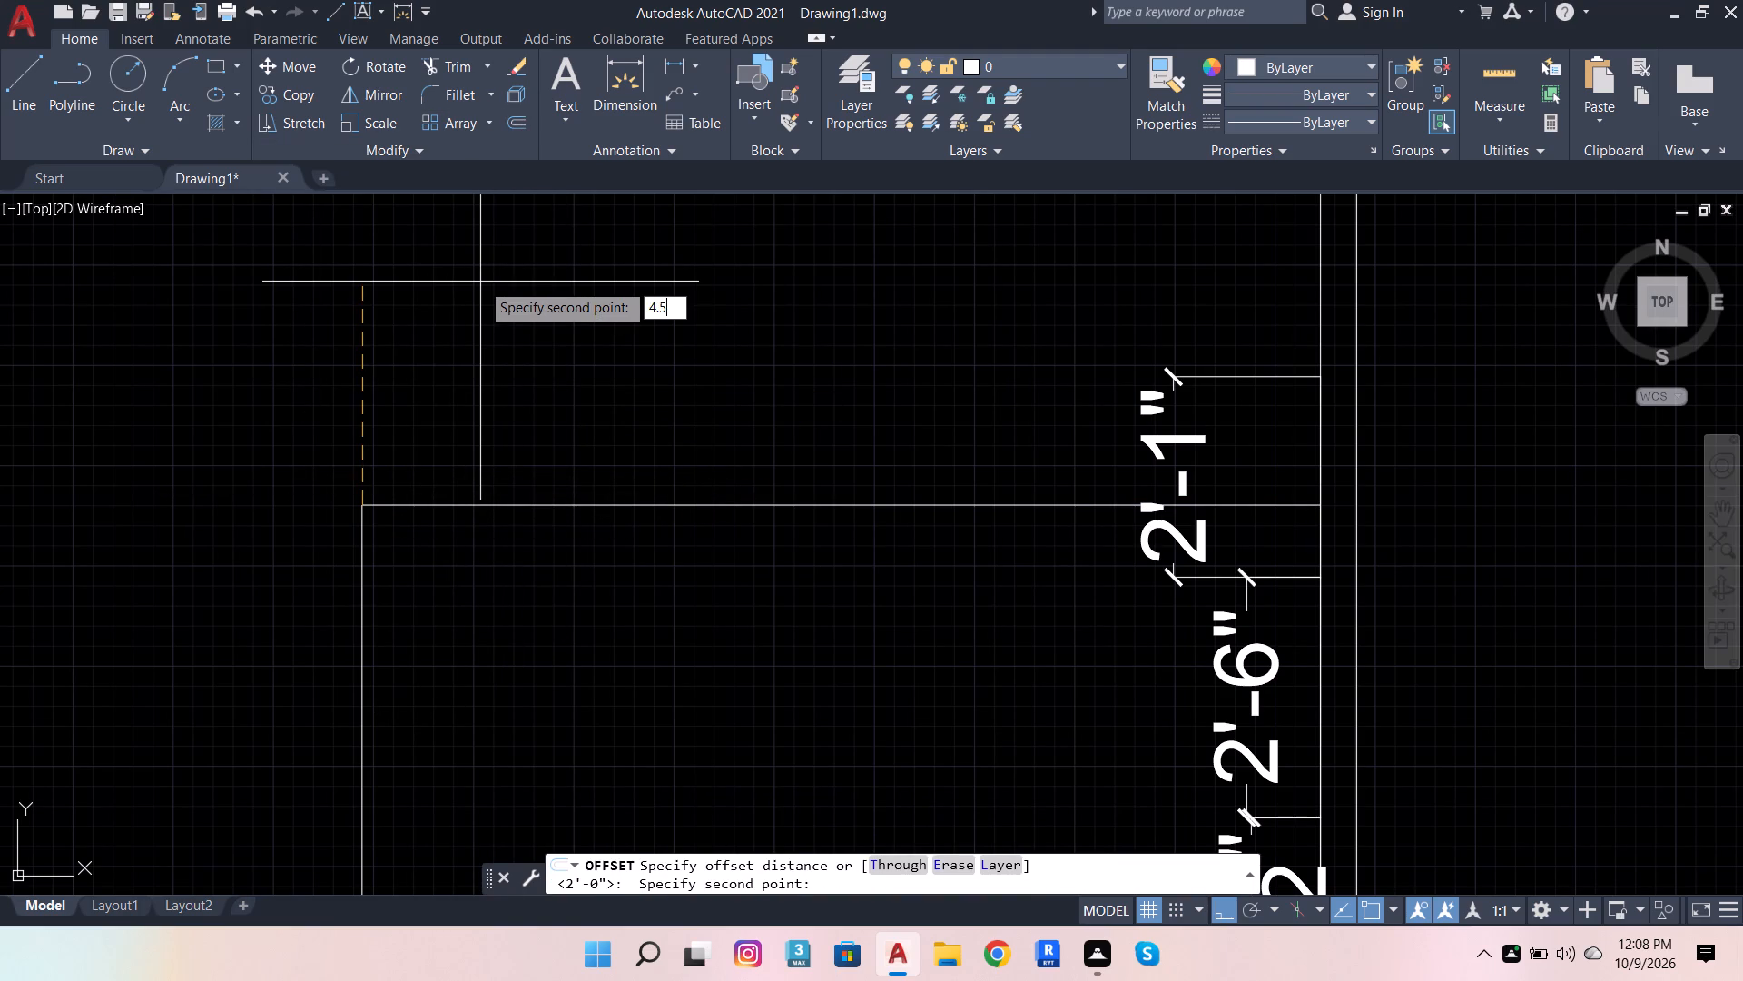
key(Return)
click(496, 278)
scroll(584, 365, down, 2)
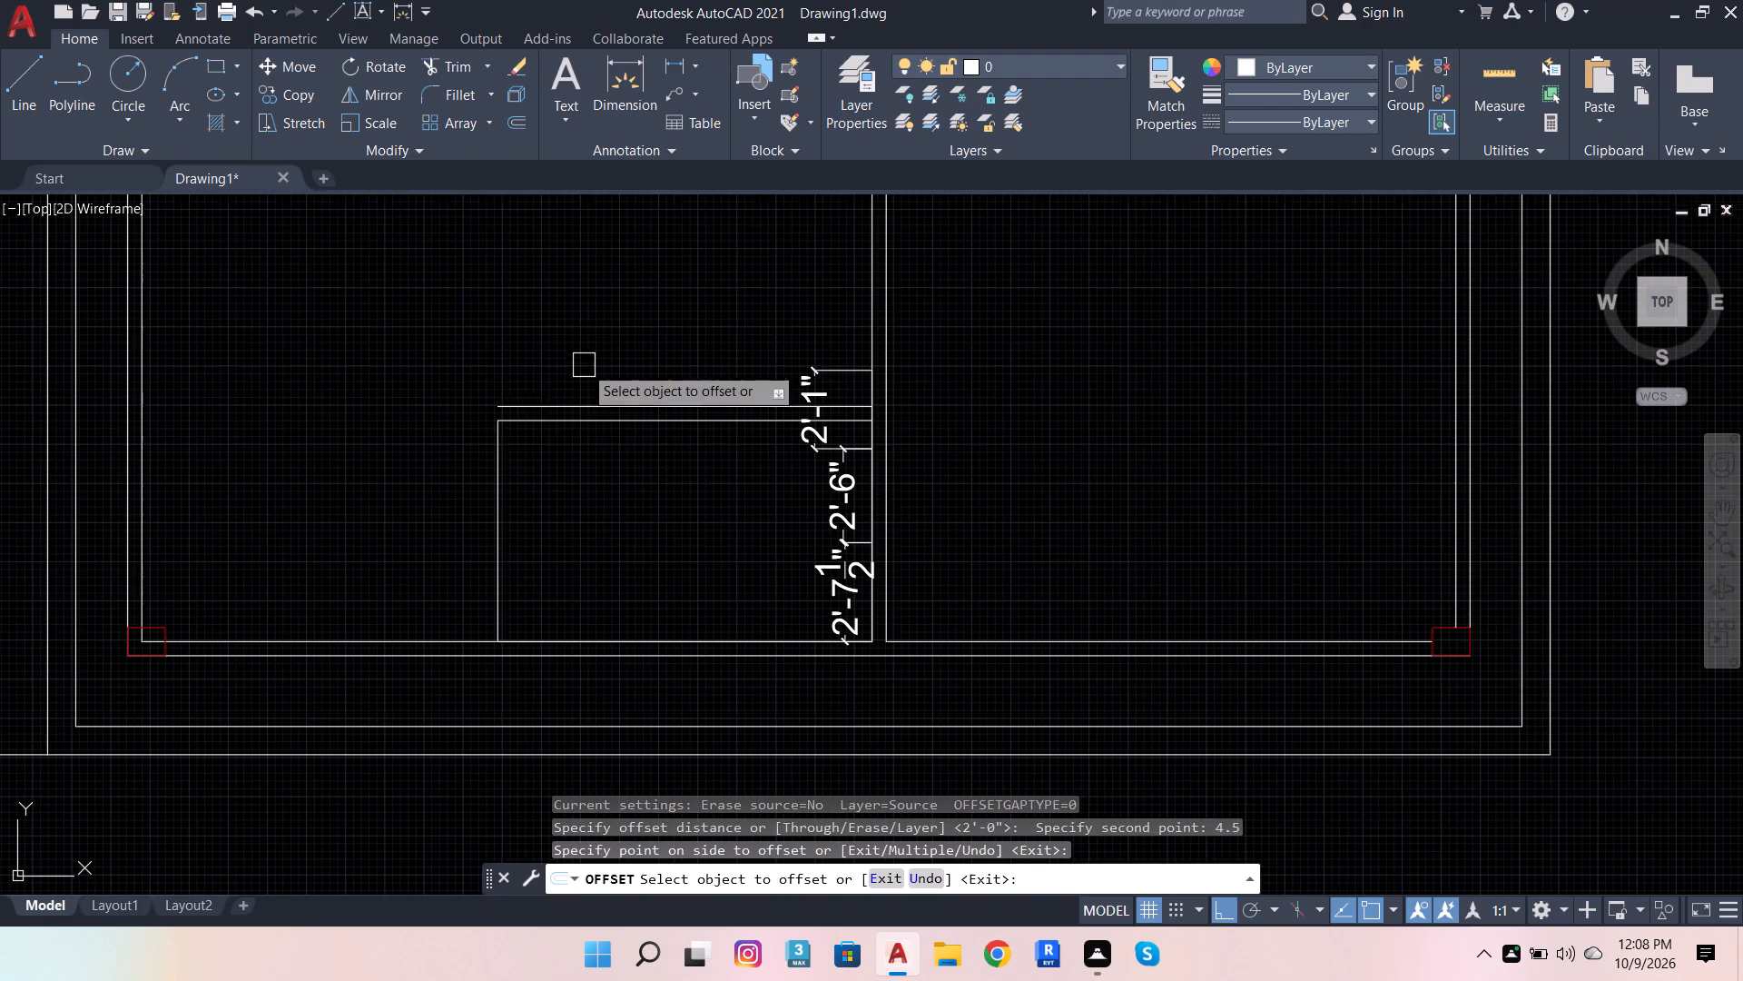
click(491, 508)
click(372, 476)
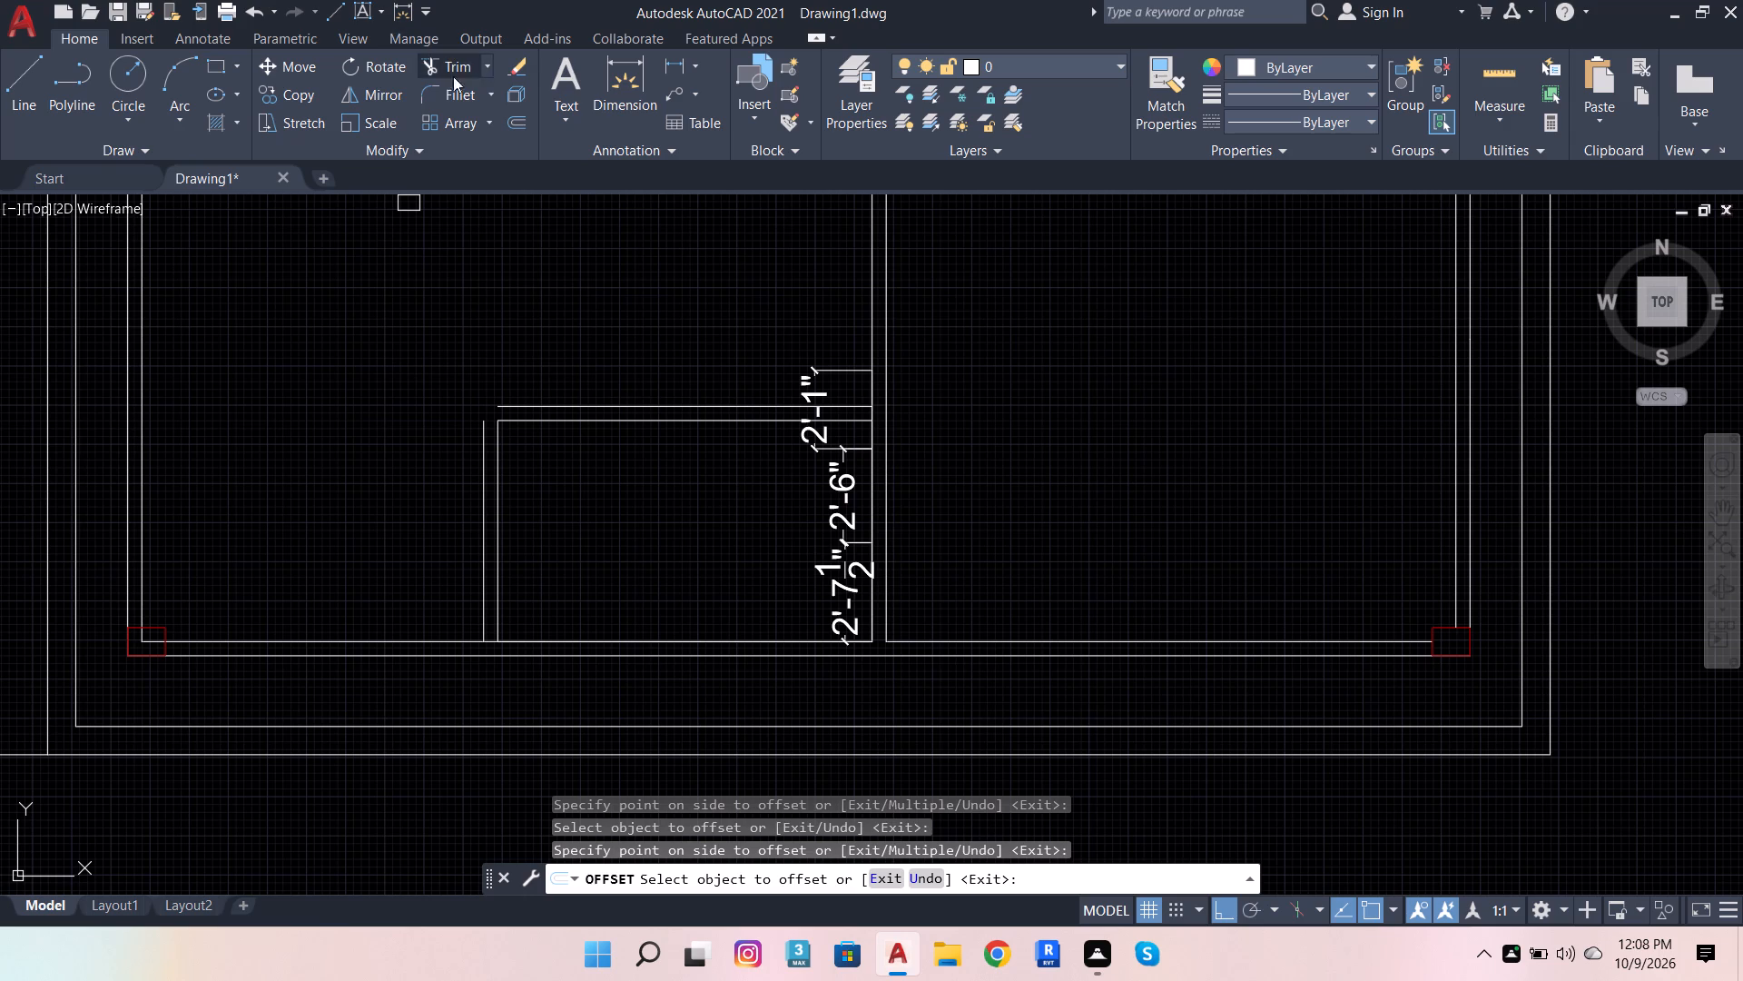
Fillet the partition's two offset outer lines so they meet in a sharp corner at the upper left.
click(457, 95)
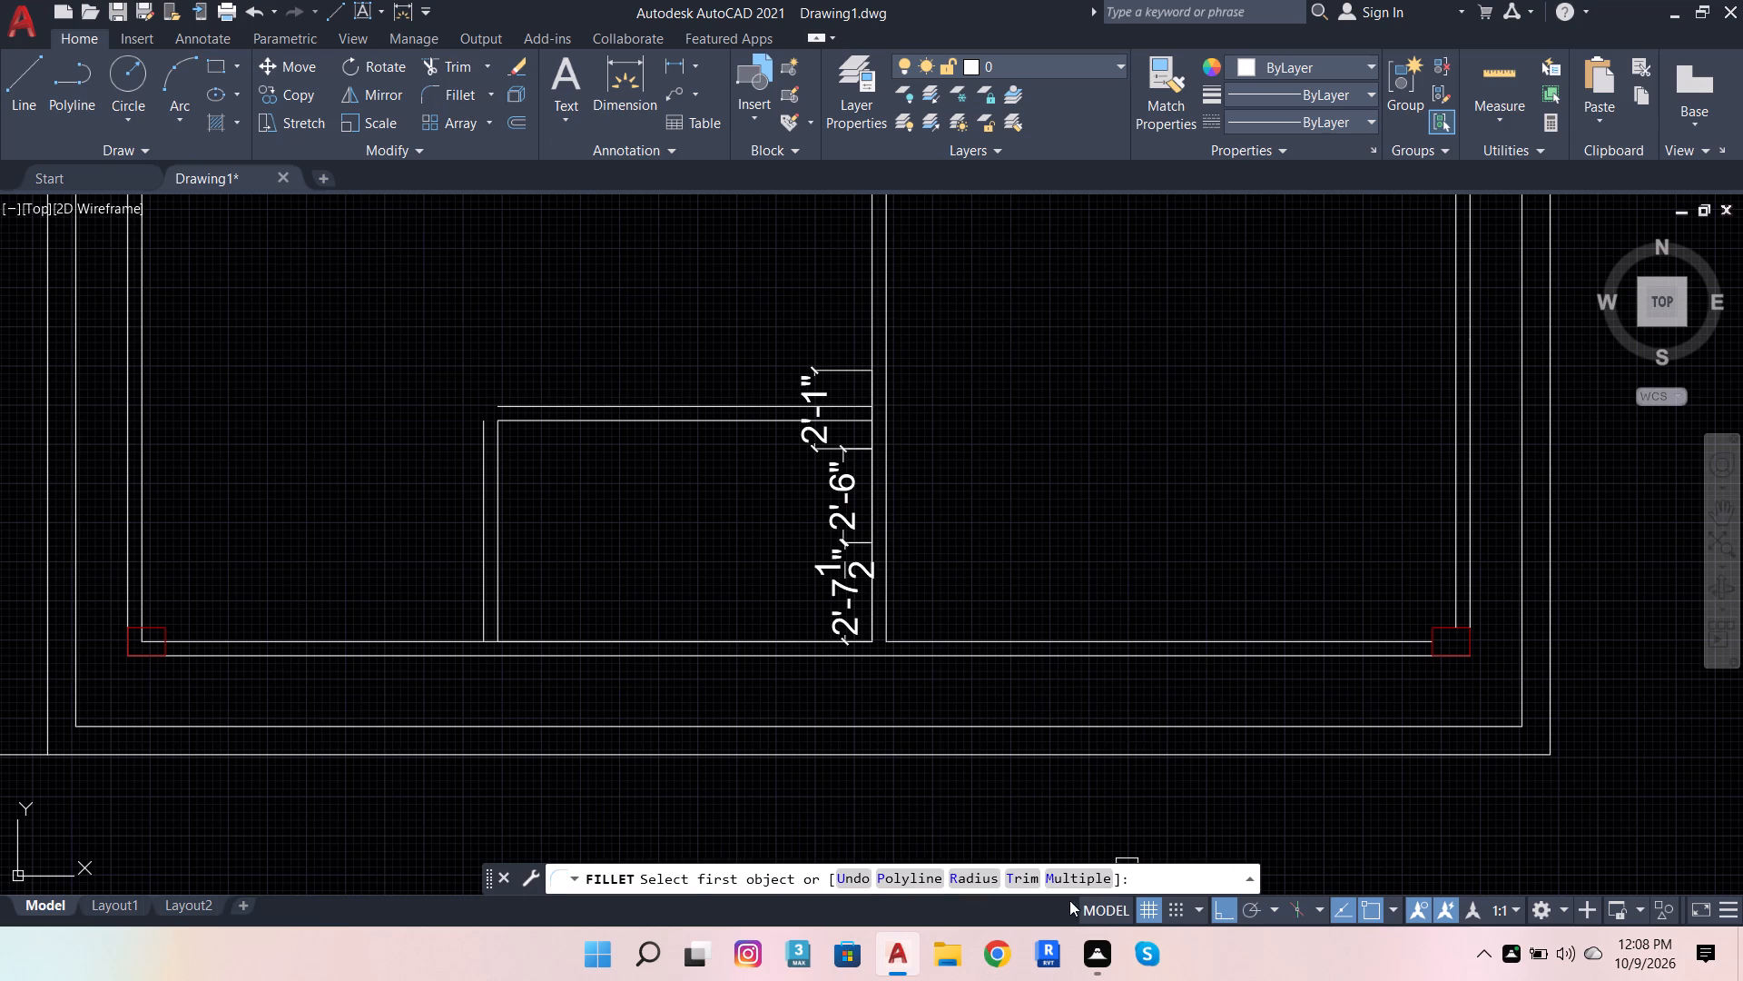
click(1064, 881)
scroll(504, 408, up, 3)
click(503, 406)
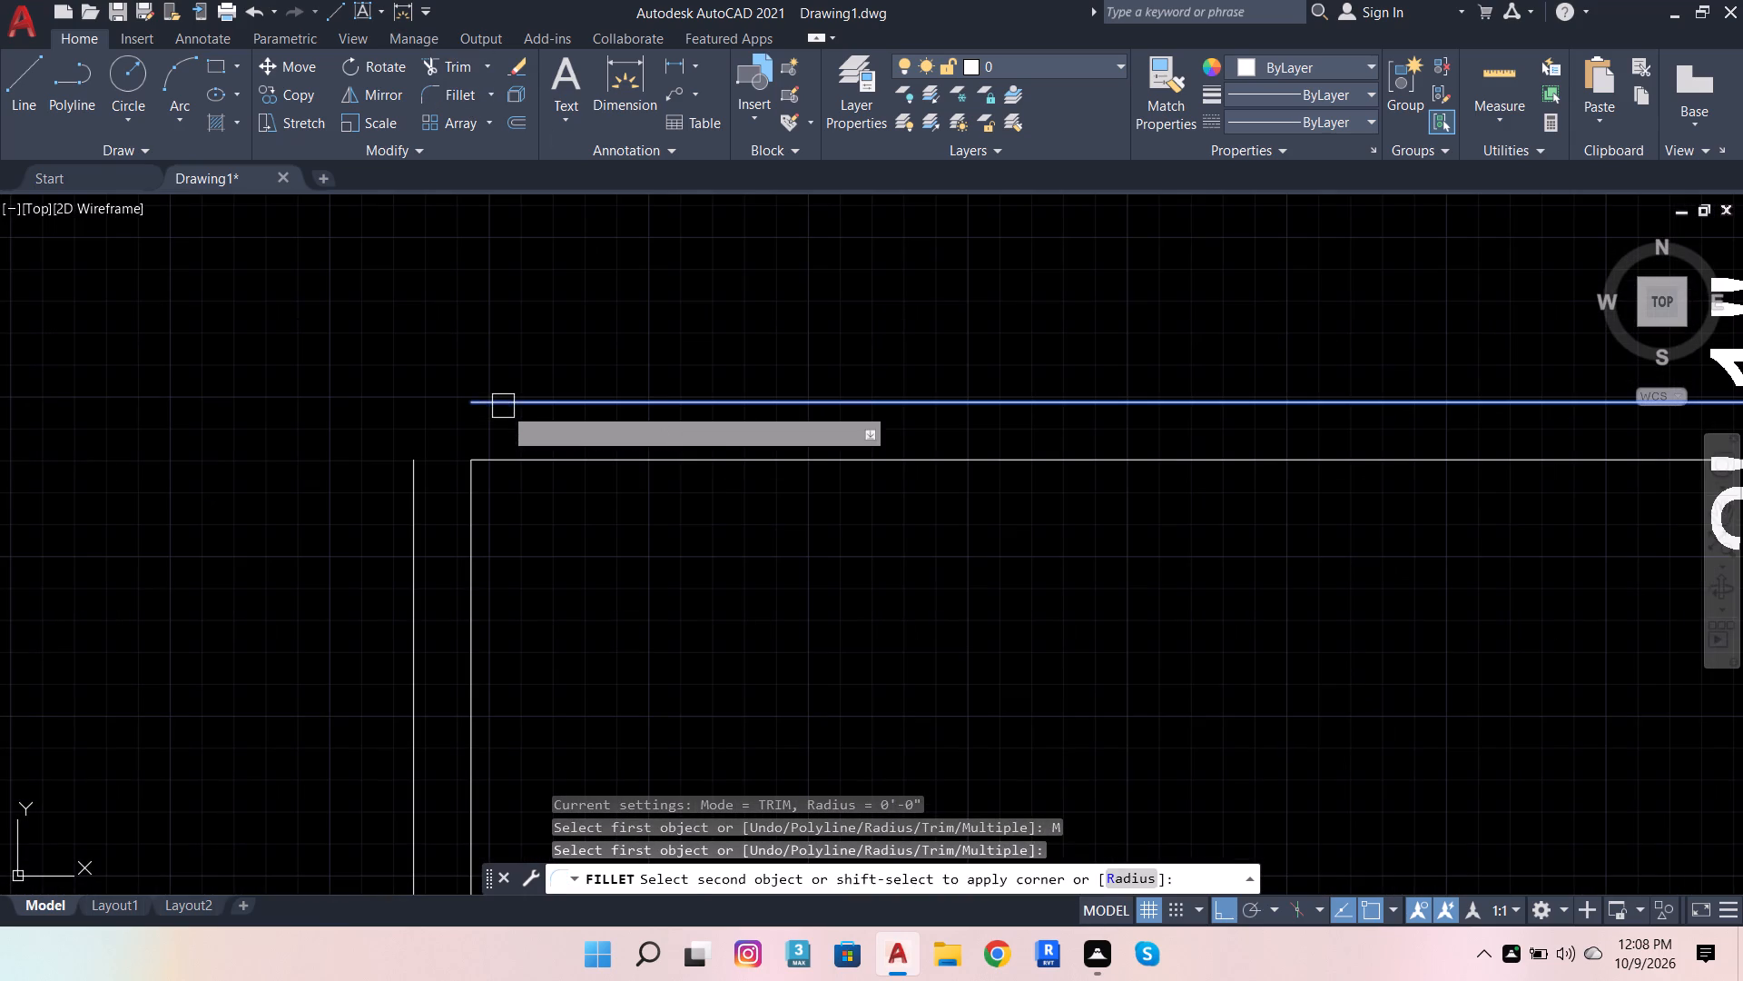
click(426, 500)
scroll(584, 407, down, 4)
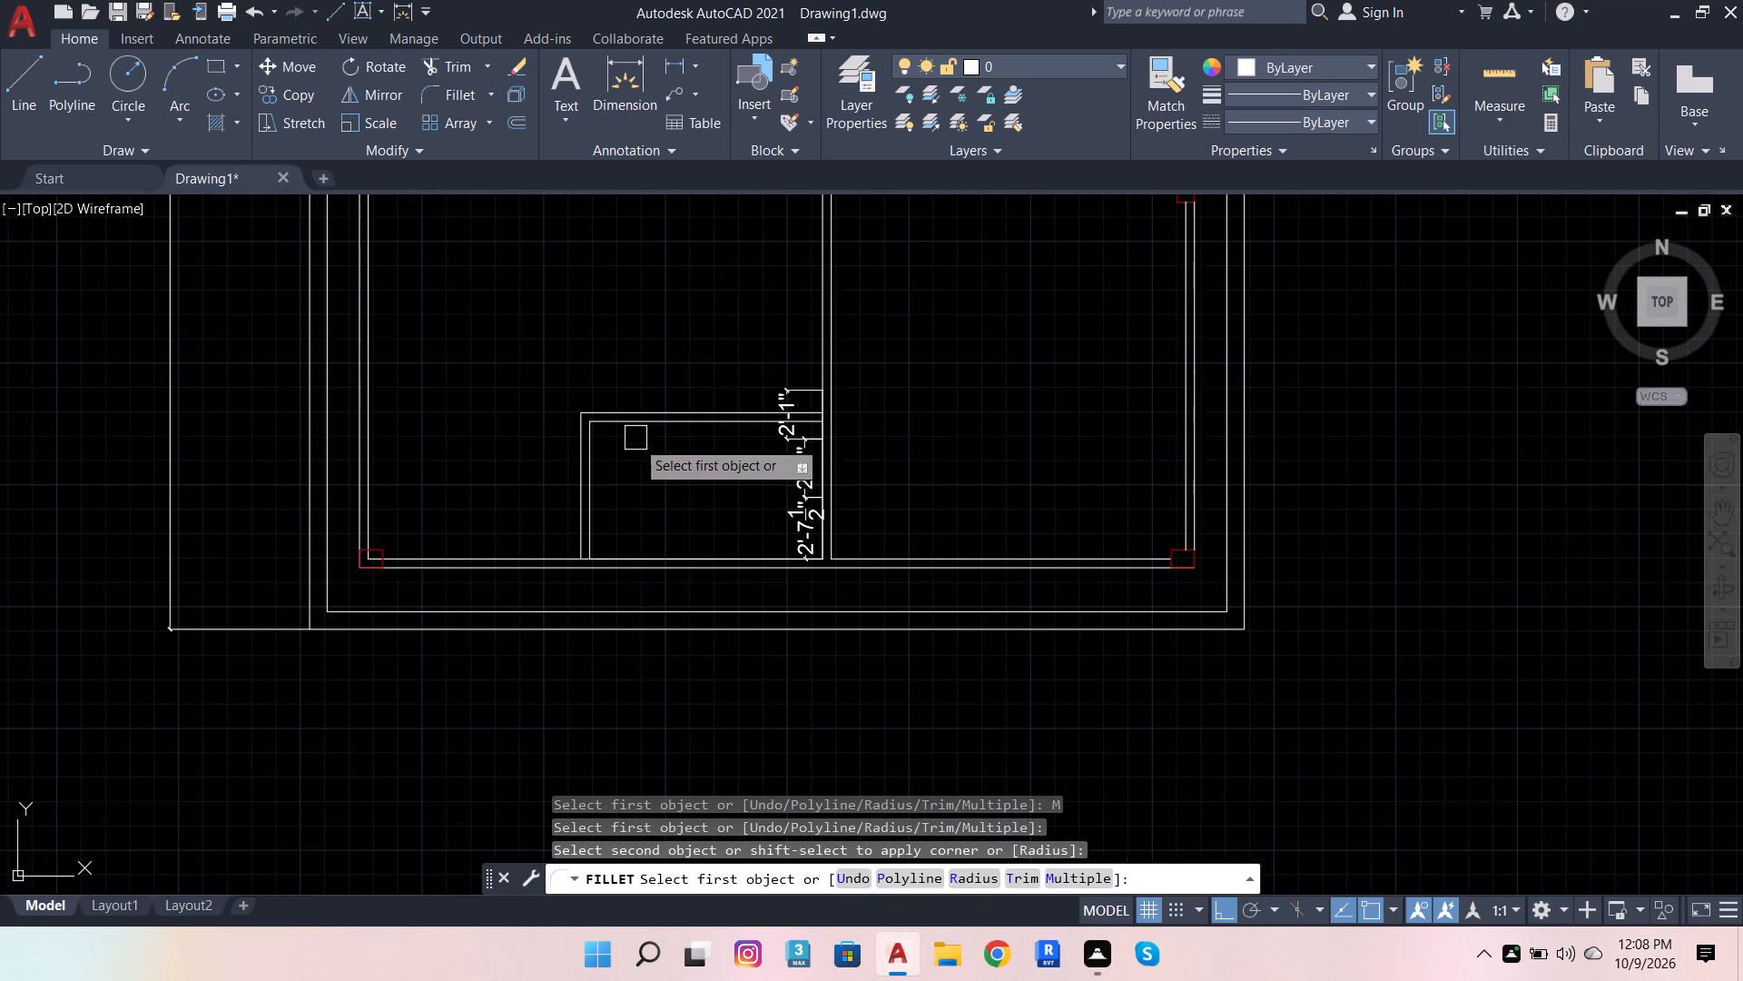
key(Escape)
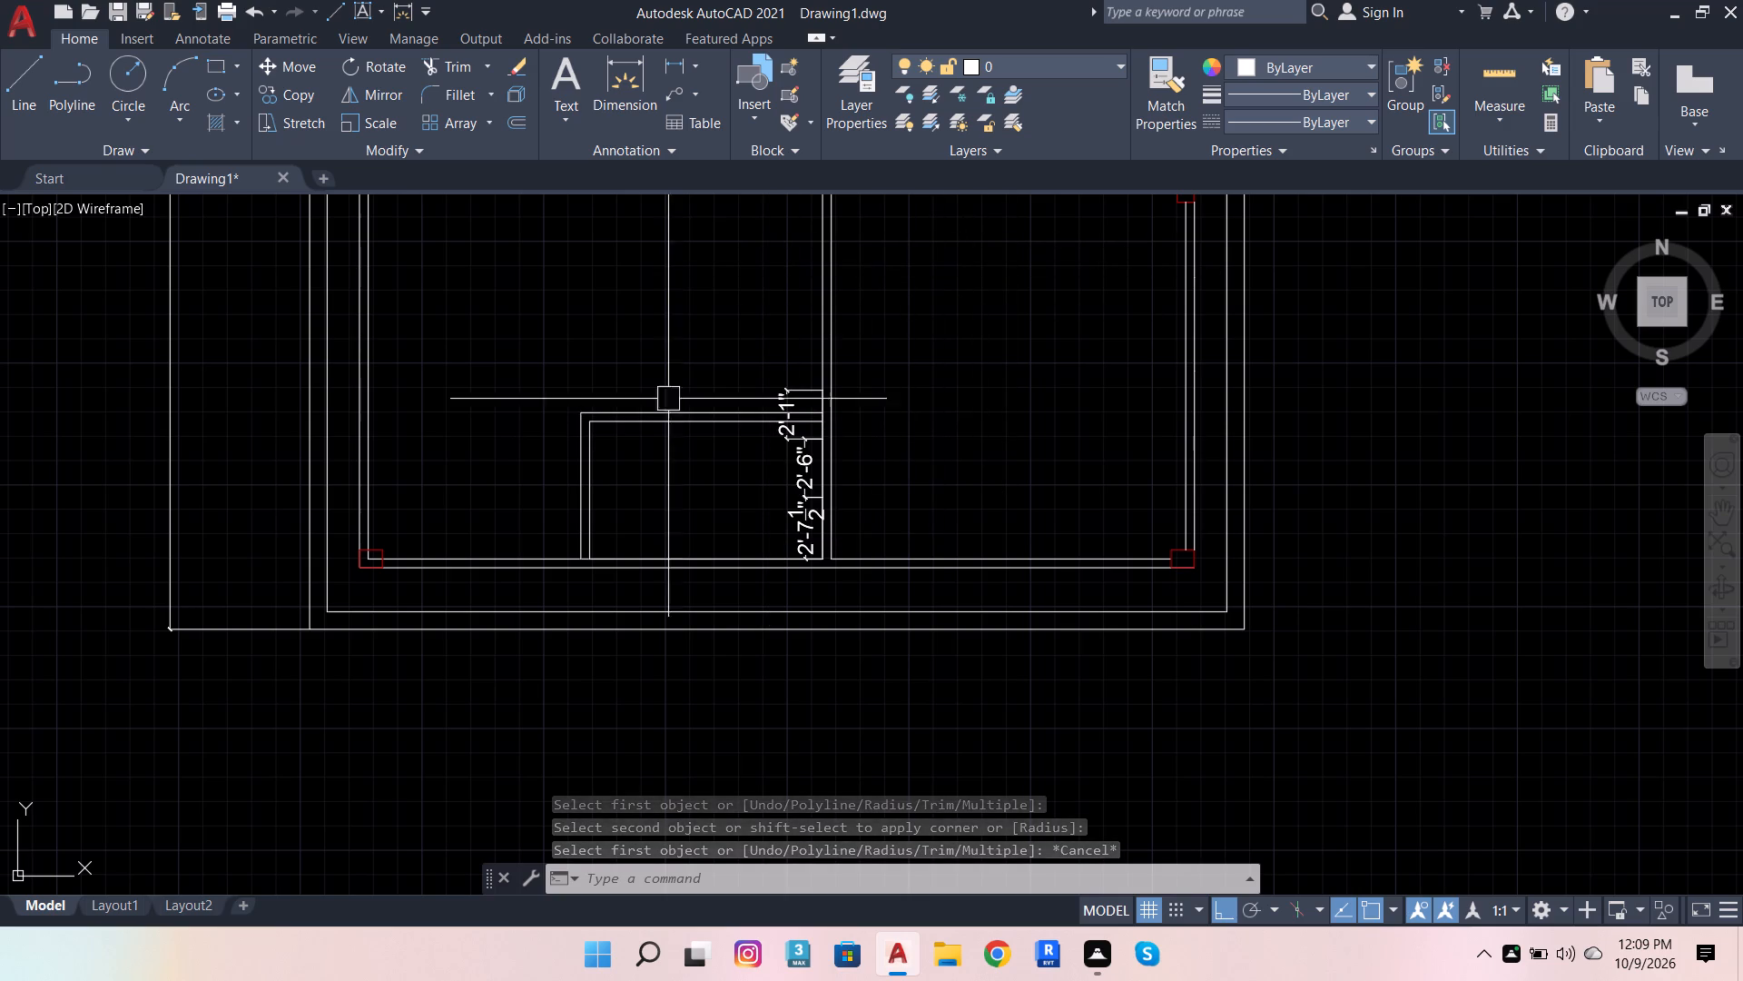
Trim the bottom wall's inner line between the partition's two vertical lines to open the junction.
click(439, 62)
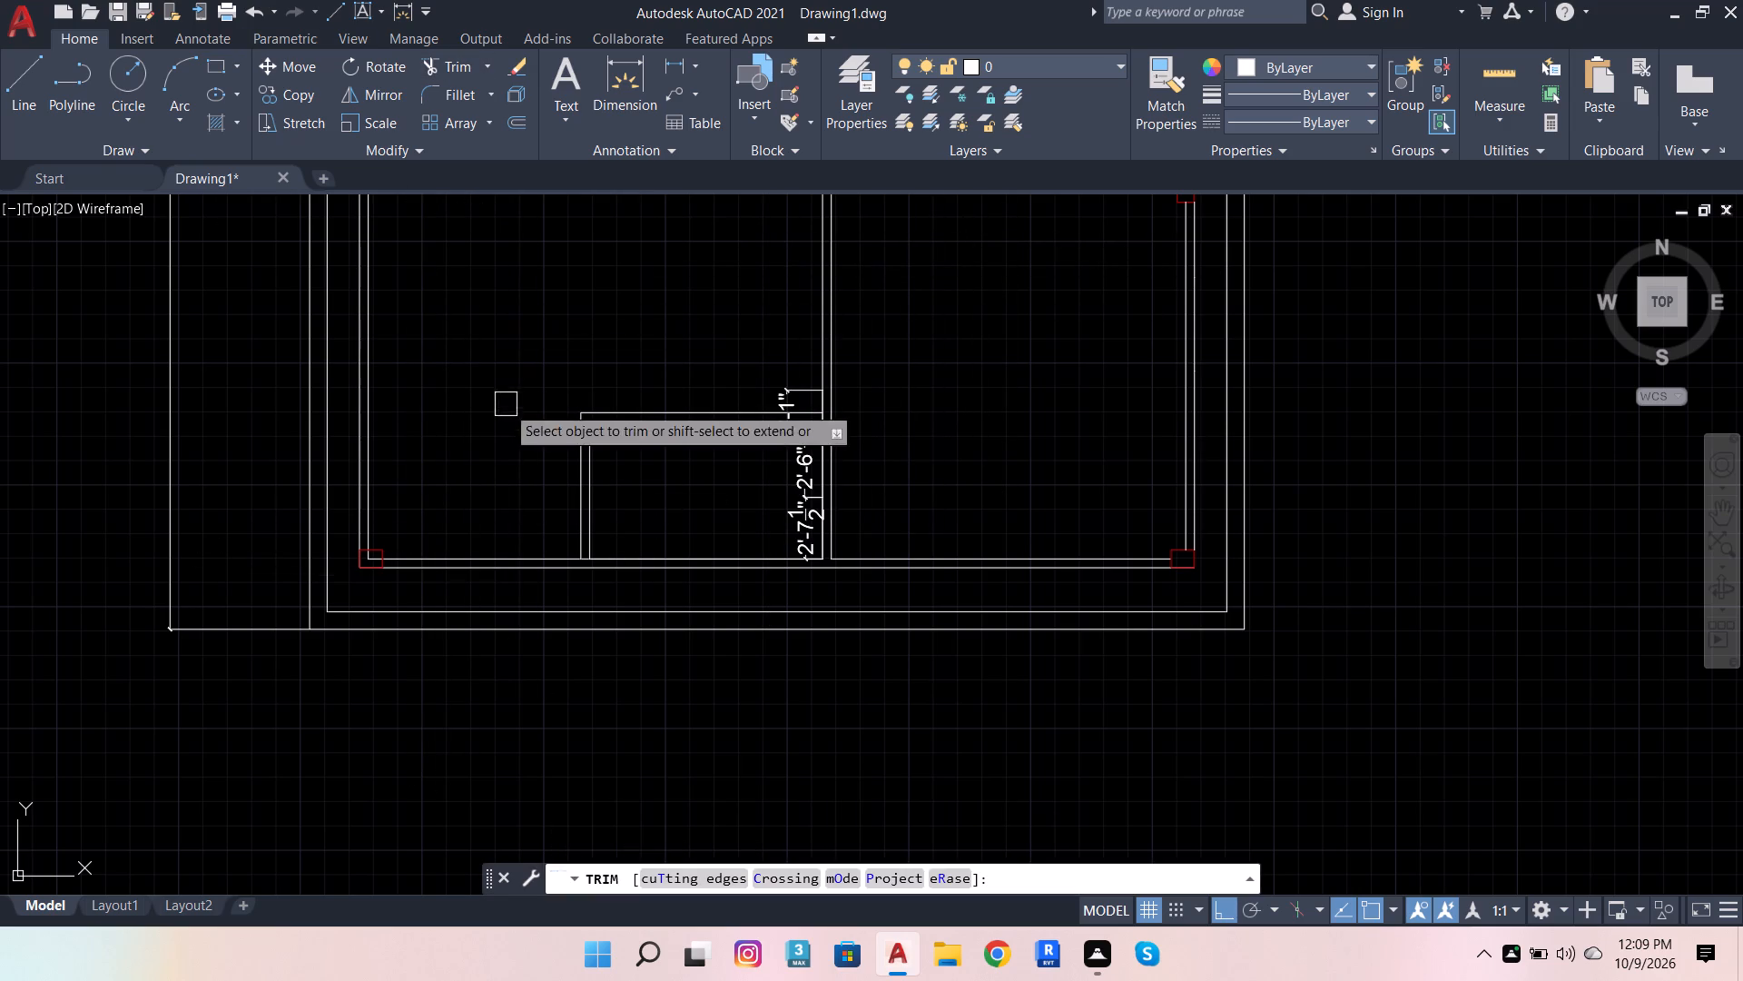
scroll(546, 505, up, 3)
click(689, 699)
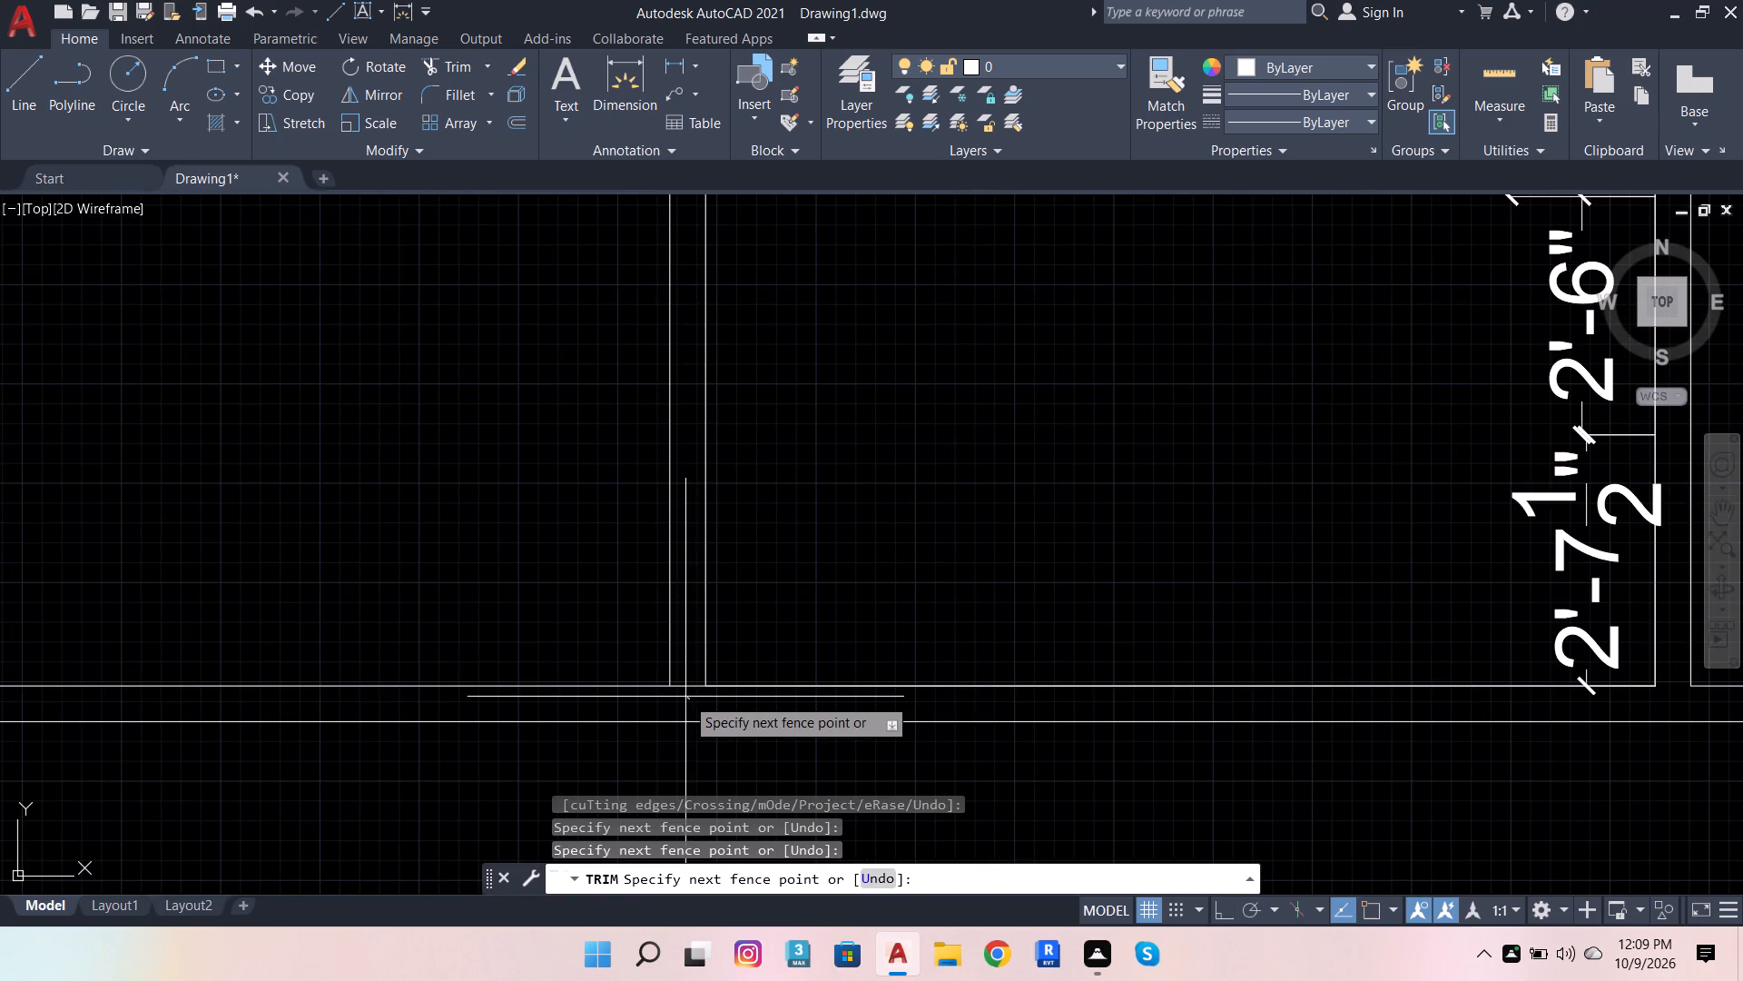
click(685, 661)
click(799, 685)
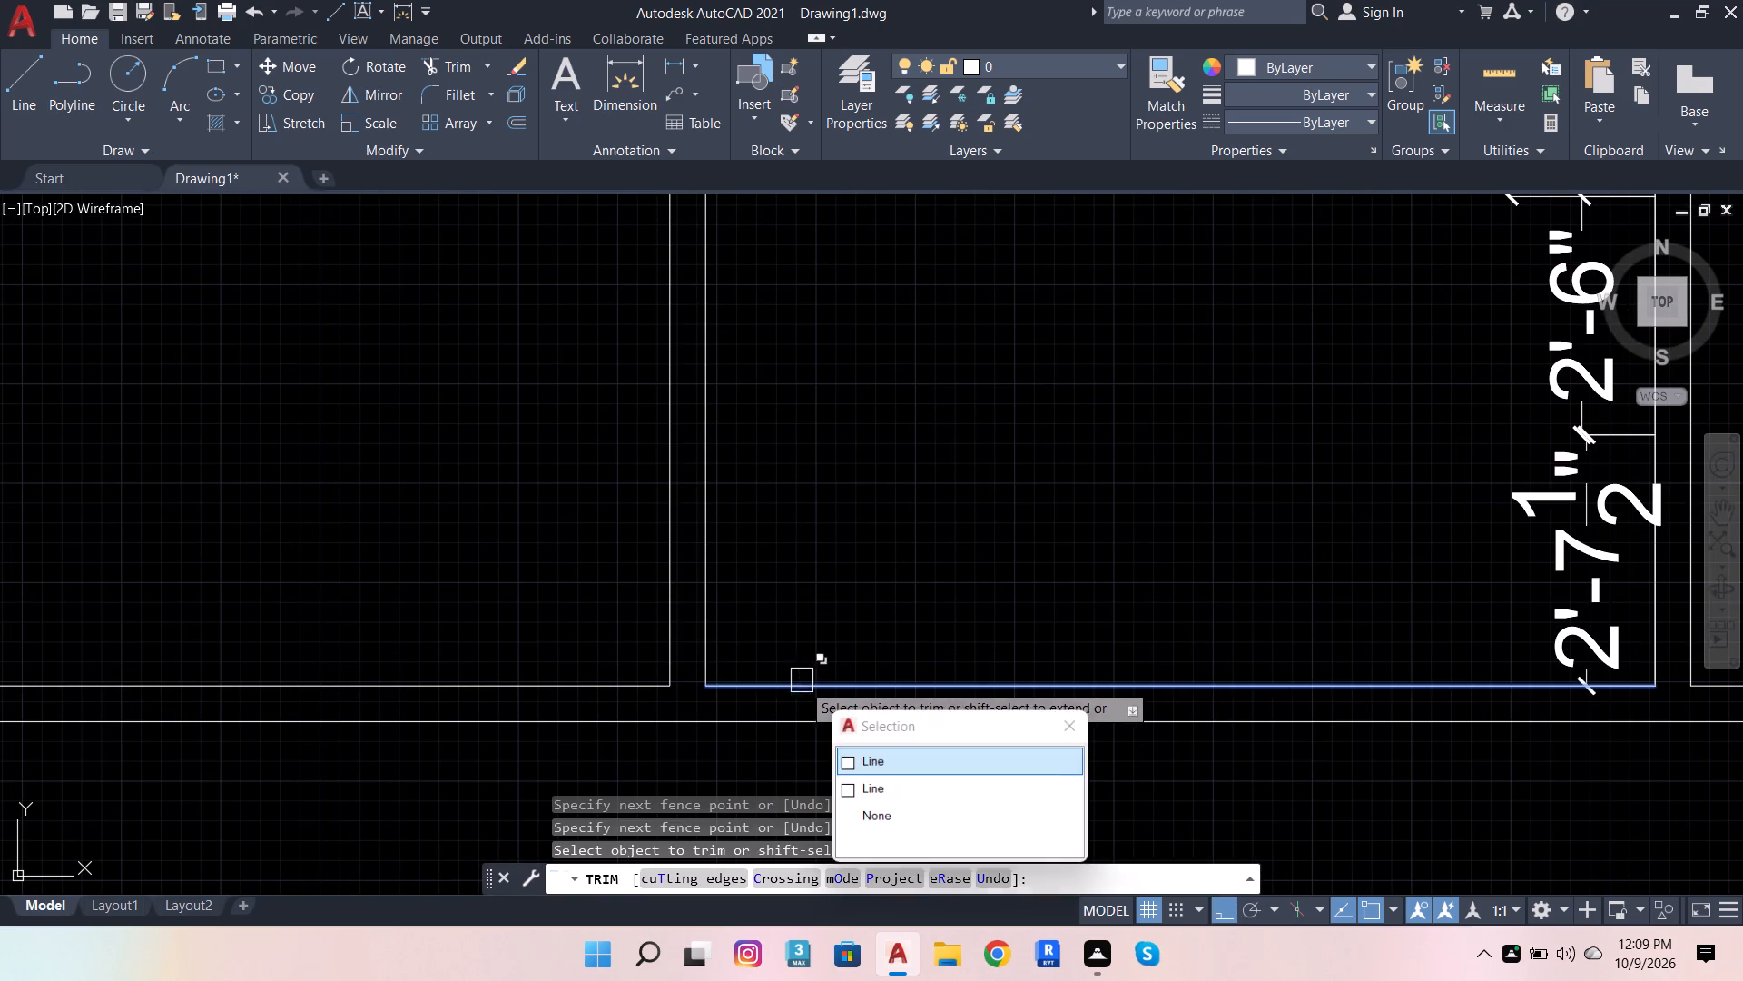
click(876, 539)
scroll(898, 677, down, 1)
click(940, 567)
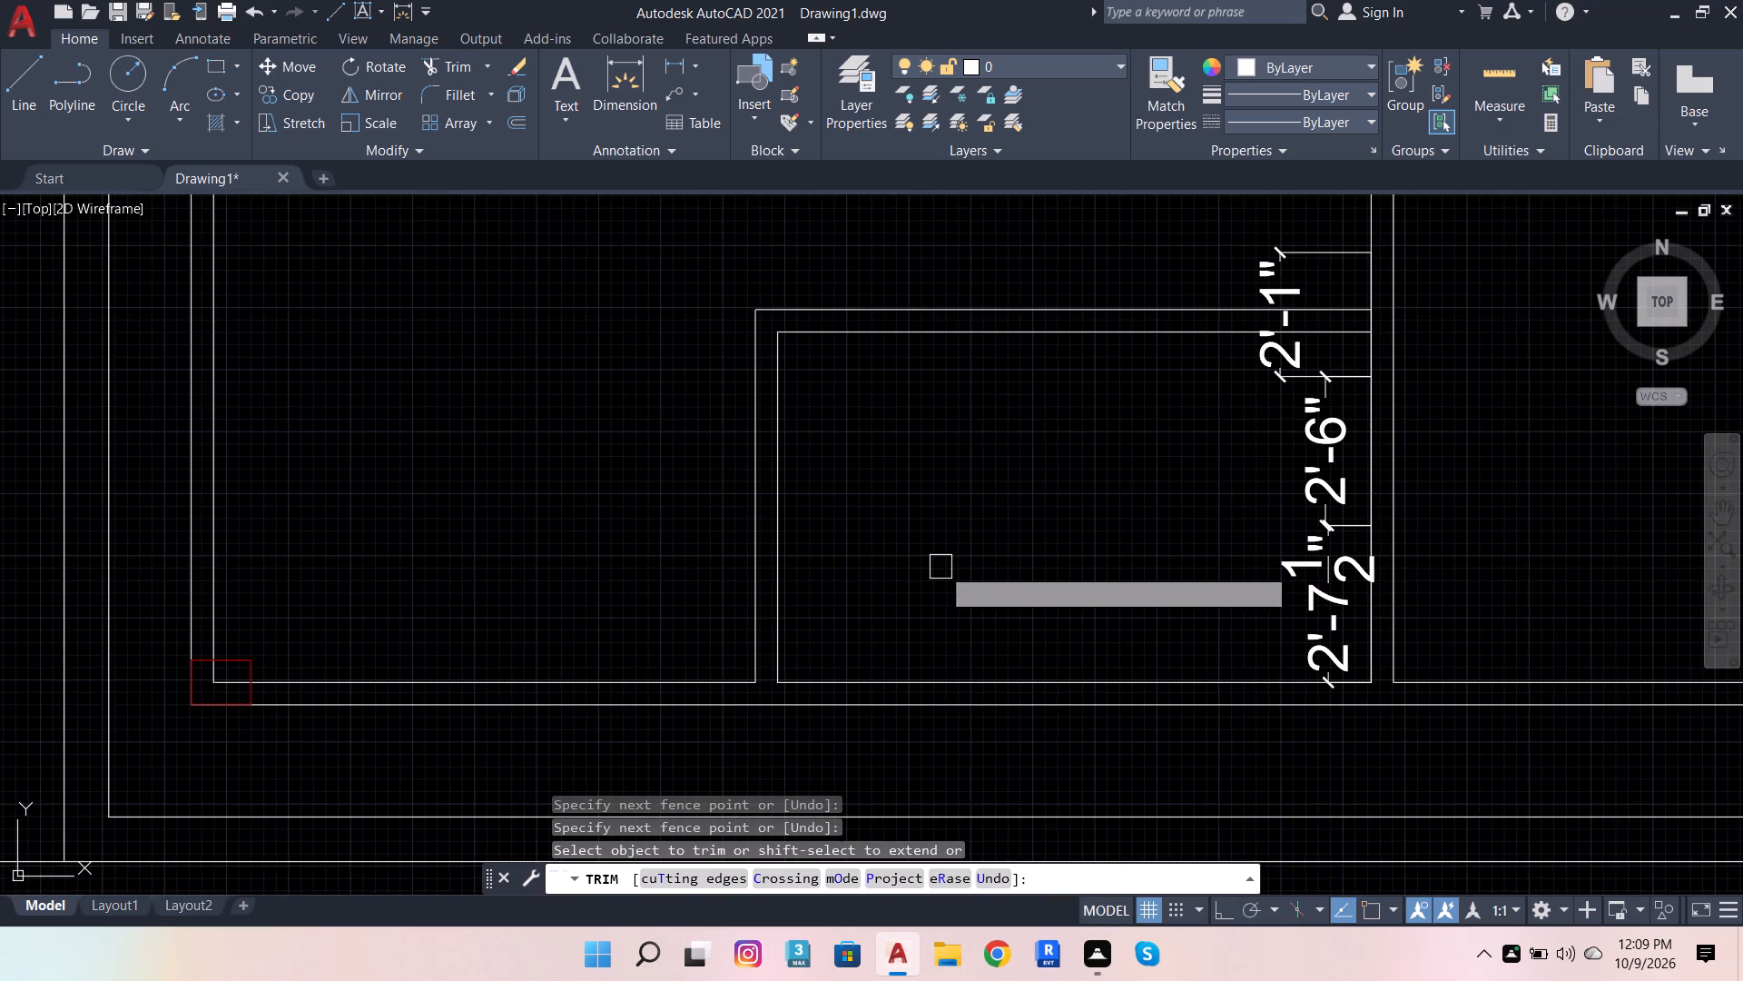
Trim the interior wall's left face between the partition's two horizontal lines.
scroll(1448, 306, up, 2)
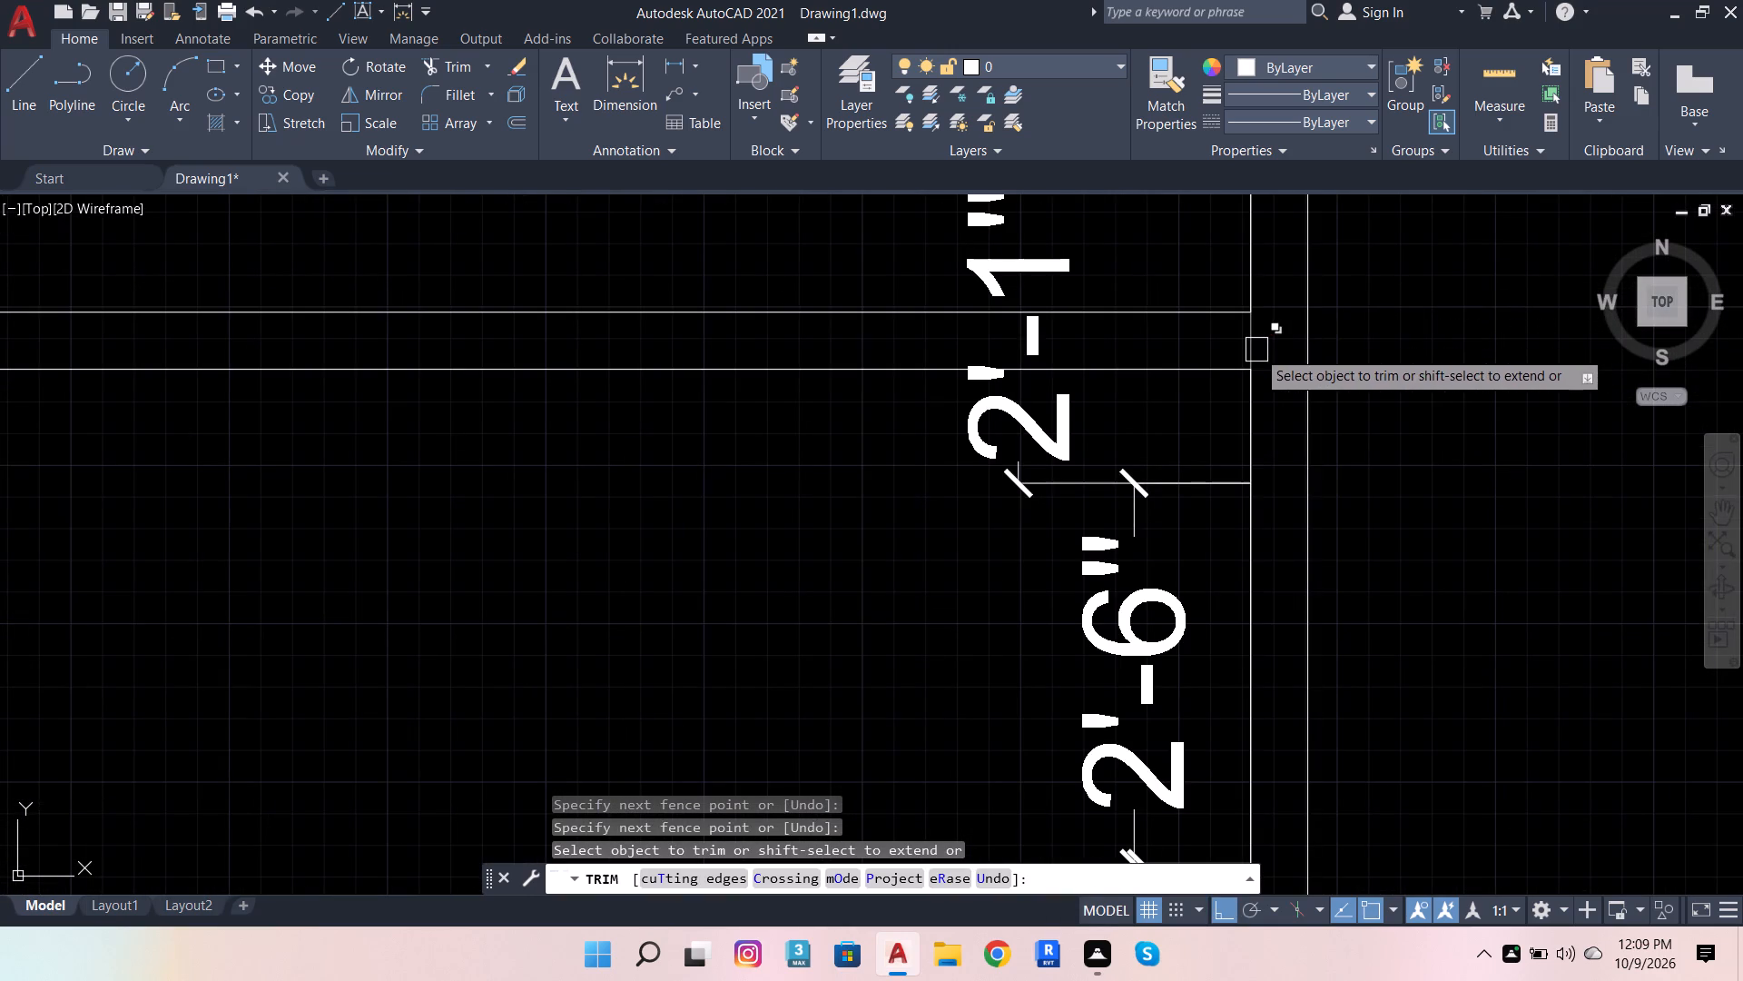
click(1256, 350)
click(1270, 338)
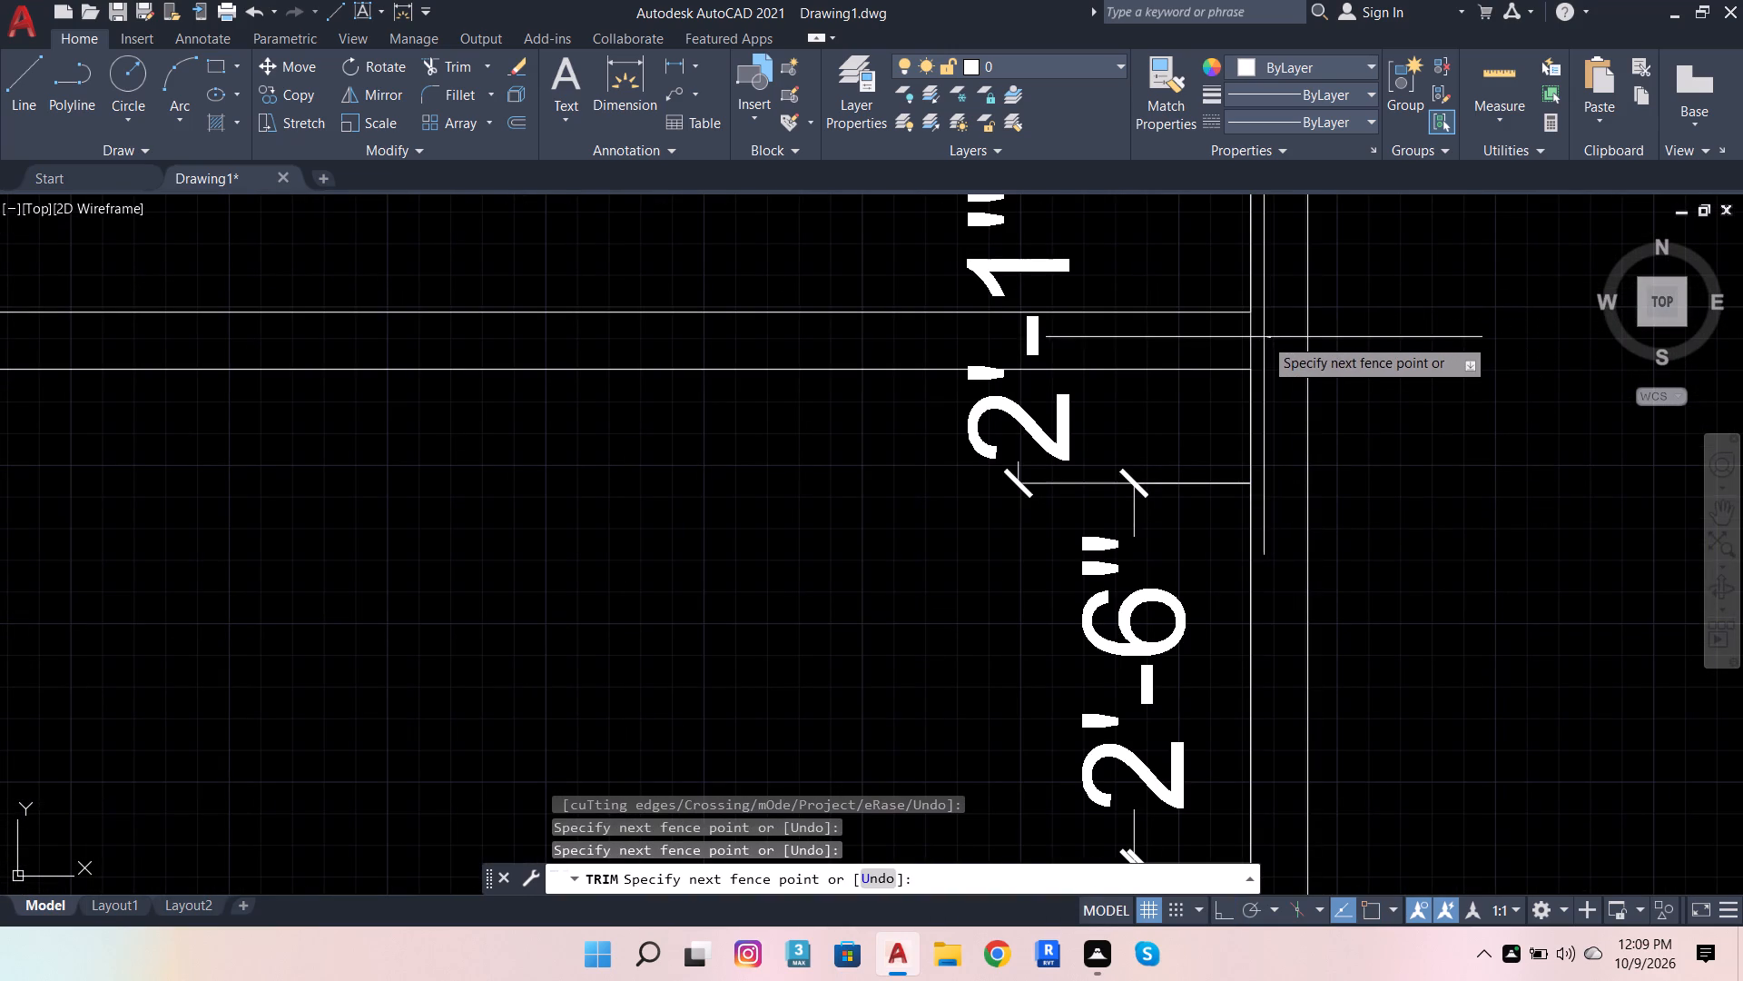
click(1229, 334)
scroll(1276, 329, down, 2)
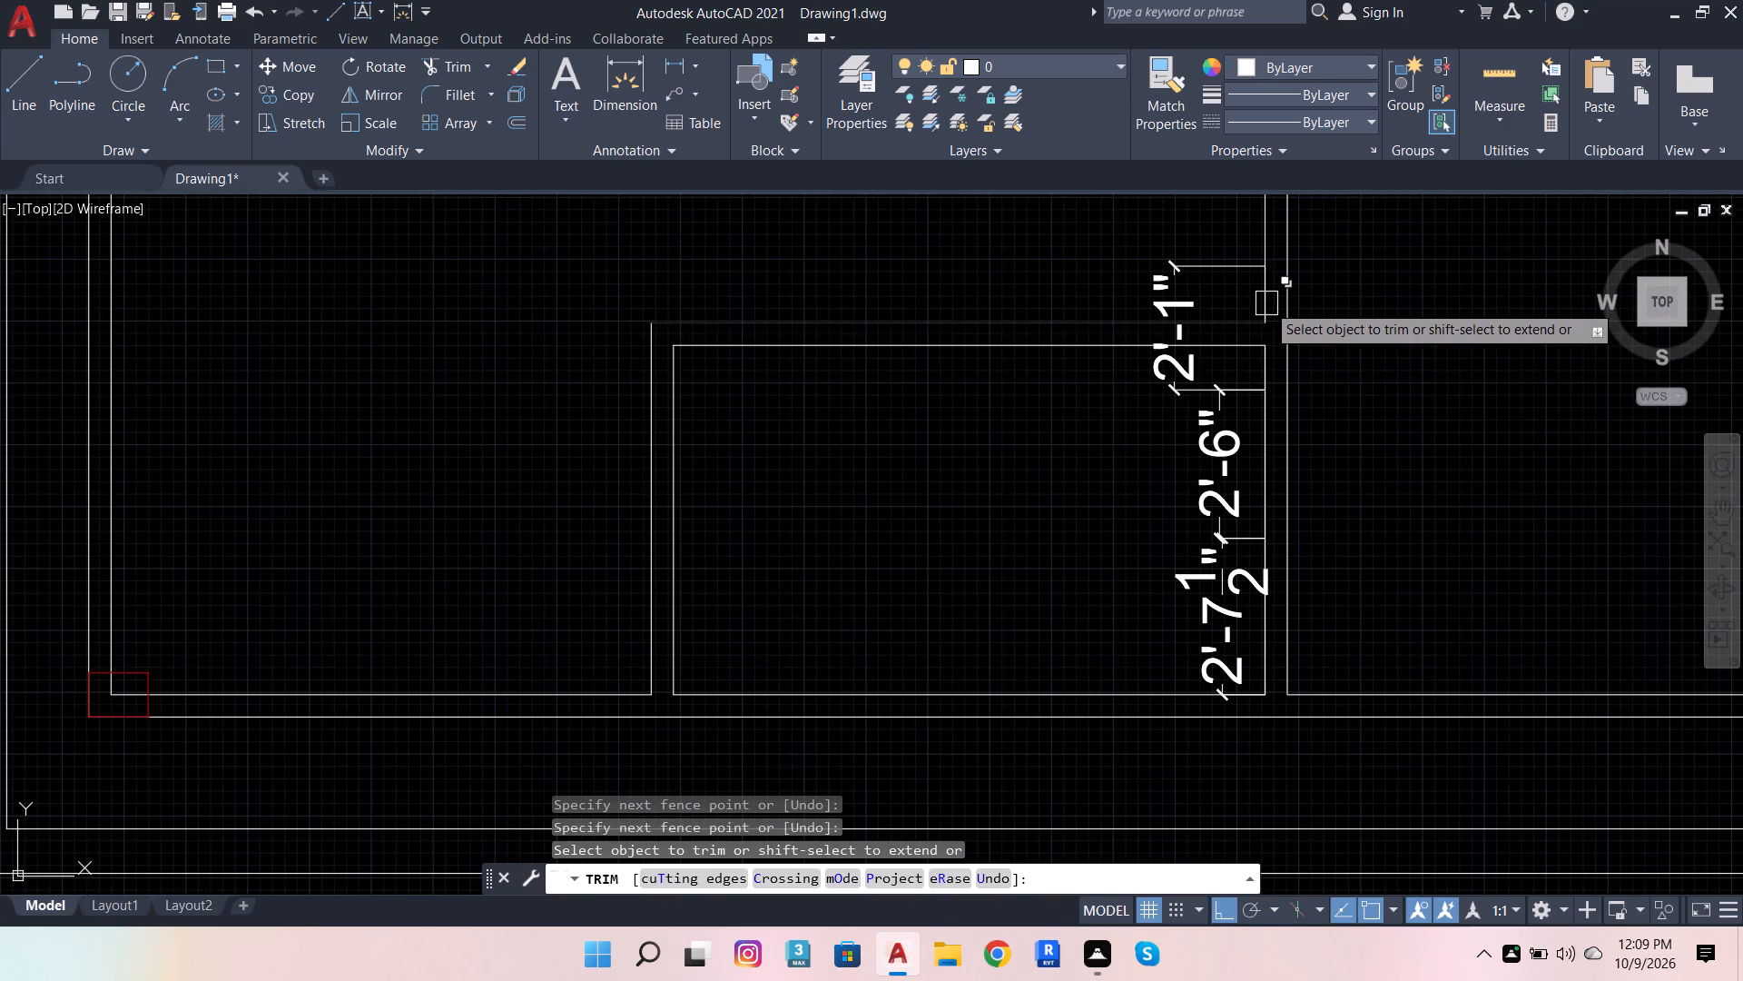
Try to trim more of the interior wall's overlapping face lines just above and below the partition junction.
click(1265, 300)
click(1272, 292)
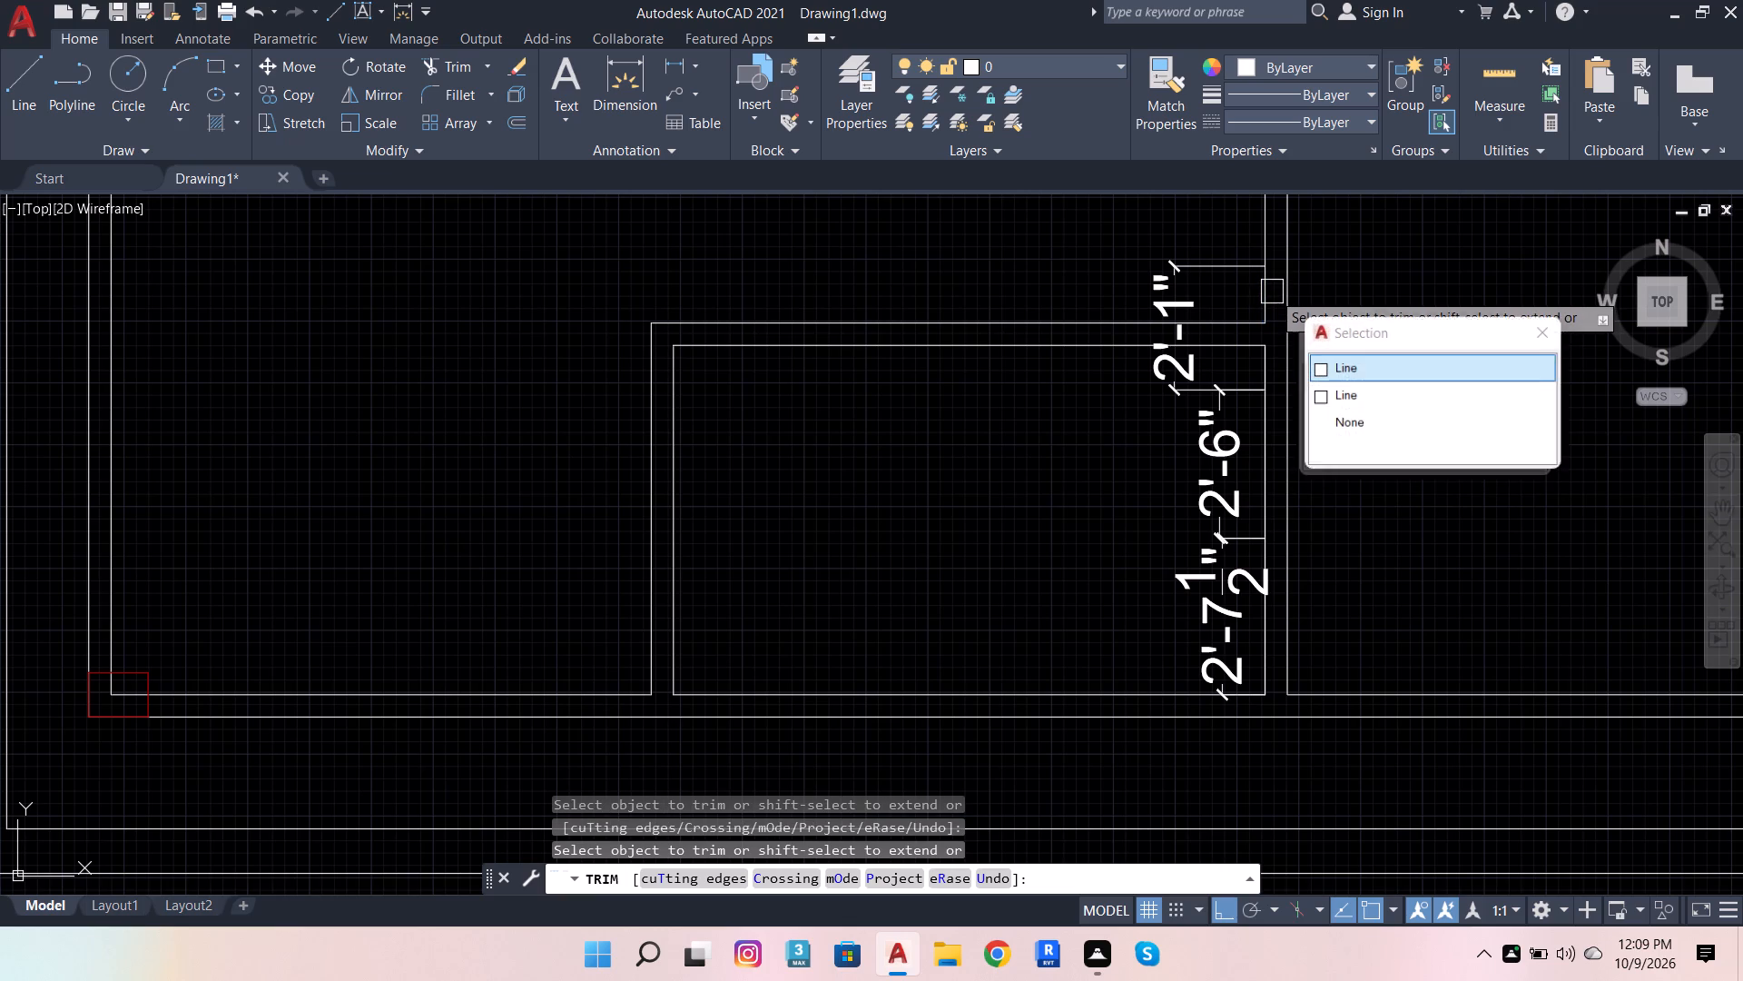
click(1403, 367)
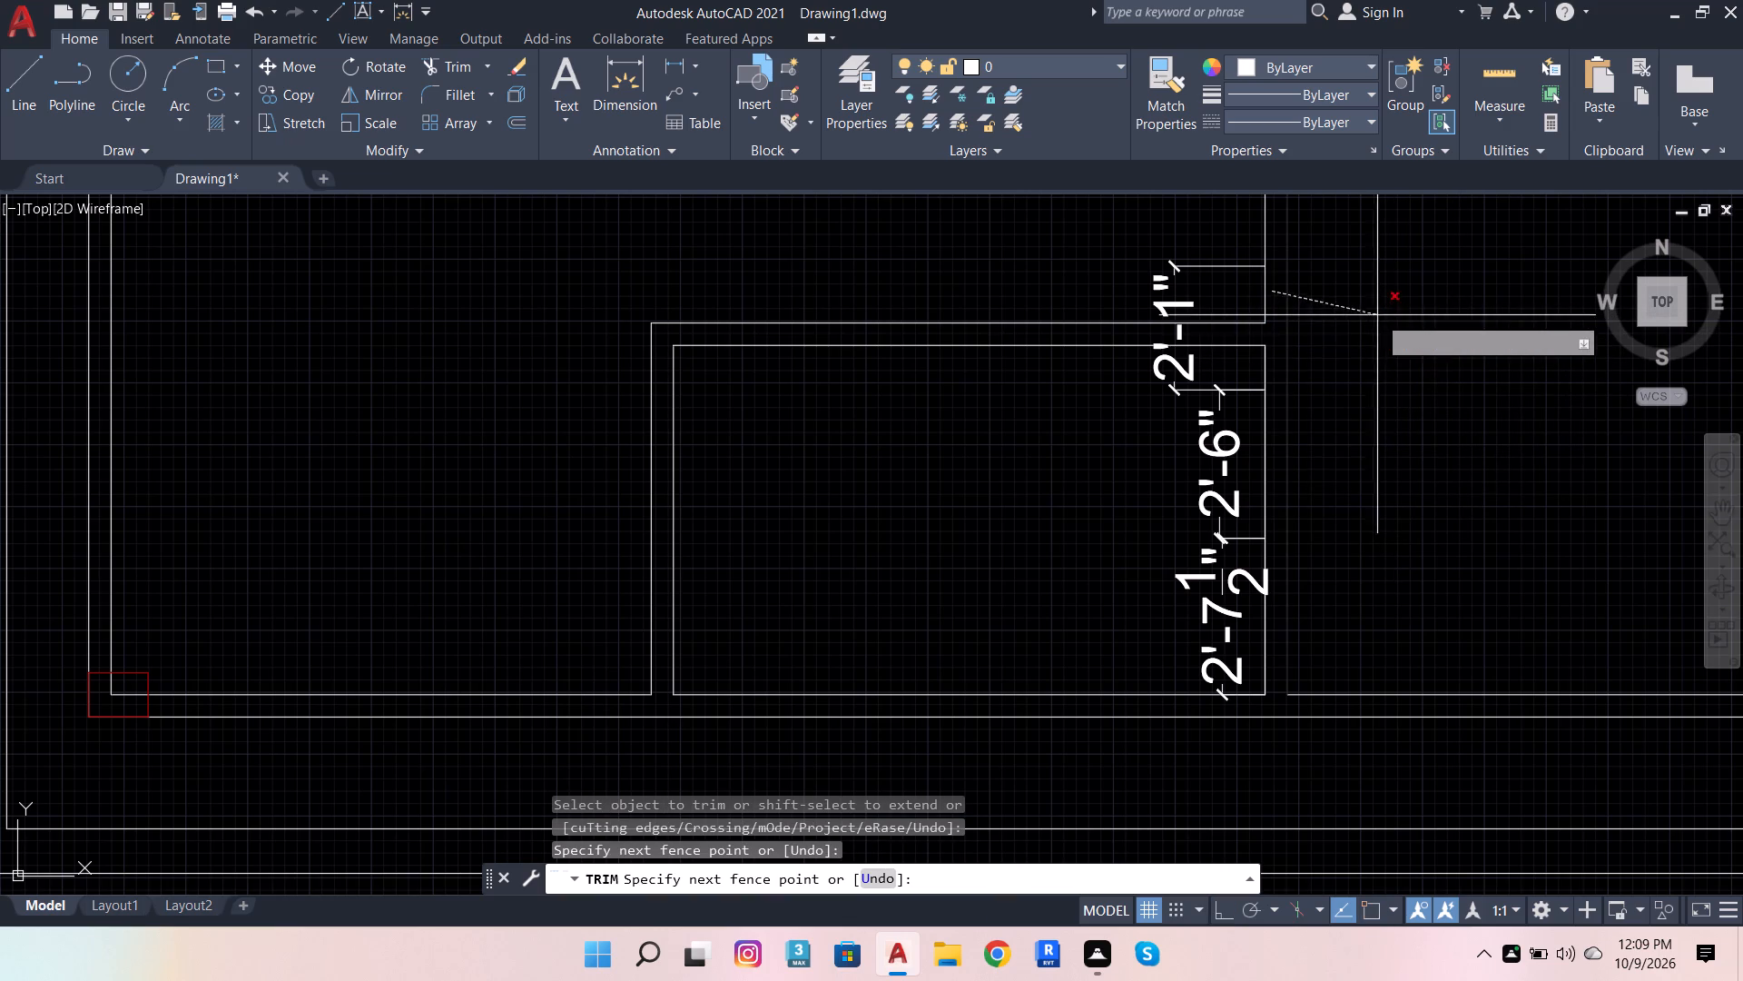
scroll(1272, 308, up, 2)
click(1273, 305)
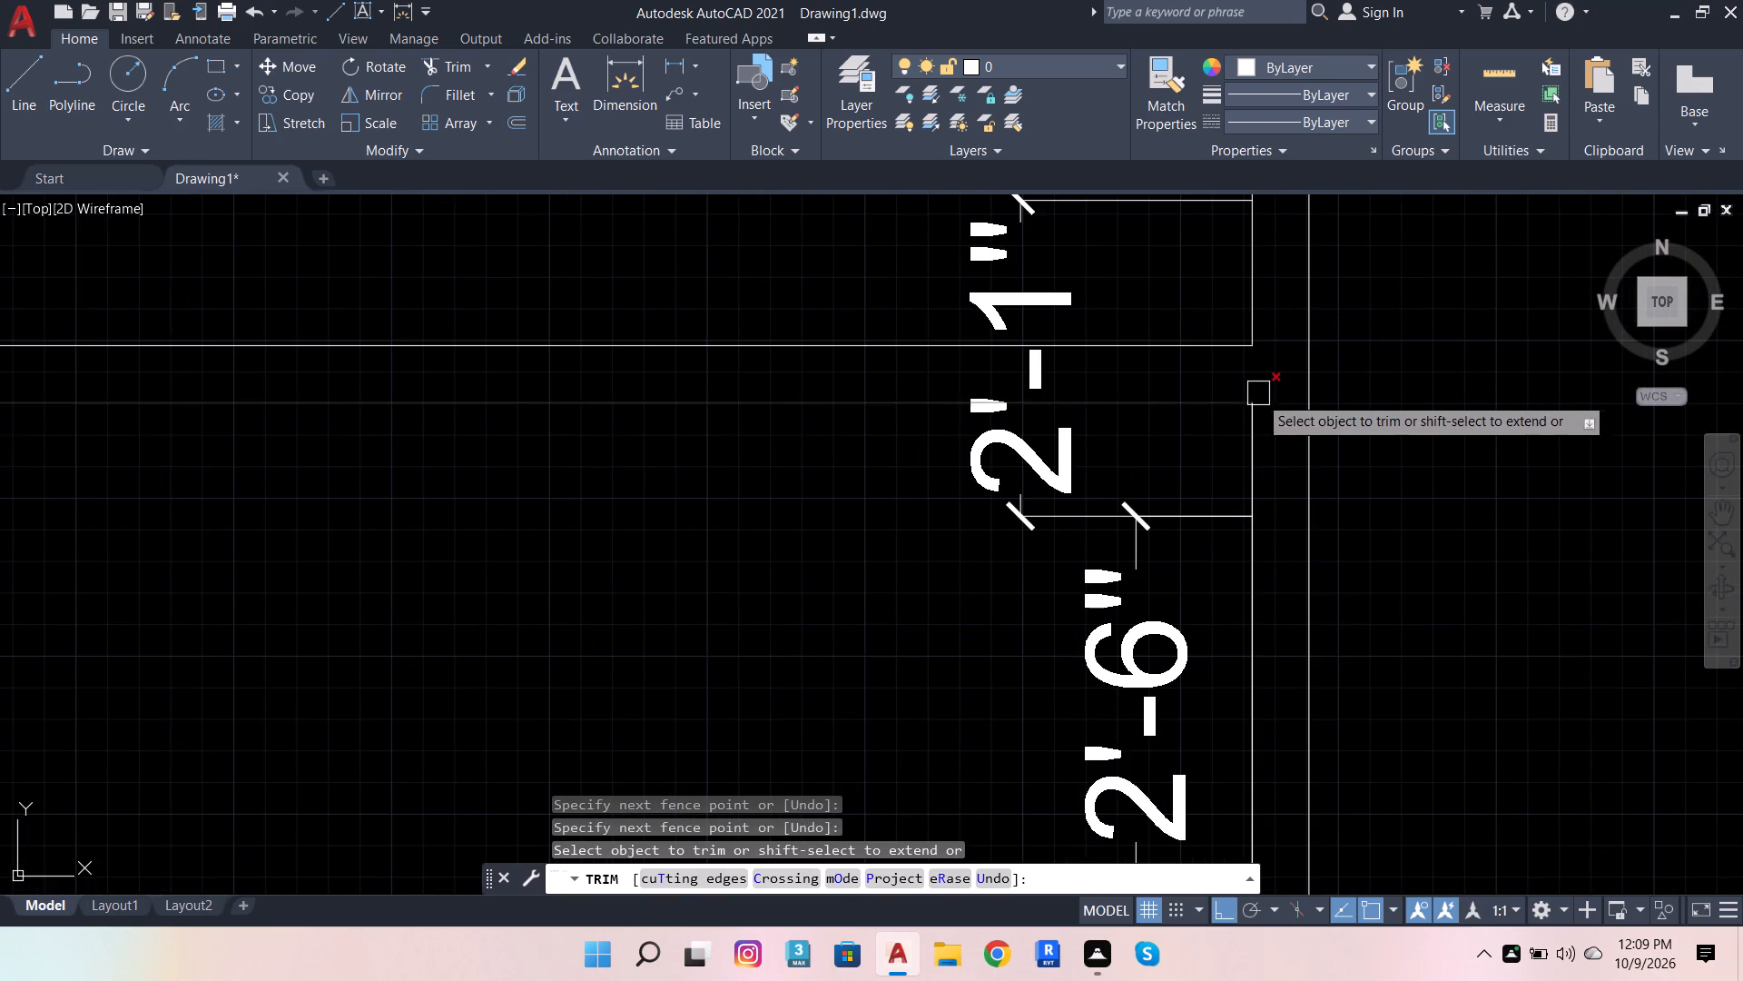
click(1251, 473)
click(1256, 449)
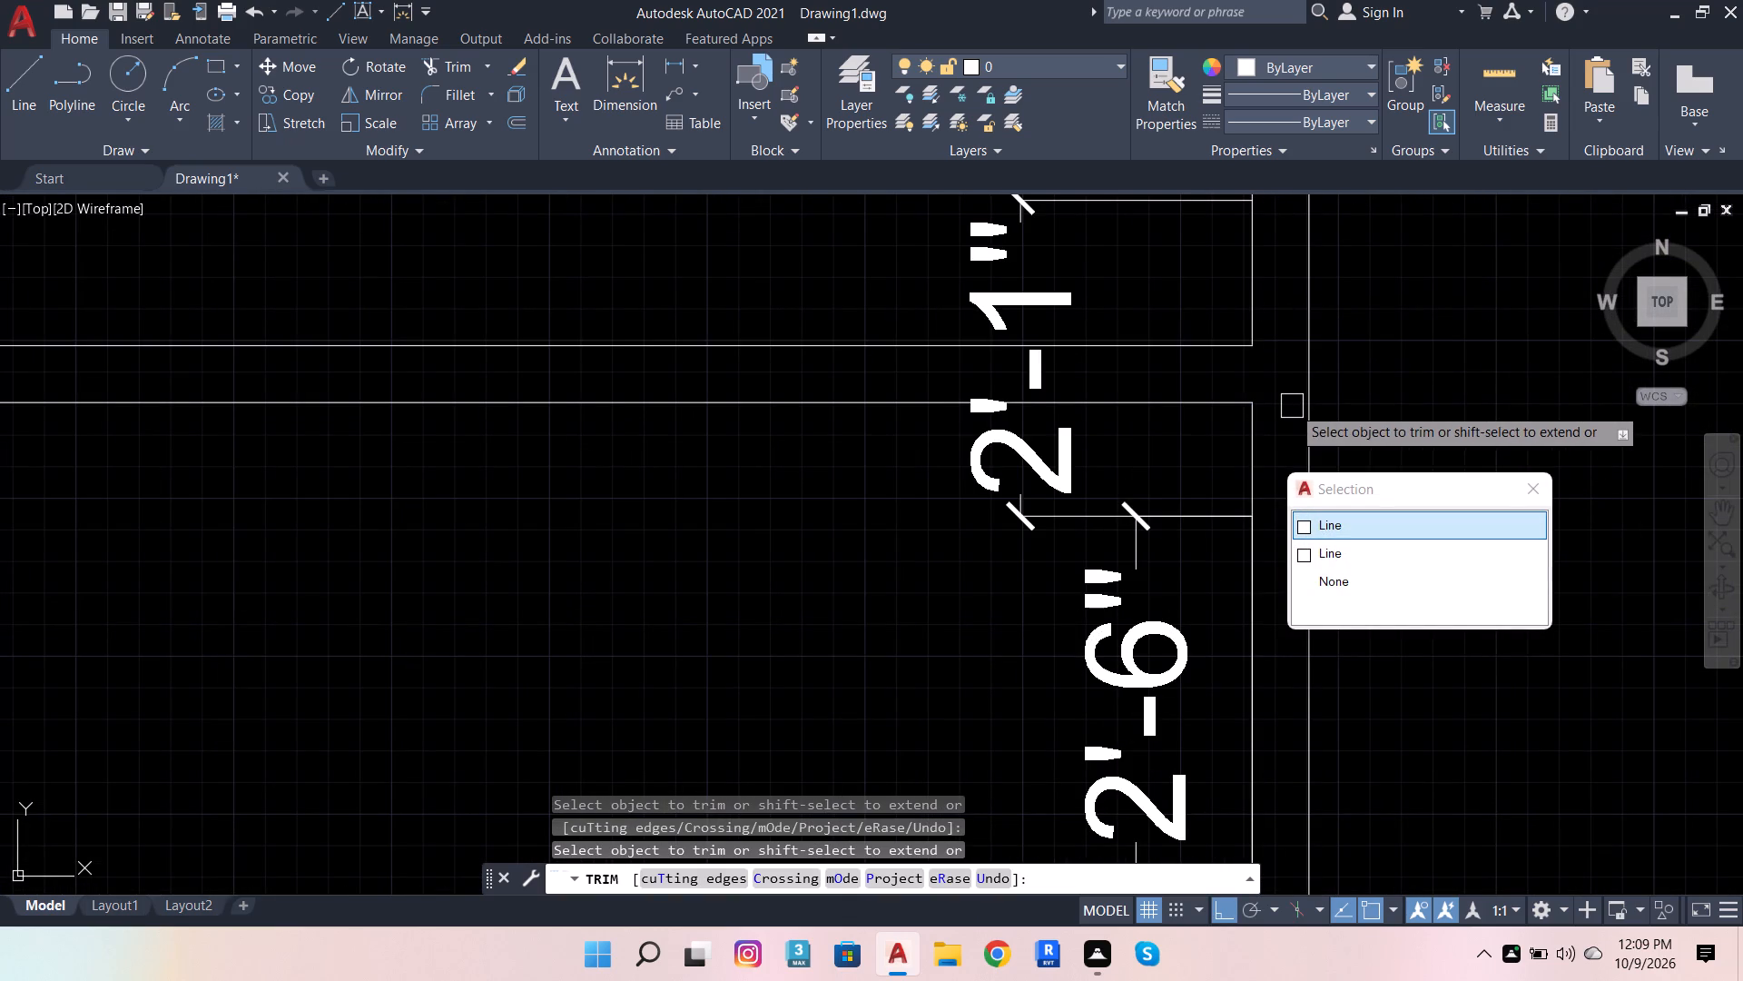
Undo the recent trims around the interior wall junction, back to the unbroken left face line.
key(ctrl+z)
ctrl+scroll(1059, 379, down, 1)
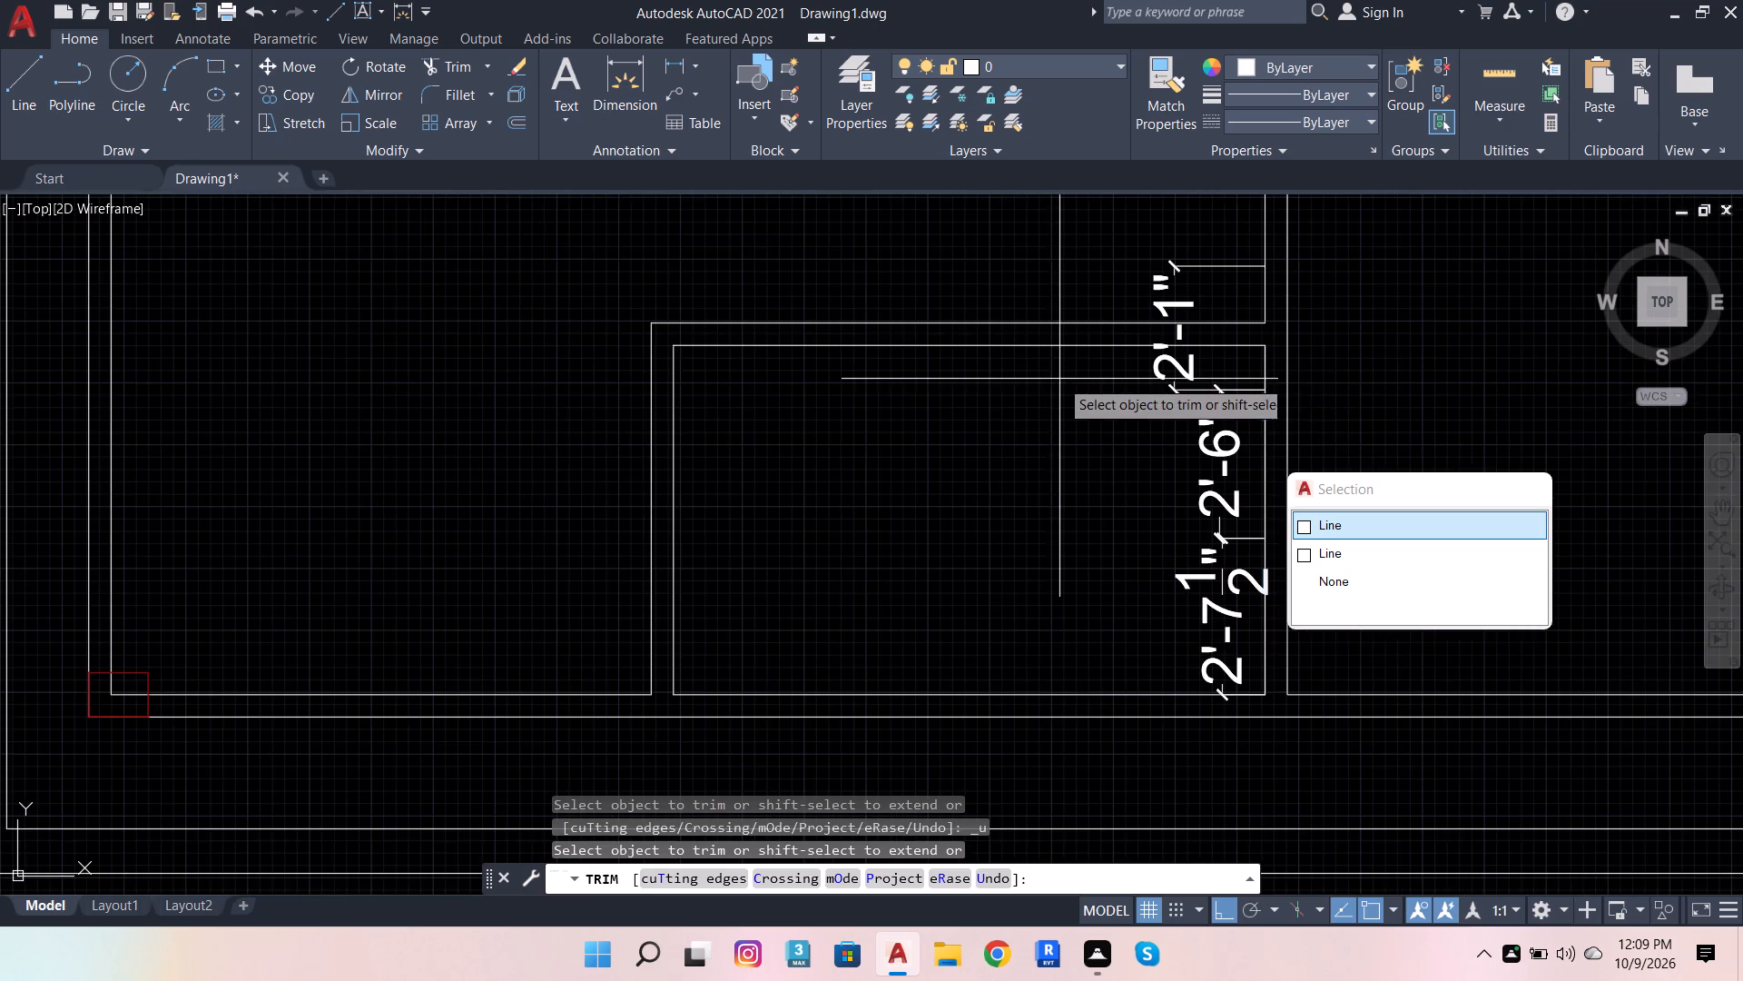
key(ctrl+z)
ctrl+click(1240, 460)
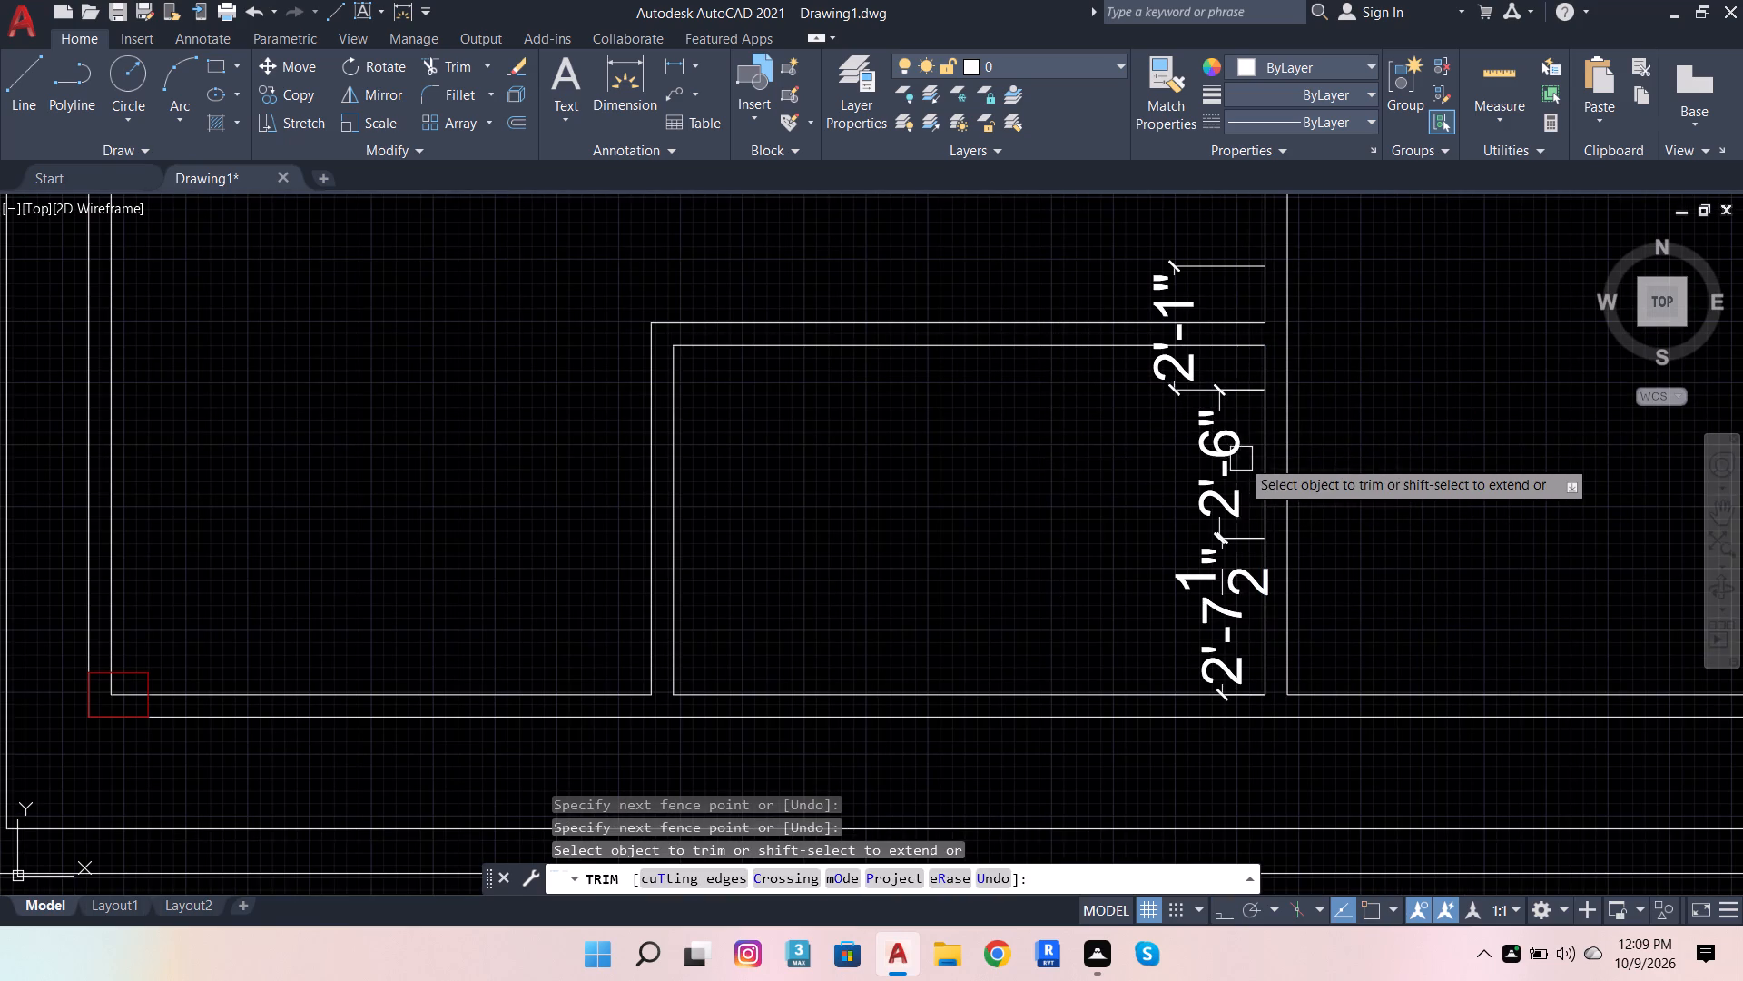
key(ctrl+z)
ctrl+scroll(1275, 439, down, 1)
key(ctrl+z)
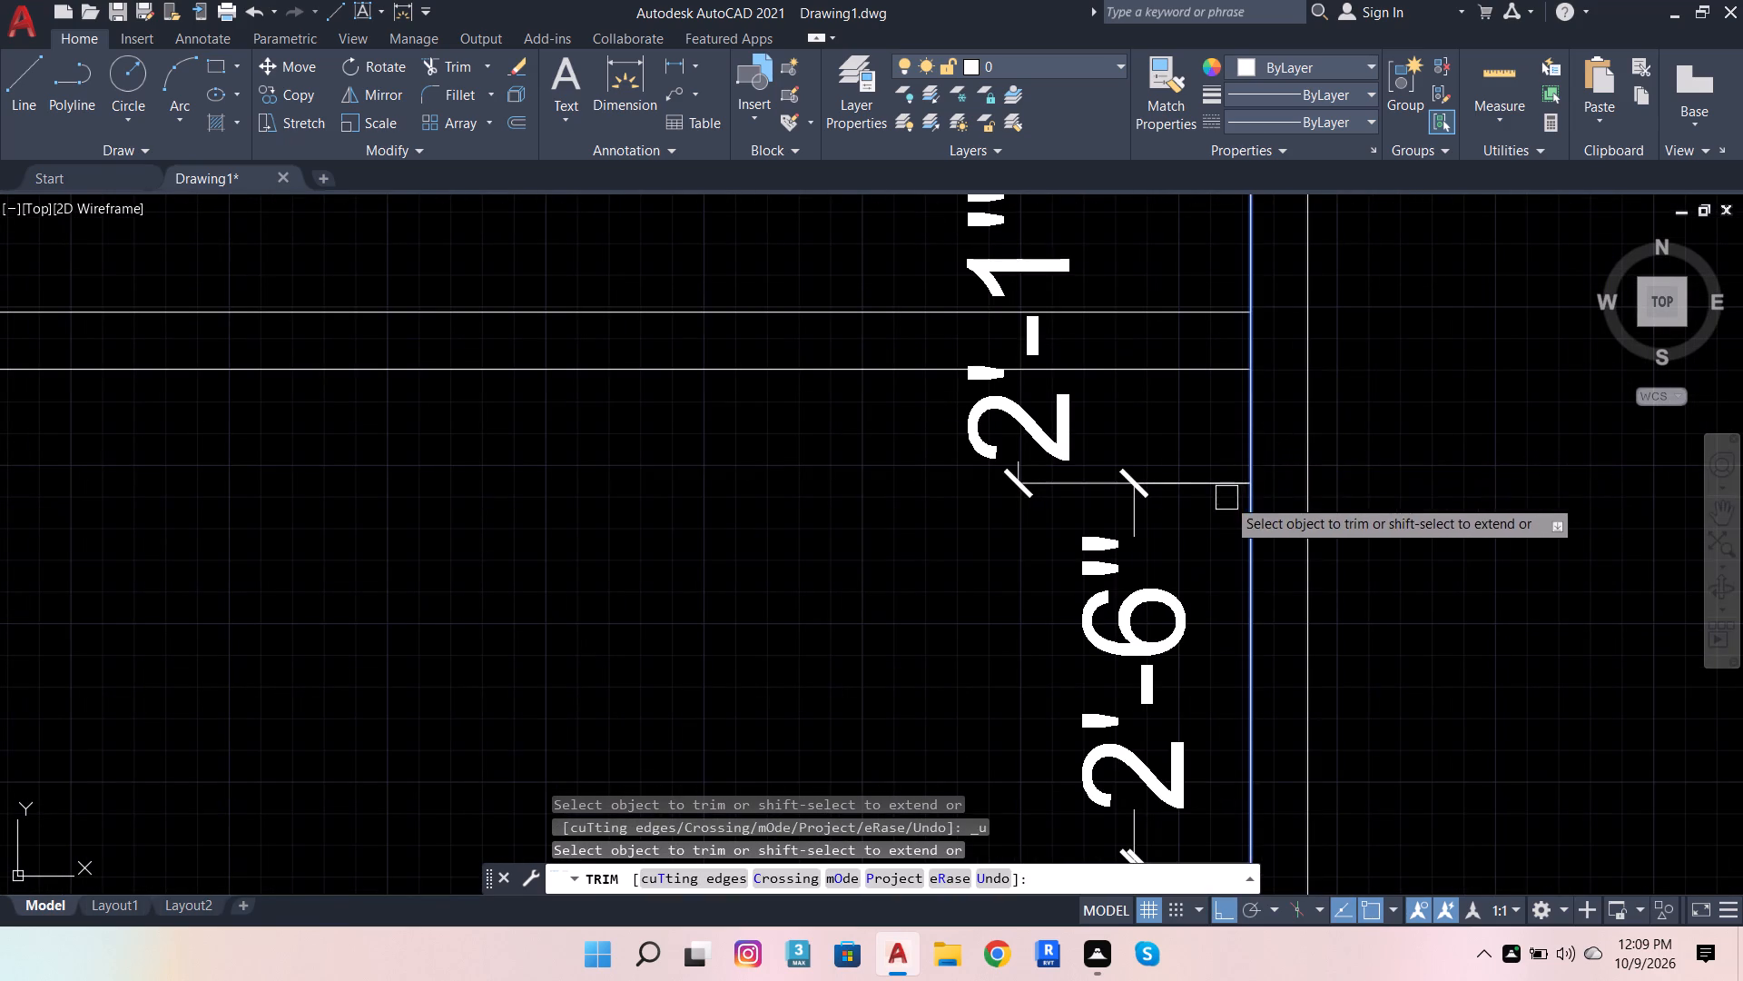
Trim the interior wall's left face between the partition's two horizontal lines and end the Trim command.
click(1249, 342)
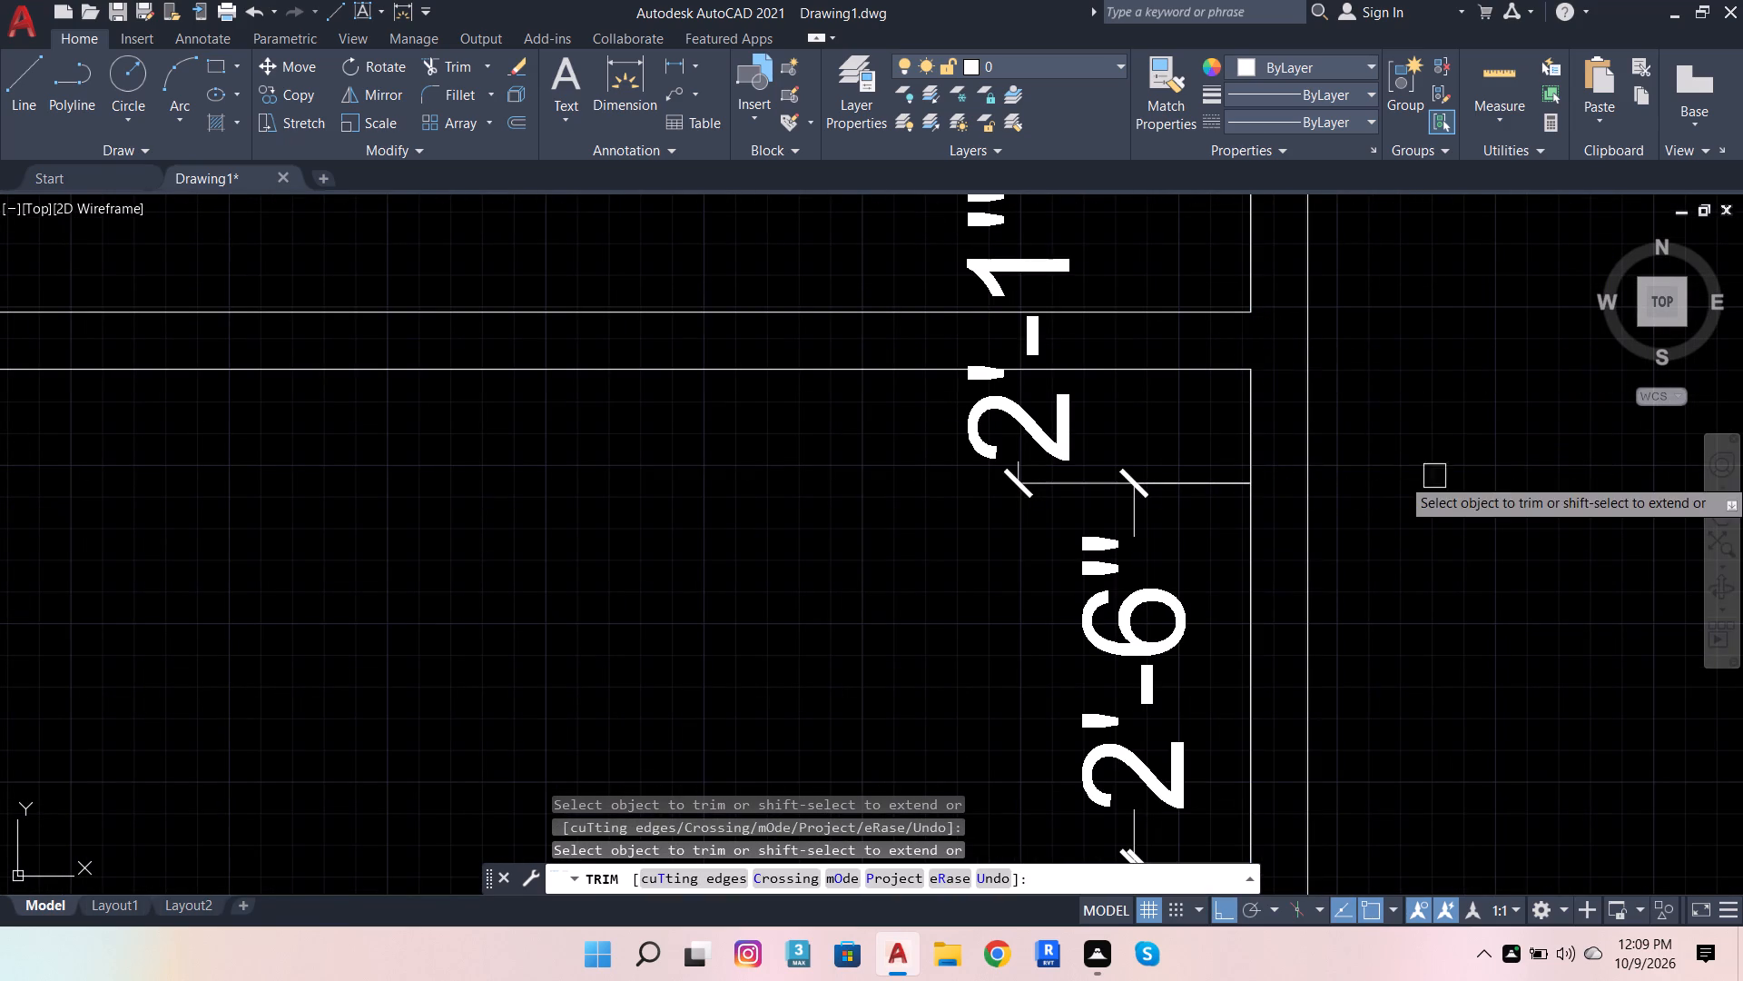
key(Escape)
key(Escape)
key(Escape)
key(Escape)
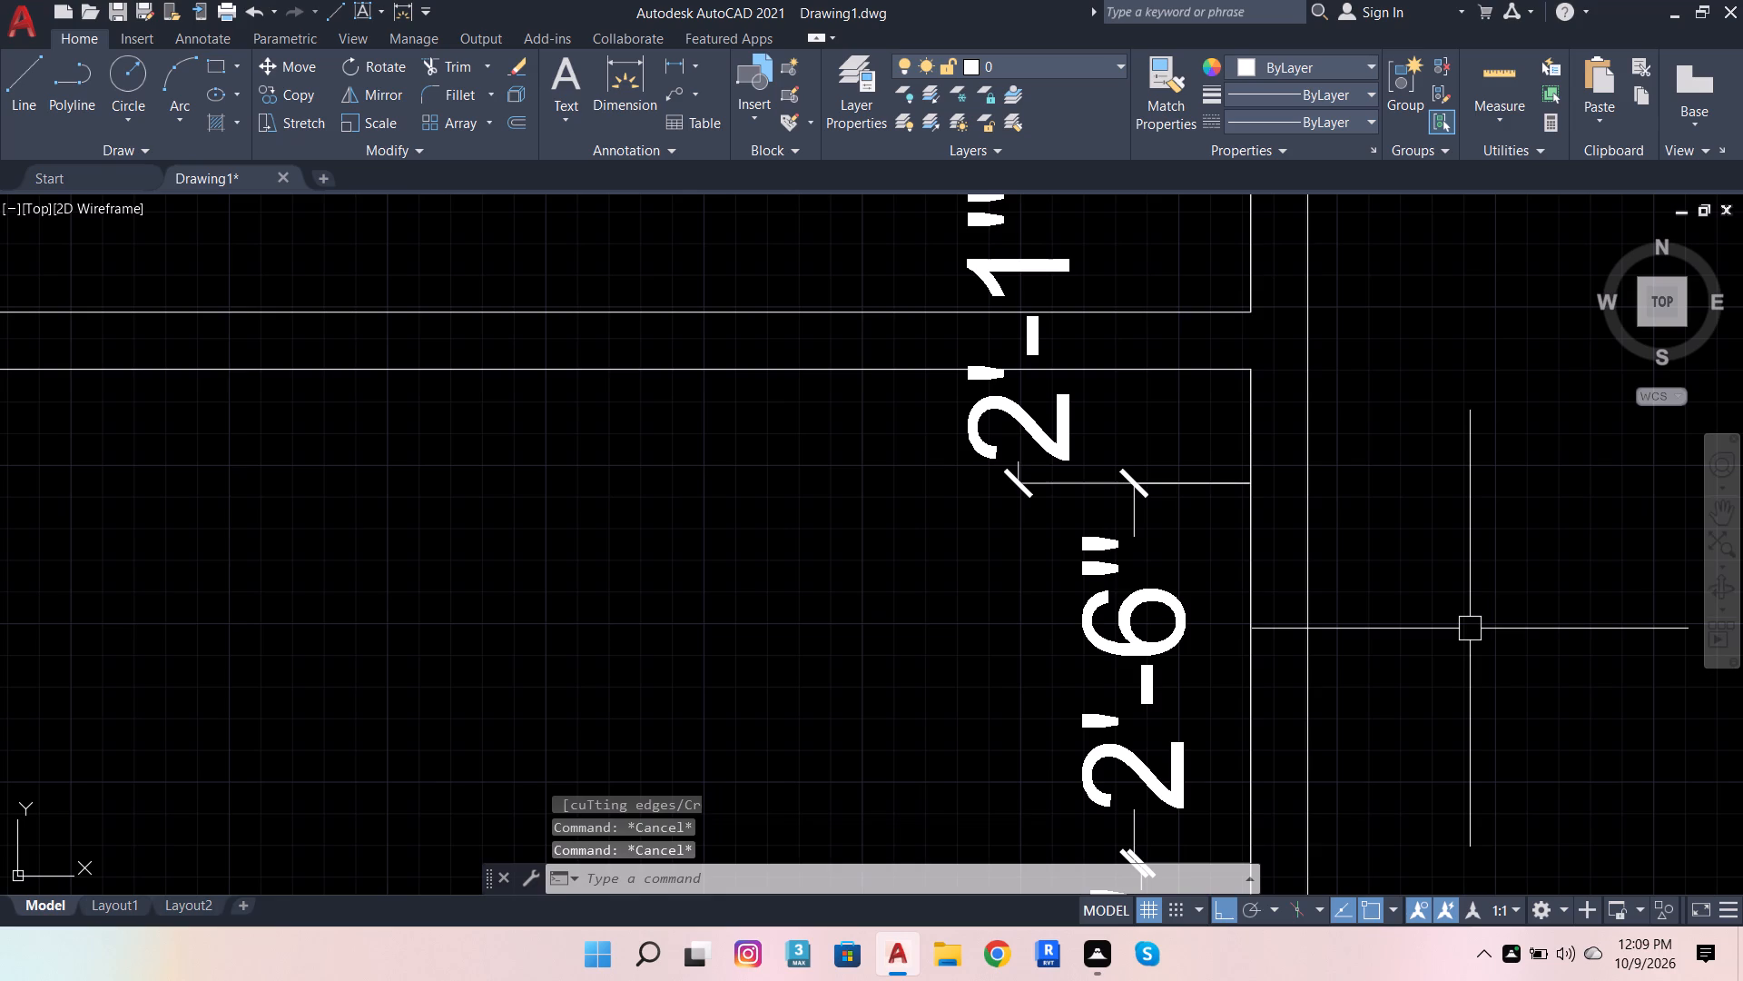
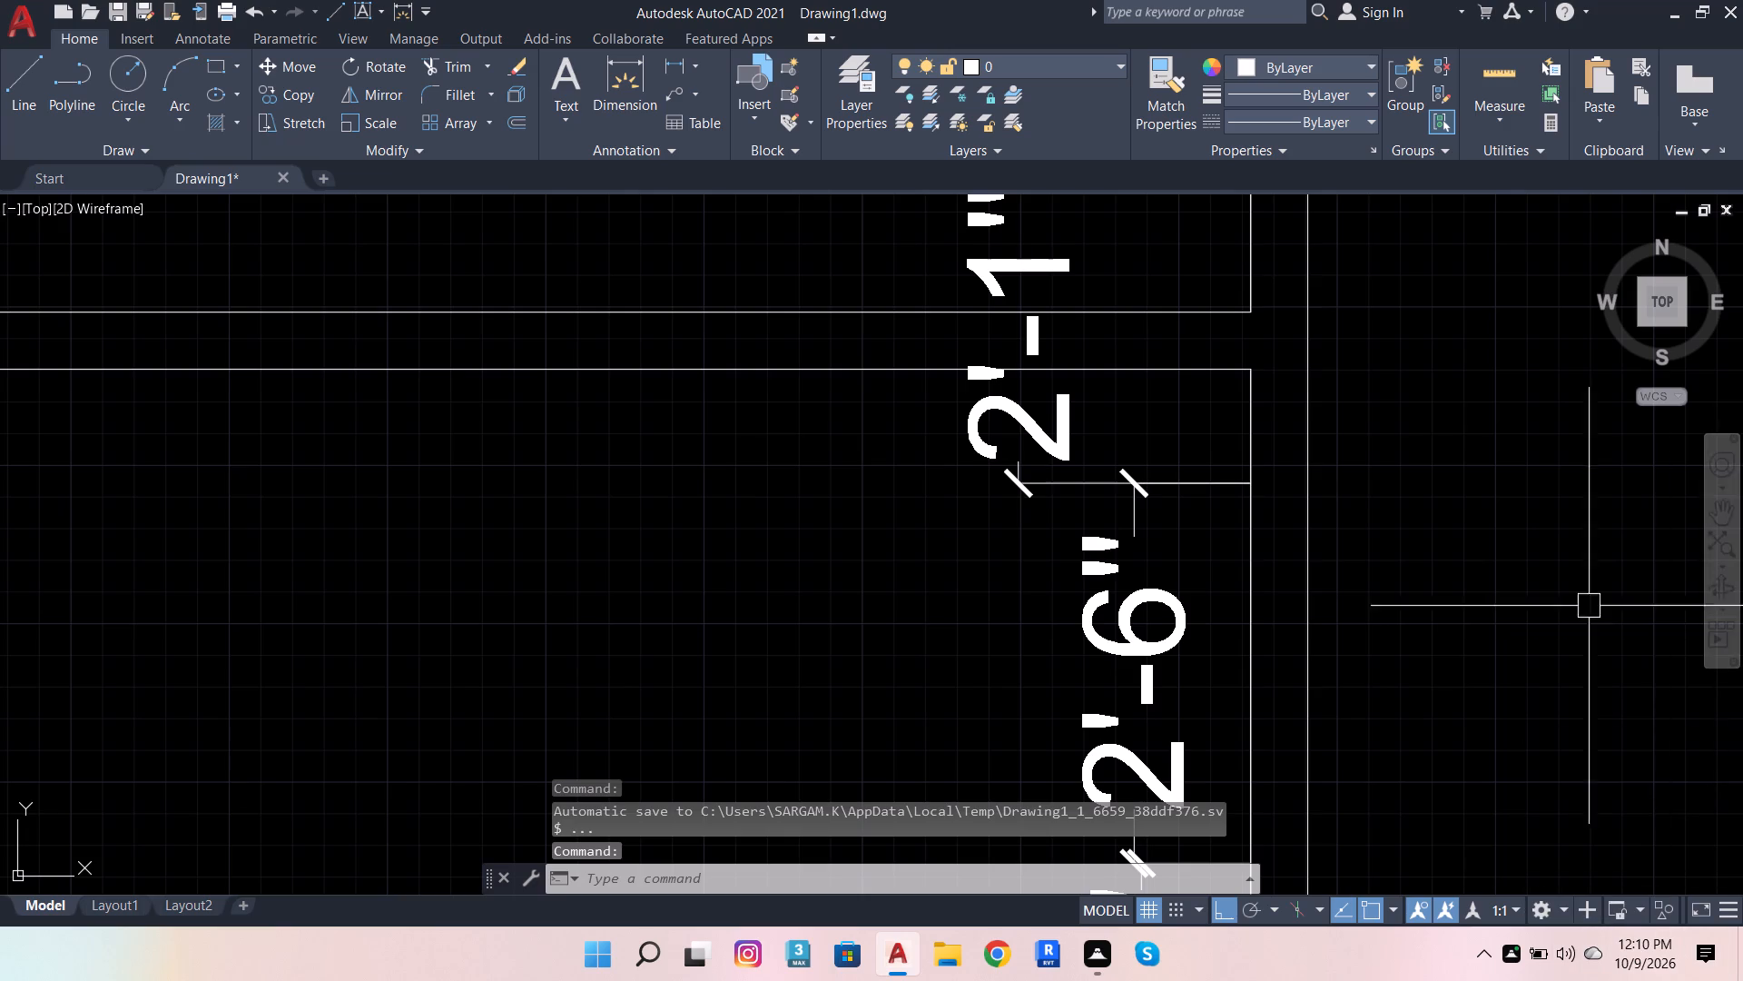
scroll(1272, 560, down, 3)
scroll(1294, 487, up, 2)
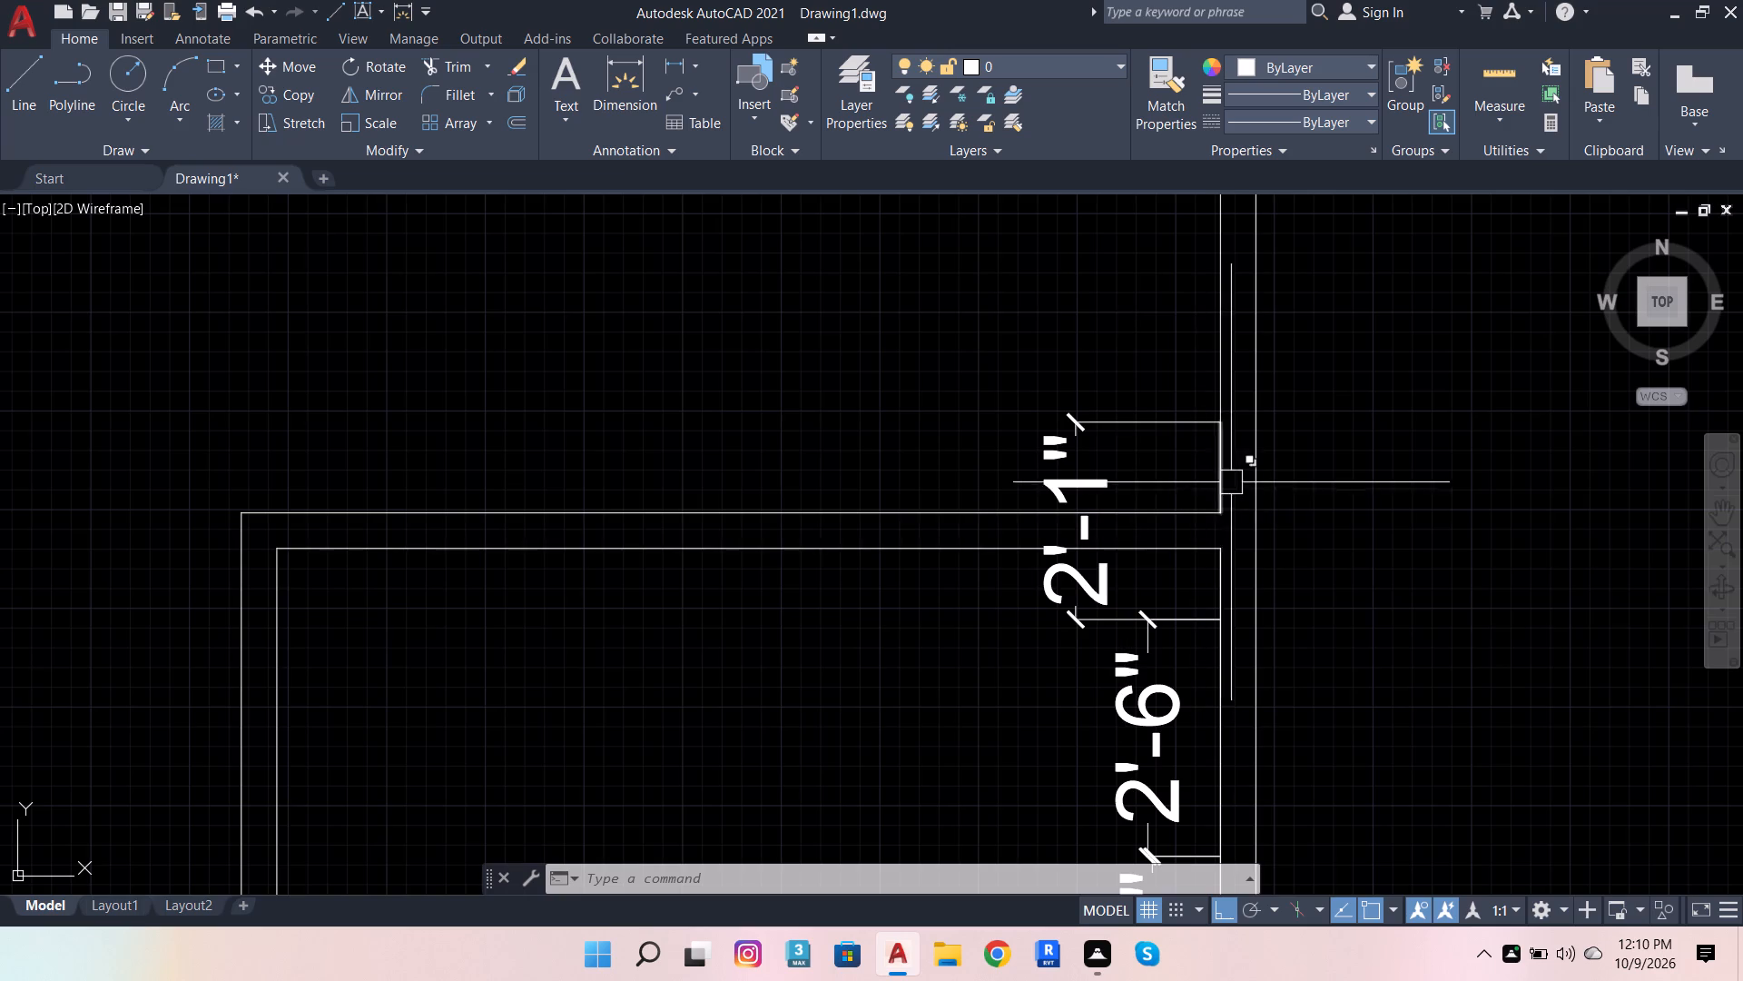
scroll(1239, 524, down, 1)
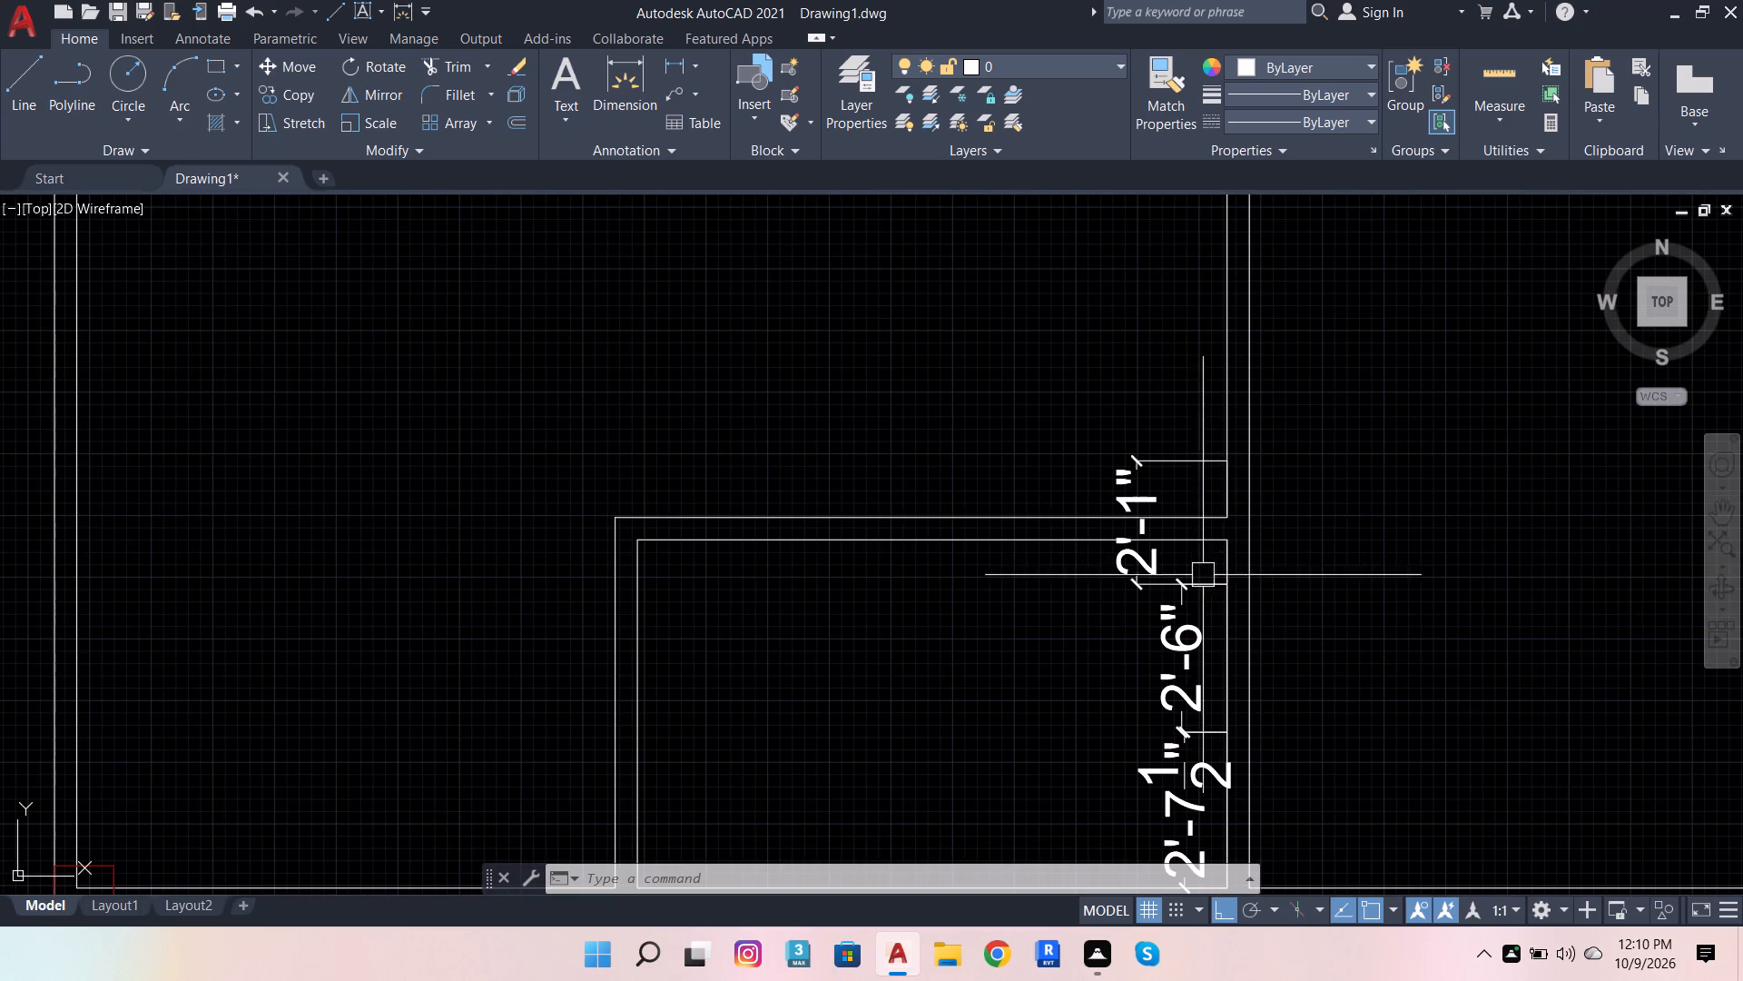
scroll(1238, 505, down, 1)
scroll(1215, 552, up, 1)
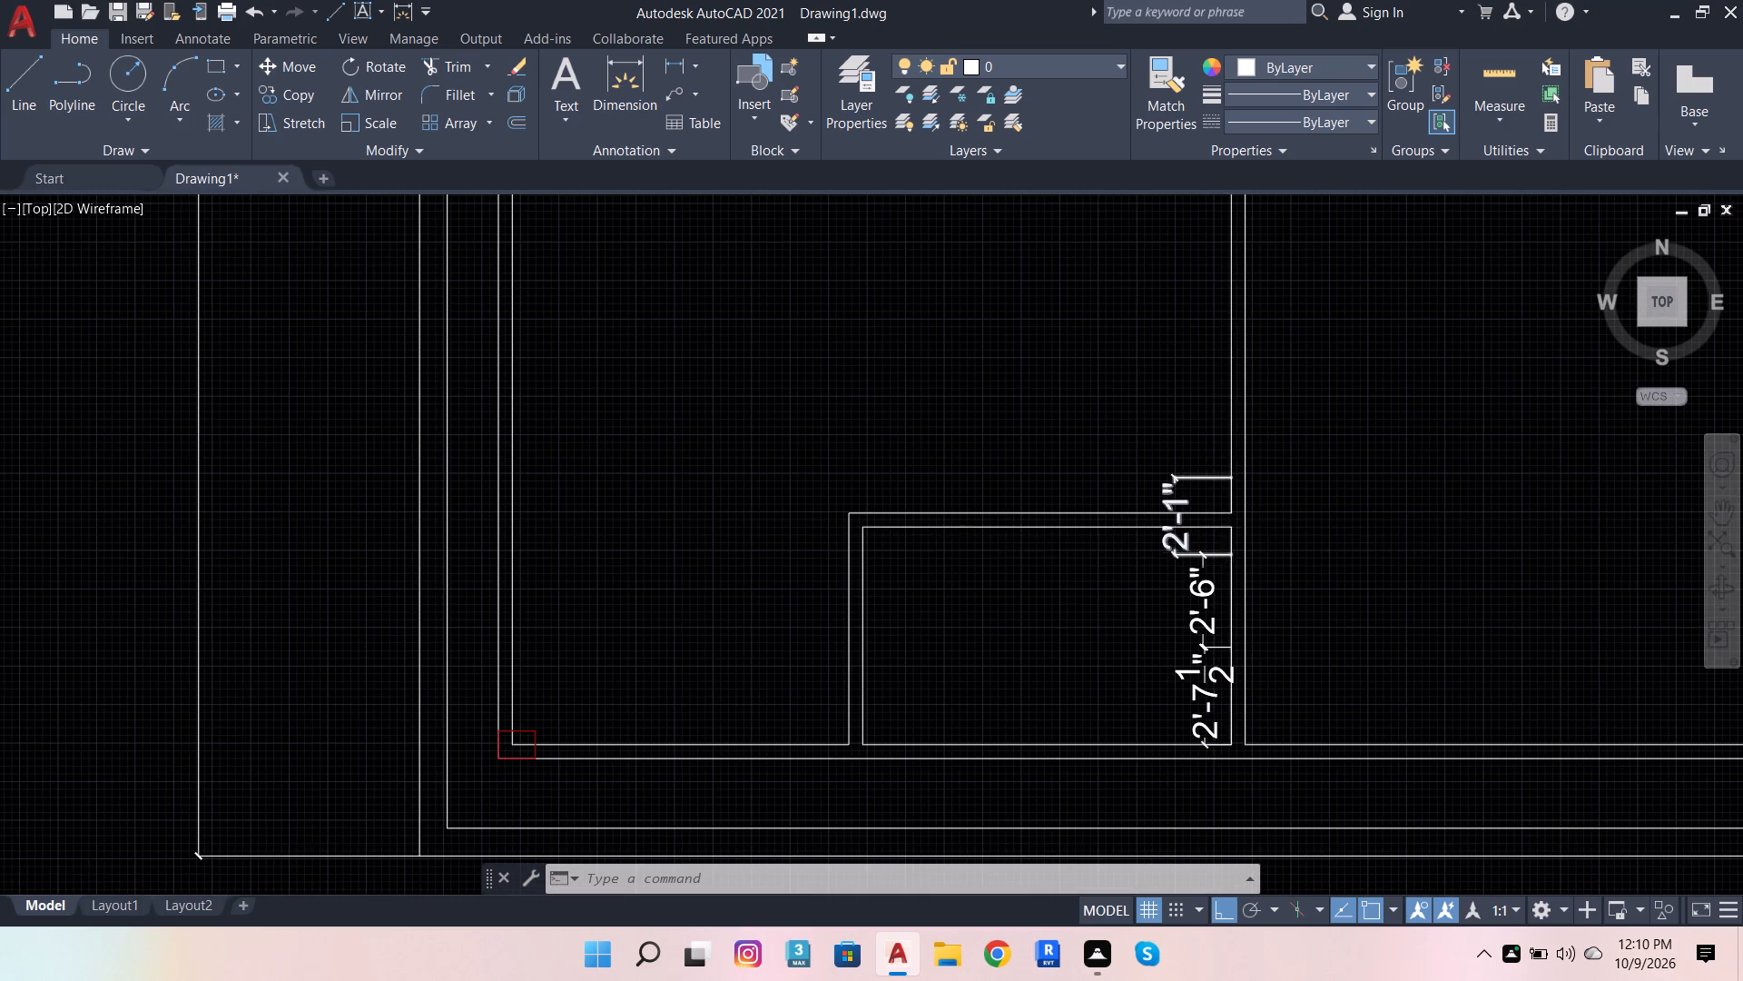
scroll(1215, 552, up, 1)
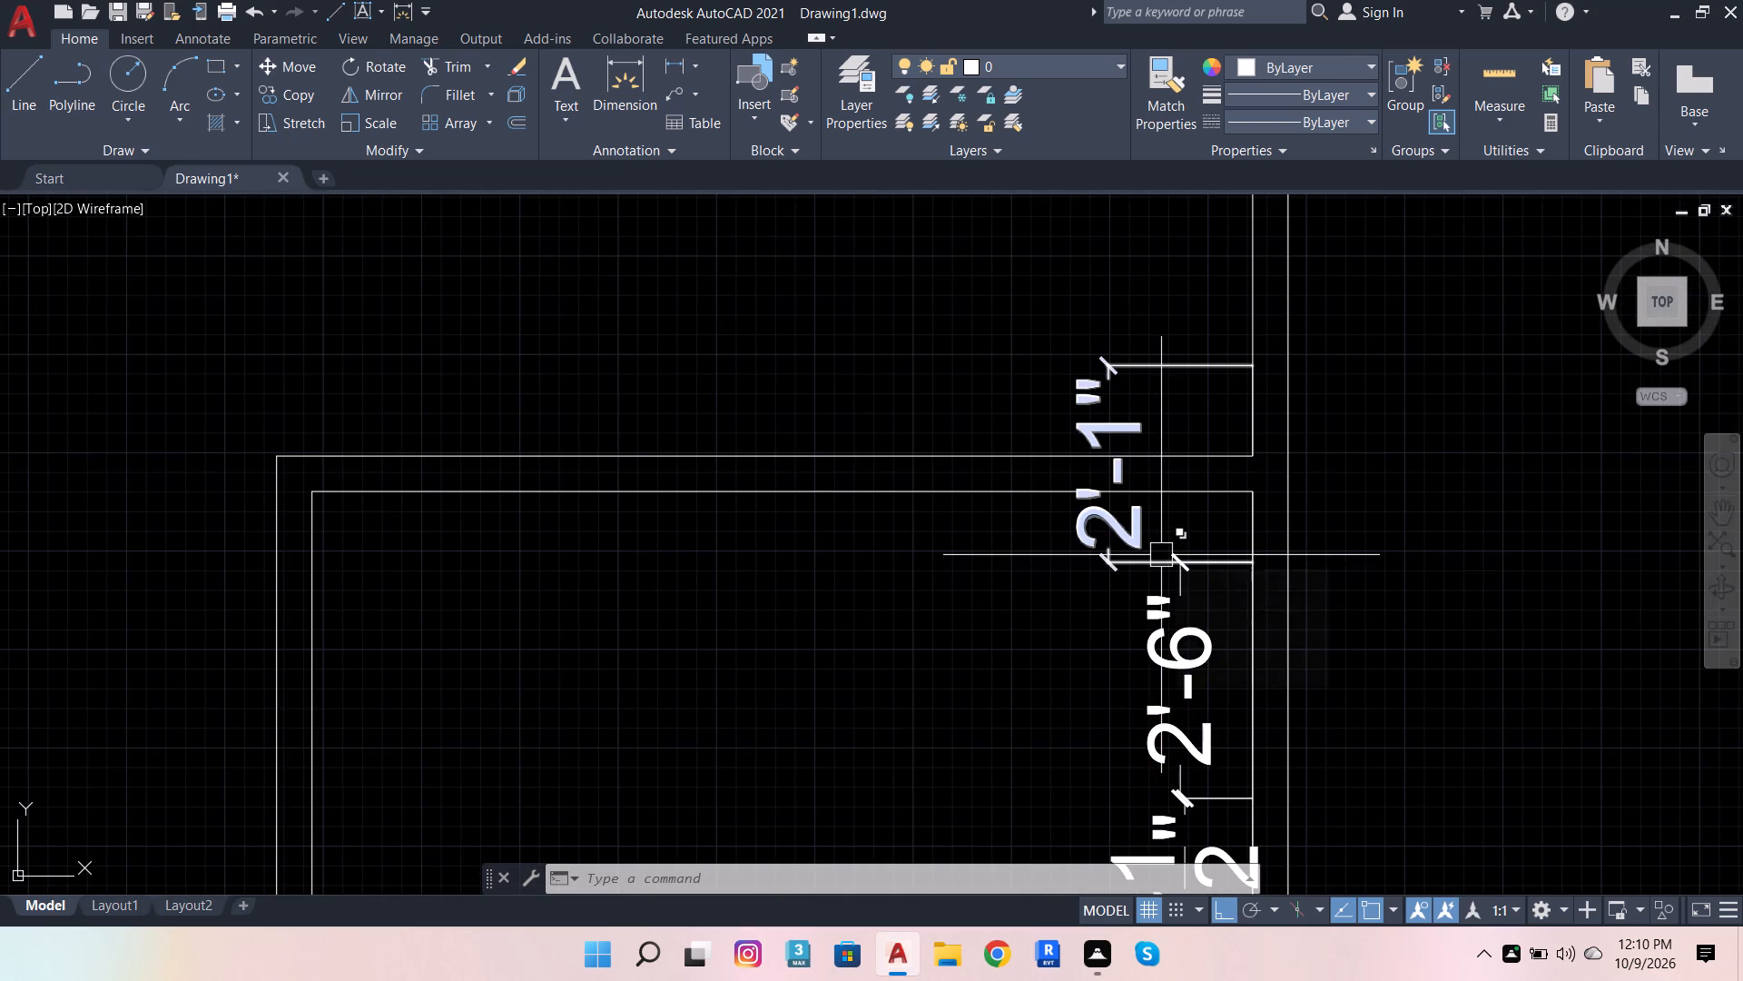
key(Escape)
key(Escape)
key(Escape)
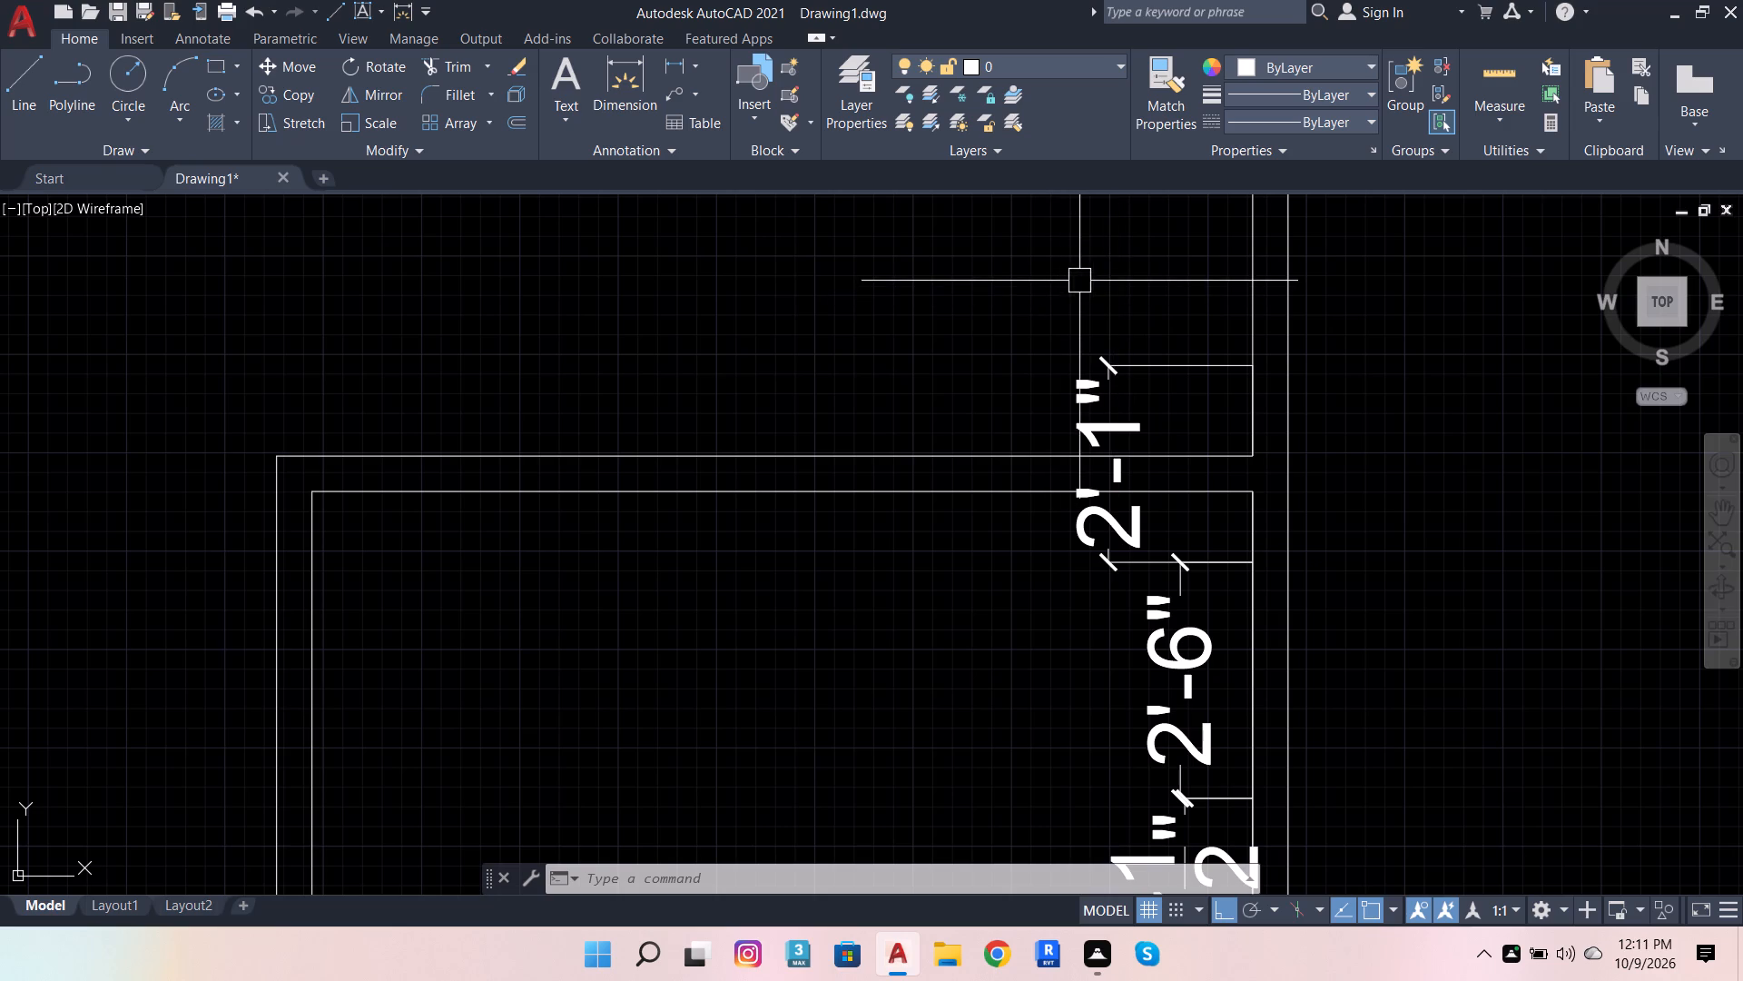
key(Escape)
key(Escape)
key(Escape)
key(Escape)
Add a new linear dimension over the existing 2'-1" dimension's span, placing it in line with the 2'-6" dimension.
scroll(1208, 337, down, 2)
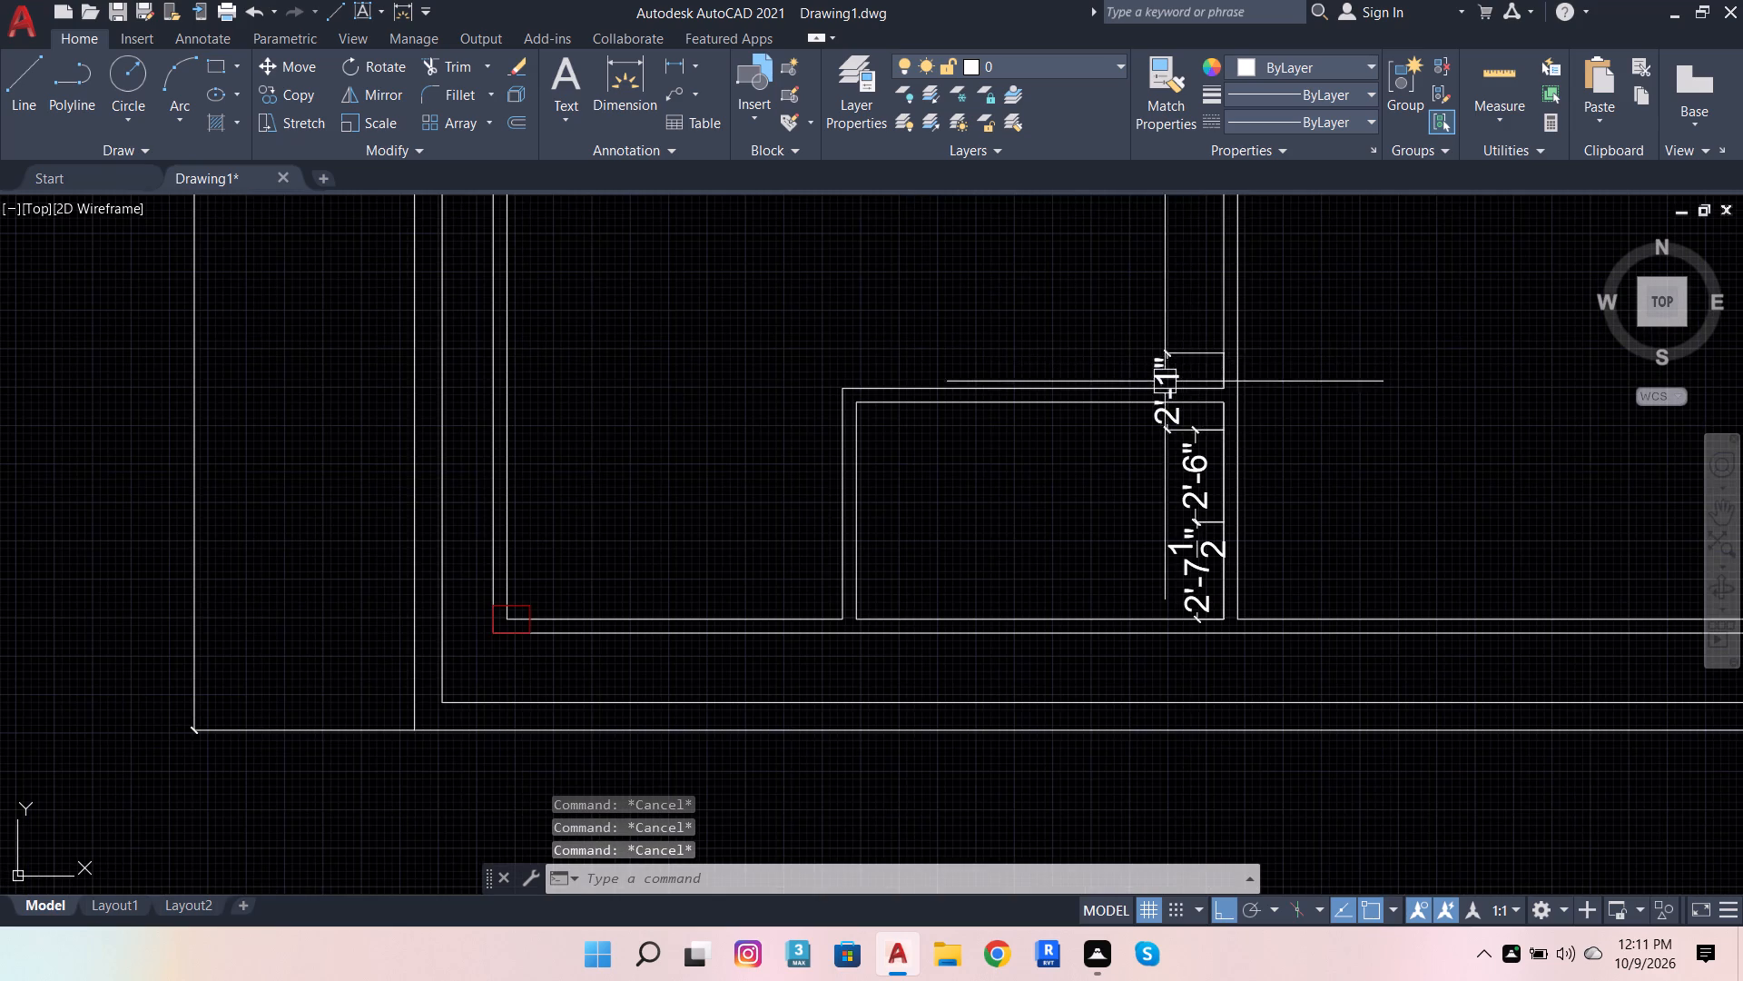
scroll(1158, 389, up, 2)
click(1176, 353)
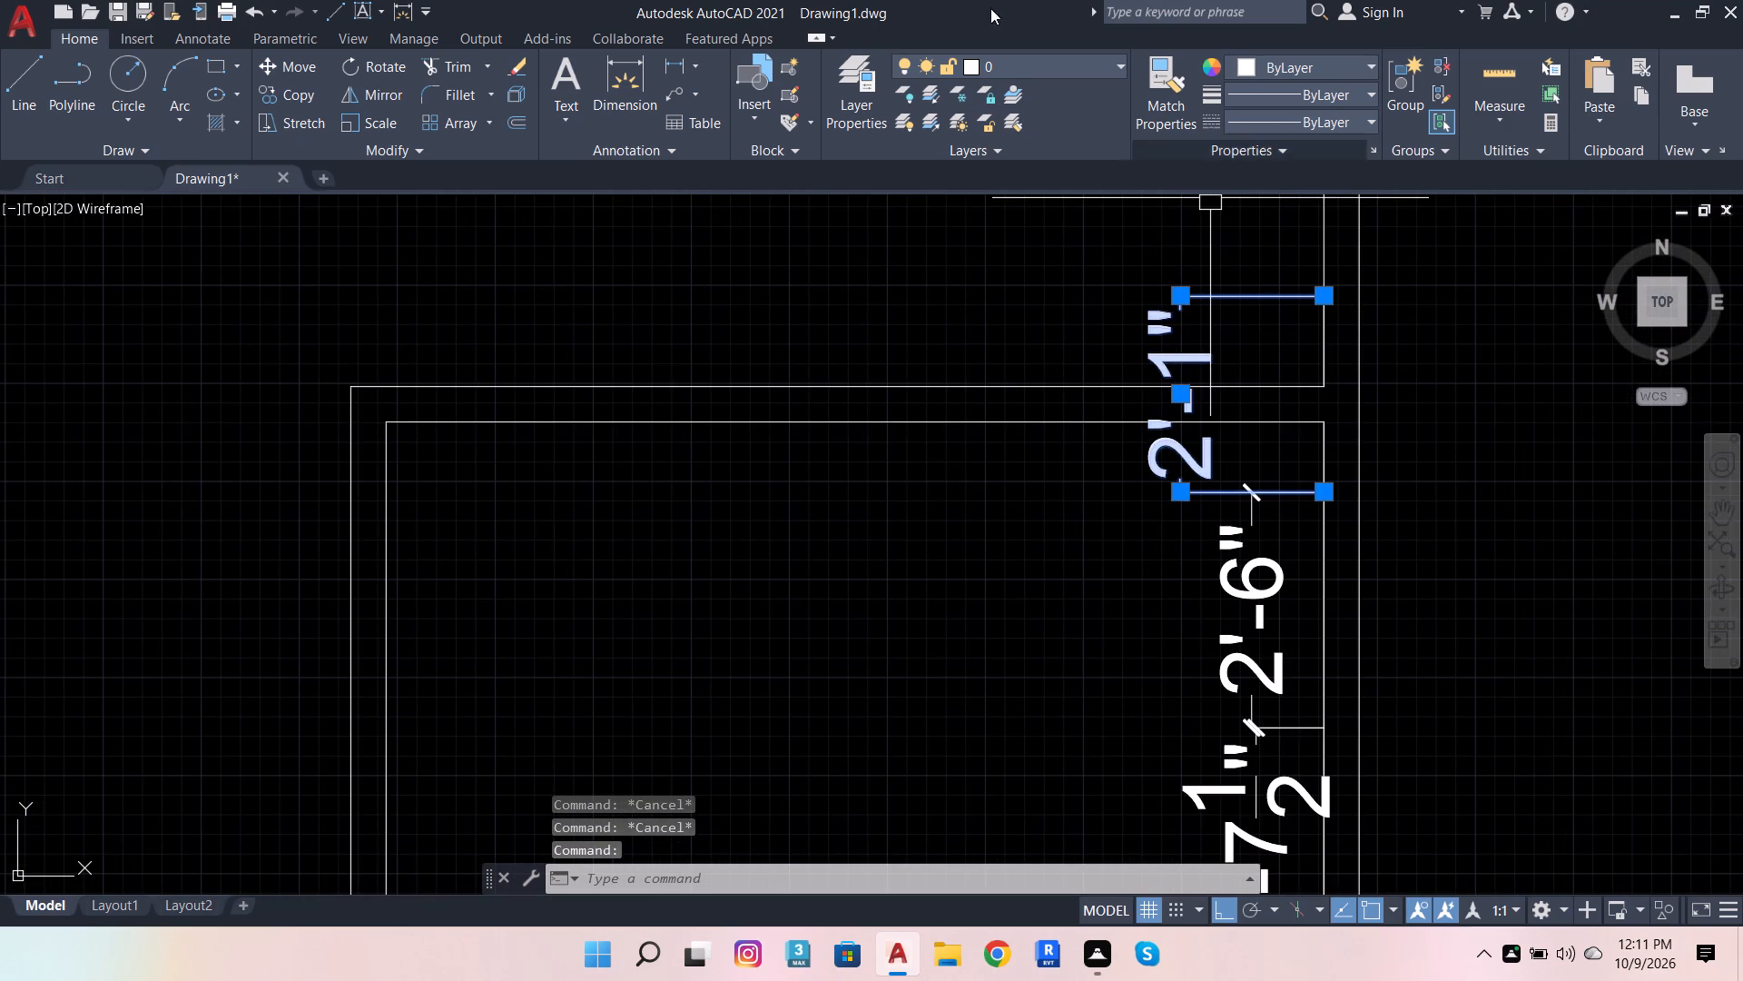
click(635, 67)
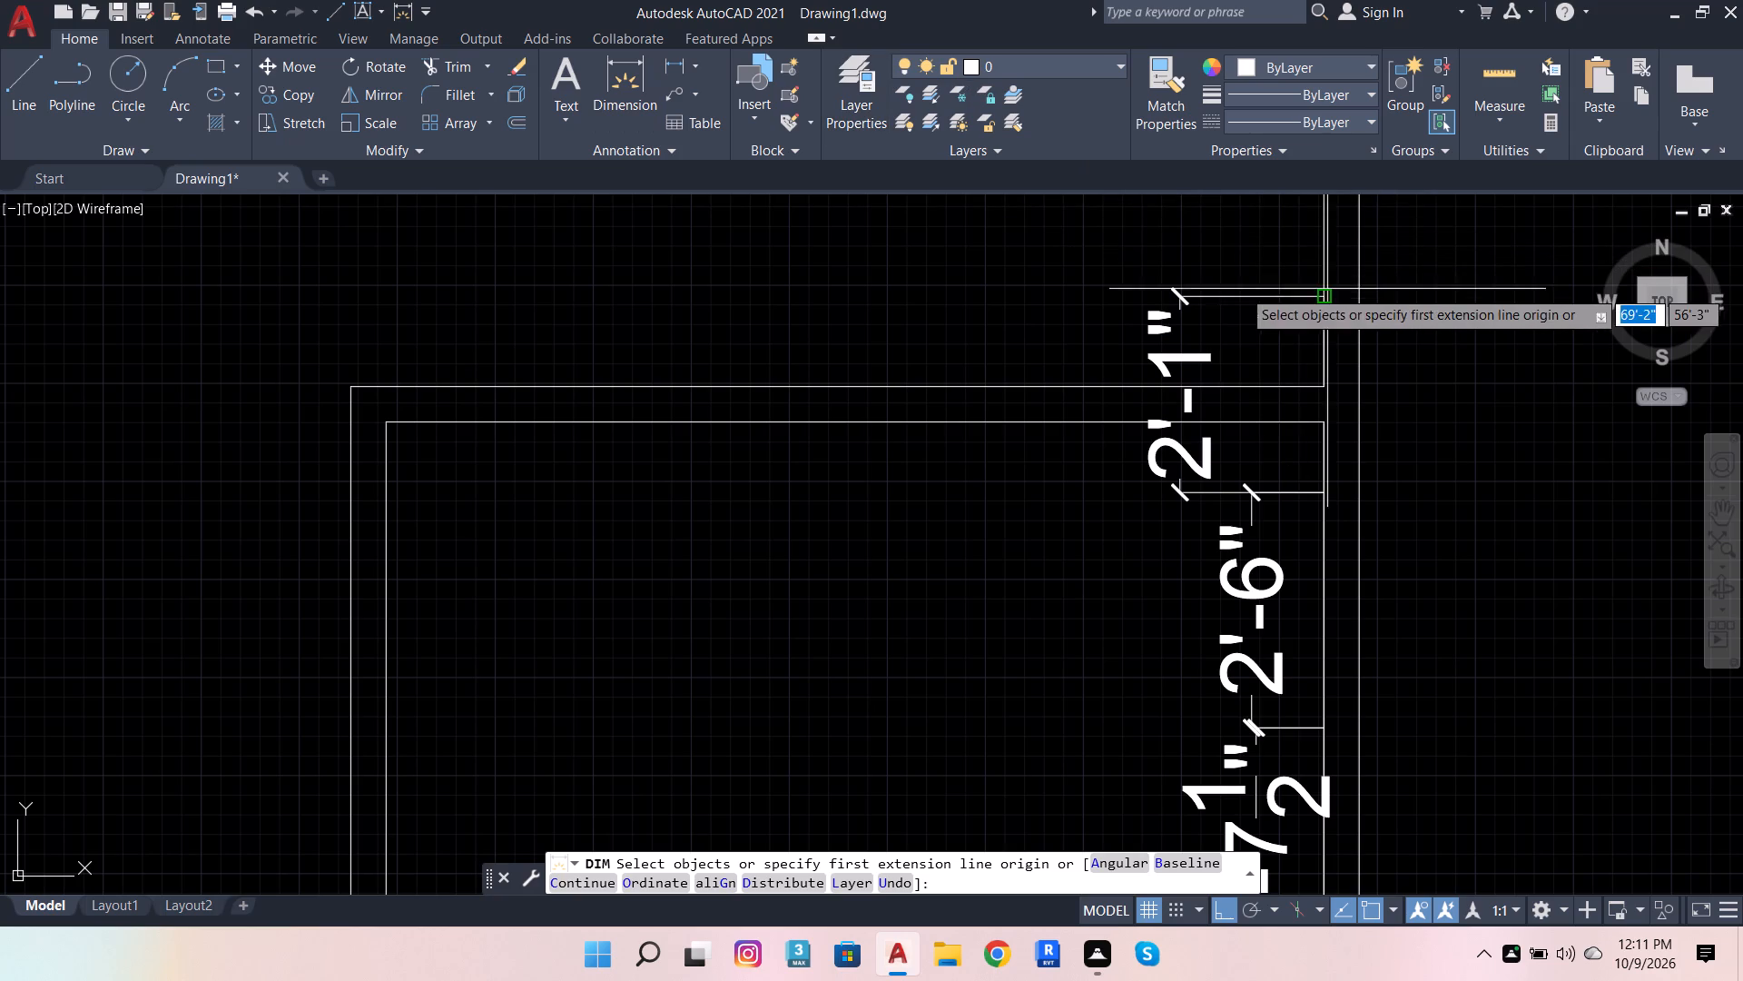
click(1332, 297)
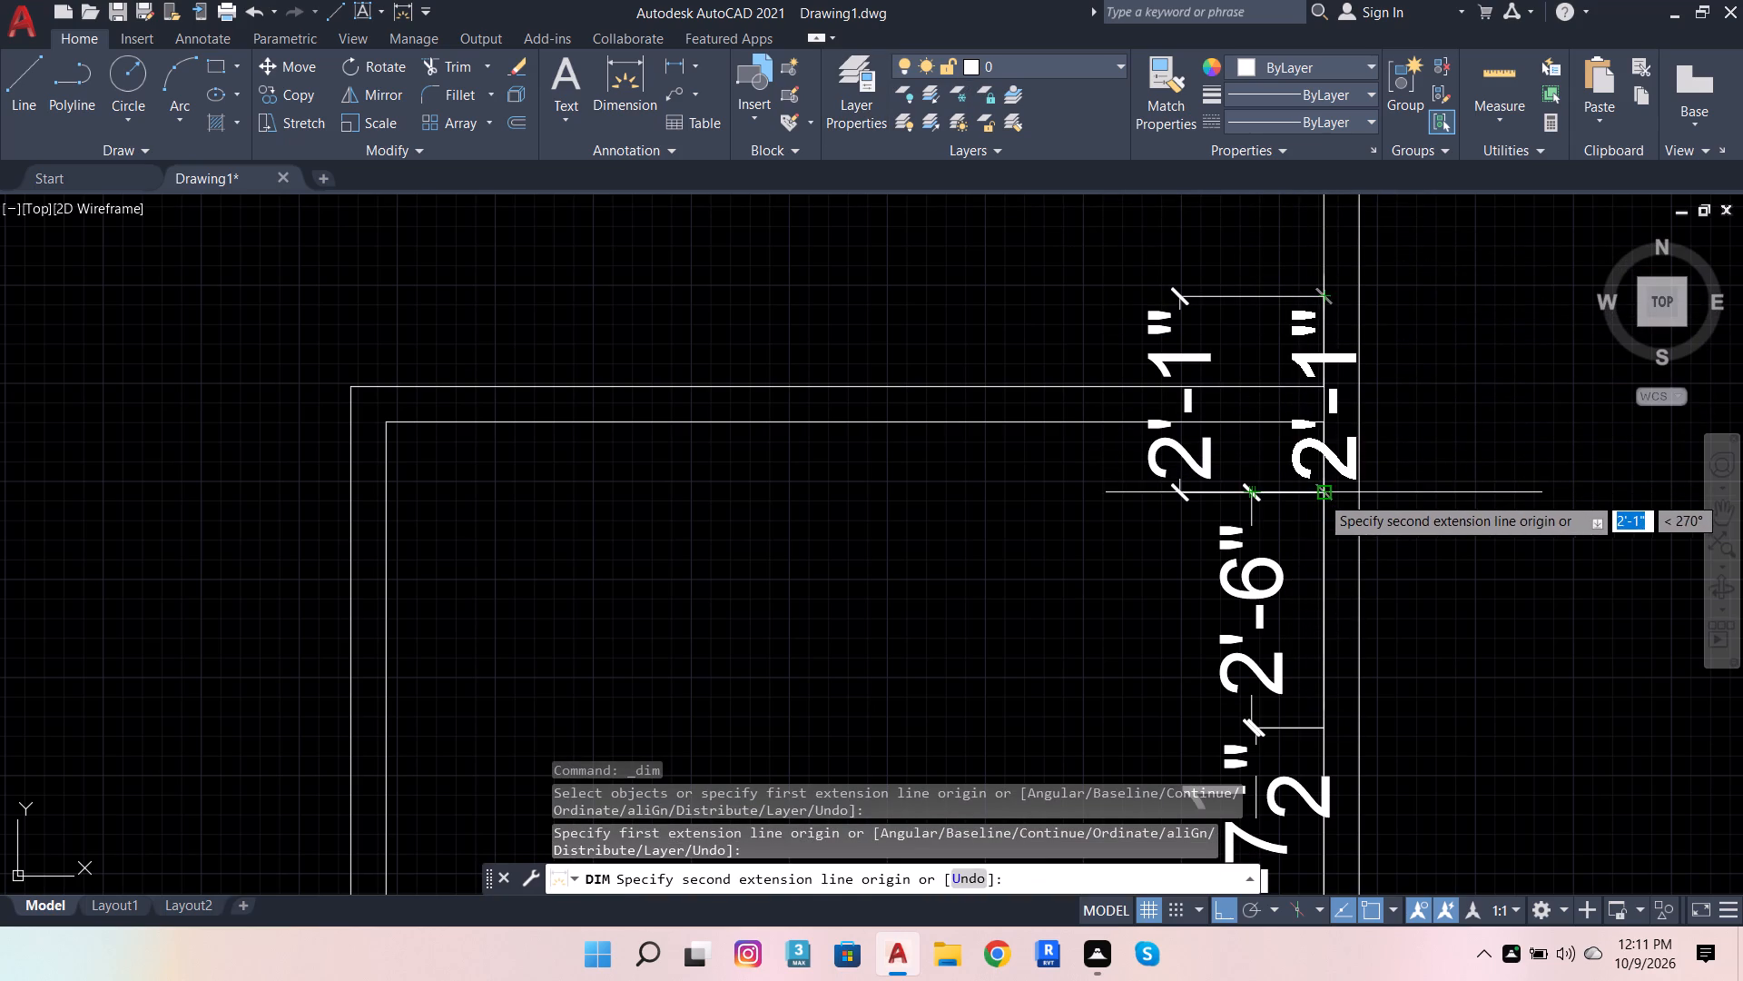
click(1320, 495)
click(1254, 451)
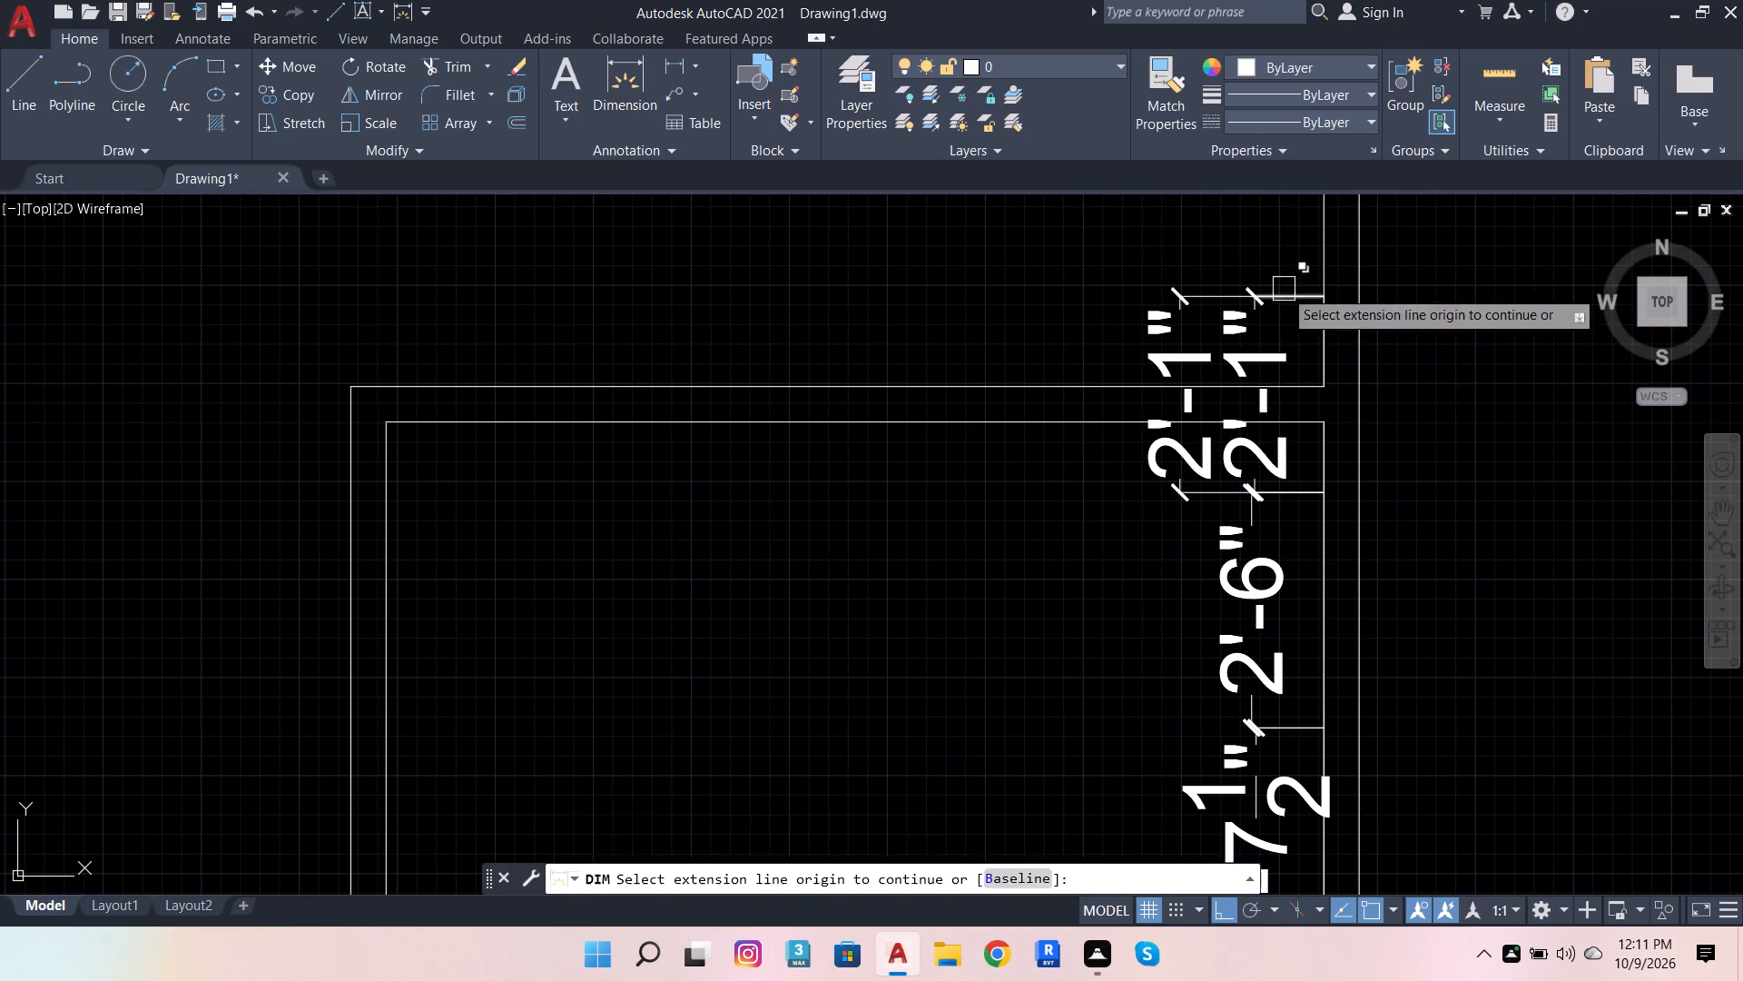
key(Escape)
Erase the old 2'-1" dimension that sits farther out from the interior wall.
click(1174, 312)
key(Delete)
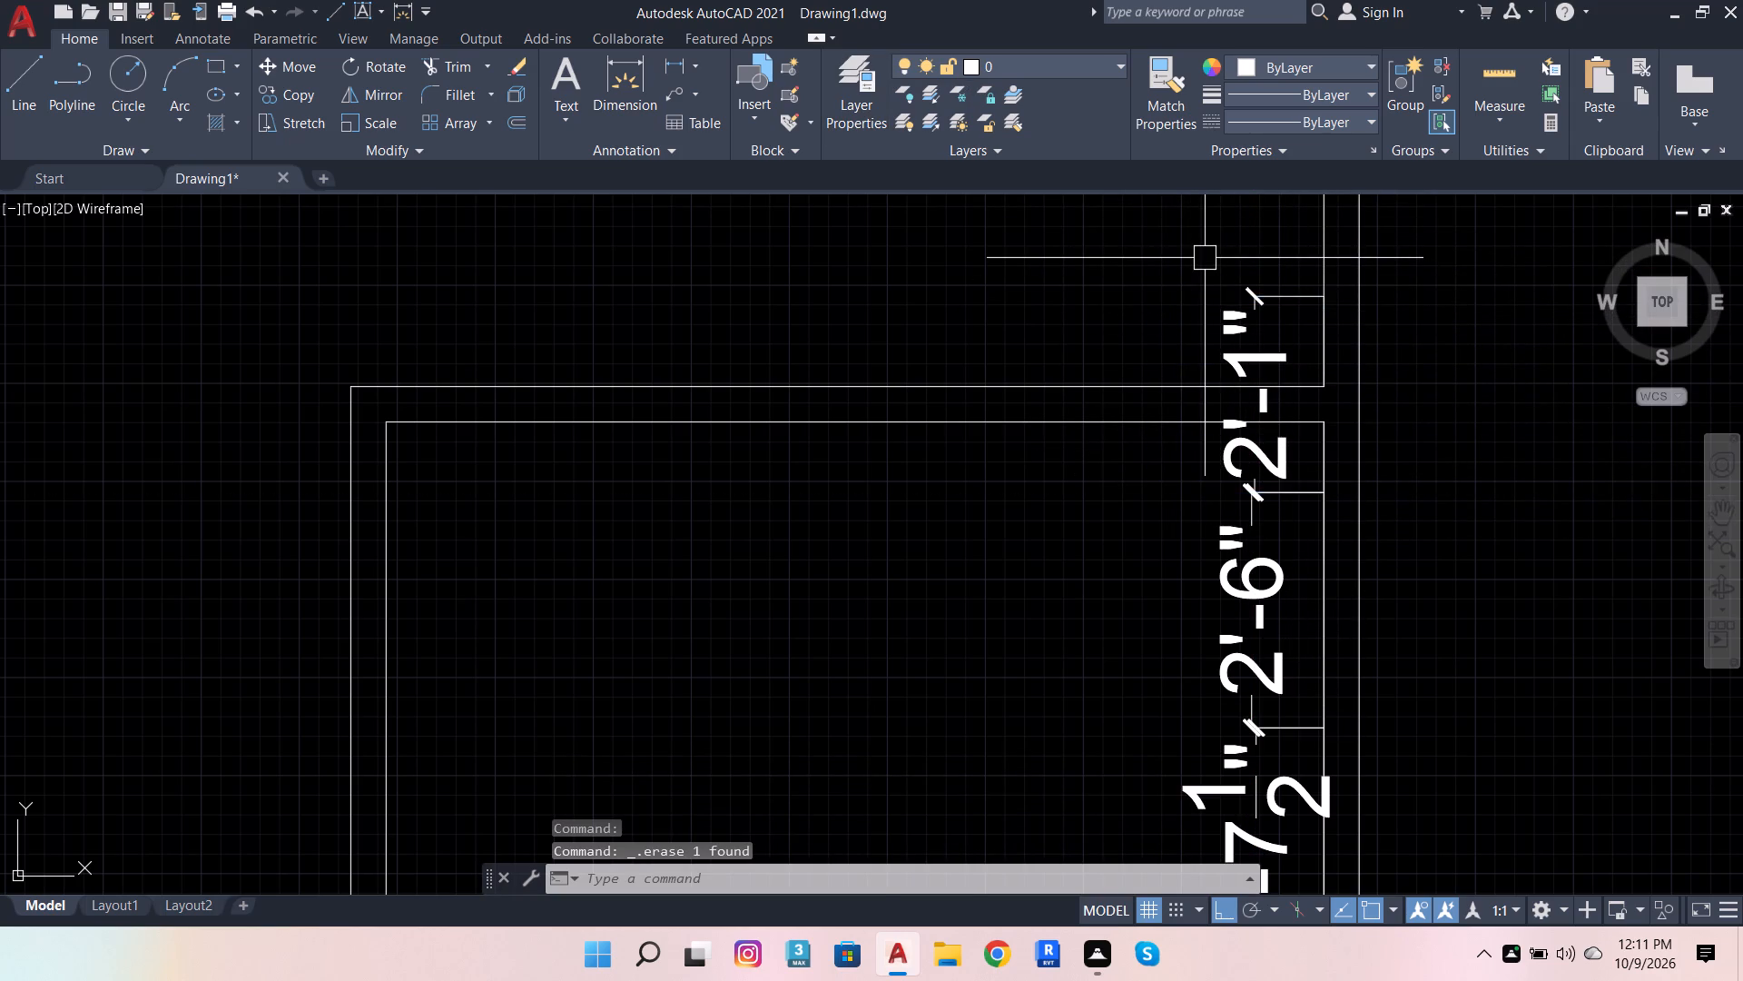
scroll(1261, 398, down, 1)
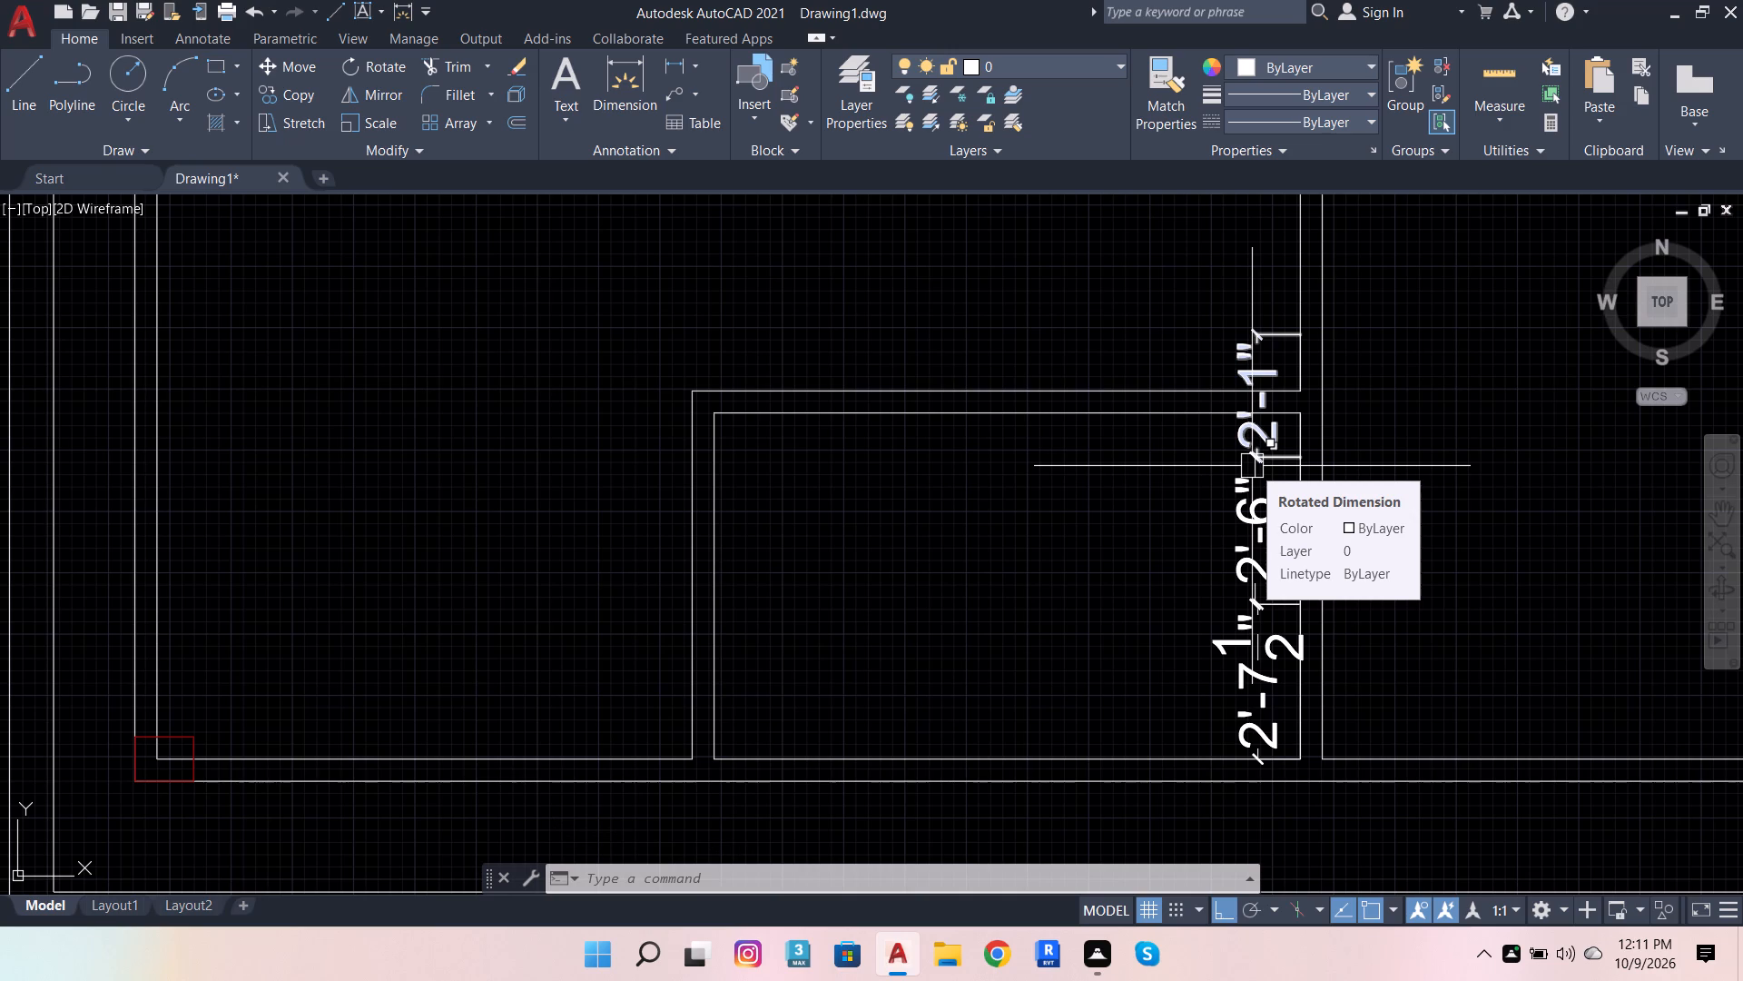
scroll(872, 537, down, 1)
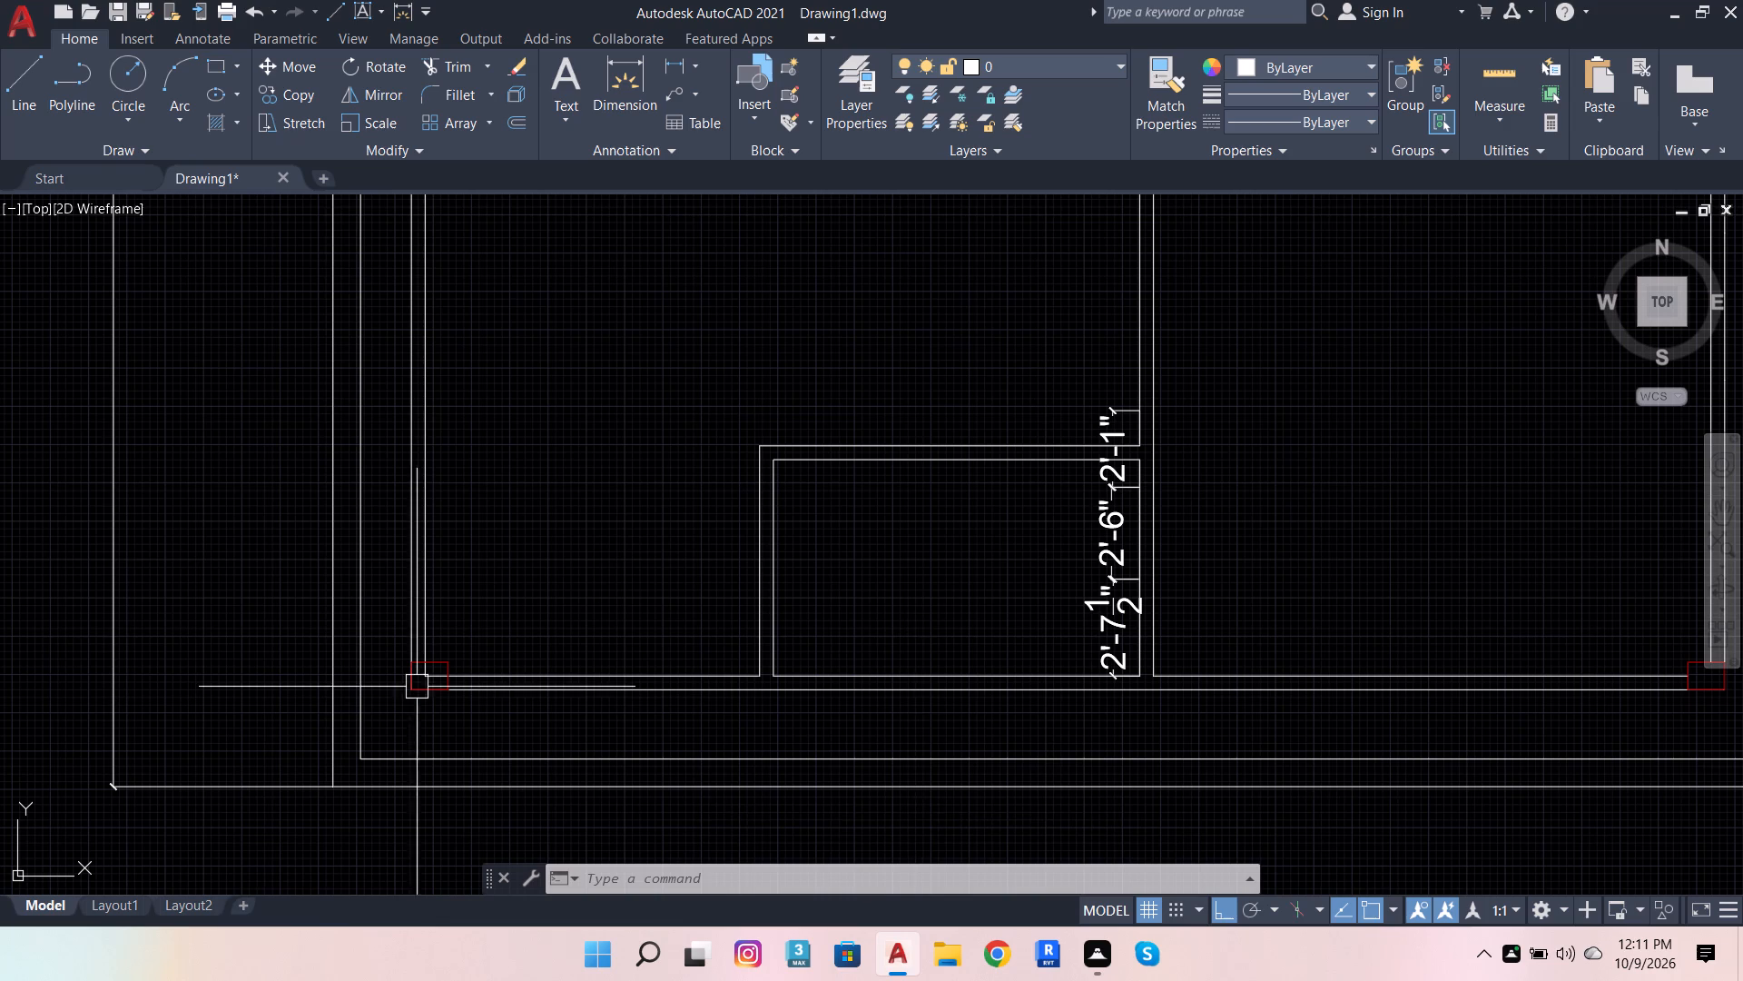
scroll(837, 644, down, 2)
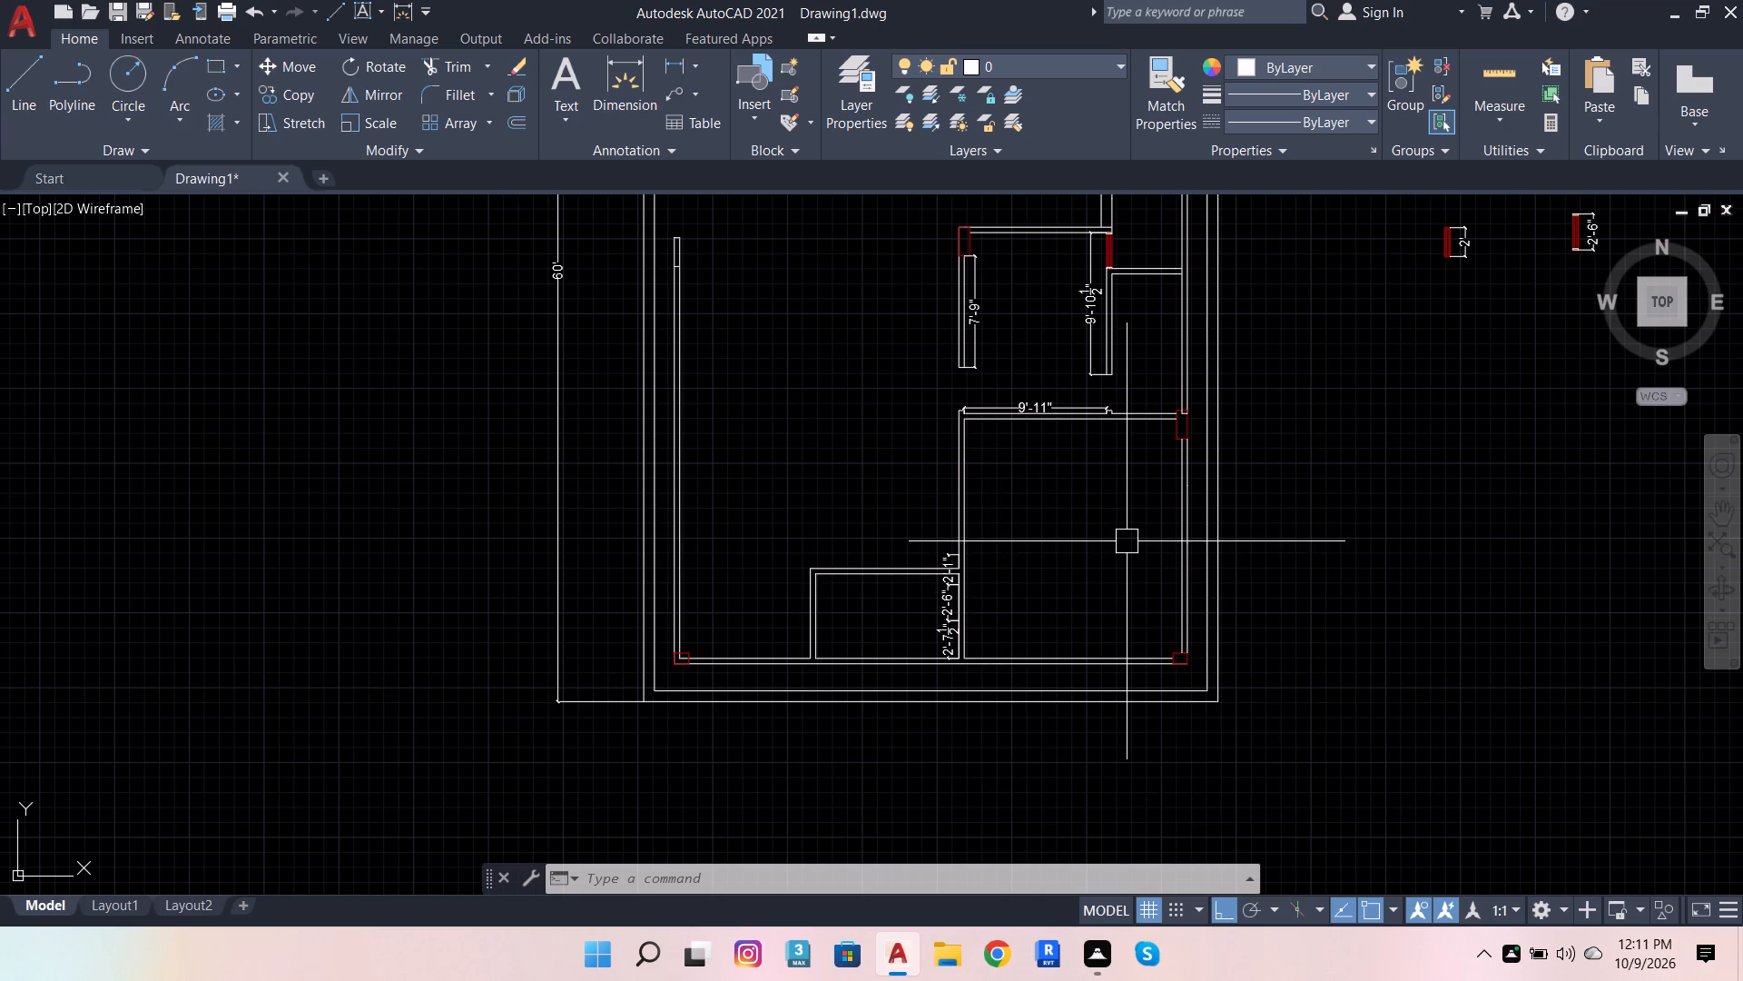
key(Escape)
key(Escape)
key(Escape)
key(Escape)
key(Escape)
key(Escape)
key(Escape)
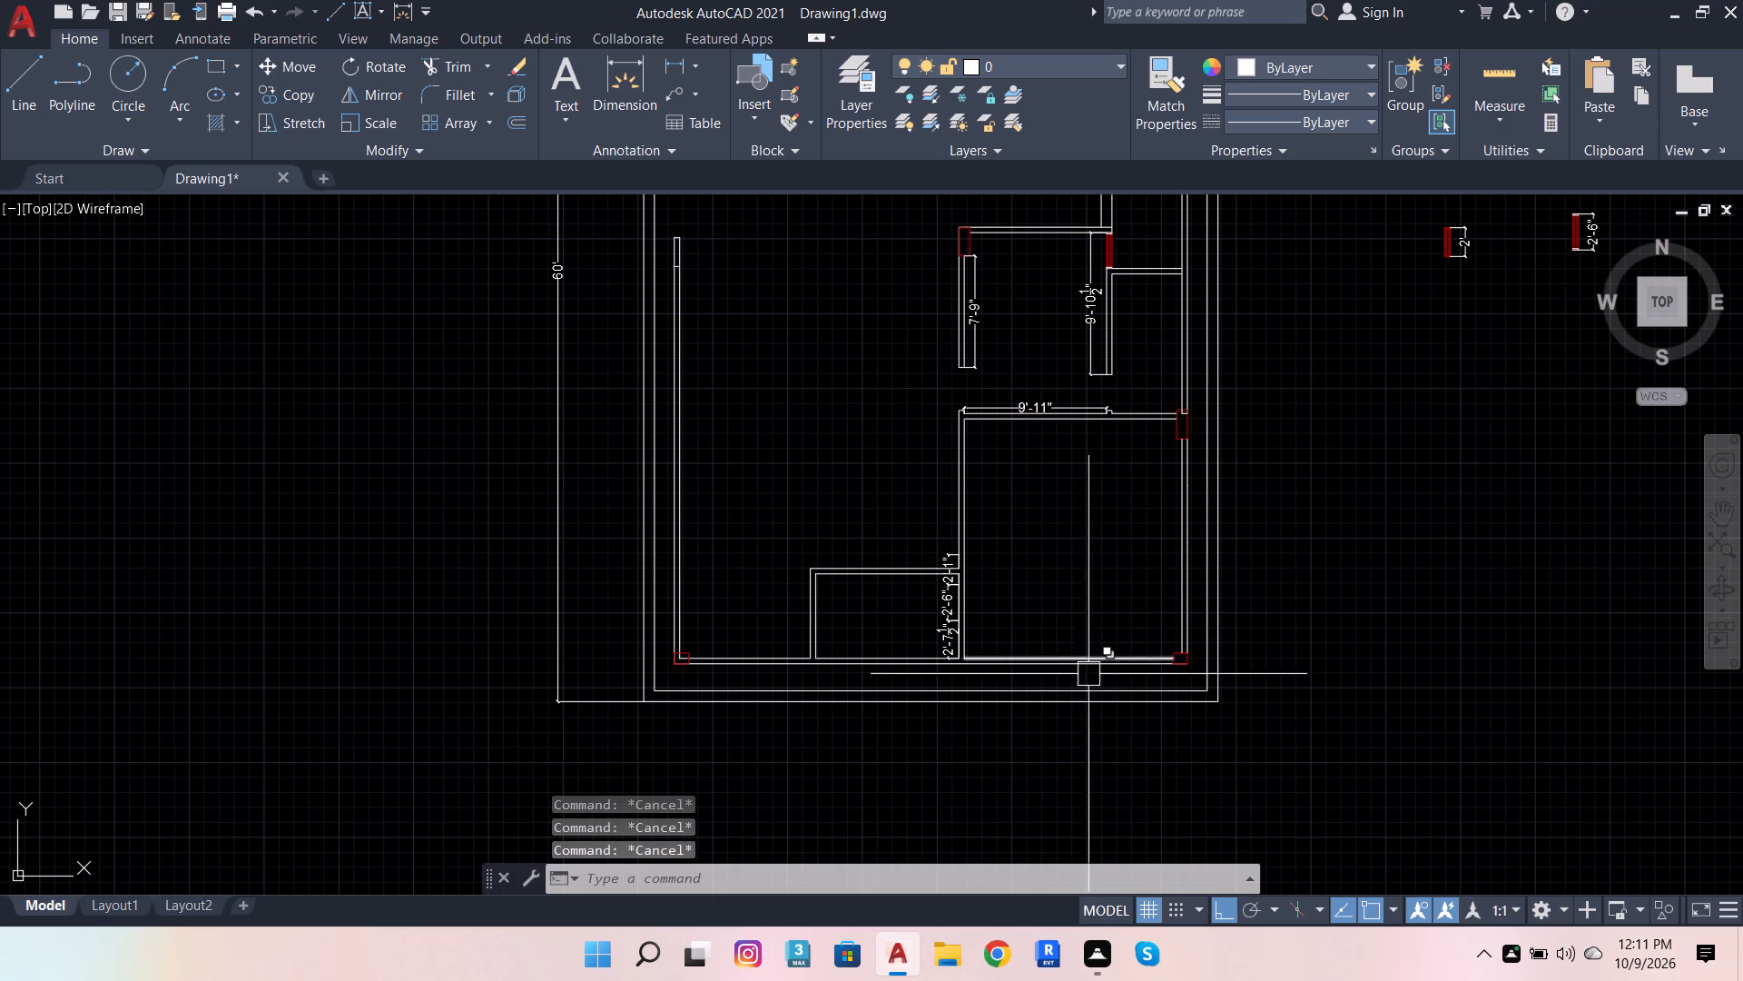
Draw connected lines along the outer right edge and the 1'-0" bottom edge of the plan's lower-right corner column.
scroll(1171, 685, up, 5)
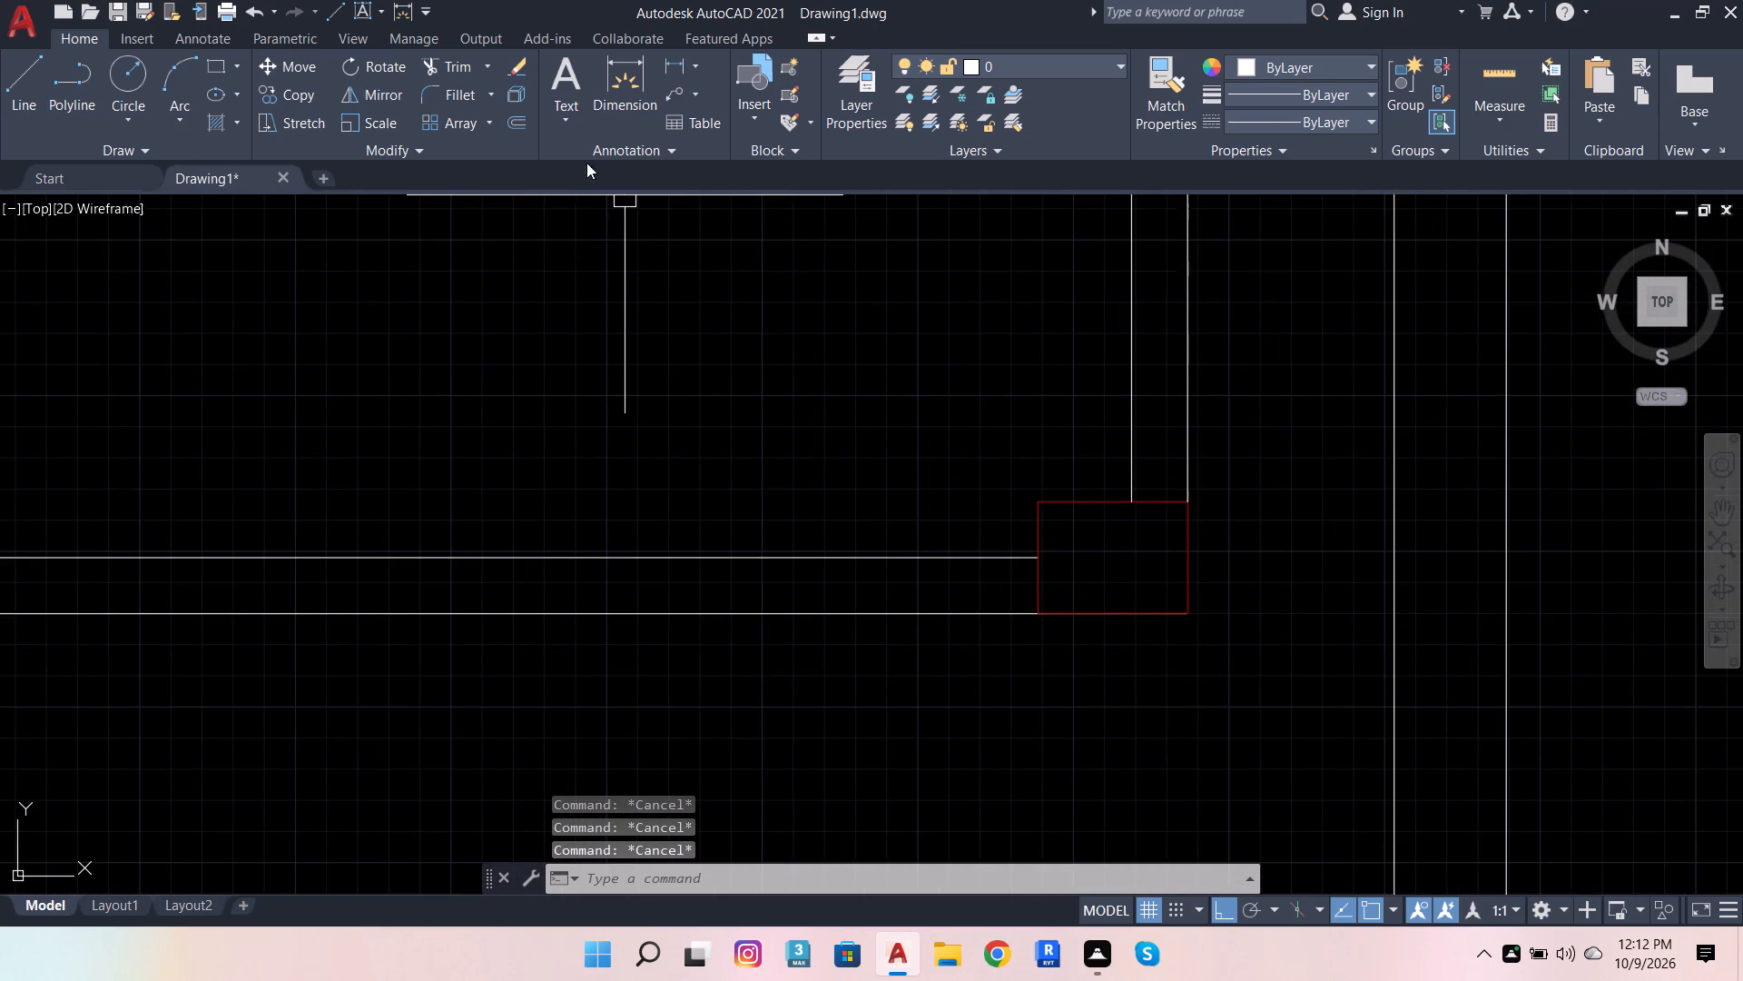
click(25, 75)
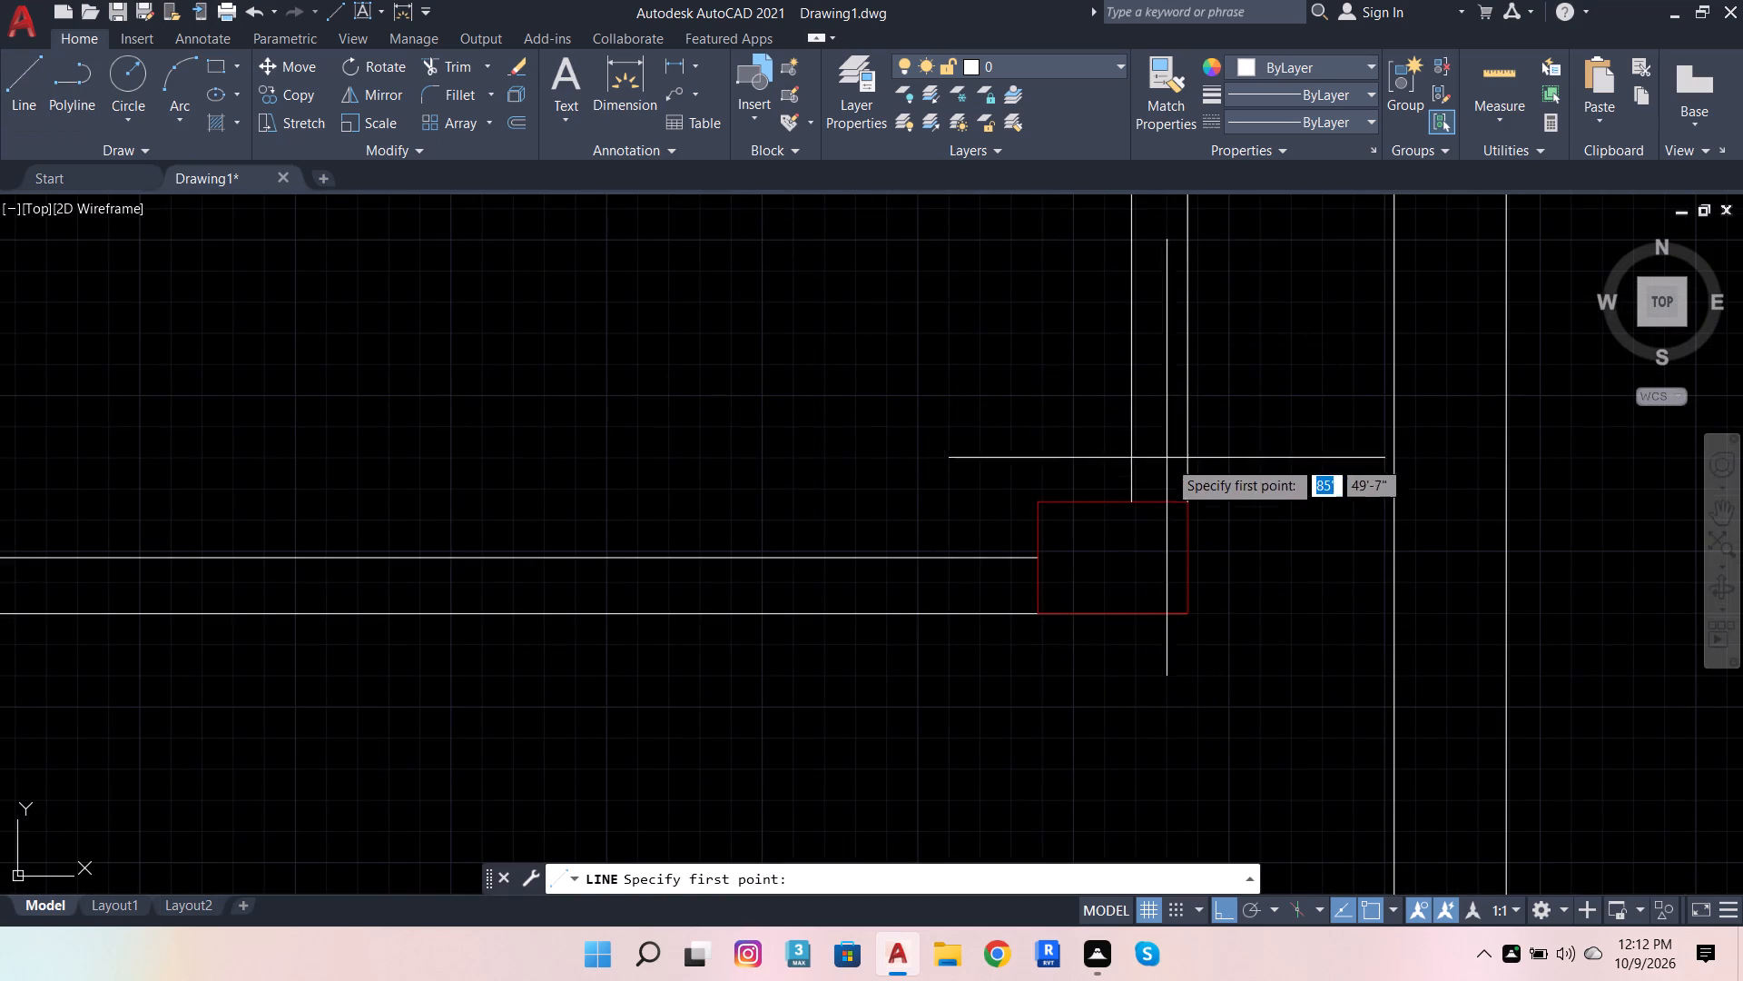
click(1195, 500)
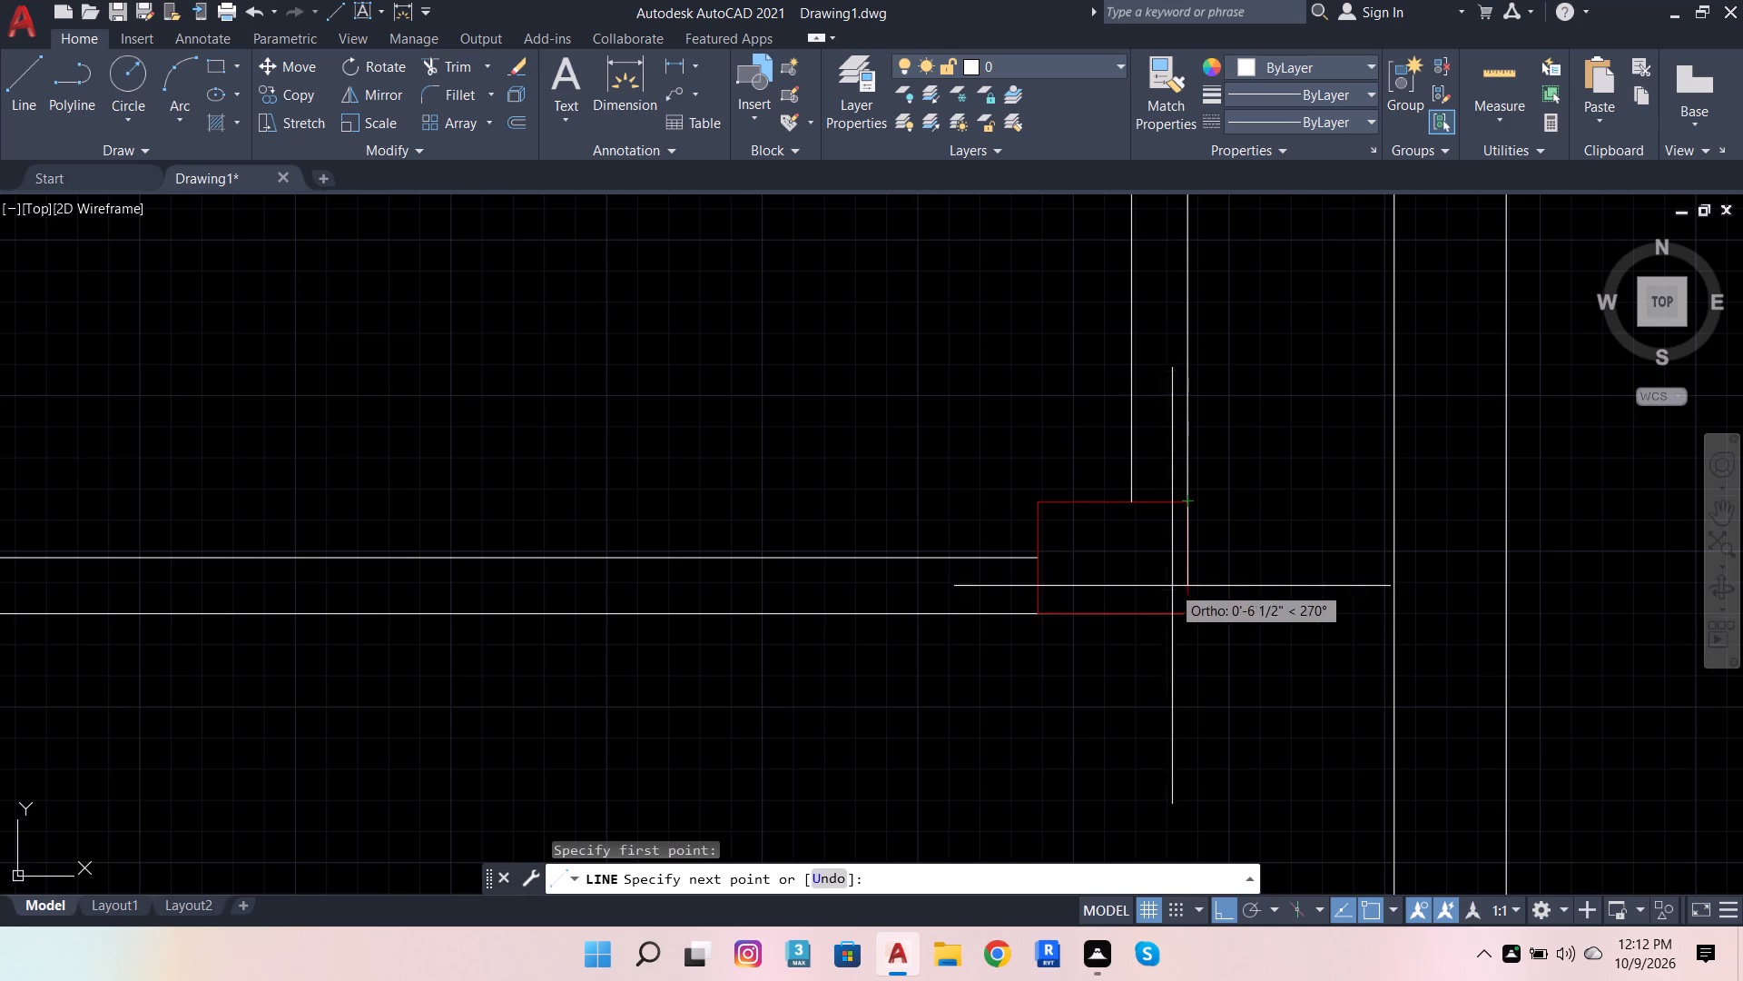
click(1187, 613)
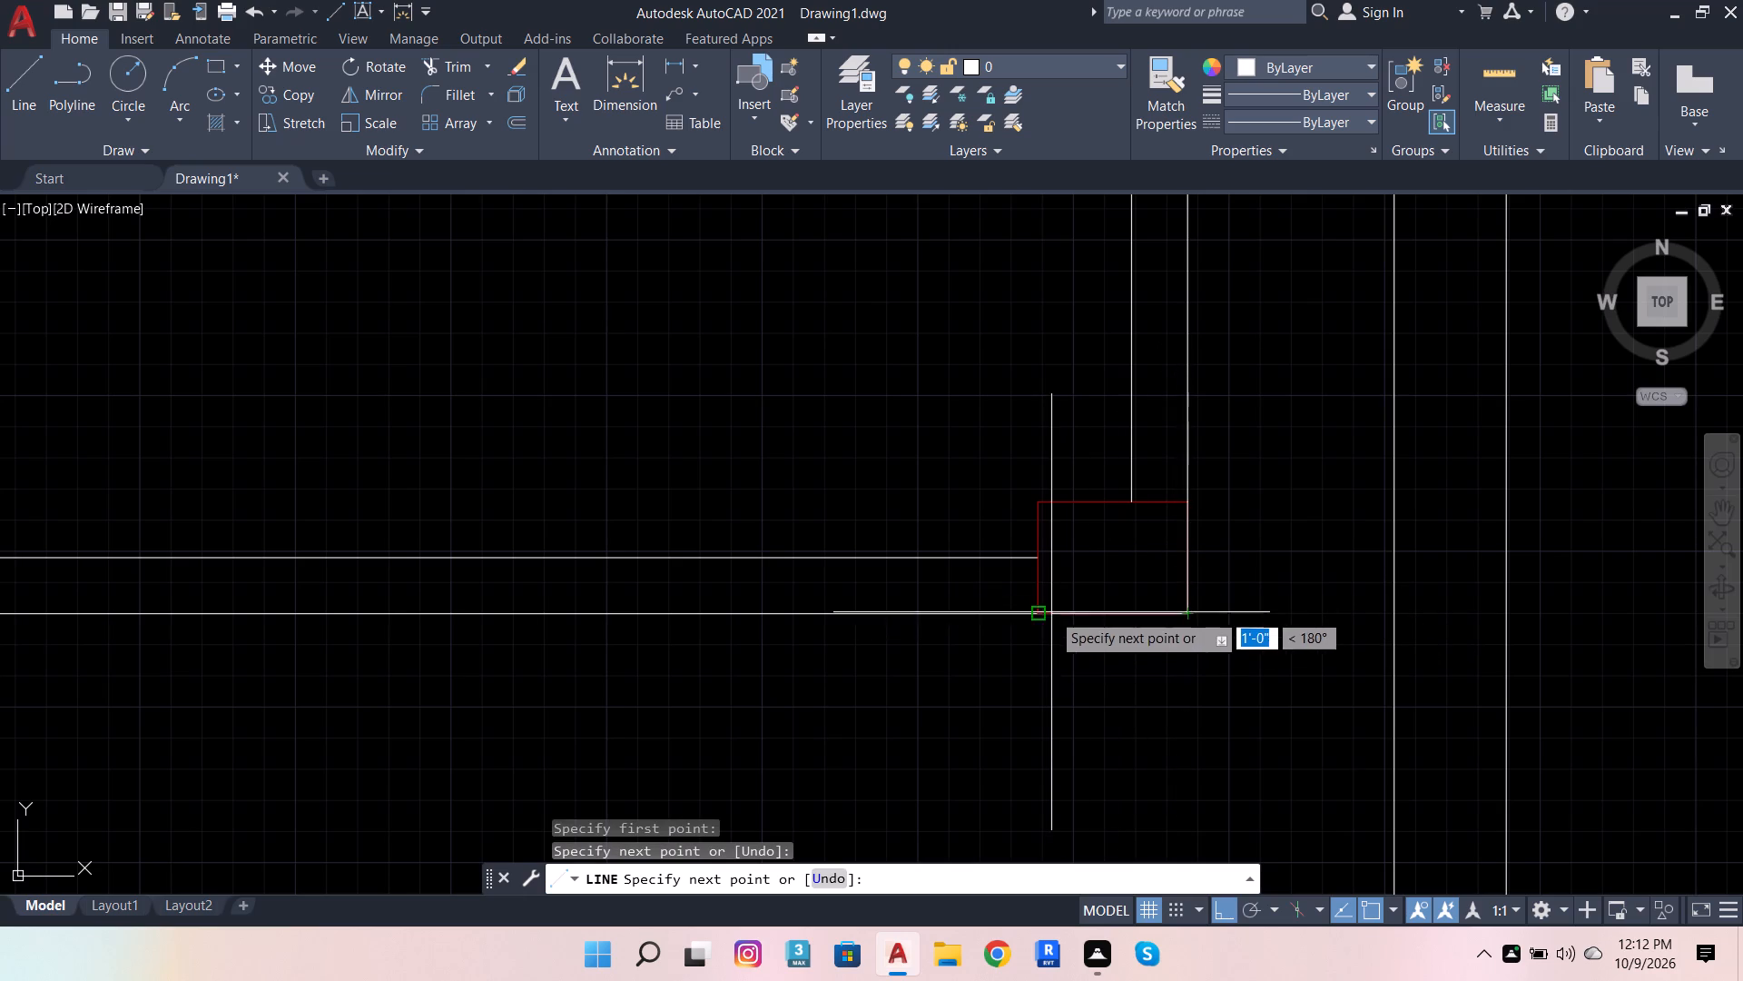
click(1030, 616)
key(Escape)
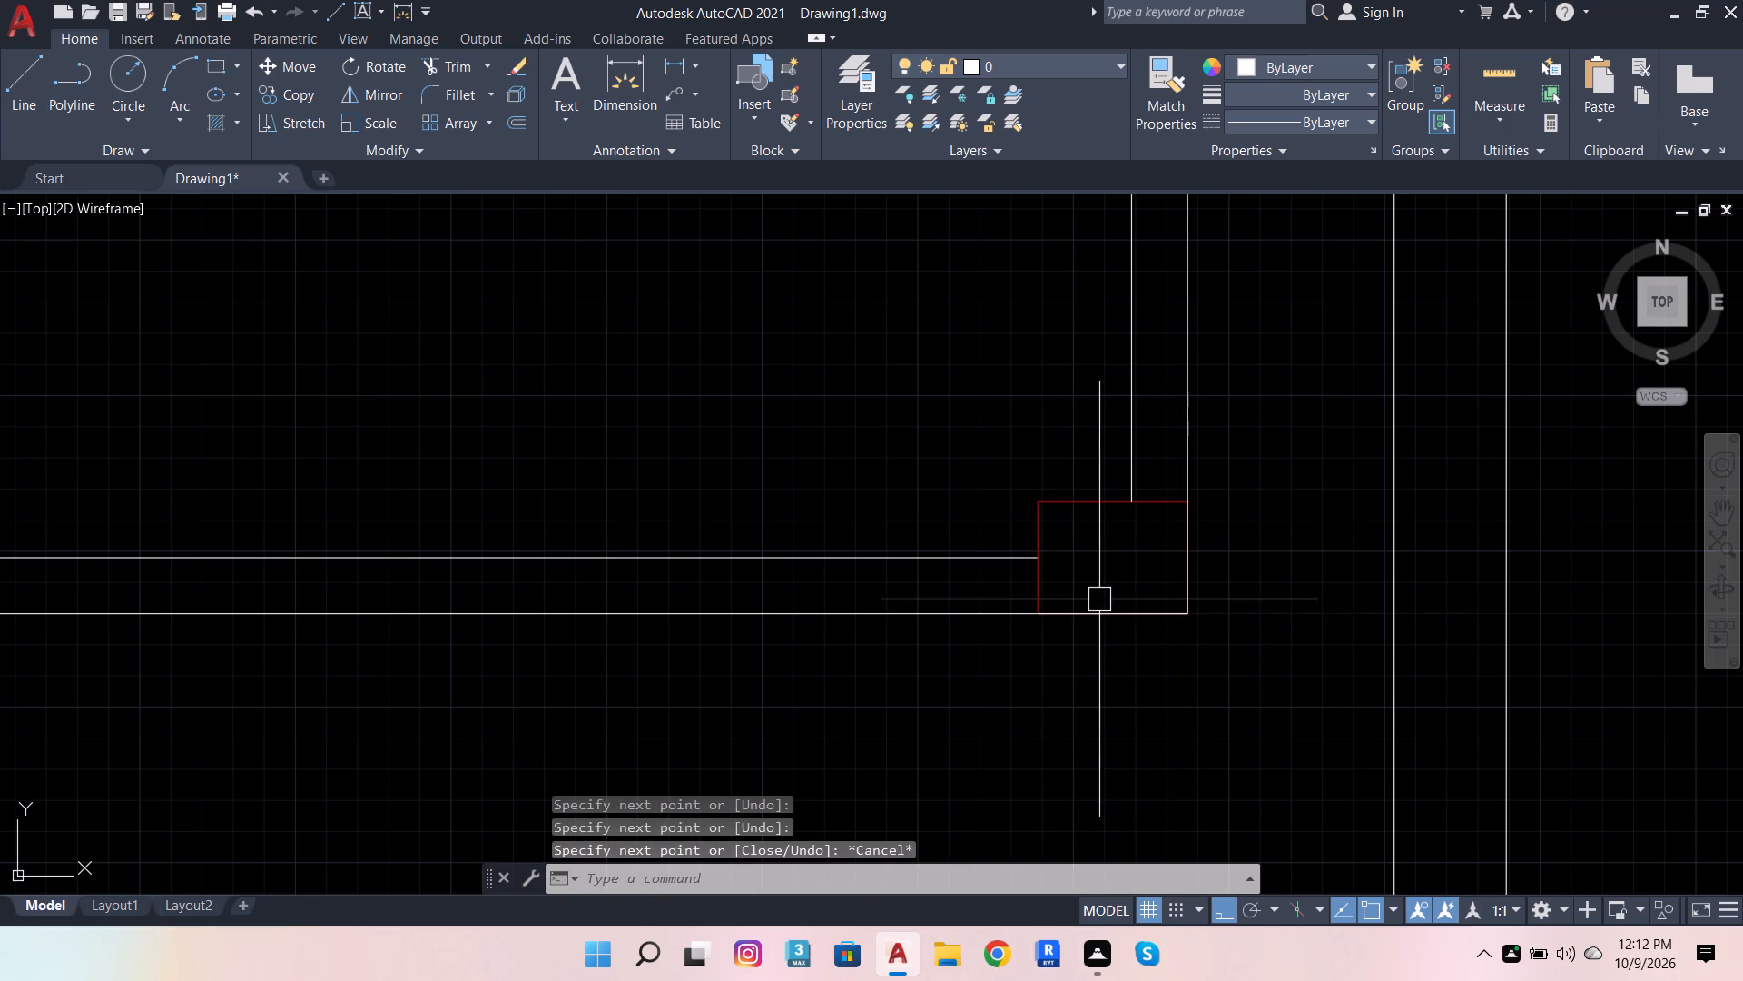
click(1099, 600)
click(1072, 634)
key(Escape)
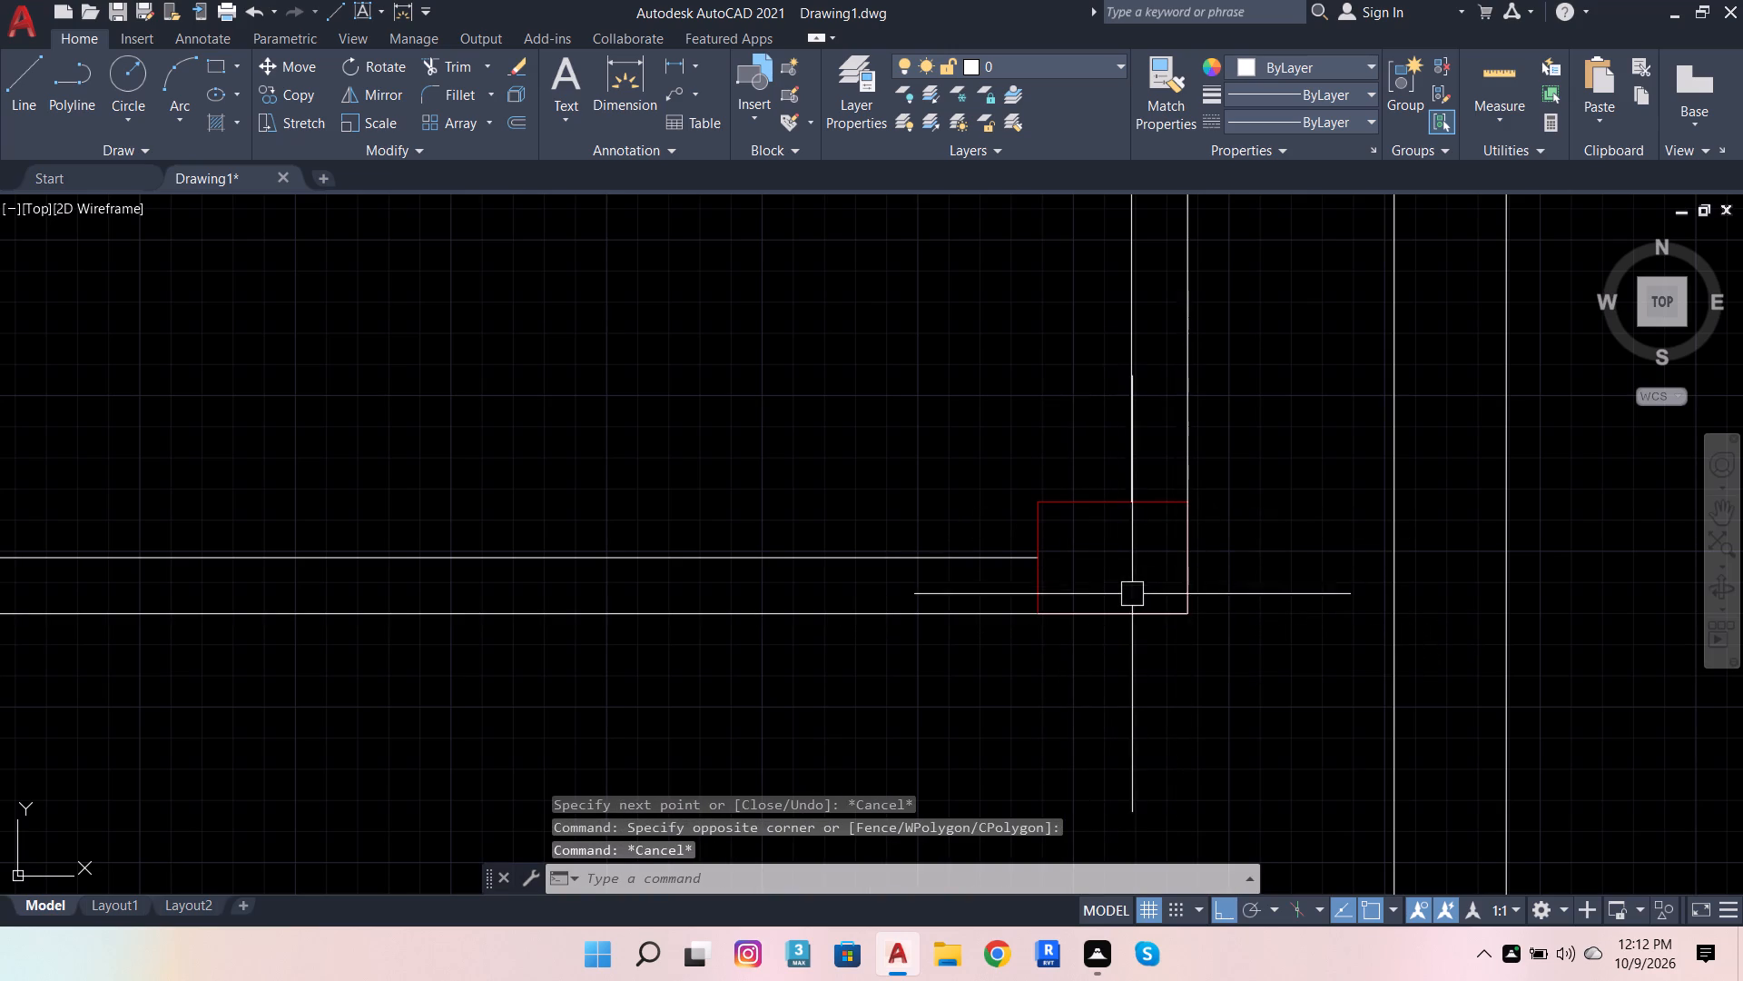
Join the new line under the lower-right column with the bottom wall's outer line.
click(1110, 609)
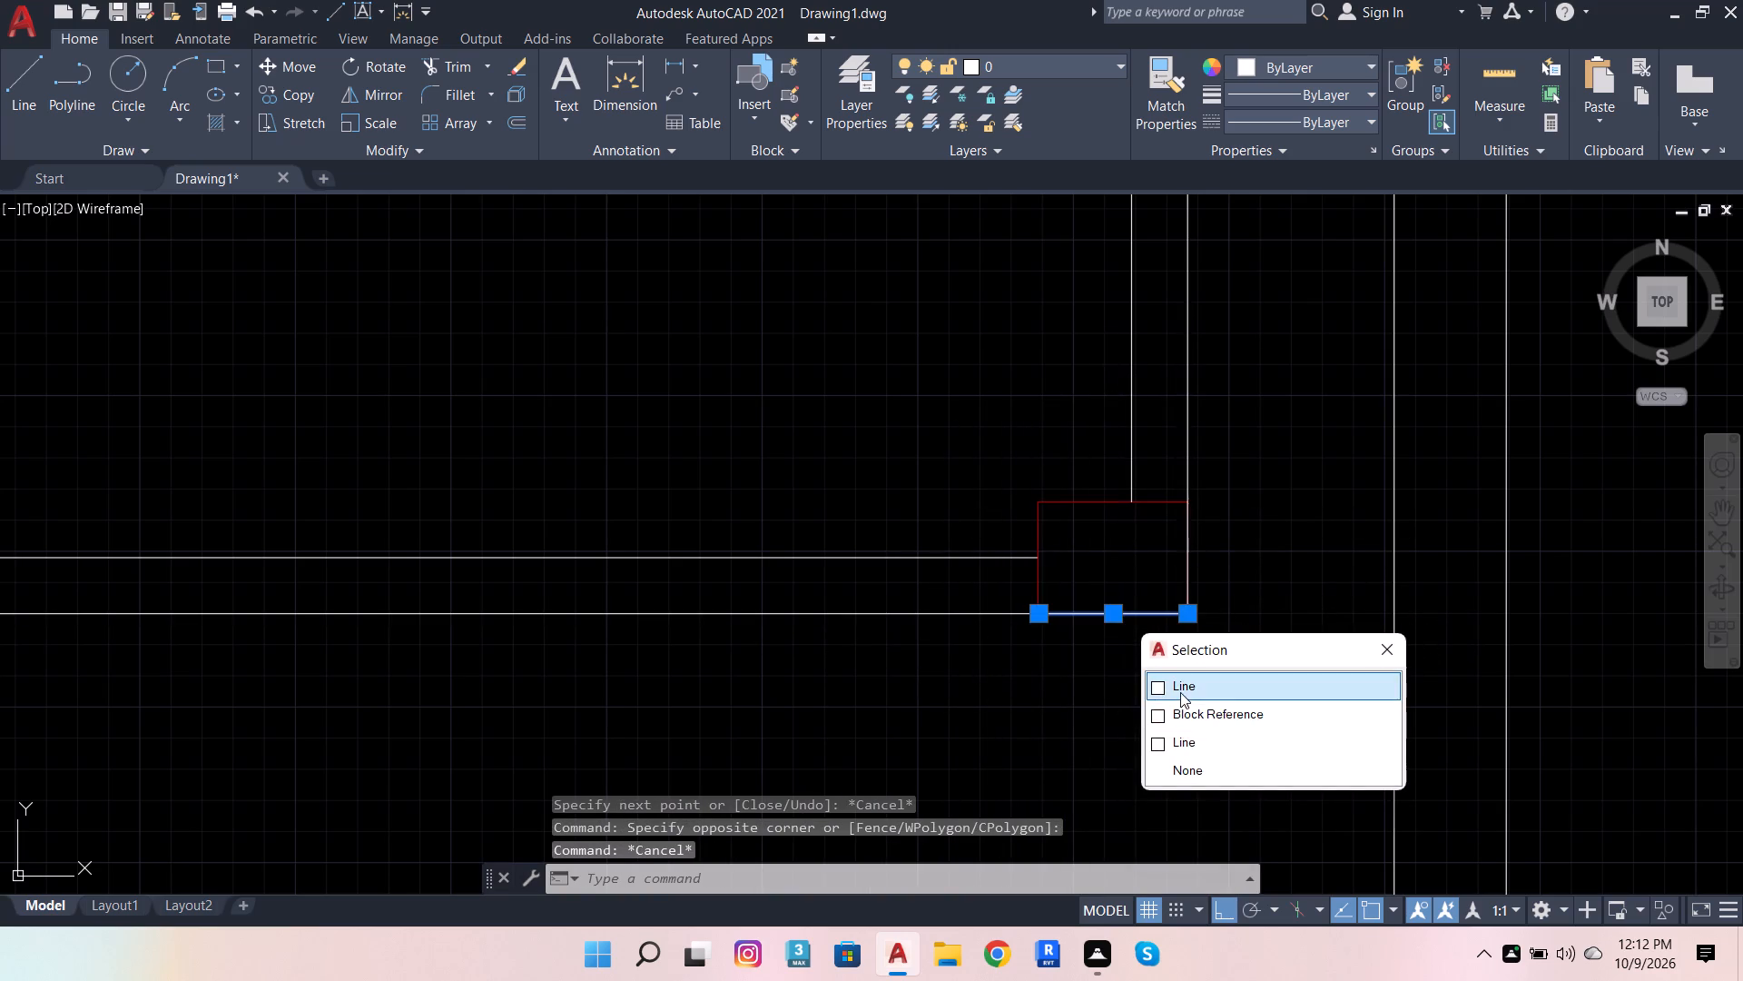
click(1180, 690)
click(1002, 622)
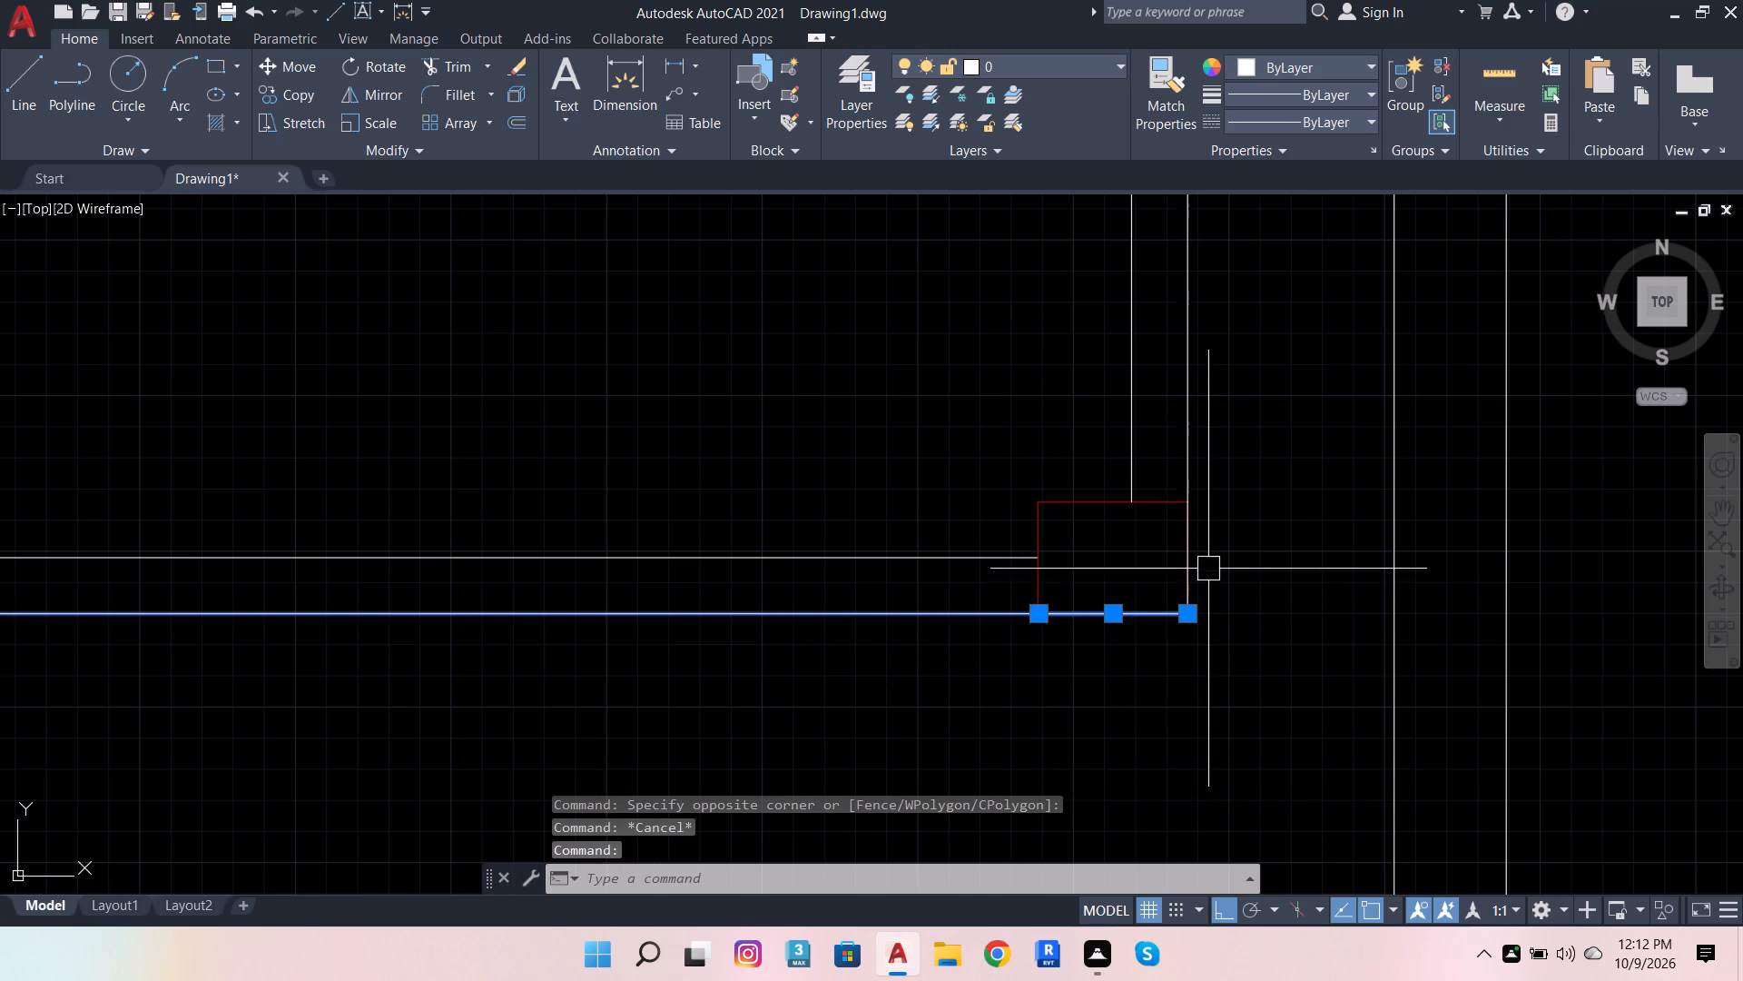
key(j)
key(Return)
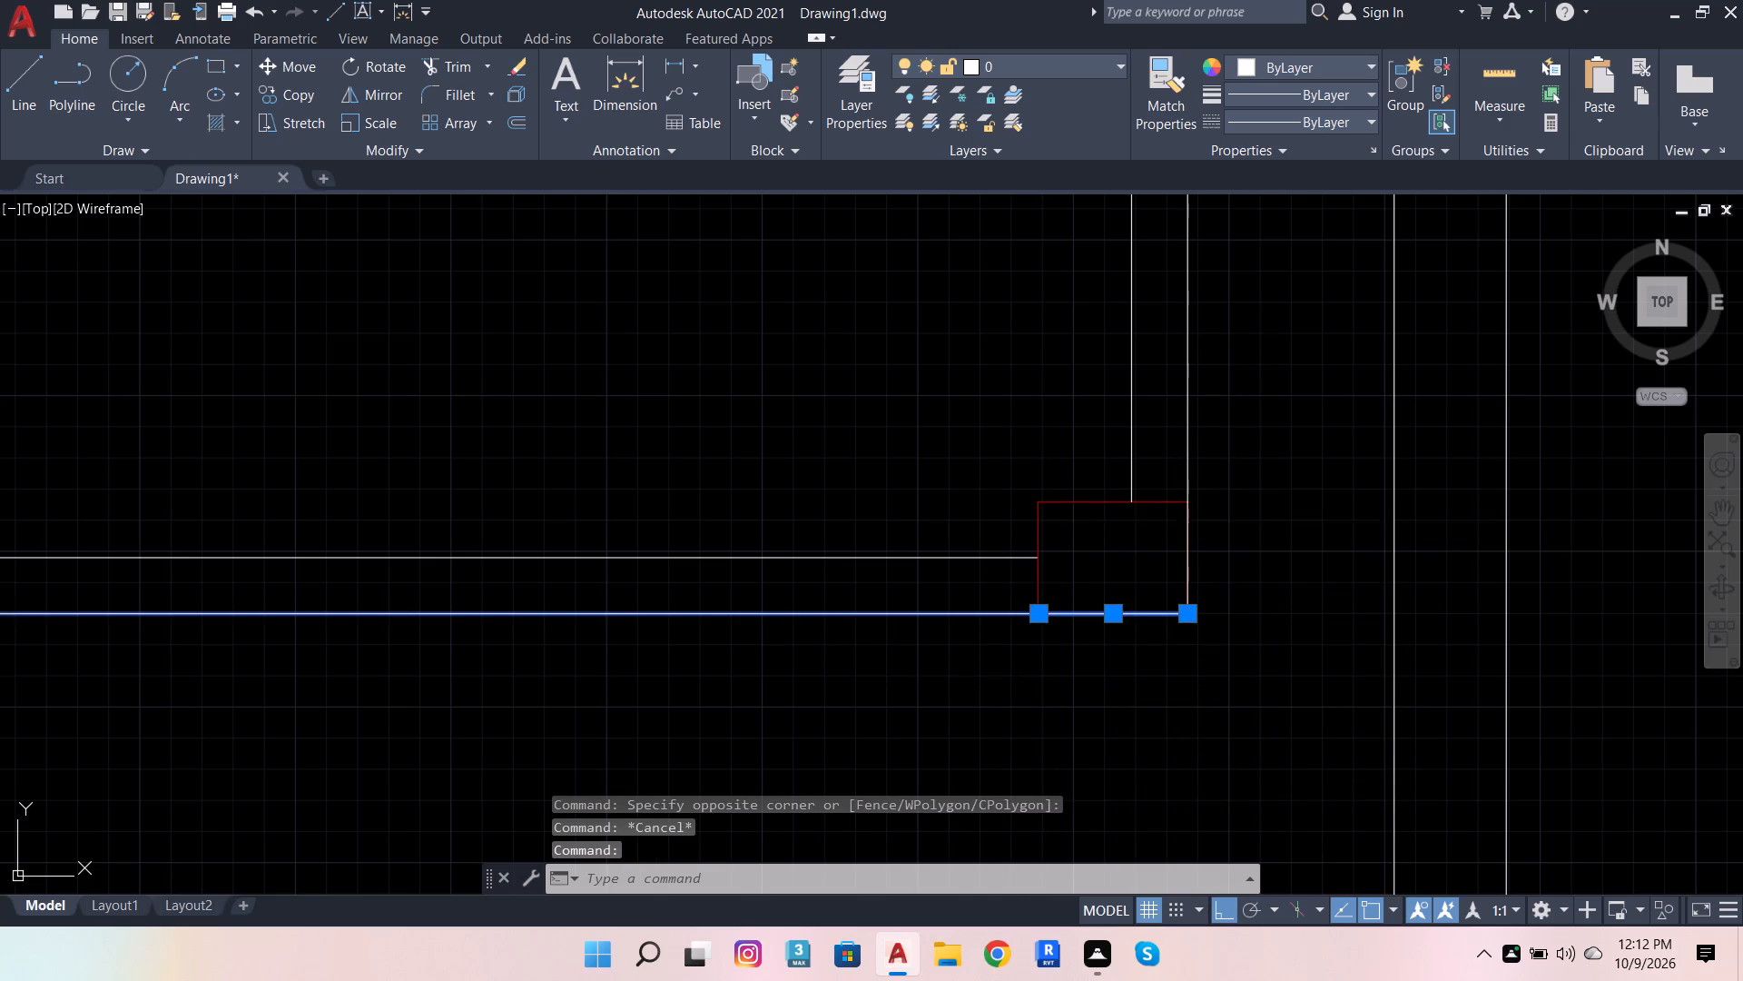
Join the new vertical line beside the lower-right column with the right wall's outer line.
click(1194, 565)
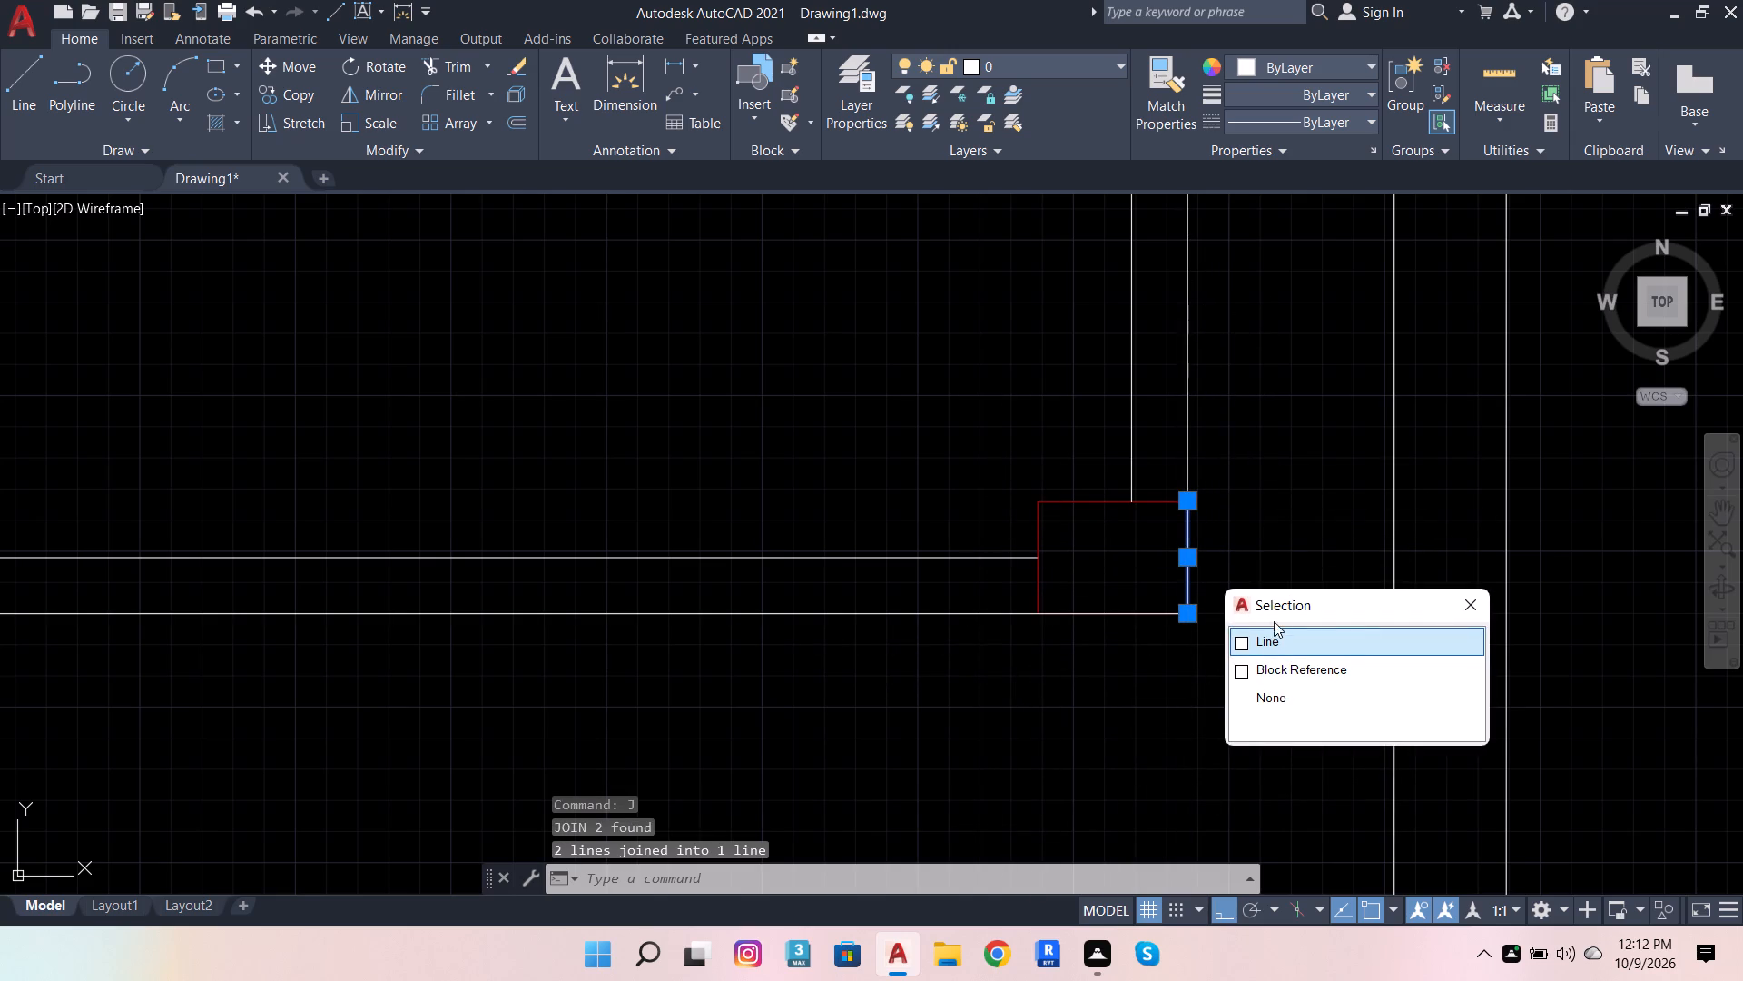
click(1284, 641)
click(1186, 446)
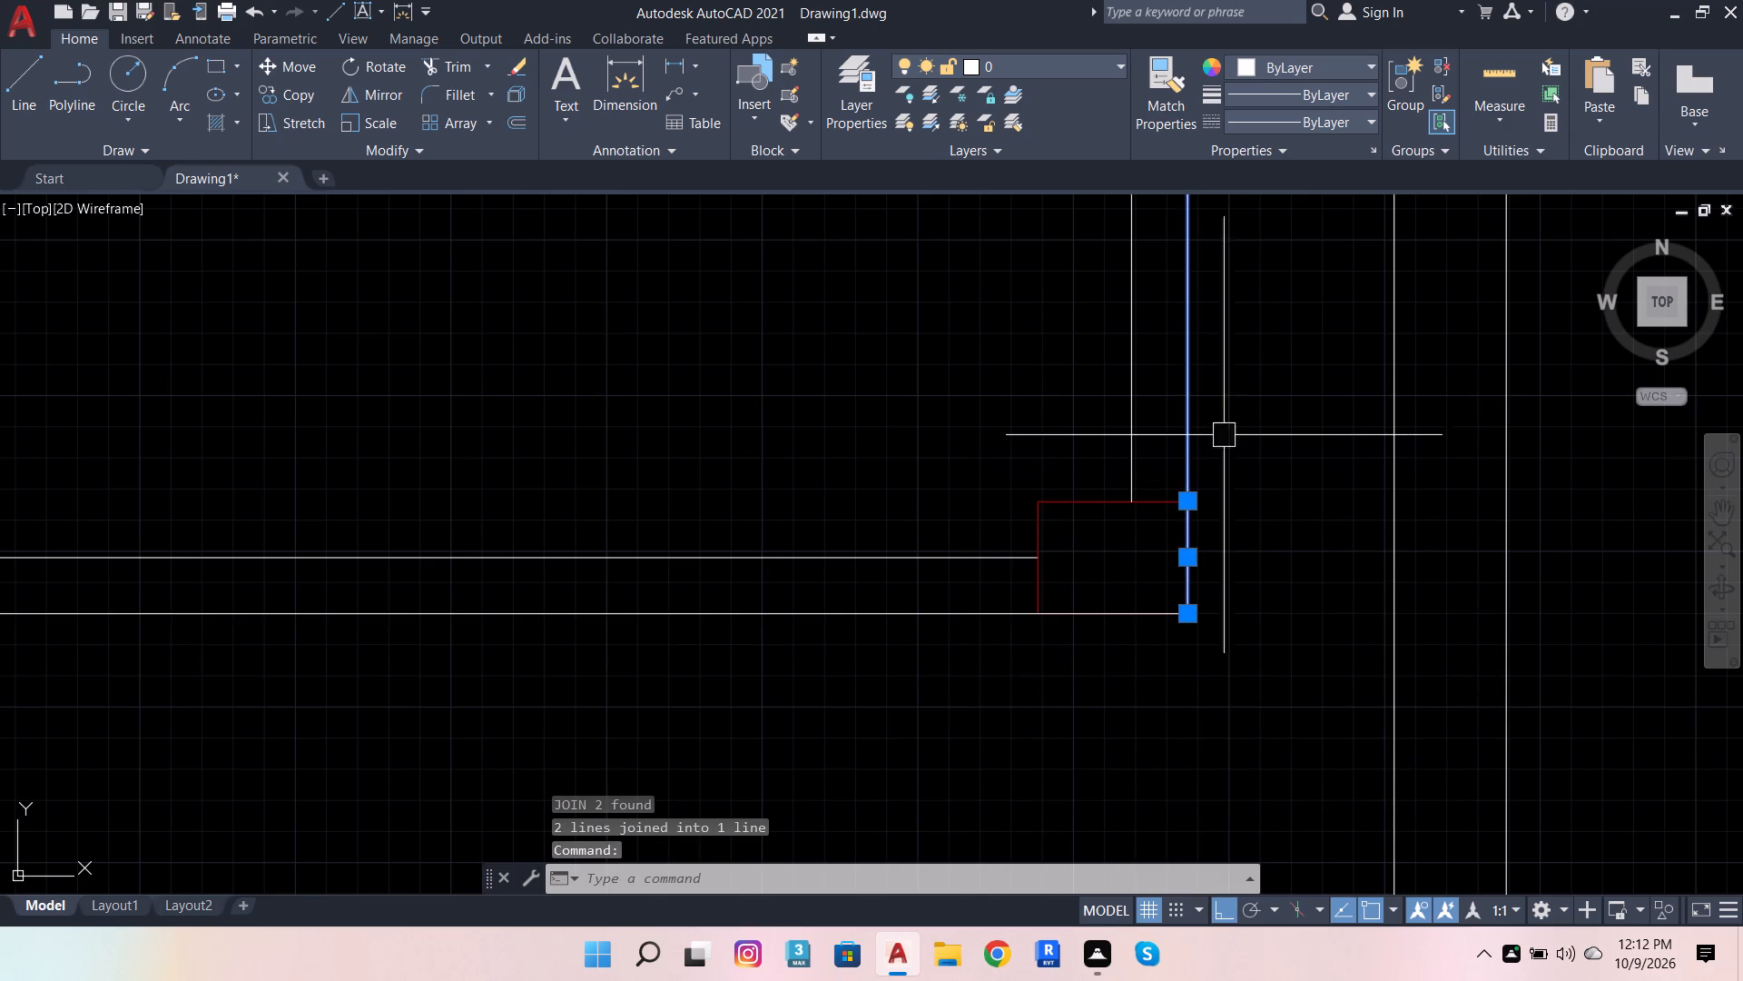
key(j)
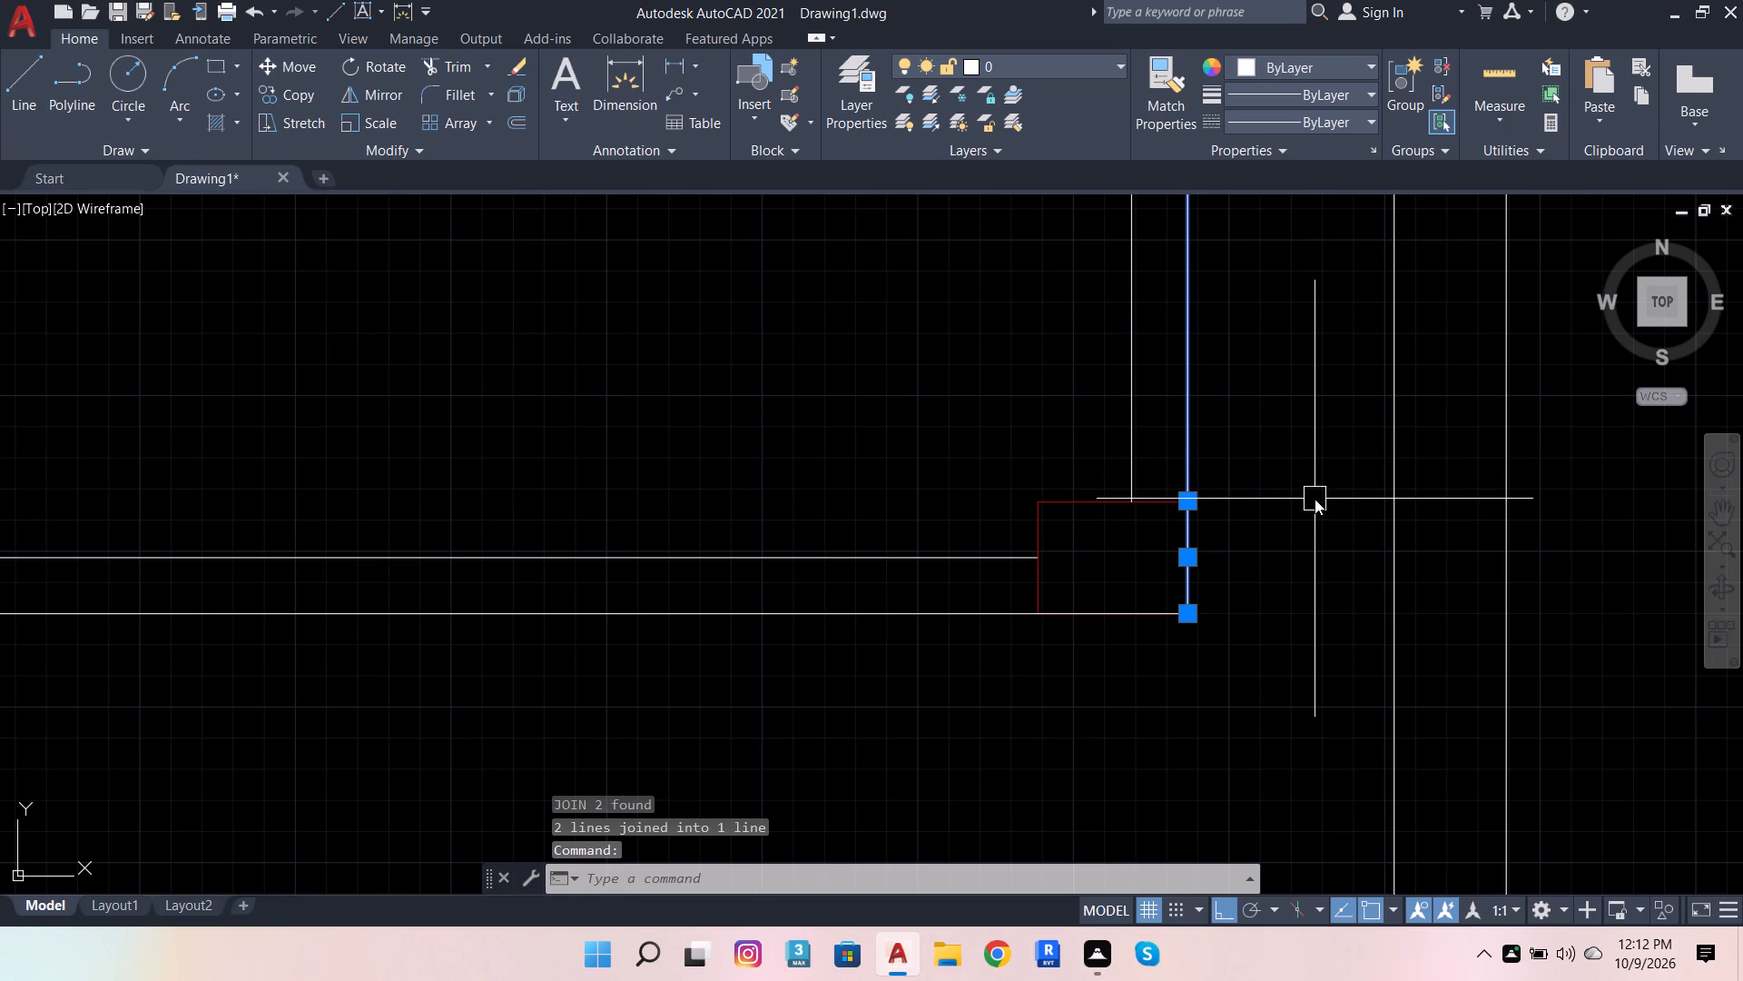
key(Return)
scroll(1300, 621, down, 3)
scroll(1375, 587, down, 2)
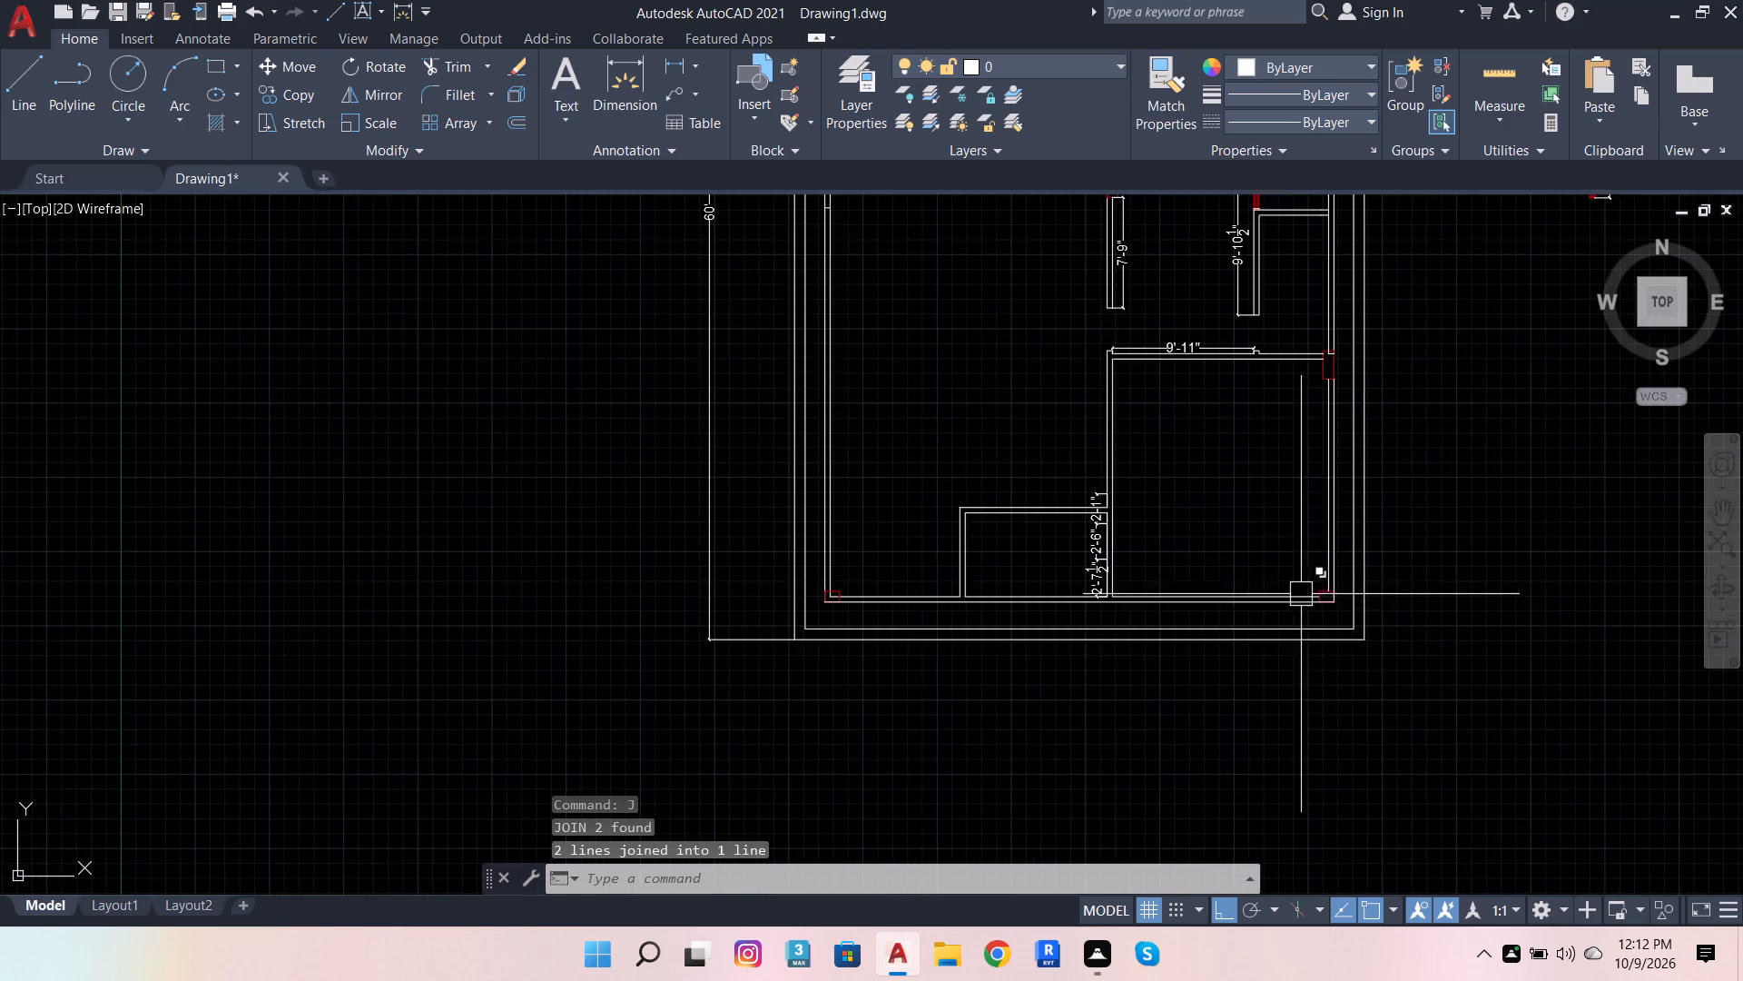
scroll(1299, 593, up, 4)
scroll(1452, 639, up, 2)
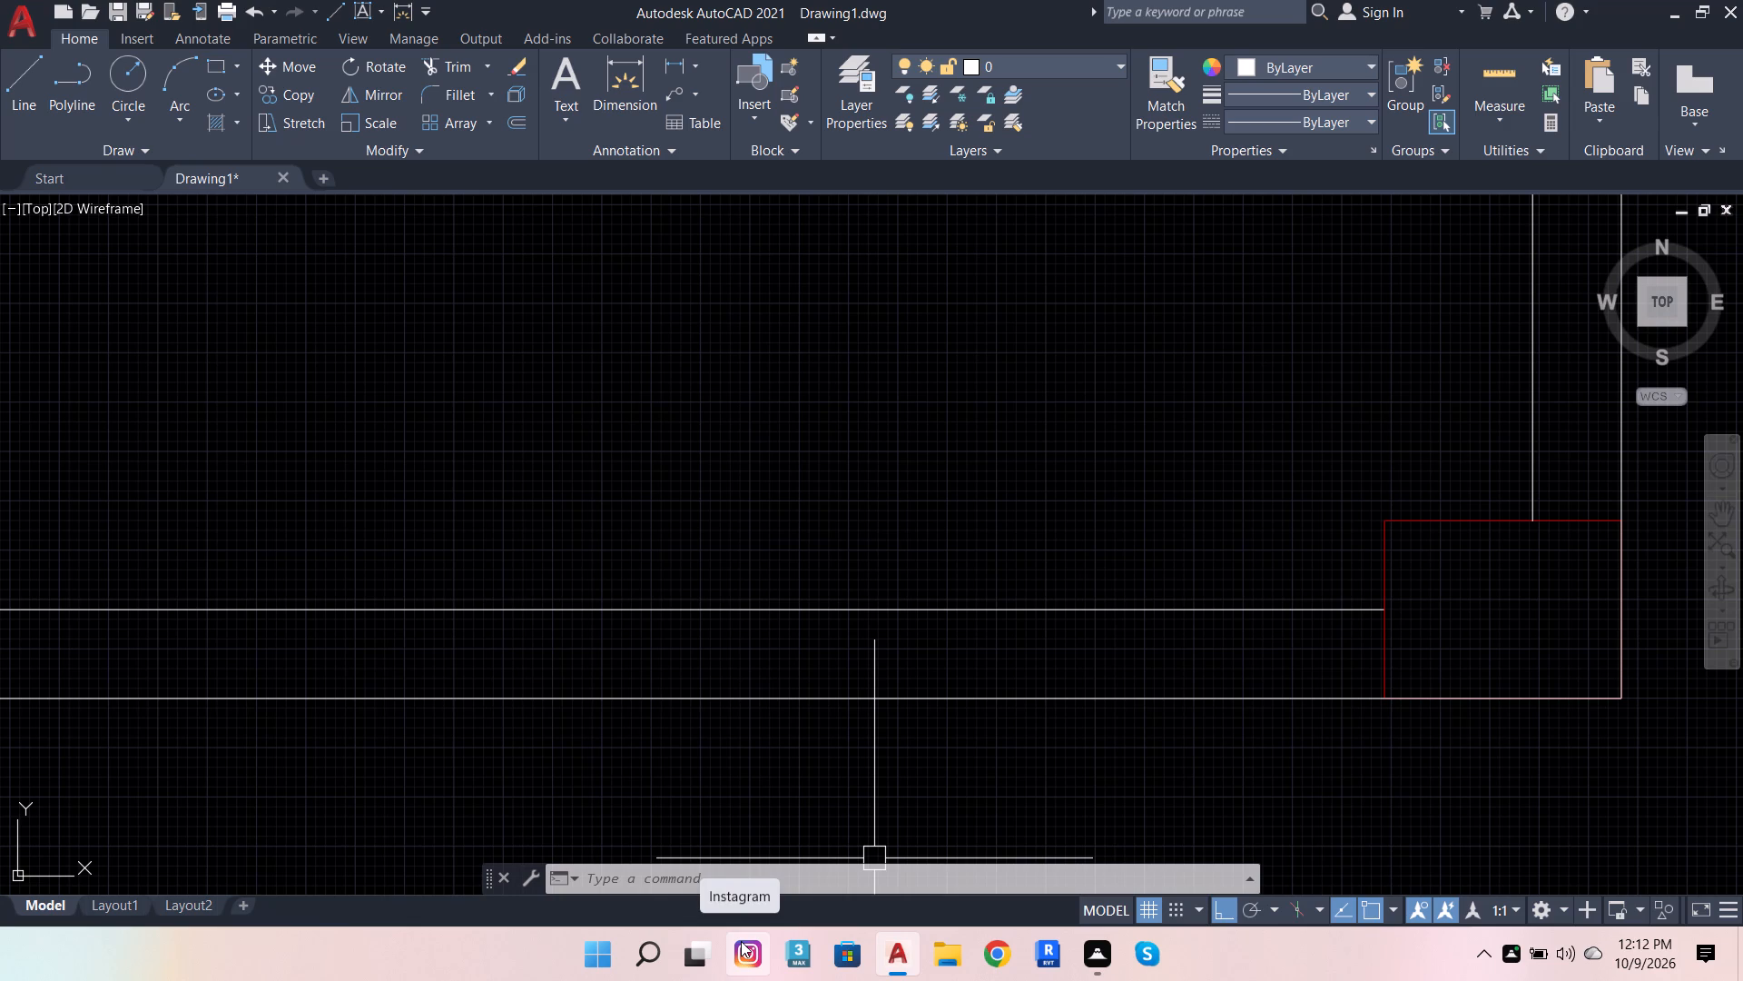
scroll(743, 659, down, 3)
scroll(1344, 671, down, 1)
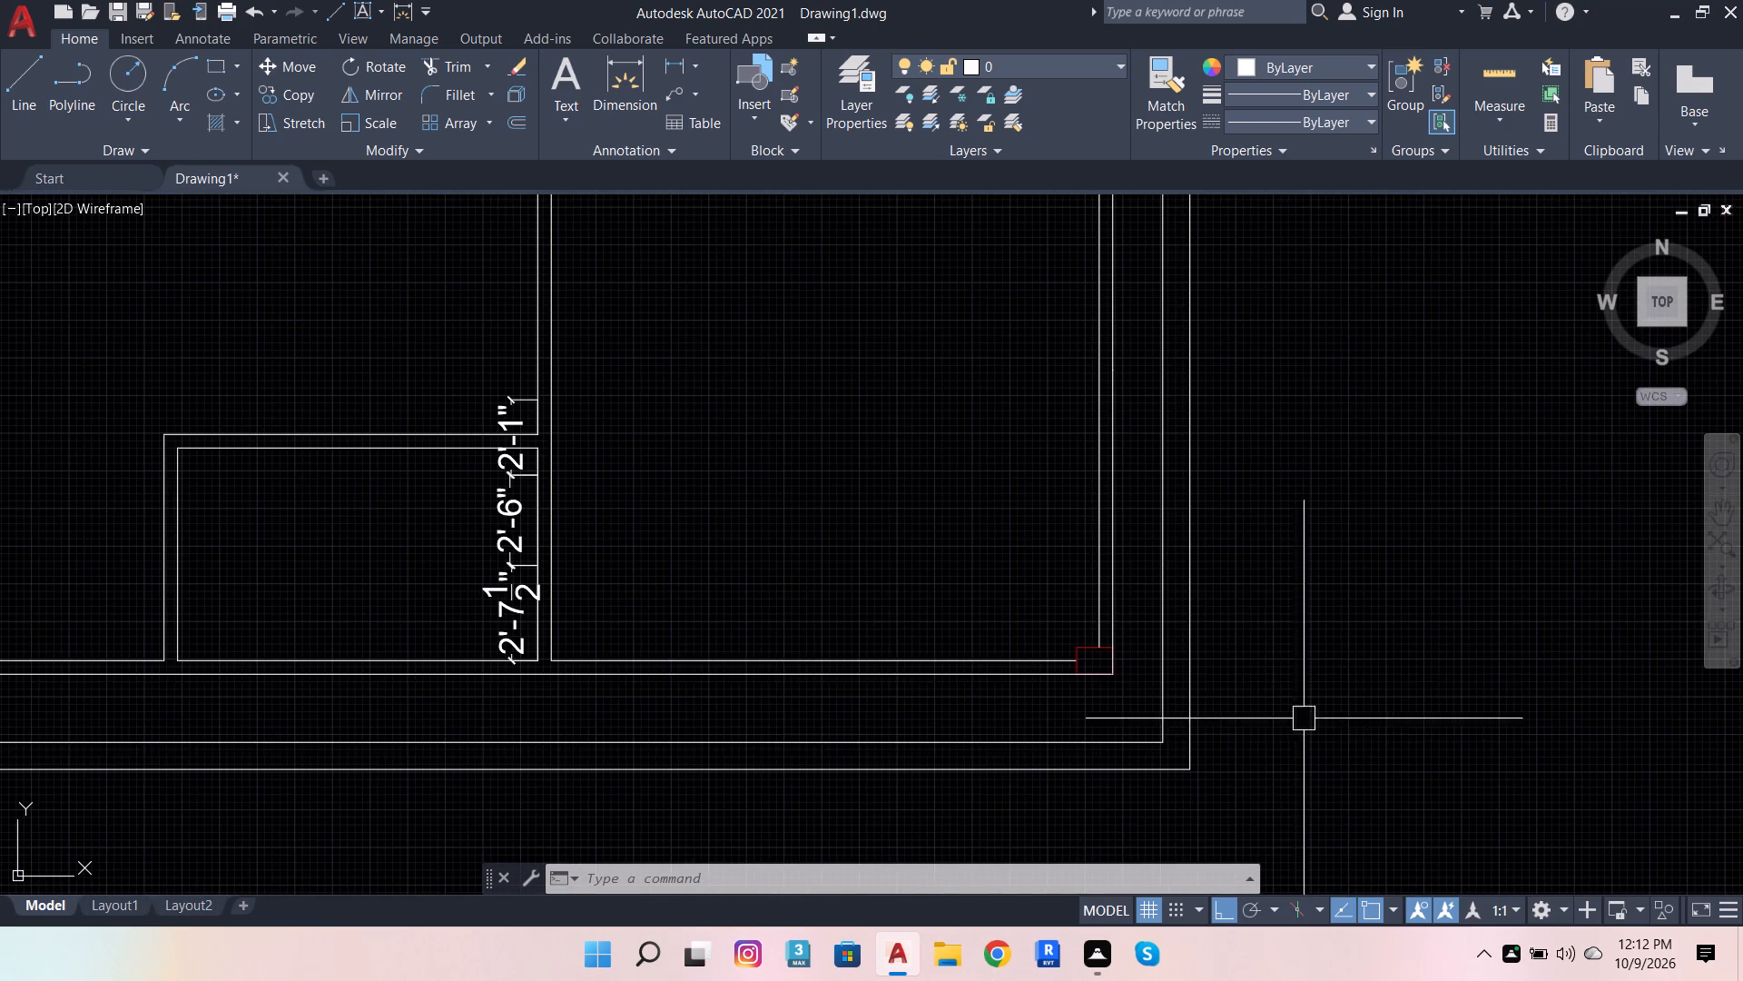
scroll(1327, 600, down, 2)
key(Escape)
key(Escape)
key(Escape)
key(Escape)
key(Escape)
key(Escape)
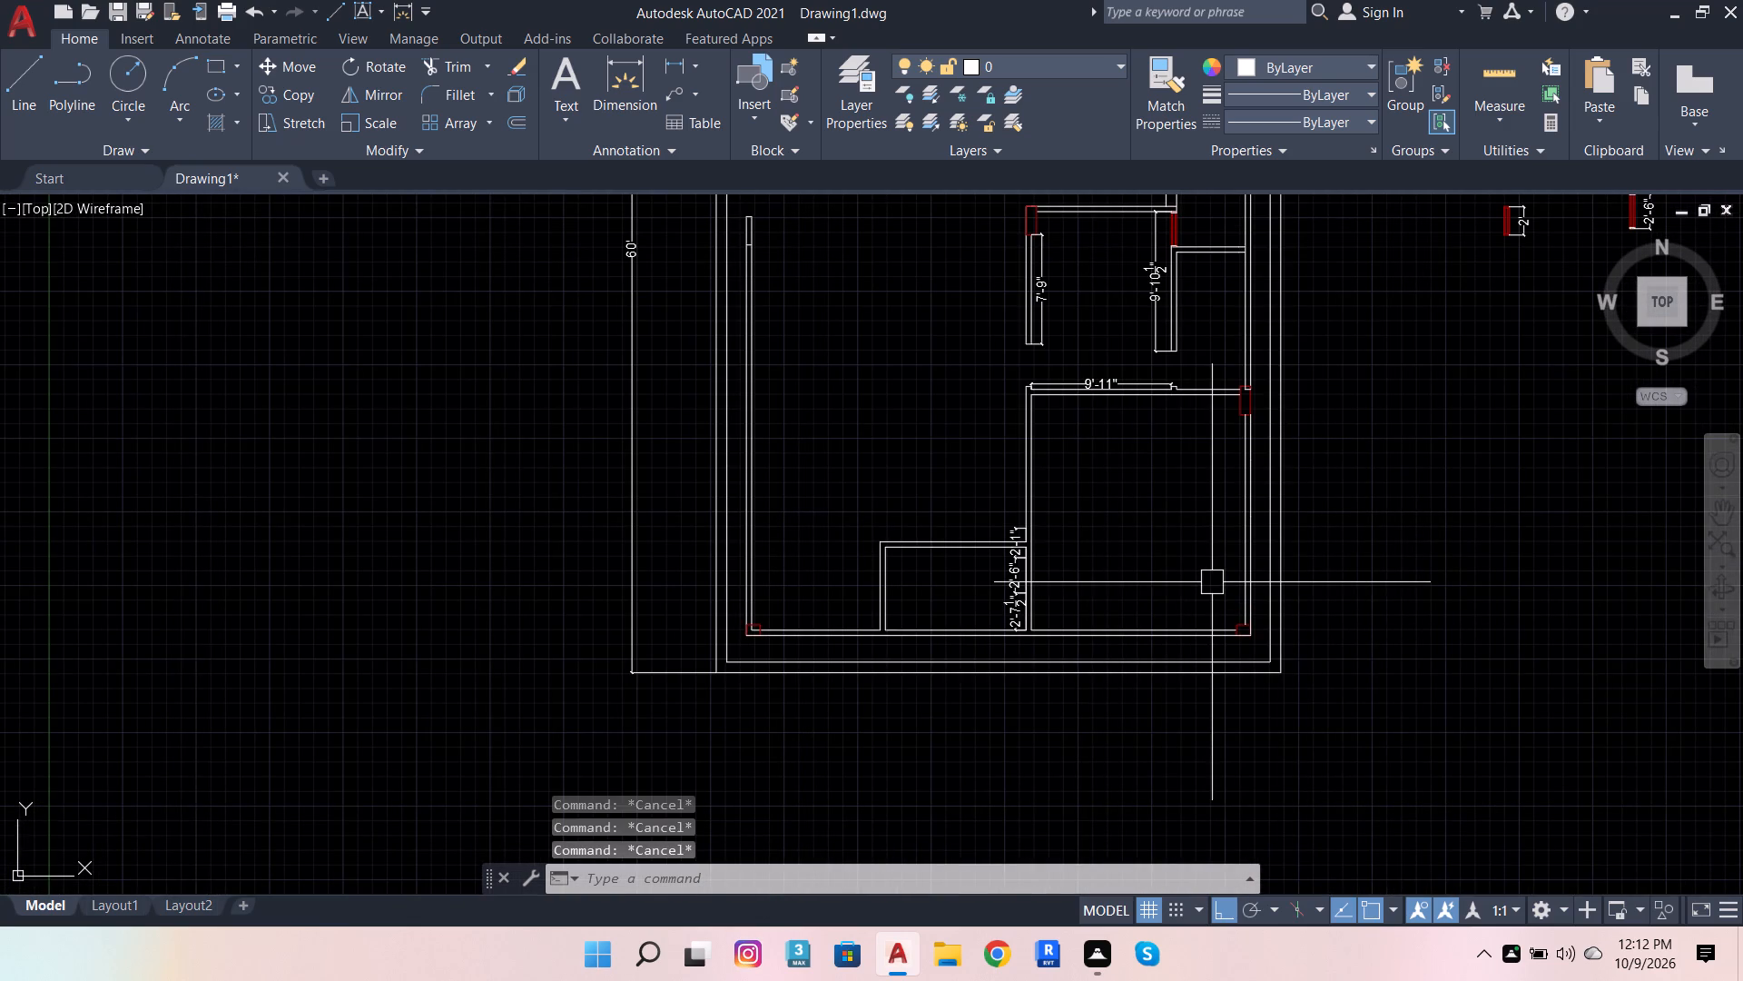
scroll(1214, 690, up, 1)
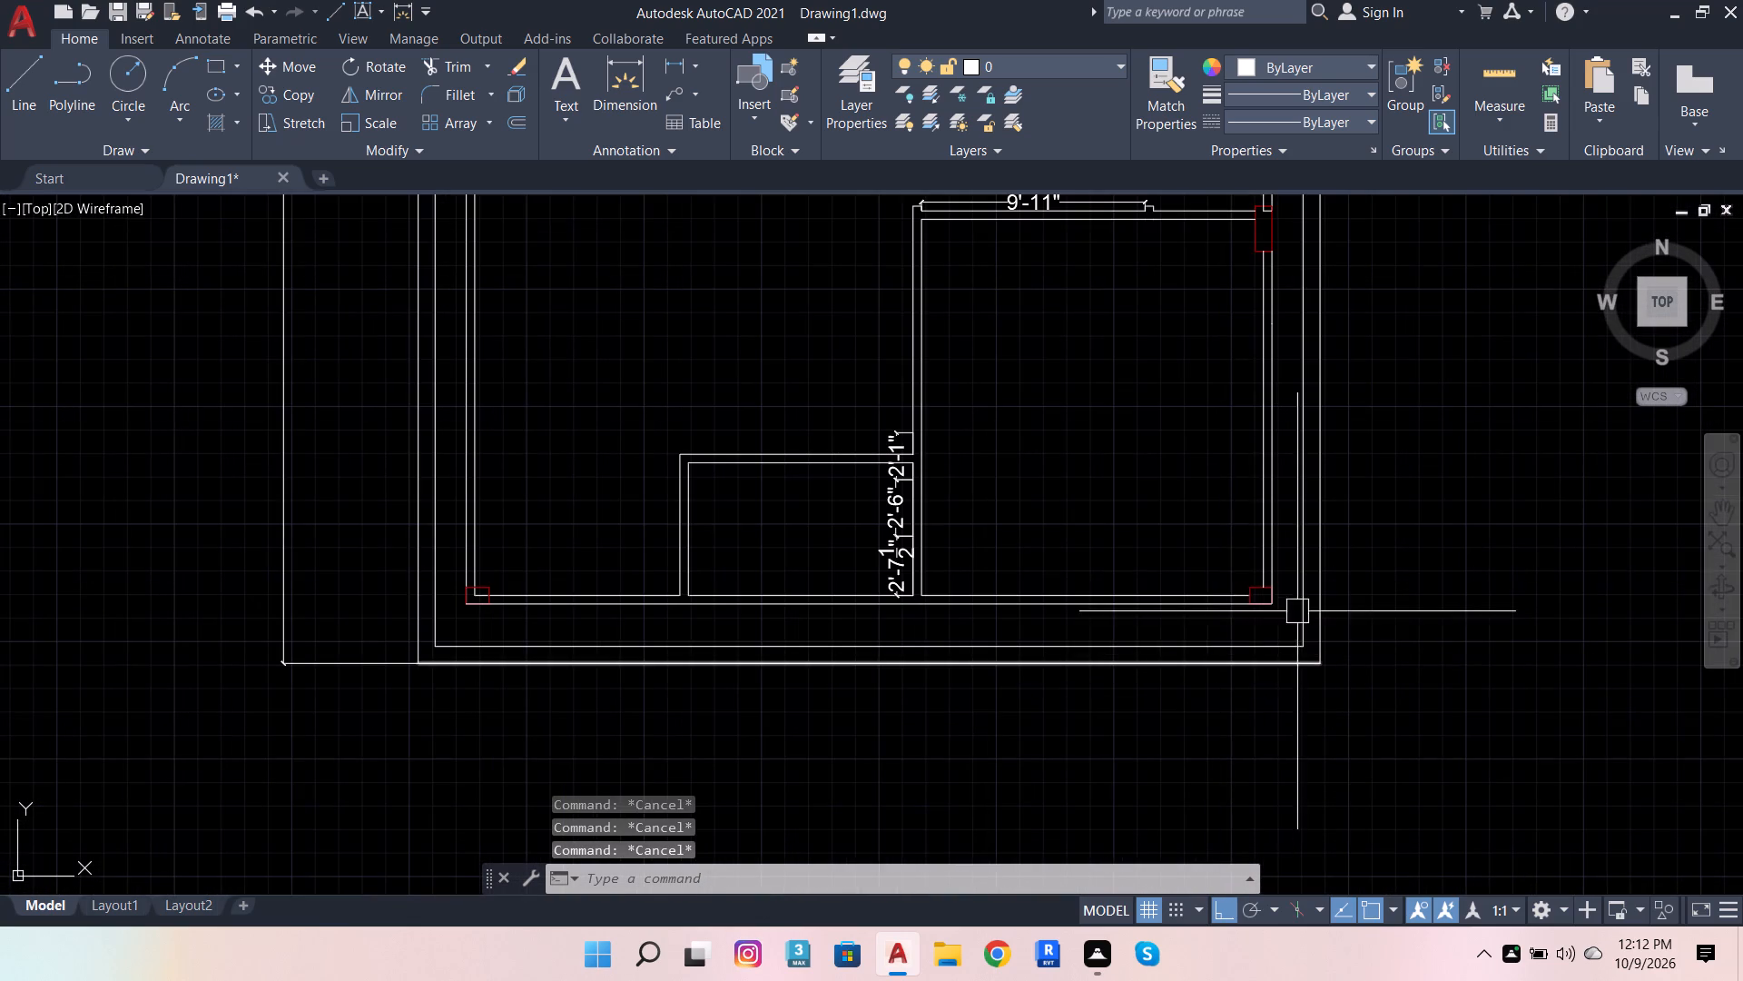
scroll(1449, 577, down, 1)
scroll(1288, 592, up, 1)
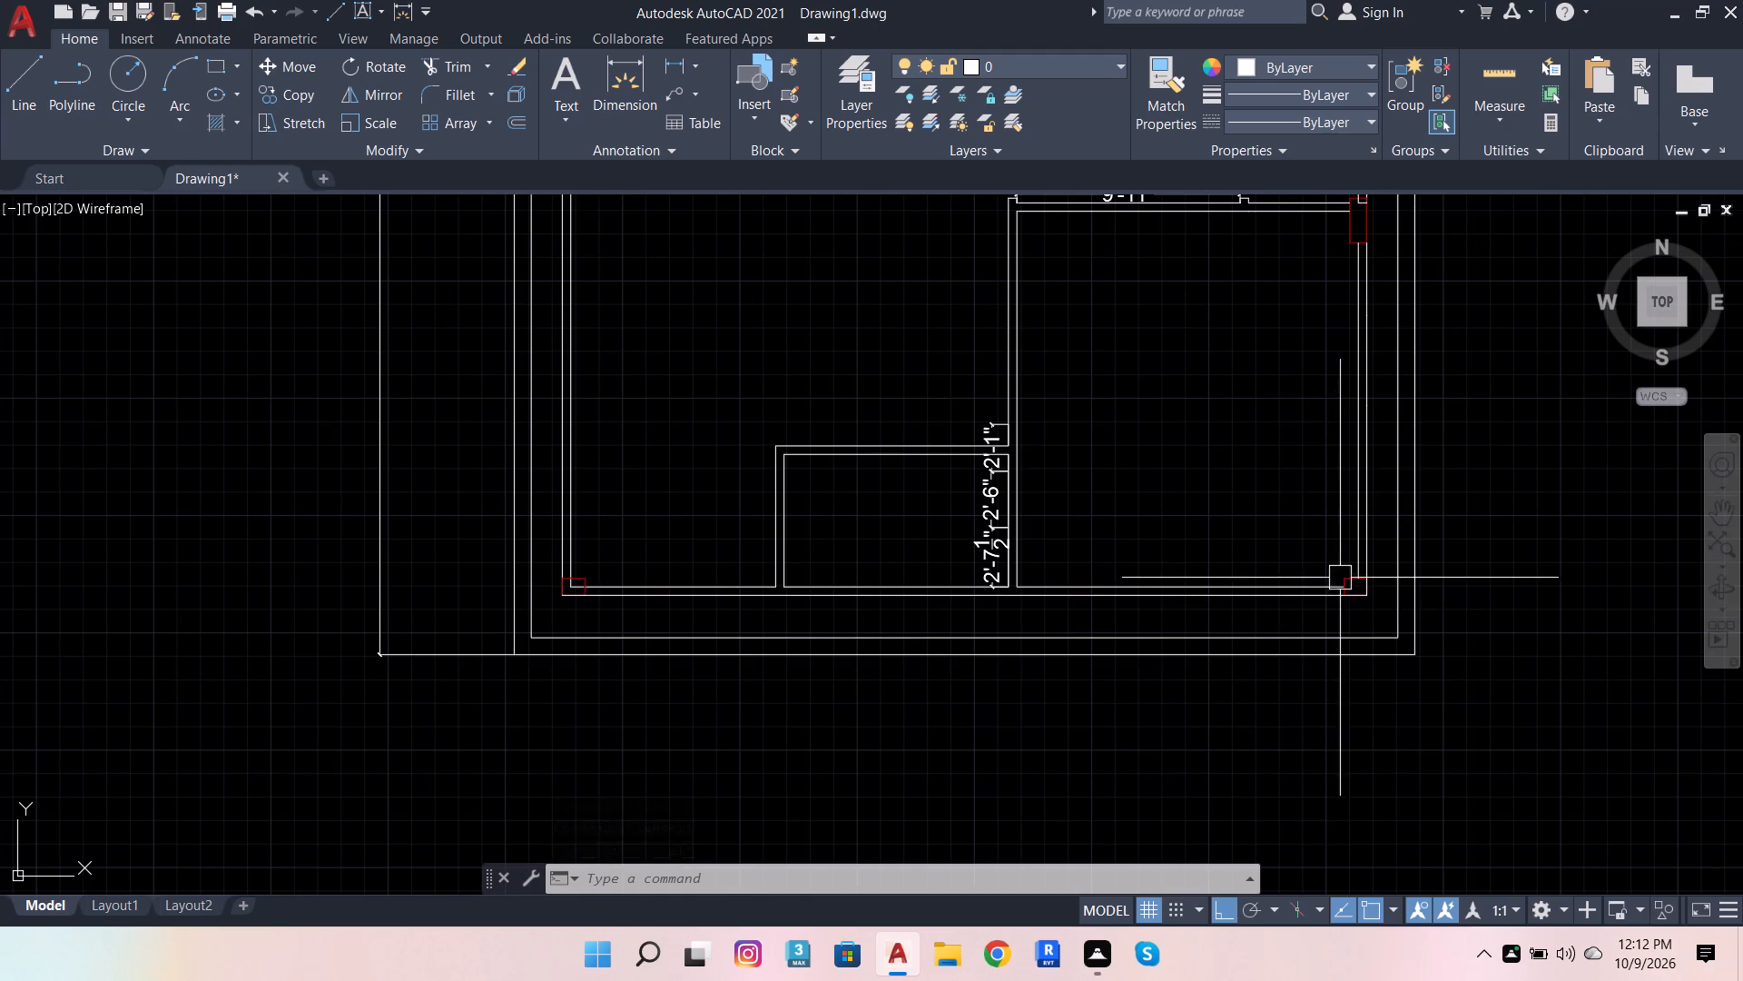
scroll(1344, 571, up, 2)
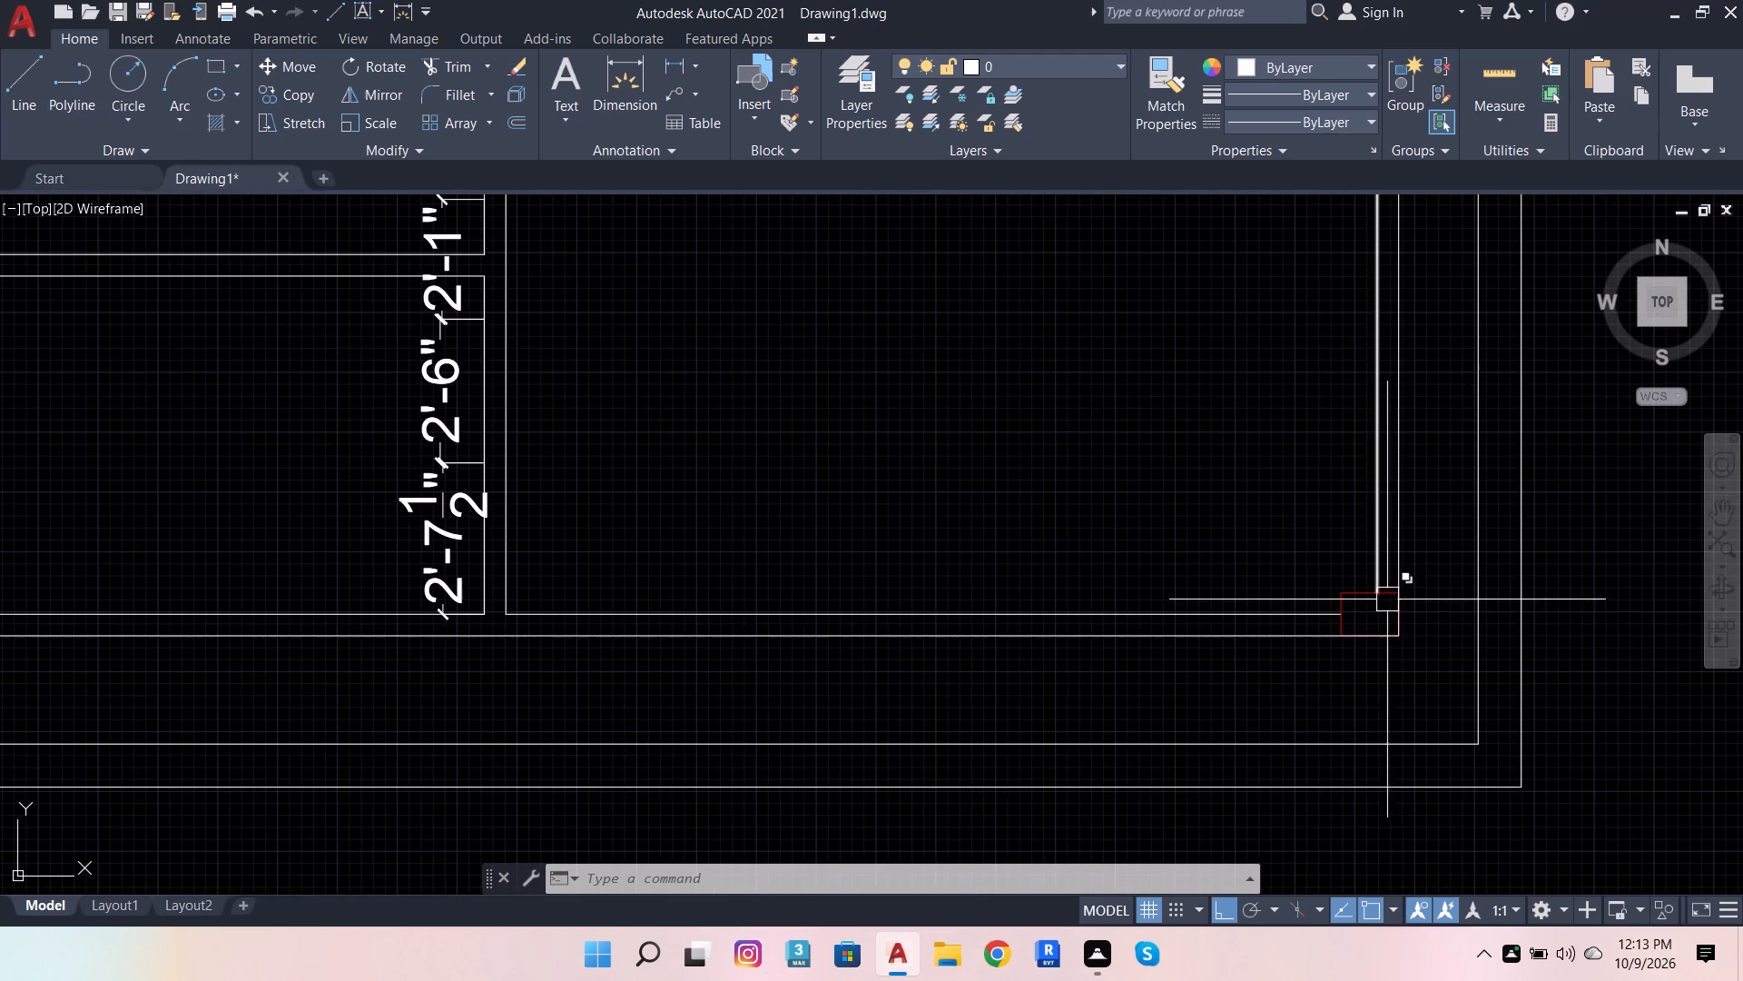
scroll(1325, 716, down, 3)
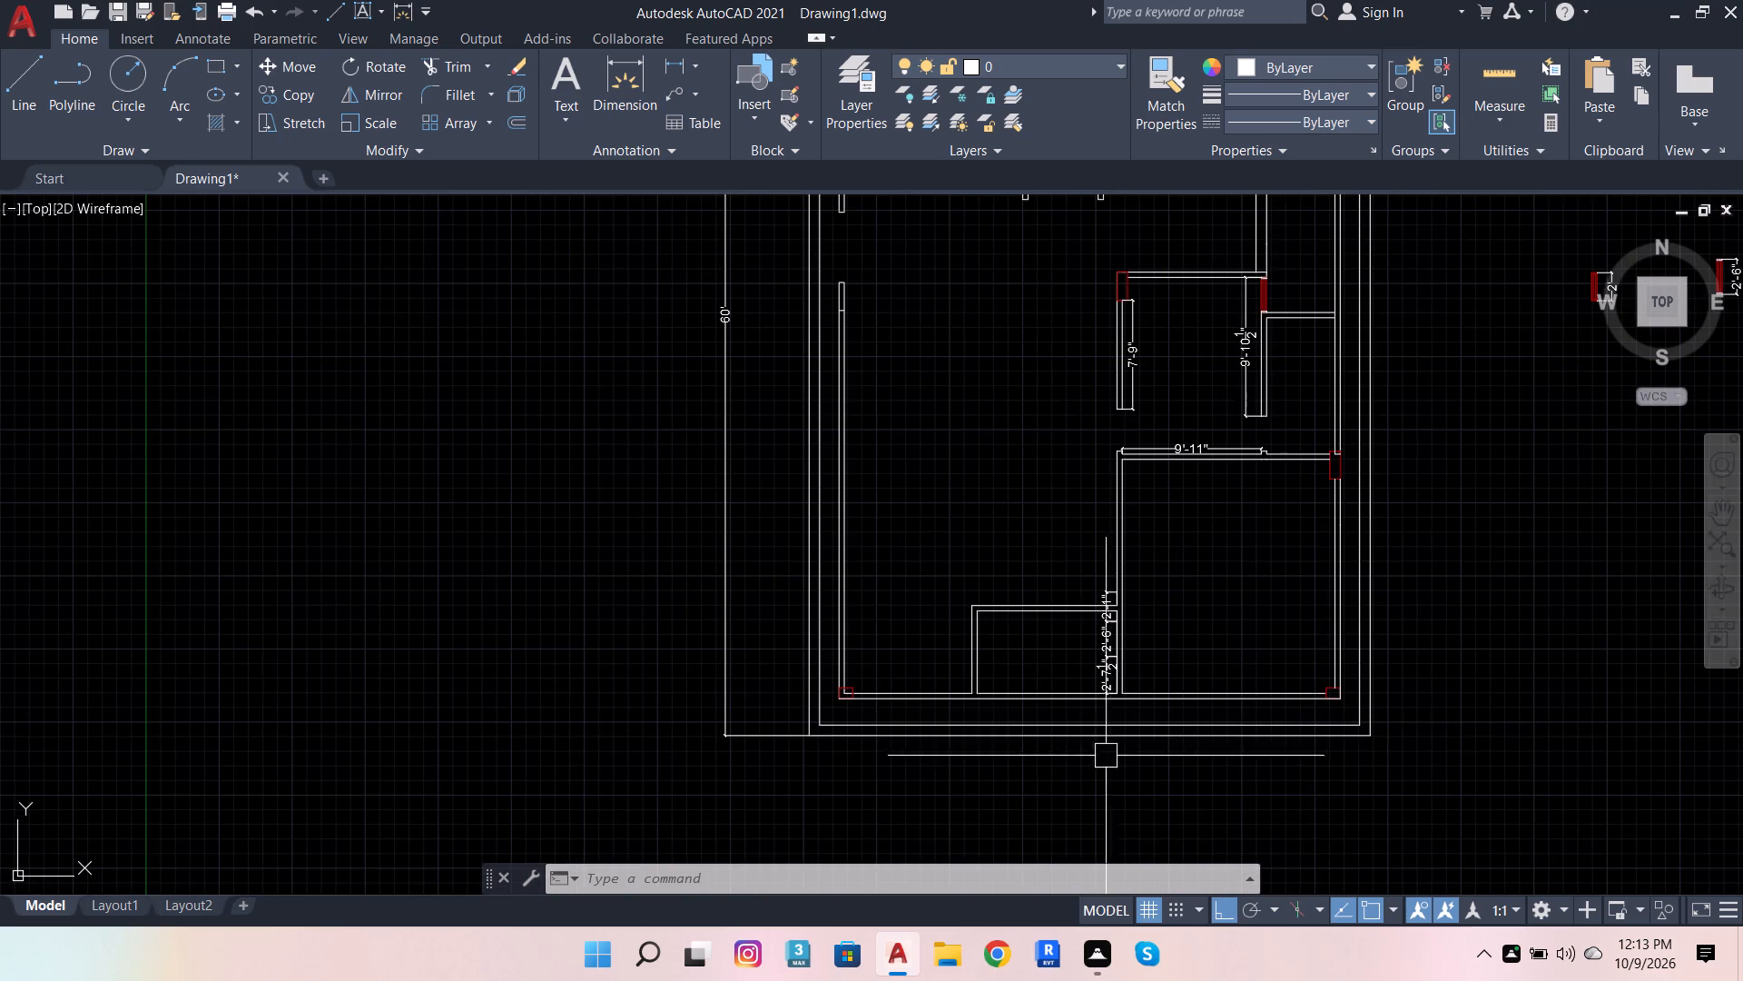
Place a 6'-7" horizontal dimension below the bottom wall, measured leftward from the small lower room's inner right corner.
scroll(1094, 735, up, 1)
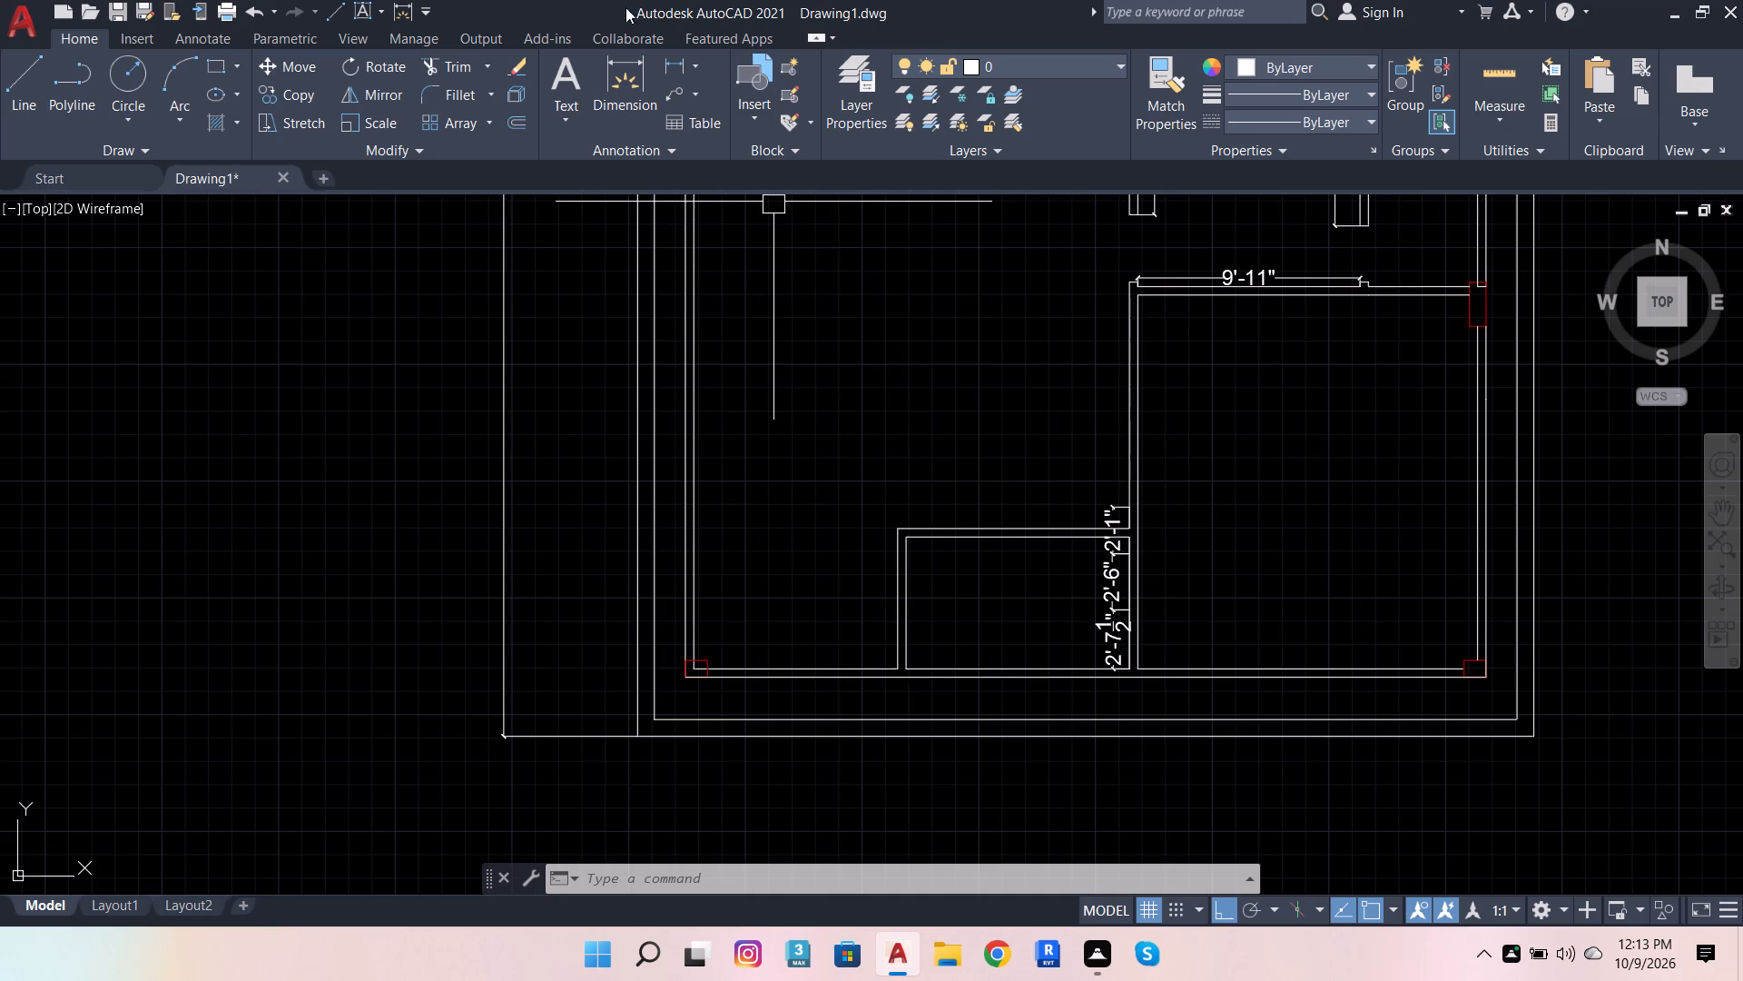
click(611, 82)
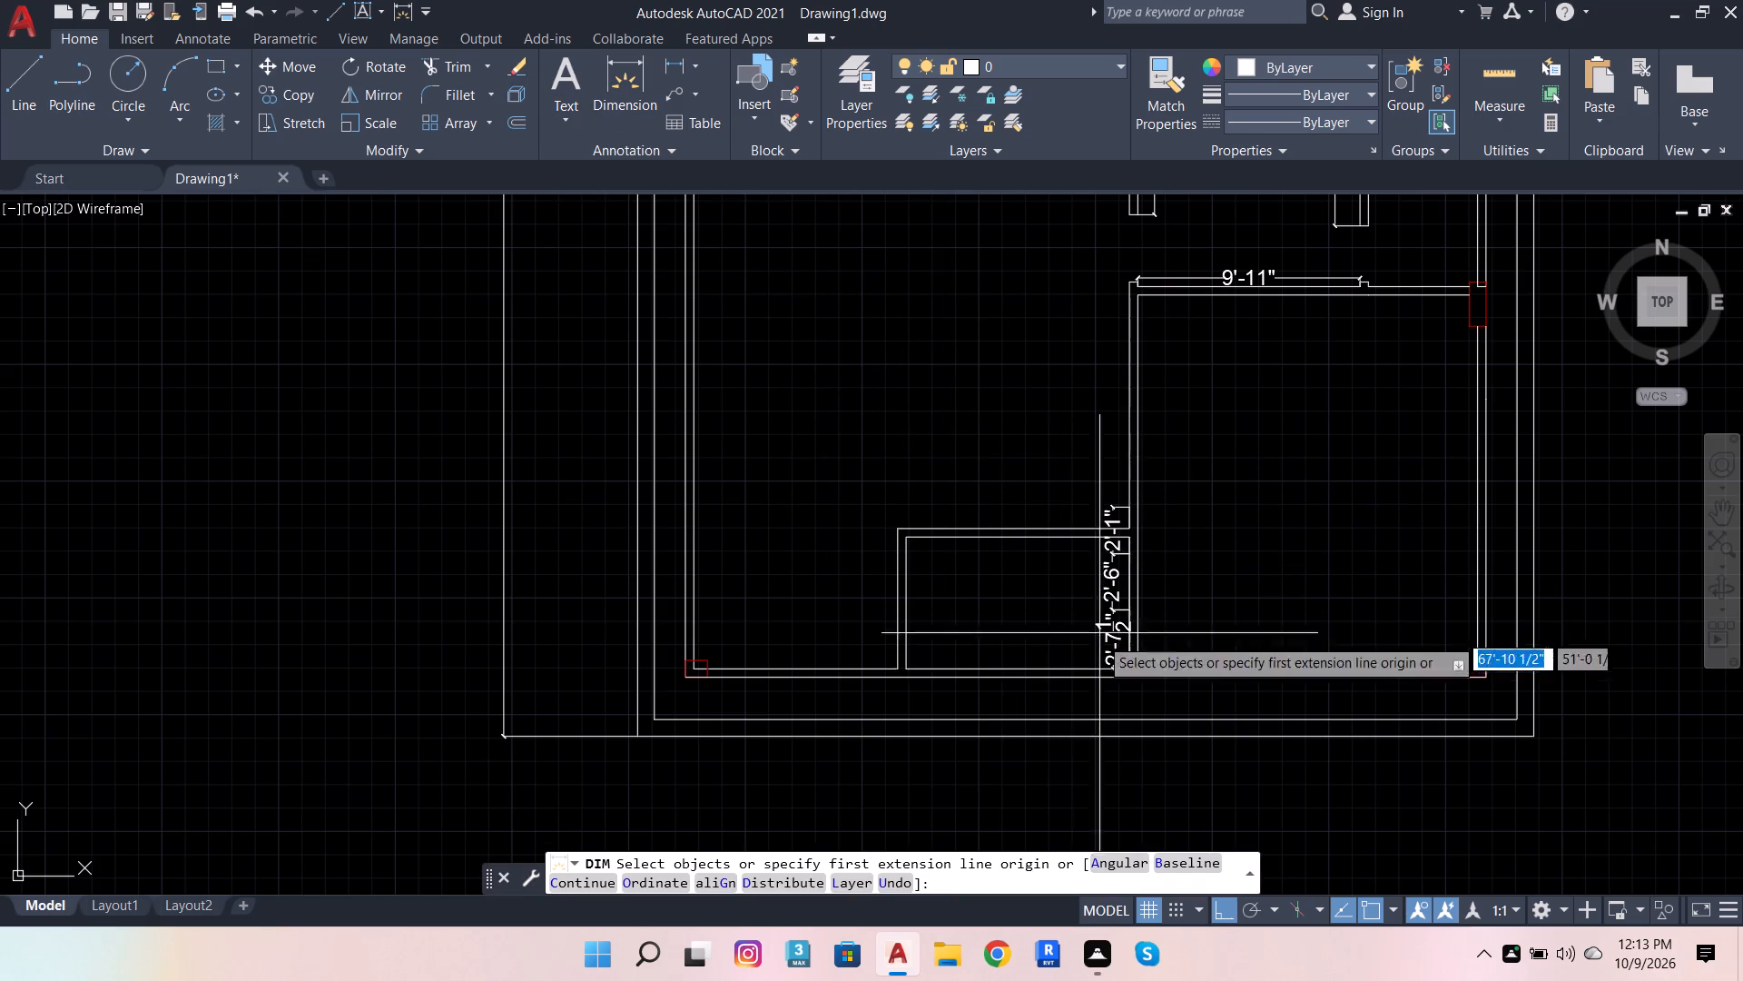
scroll(1123, 661, up, 2)
click(1133, 679)
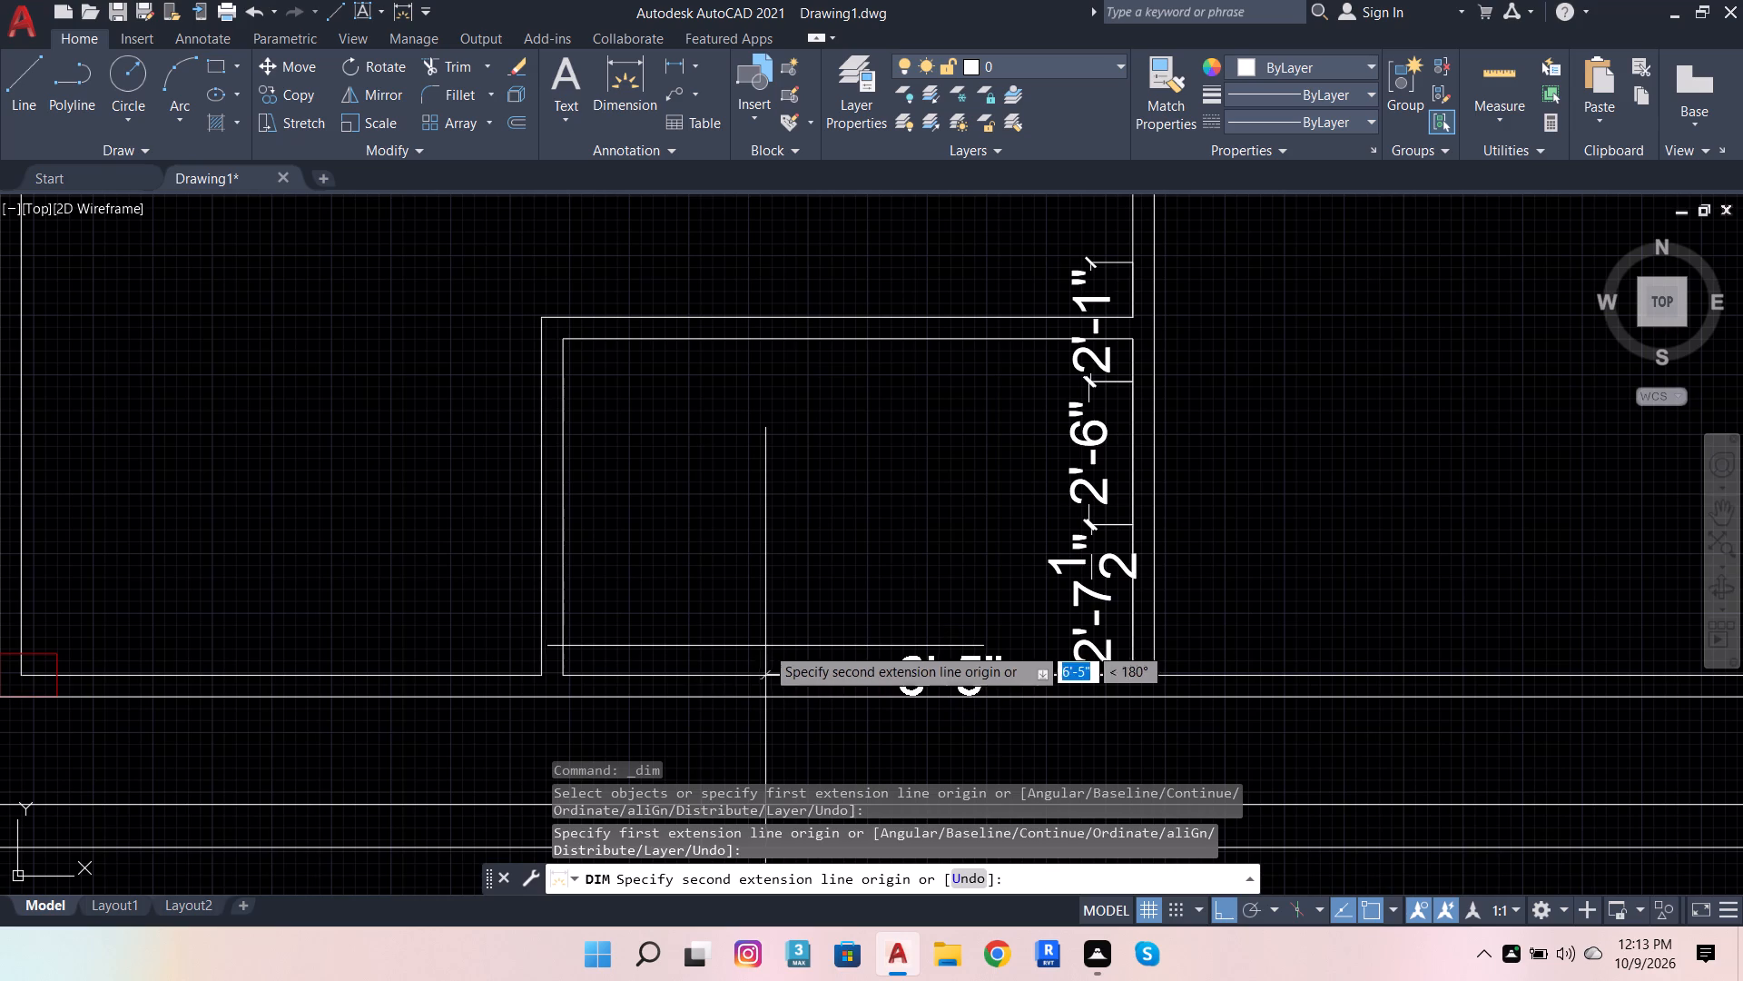
text(6')
key(7)
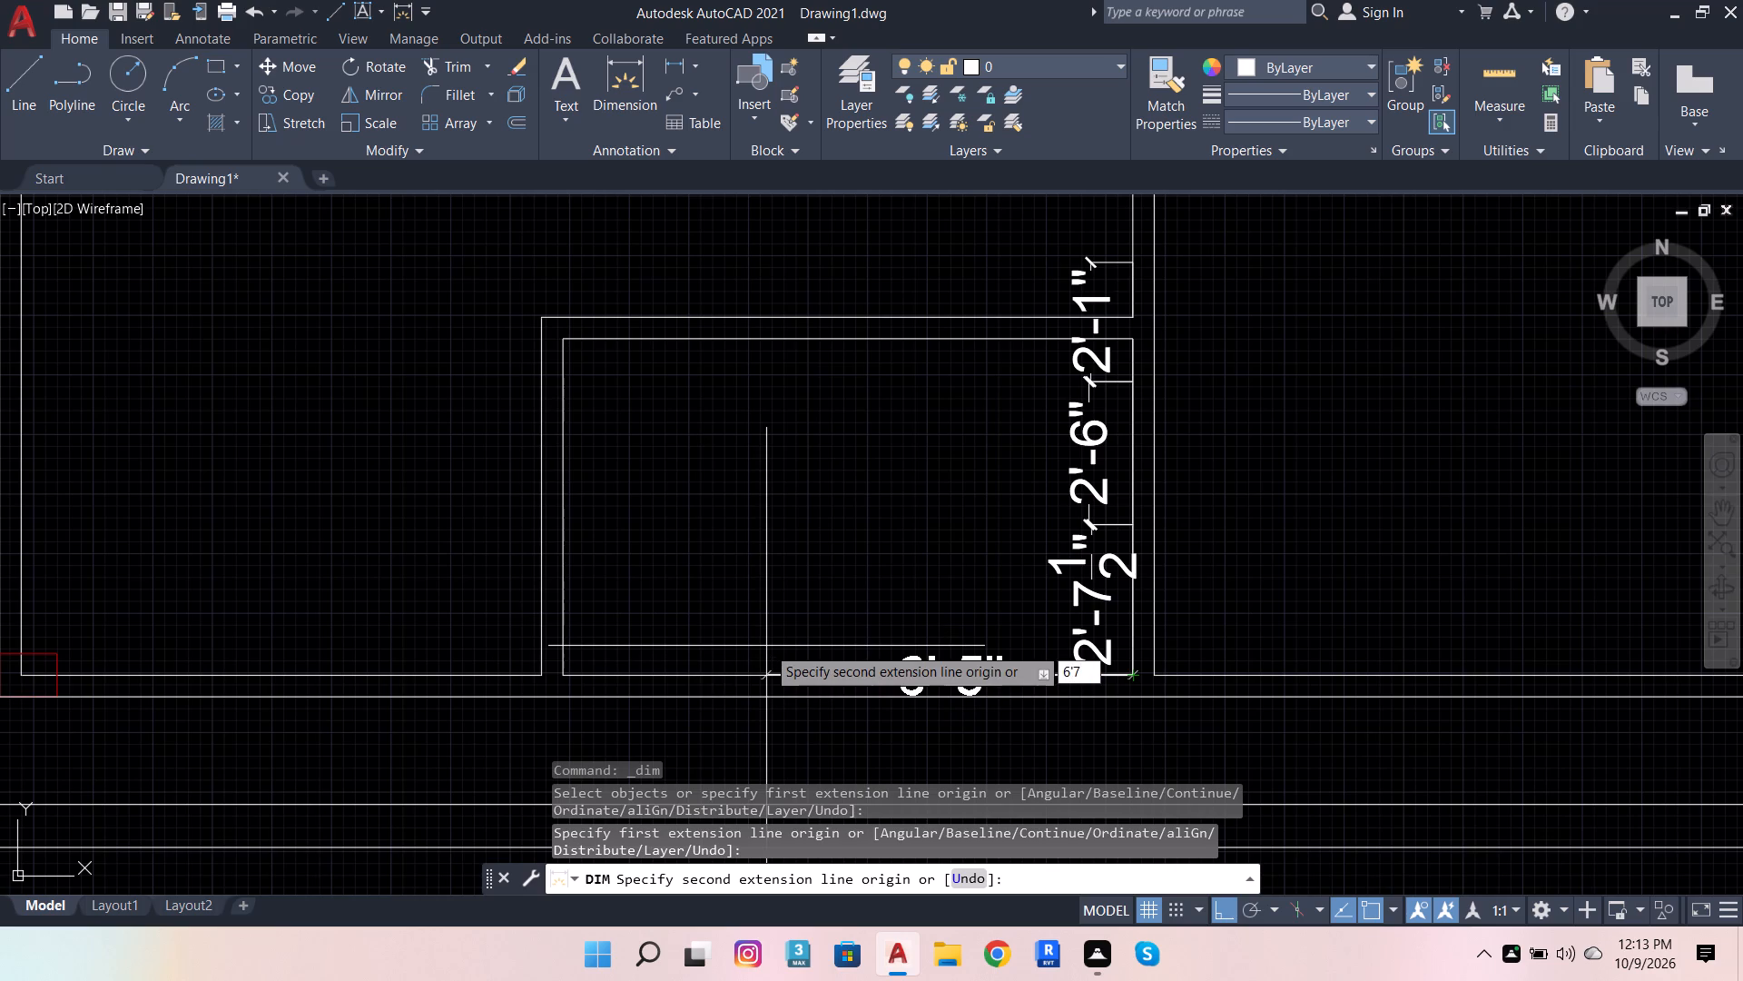
key(Return)
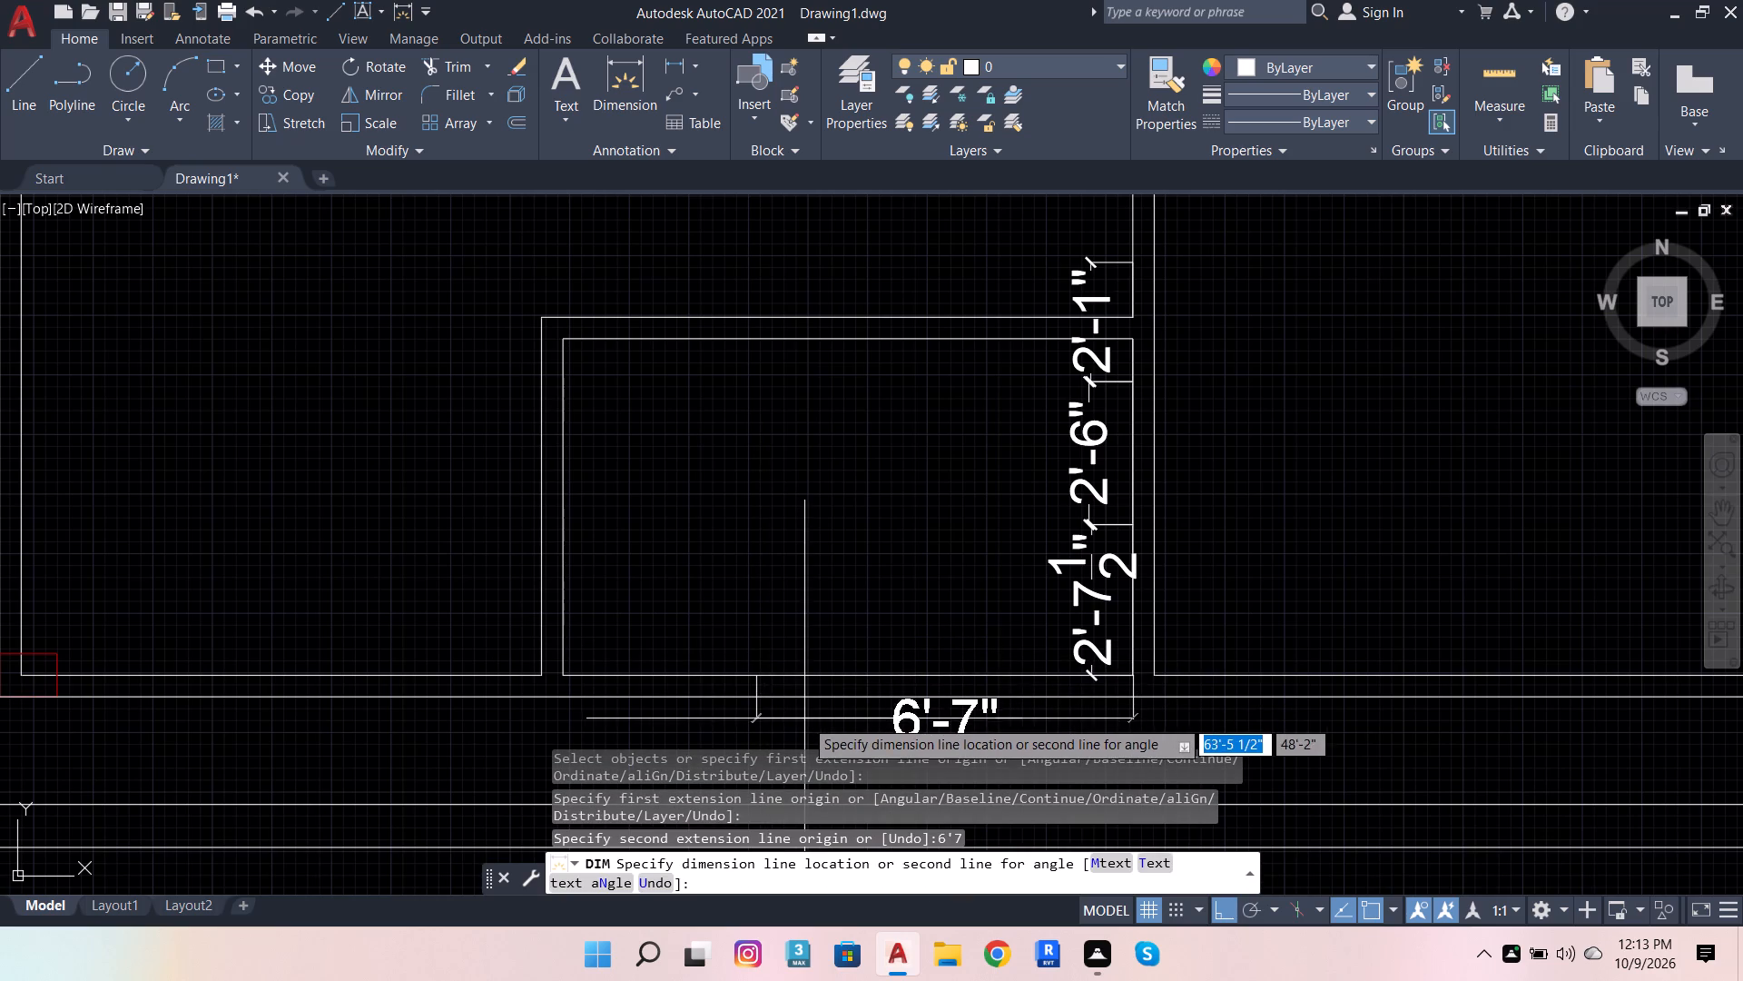
scroll(827, 650, down, 2)
scroll(807, 705, up, 2)
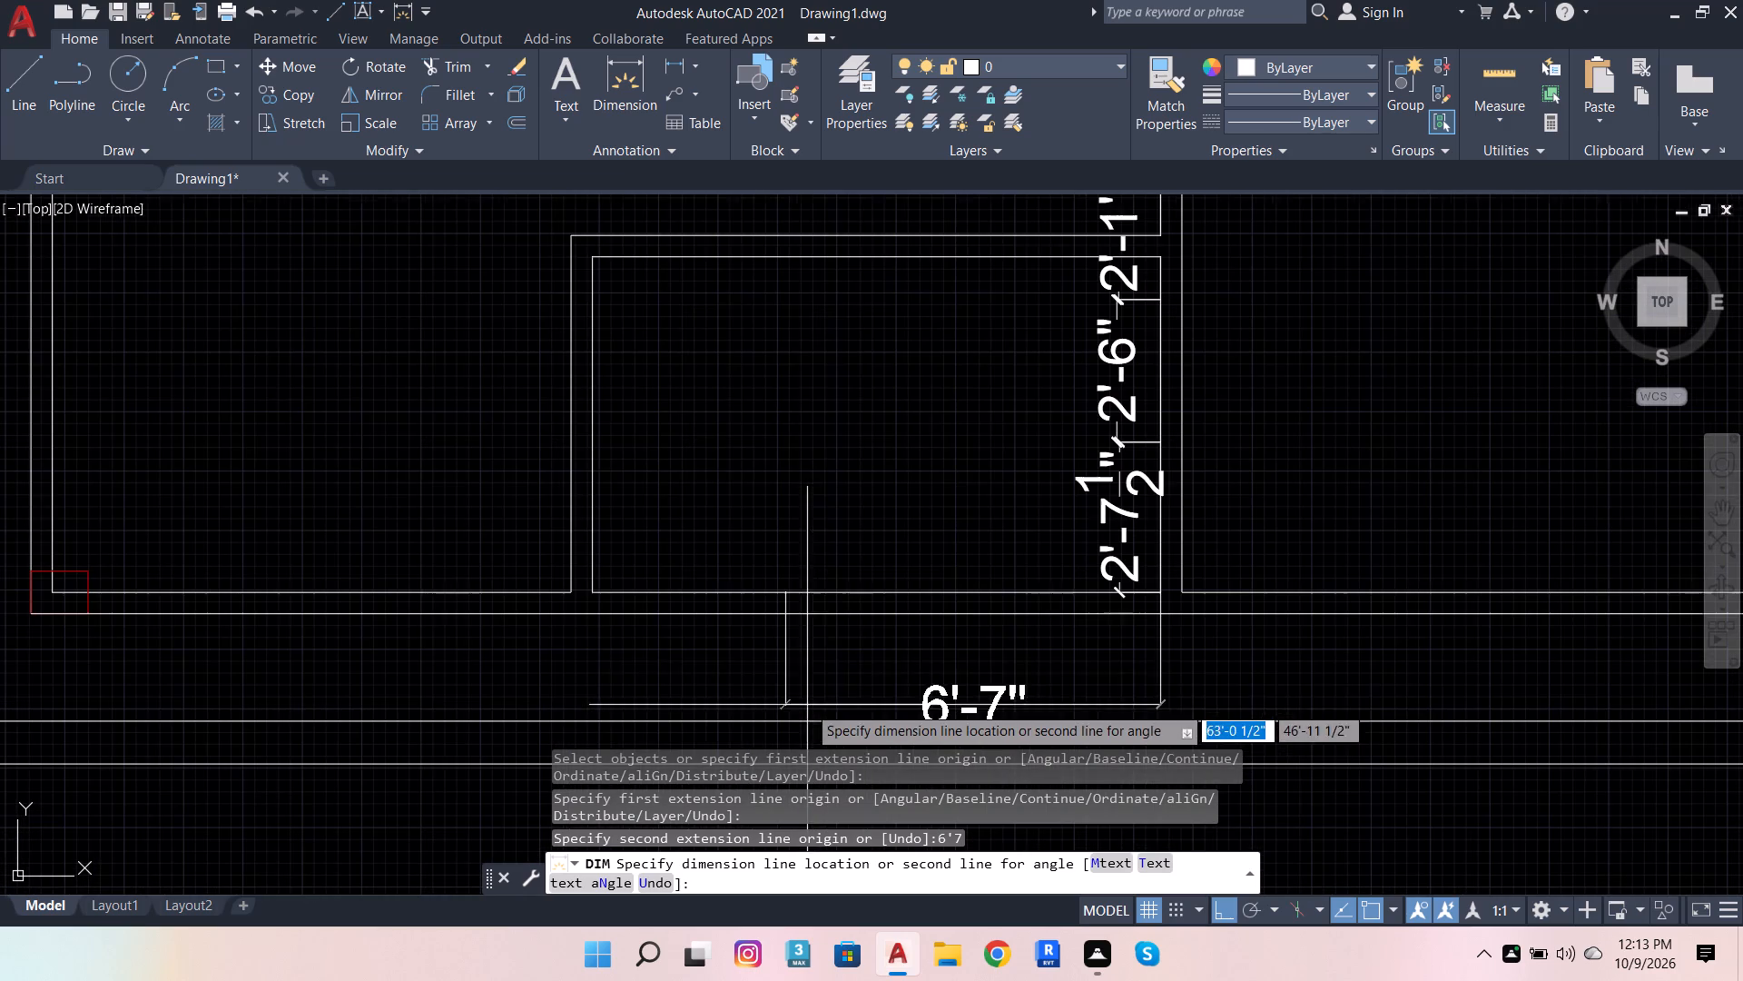
click(824, 668)
key(Escape)
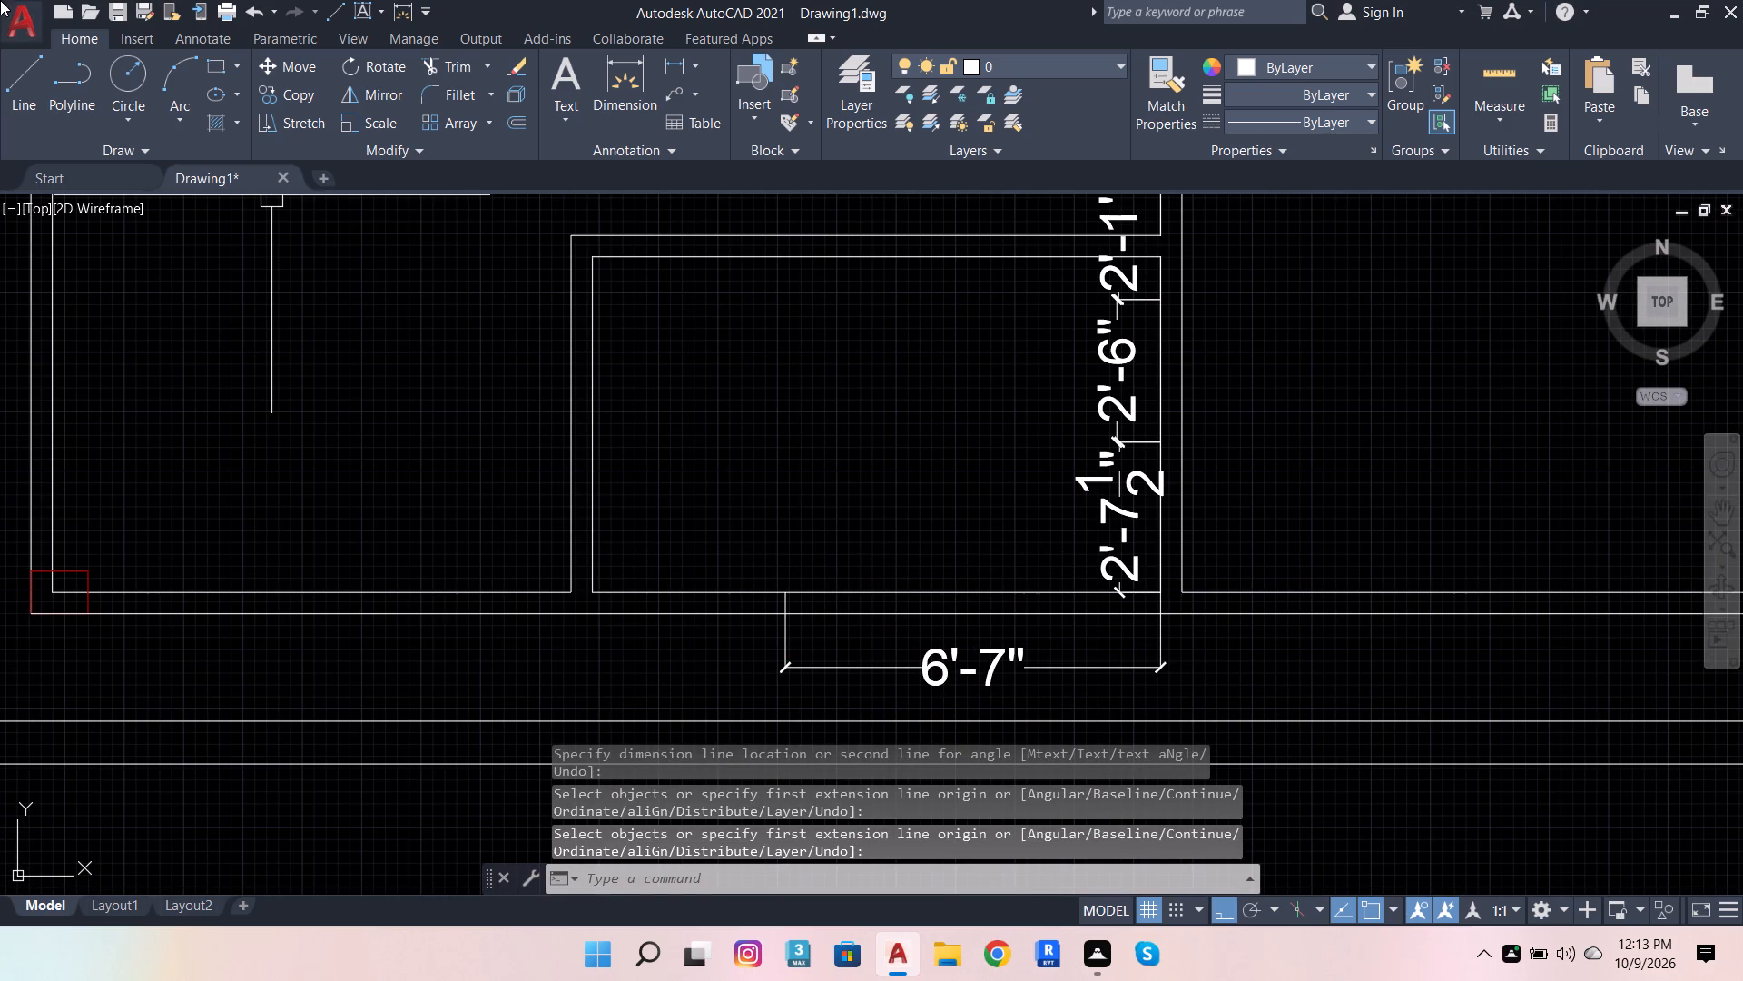
Draw a vertical line across the bottom wall at the 6'-7" dimension's left end, from the outer wall line past the inner one.
click(14, 90)
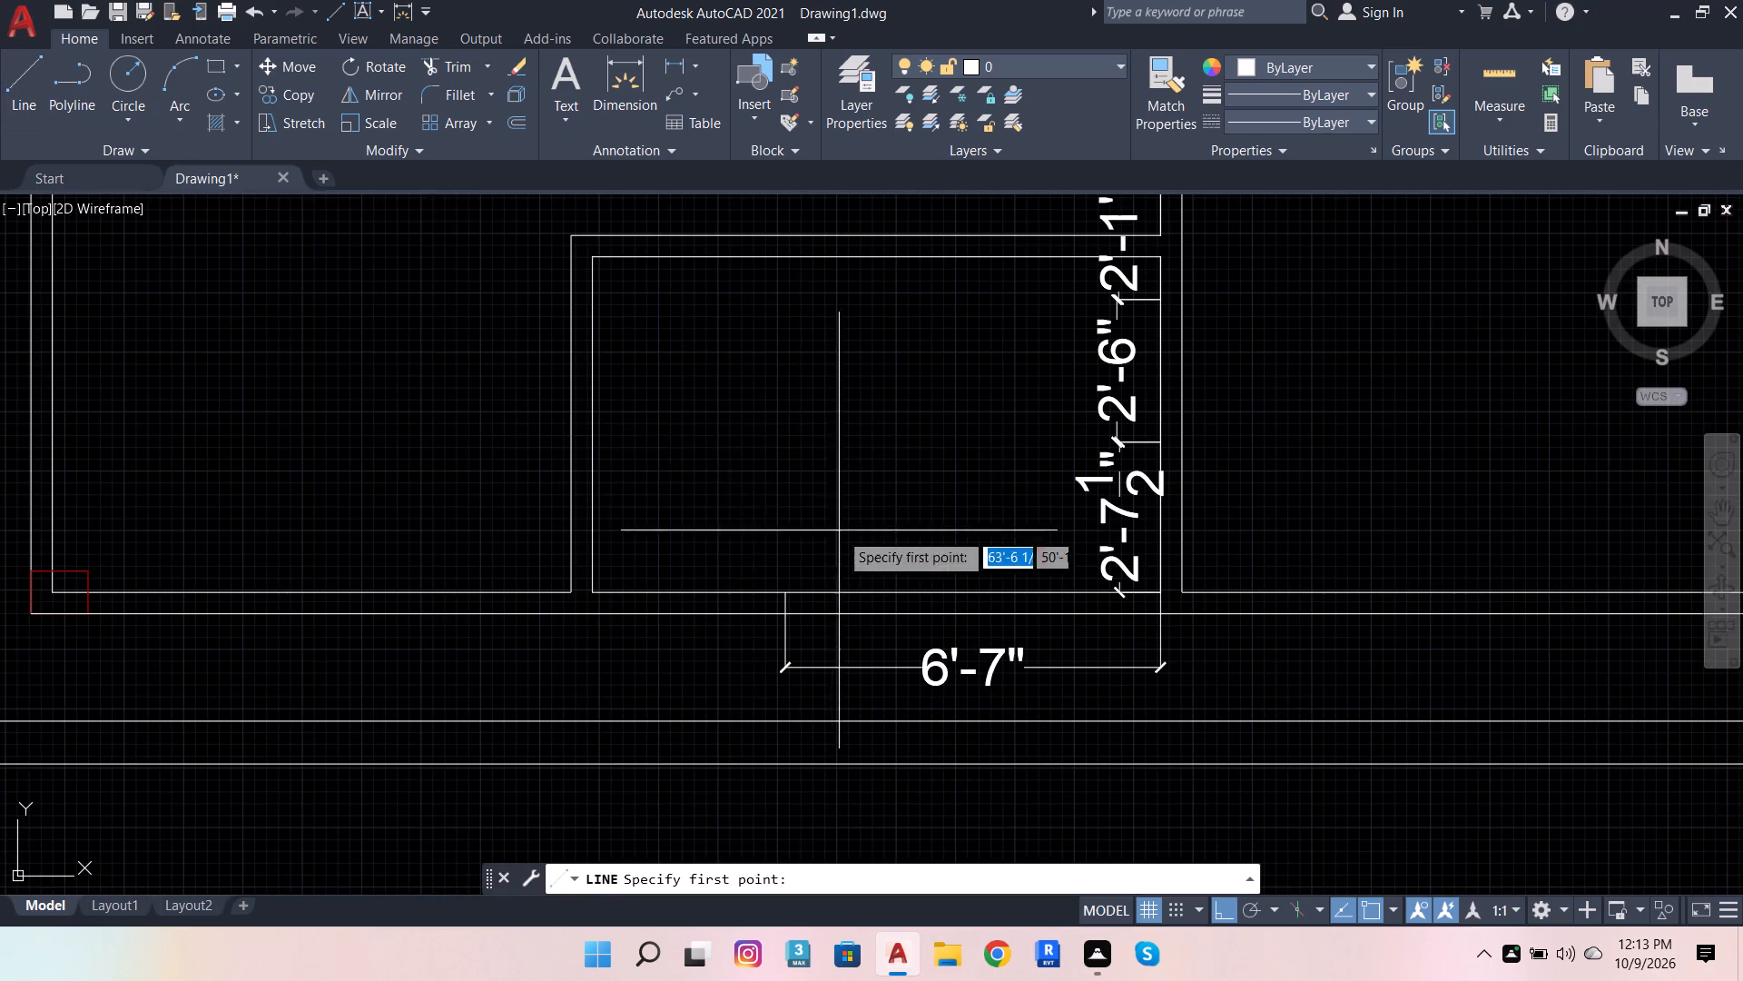
scroll(839, 548, up, 2)
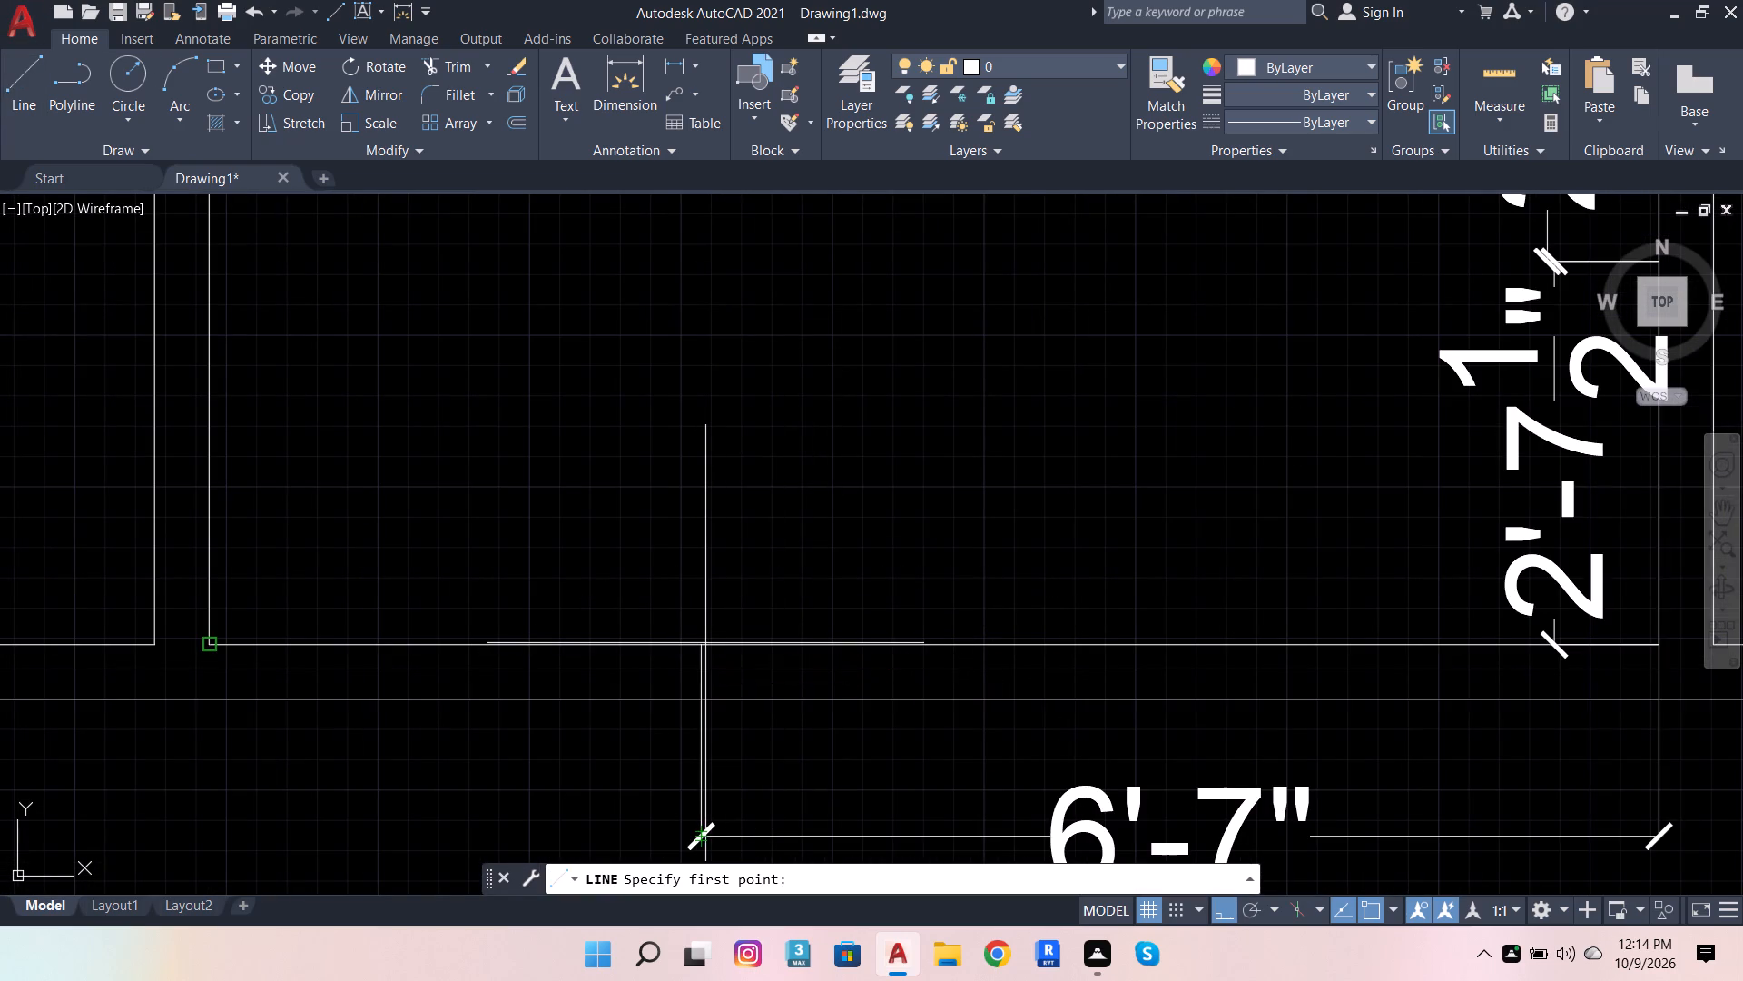
click(21, 91)
click(703, 699)
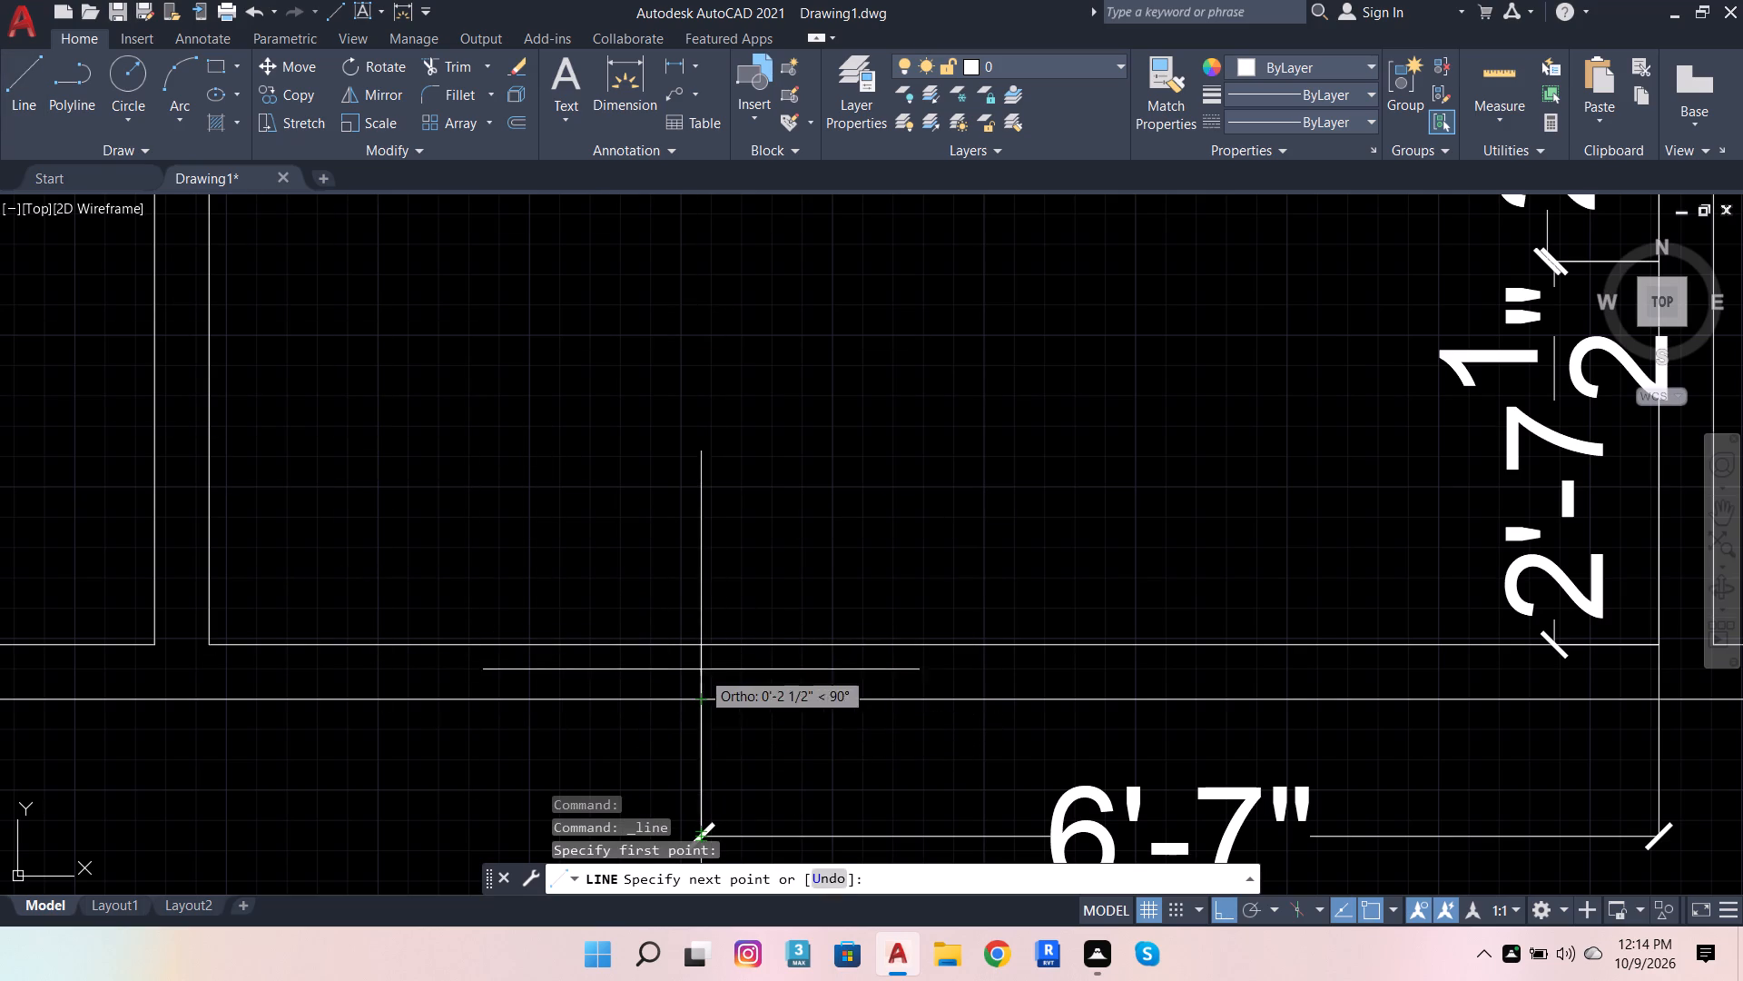
scroll(704, 645, up, 3)
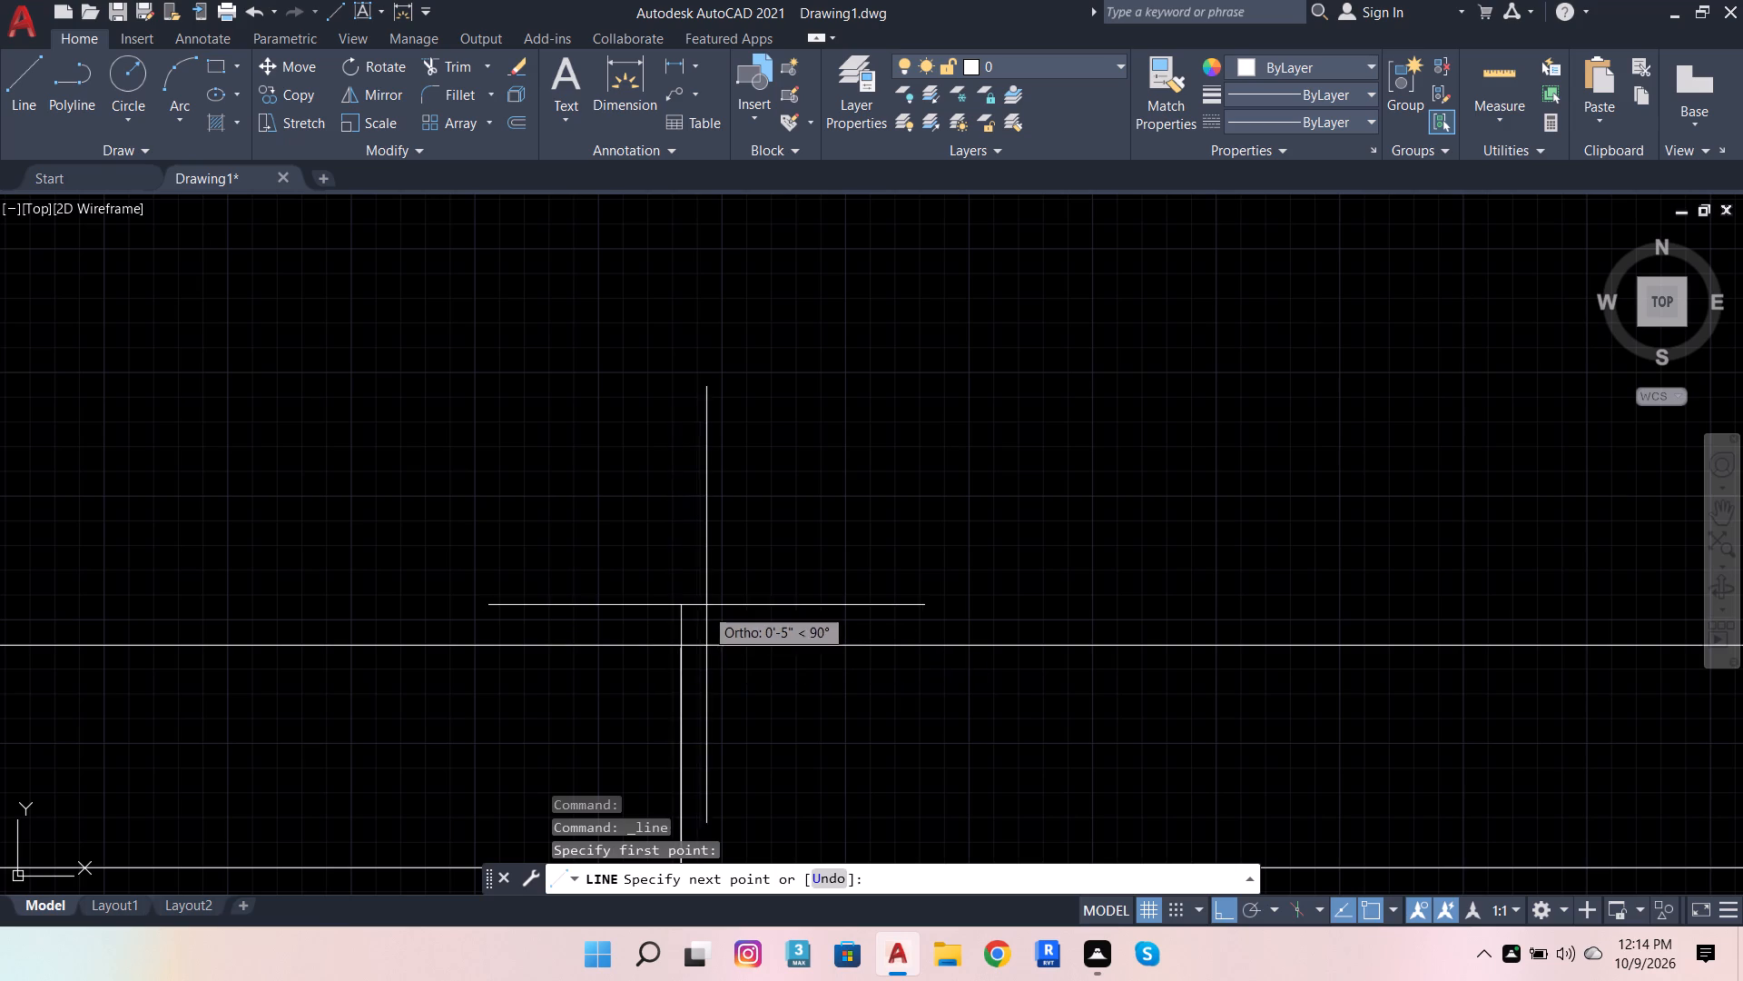
scroll(741, 583, down, 2)
click(740, 558)
key(space)
scroll(810, 508, down, 2)
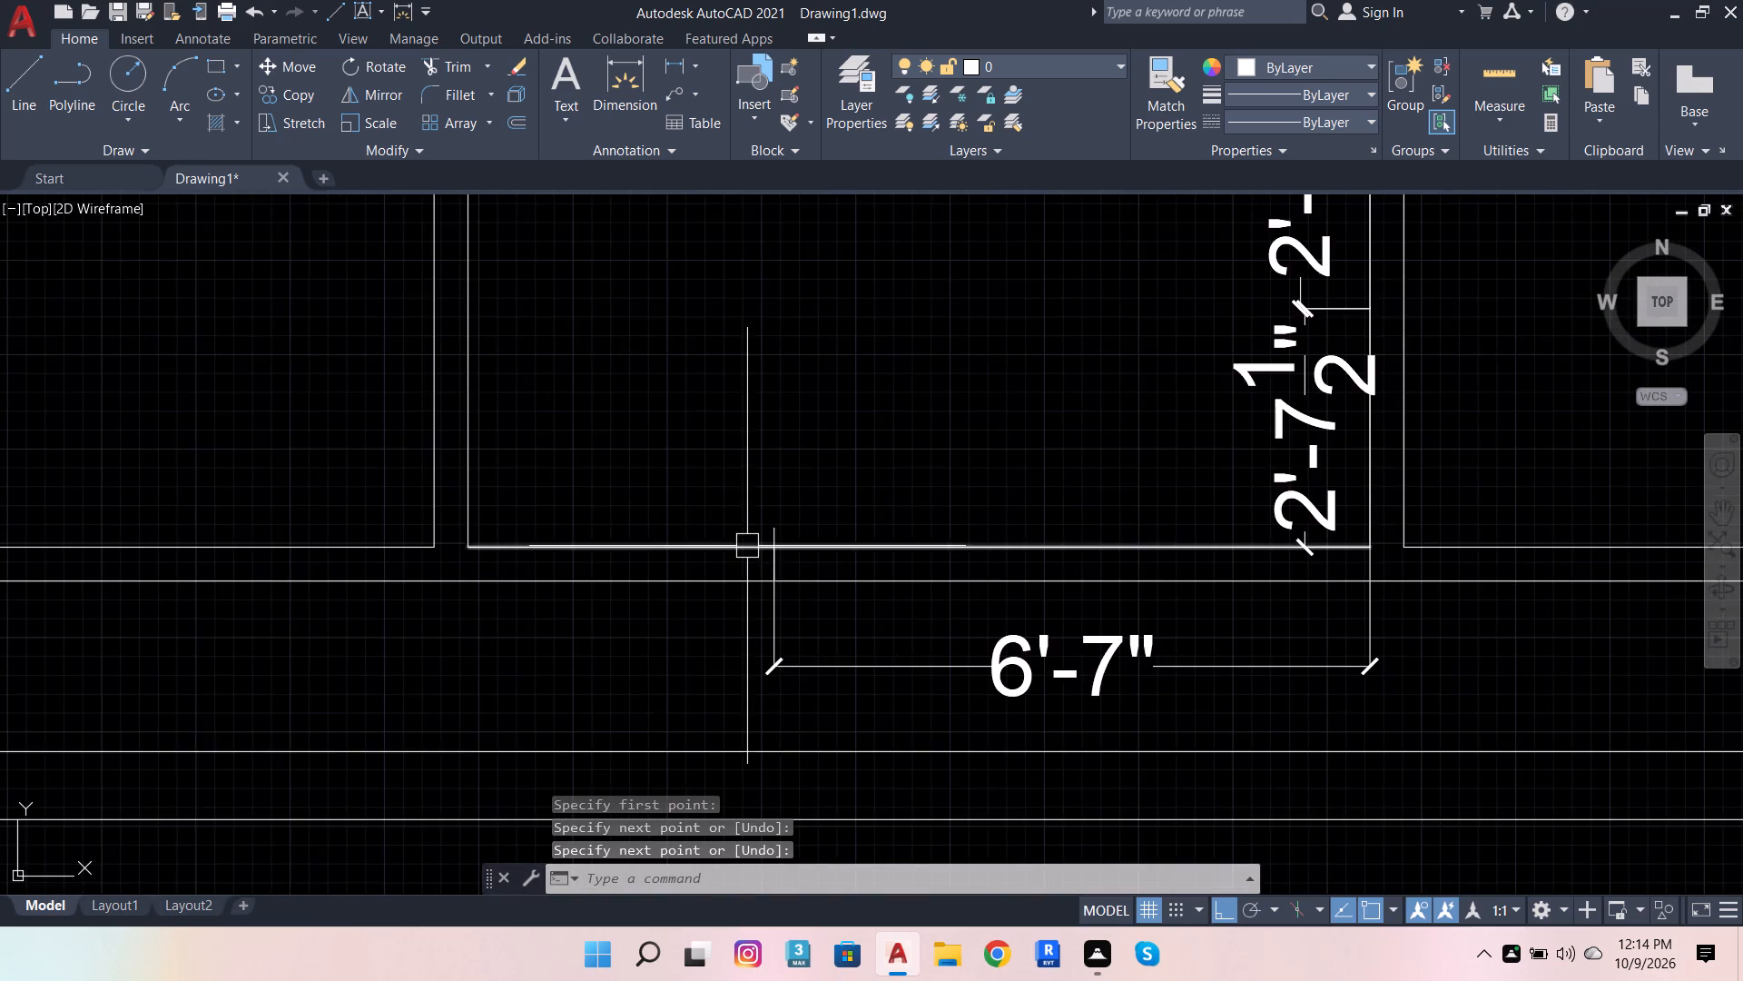
Trim the part of the new vertical line that extends above the bottom wall's inner line.
scroll(743, 548, up, 3)
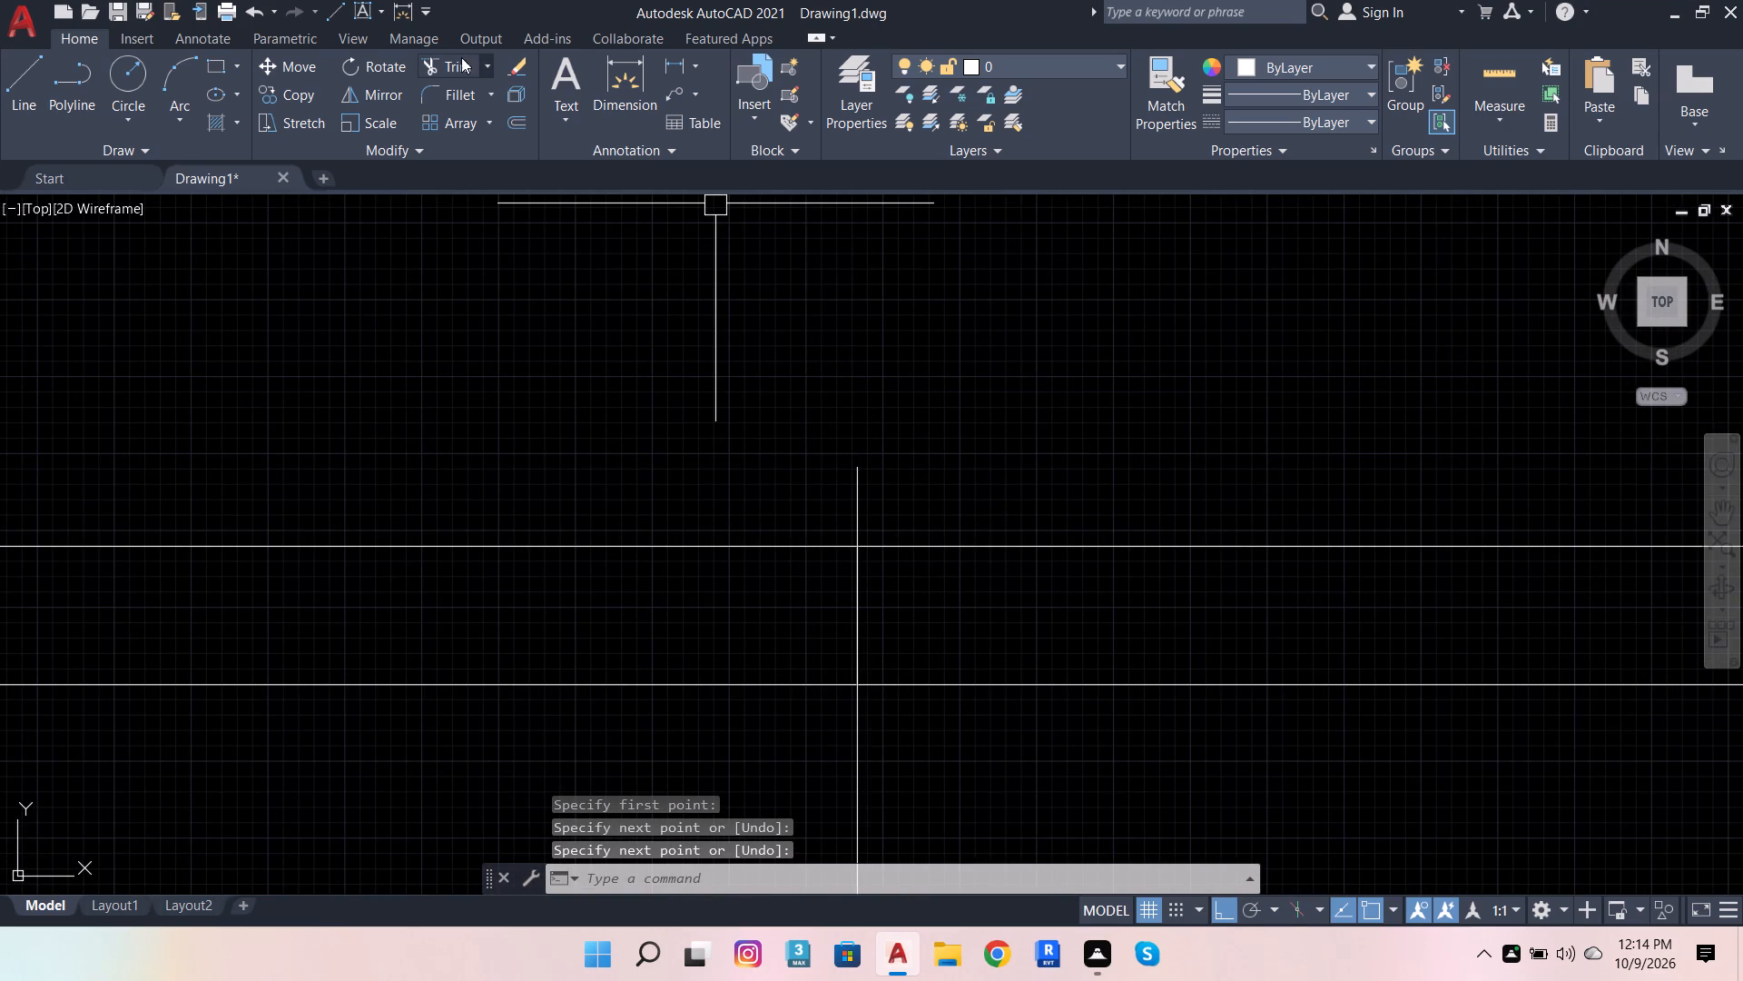
click(451, 60)
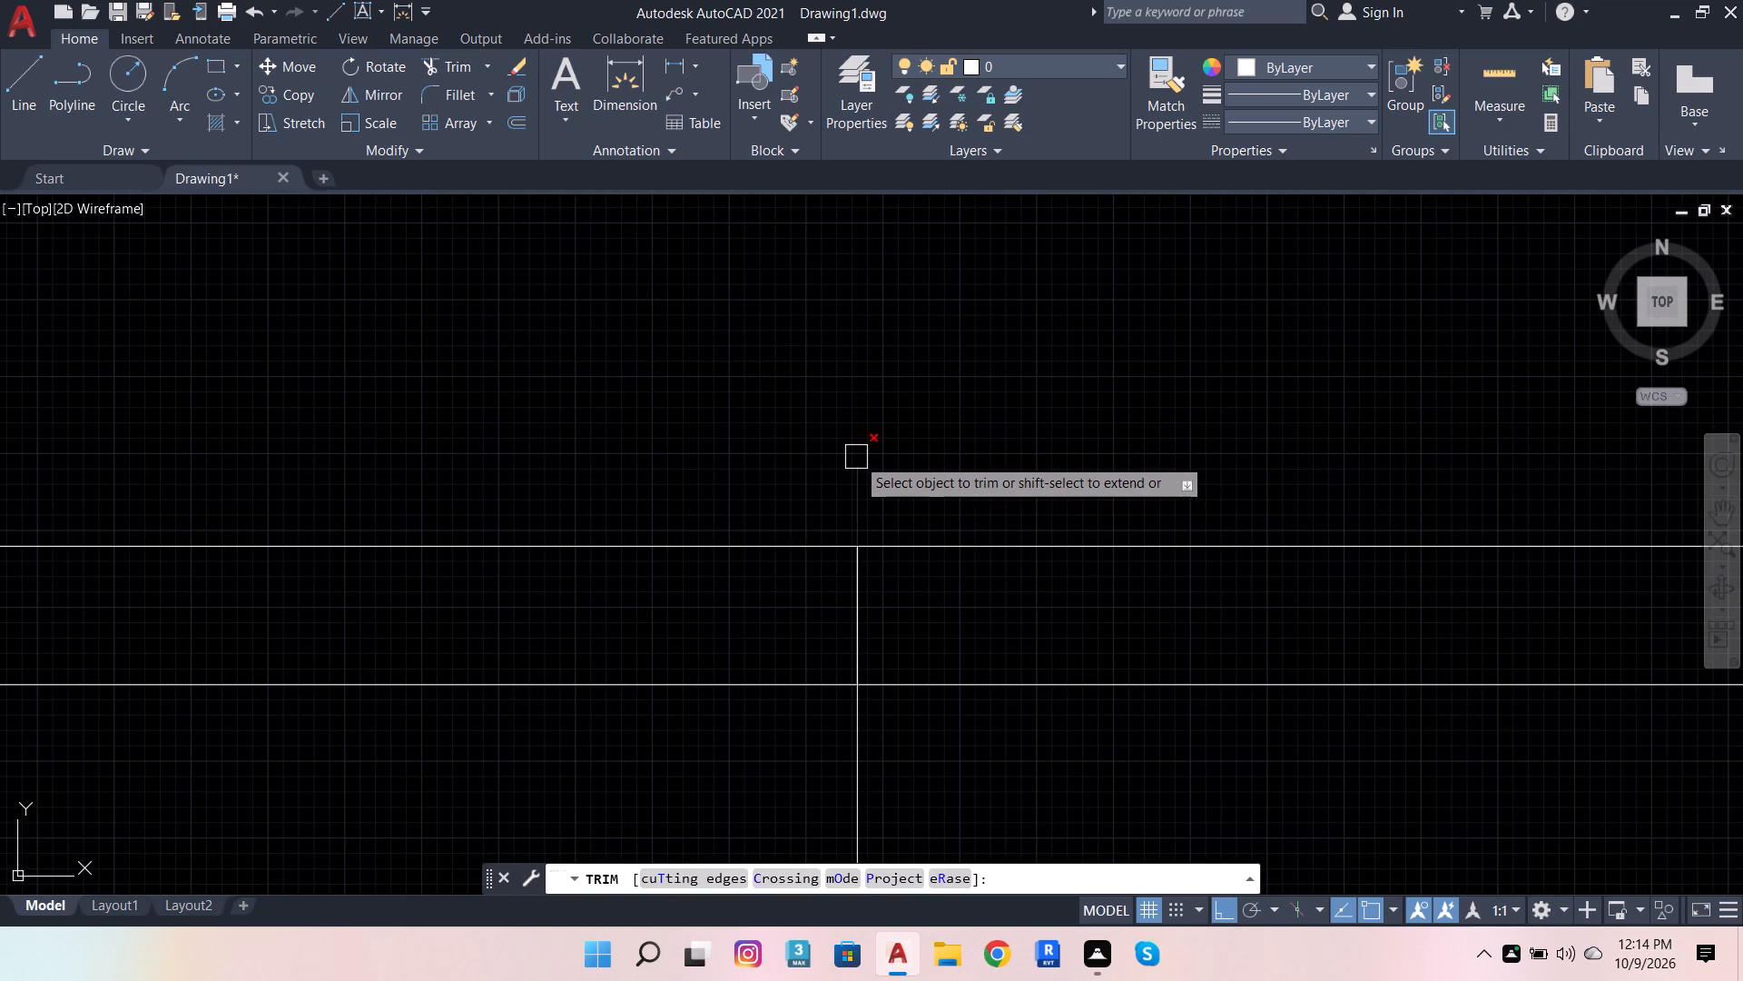
click(871, 455)
click(843, 491)
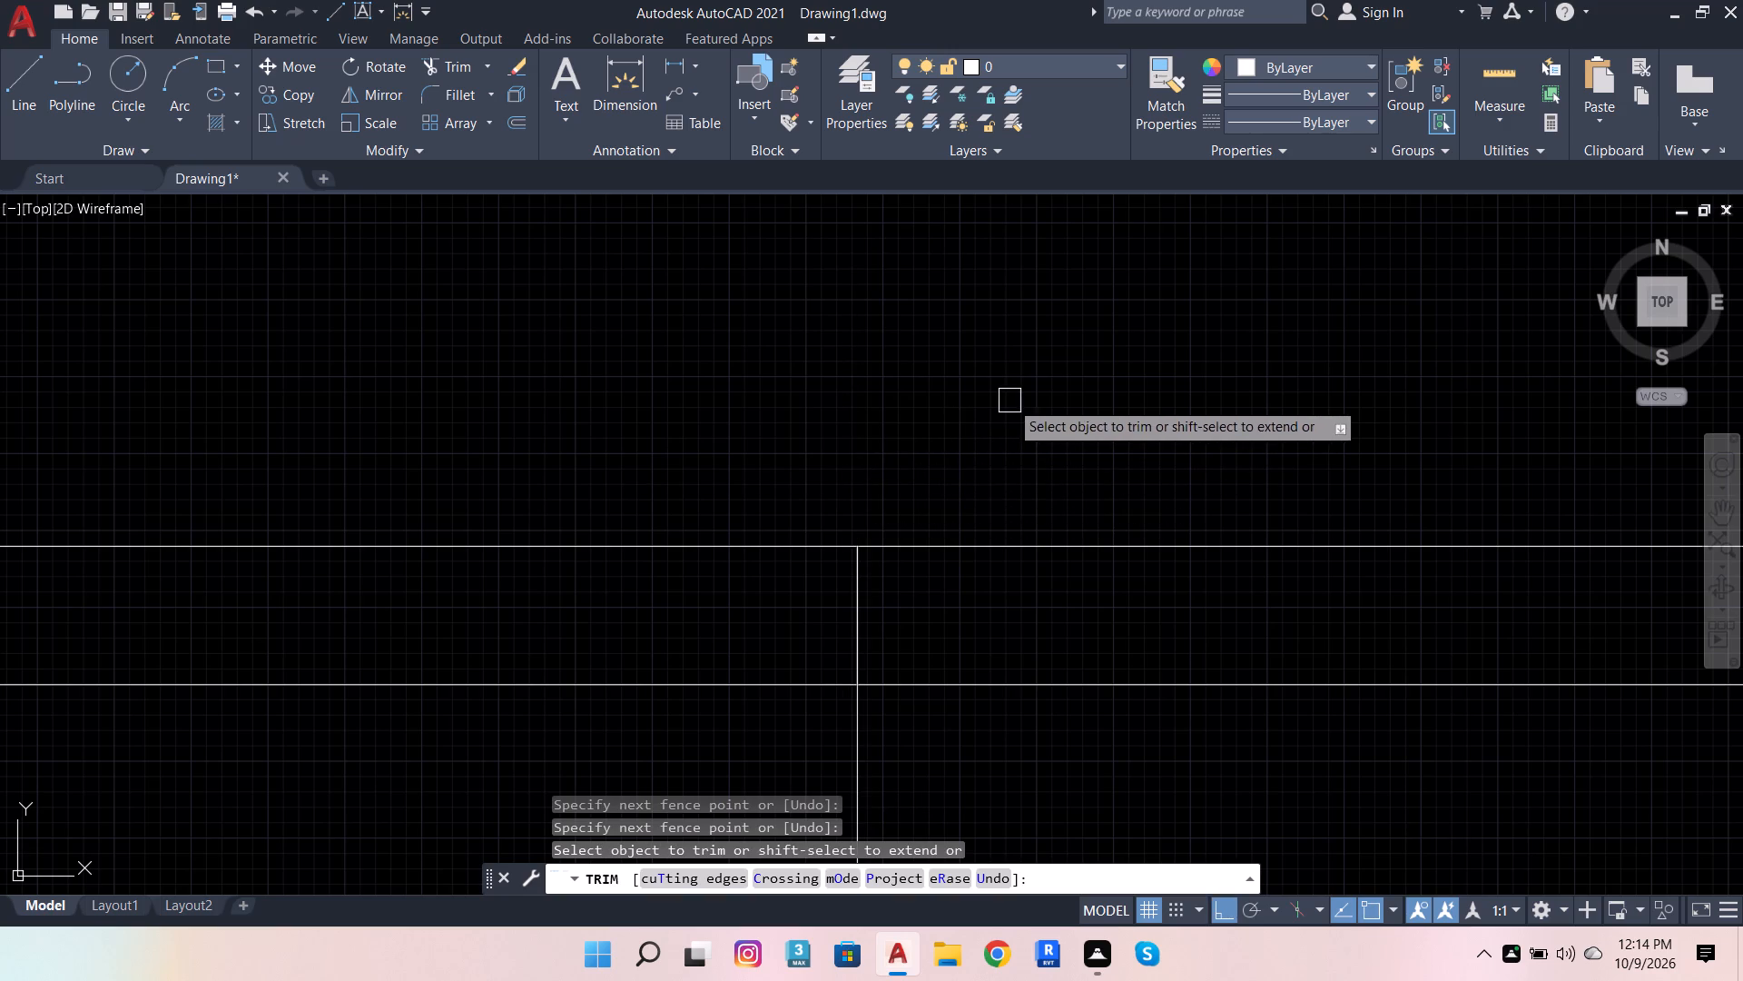
key(Escape)
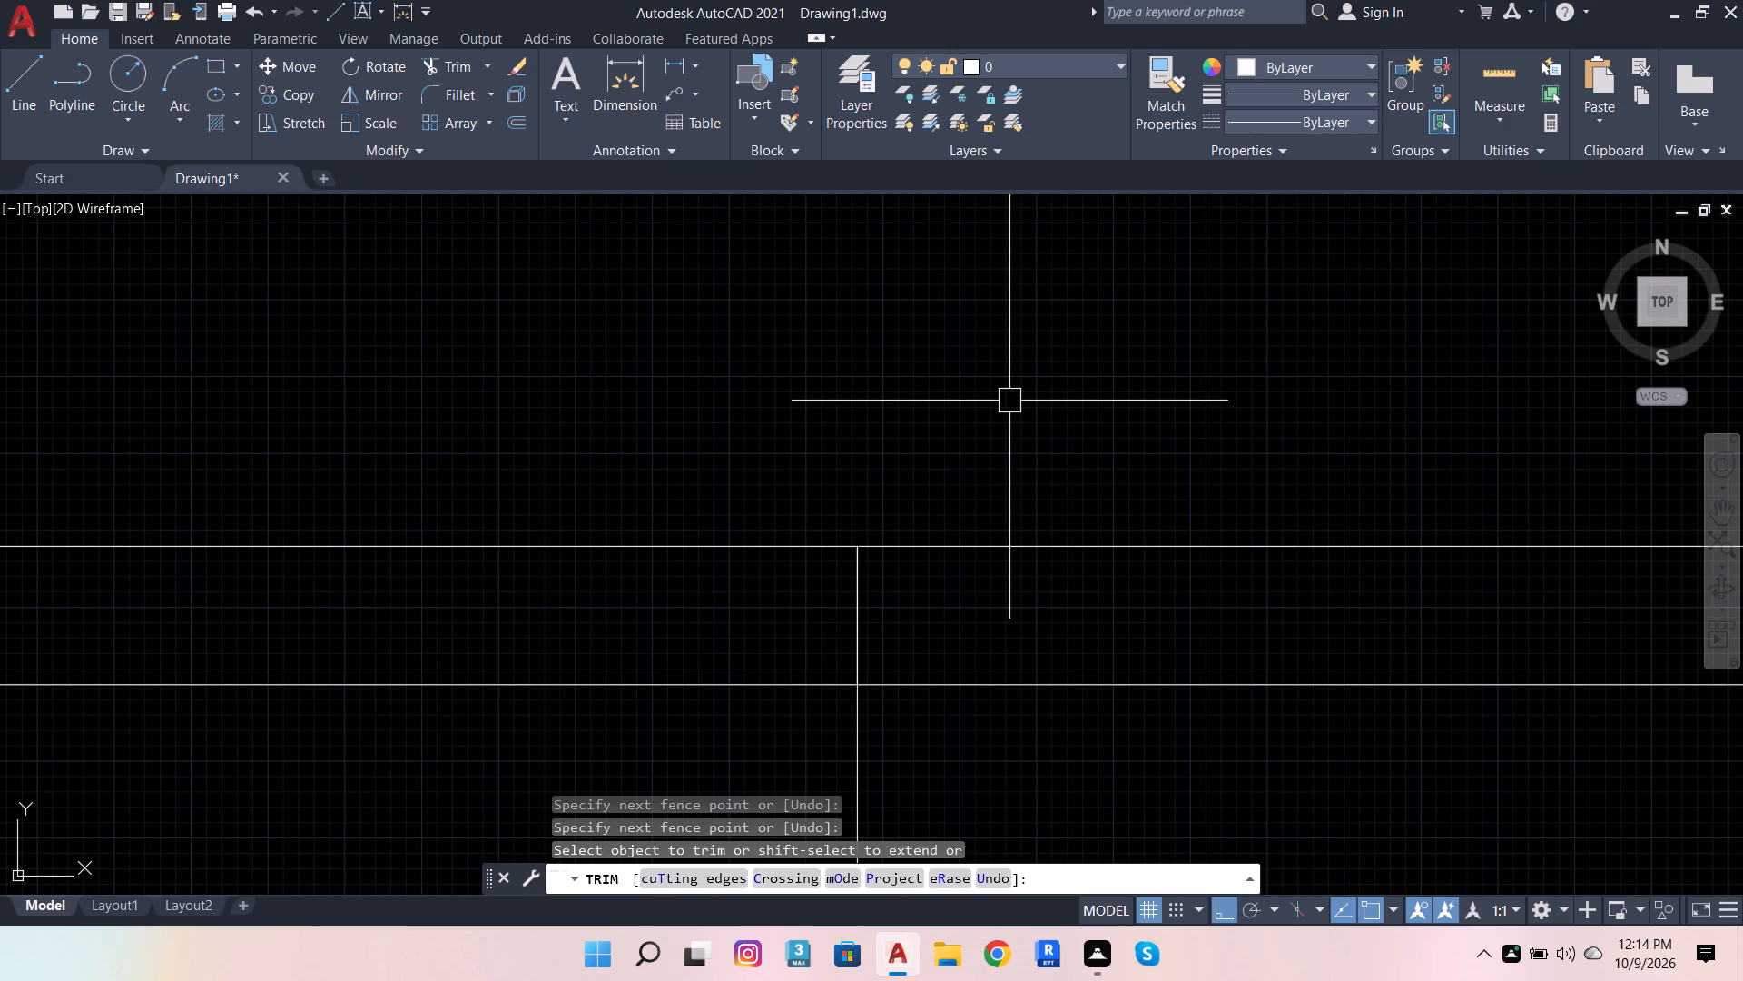
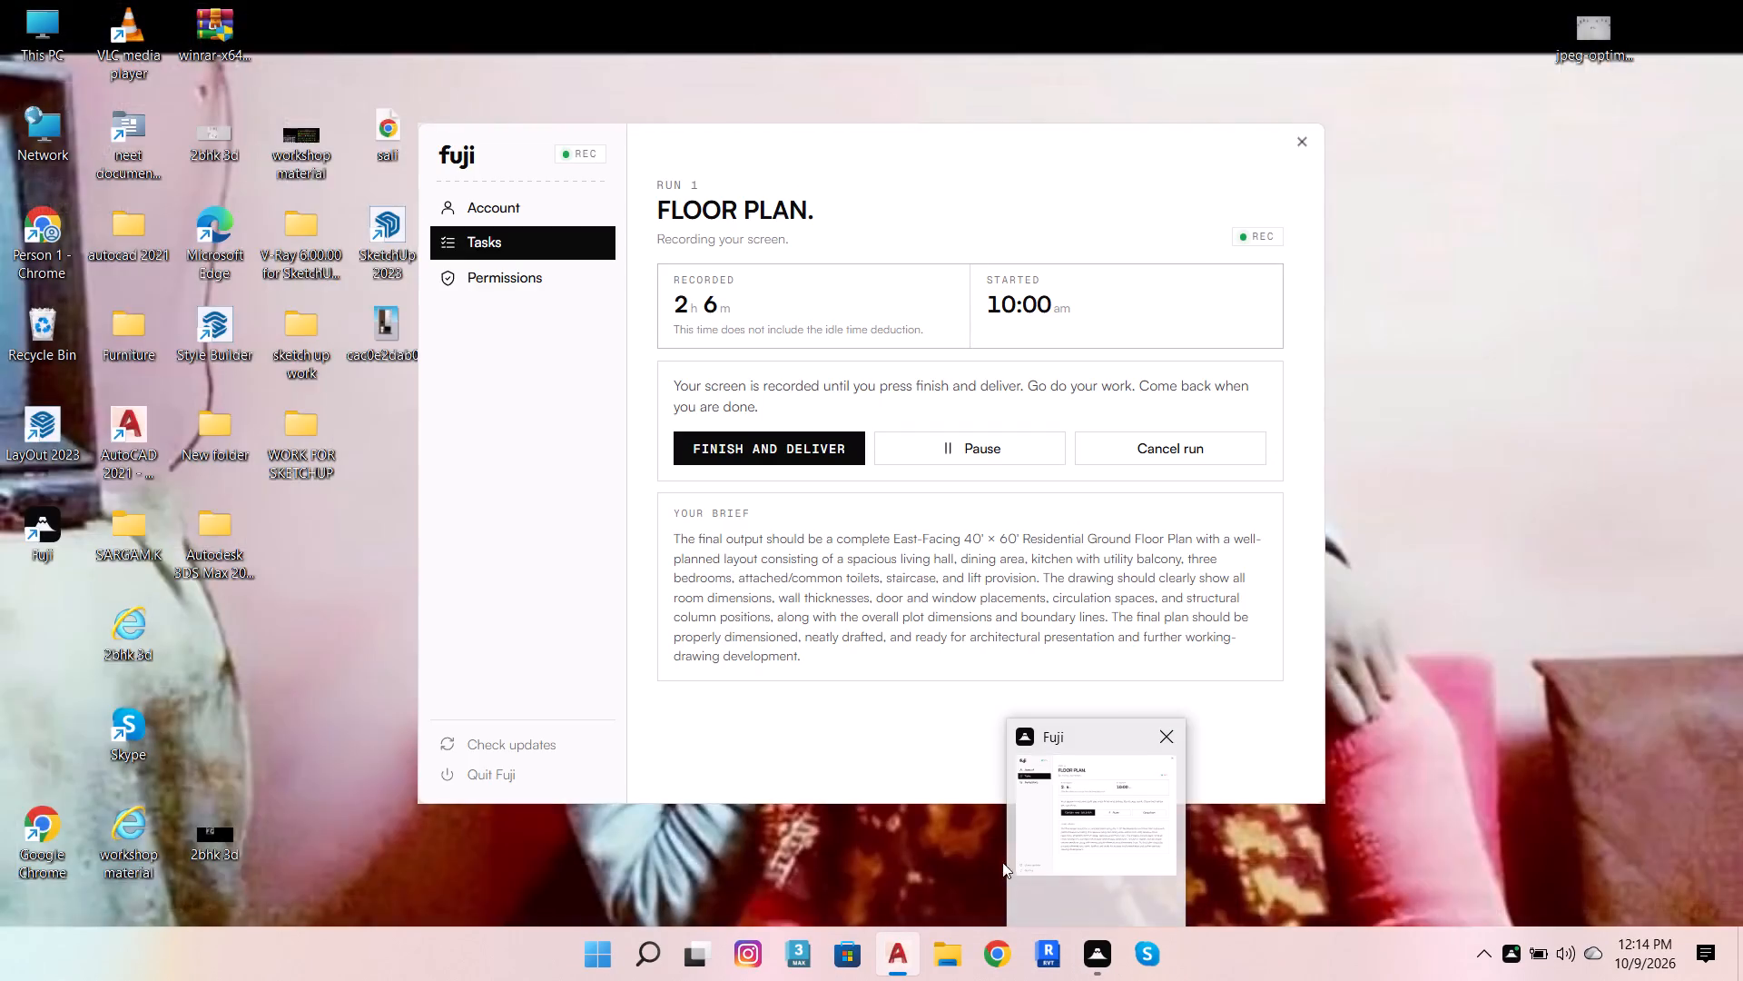
Offset the short vertical line at the 6'-7" dimension's left end by 2' to the left, within the bottom wall.
scroll(656, 591, down, 3)
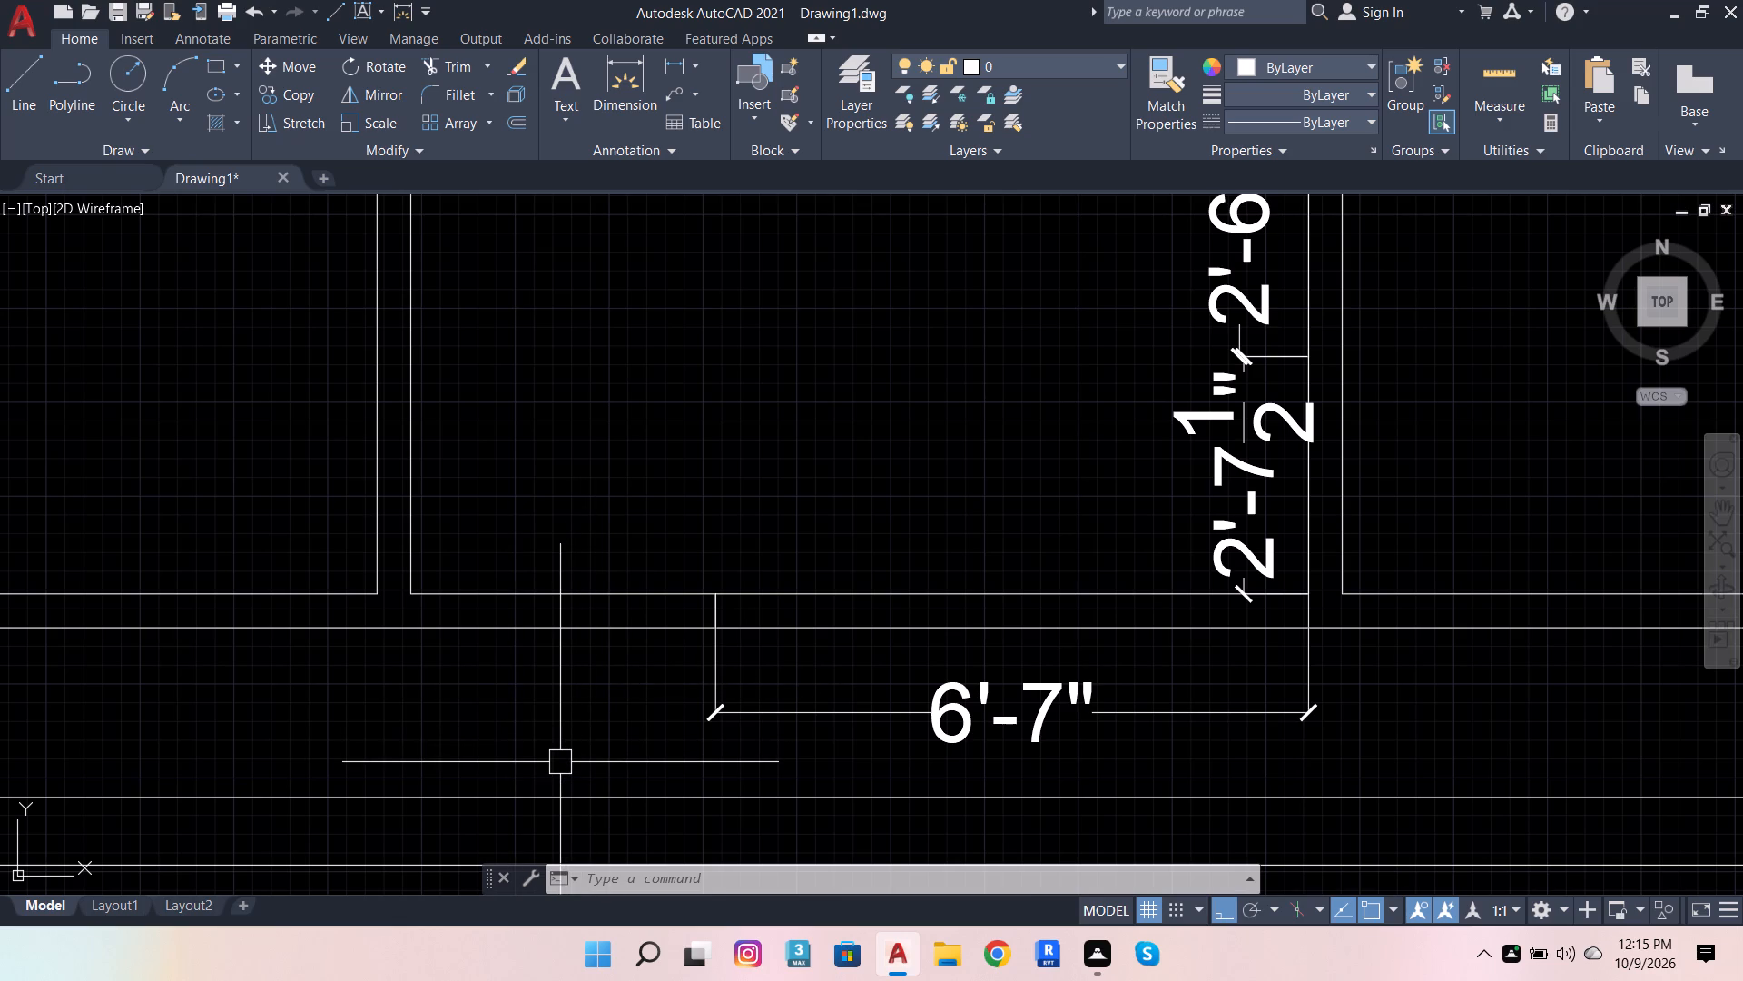
scroll(882, 653, down, 2)
scroll(925, 689, up, 2)
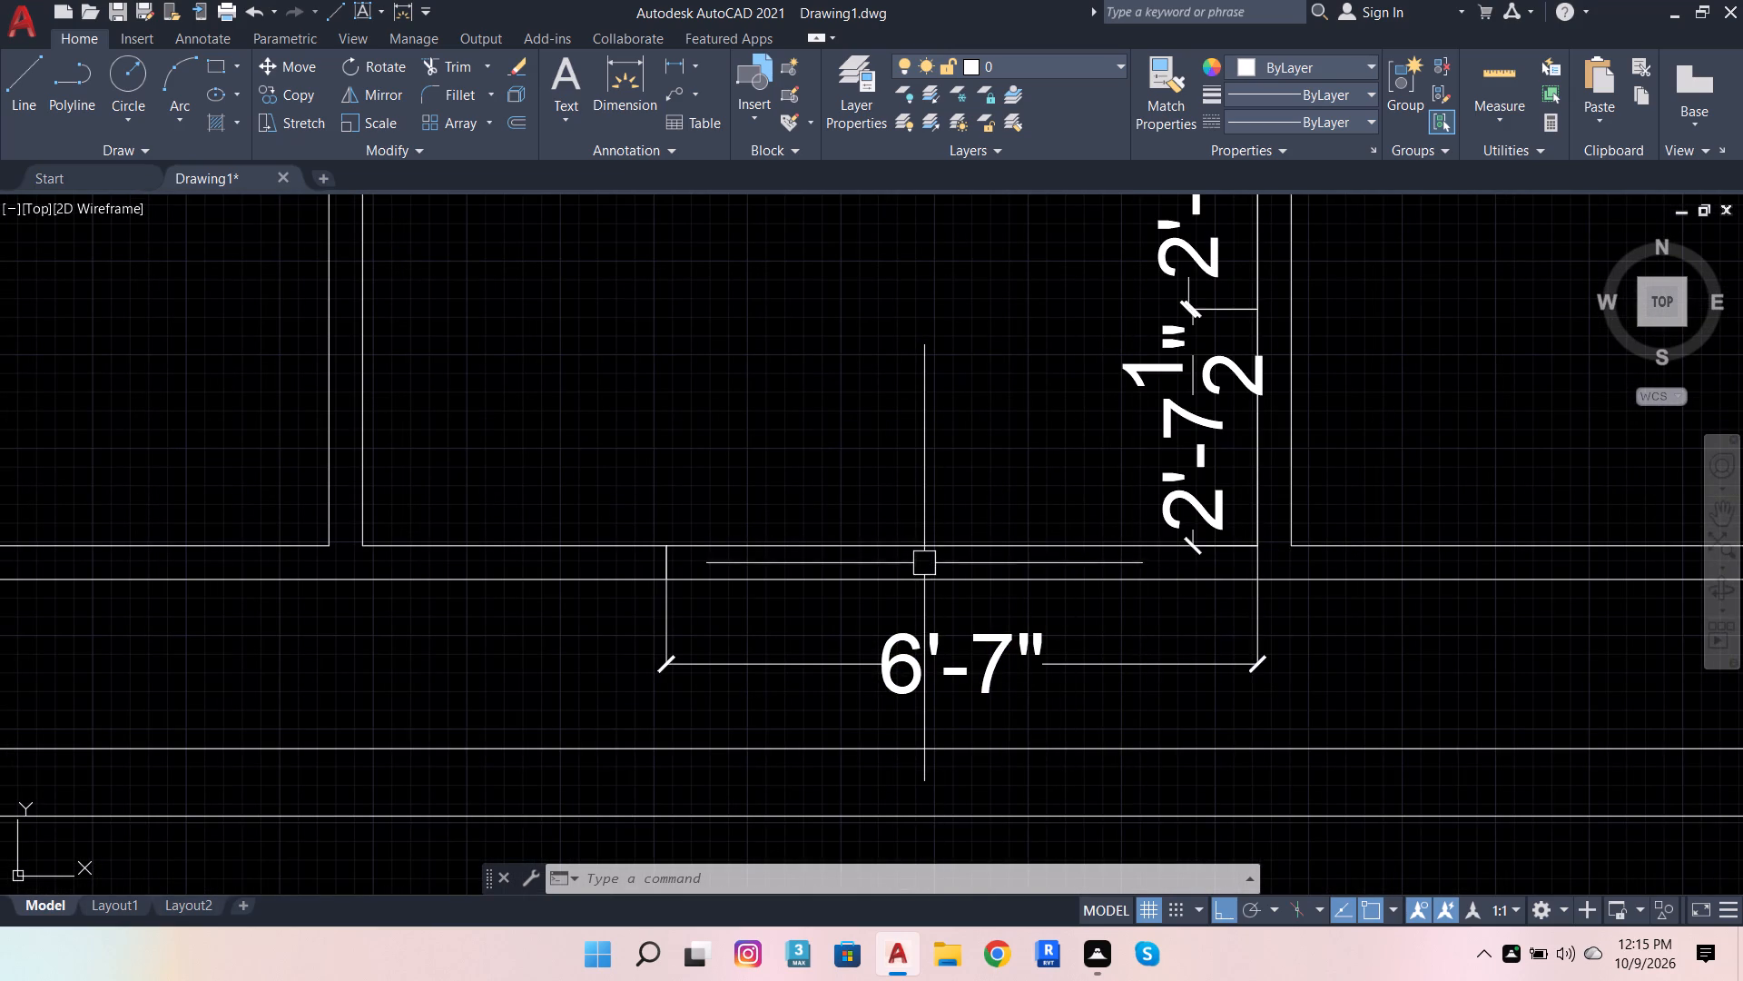
key(Escape)
scroll(651, 556, up, 1)
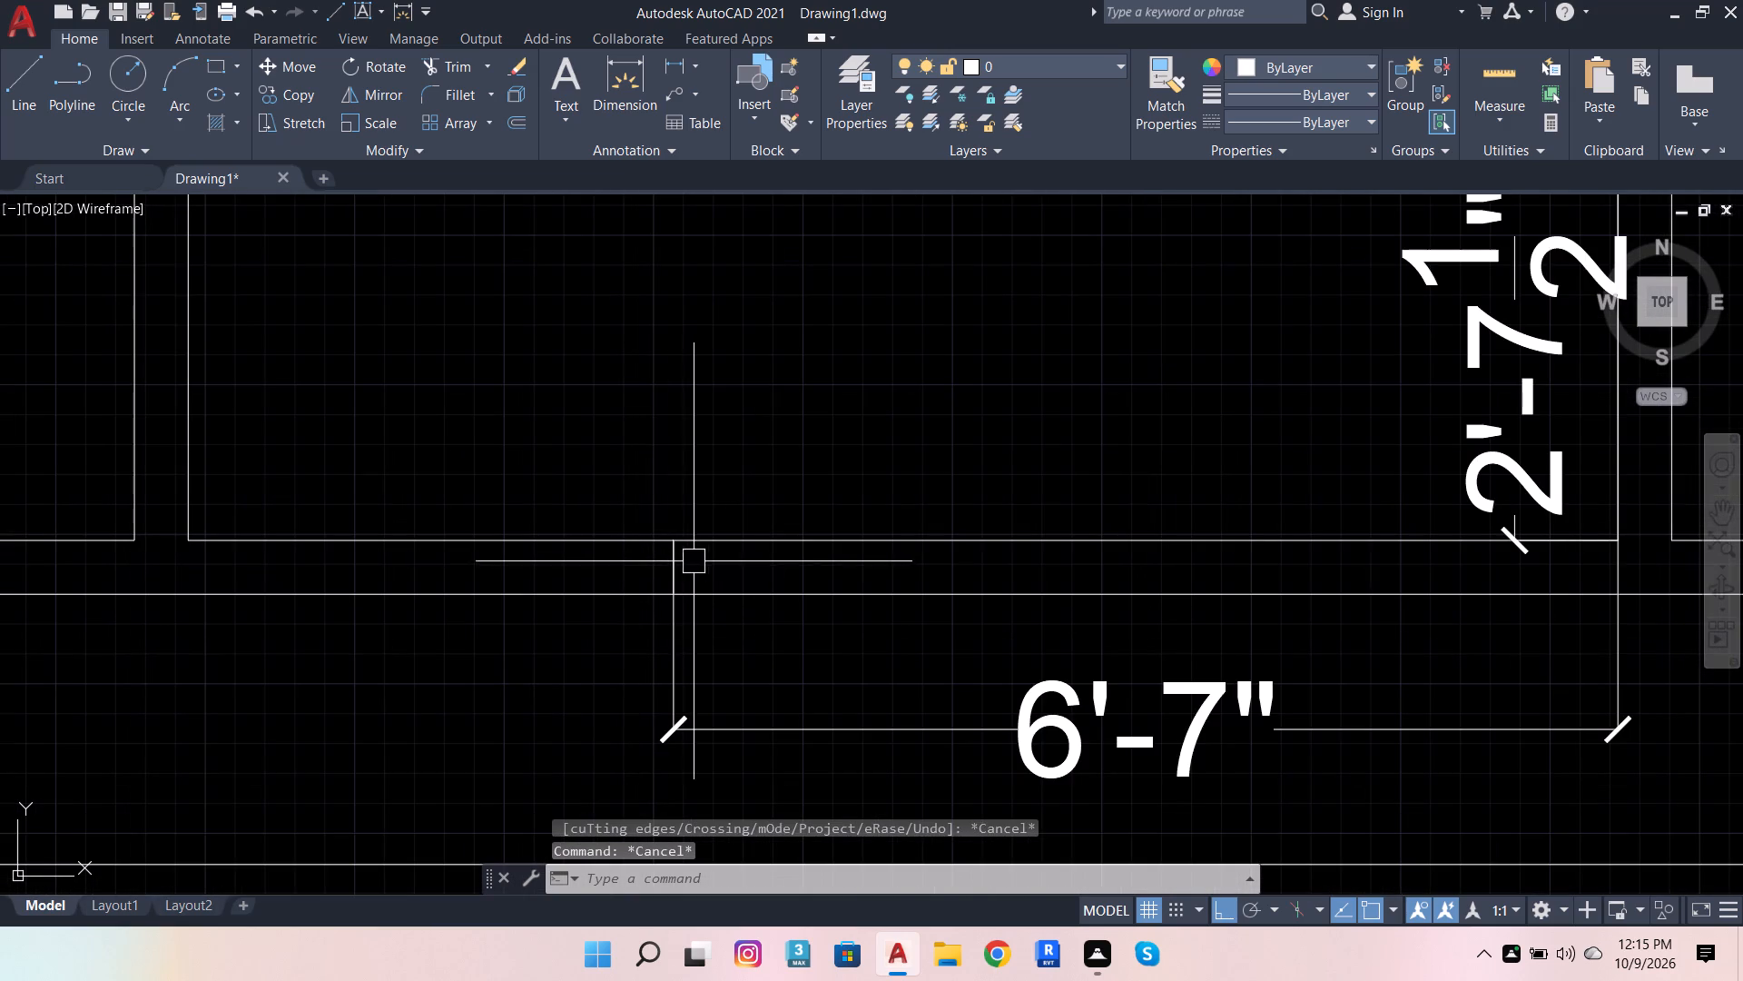
click(665, 568)
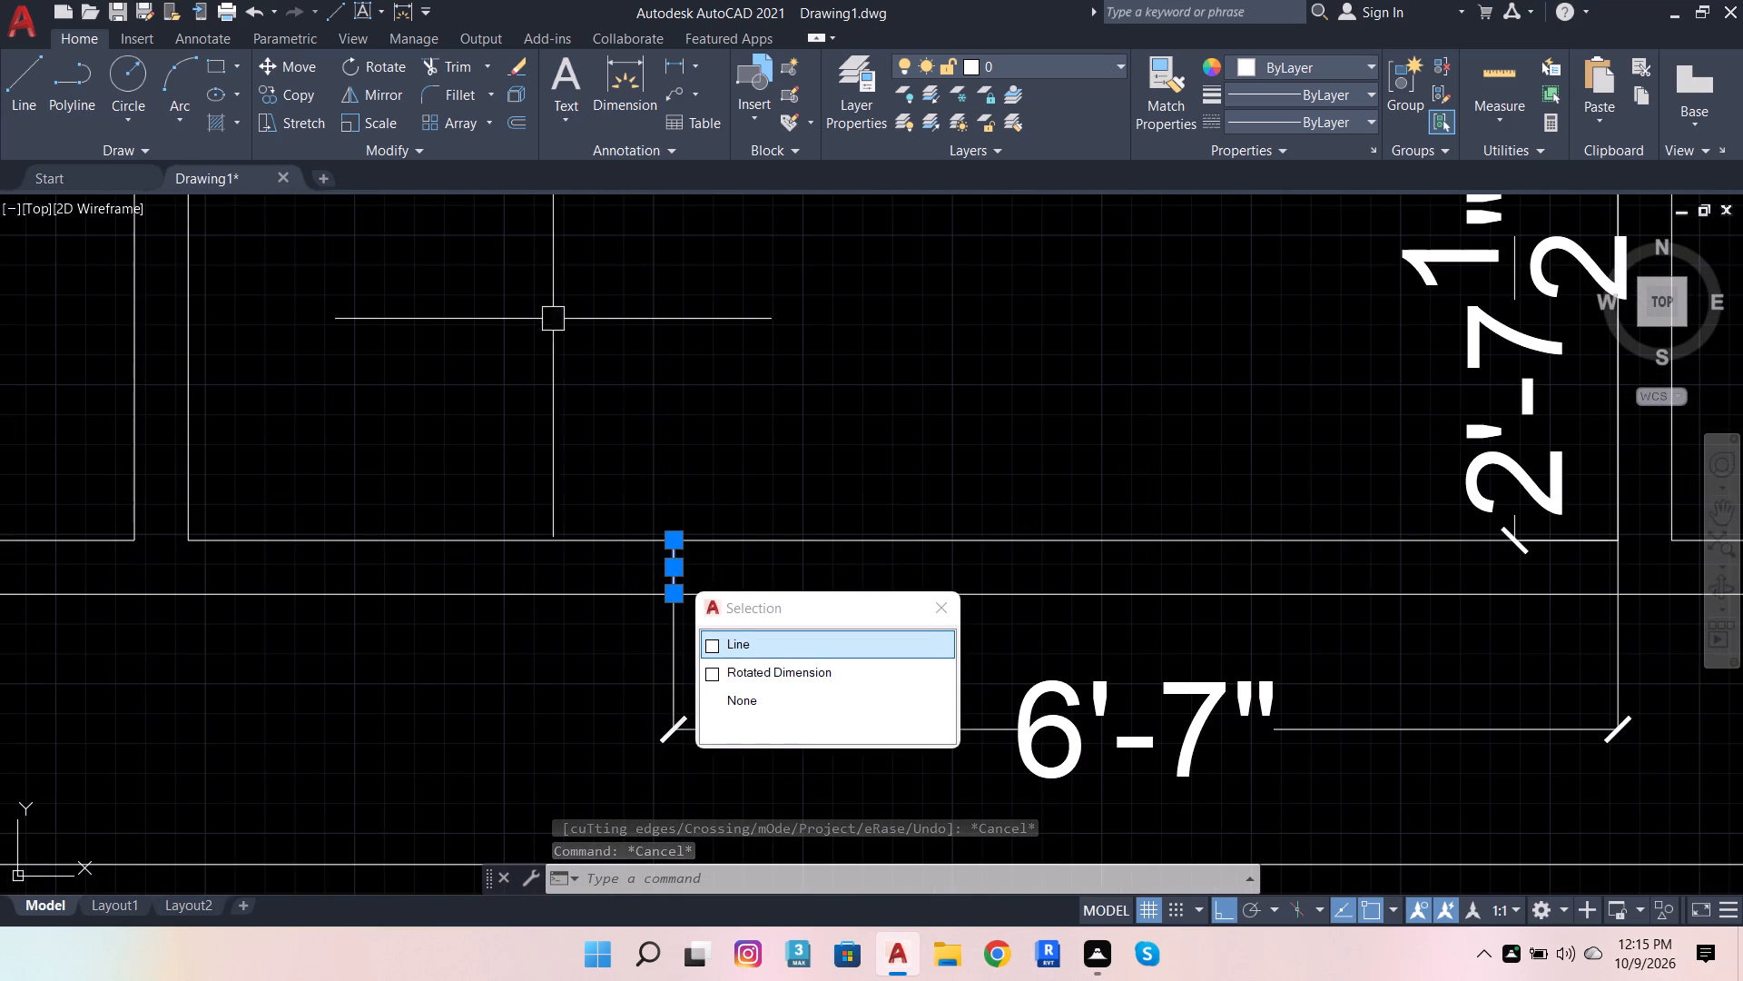
click(782, 649)
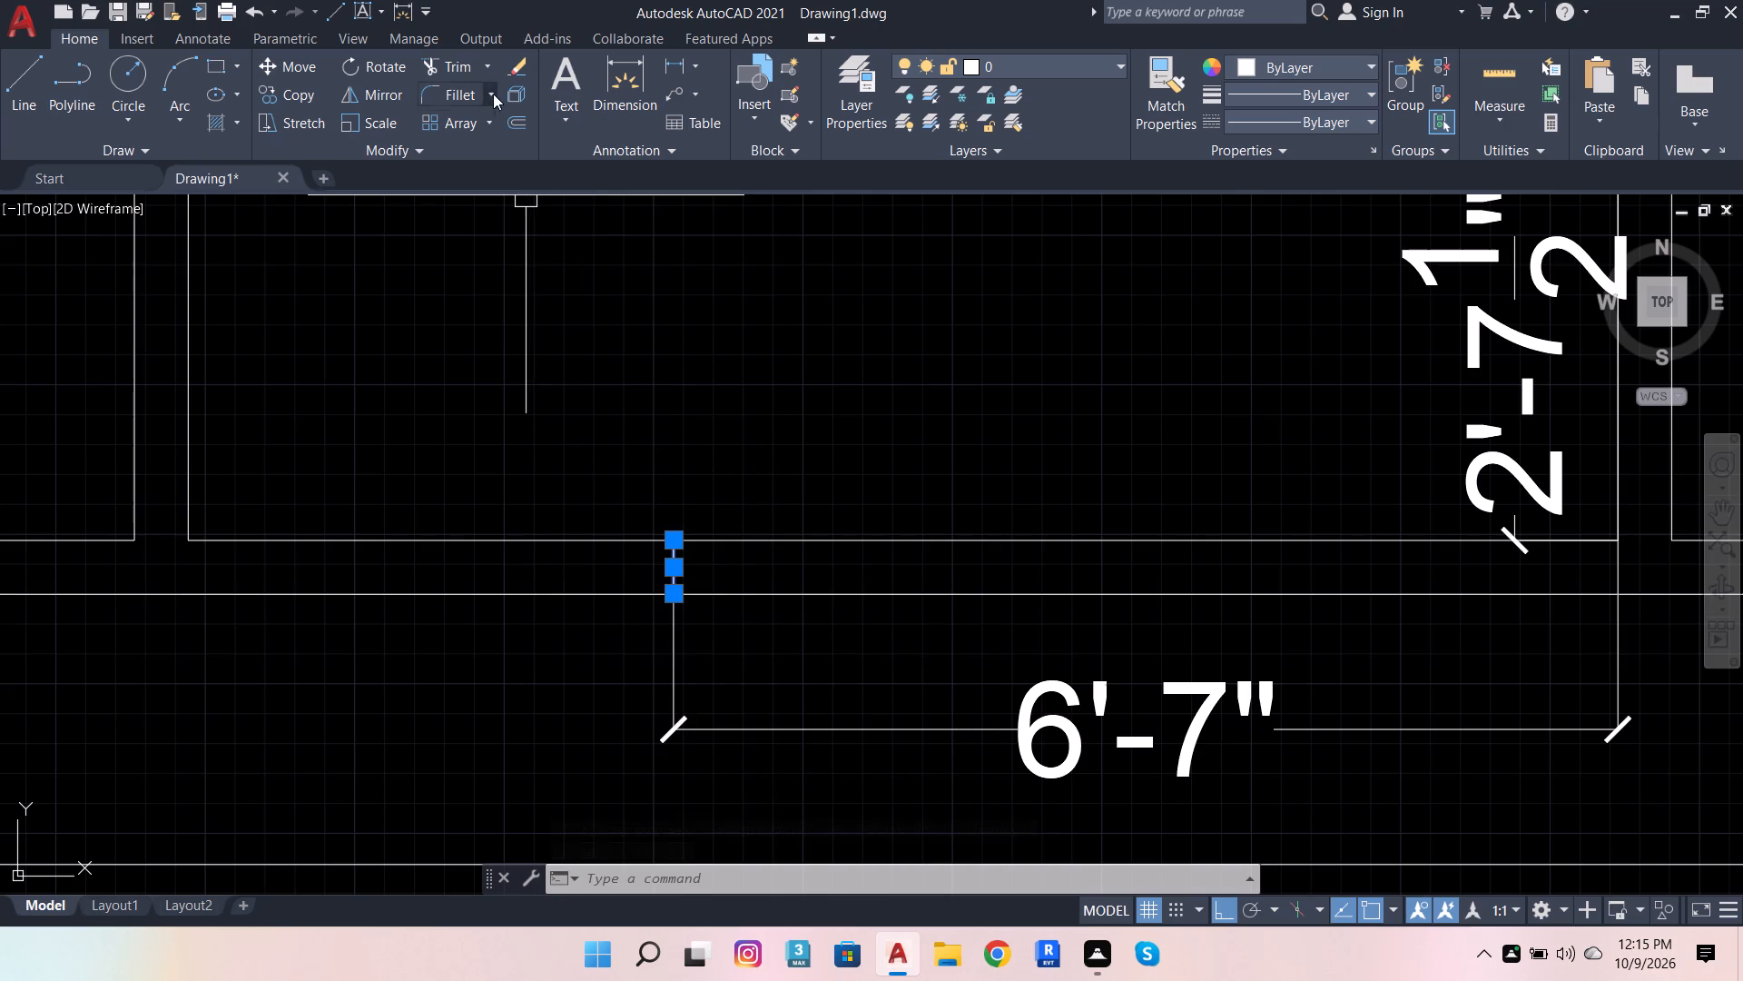
click(514, 123)
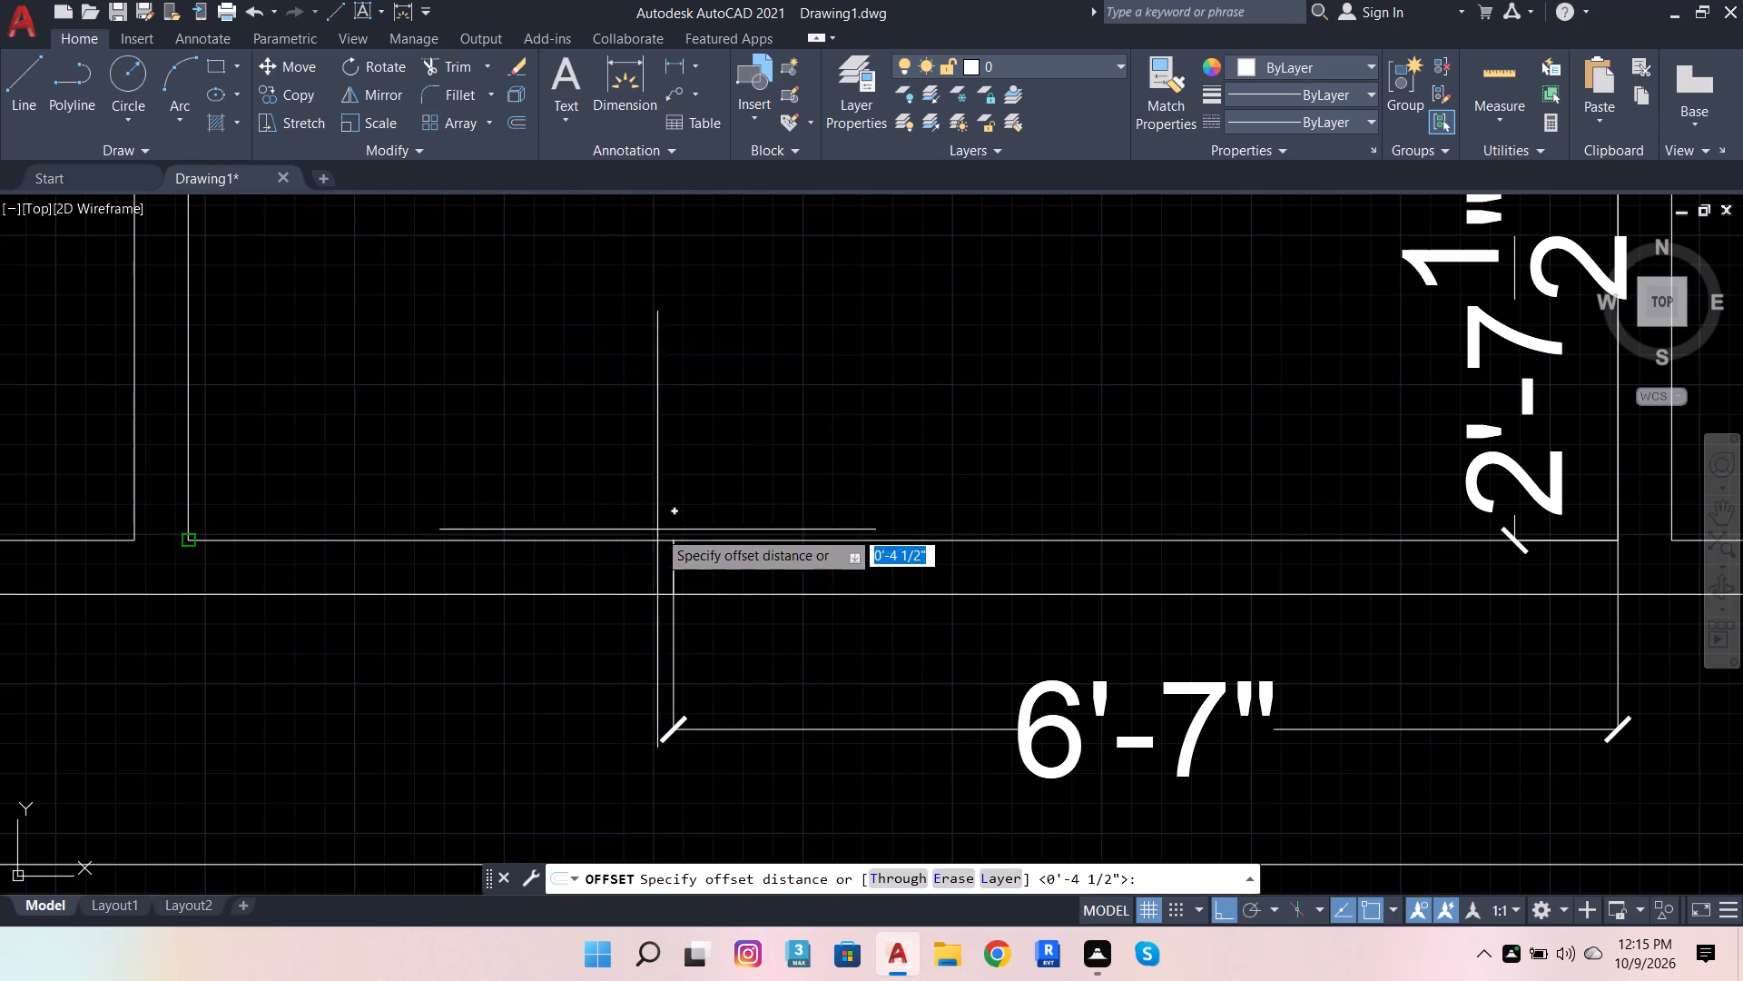
click(673, 538)
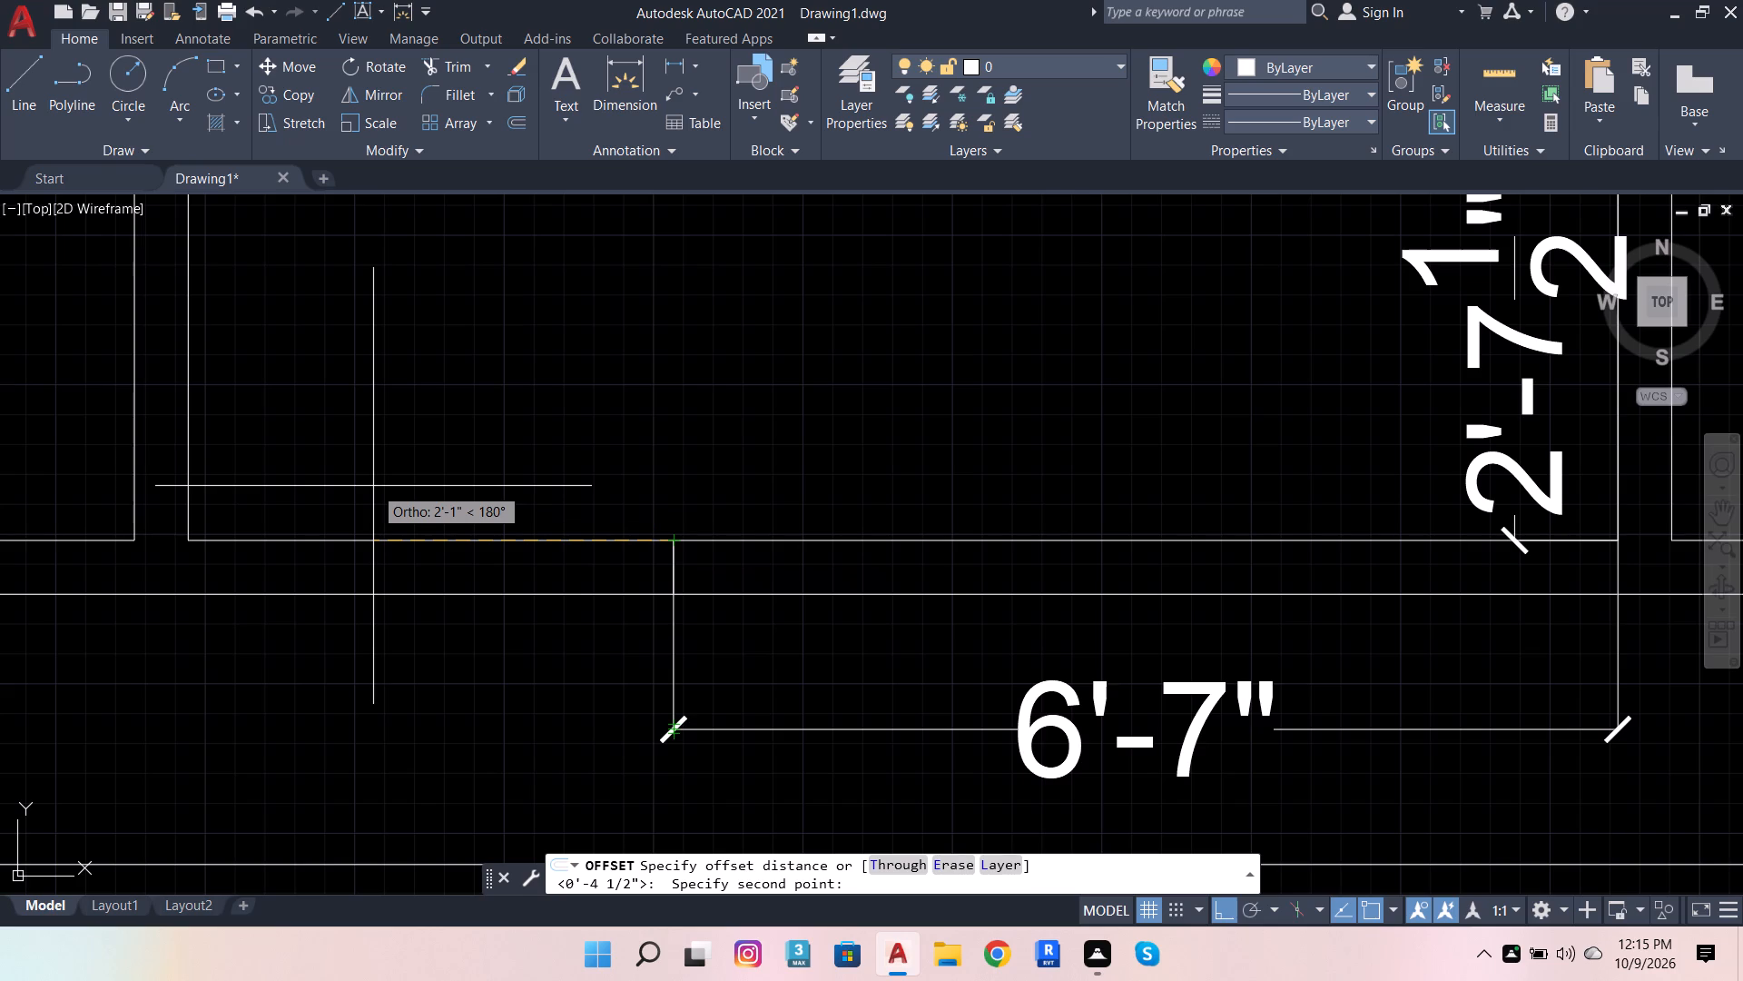
text(2')
key(Return)
click(373, 486)
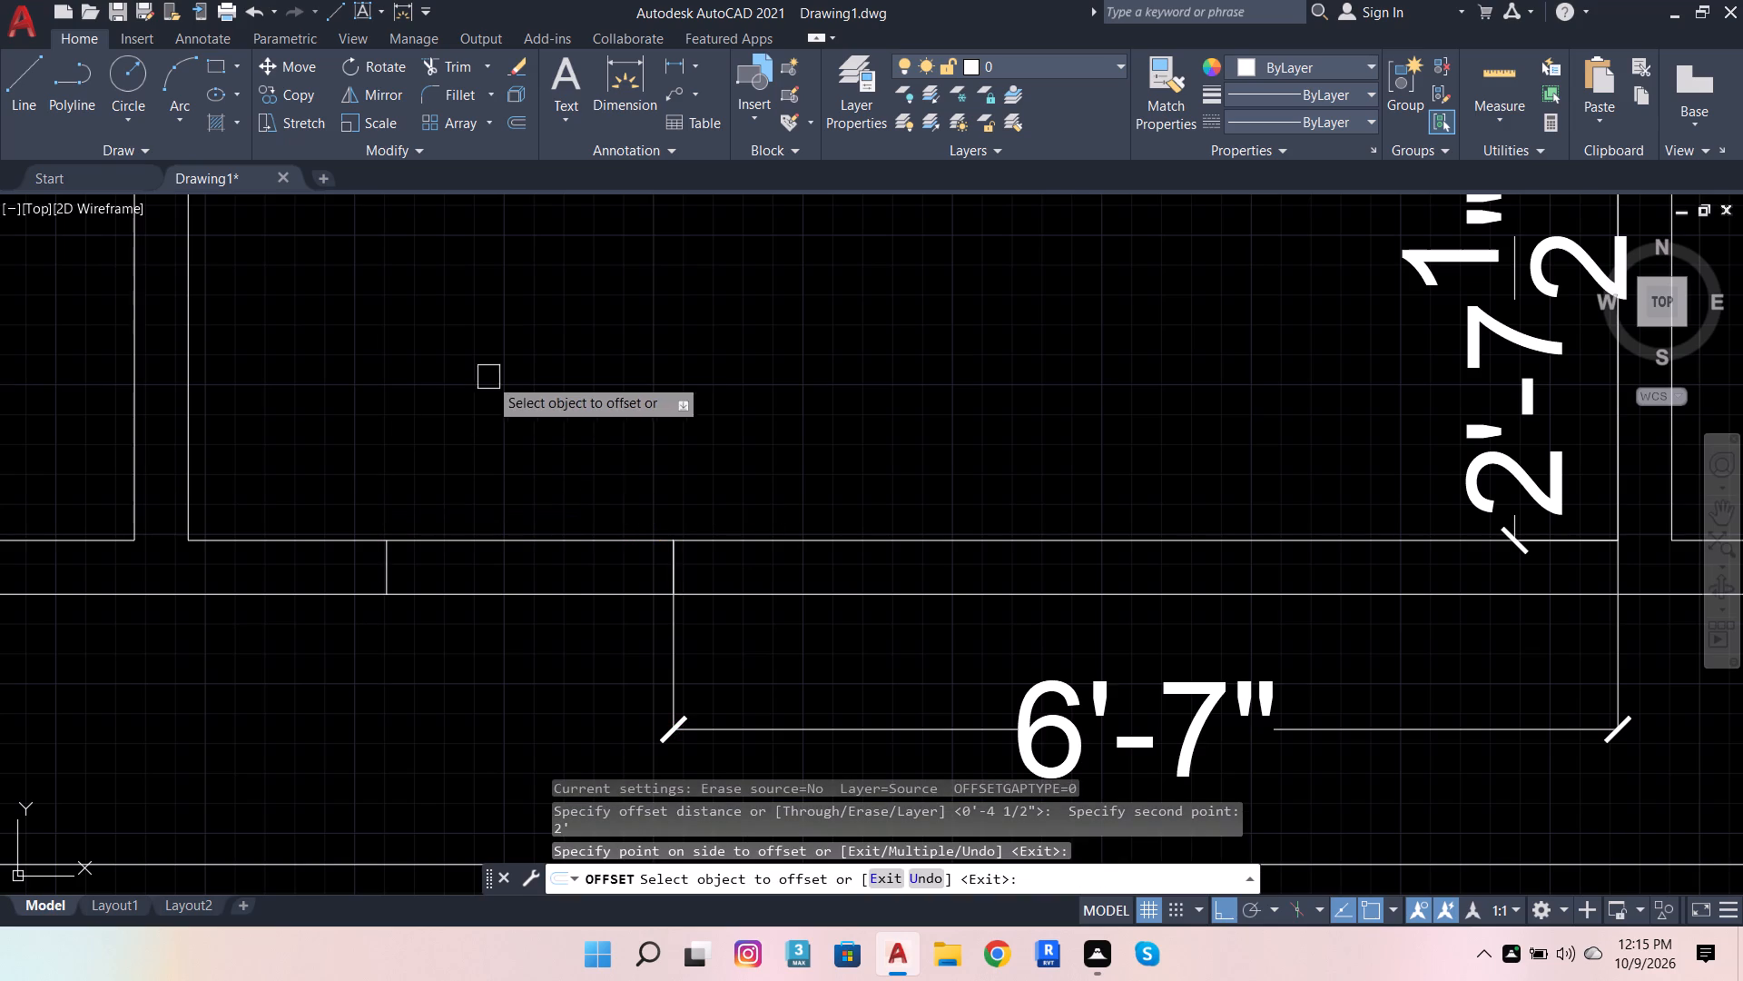
key(Escape)
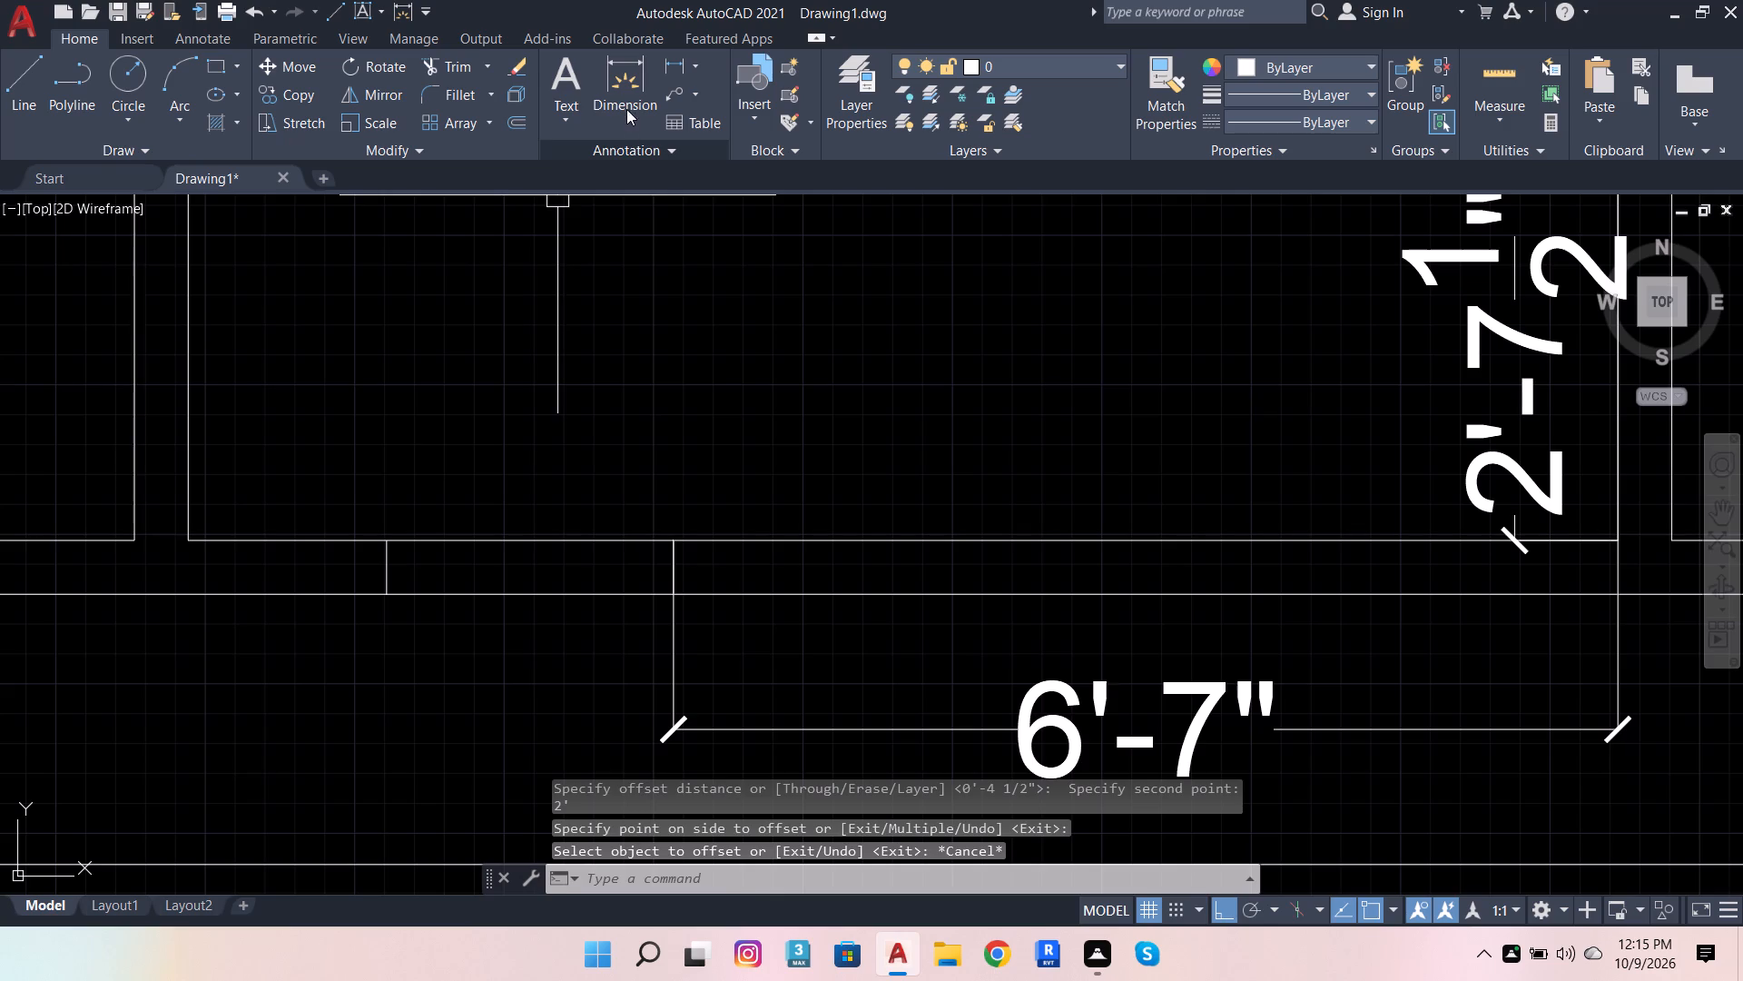
Dimension the distance between the two short vertical lines below the bottom wall, aligned with the 6'-7" dimension line.
click(628, 99)
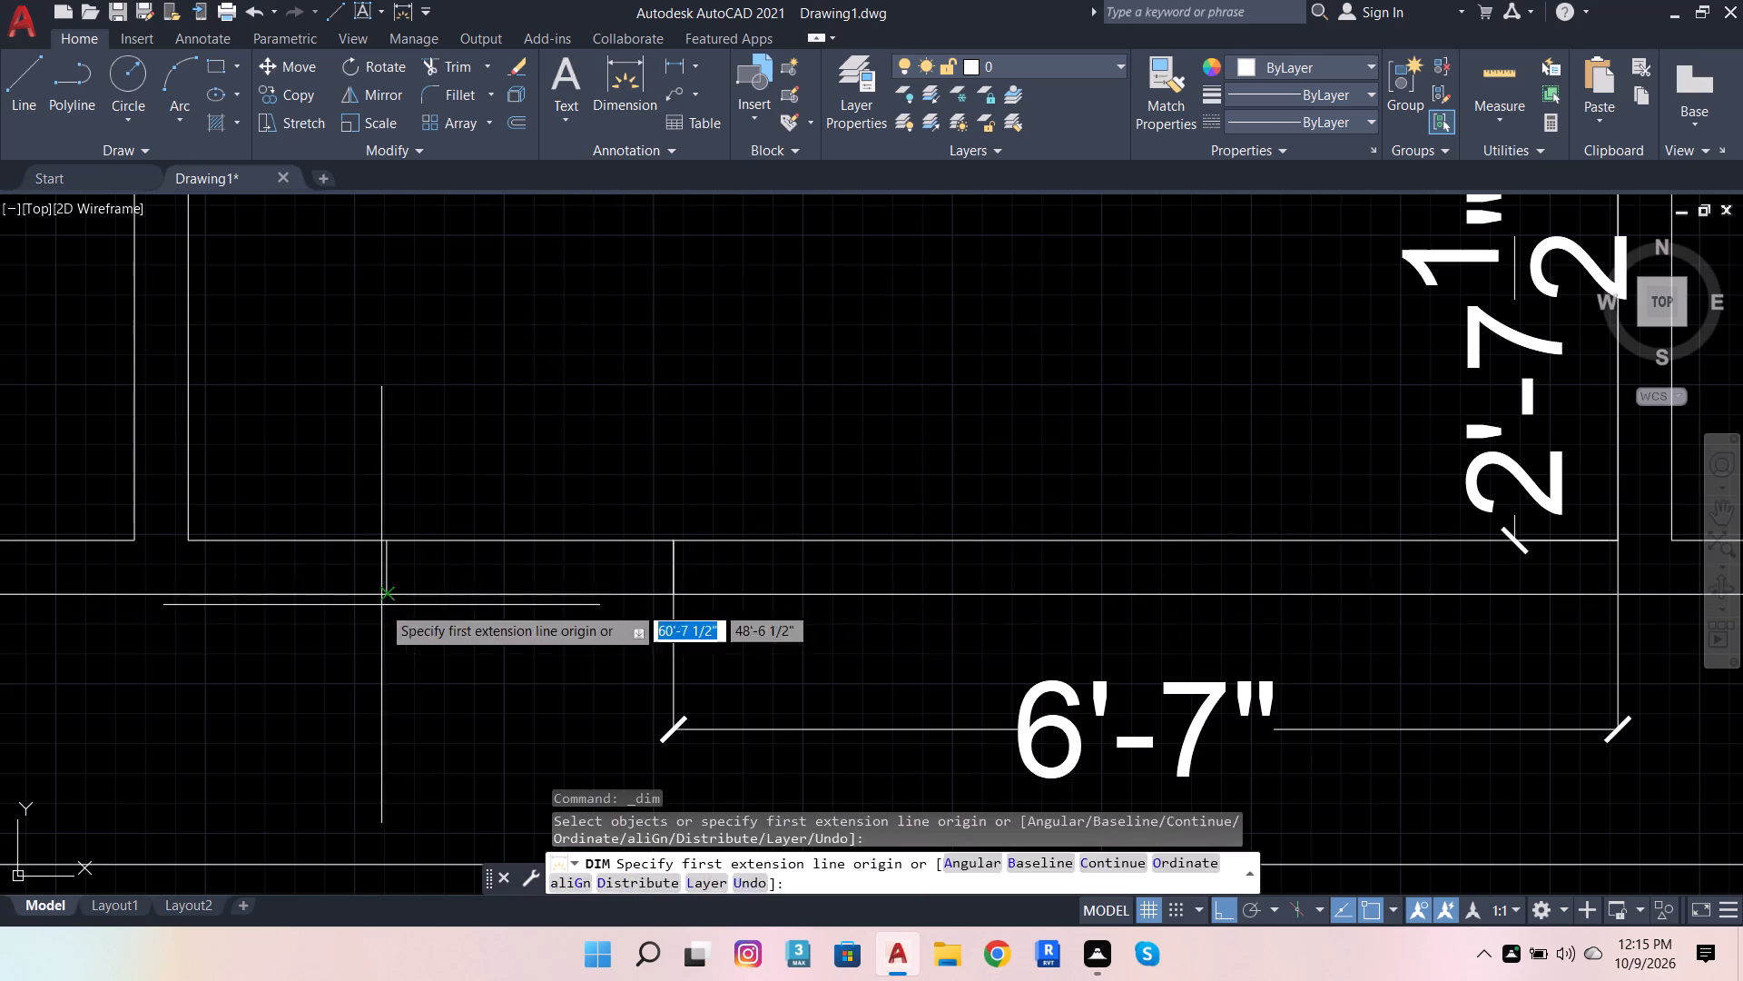
click(389, 591)
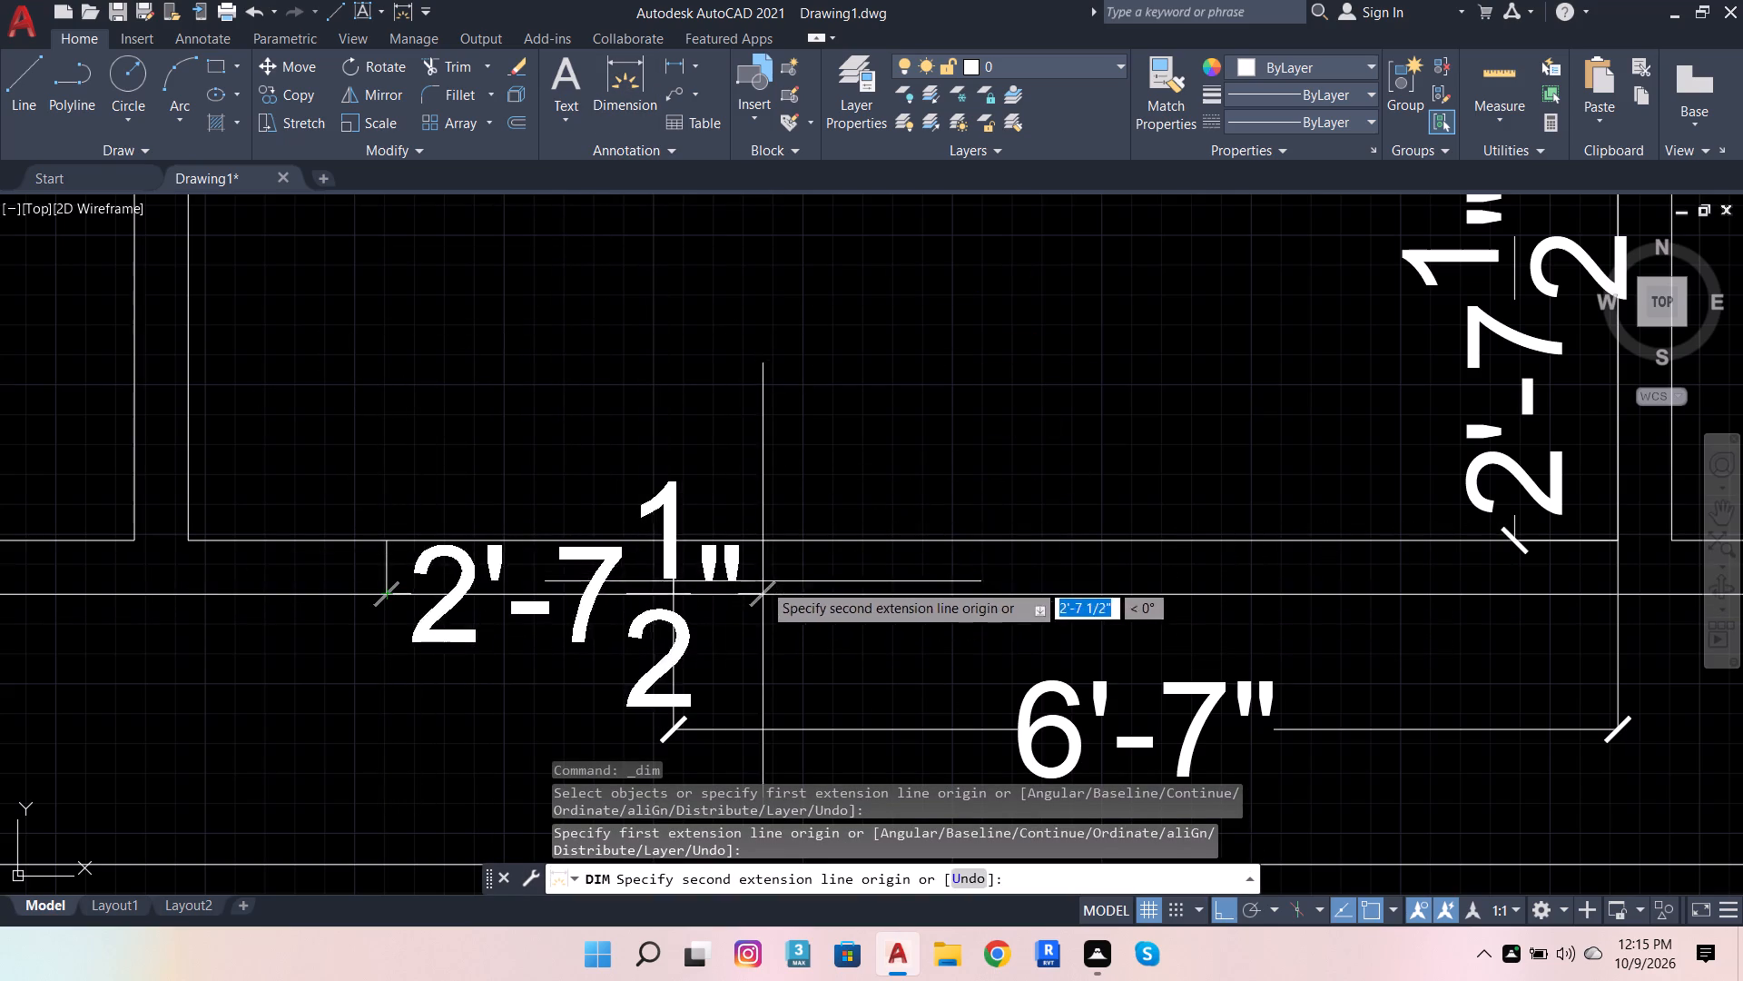
click(679, 588)
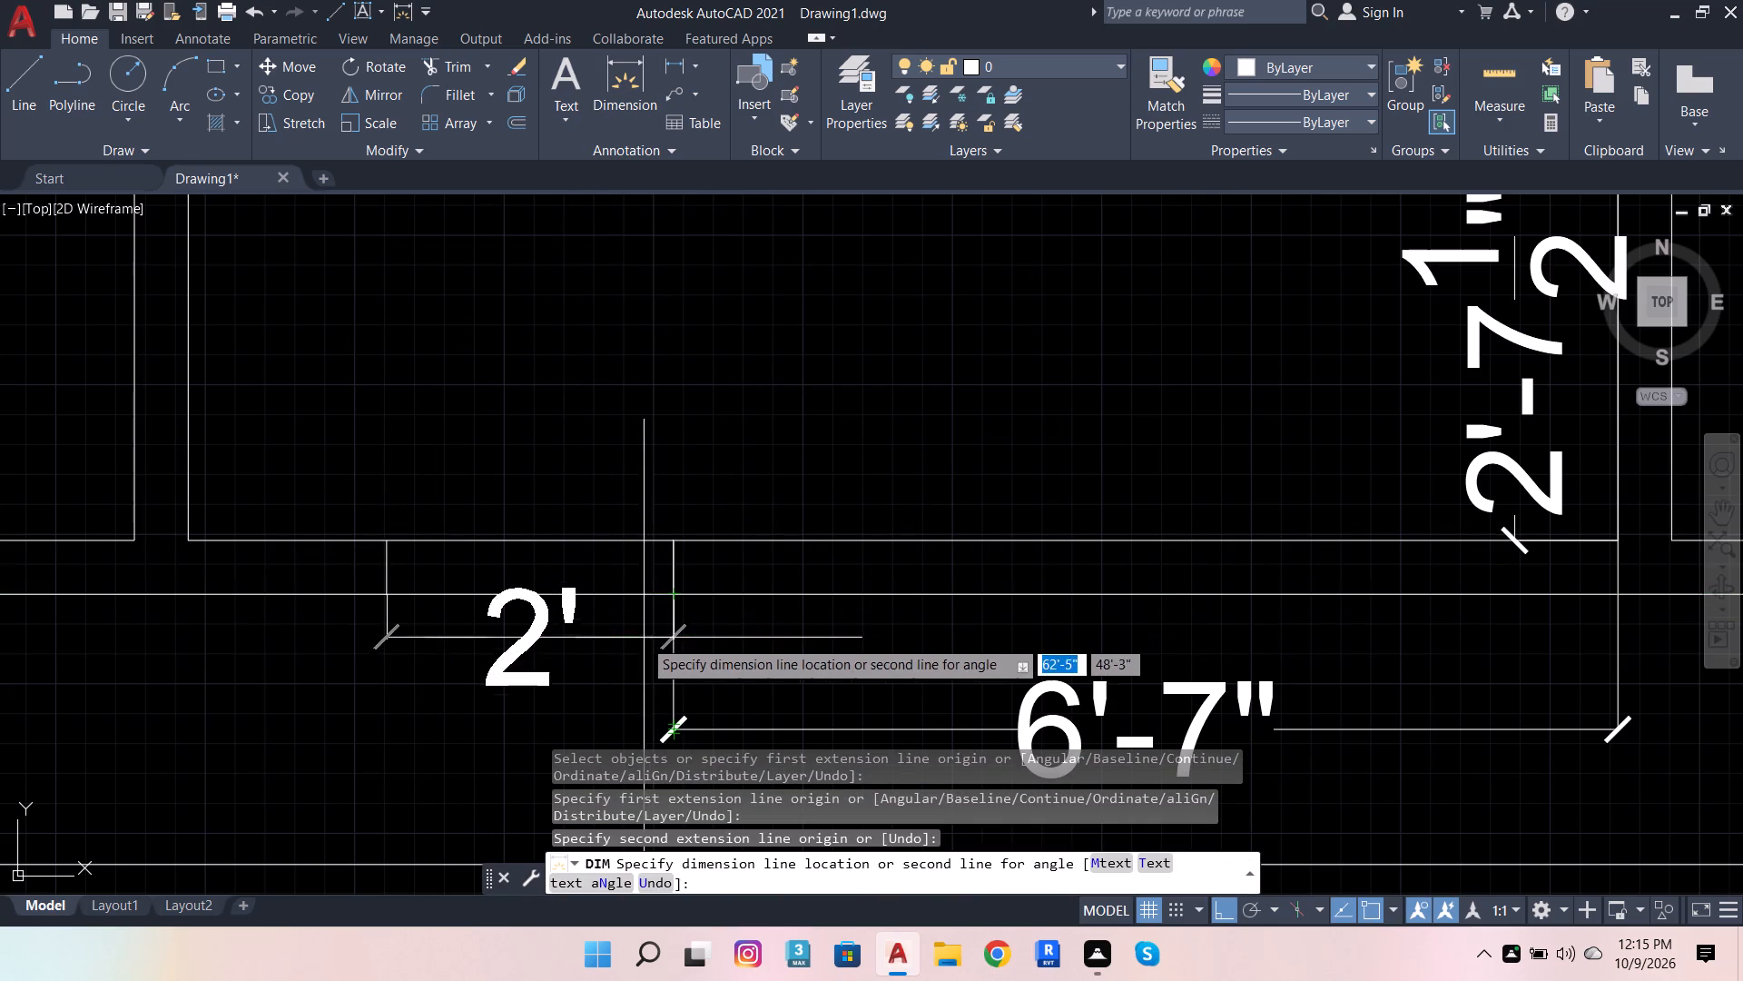
scroll(648, 589, down, 2)
scroll(657, 628, up, 3)
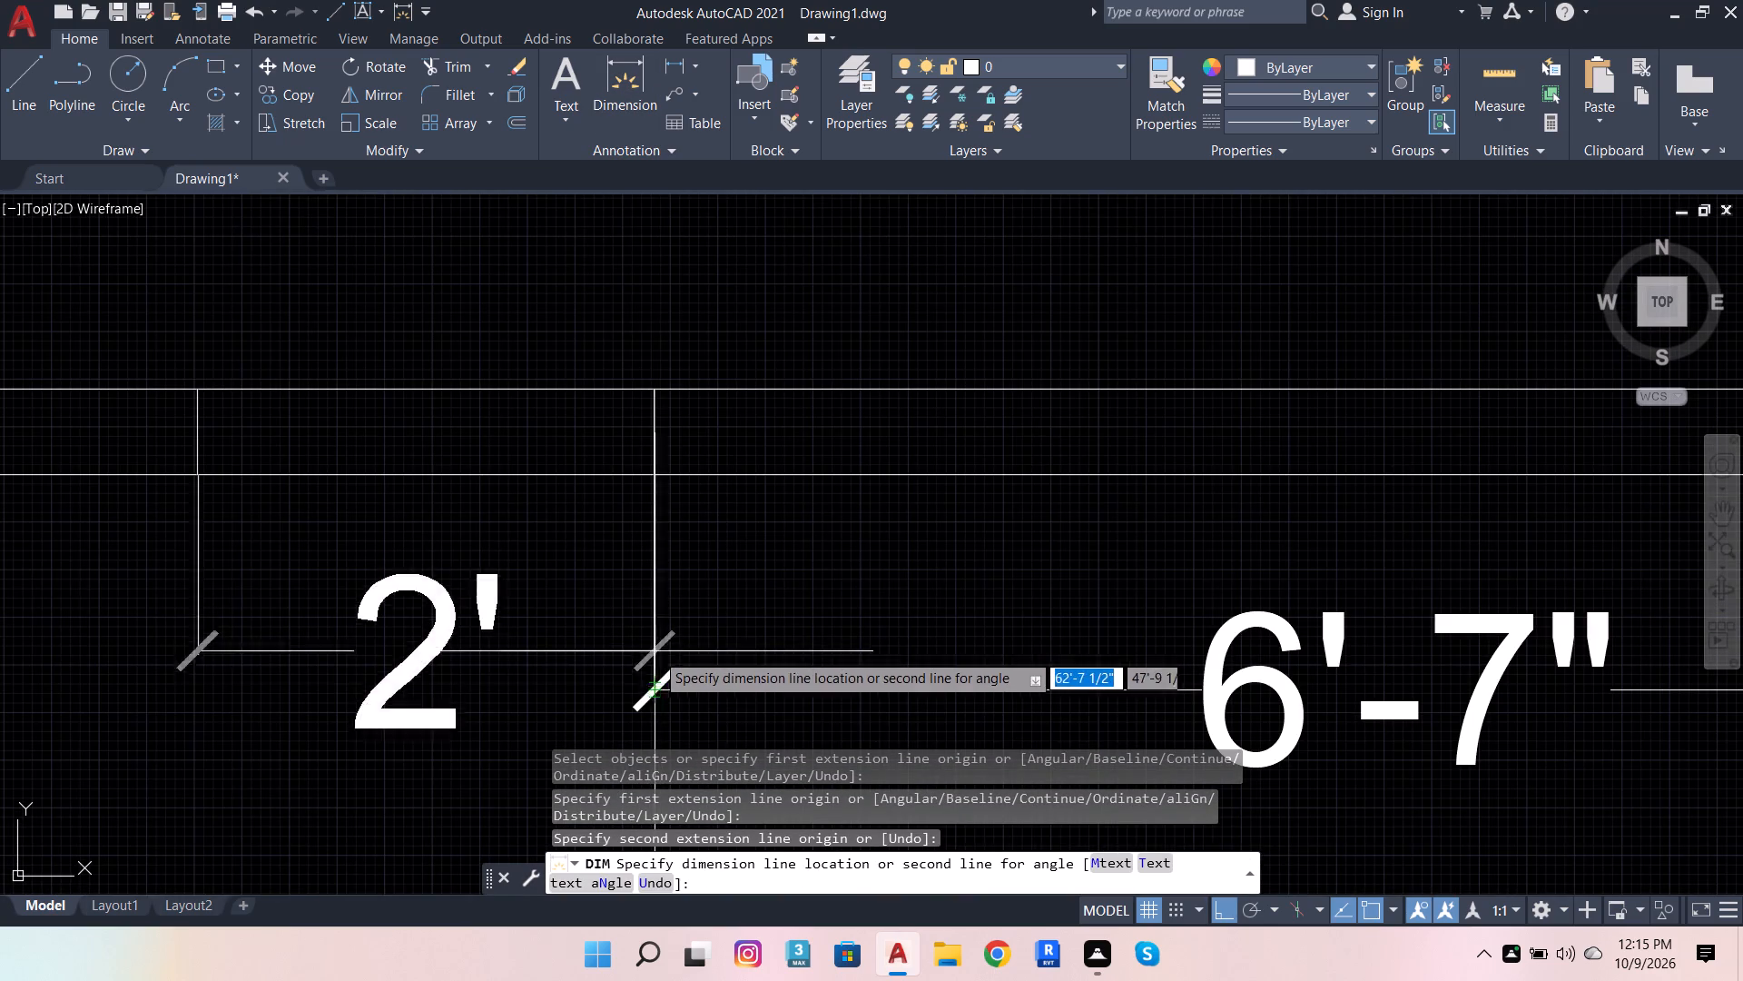
click(659, 689)
scroll(714, 599, down, 2)
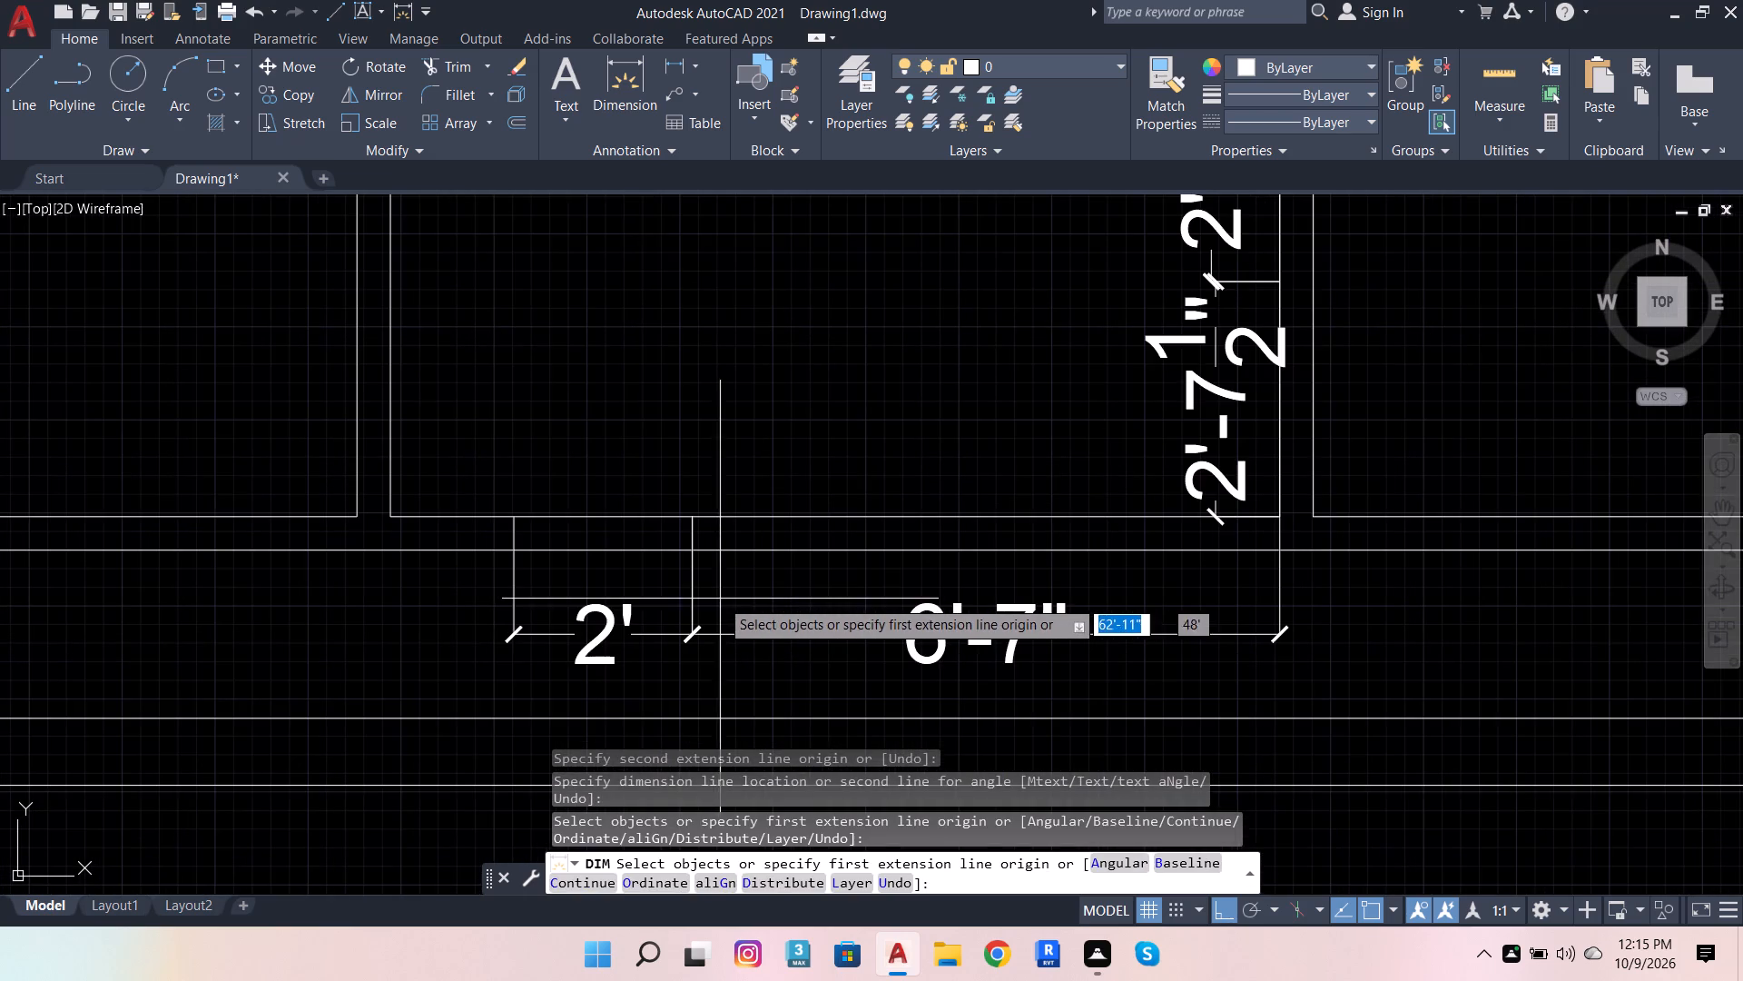
key(Escape)
key(Escape)
key(Escape)
key(Escape)
key(Escape)
key(Escape)
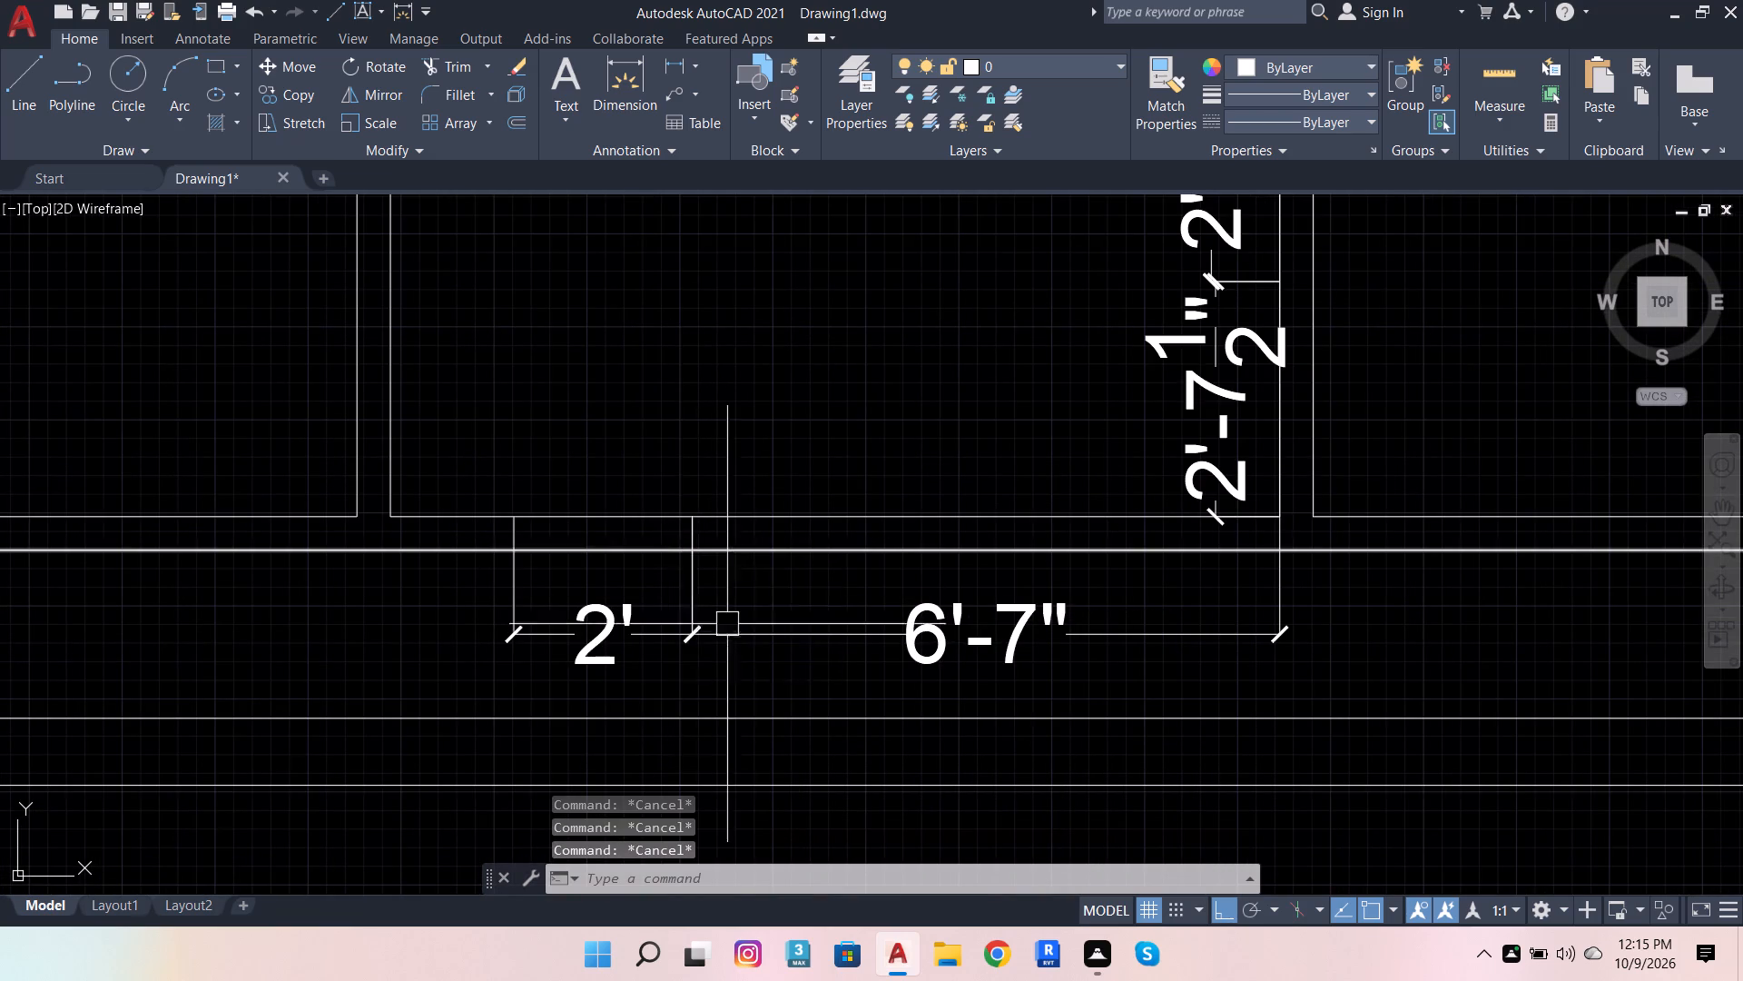
Trim both bottom wall lines between the two short vertical lines to open the 2' gap in the small lower room.
scroll(746, 649, down, 5)
scroll(705, 635, up, 4)
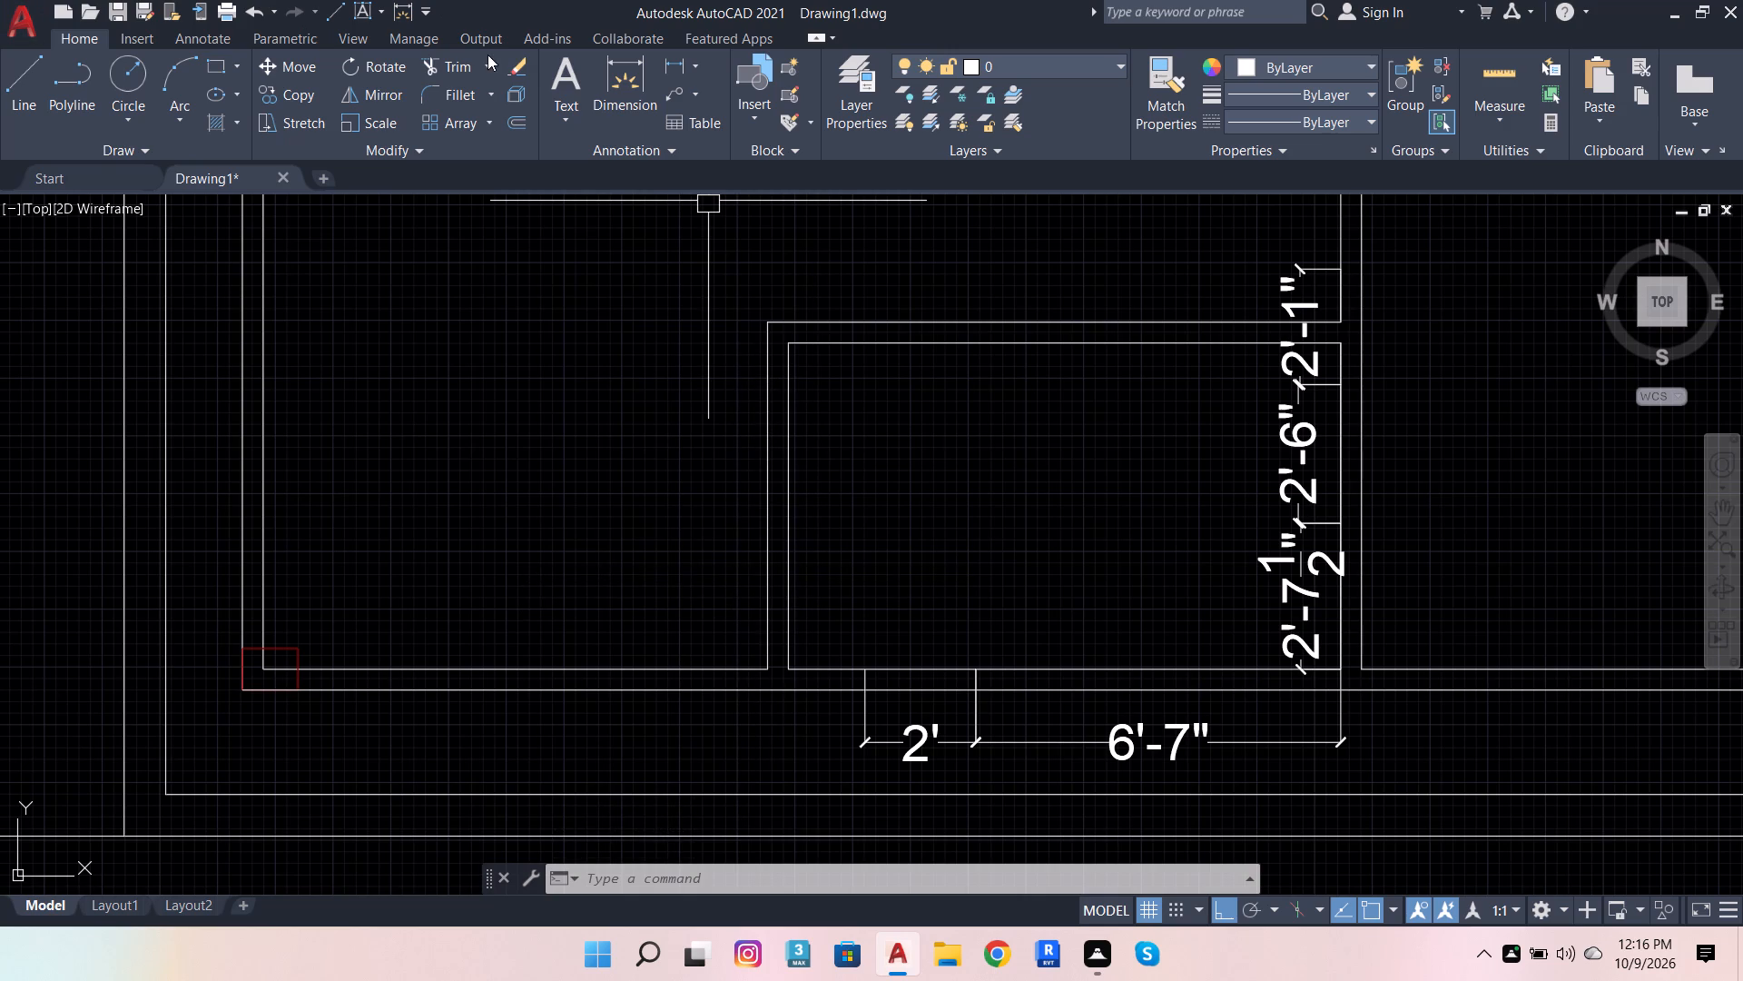
click(435, 71)
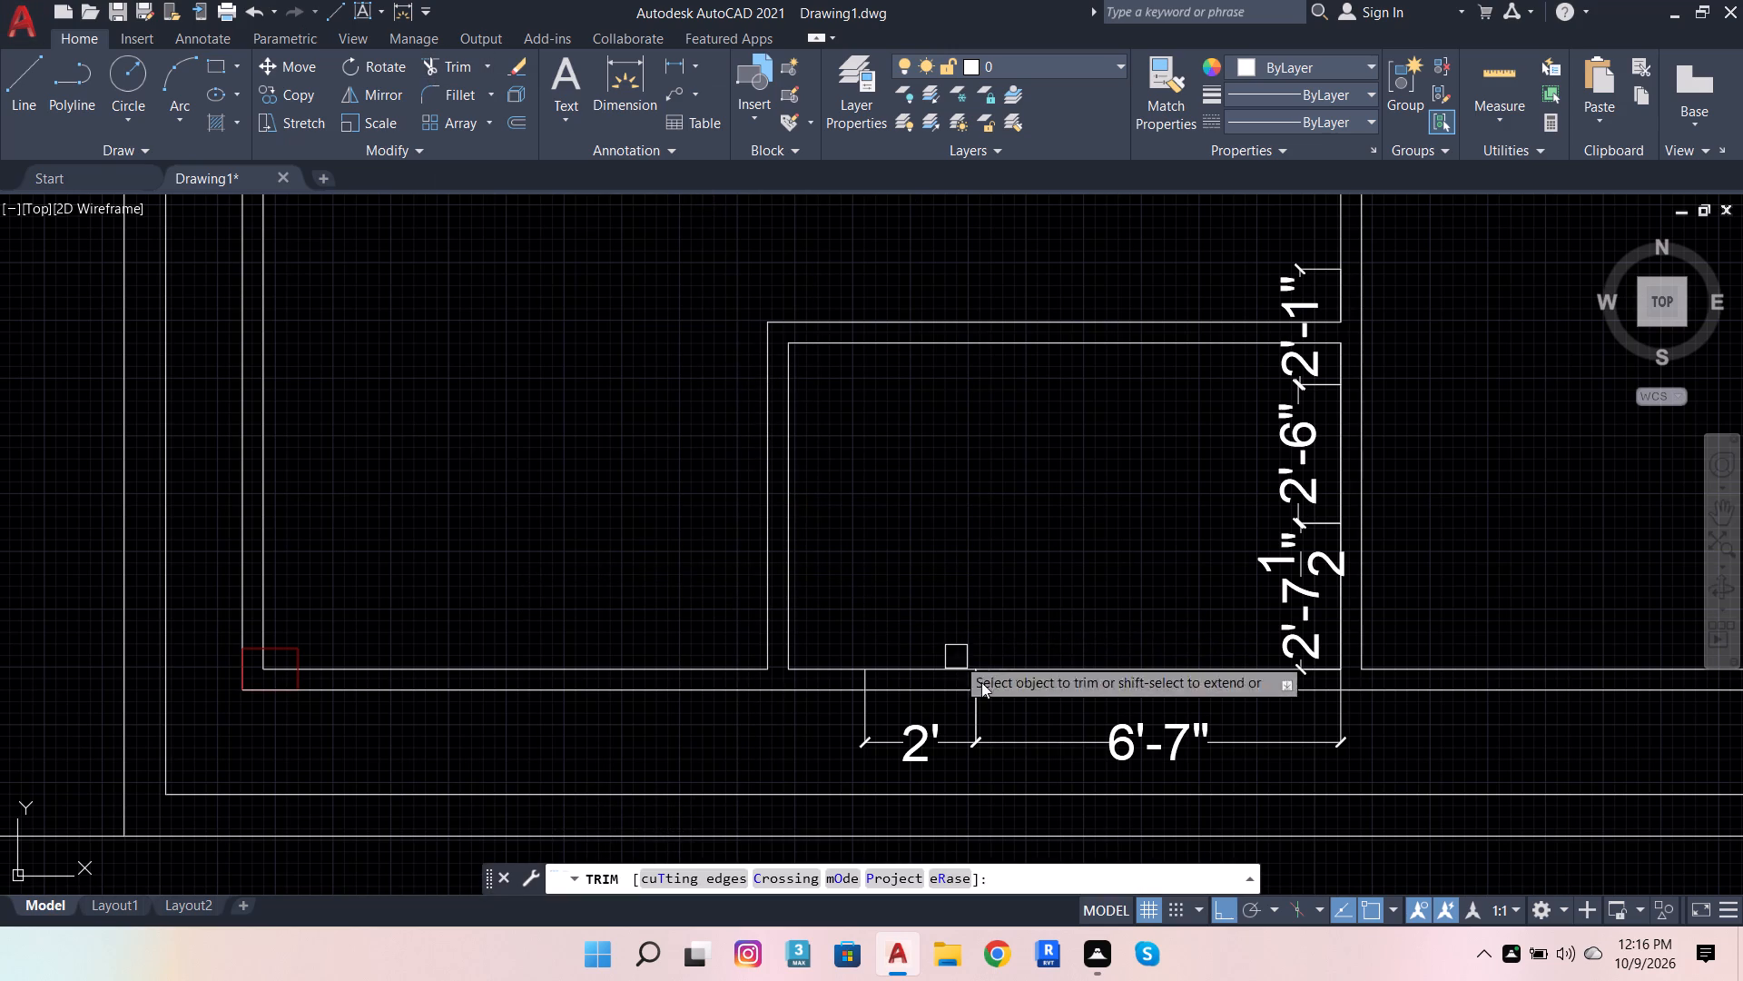
click(927, 669)
click(933, 691)
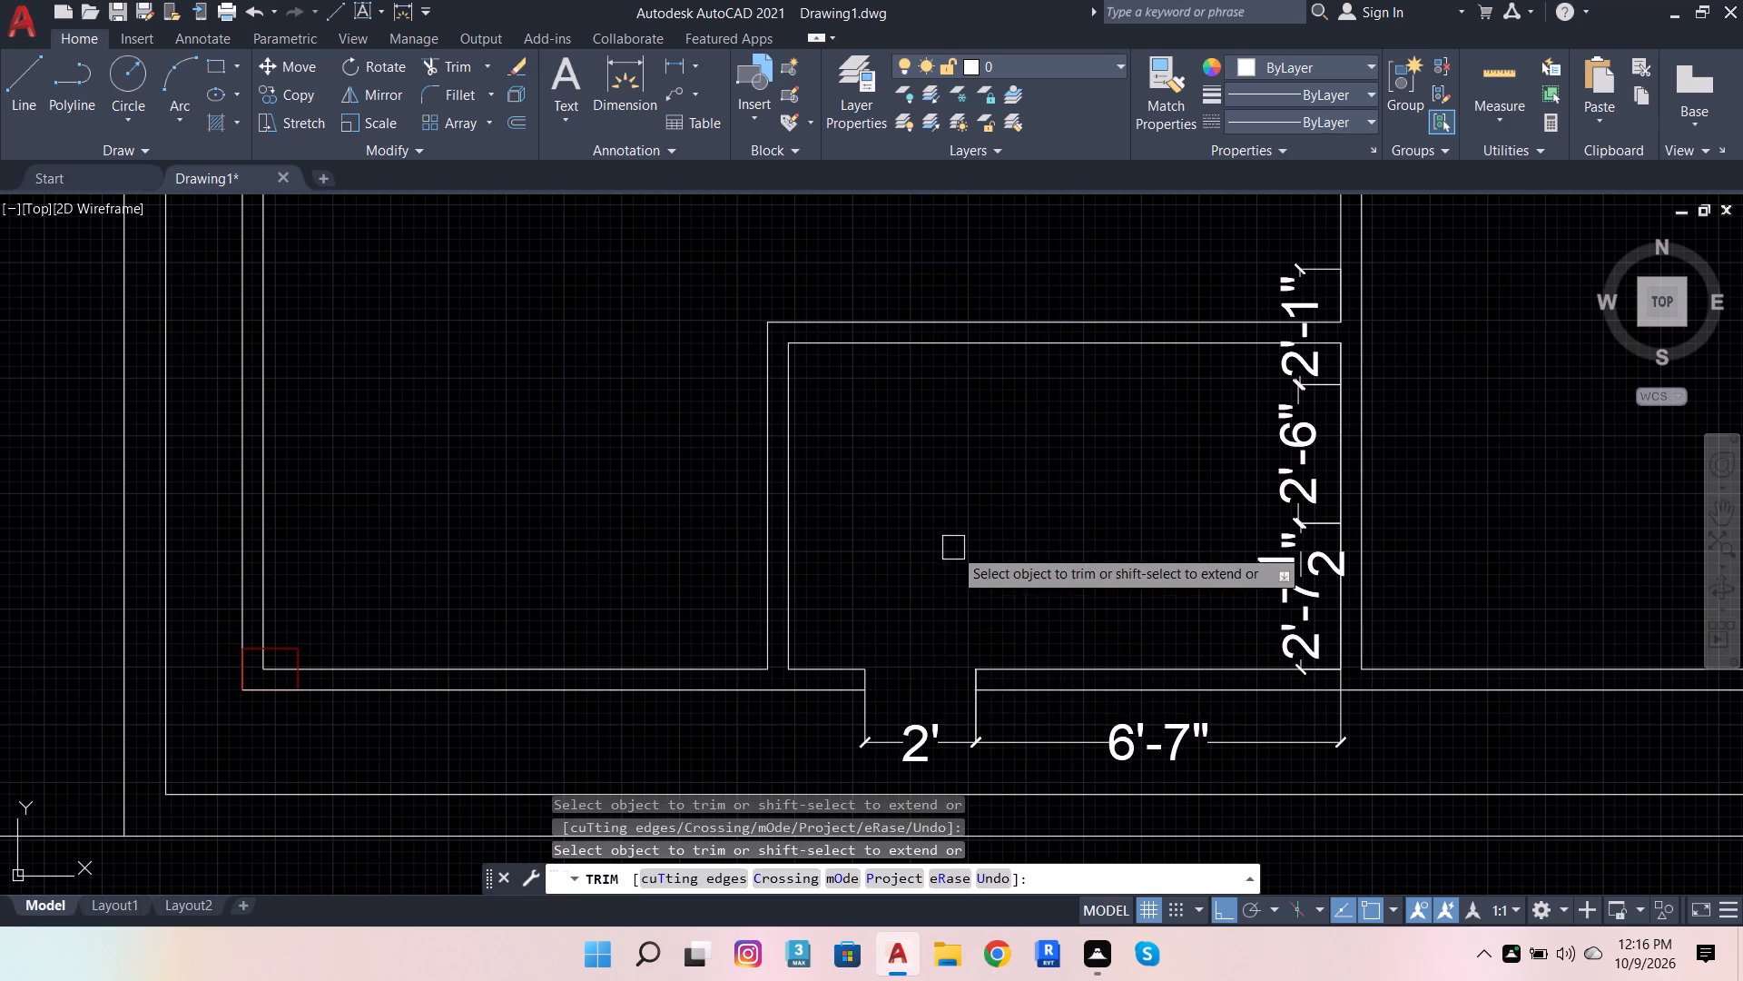
scroll(955, 548, down, 2)
key(Escape)
key(Escape)
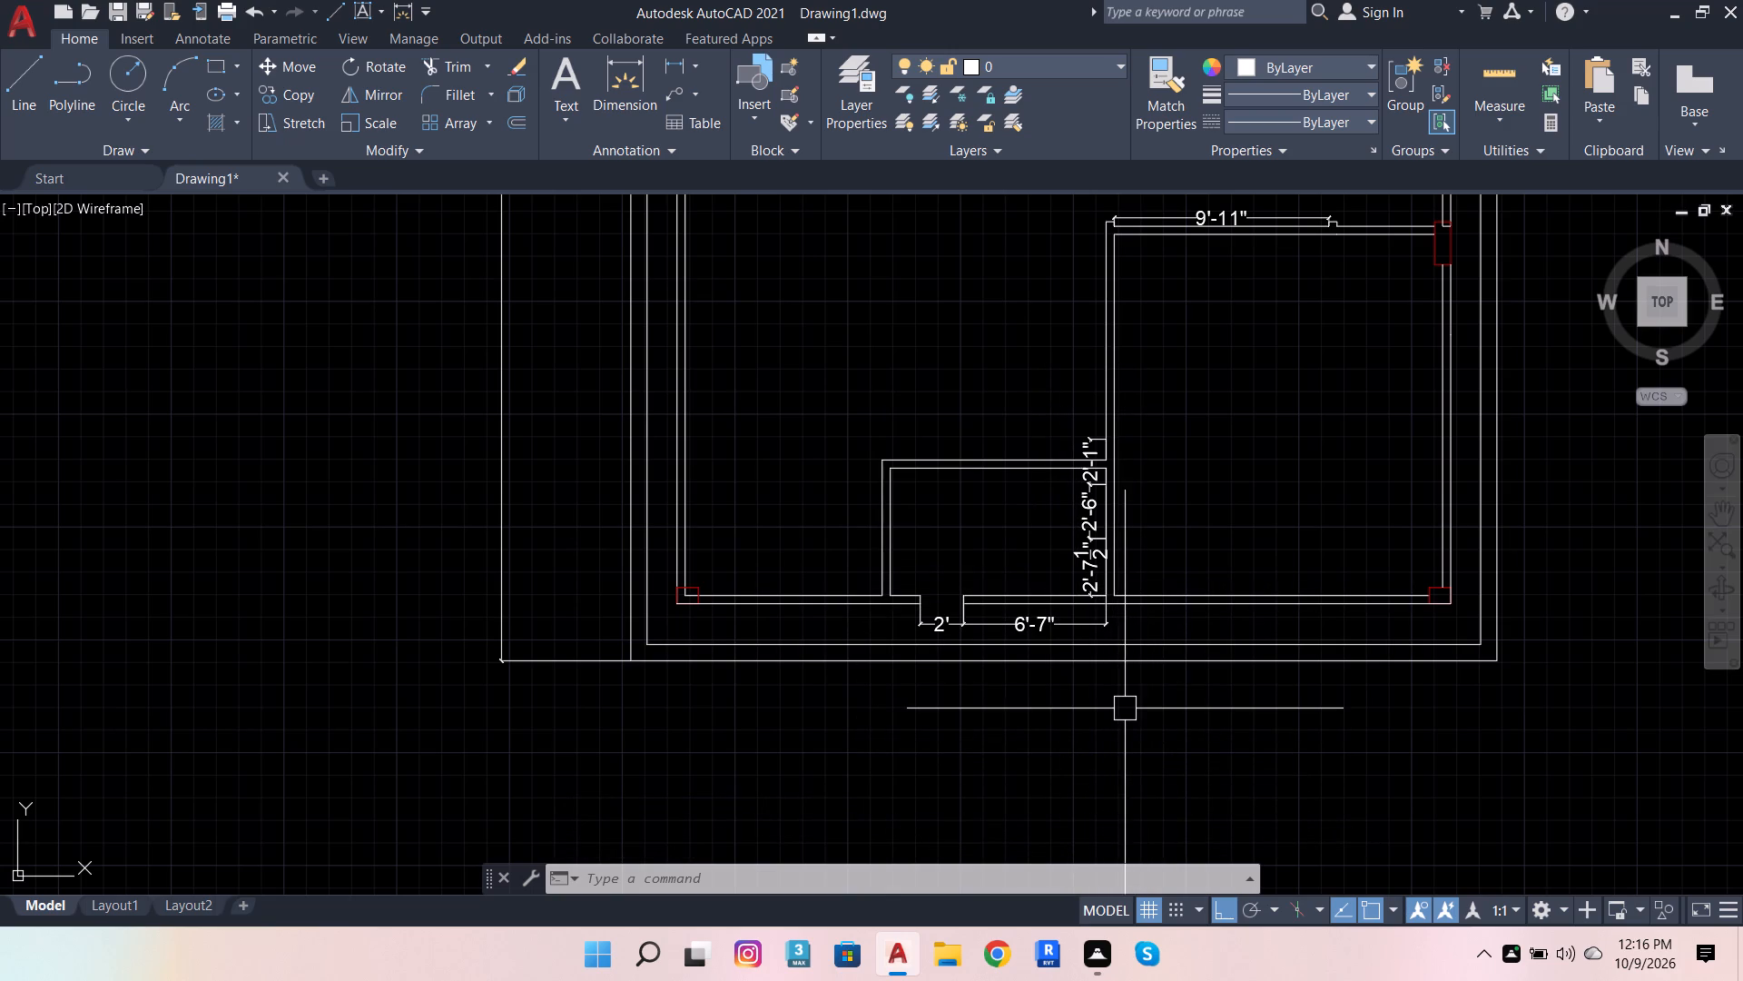
Dimension the bottom wall from the lower-left column's right edge to the small room's left partition, placing the dimension below the wall.
scroll(959, 573, up, 1)
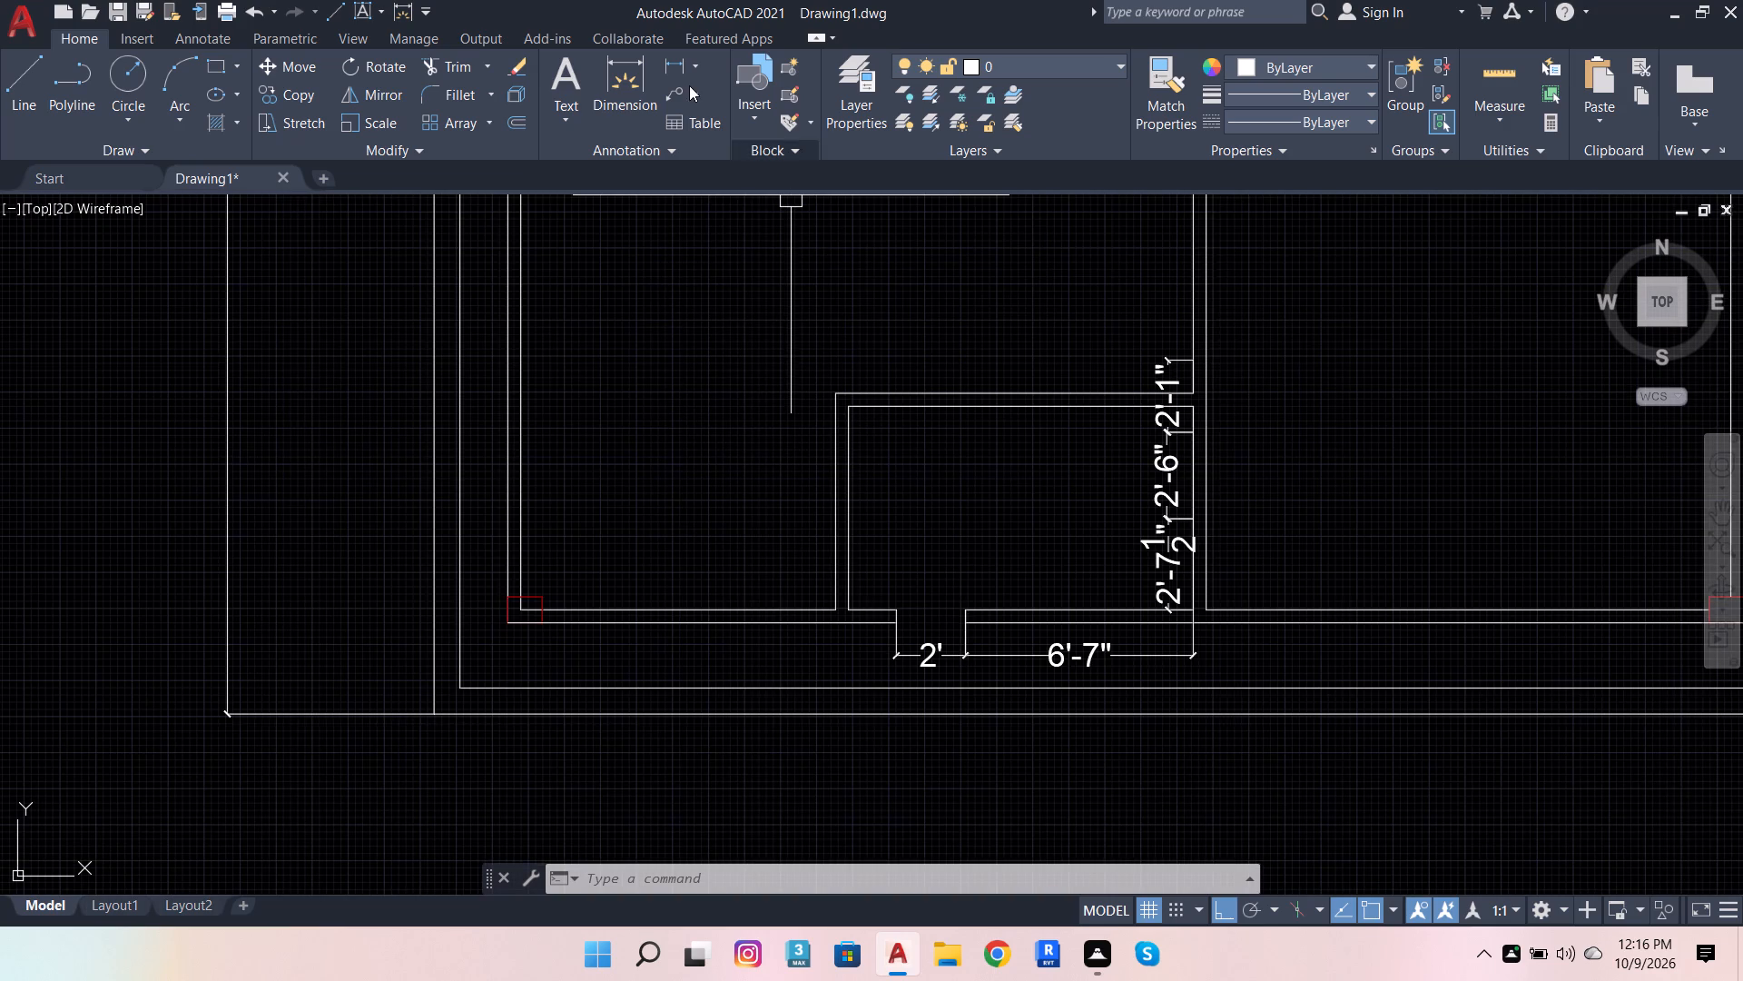
click(631, 90)
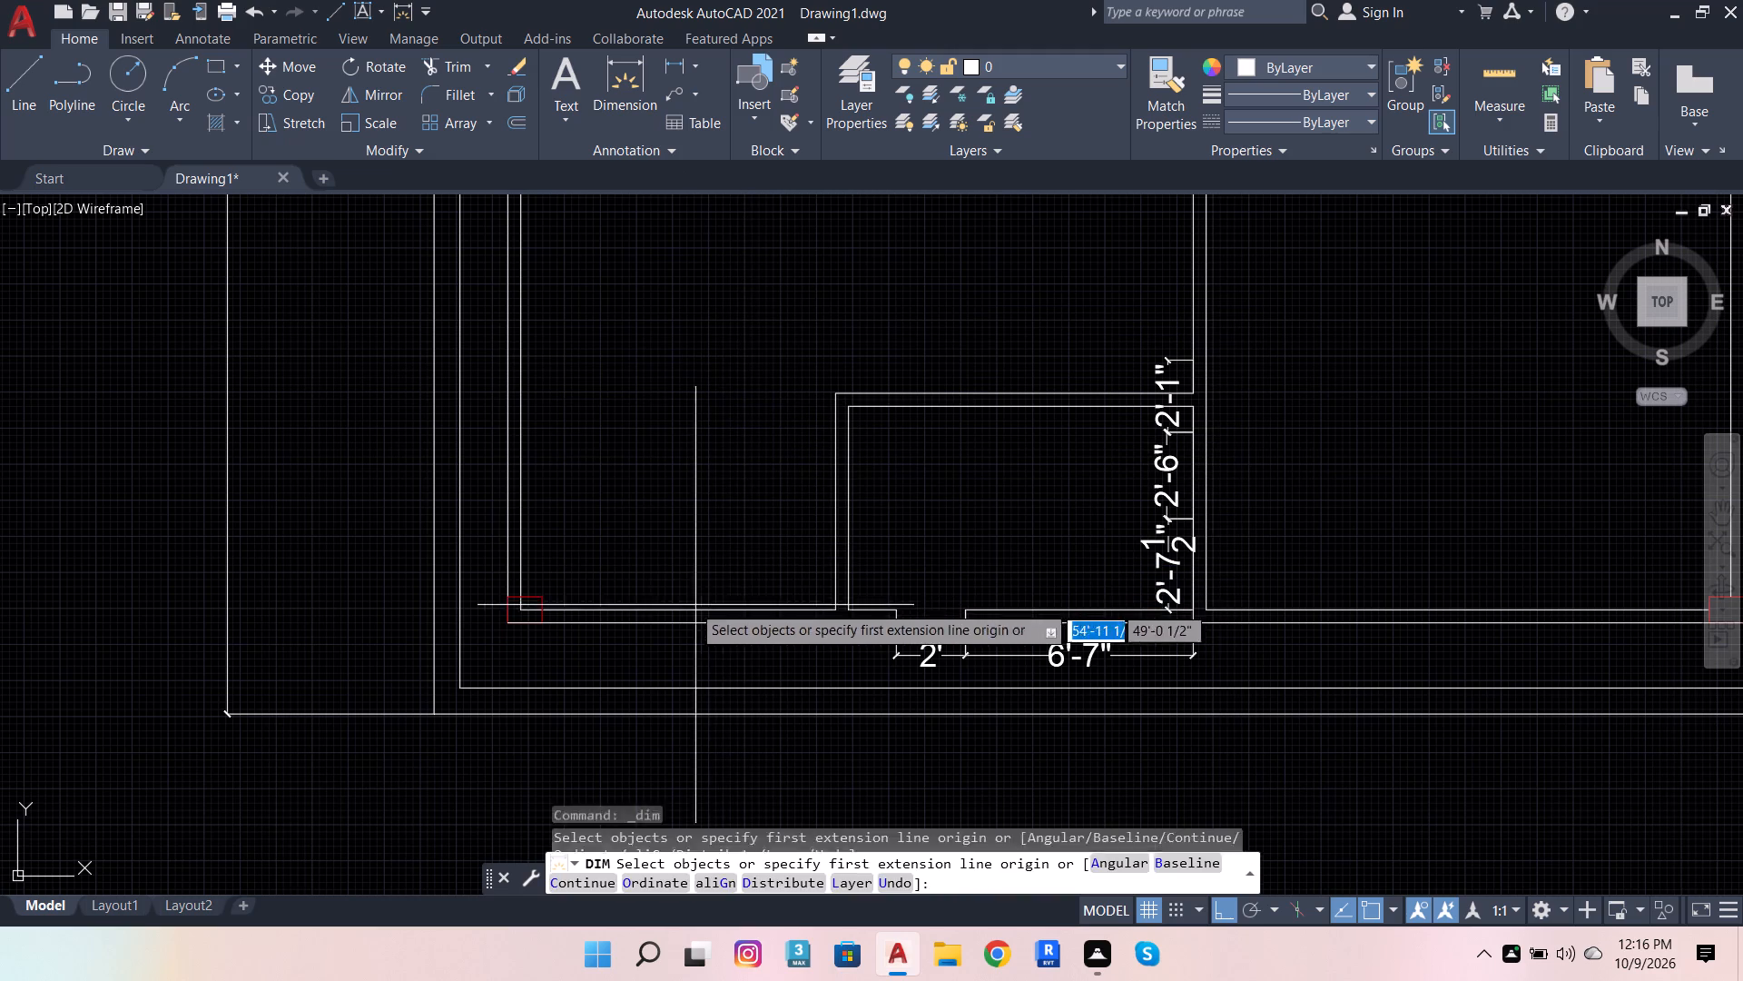
scroll(625, 608, up, 2)
click(421, 606)
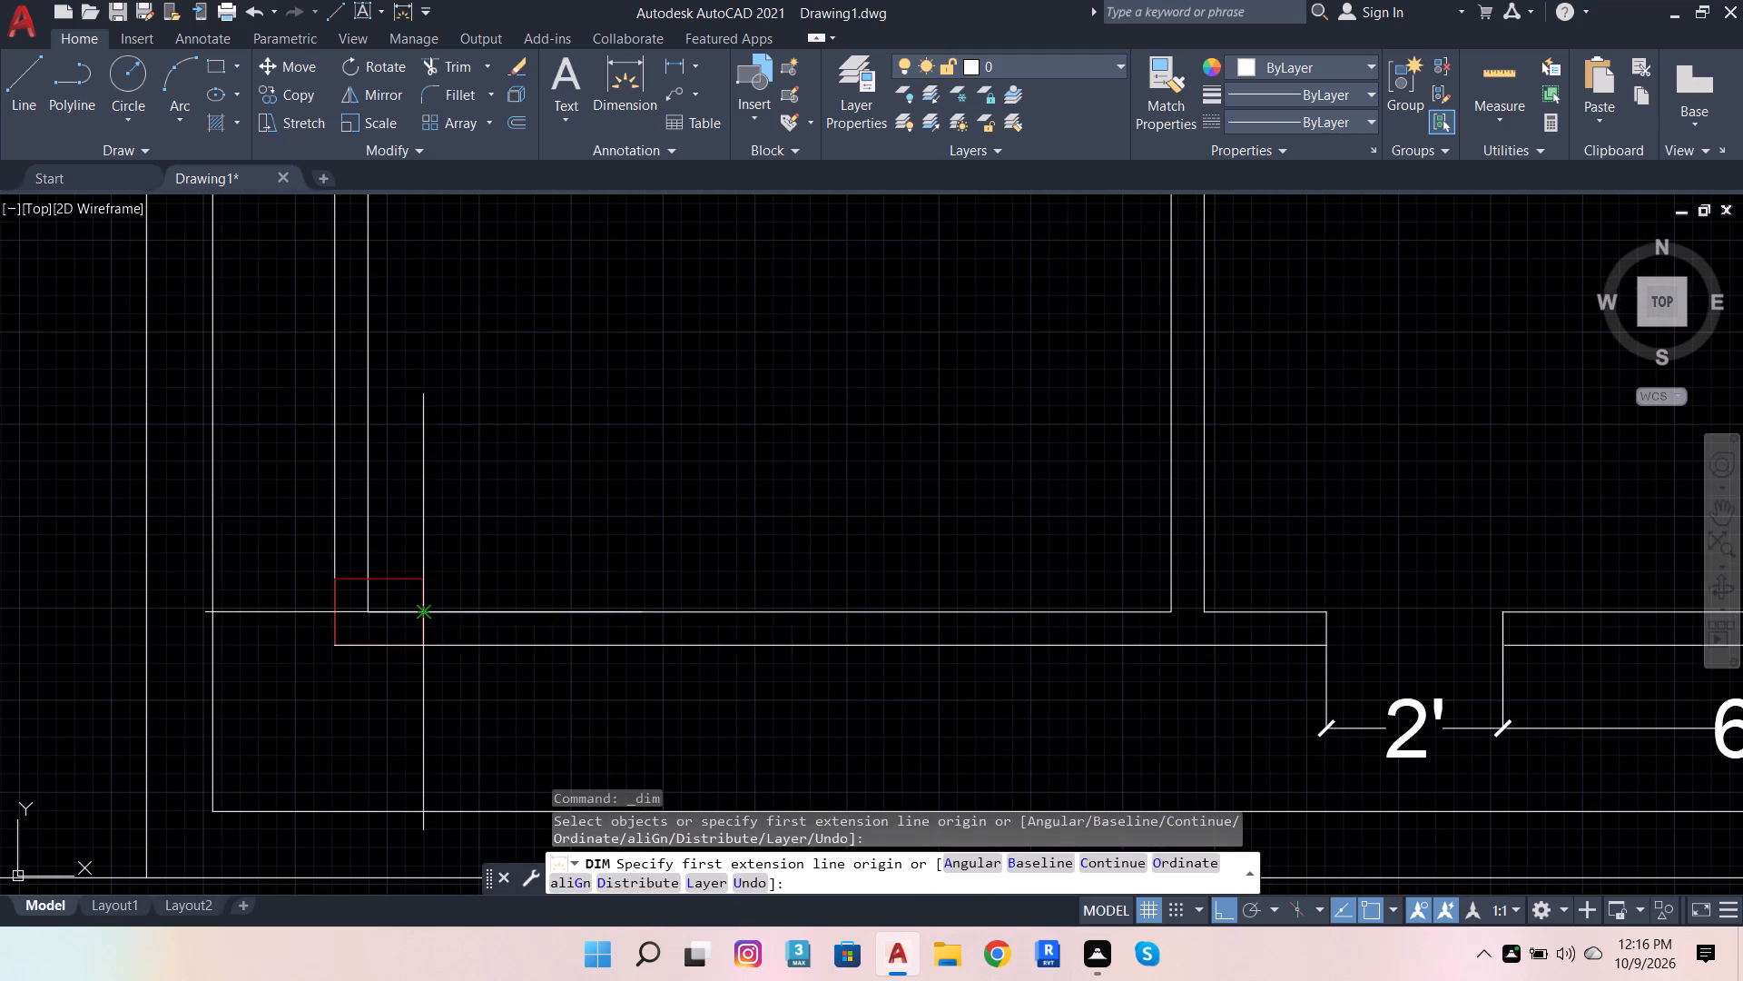
click(1158, 614)
scroll(1078, 519, down, 1)
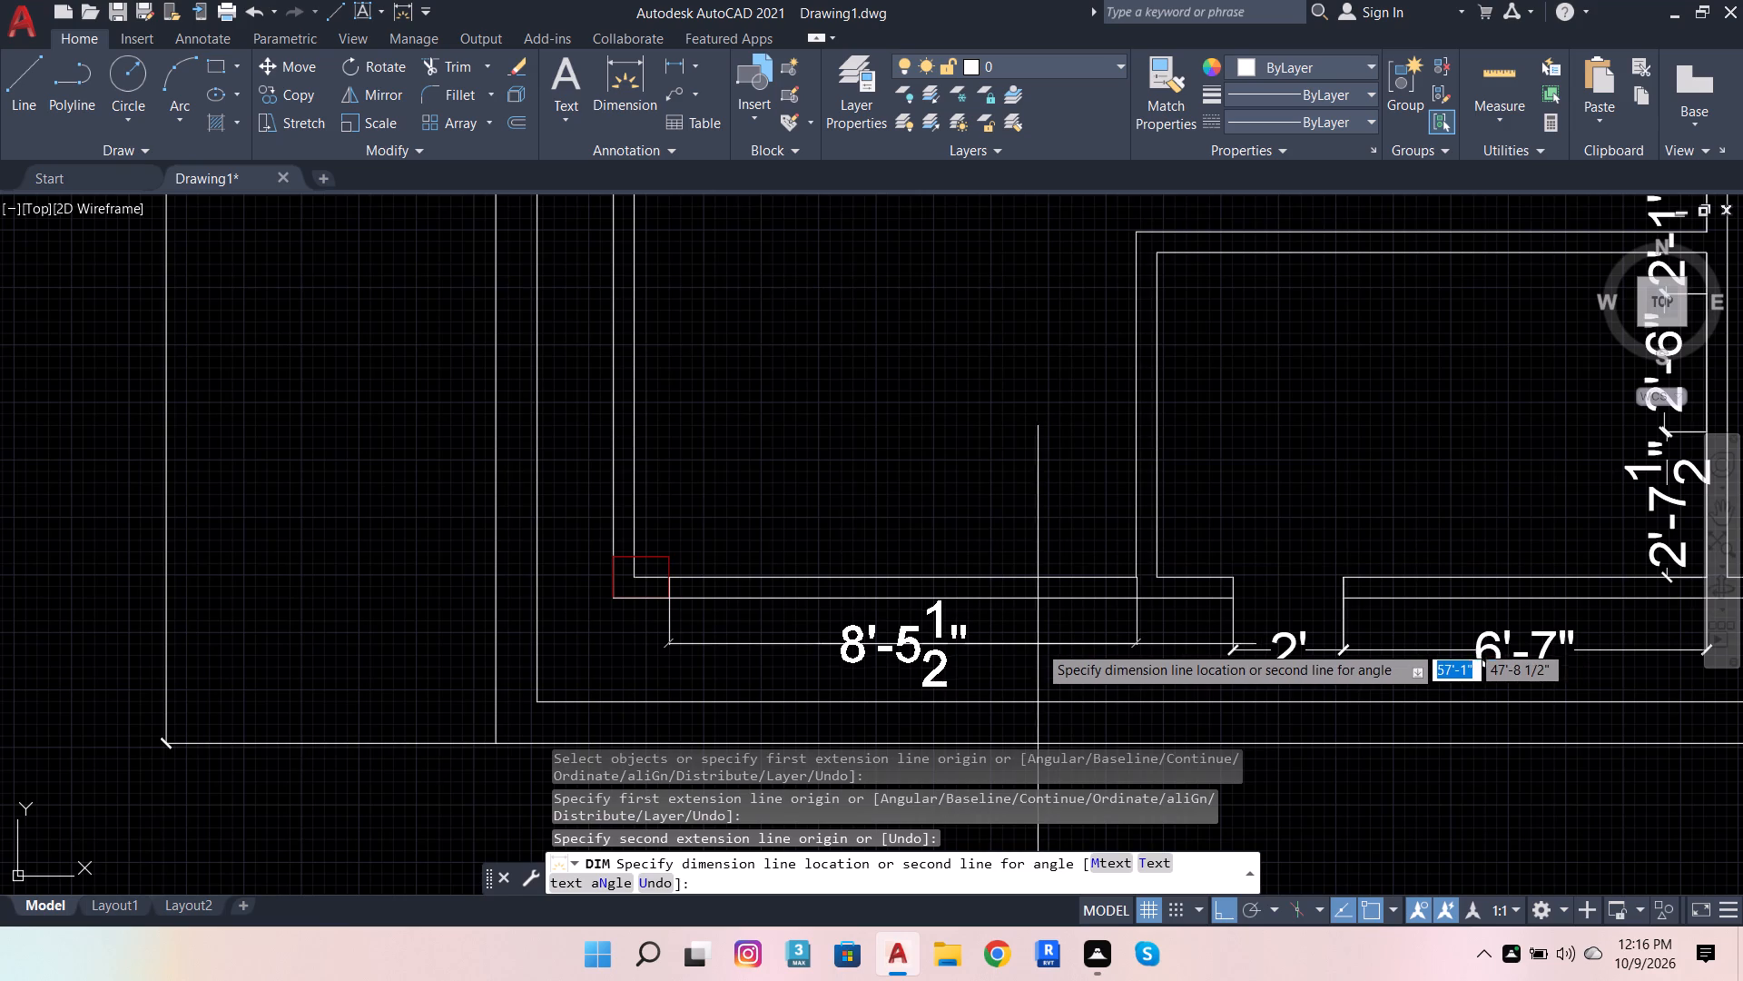
scroll(1029, 645, up, 1)
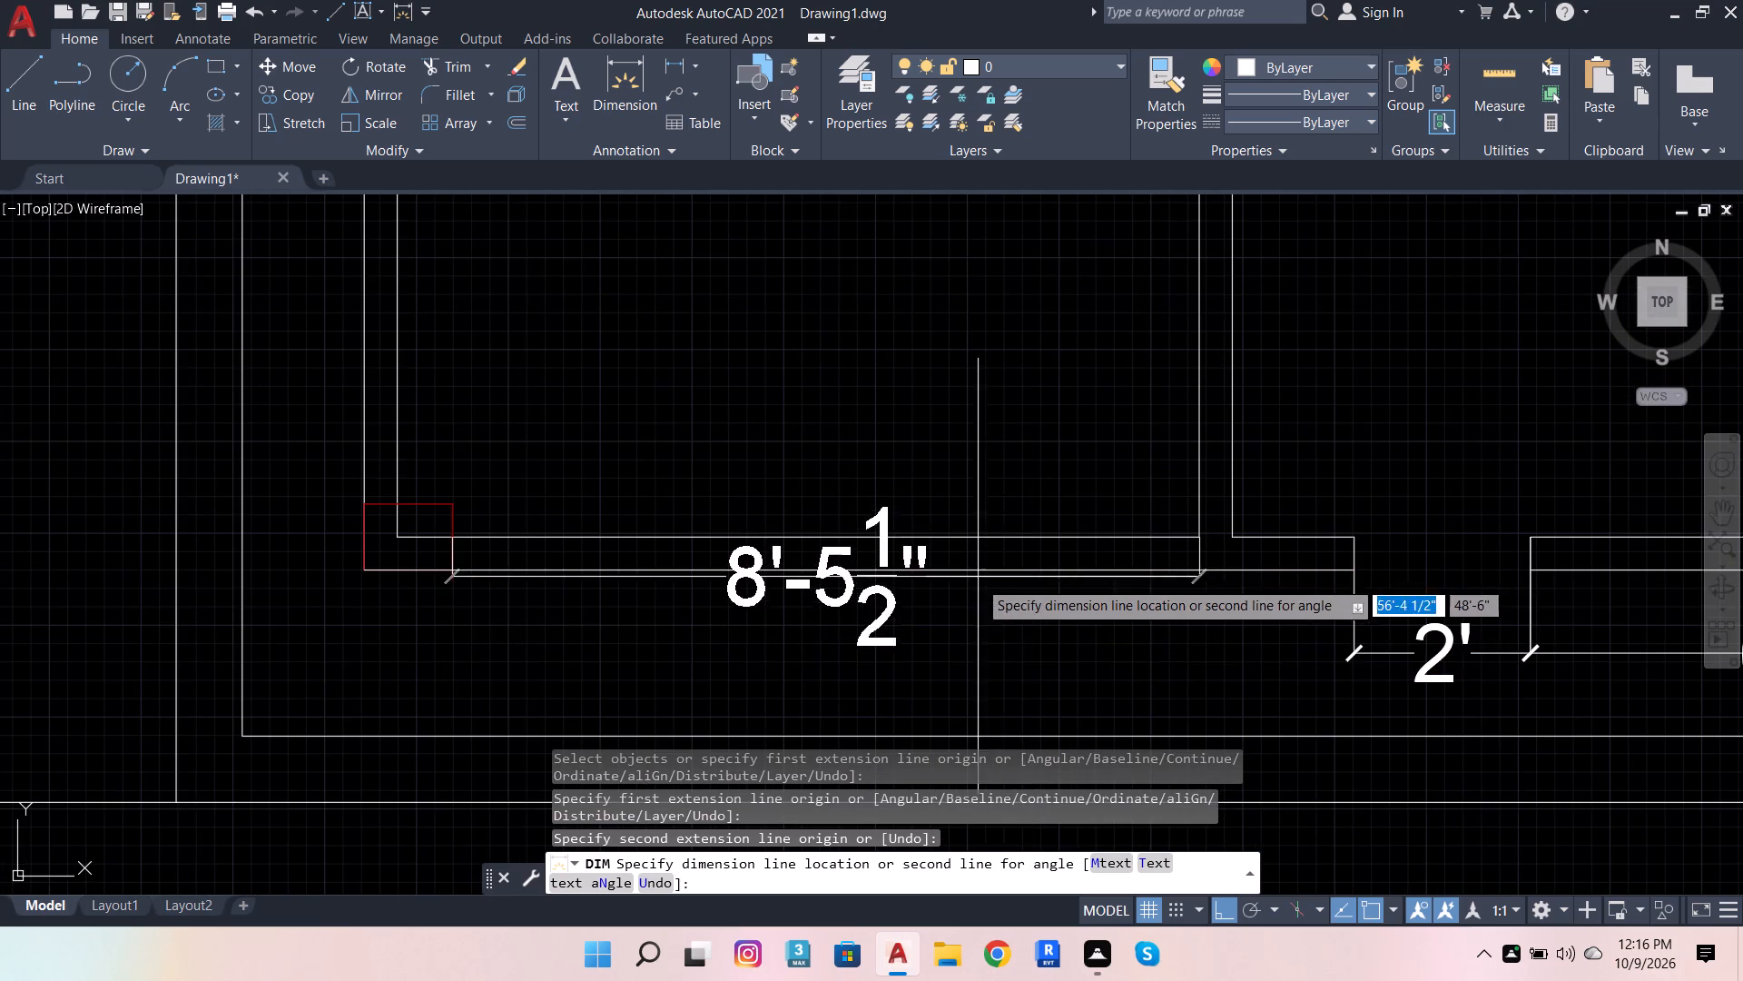
click(1019, 668)
scroll(1009, 520, down, 4)
scroll(1028, 505, up, 3)
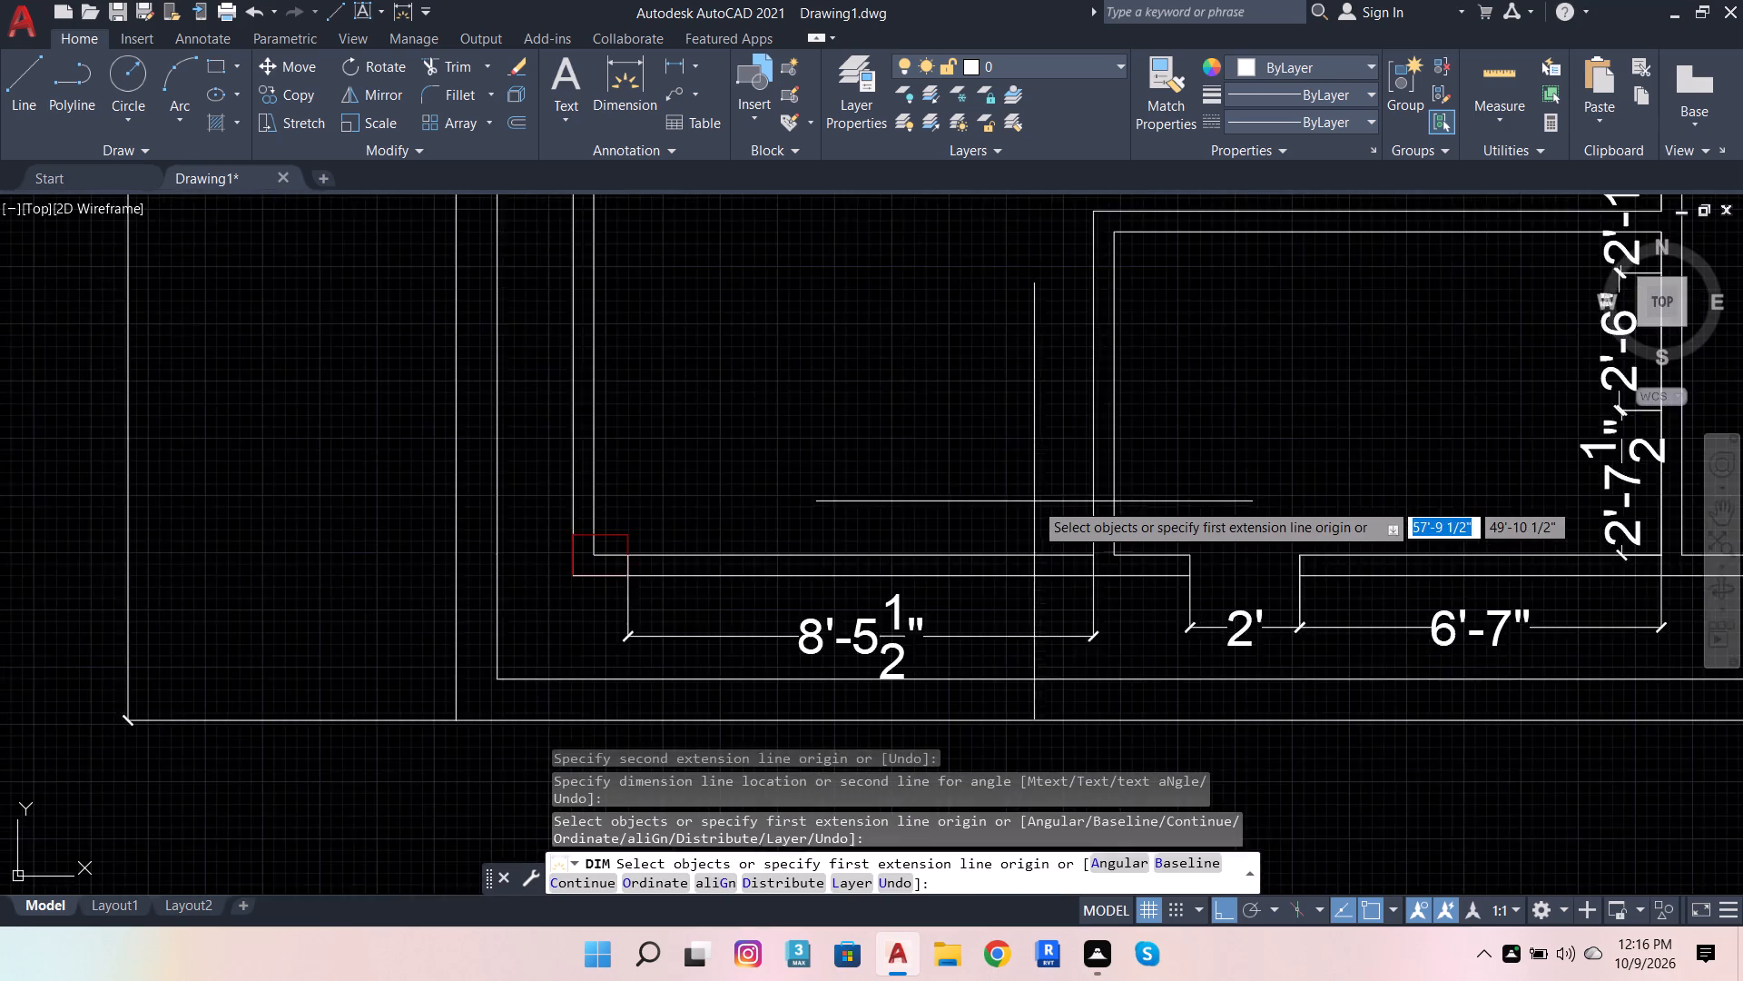
key(Escape)
key(Escape)
key(Escape)
key(Escape)
key(Escape)
key(Escape)
key(Escape)
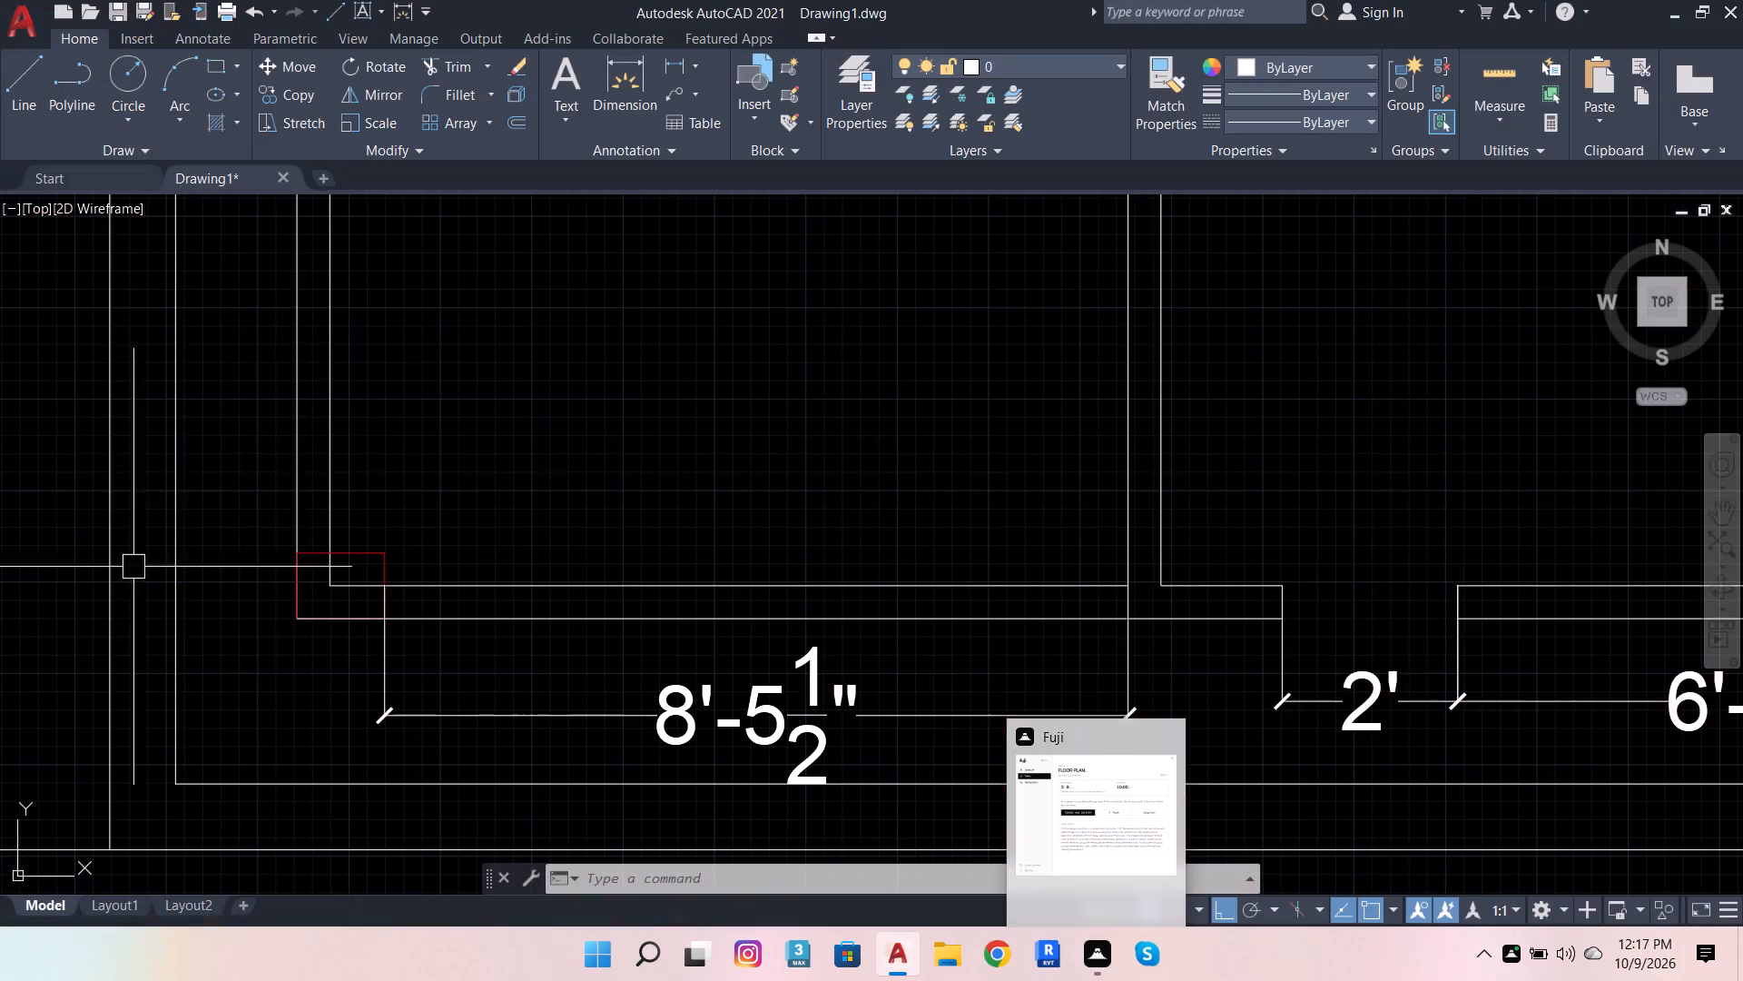
Examine the lower rooms and the overall floor plan.
scroll(827, 533, down, 4)
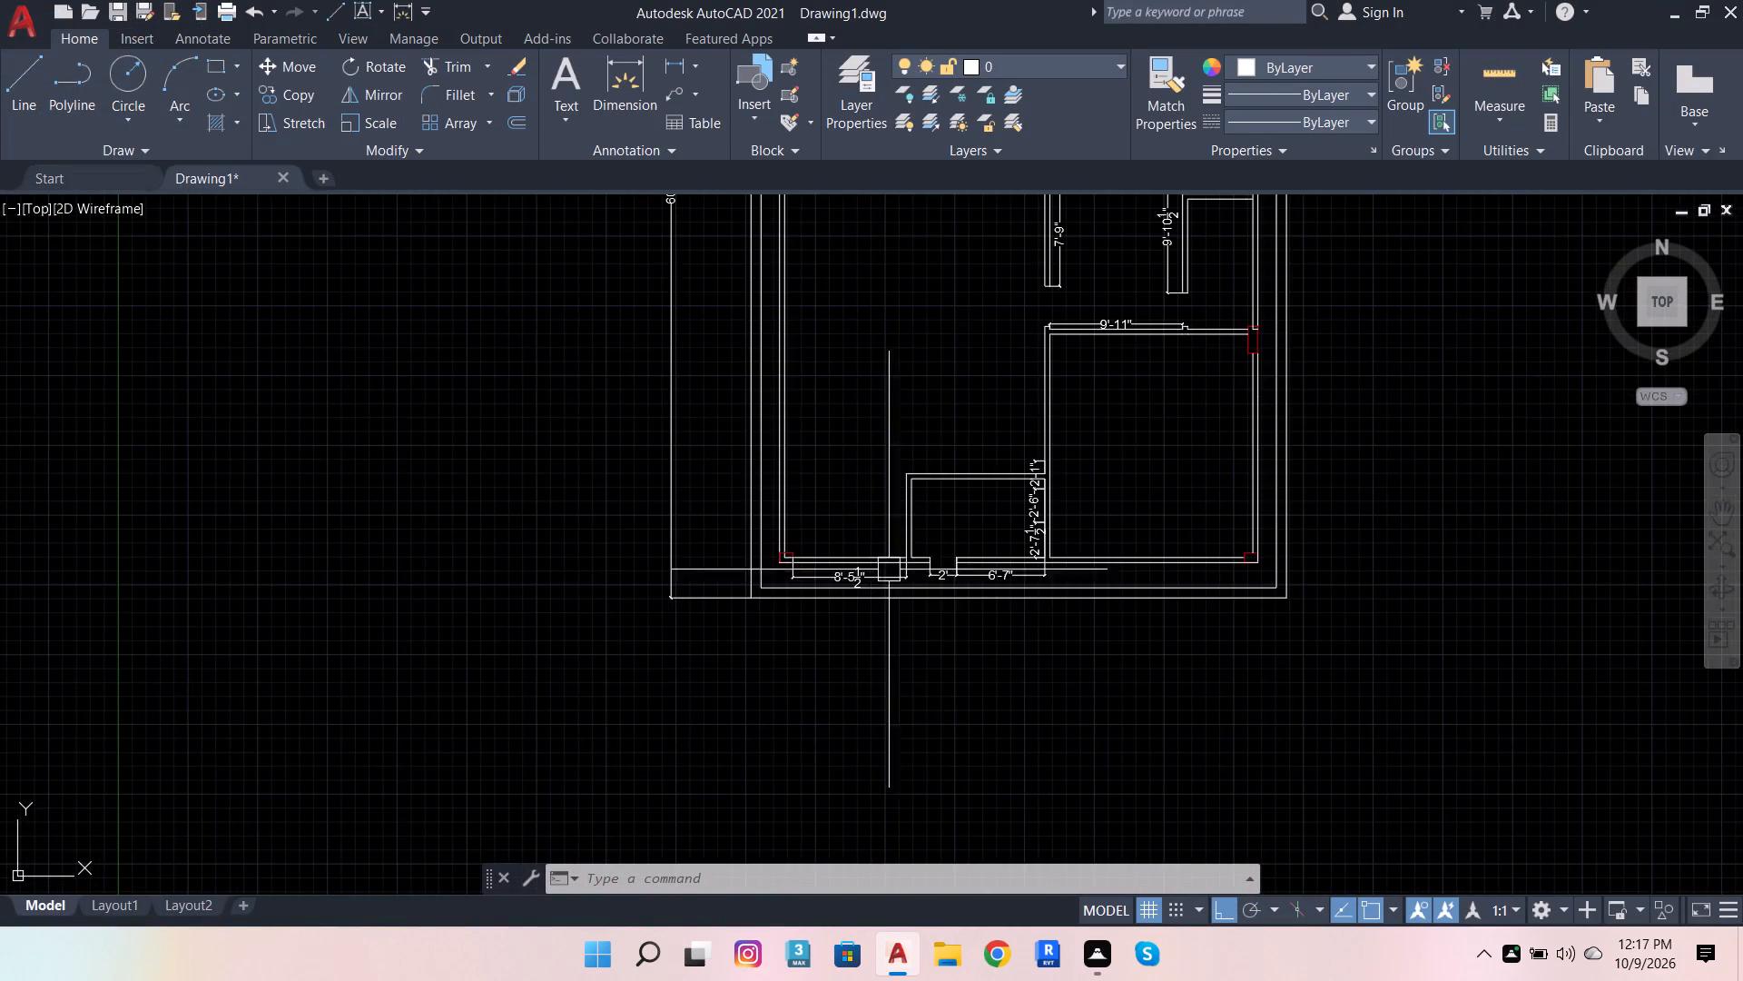
scroll(971, 385, up, 2)
scroll(958, 616, down, 1)
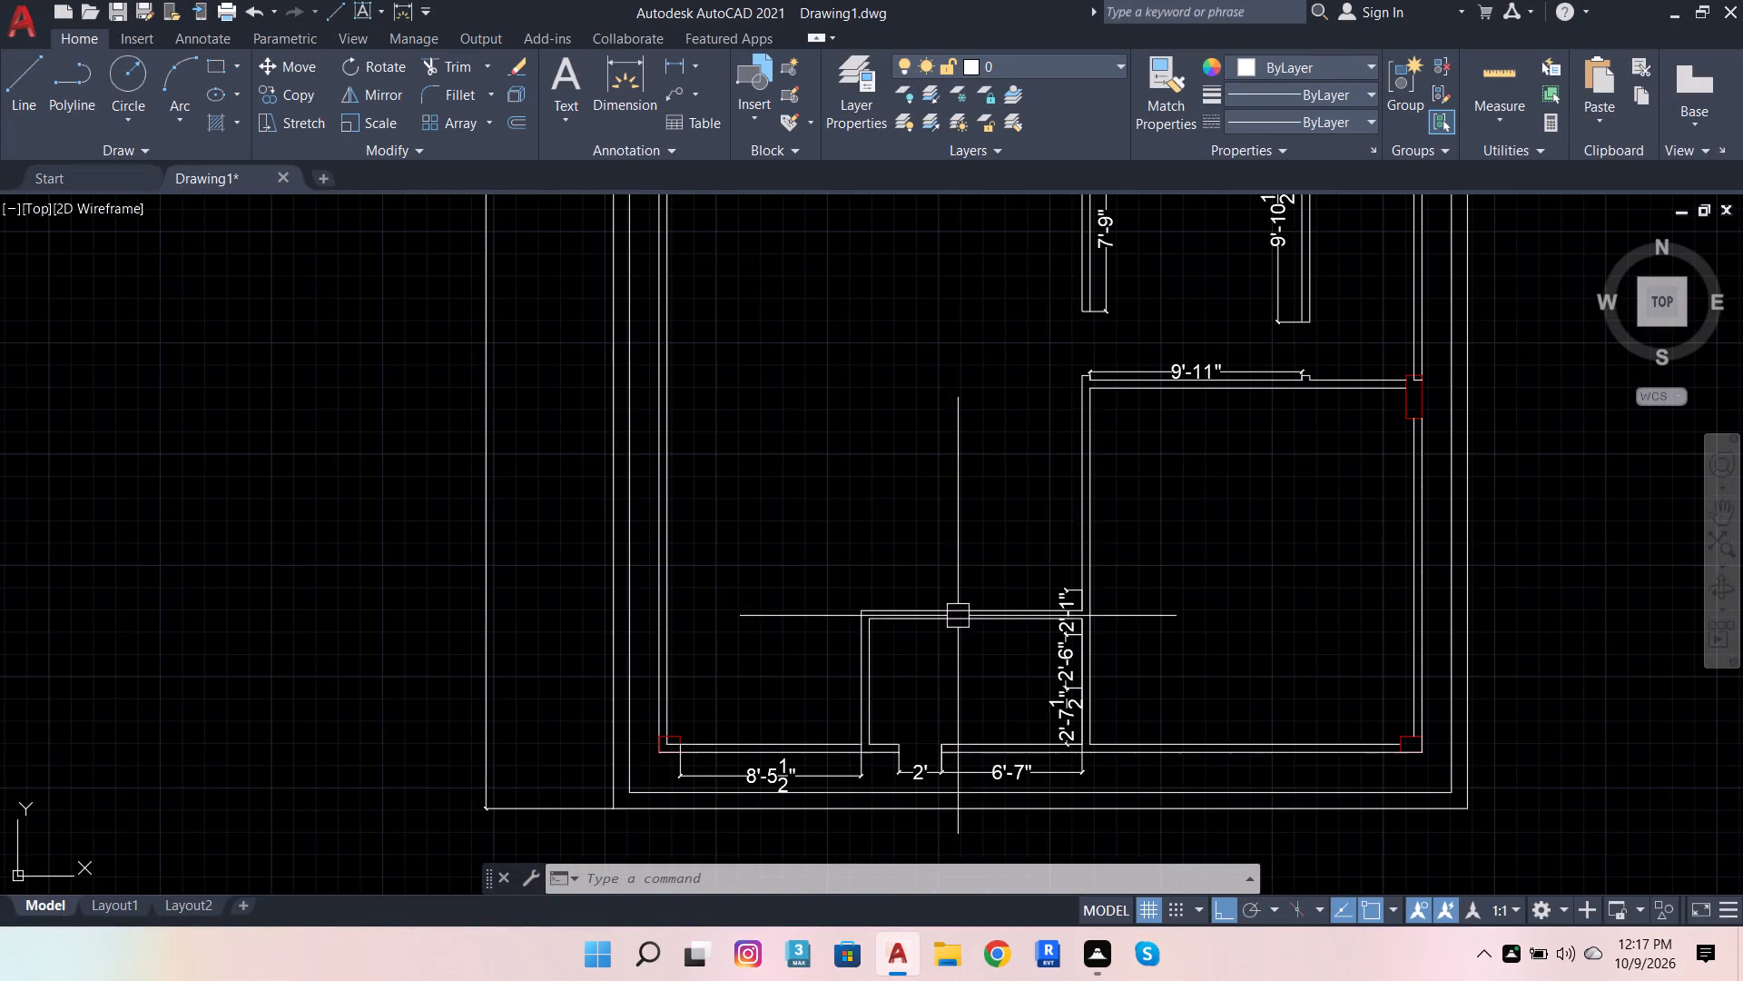
scroll(955, 504, down, 1)
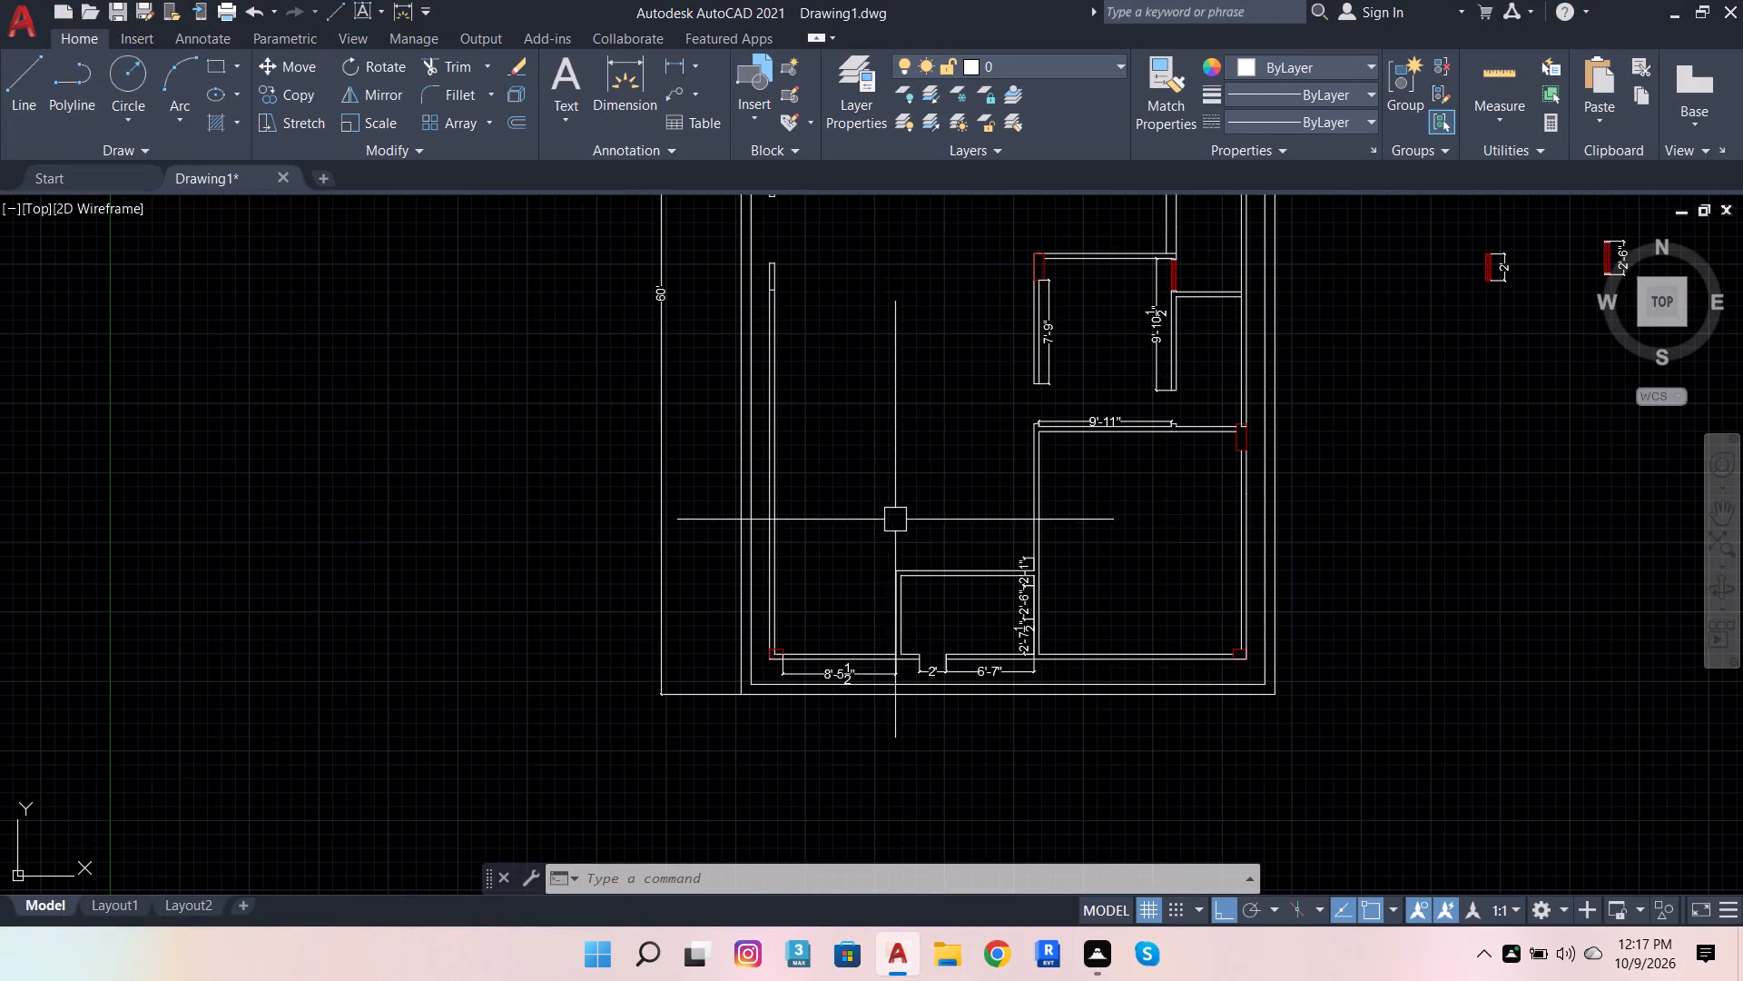
scroll(915, 551, down, 3)
scroll(1004, 443, up, 2)
scroll(1096, 510, up, 1)
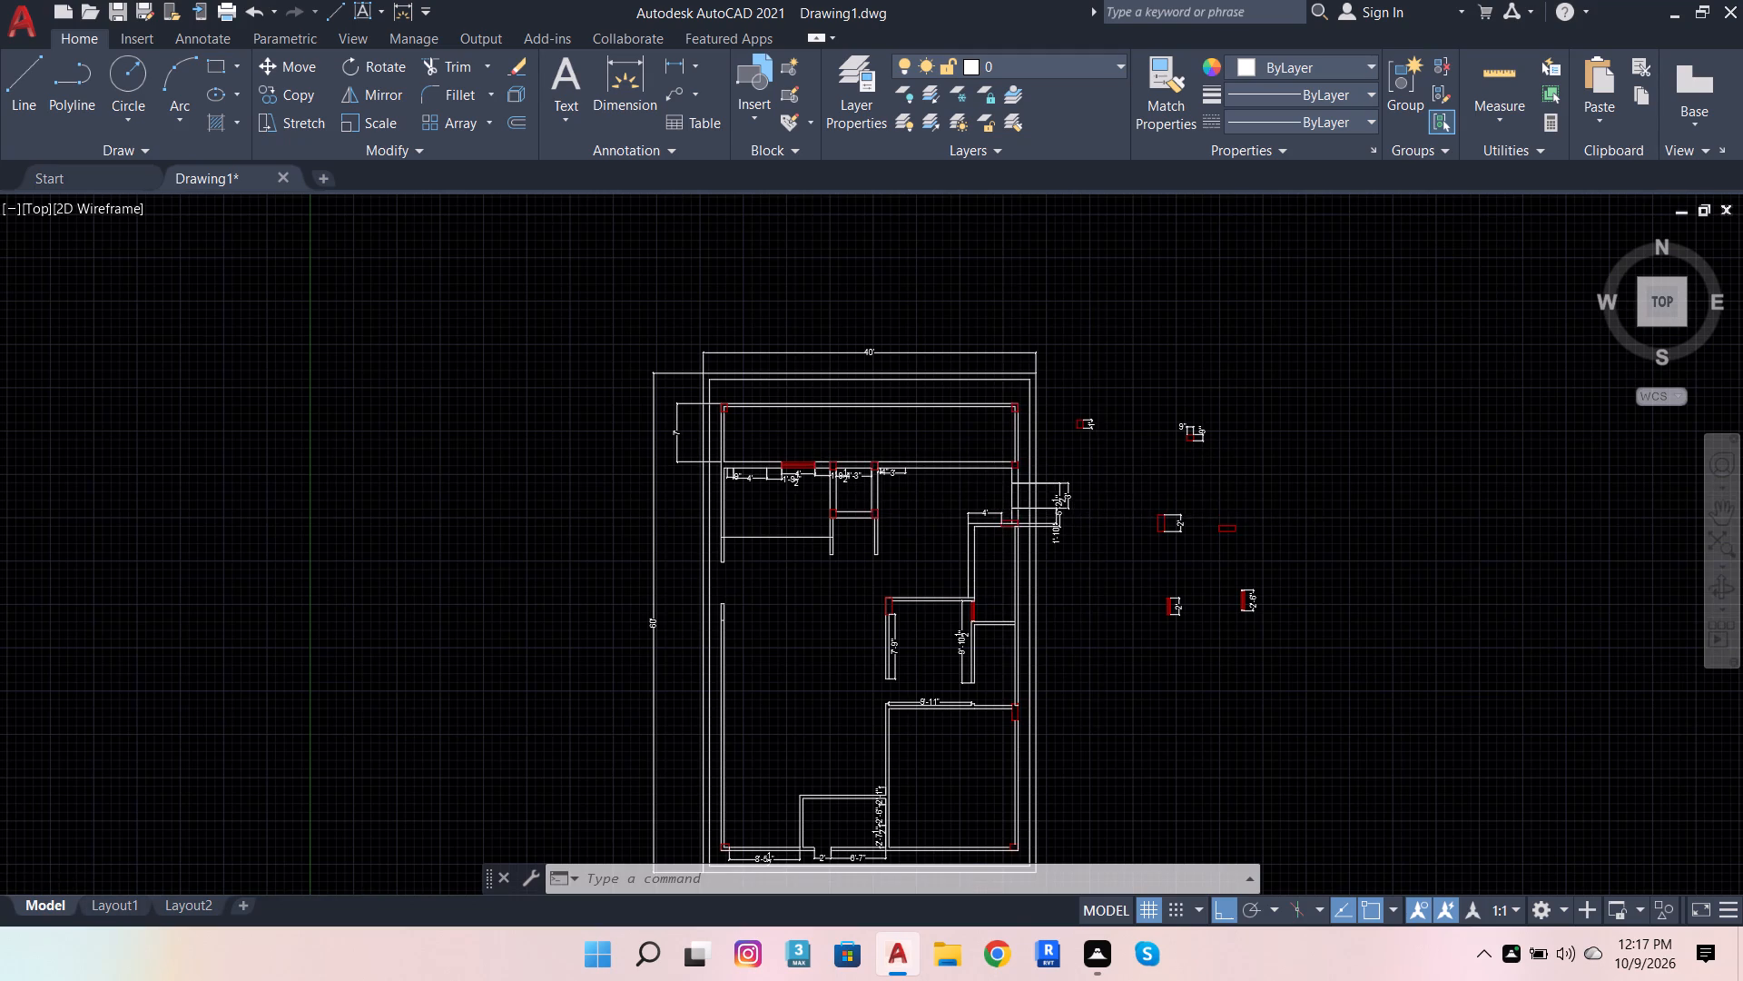
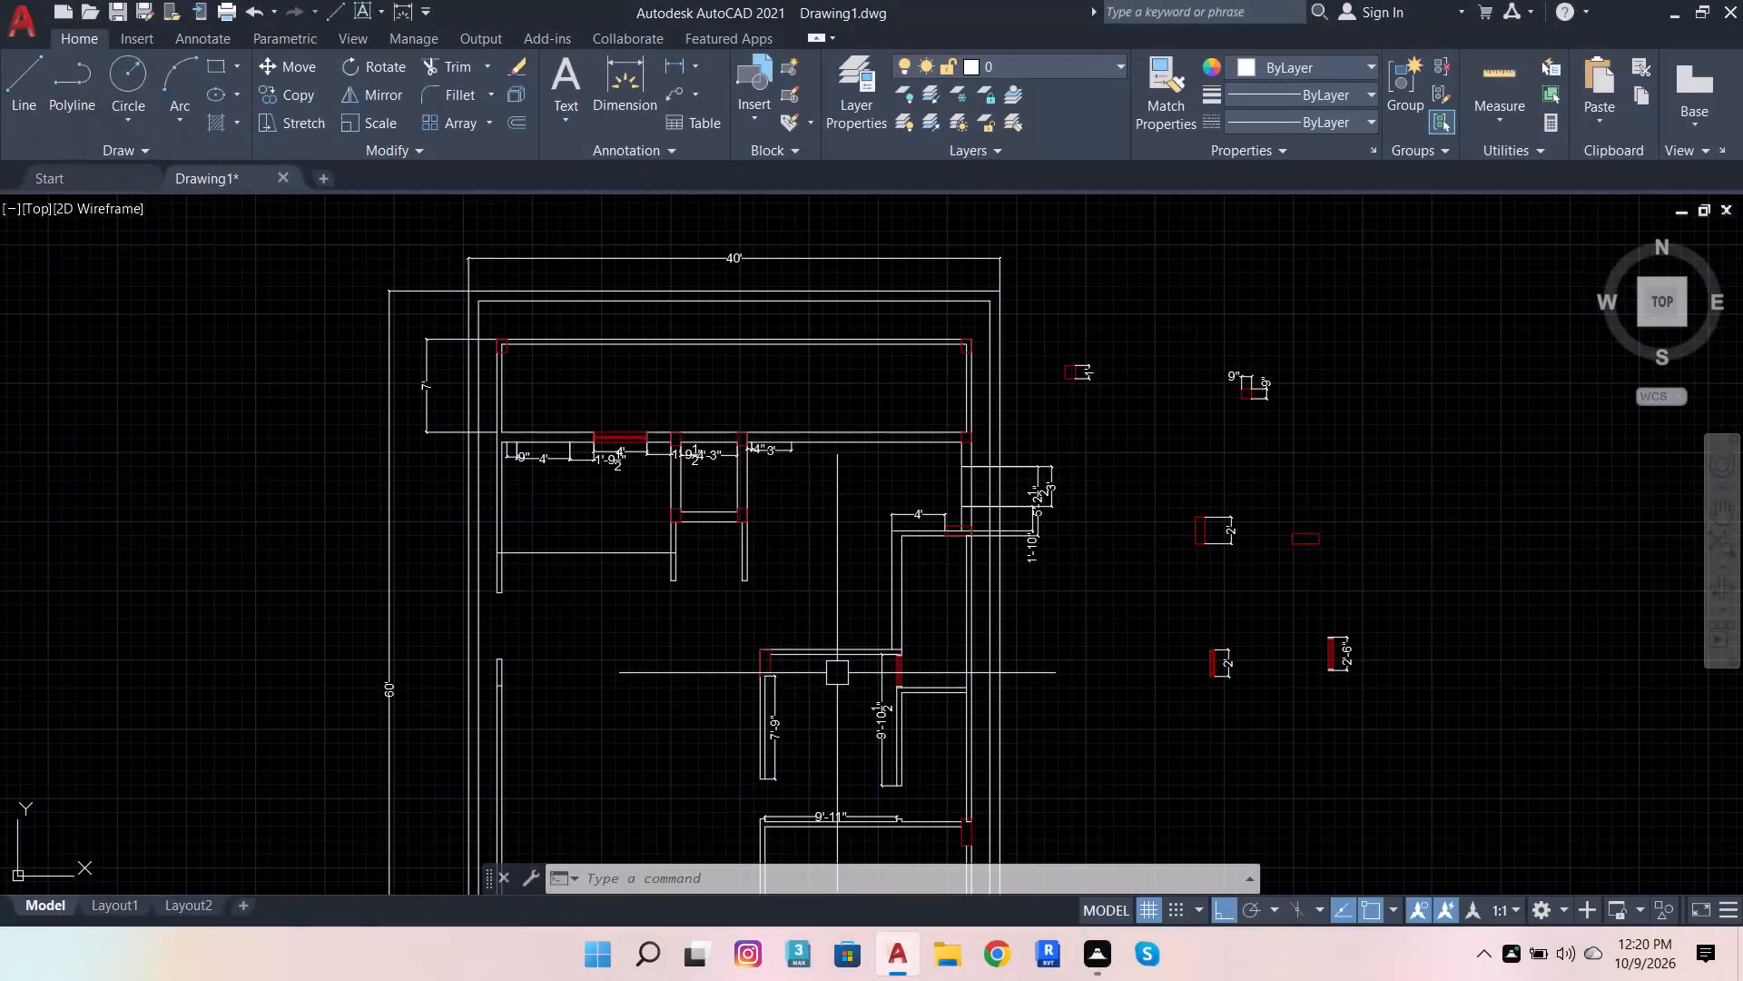
Offset the bottom wall's inner line beside the lower-left column upward to align with the small room's top outer line.
scroll(879, 498, down, 2)
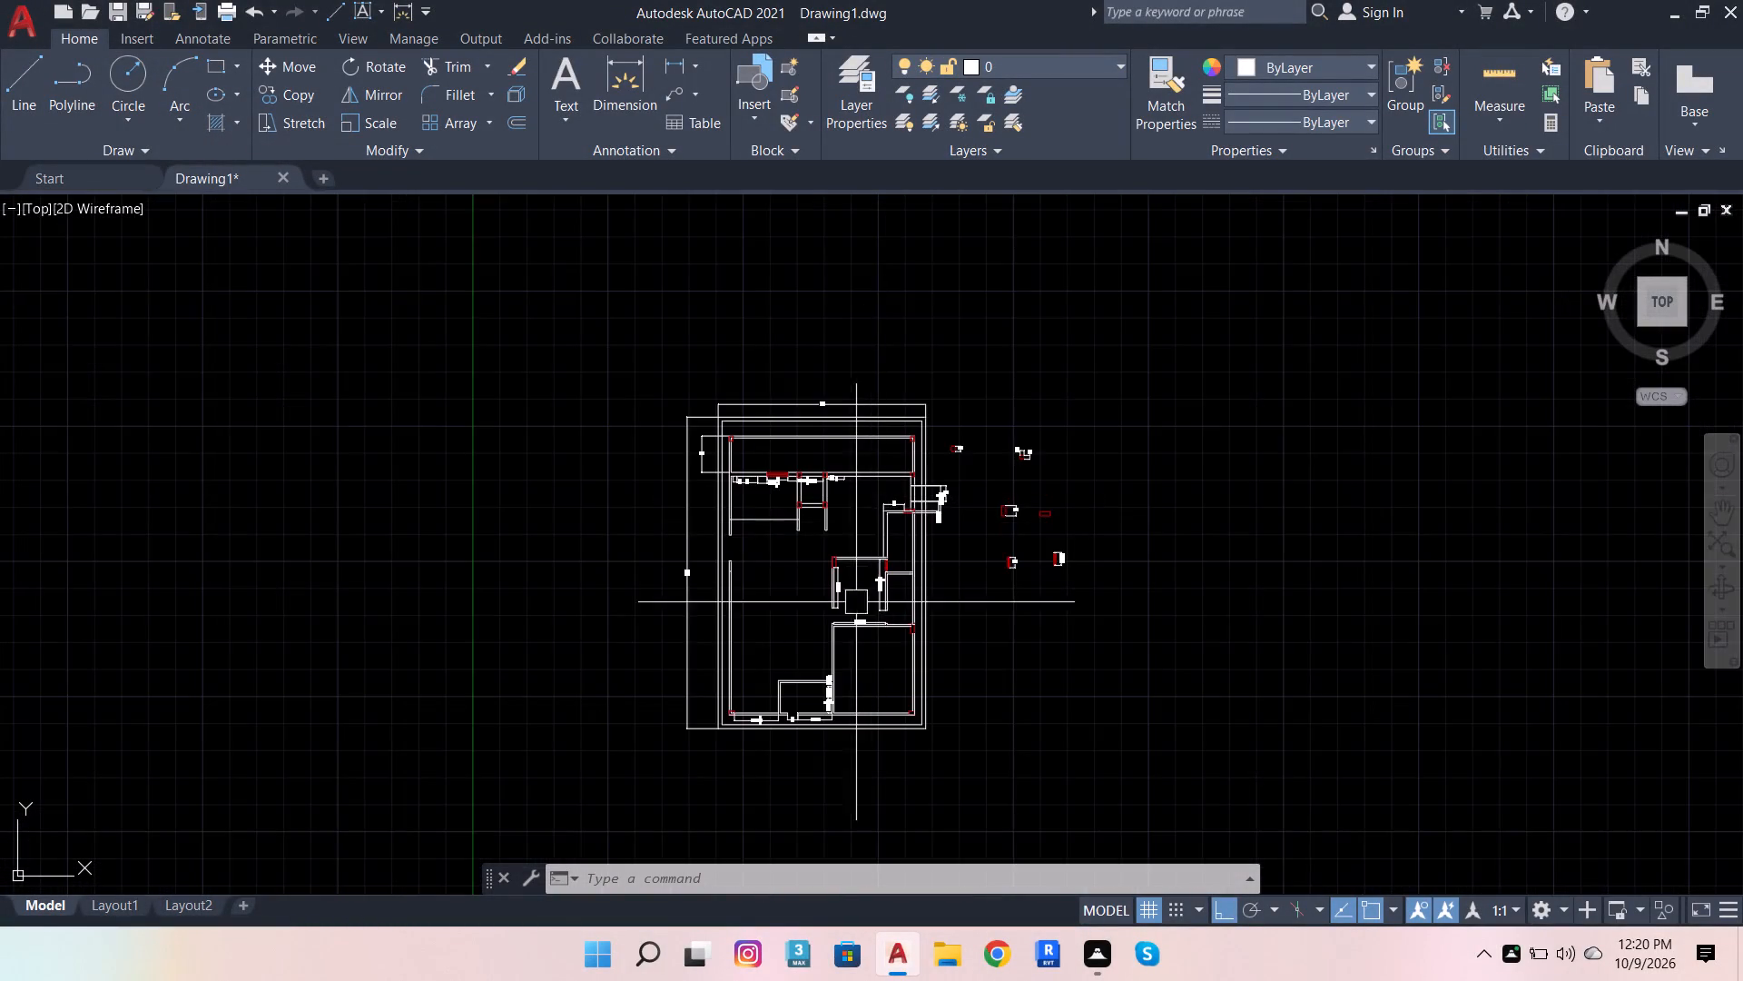
scroll(853, 638, up, 2)
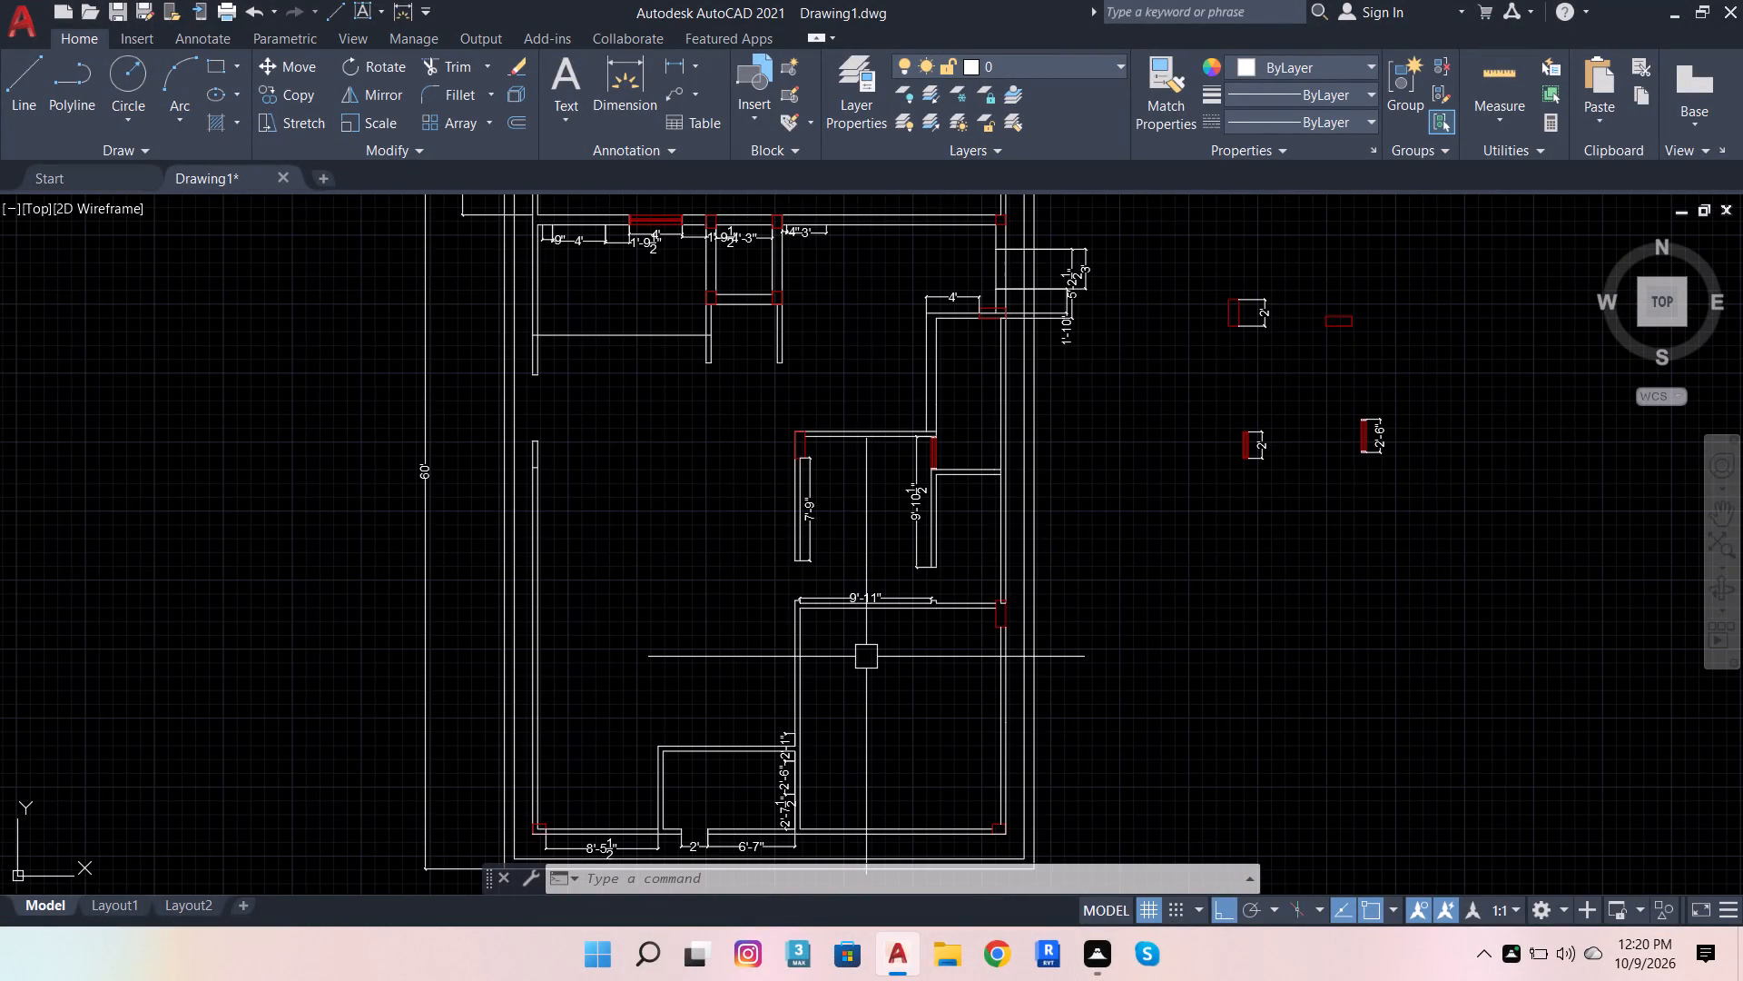
scroll(645, 823, up, 2)
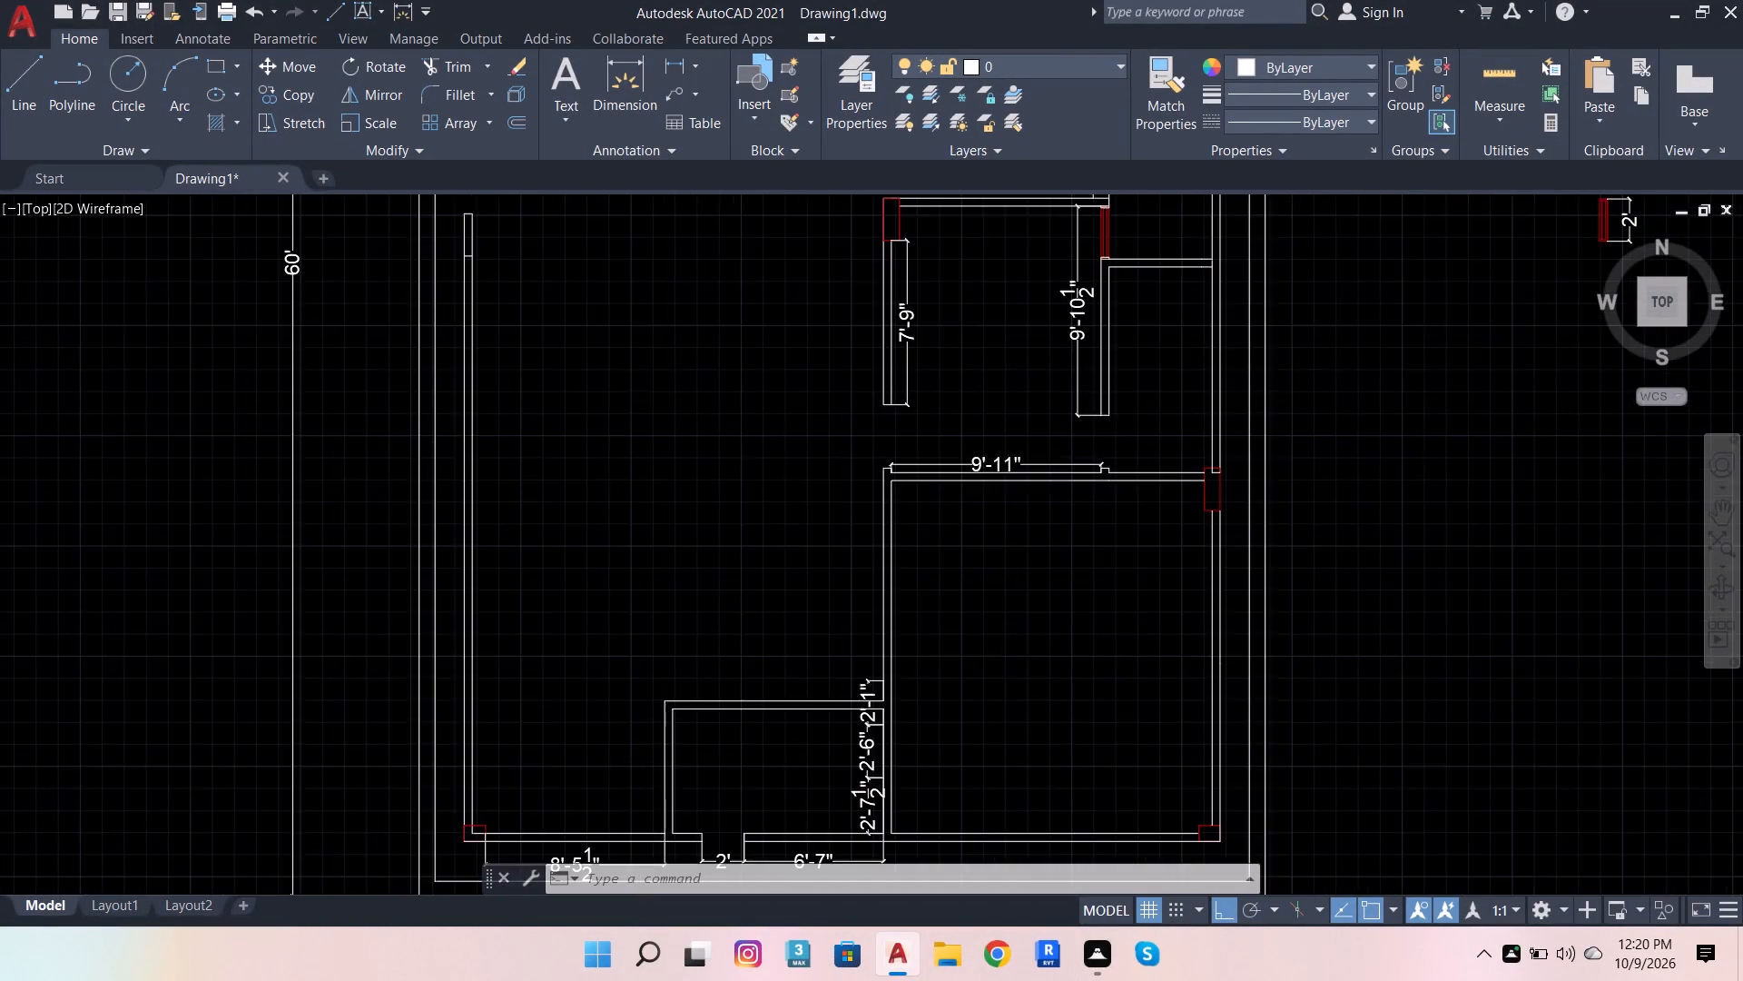
scroll(645, 823, up, 2)
scroll(752, 758, down, 2)
click(671, 803)
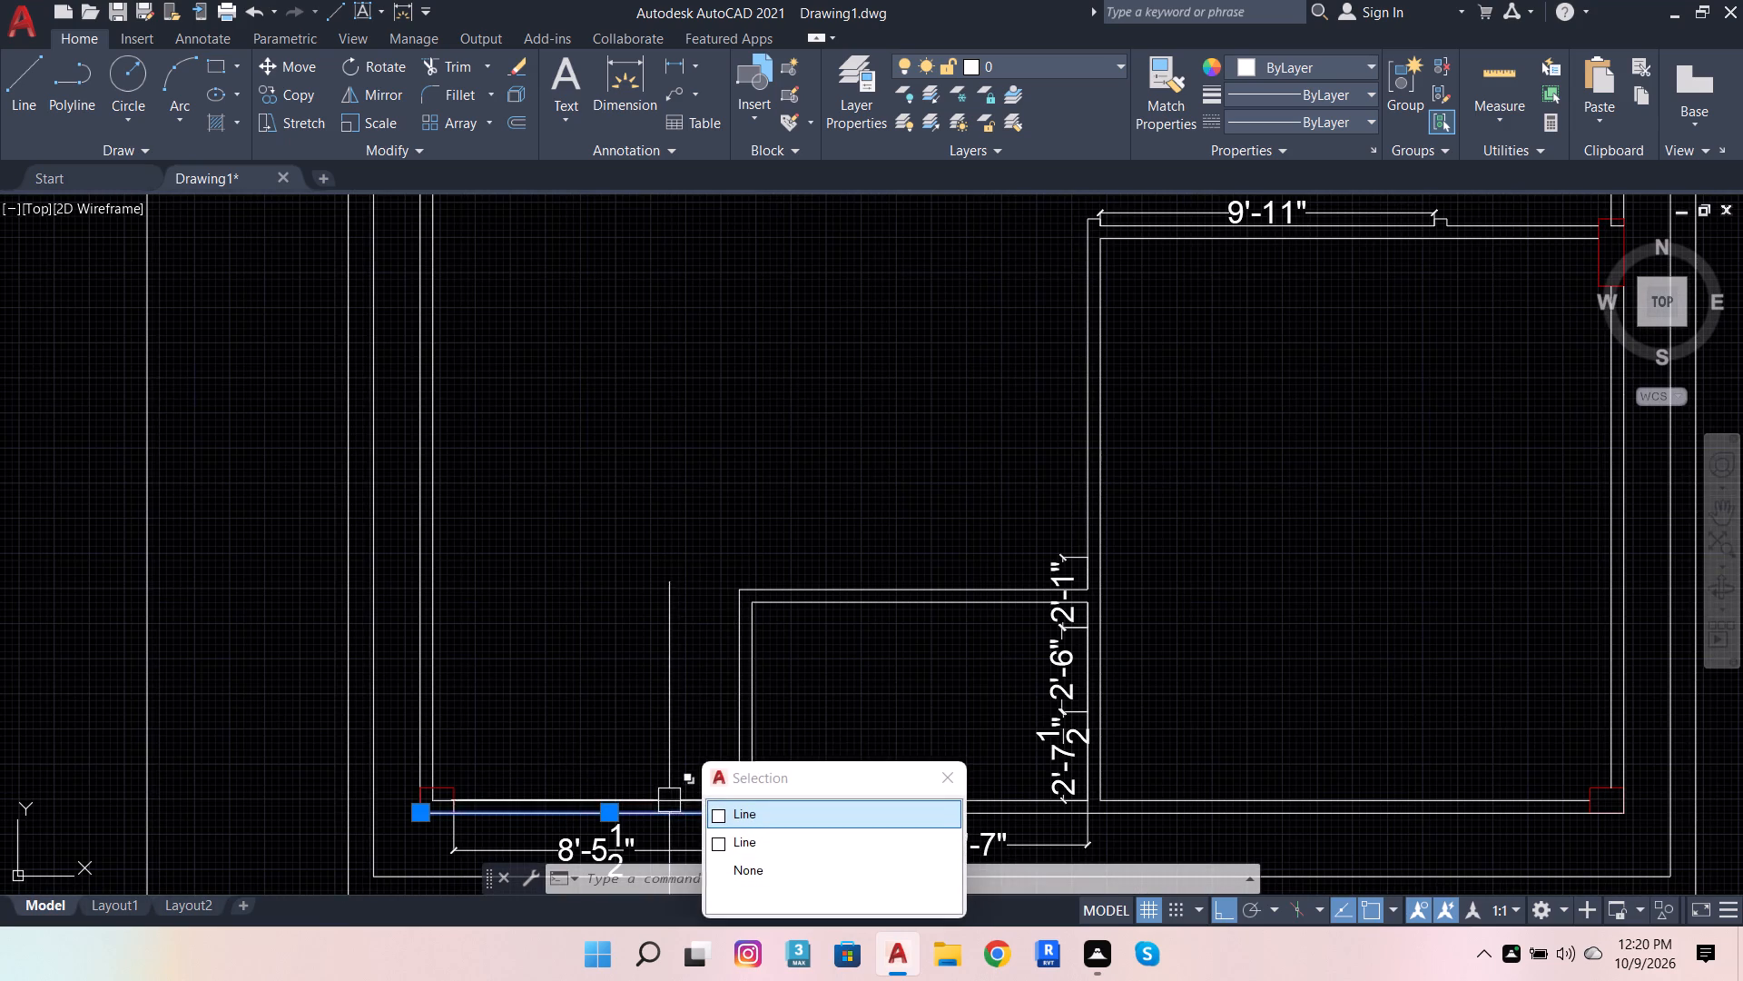
key(Escape)
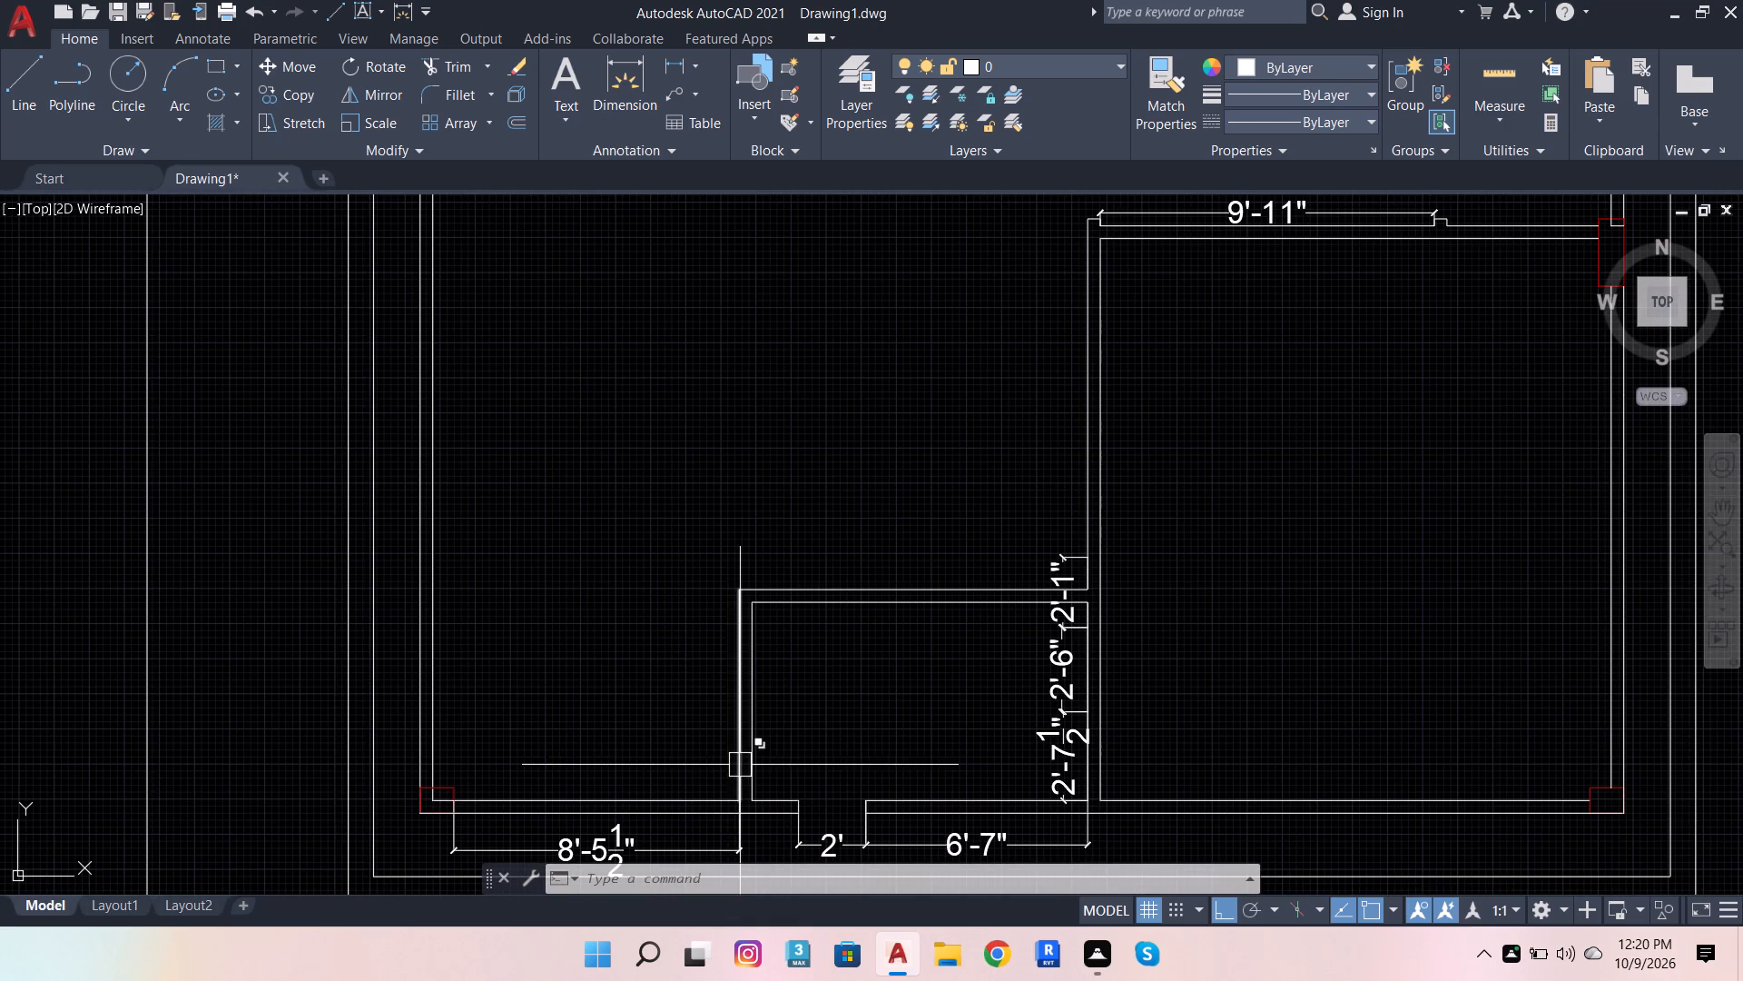
click(692, 792)
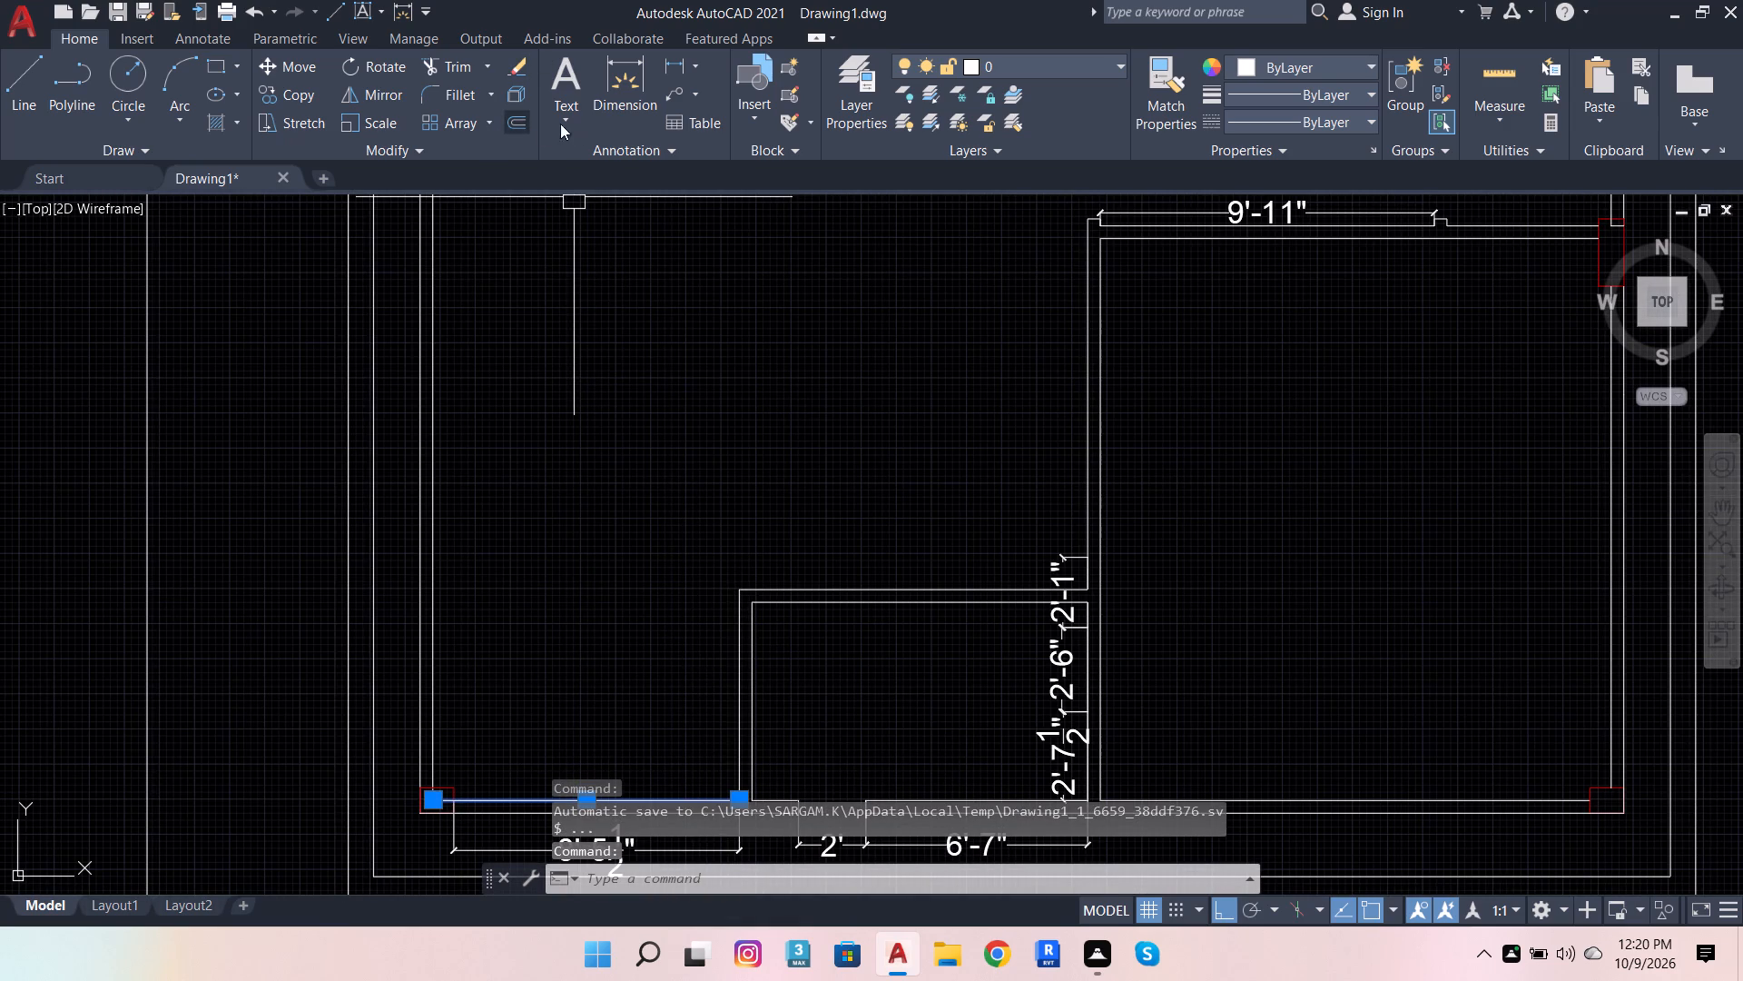
click(518, 118)
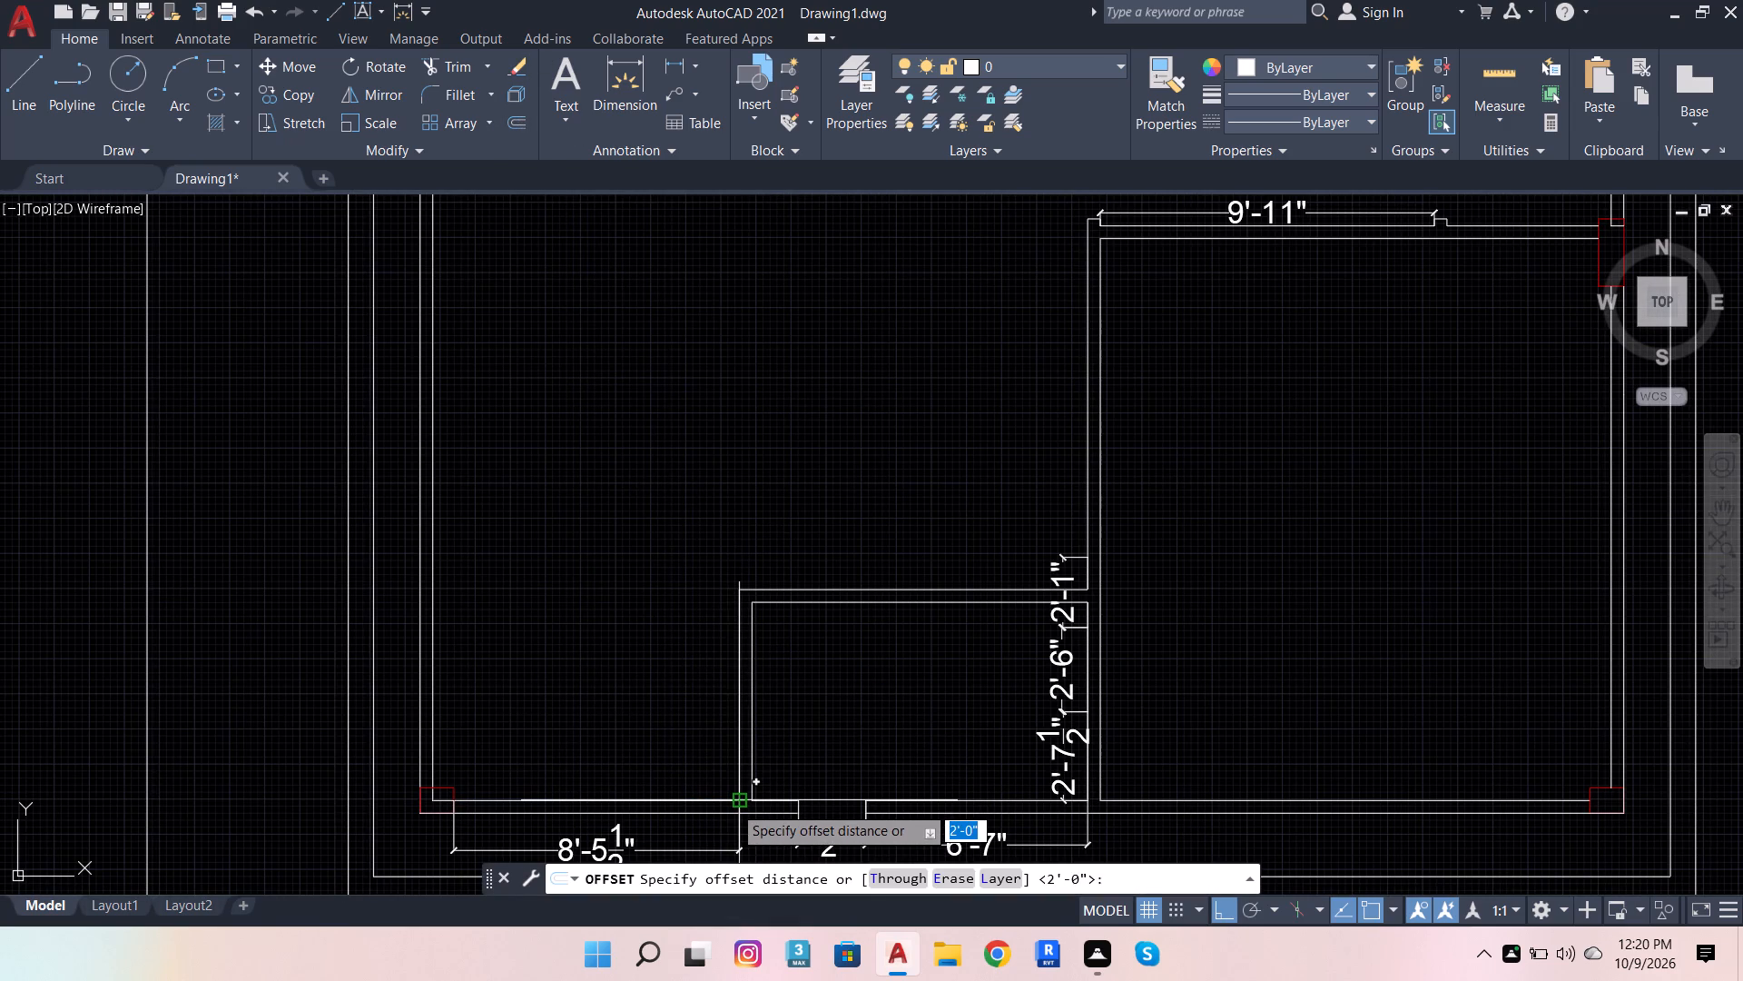
click(733, 805)
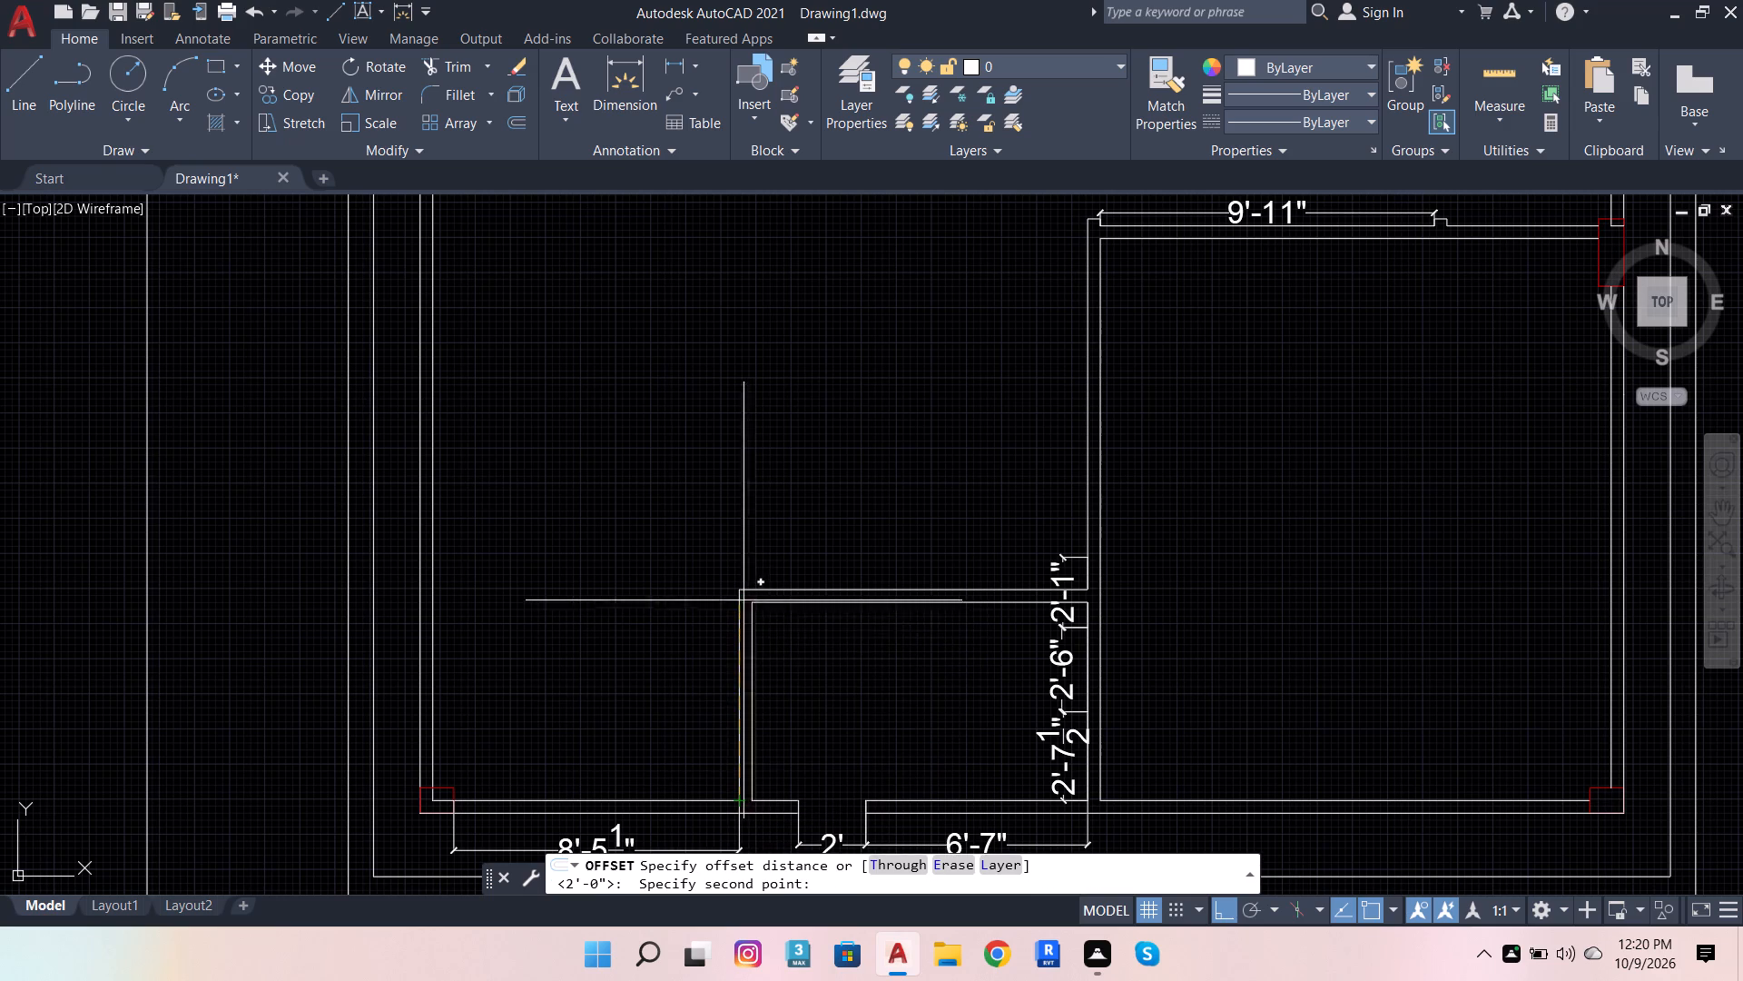
click(735, 590)
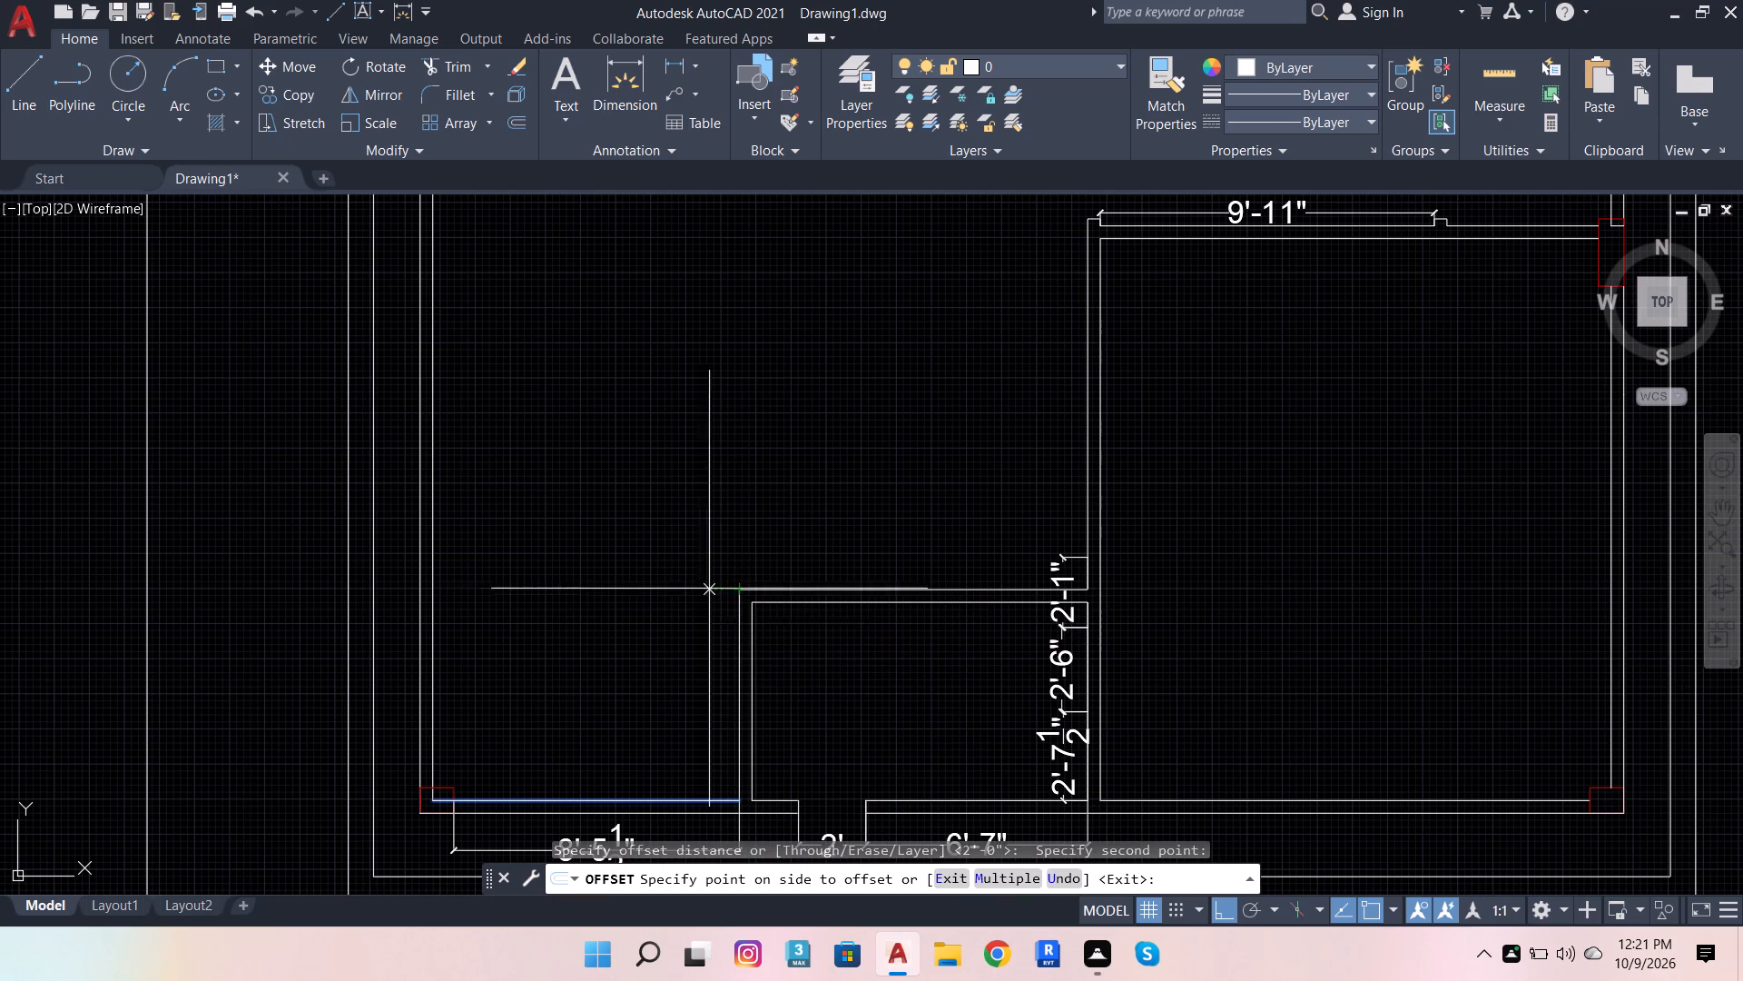
click(724, 536)
key(Escape)
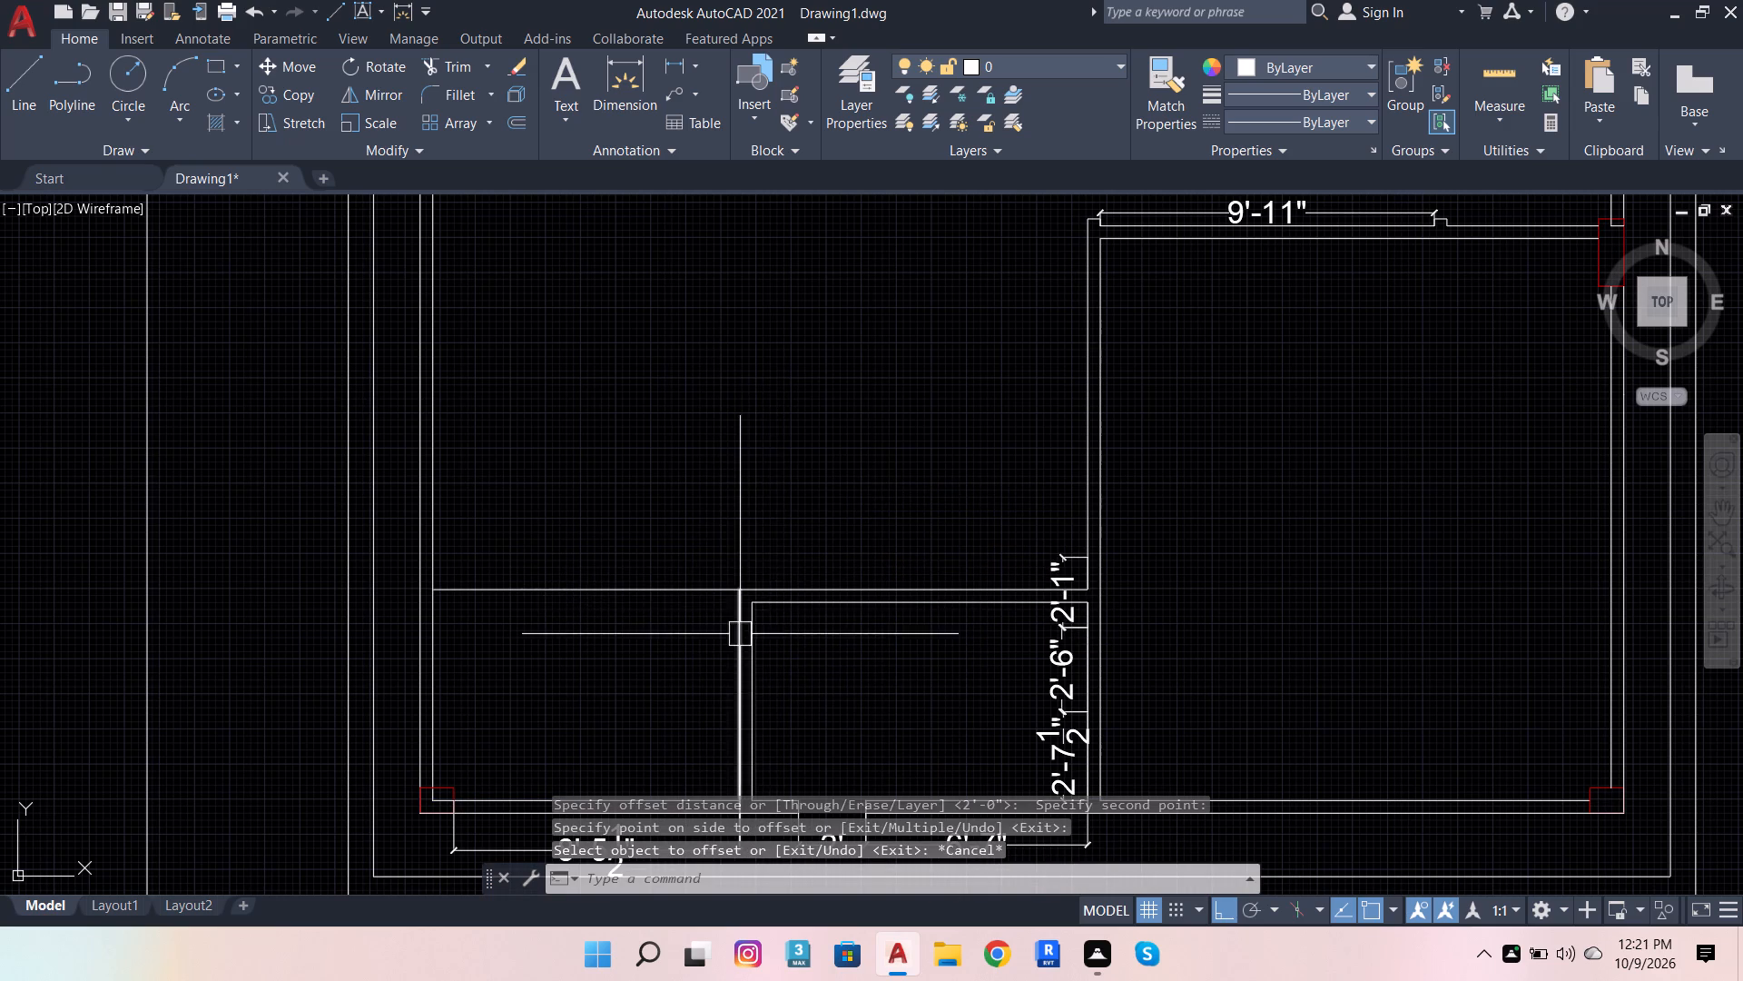
Extend the lower line of the small room's top partition to the left outer wall's inner line.
scroll(789, 567, down, 3)
scroll(775, 599, up, 3)
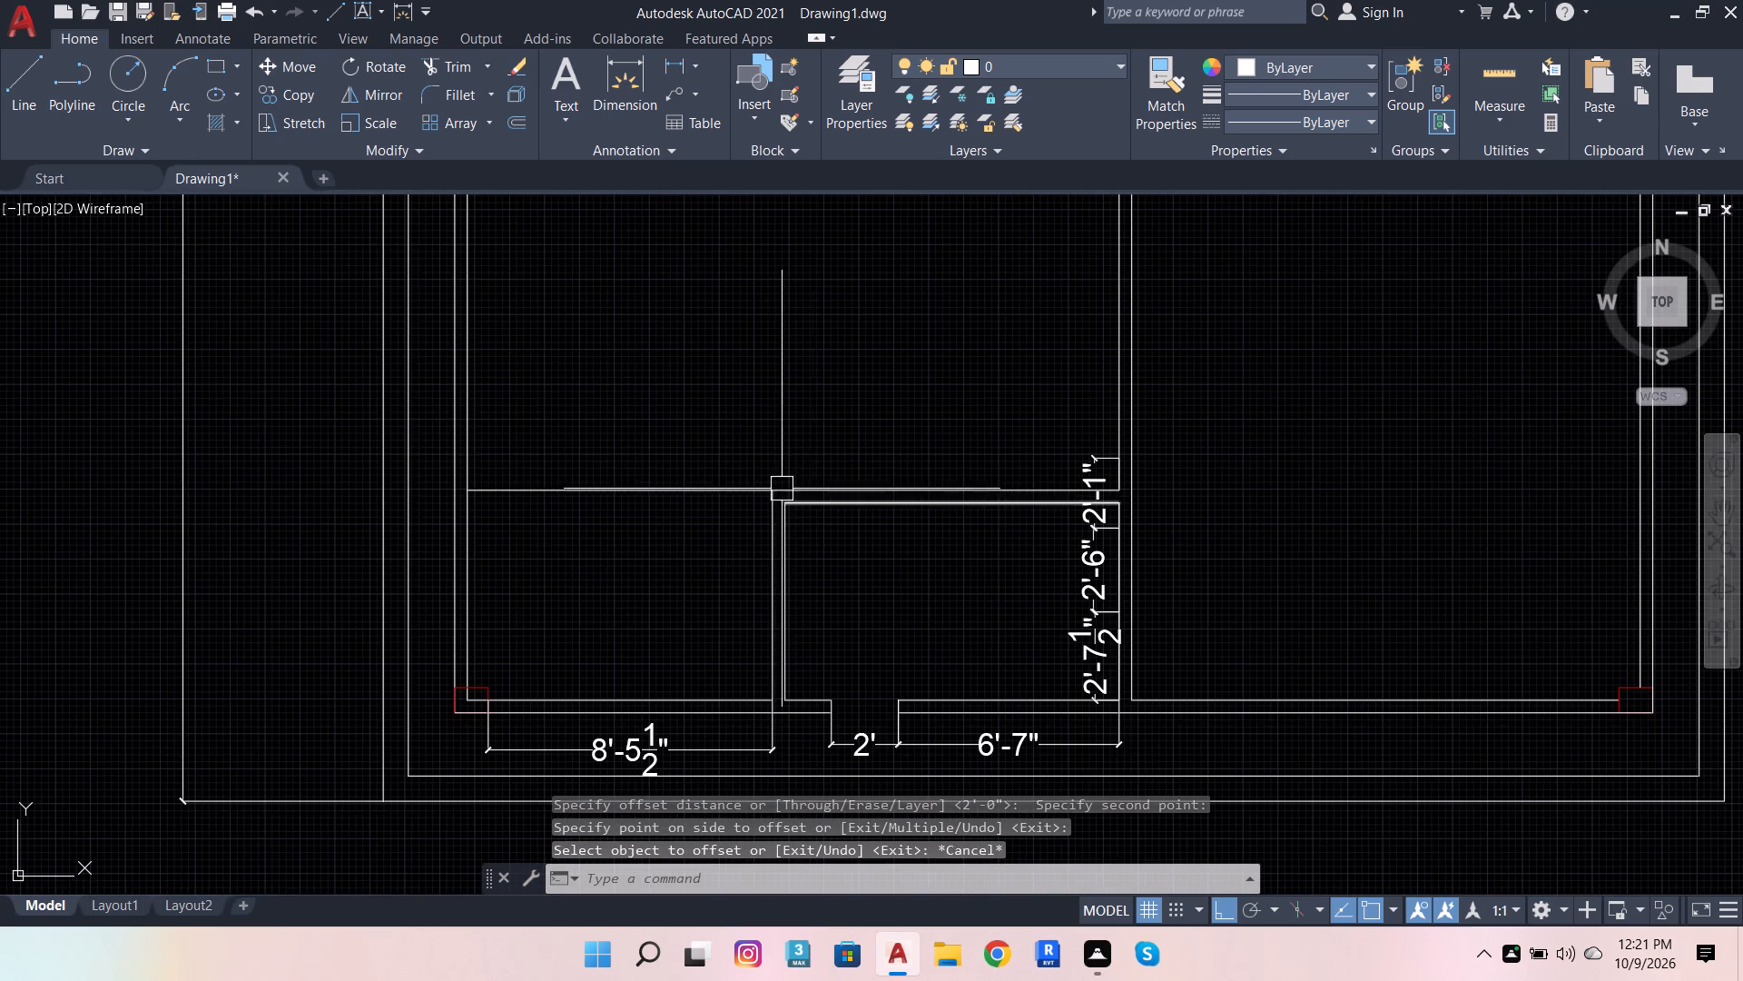
click(458, 64)
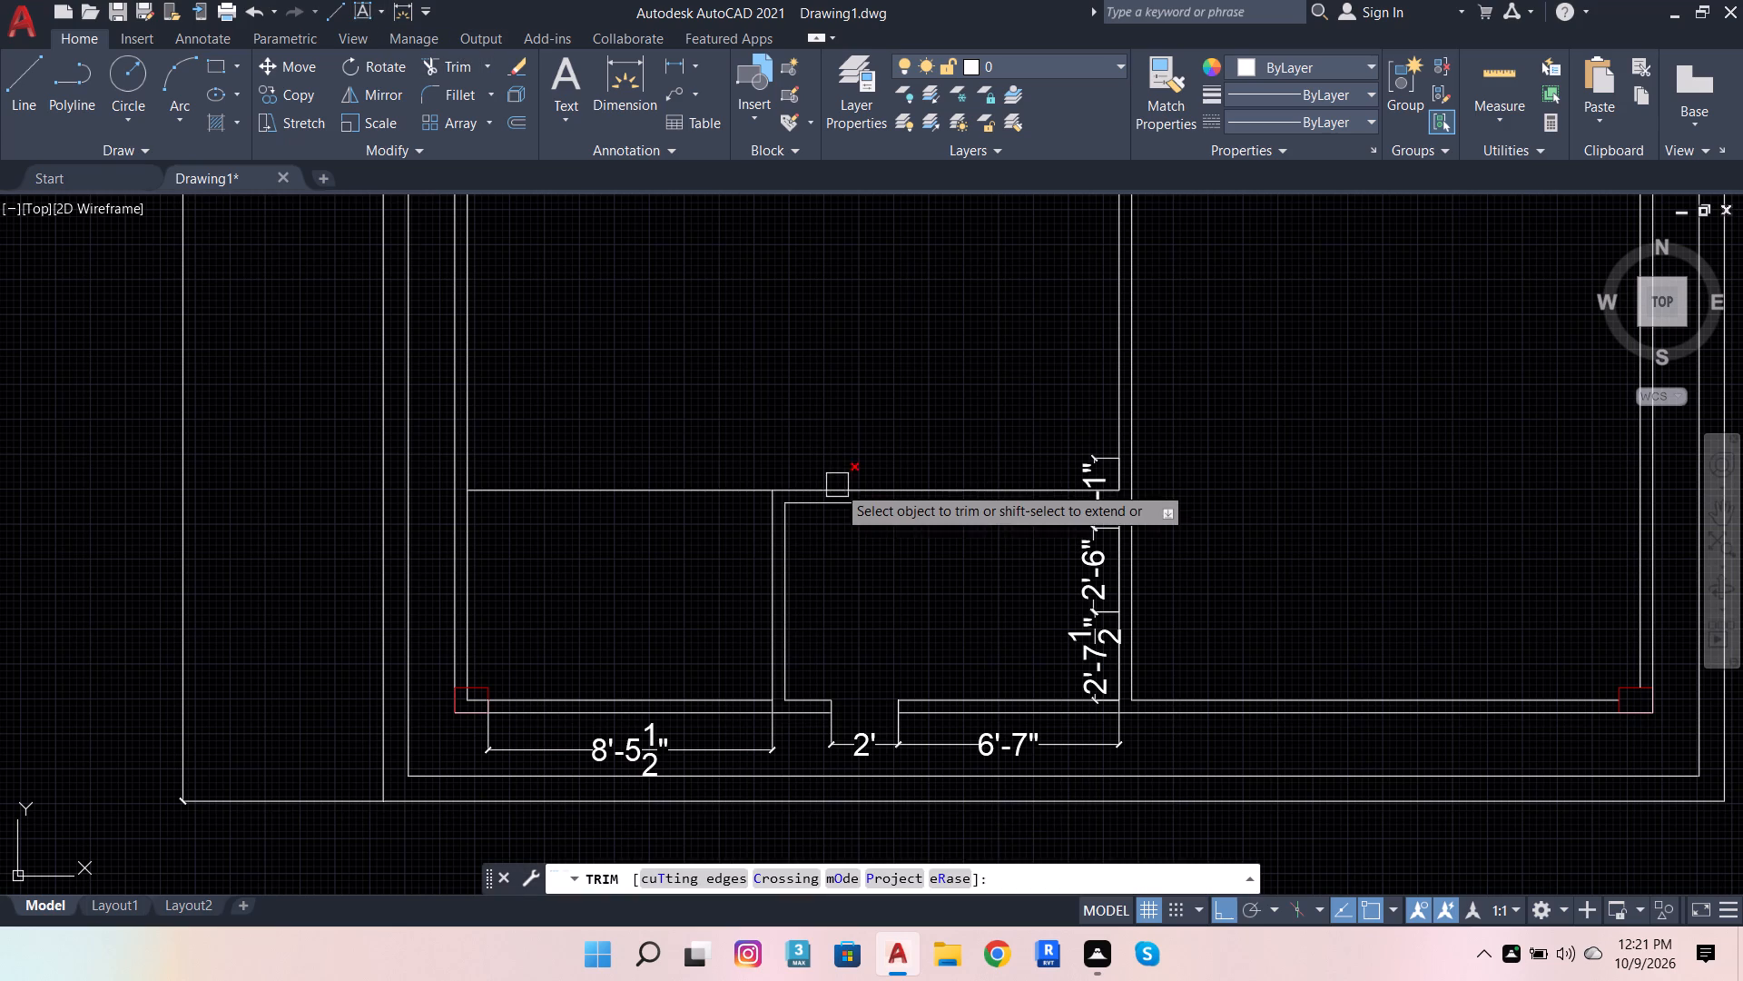
shift+click(822, 507)
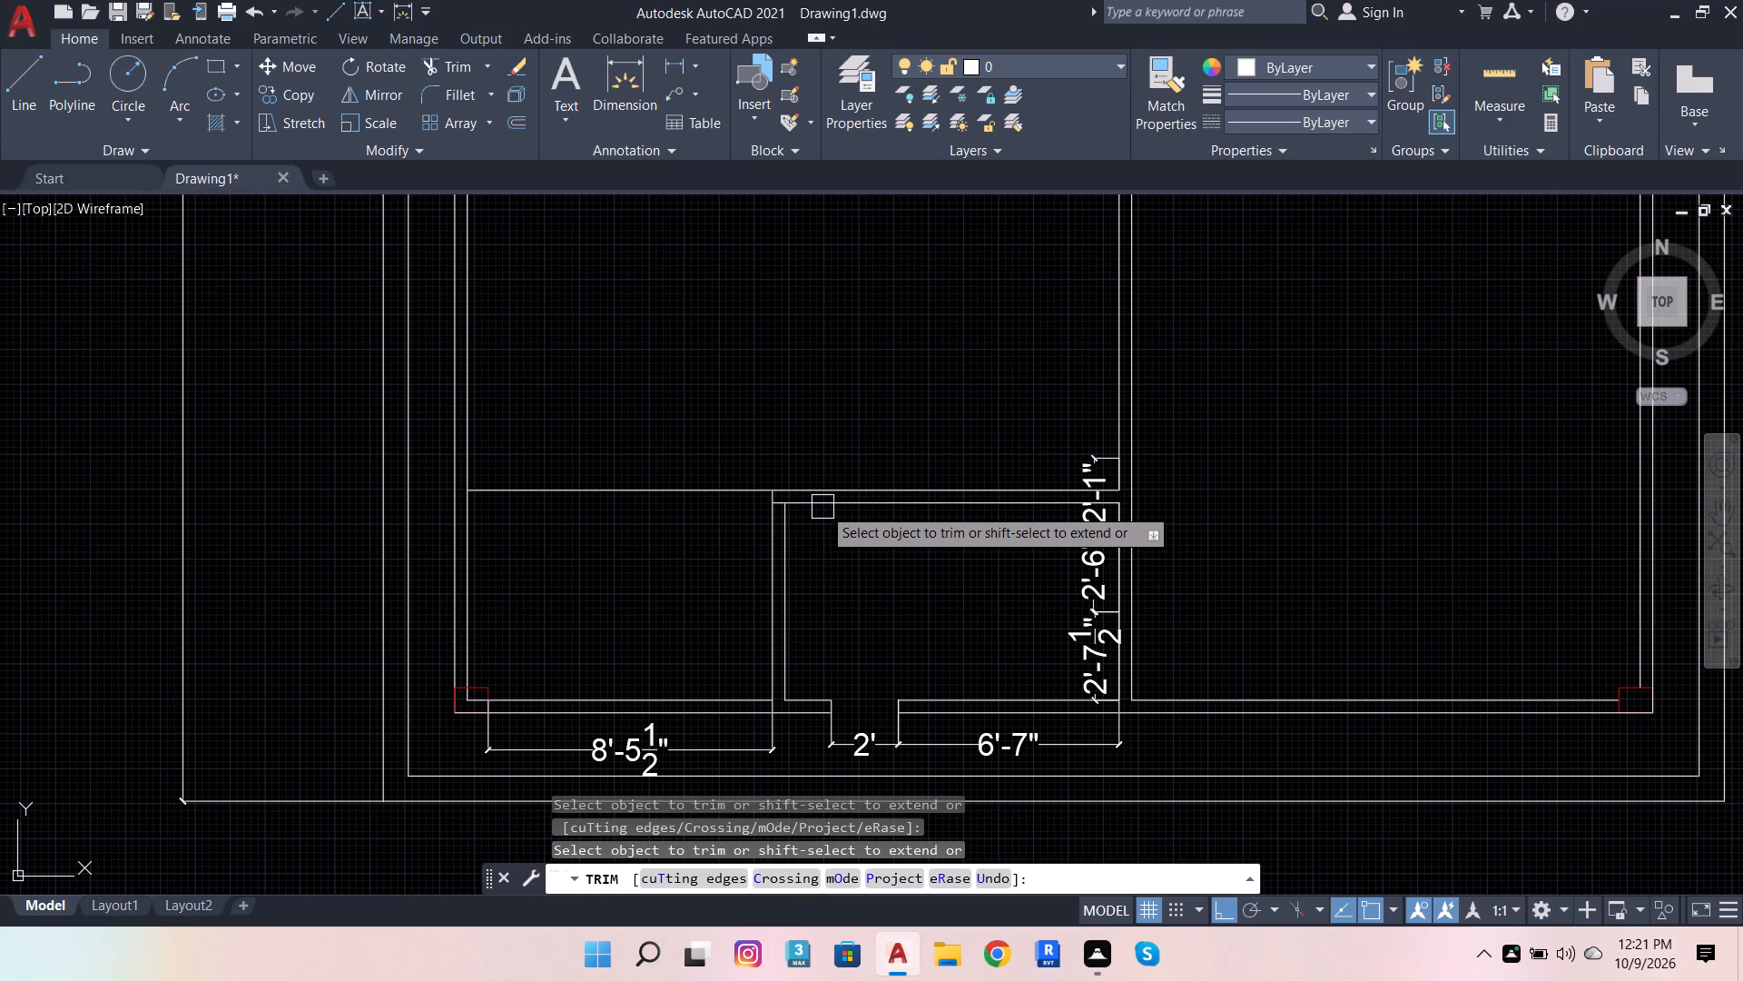
shift+click(809, 510)
Trim the leftover line segments inside the junction between the extended partition and the small room's left partition.
scroll(772, 509, up, 3)
click(789, 471)
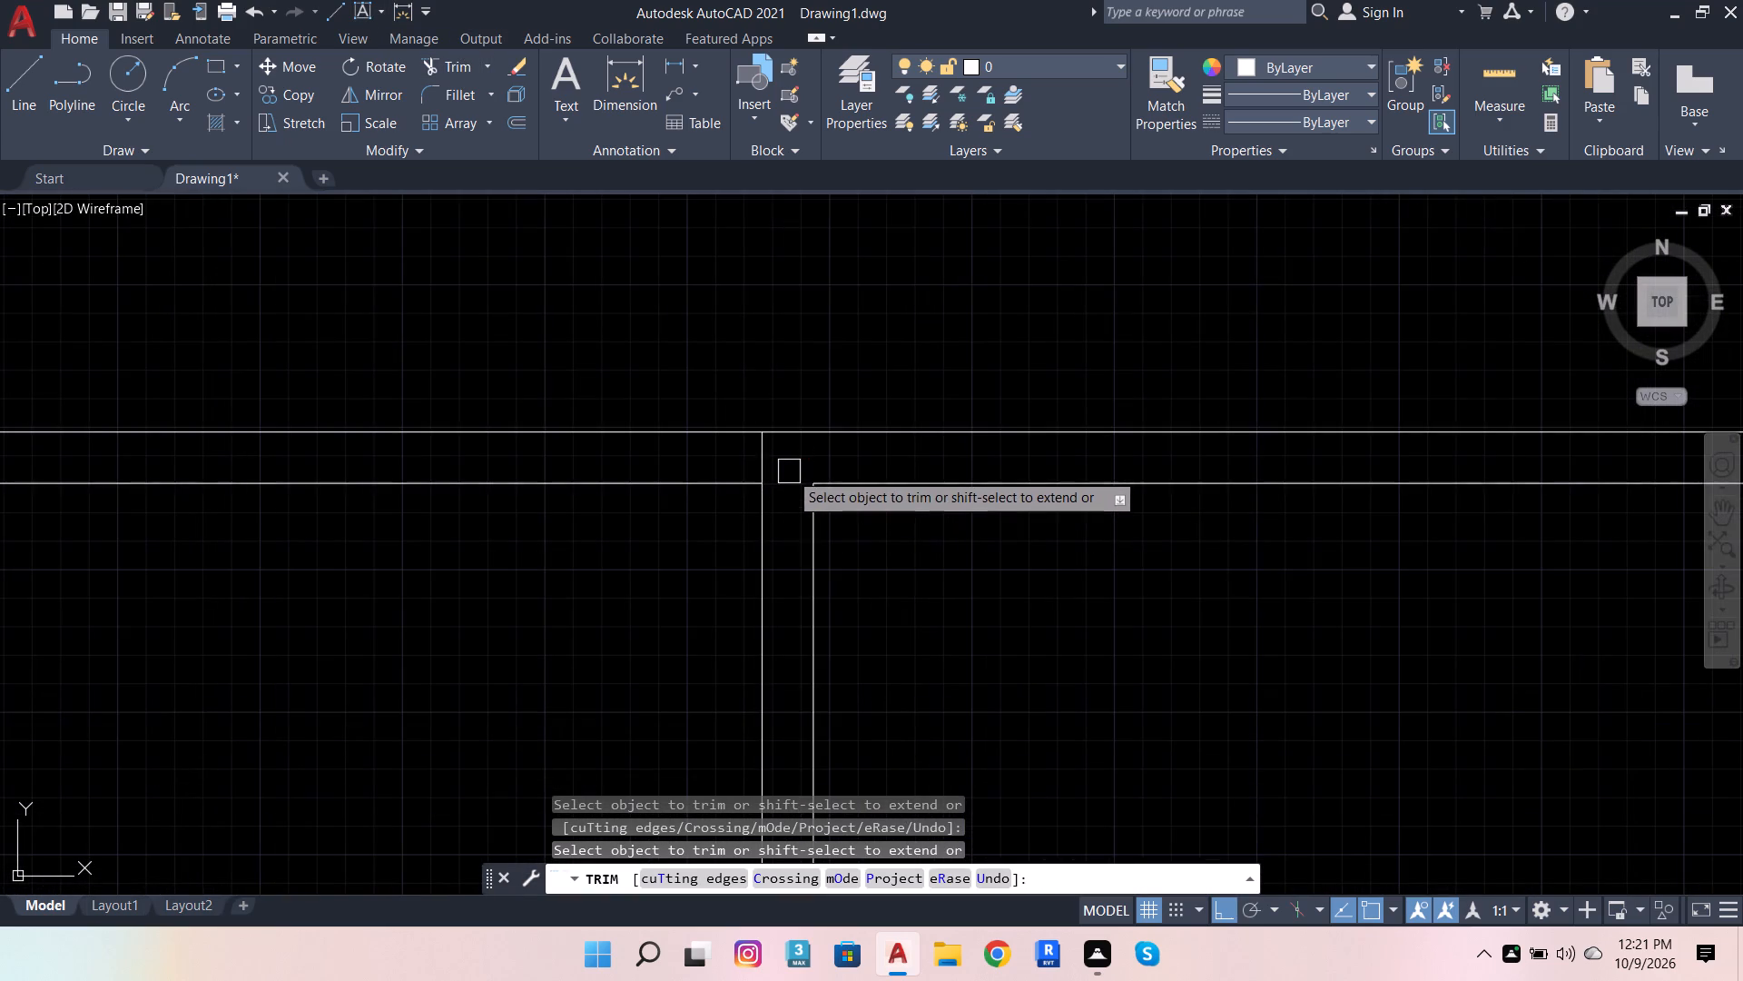
scroll(763, 552, down, 5)
scroll(761, 534, up, 5)
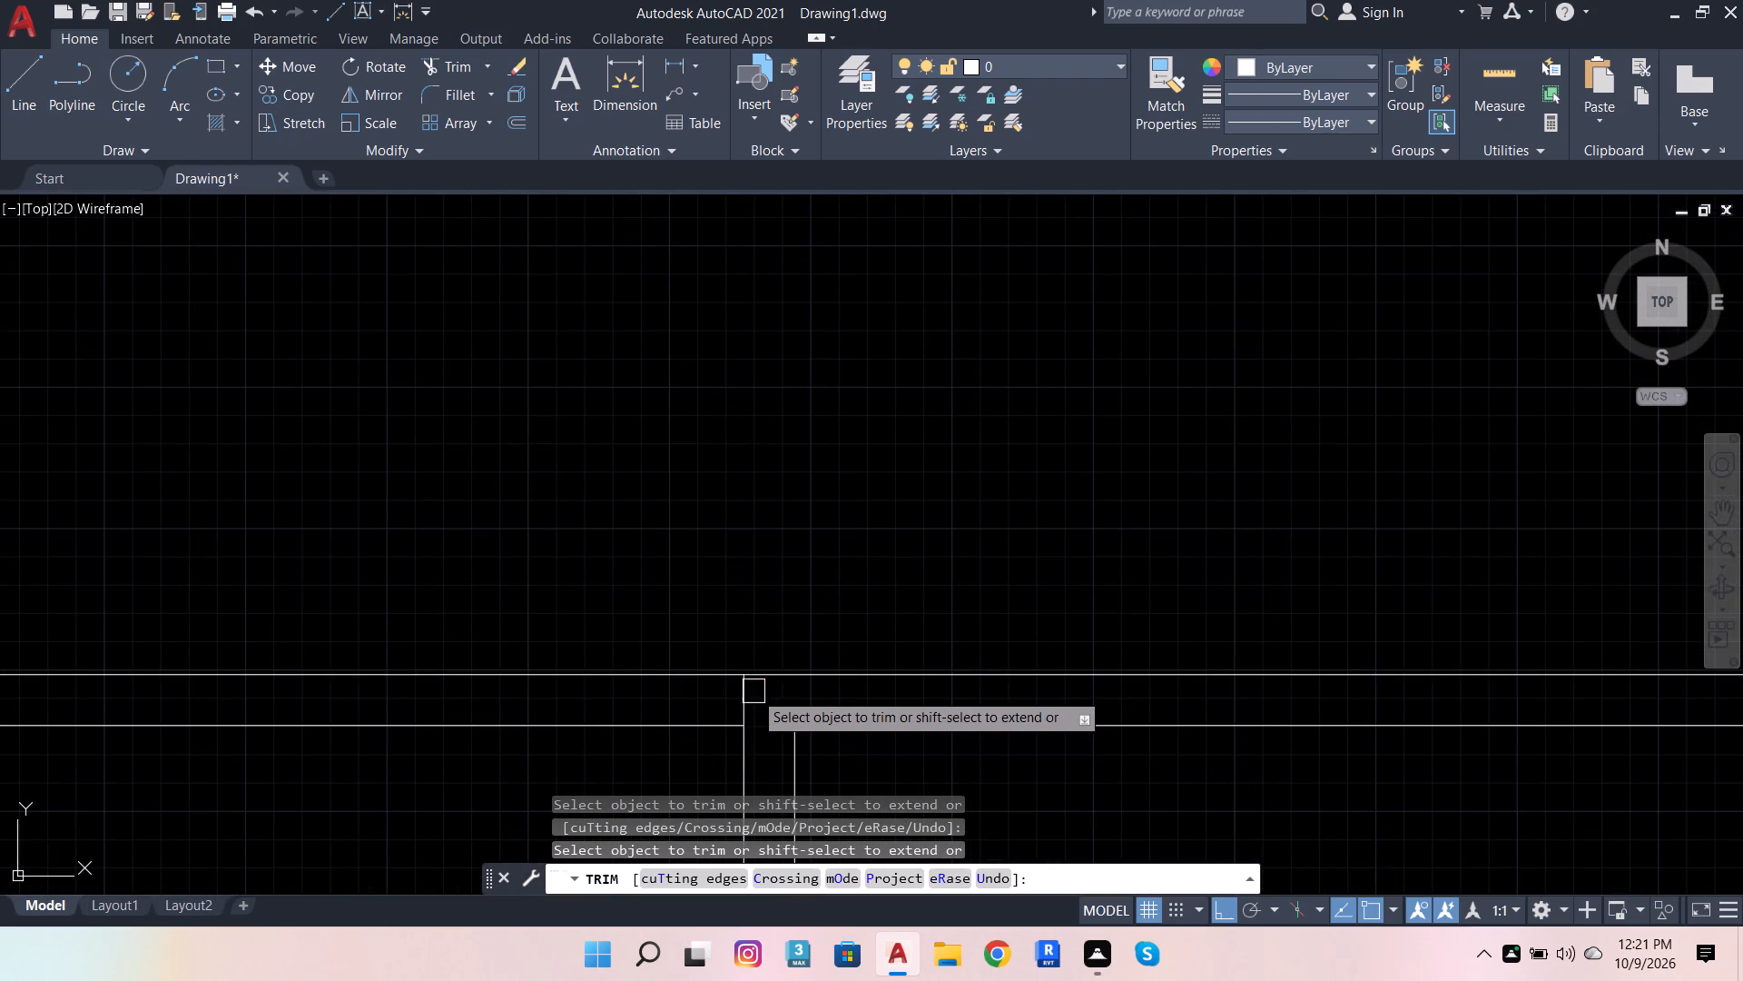
click(753, 691)
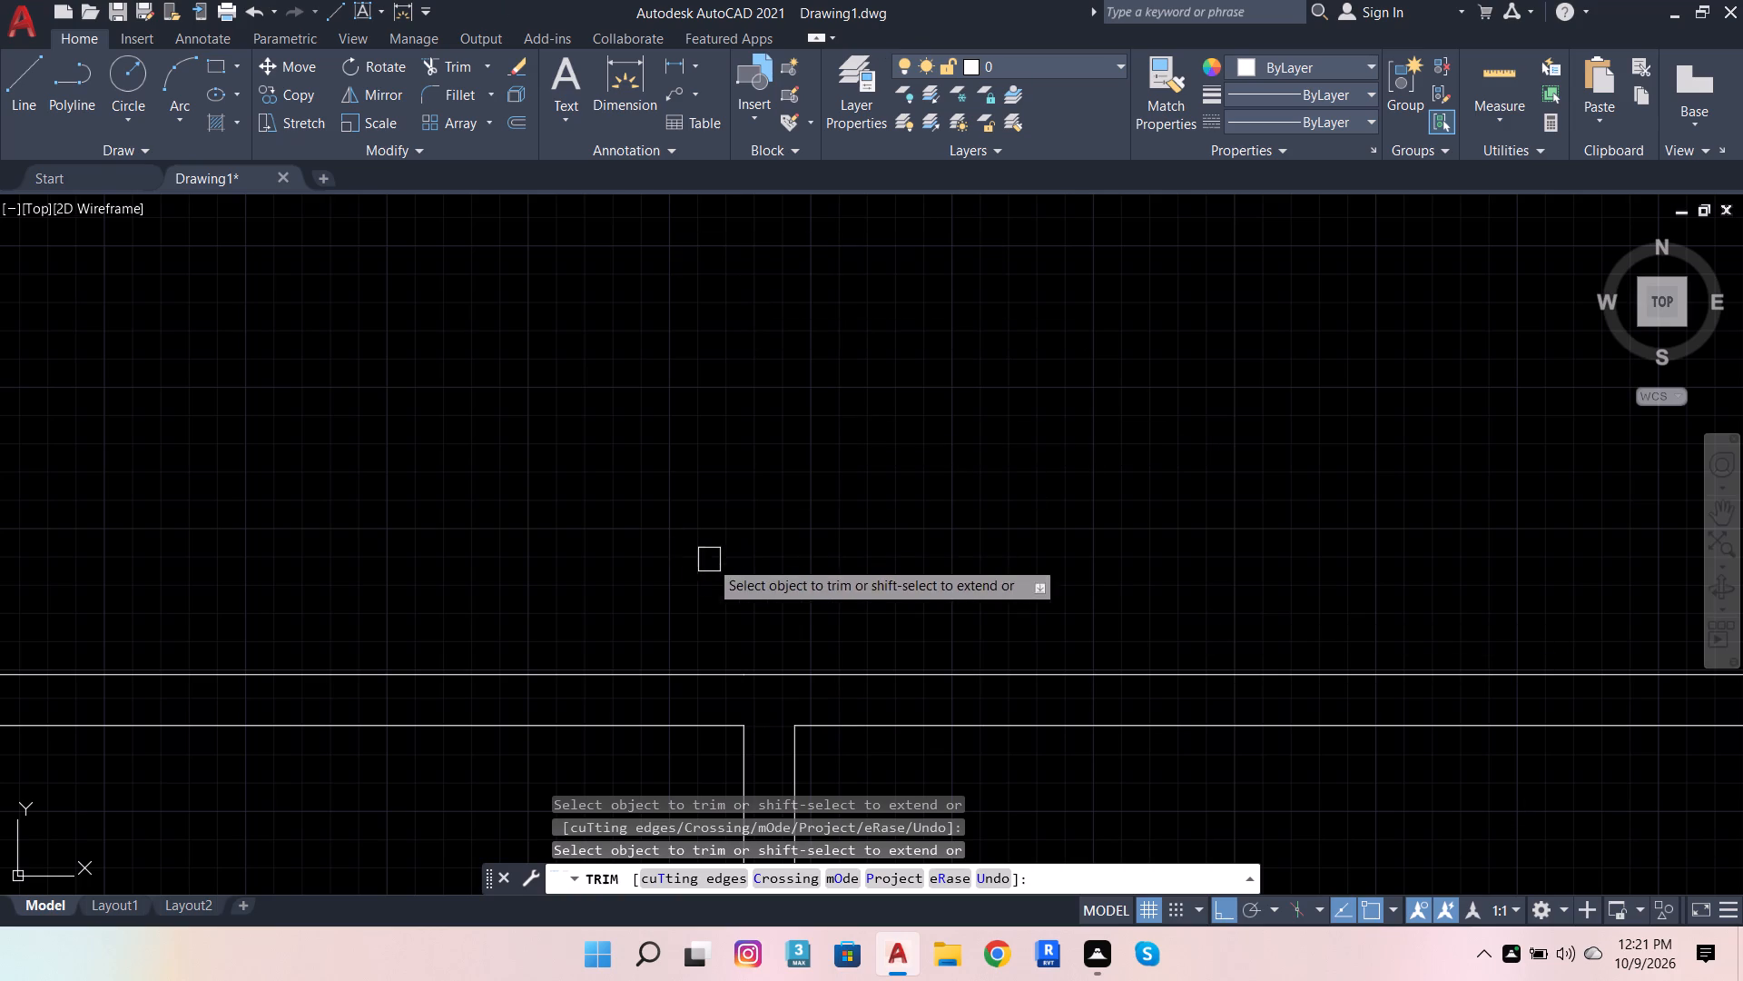
scroll(748, 567, down, 5)
scroll(876, 472, up, 1)
key(Escape)
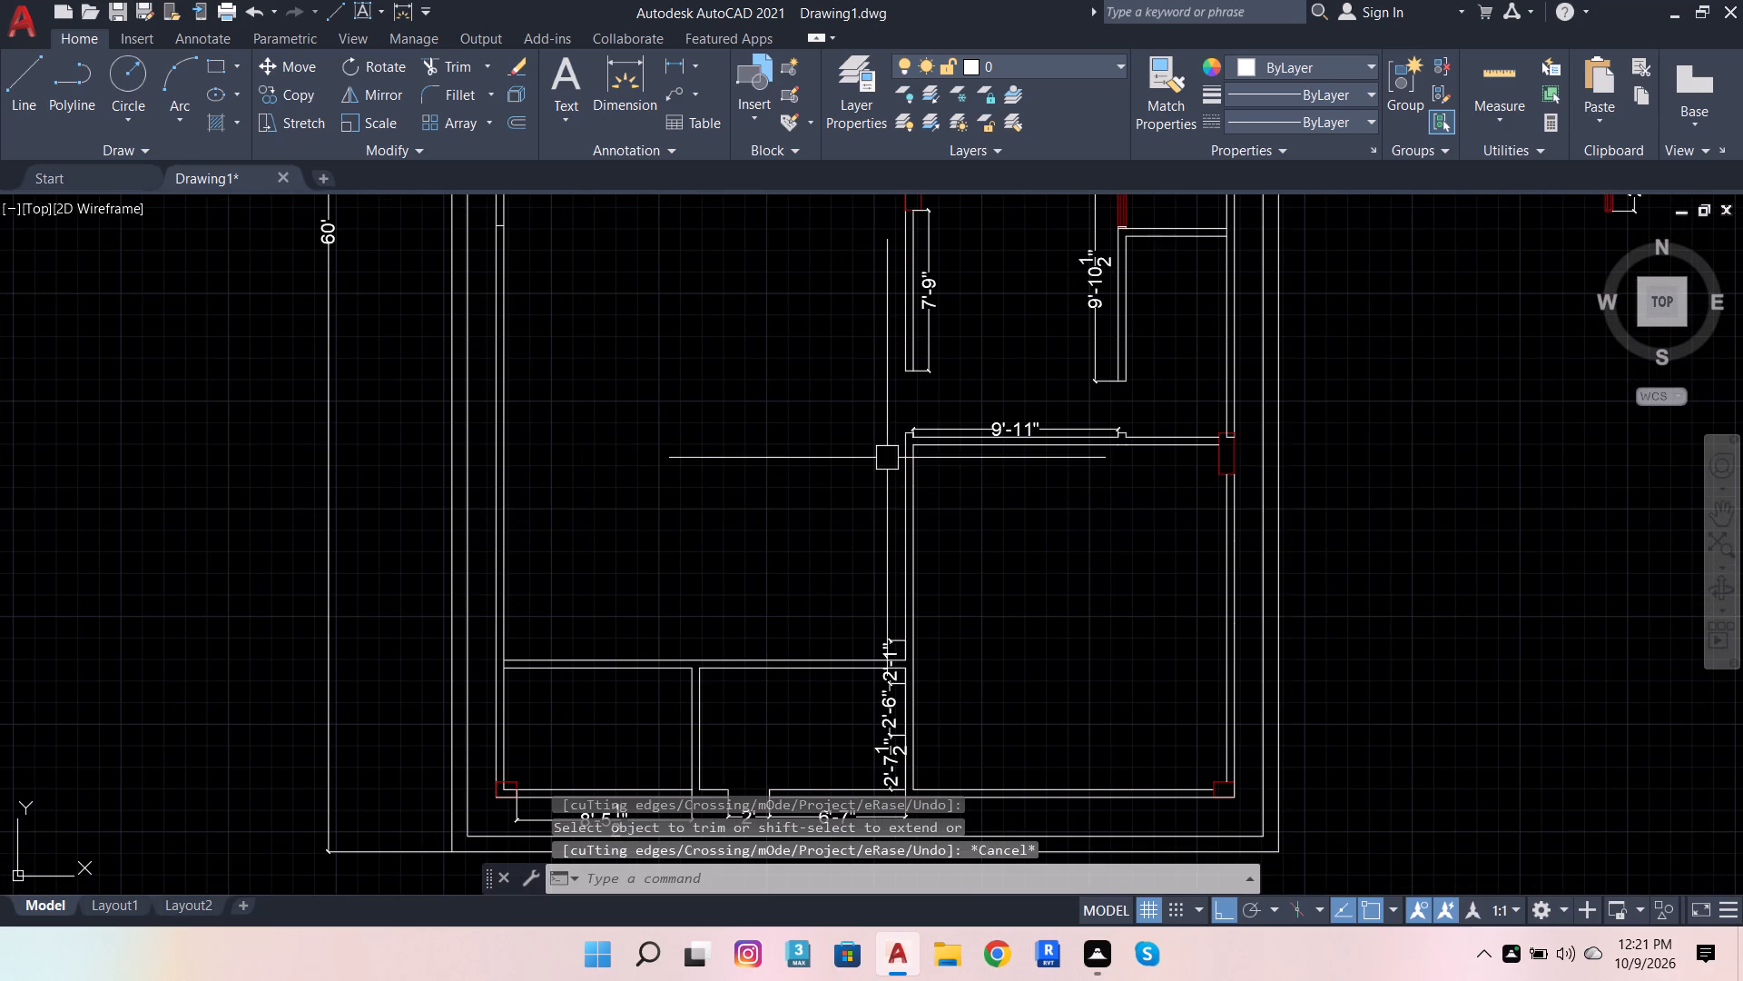
Offset the upper line of the new partition over the lower-left room 9' upward.
scroll(802, 567, up, 1)
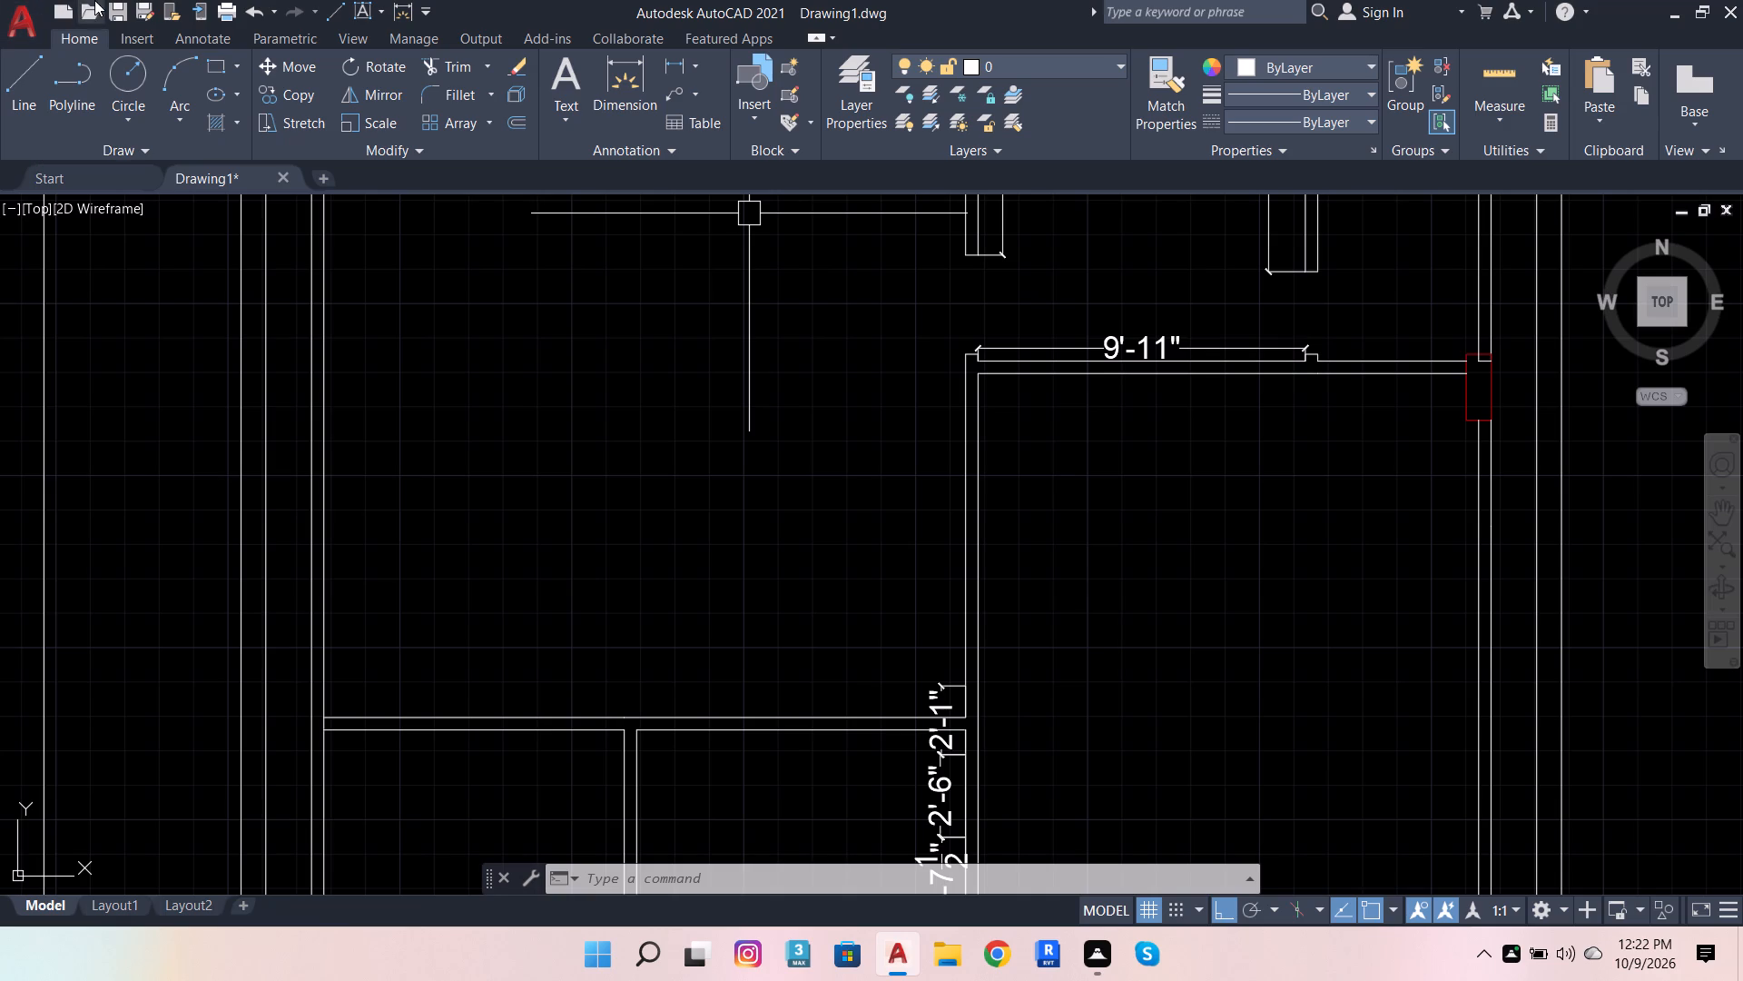
click(571, 705)
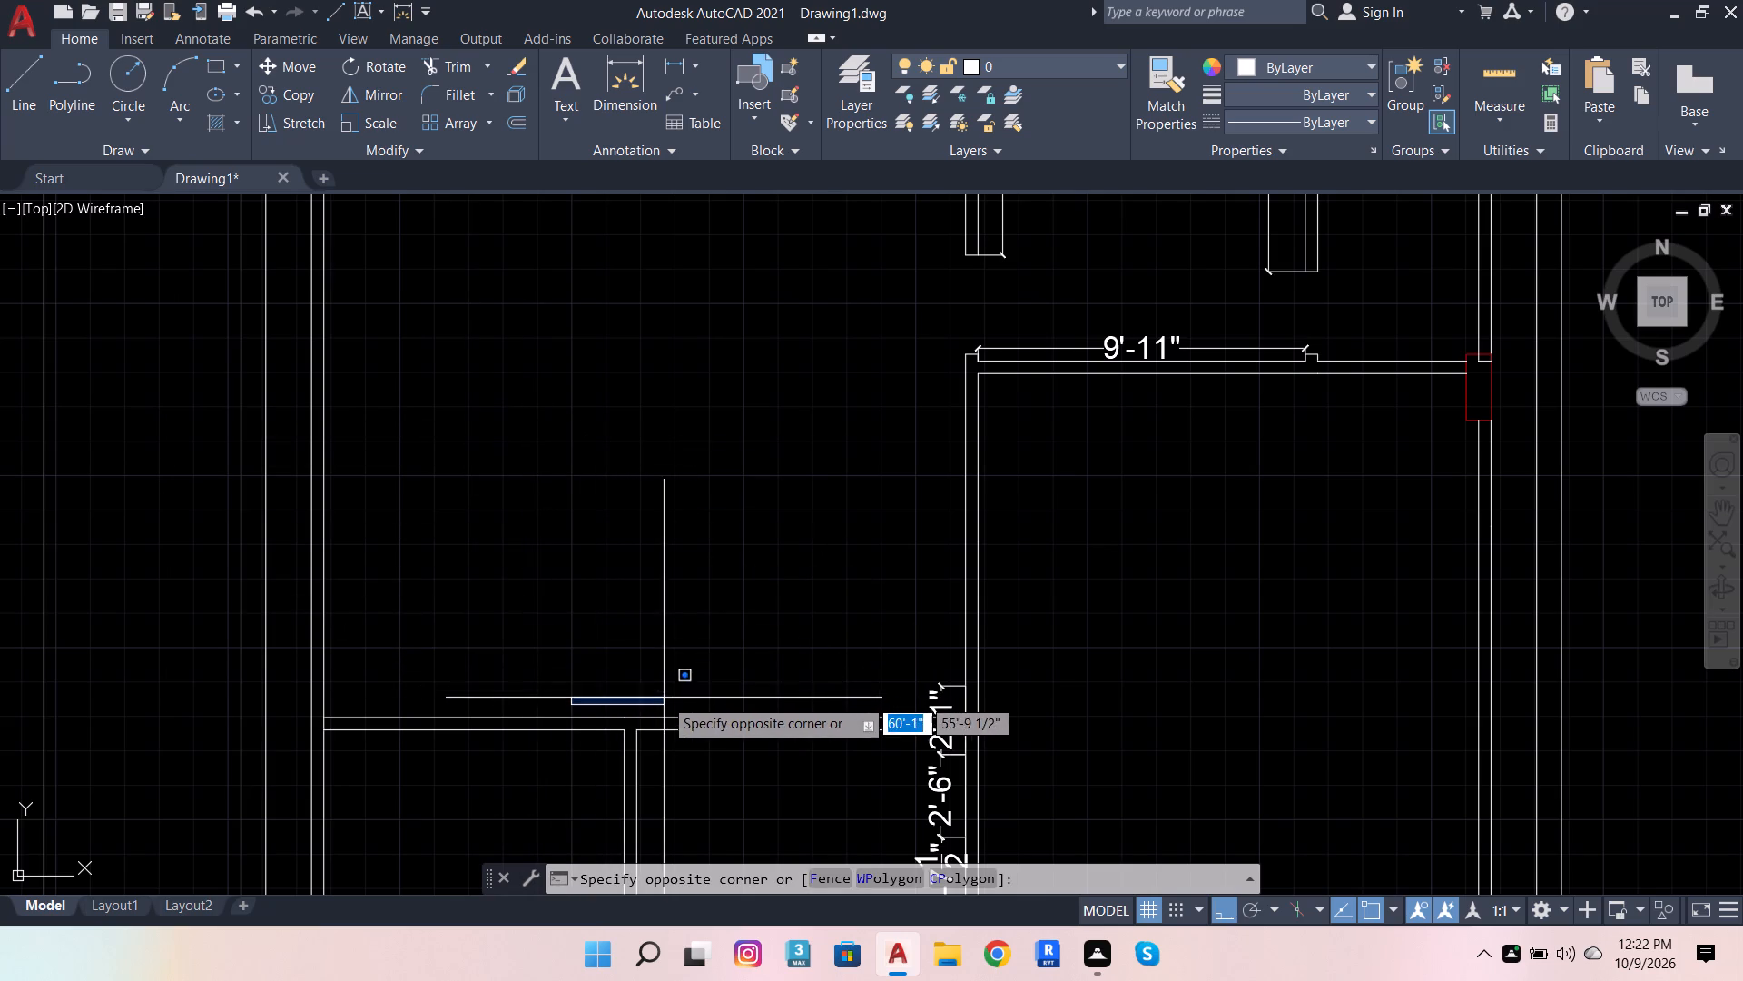
scroll(660, 724, up, 3)
click(719, 728)
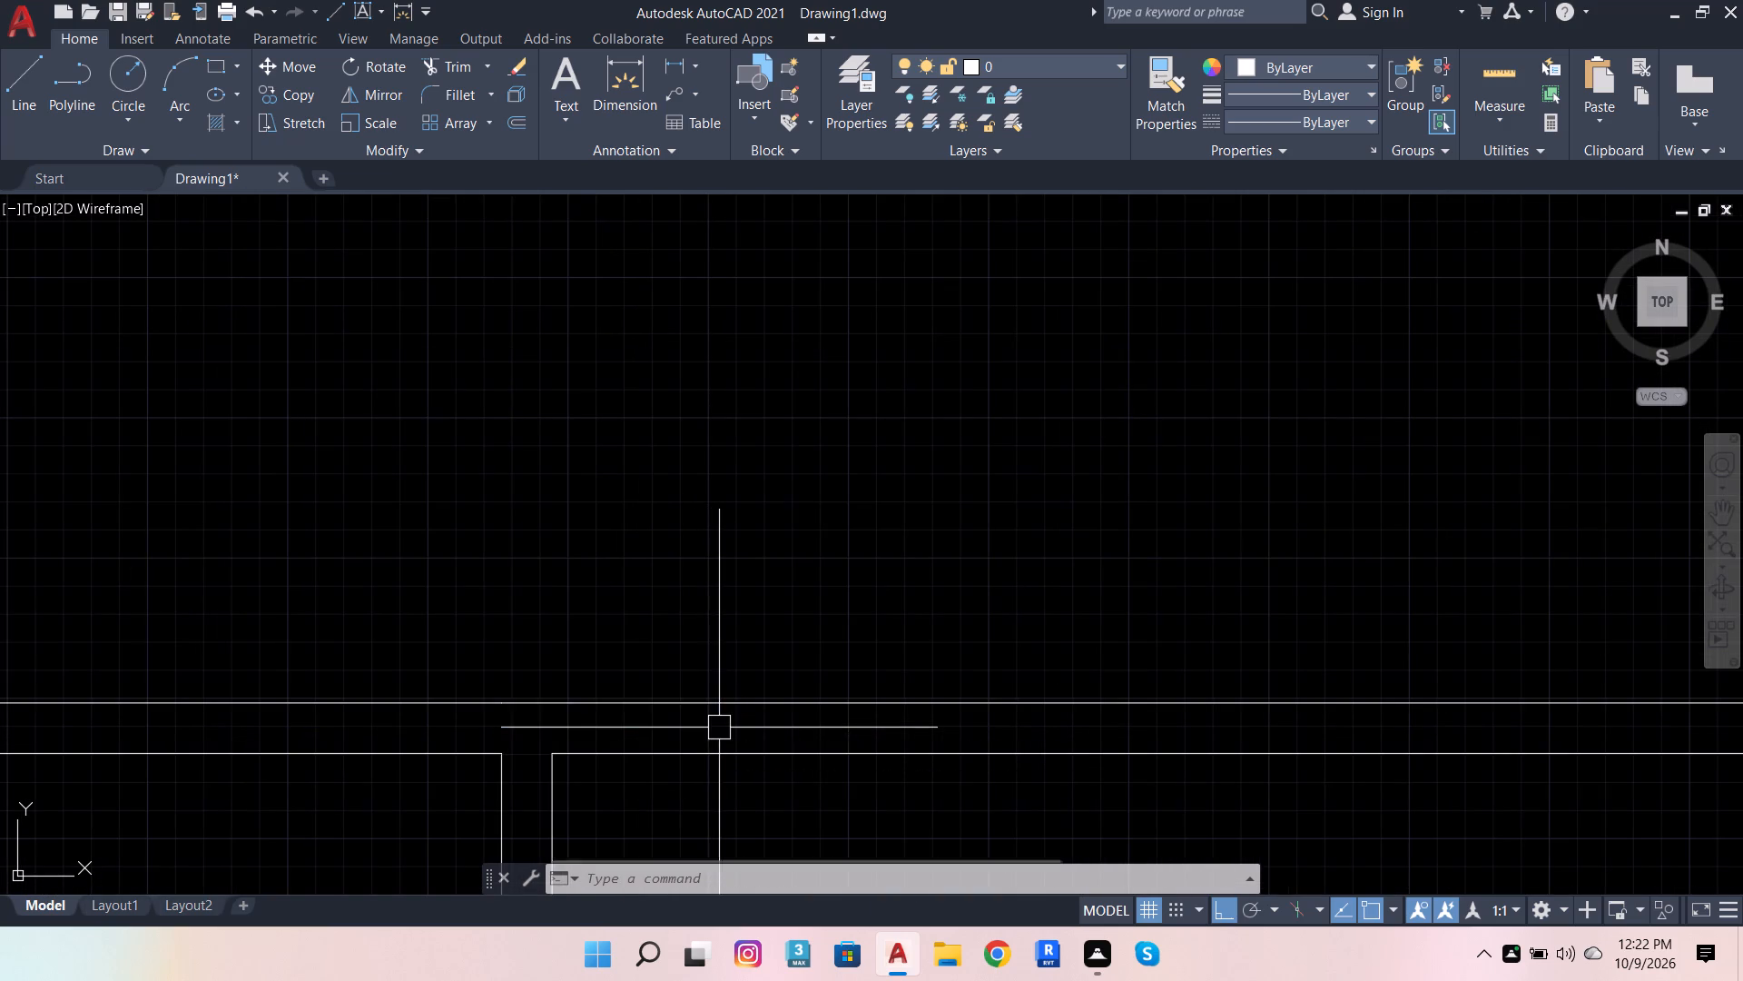
click(468, 691)
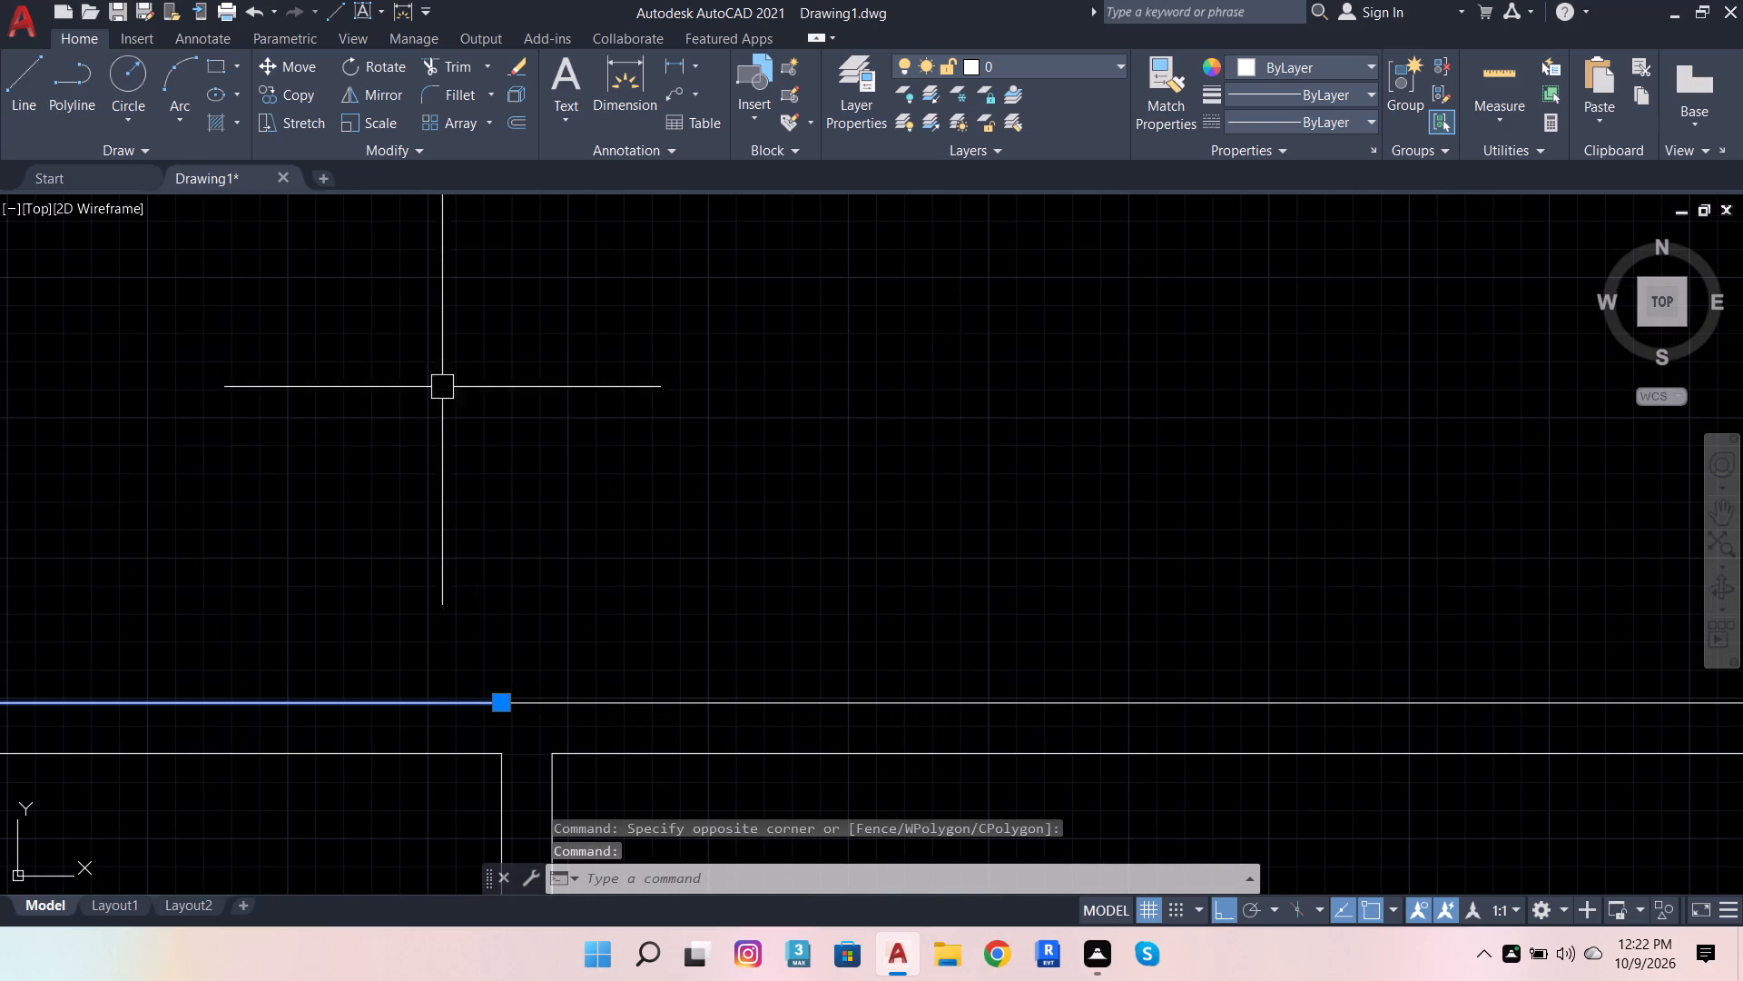
click(514, 113)
scroll(614, 525, down, 2)
click(559, 595)
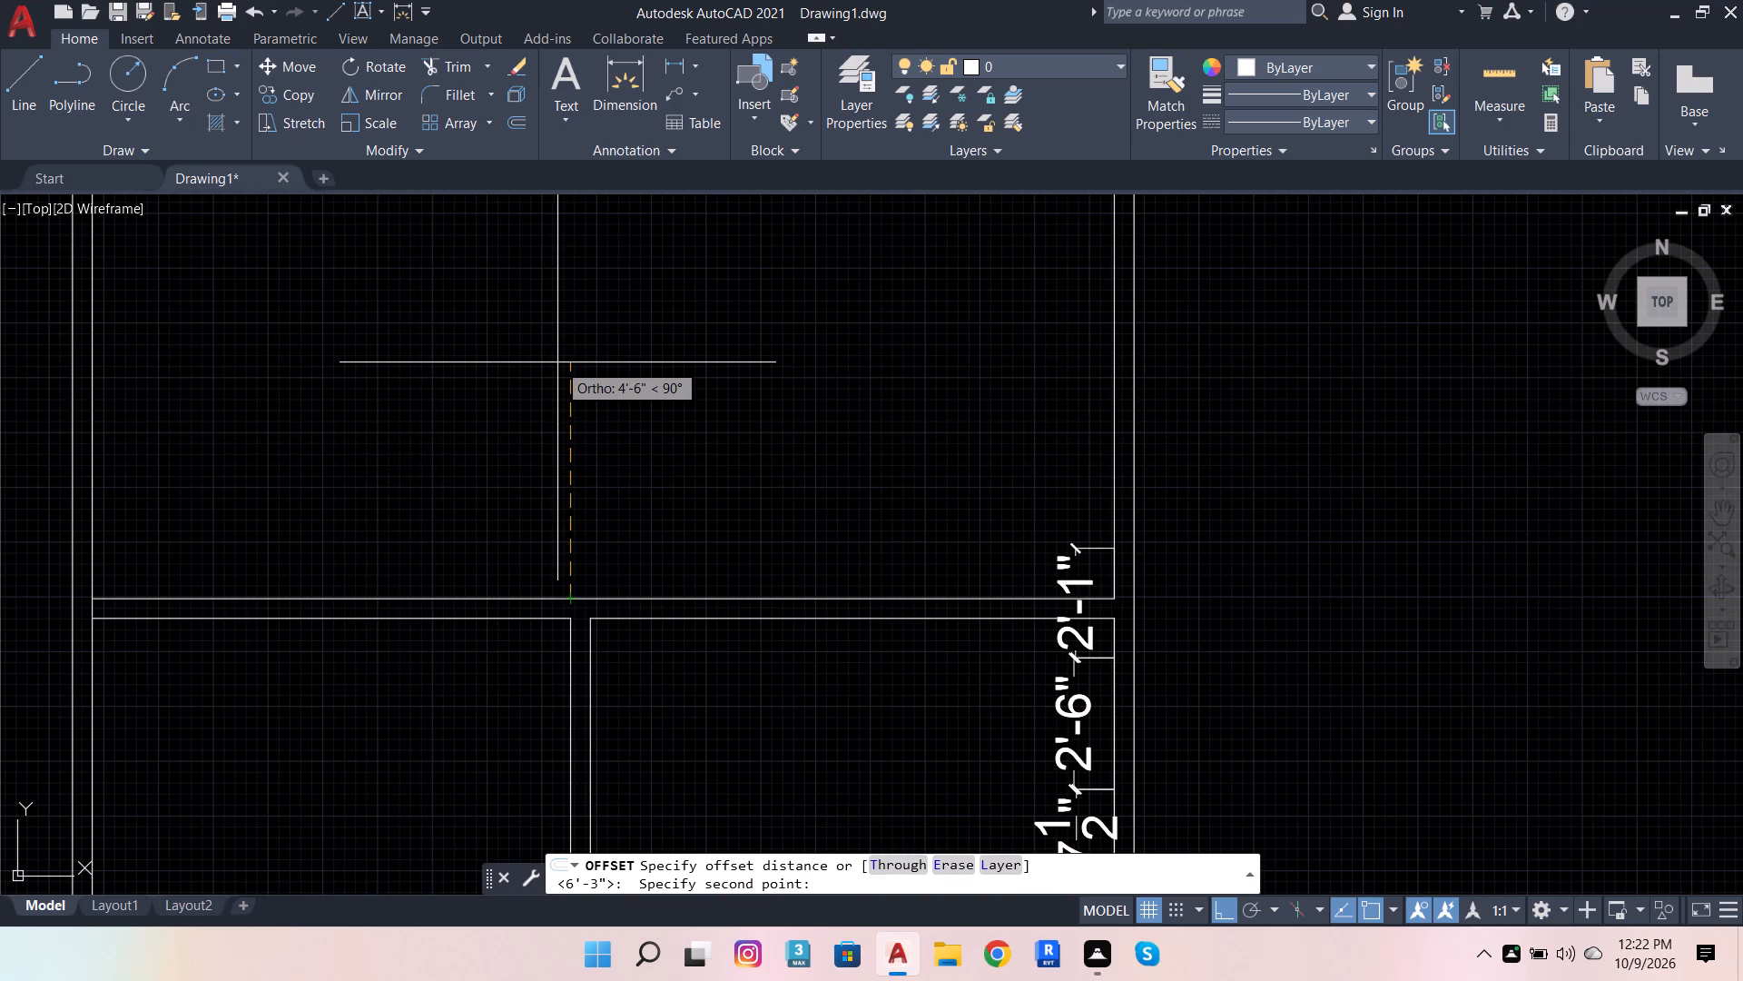
text(9')
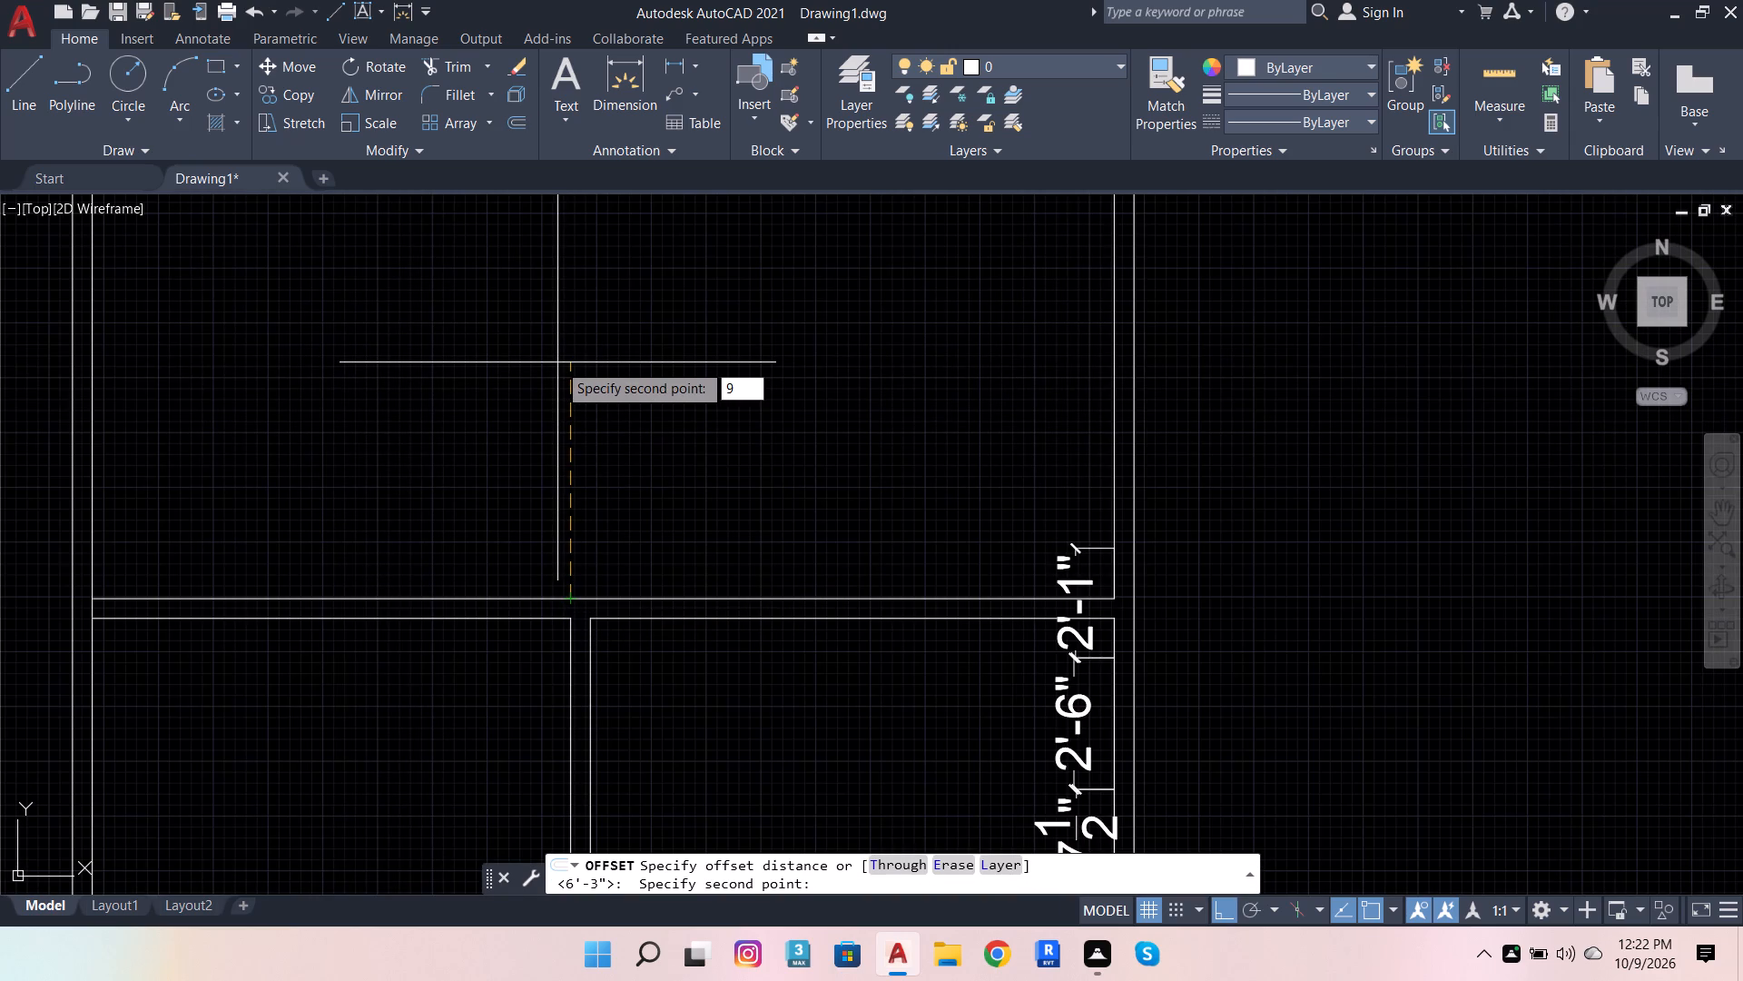
key(Return)
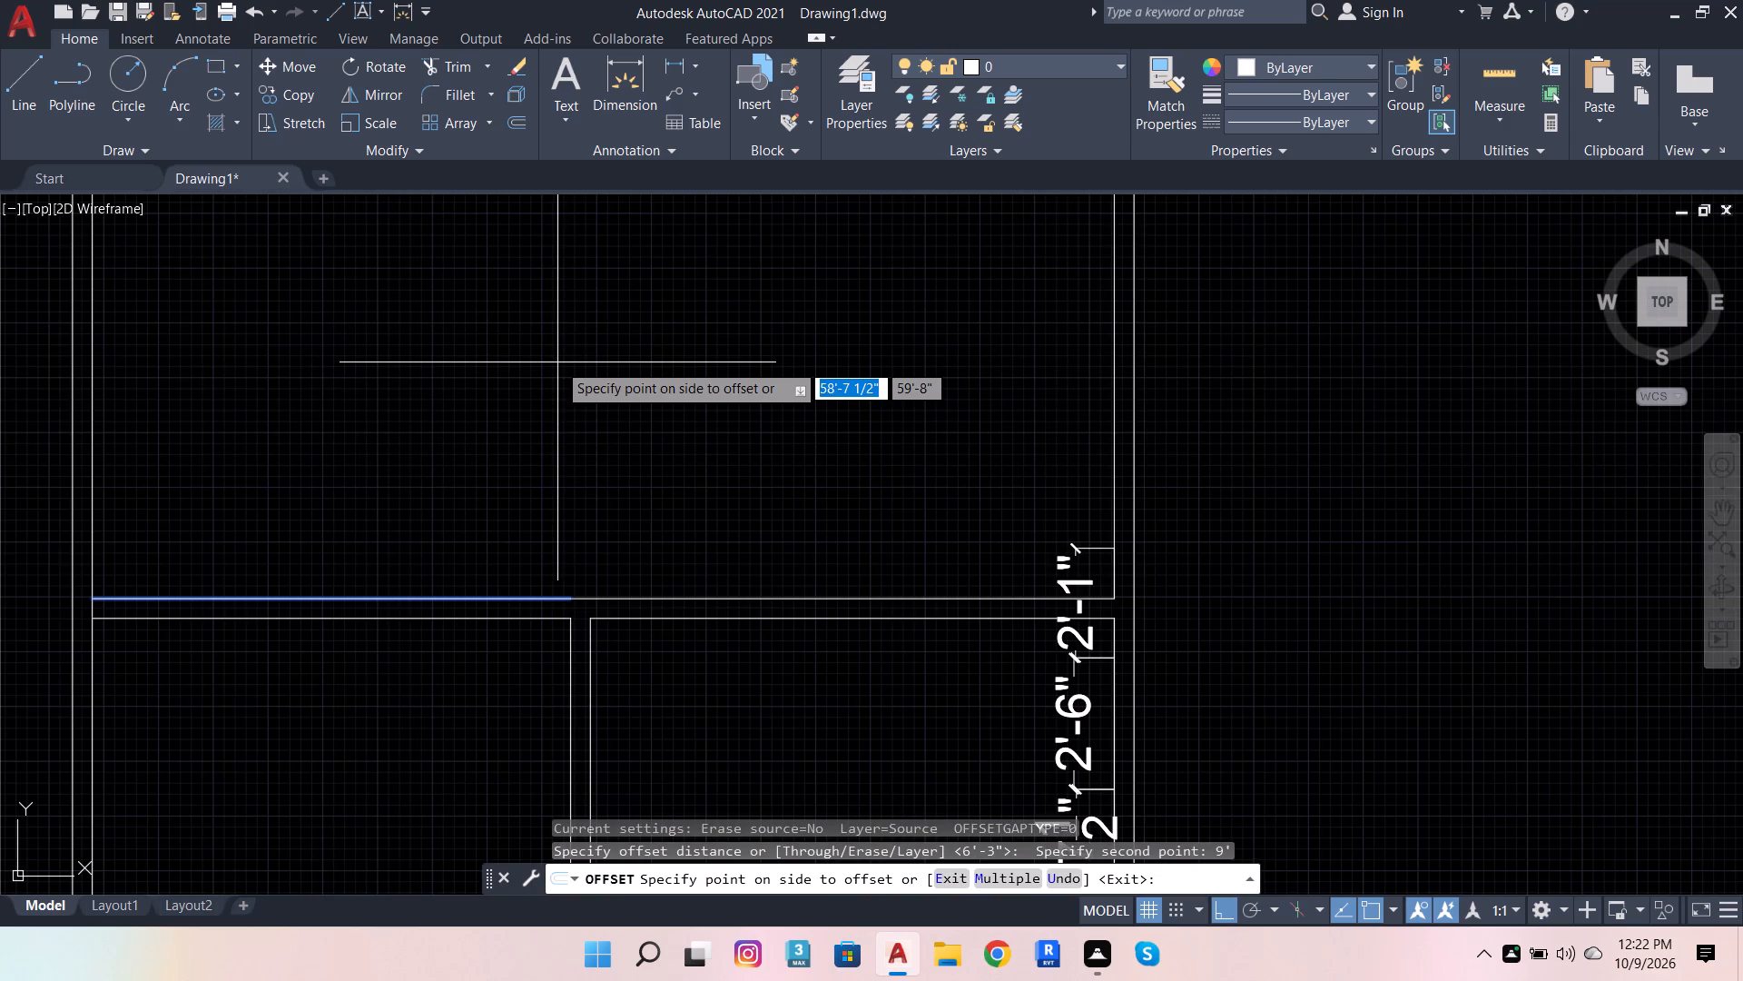
click(562, 377)
Dimension the vertical distance along the left wall between the offset line and the partition below, placing the dimension inside the room.
scroll(749, 406, down, 3)
scroll(734, 399, up, 1)
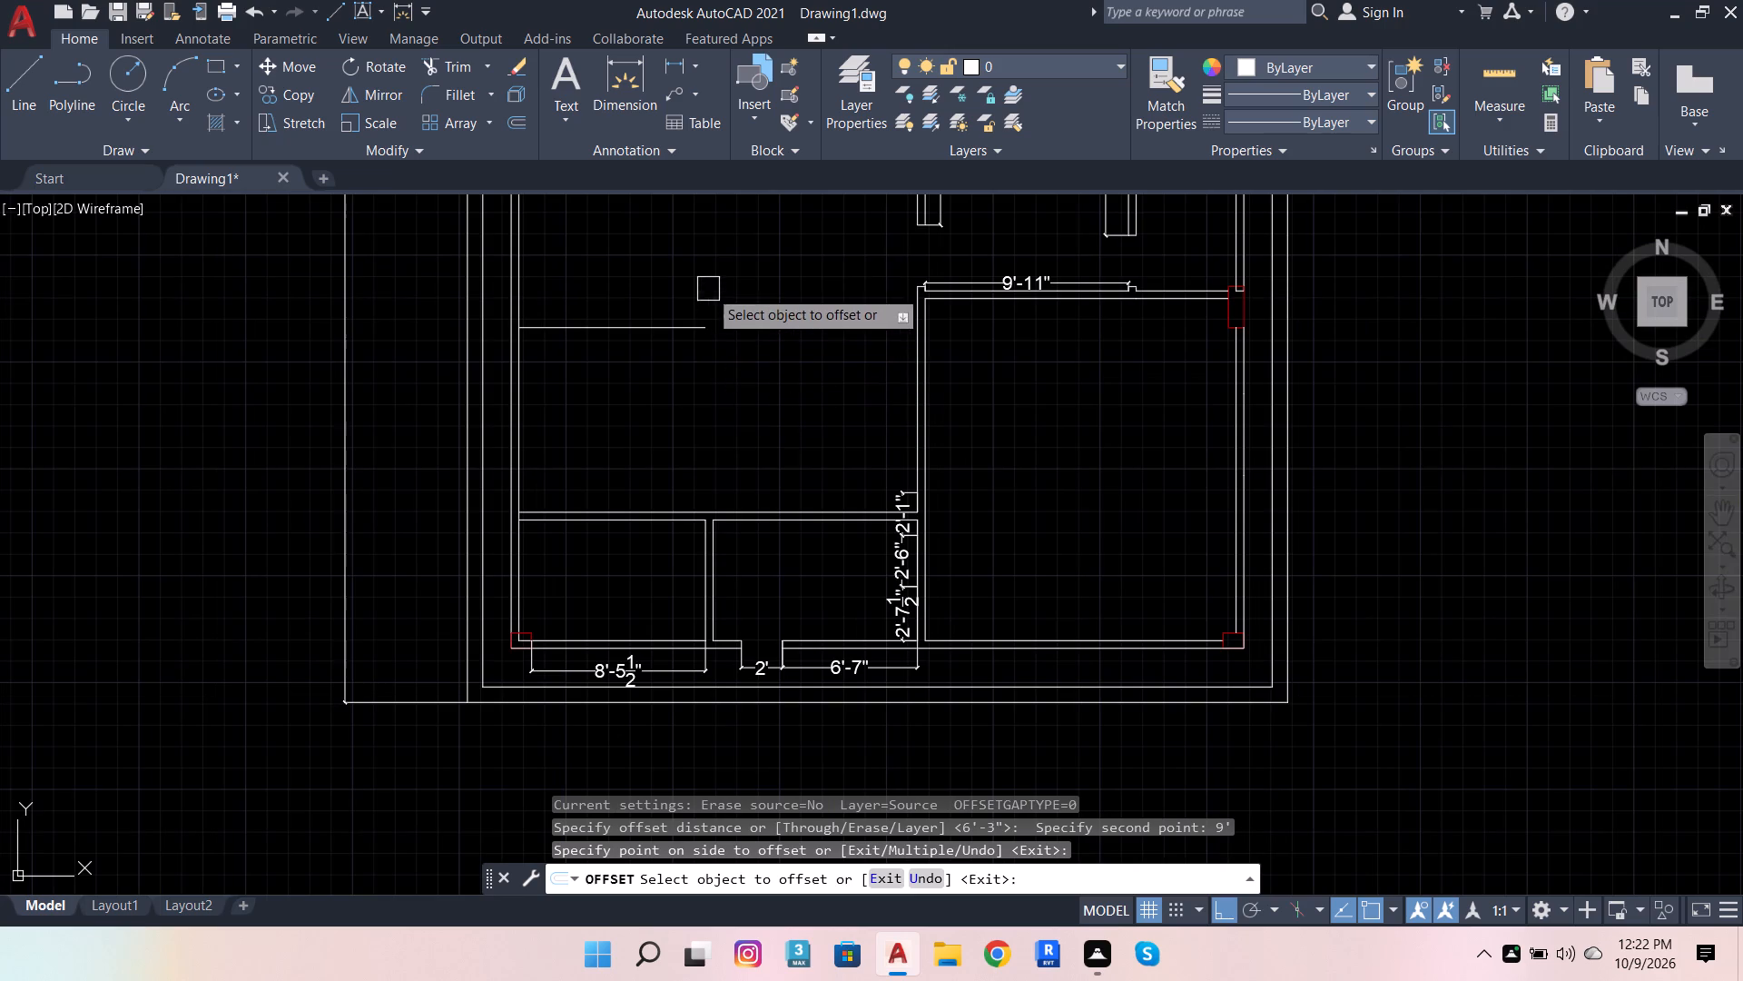
scroll(718, 231, up, 1)
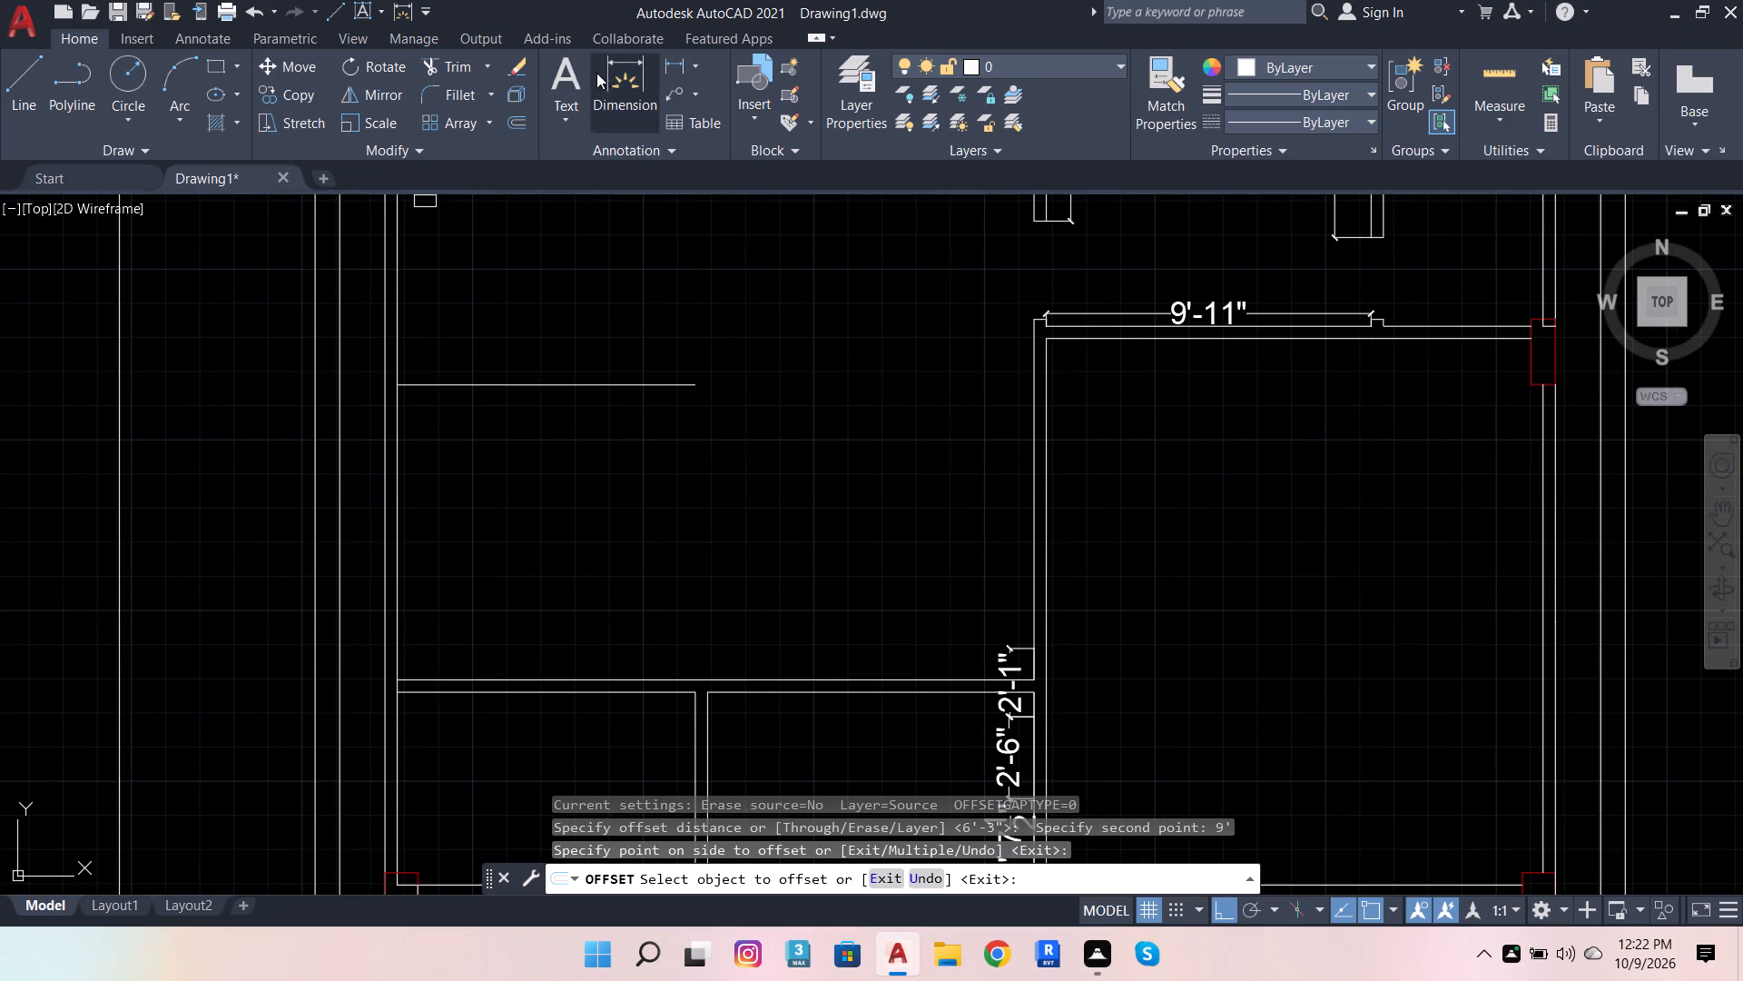
click(615, 86)
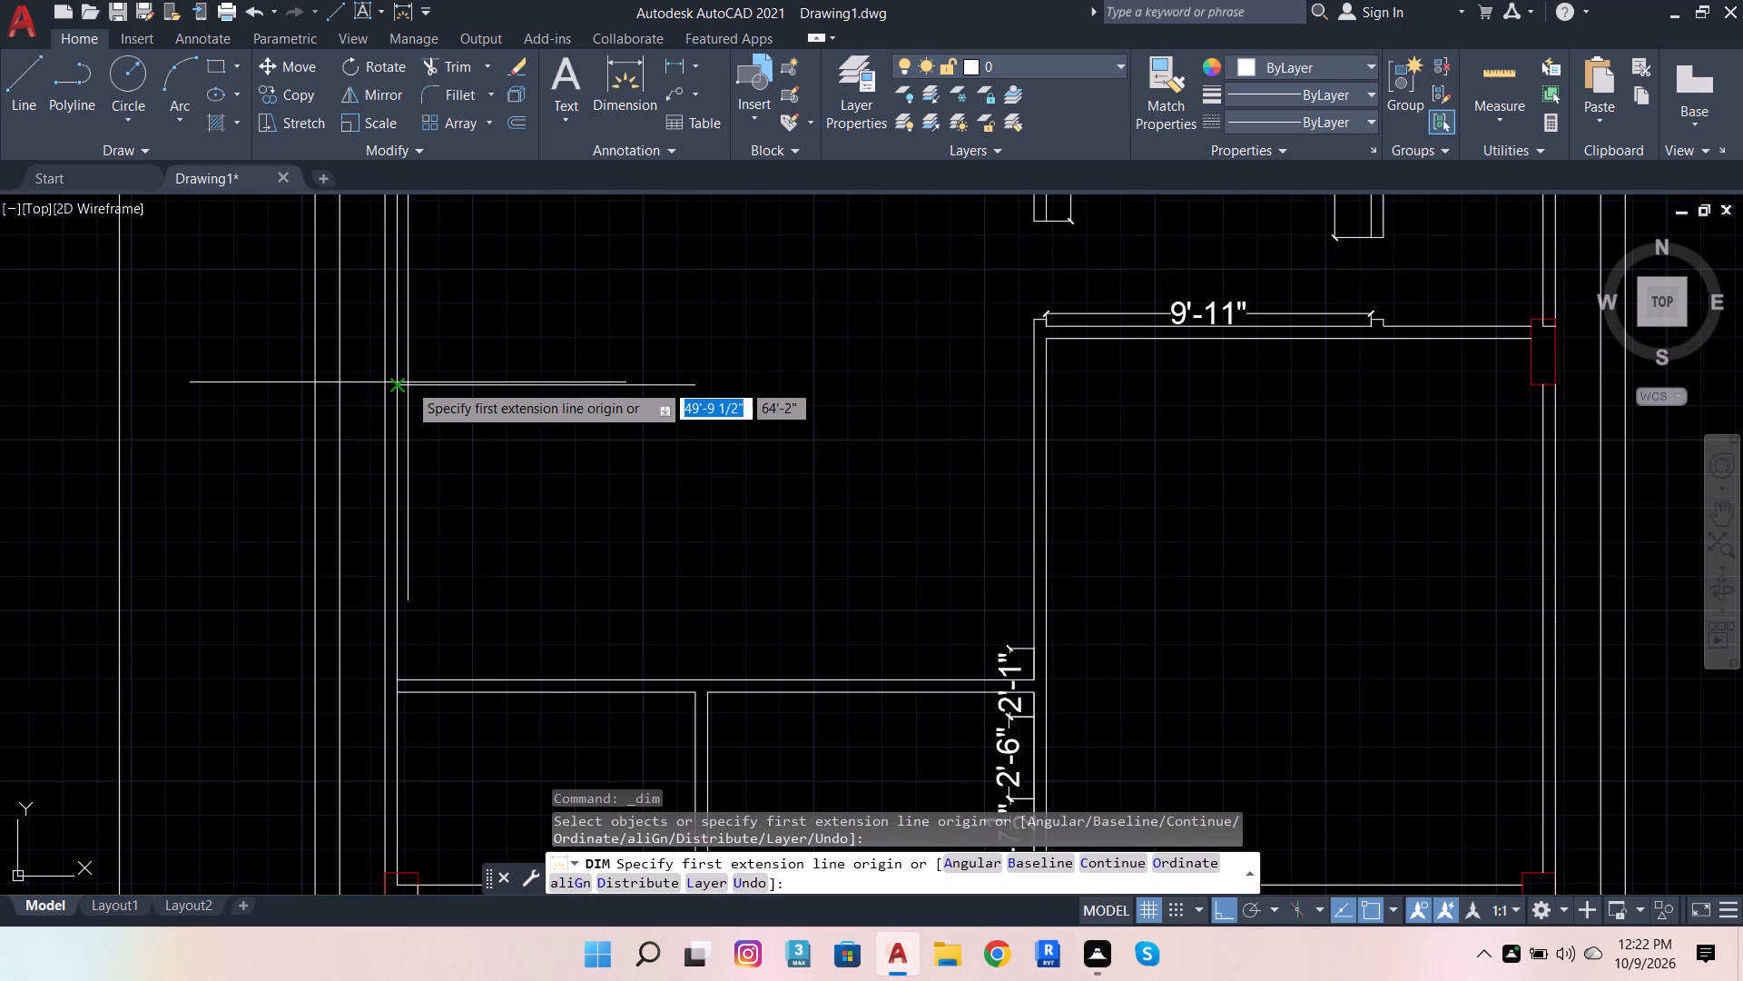
click(400, 386)
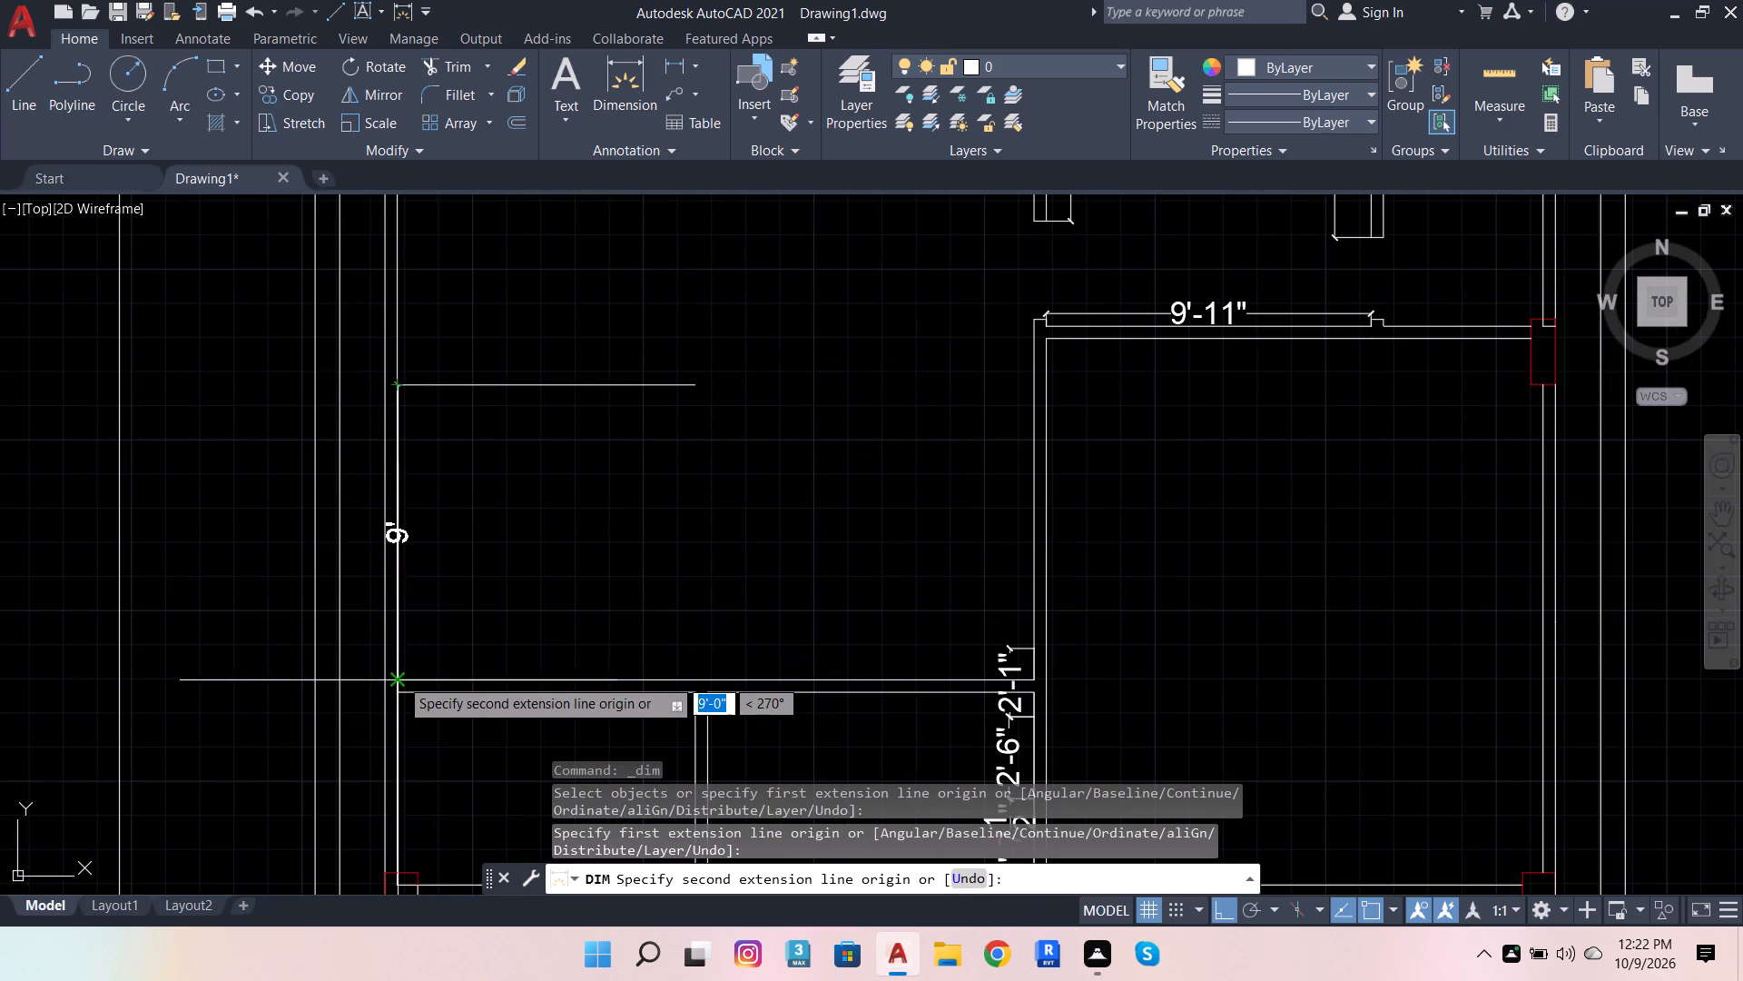
click(399, 678)
click(587, 522)
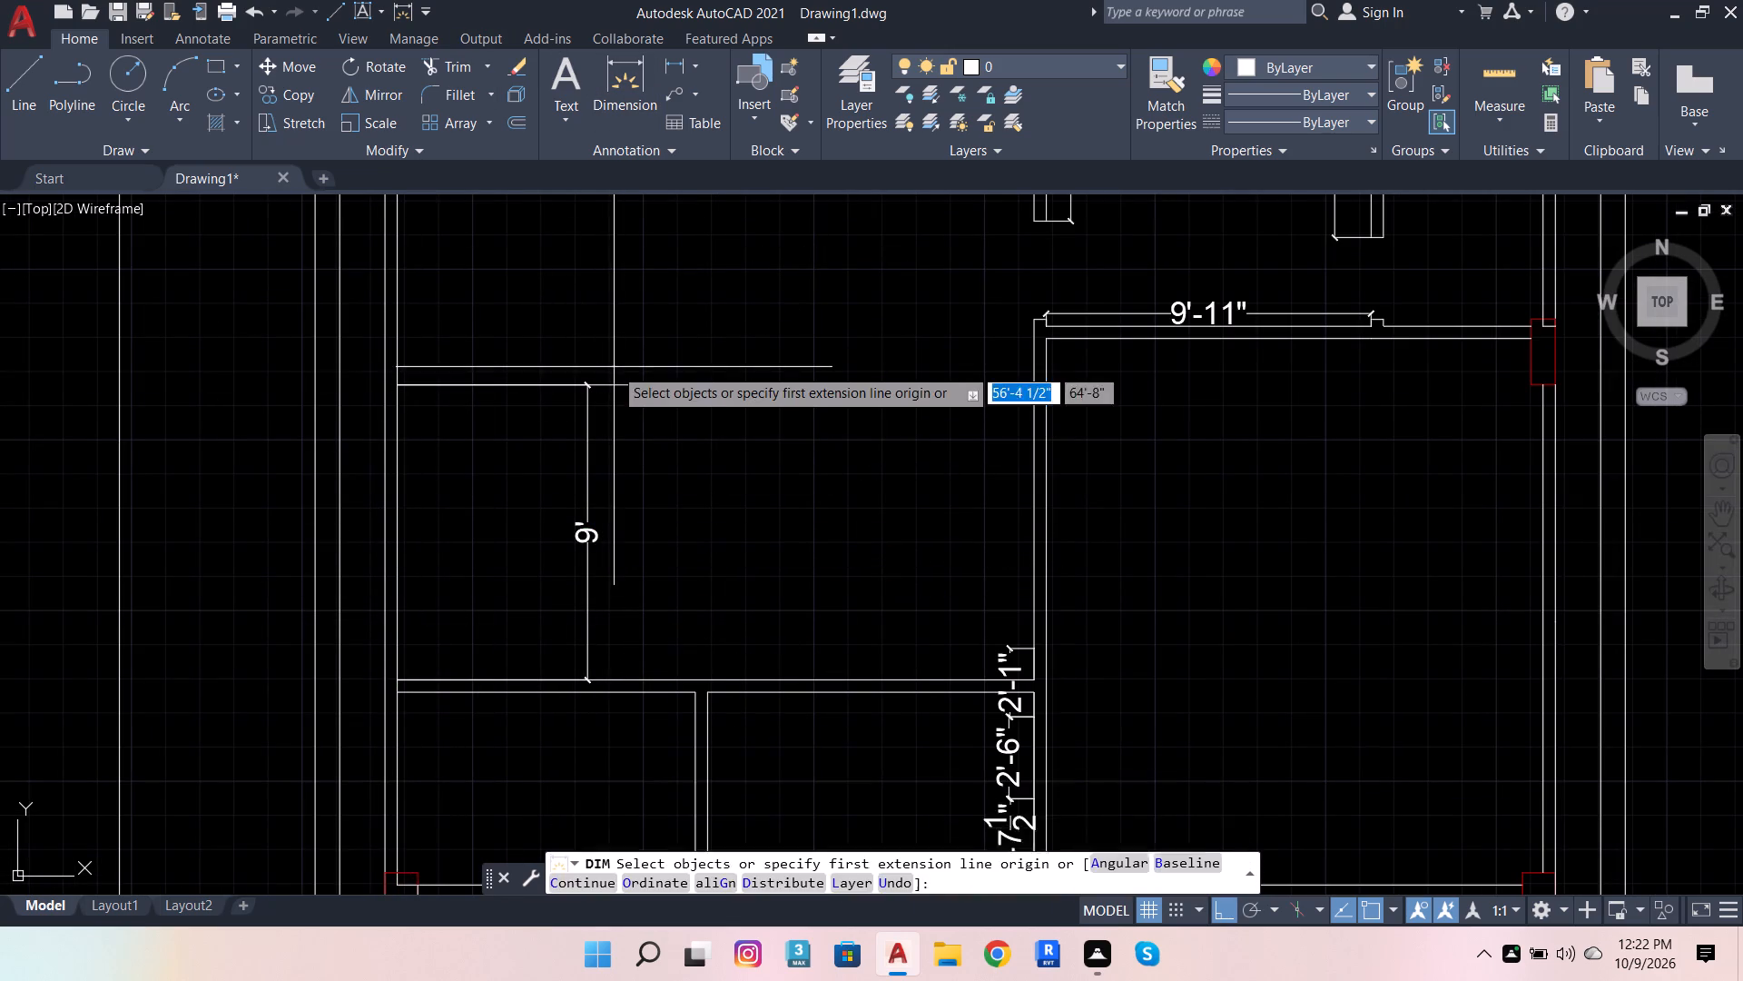
key(Escape)
key(Escape)
key(Escape)
key(Escape)
key(Escape)
Offset the short horizontal line at the top of the 9' dimension 3' upward.
click(679, 379)
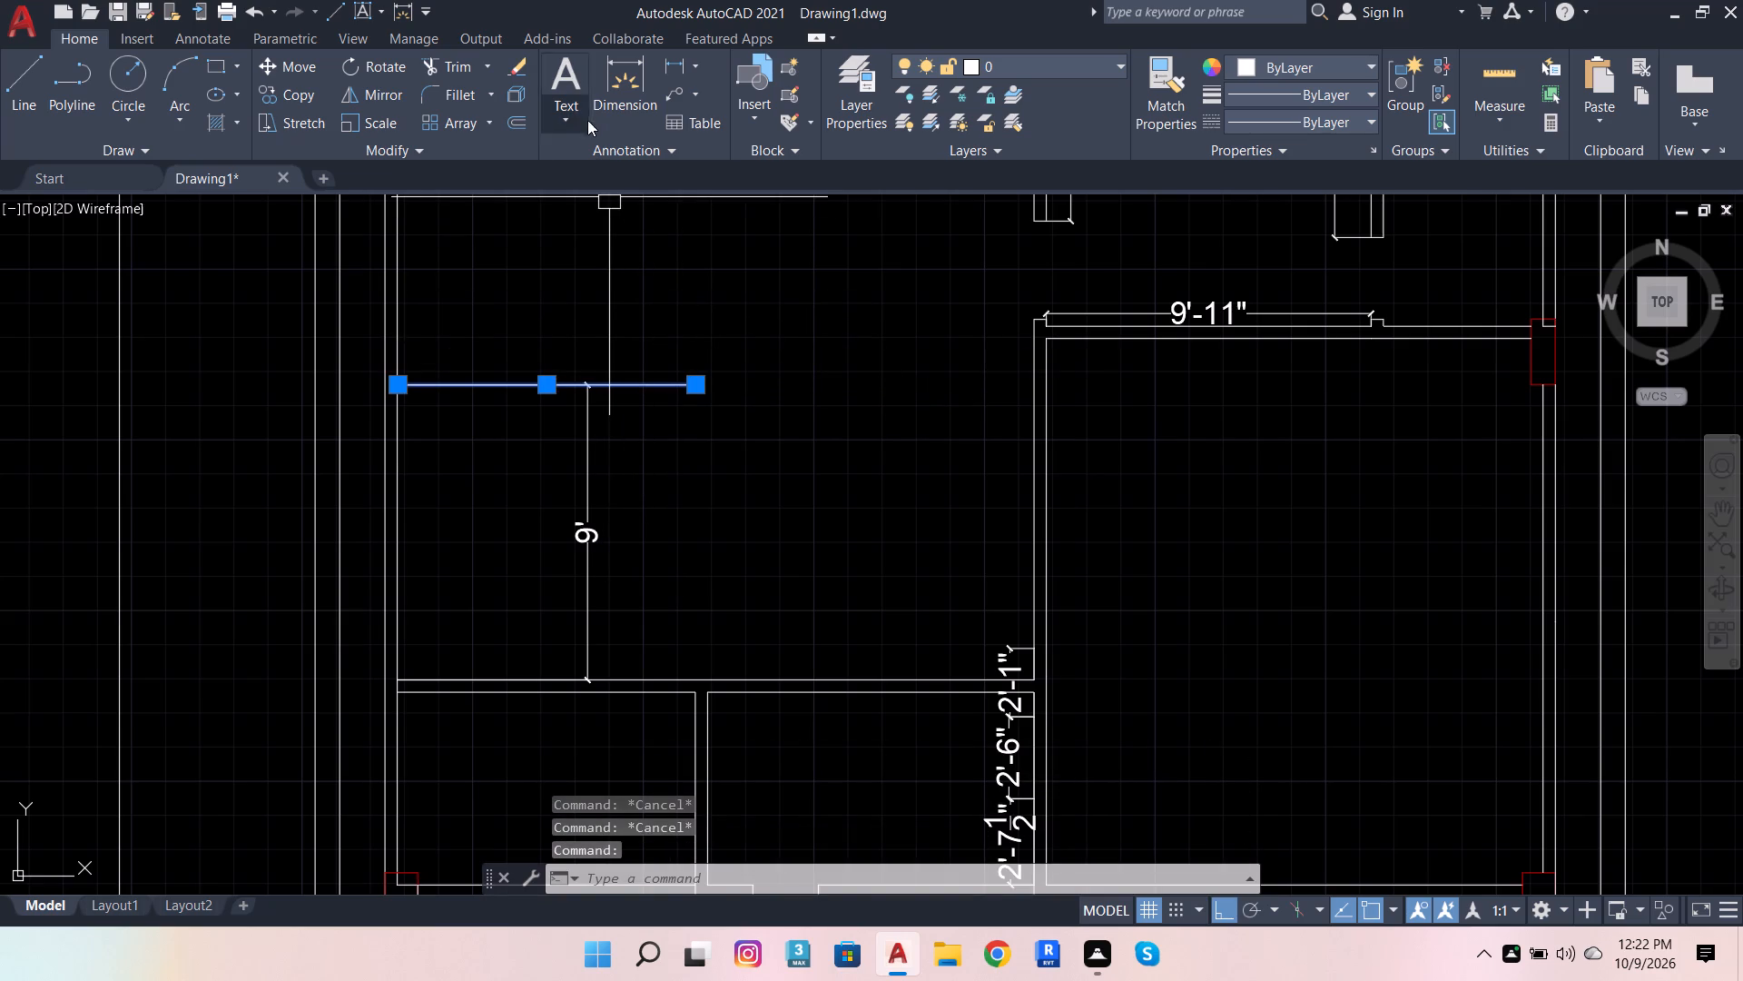
click(525, 123)
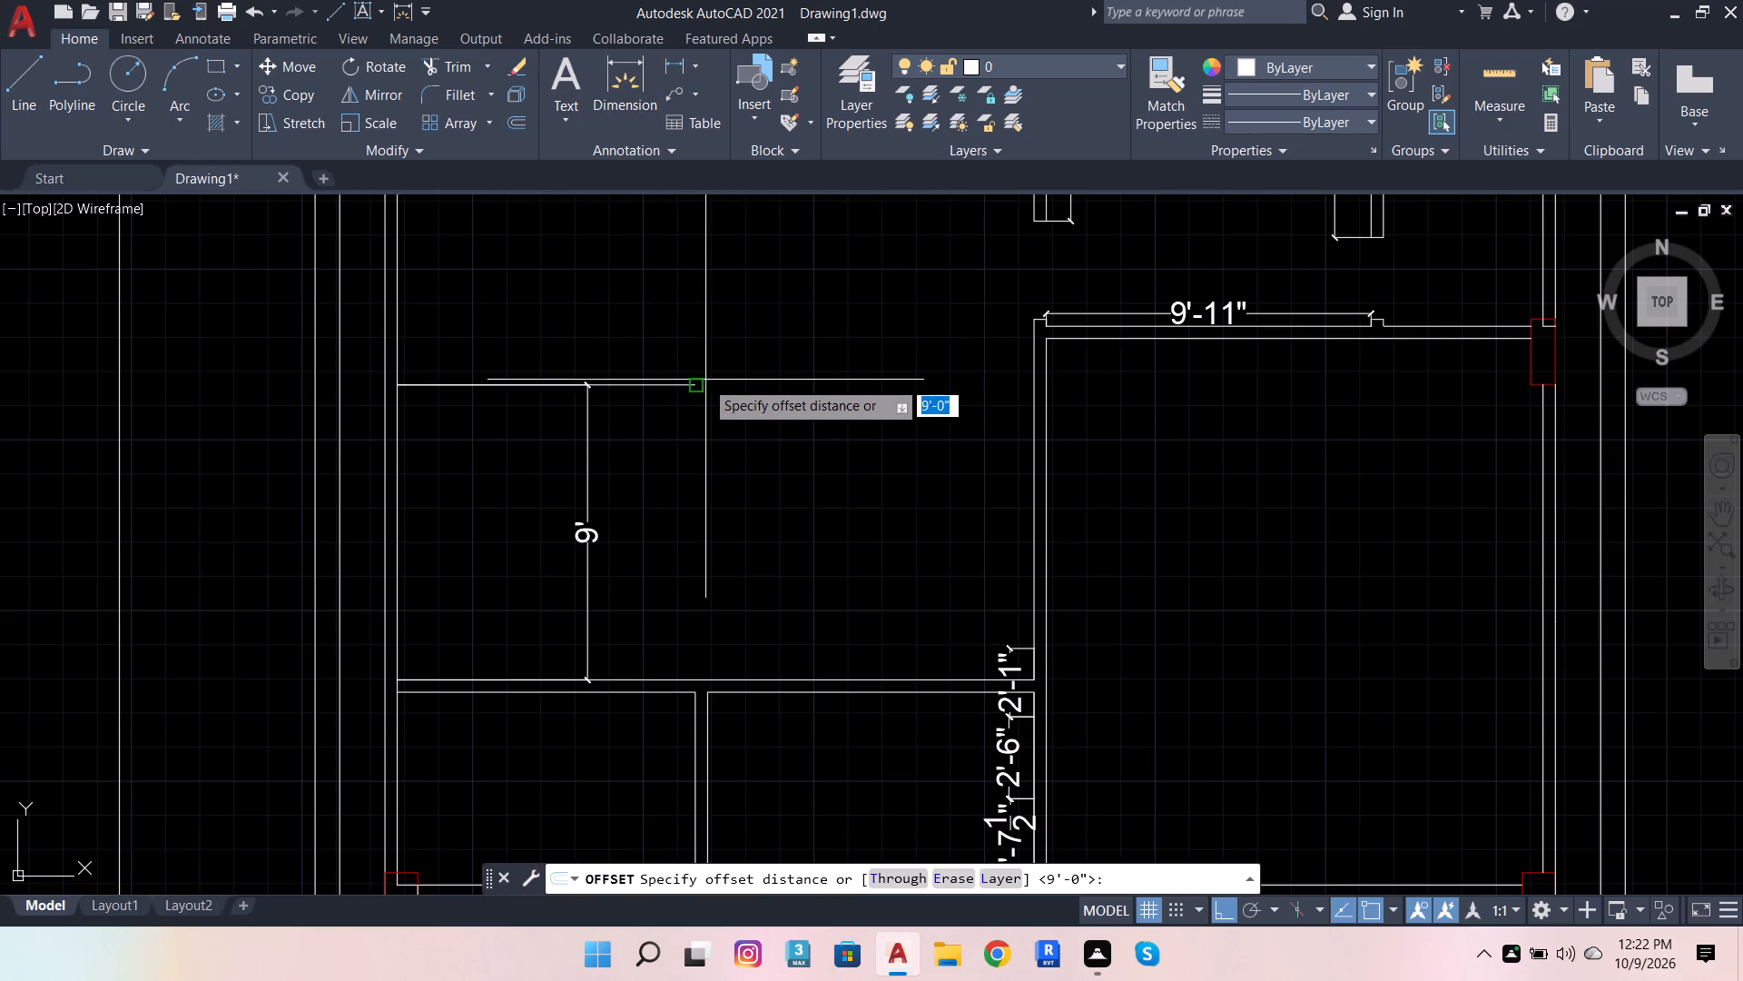
click(692, 380)
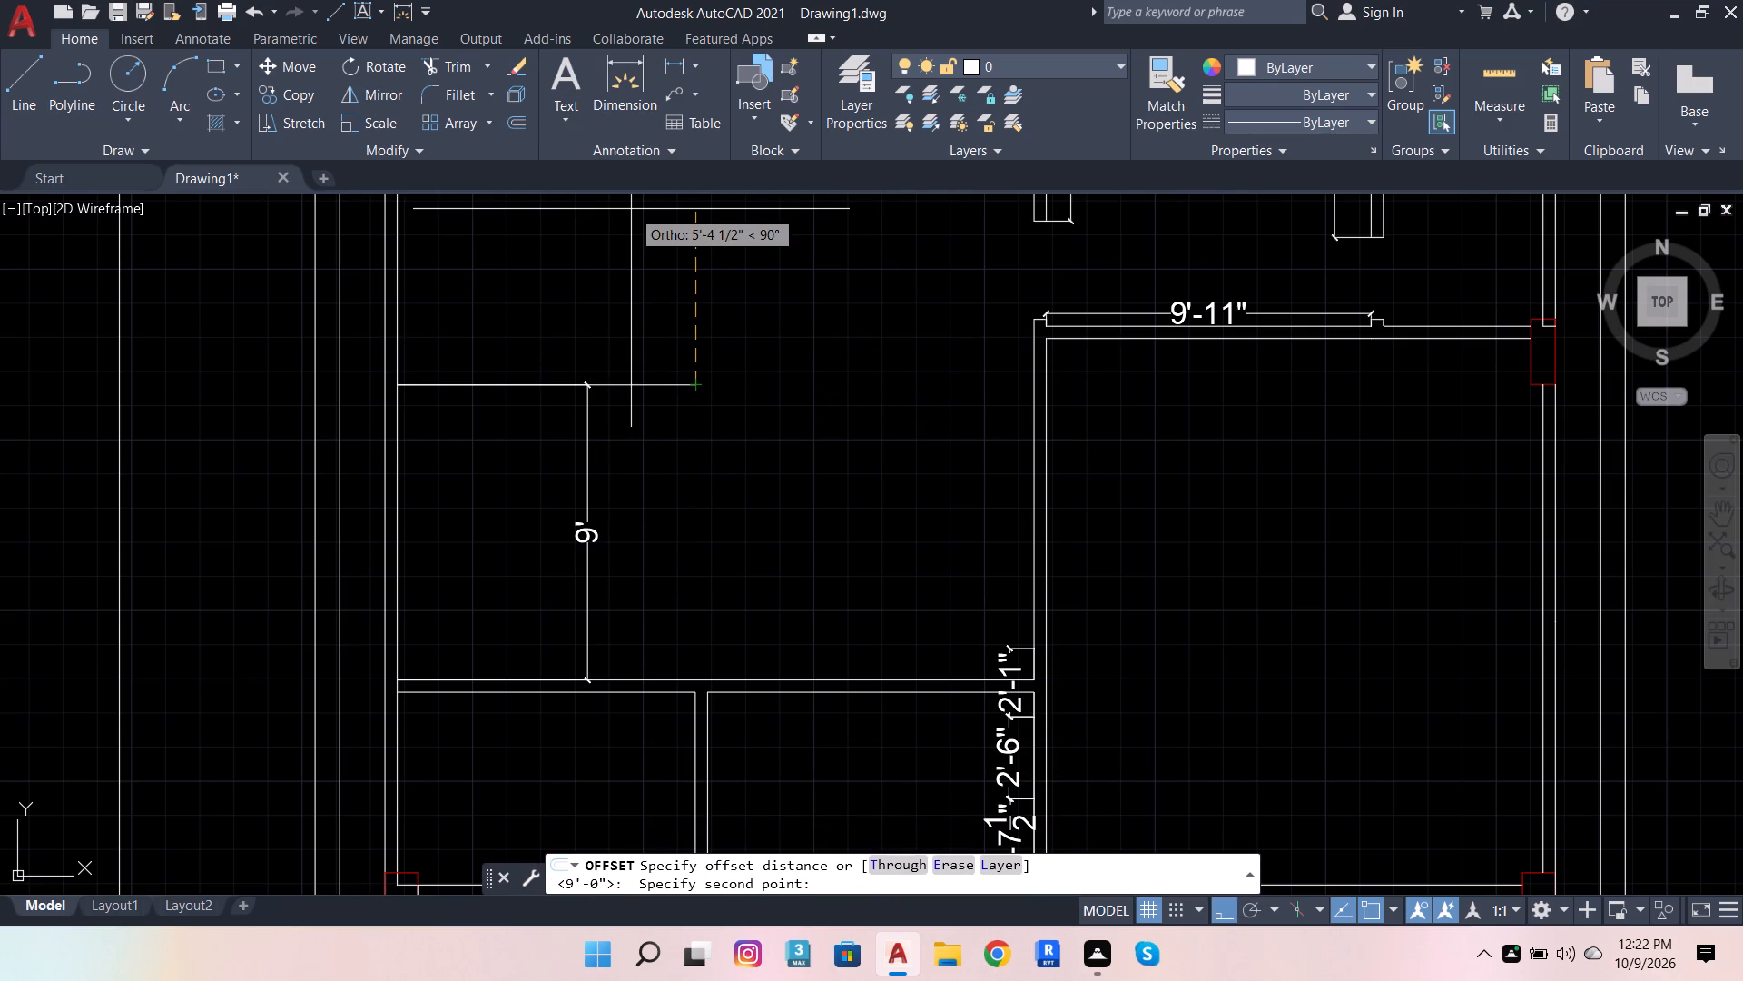
text(3')
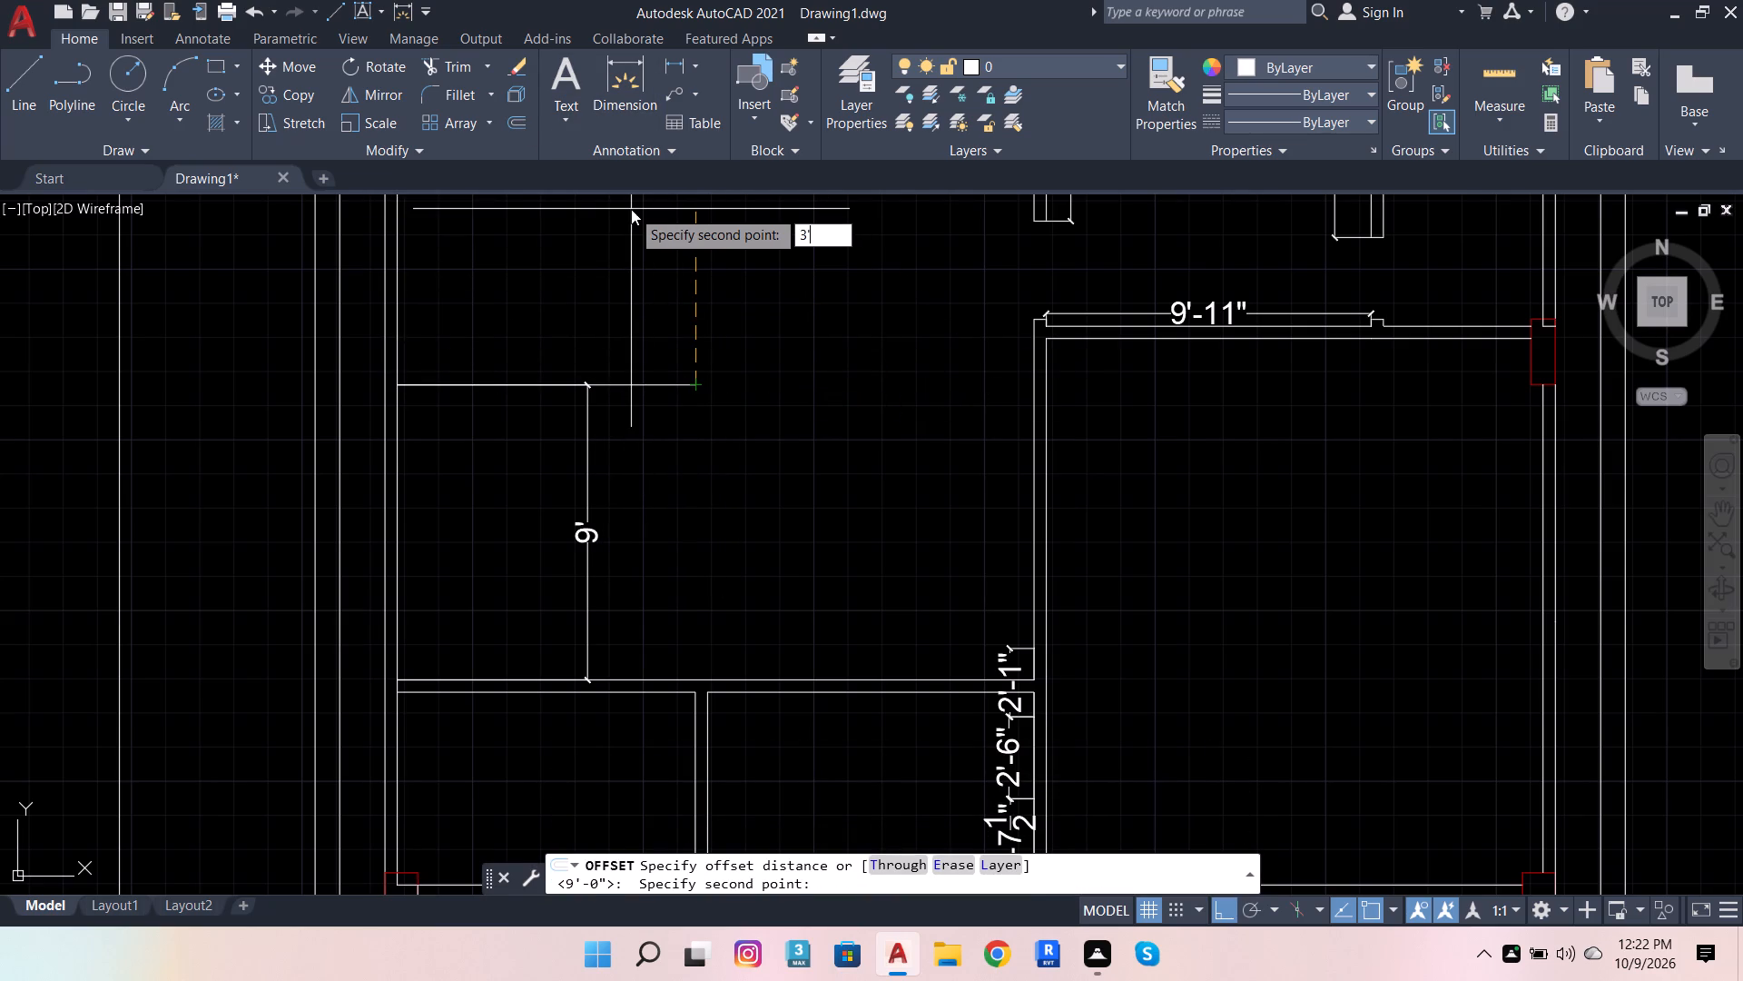
key(Return)
click(631, 209)
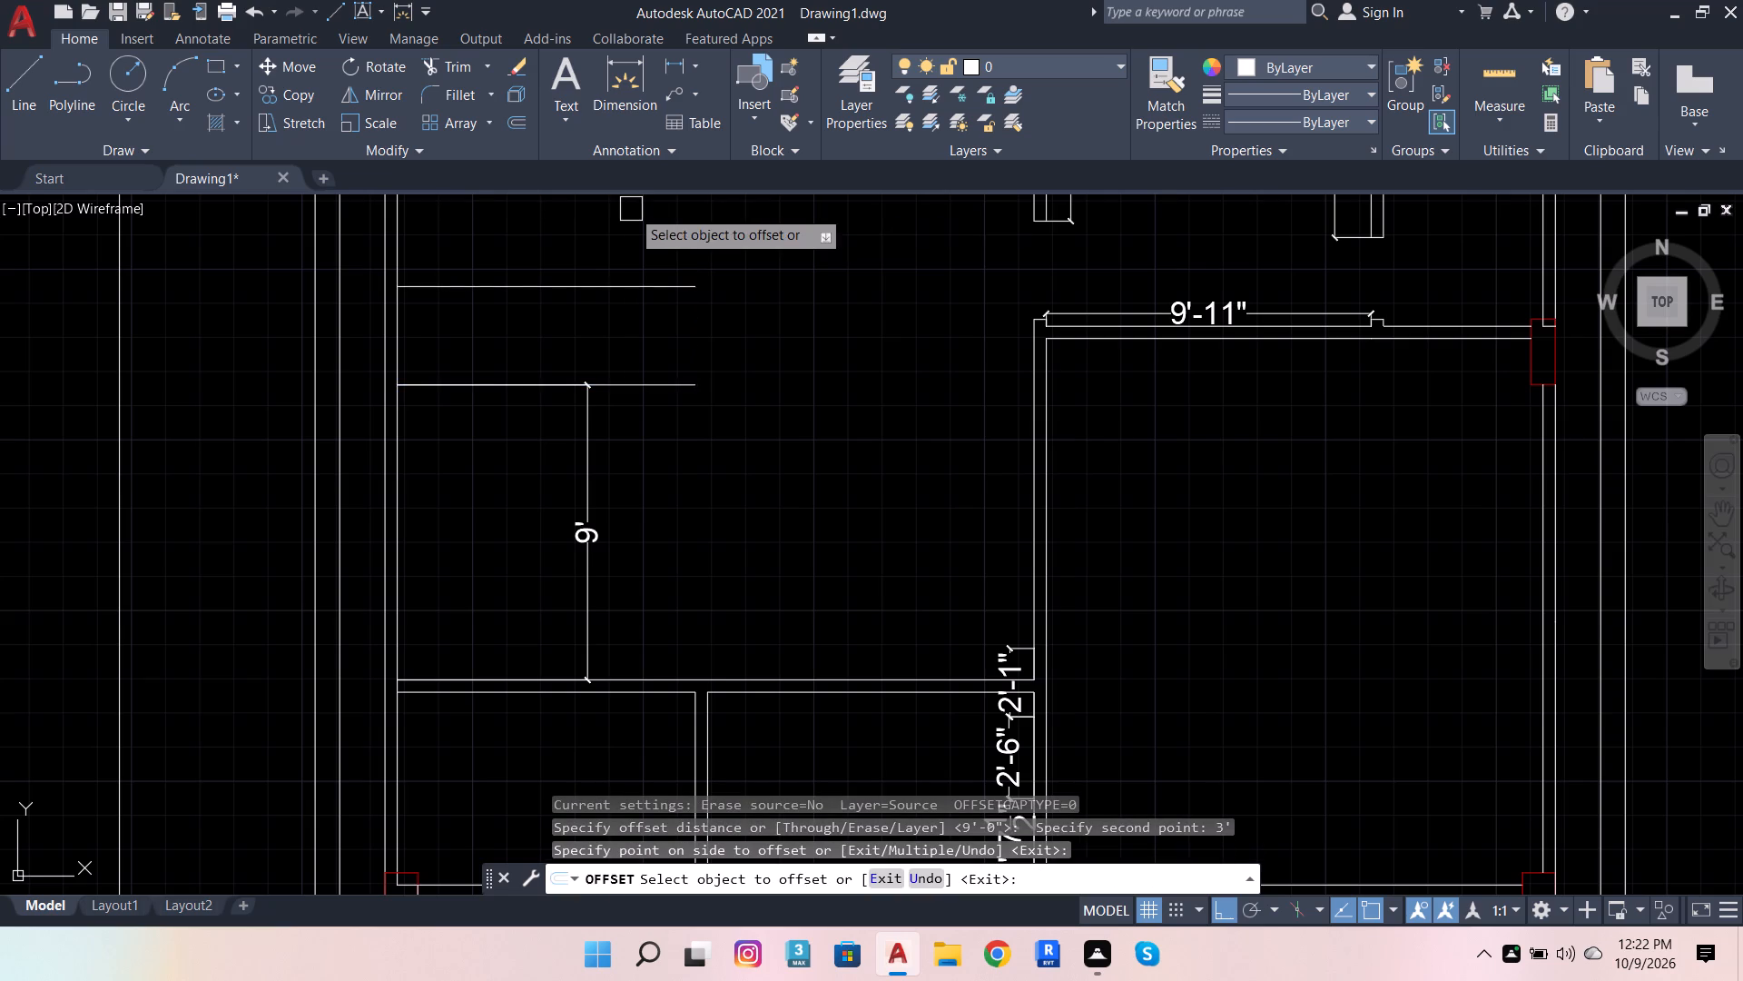
scroll(724, 389, down, 3)
scroll(715, 388, up, 3)
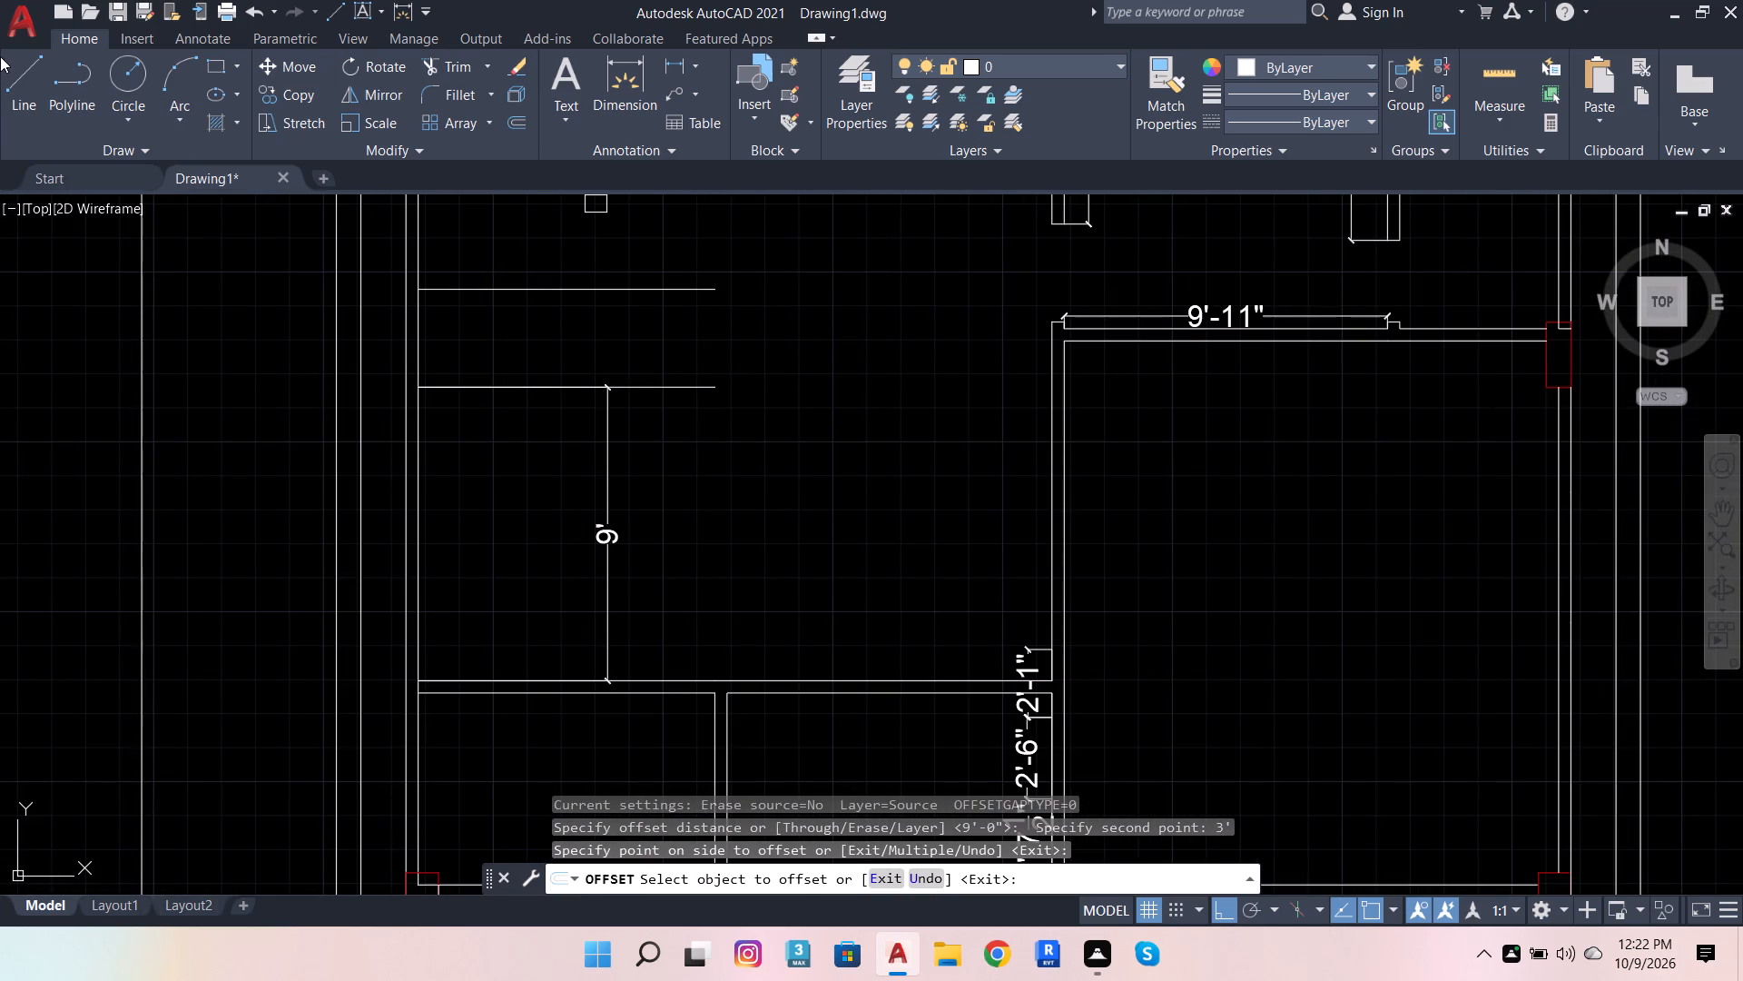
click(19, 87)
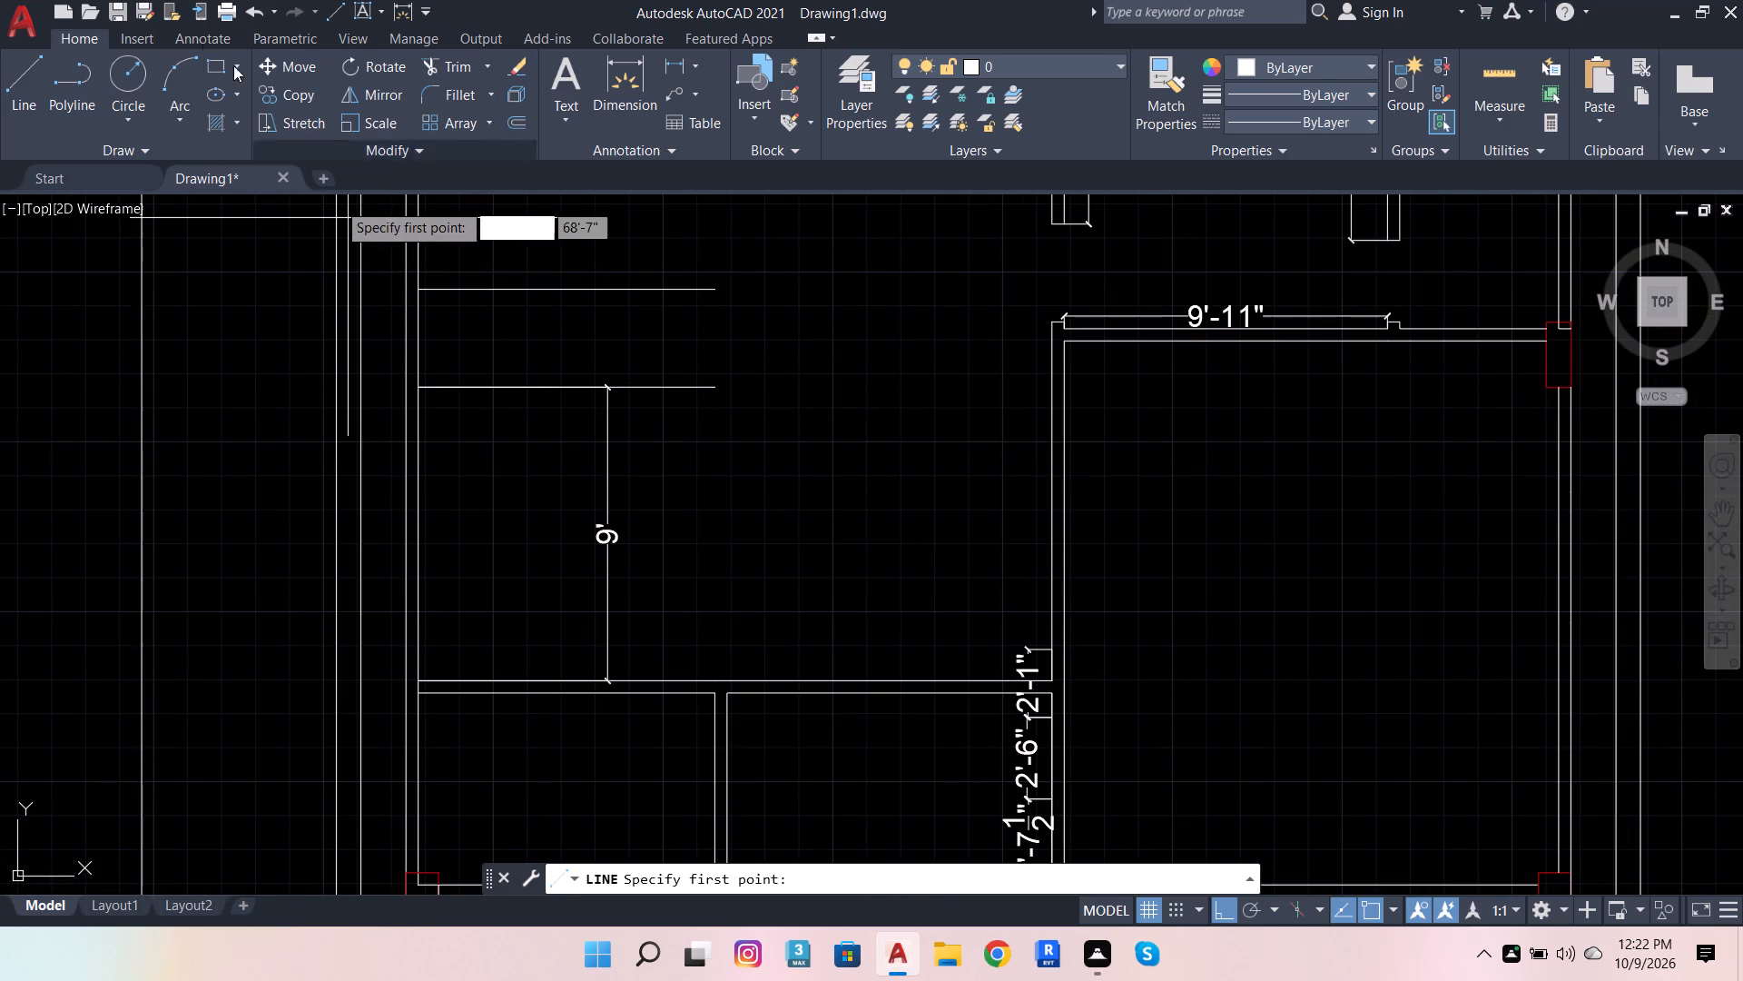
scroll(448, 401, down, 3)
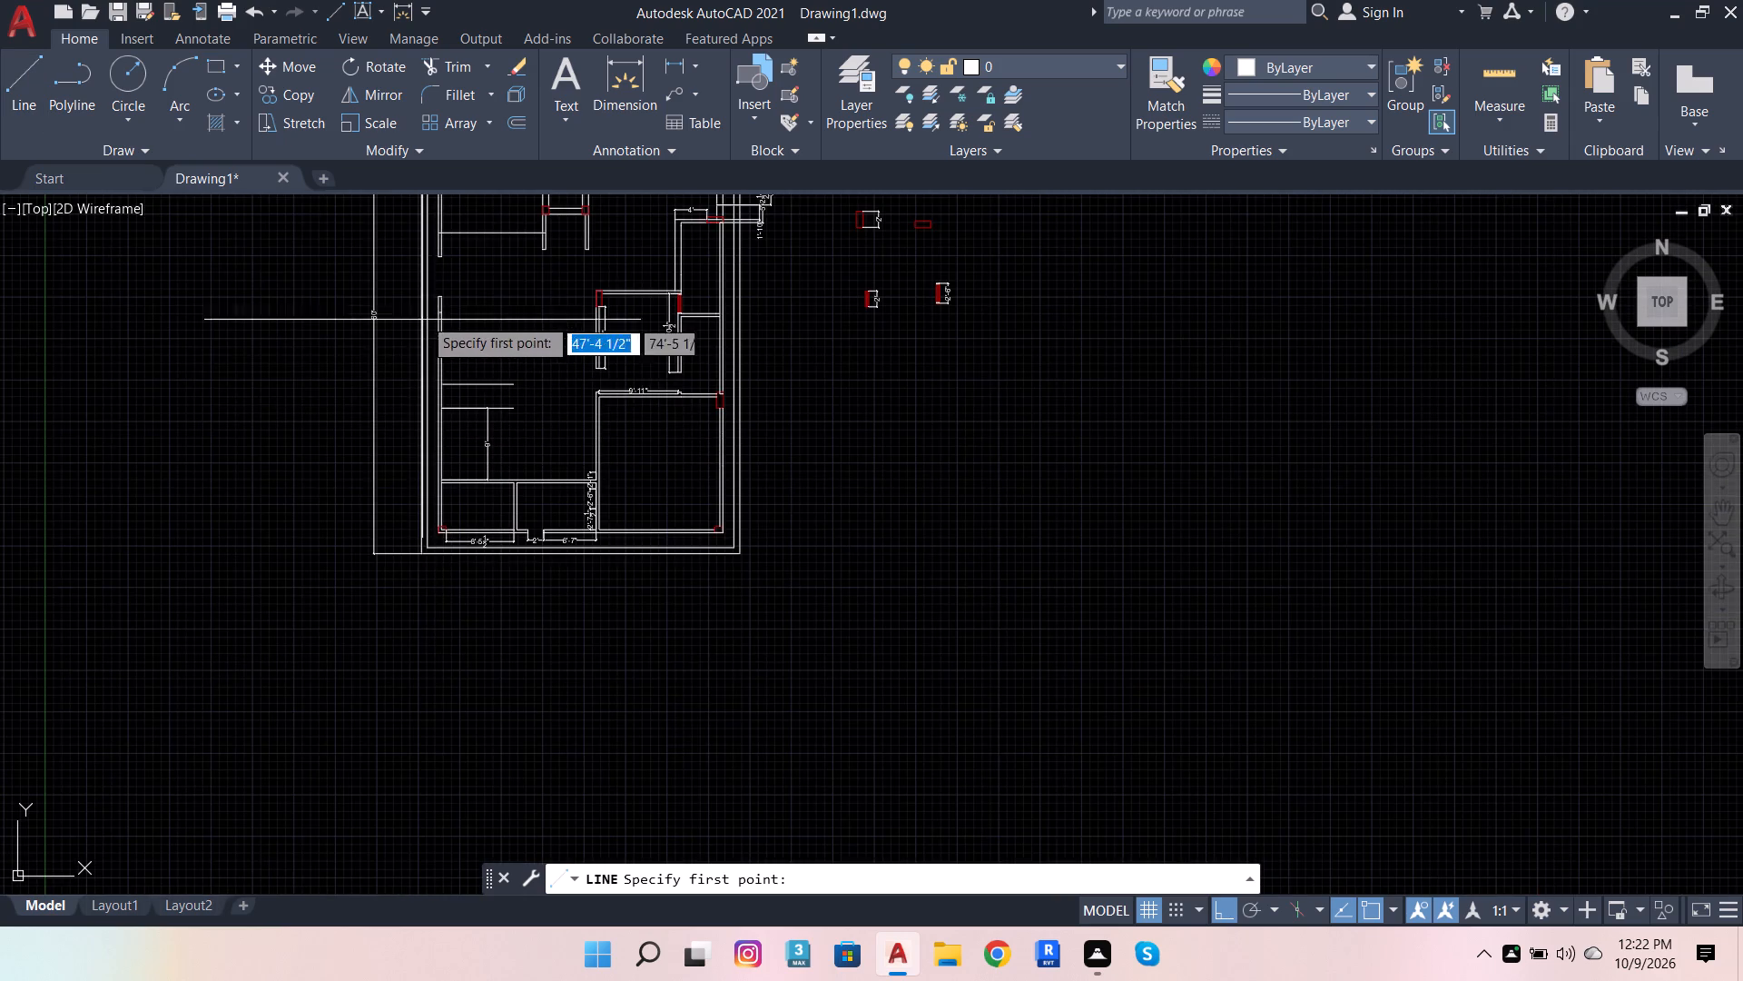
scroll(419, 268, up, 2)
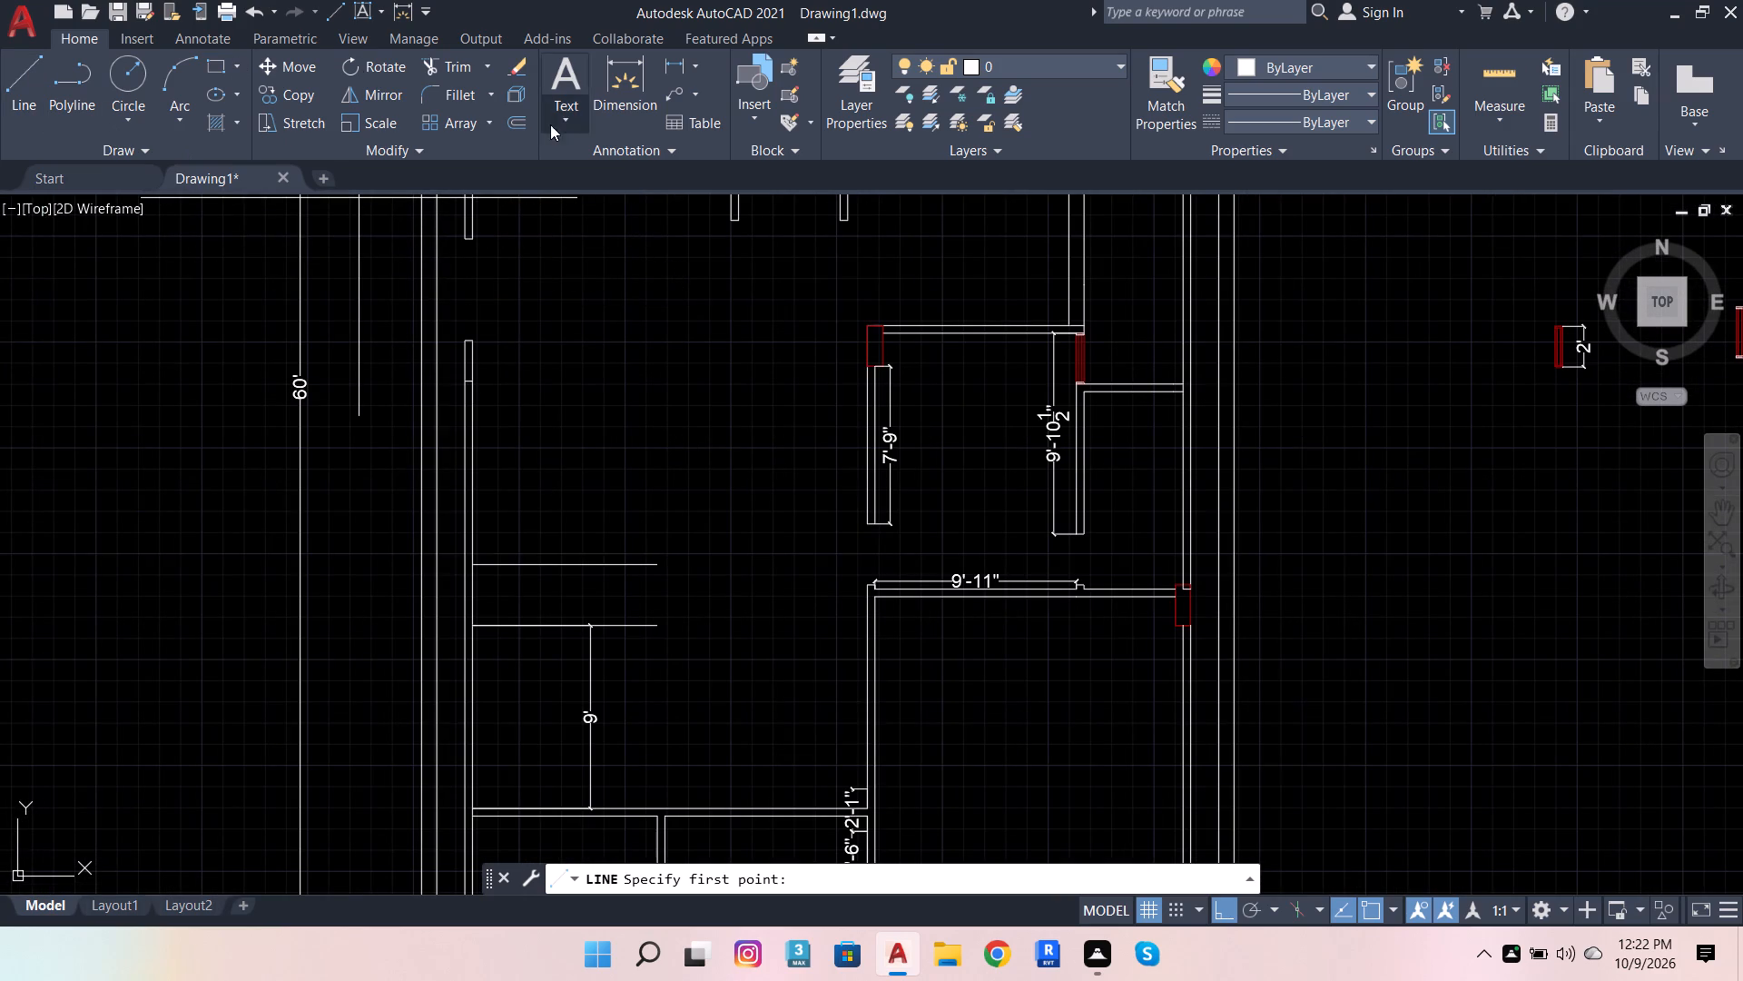
Offset the inner line of the left wall 12'2.6" to the right, into the lower-left room.
click(527, 119)
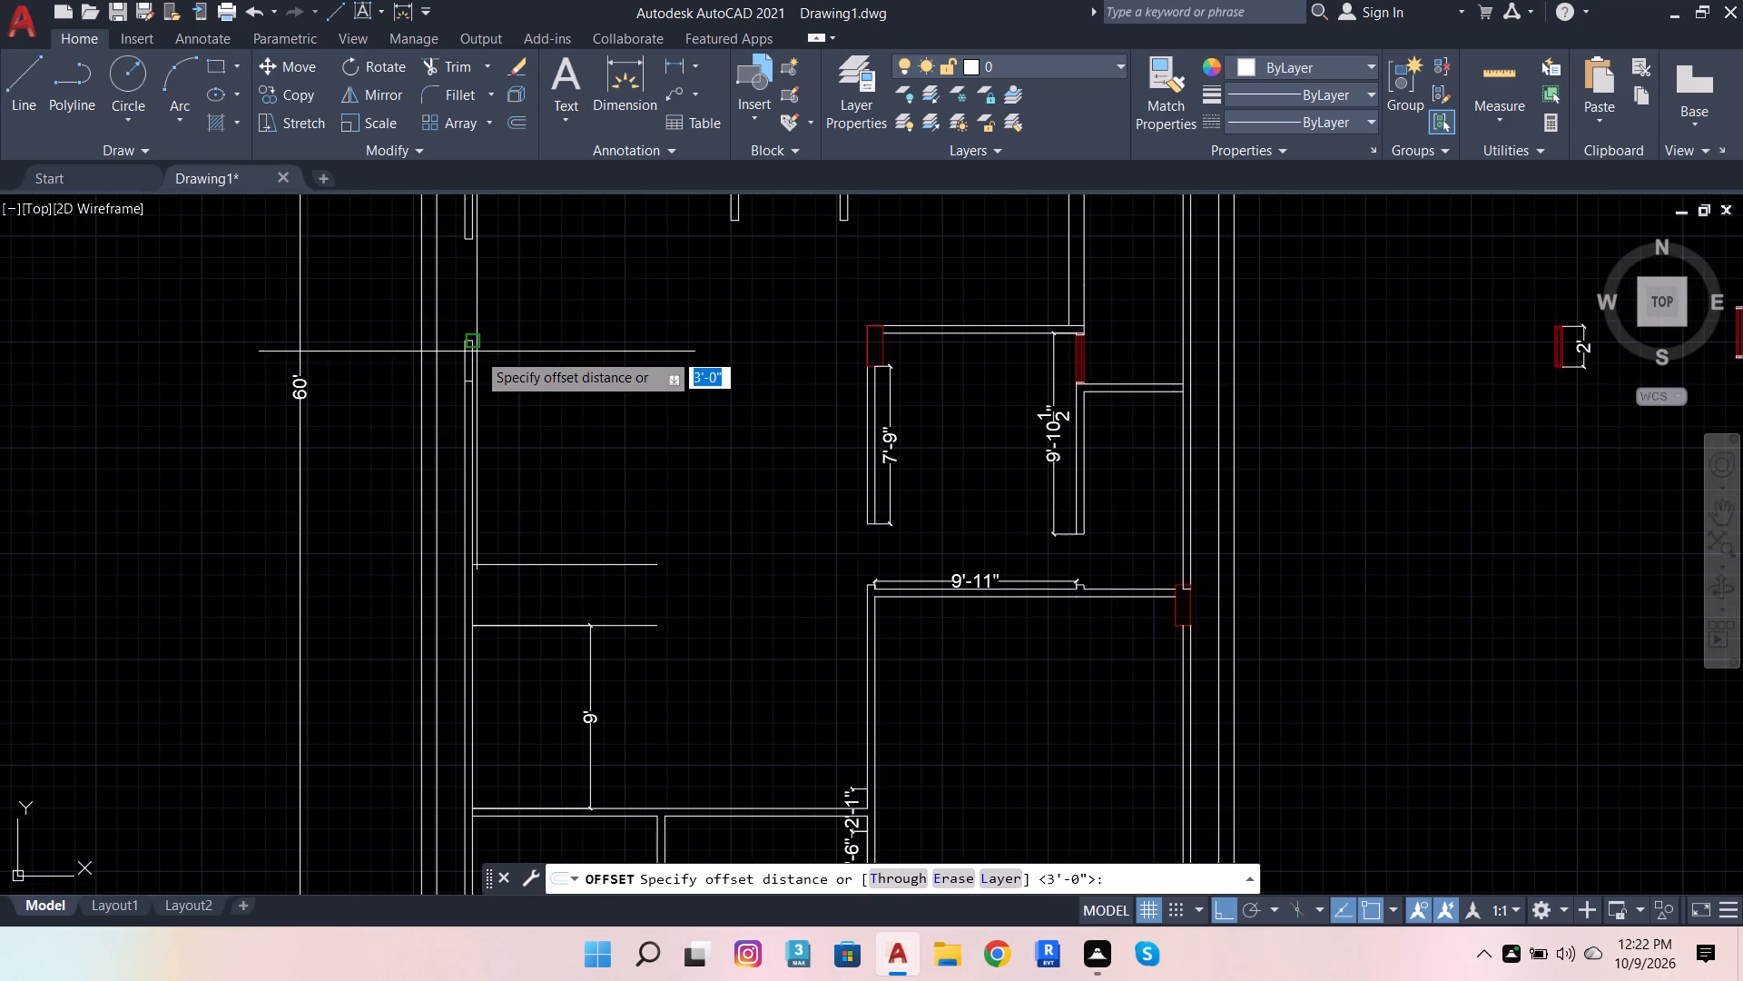
click(475, 349)
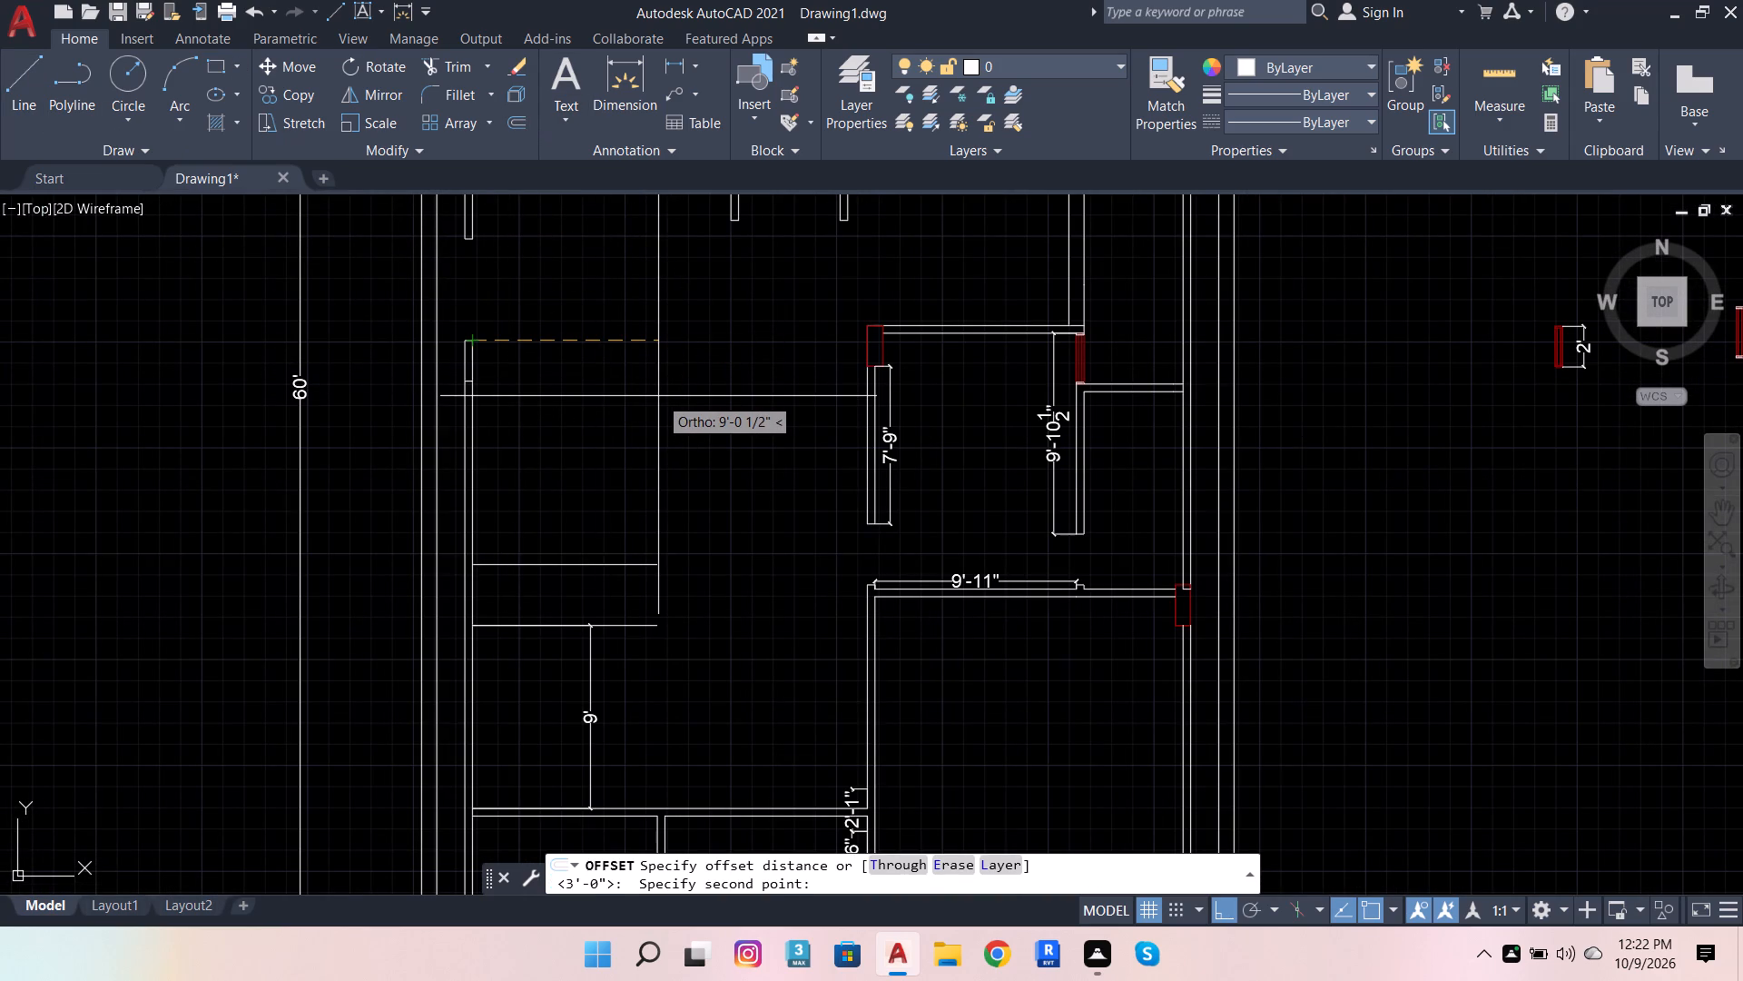
text(12')
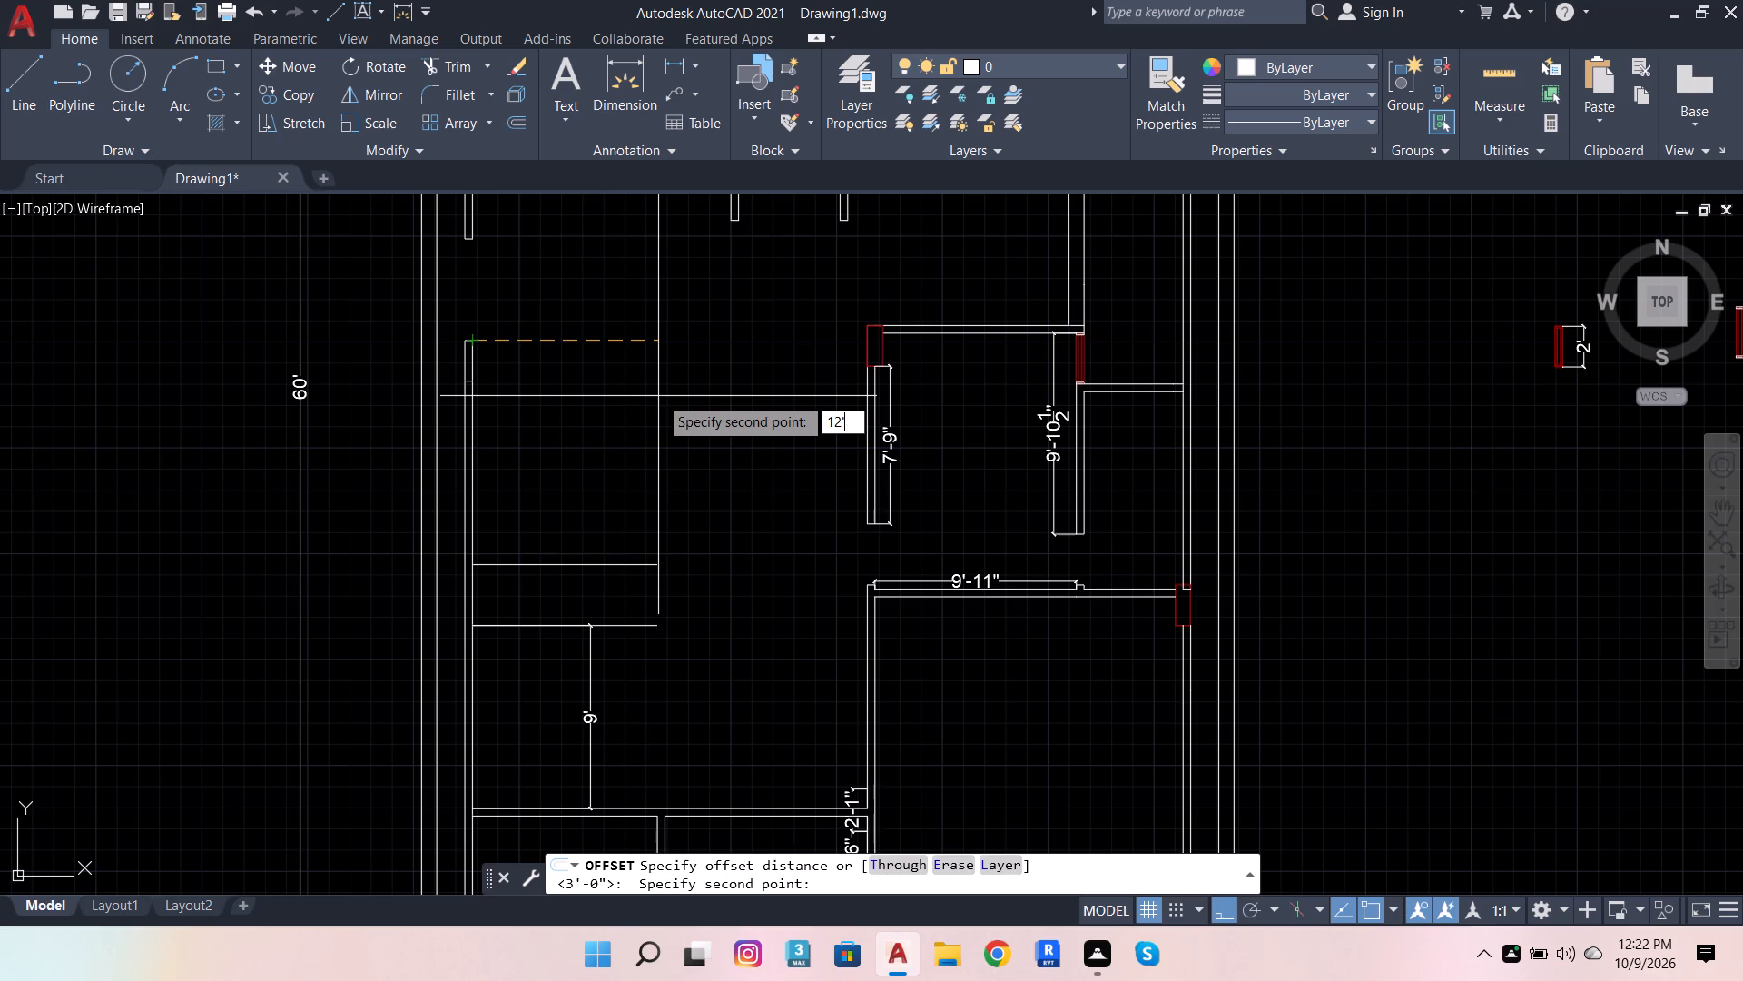
key(2)
text(.6)
key(Return)
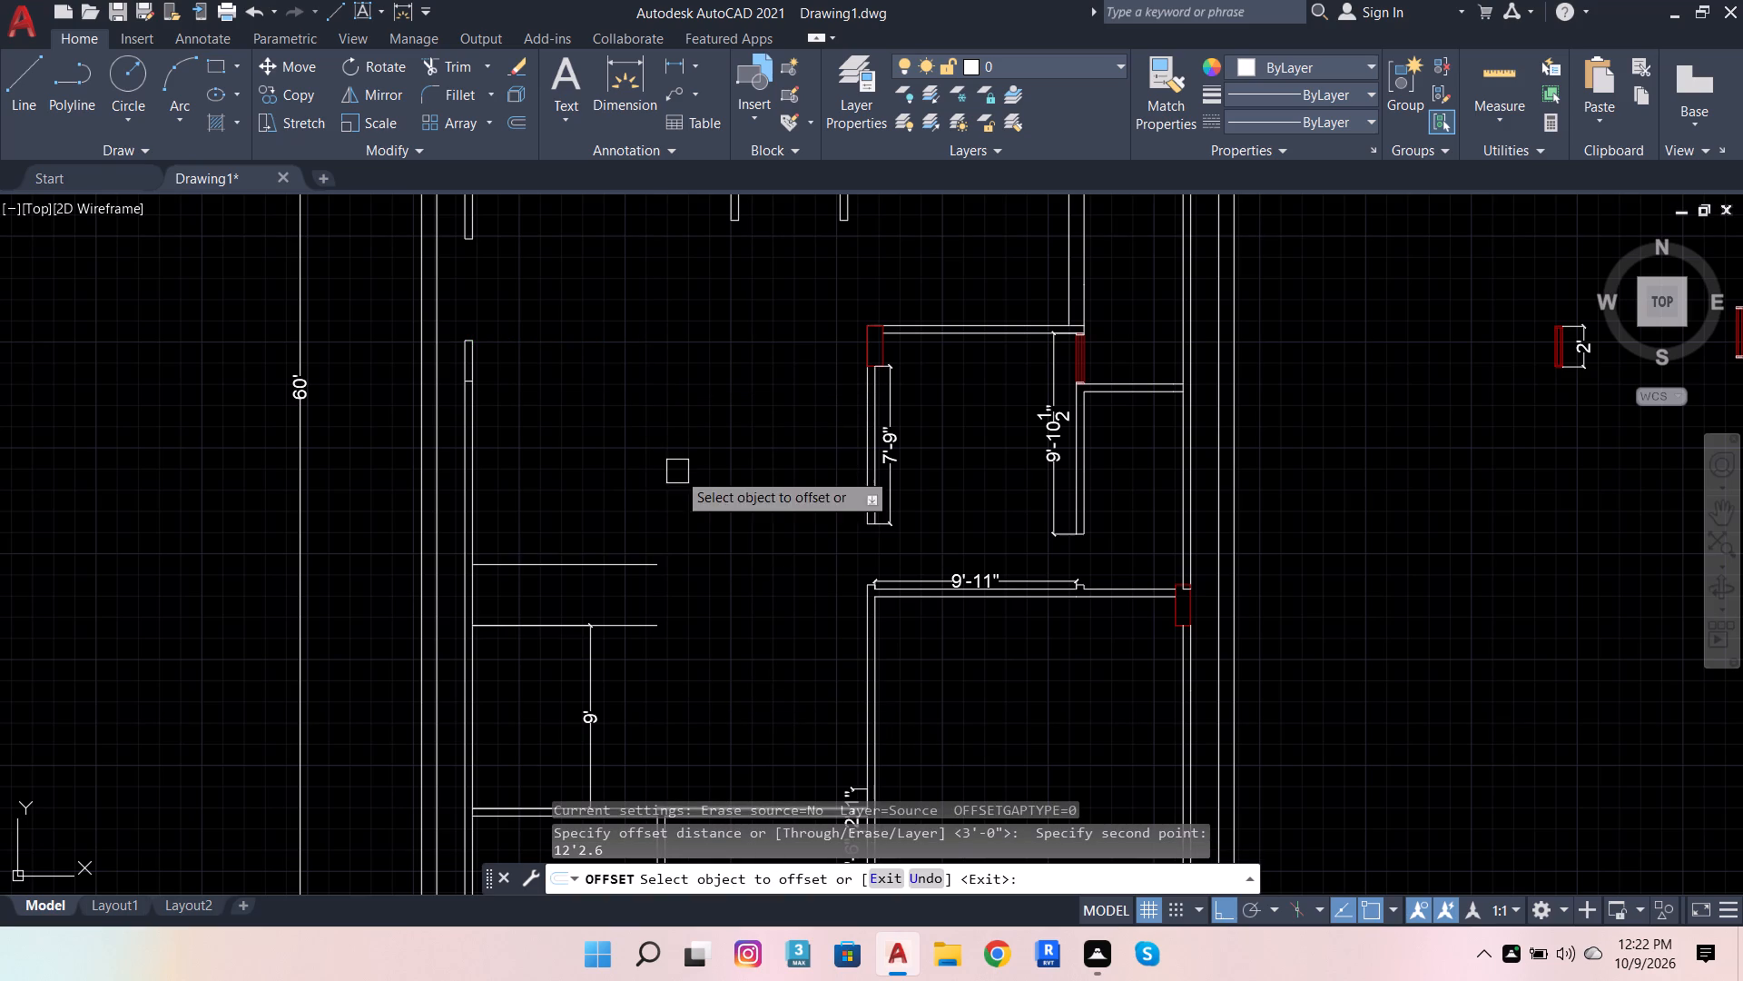
click(476, 478)
click(703, 419)
Extend the two short horizontal lines above the 9' dimension to meet the offset vertical line.
scroll(736, 435, down, 3)
scroll(752, 502, up, 3)
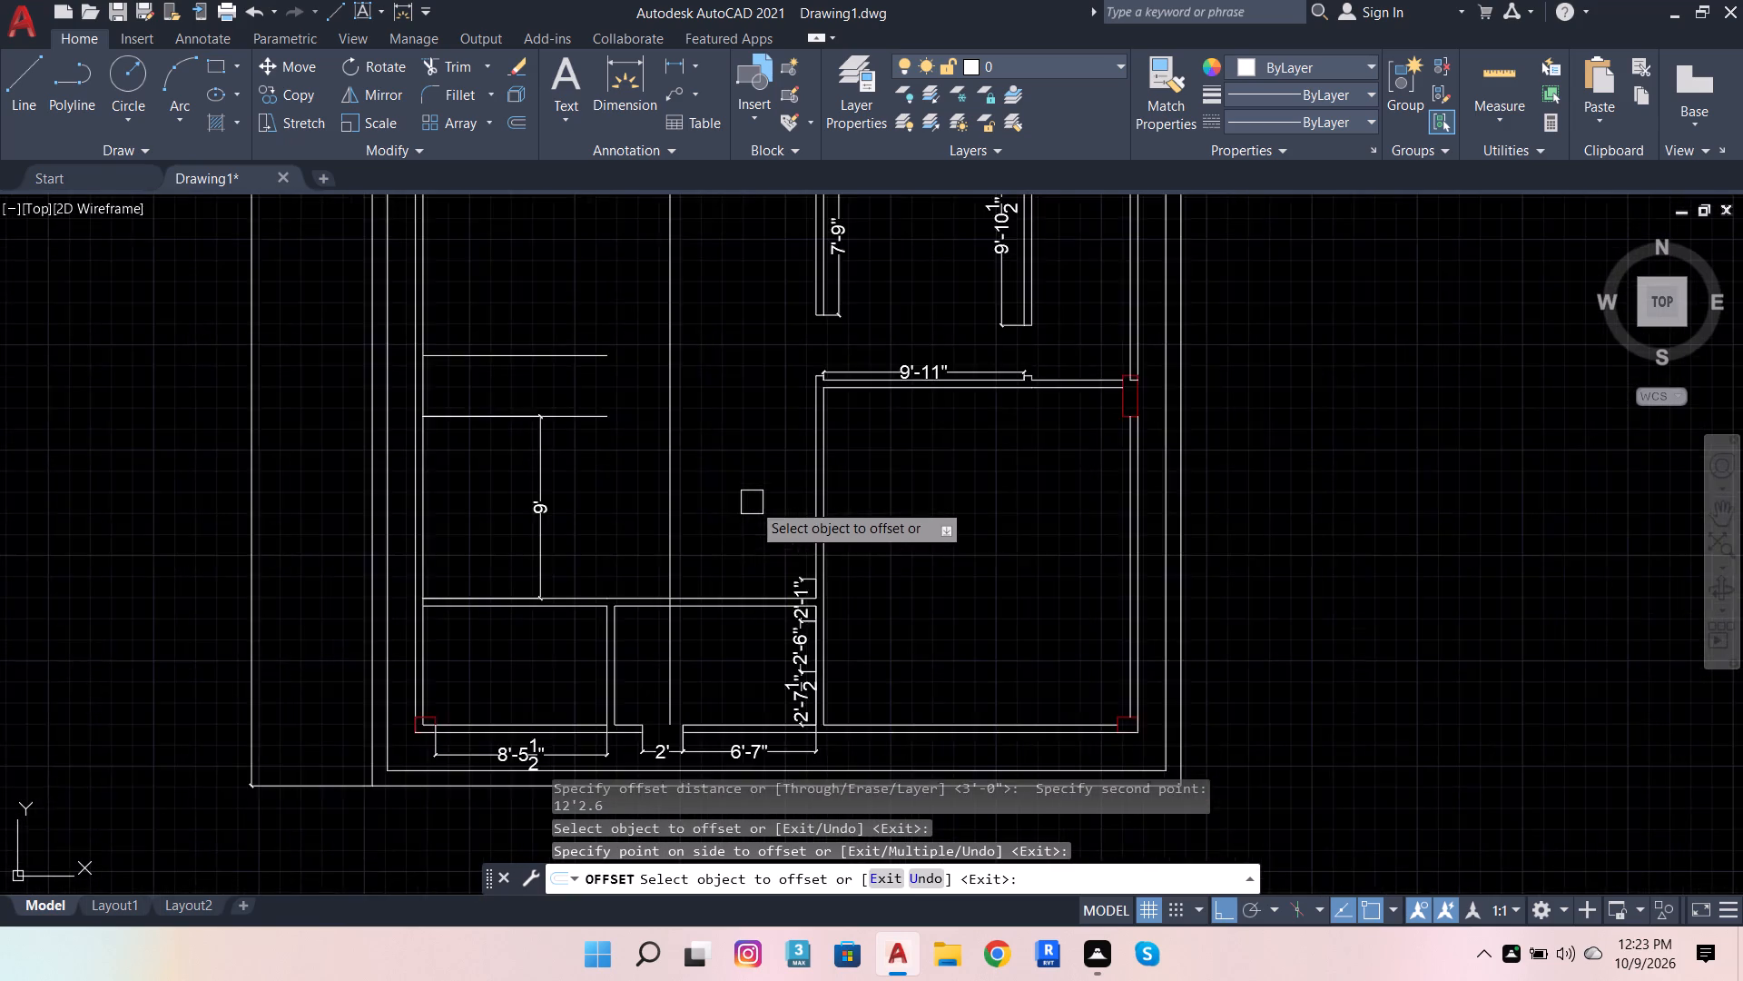
scroll(752, 502, up, 1)
scroll(750, 481, down, 2)
scroll(686, 578, up, 1)
scroll(596, 530, down, 1)
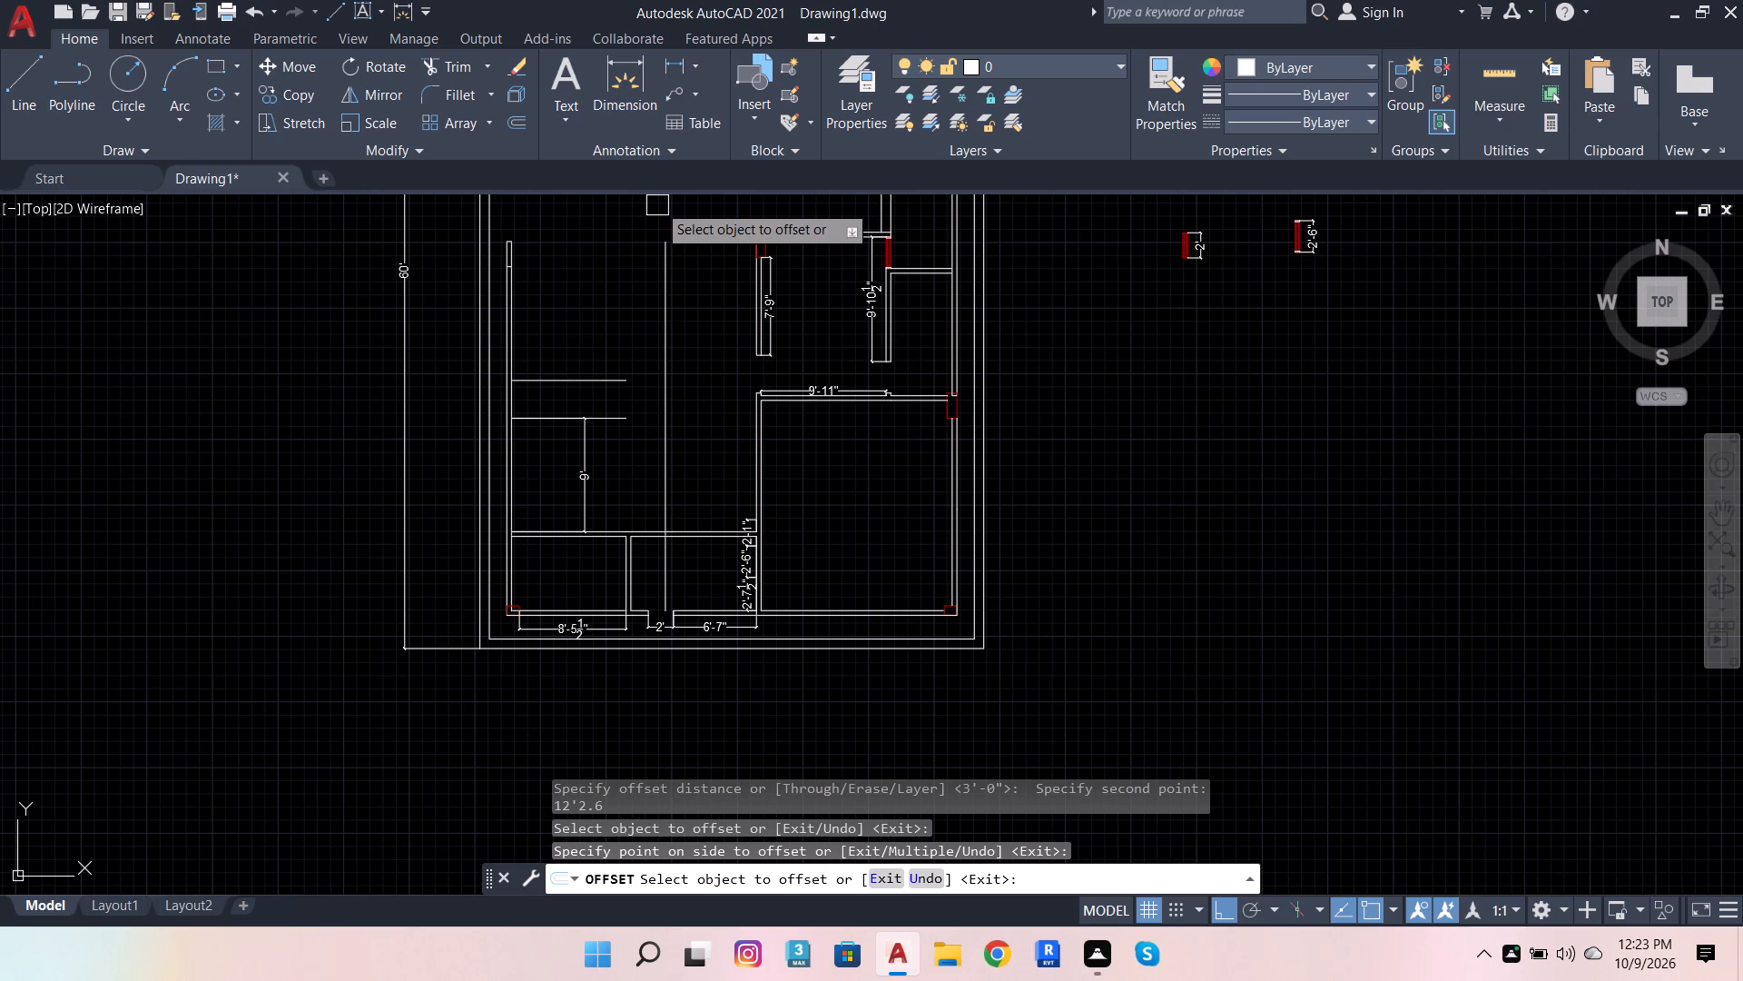
click(467, 70)
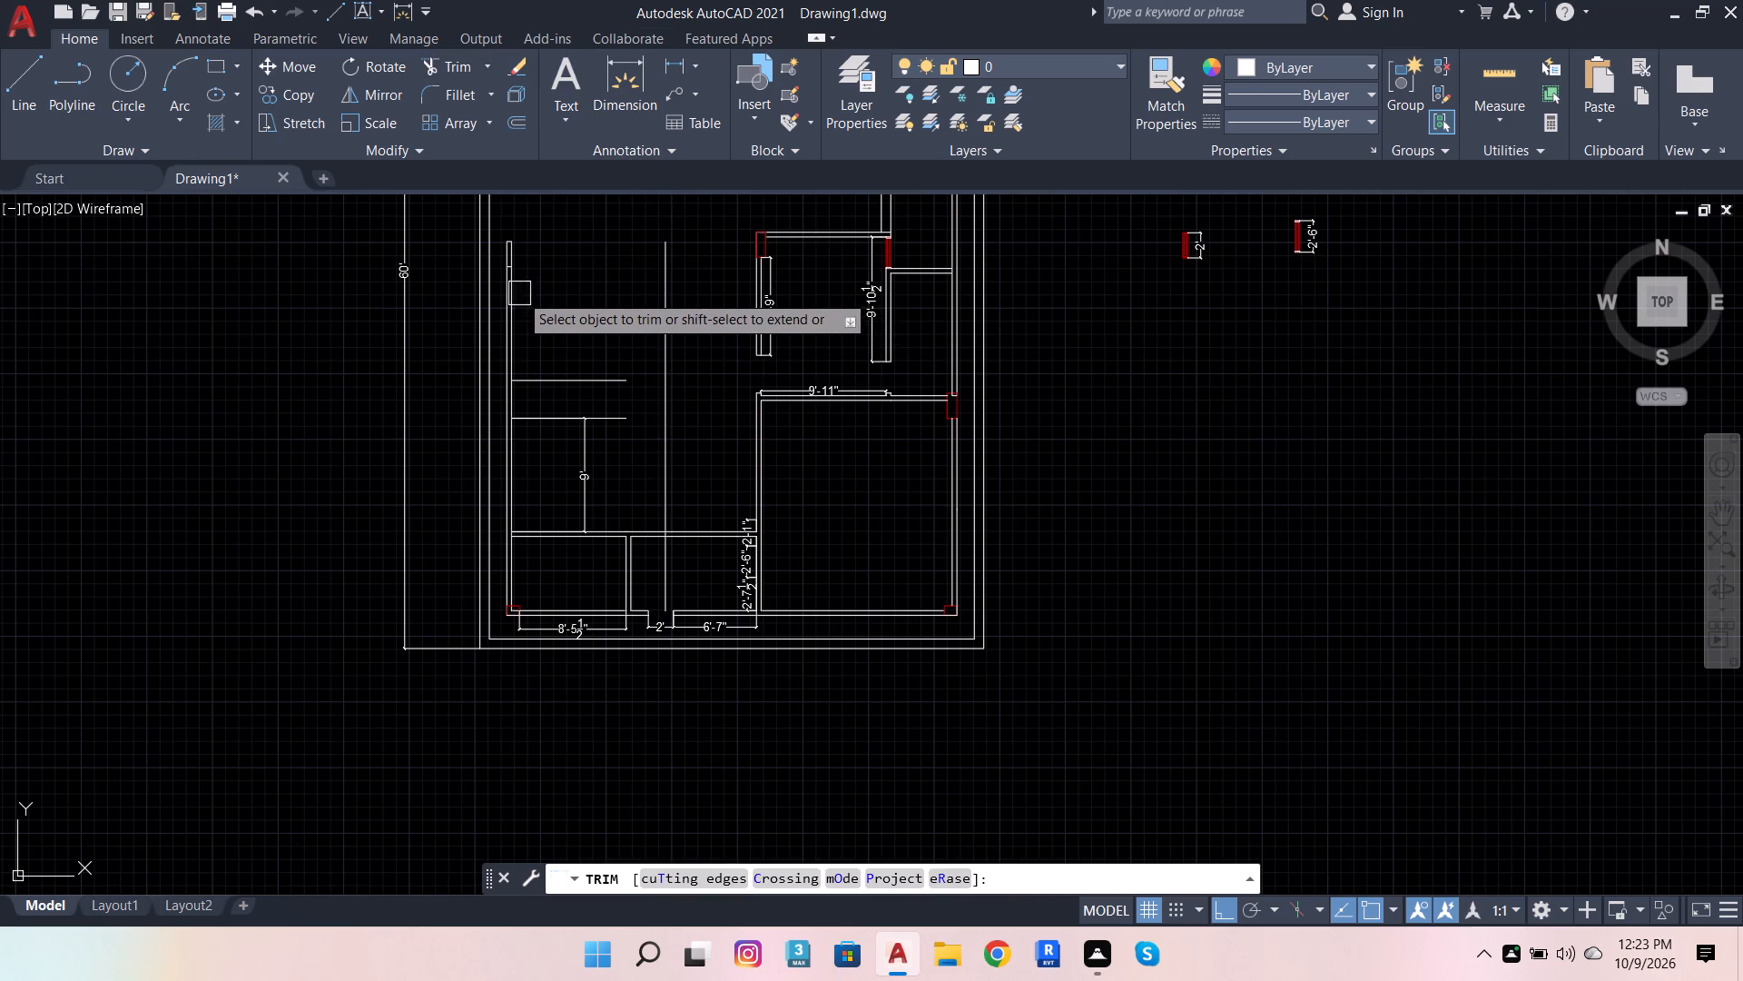
scroll(550, 351, up, 1)
scroll(606, 417, up, 1)
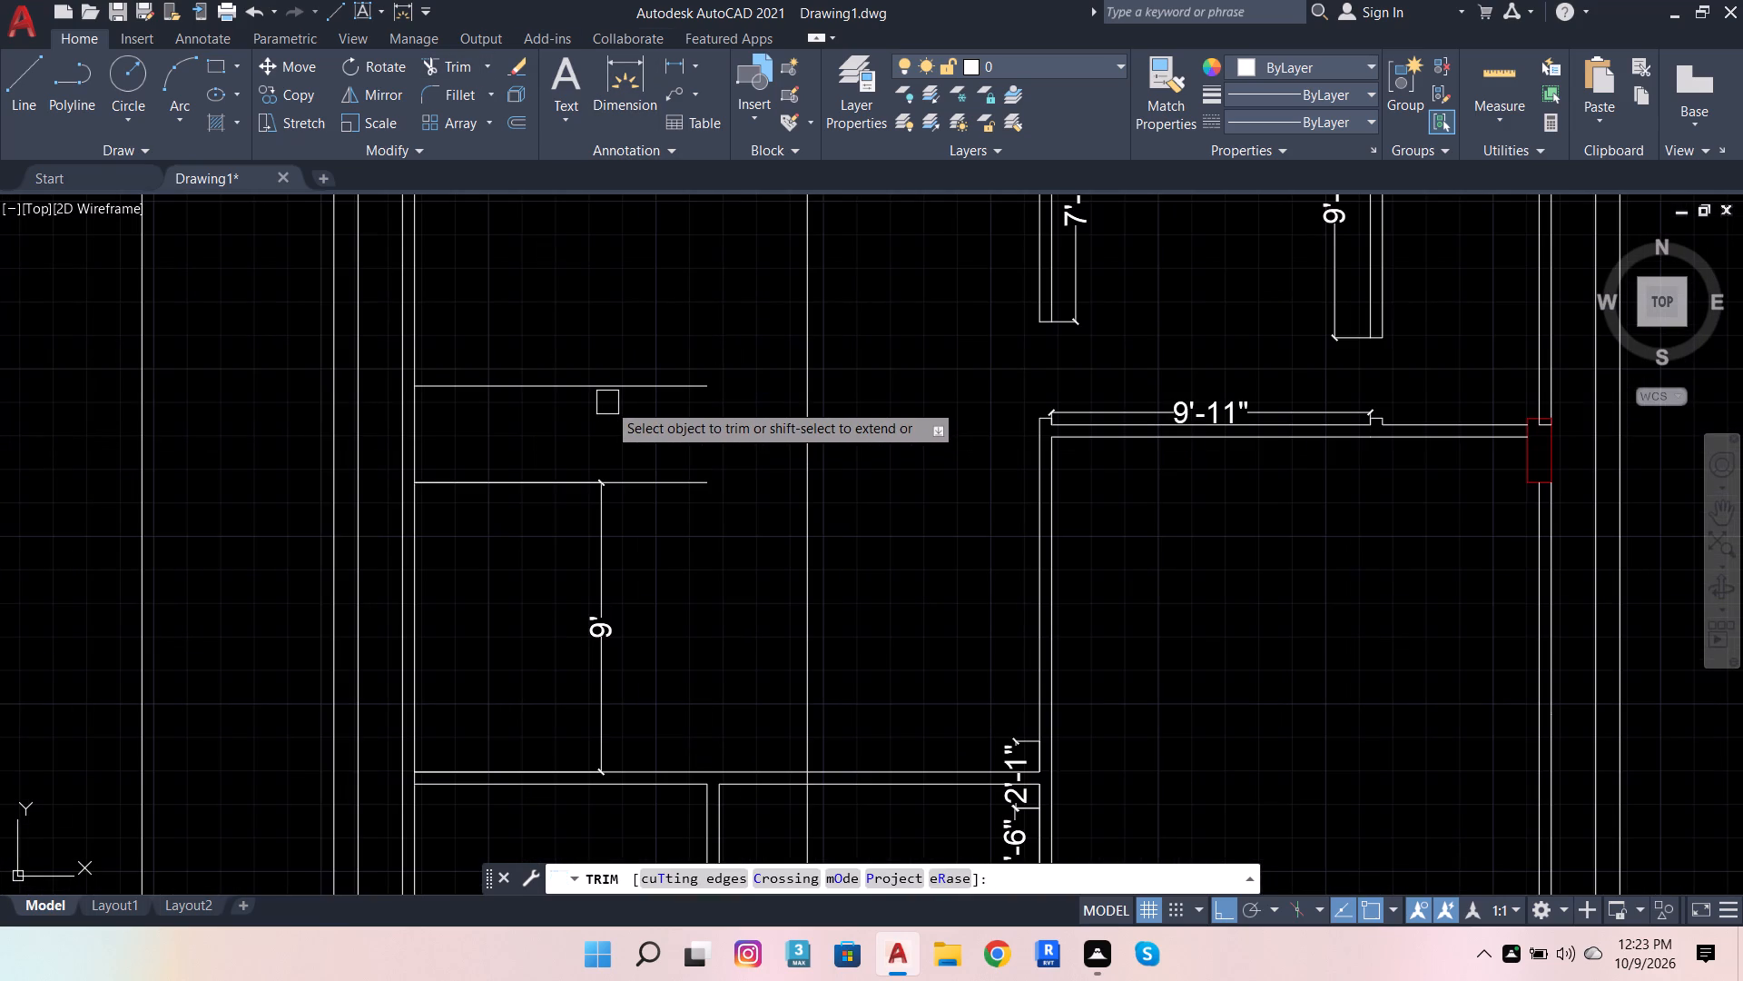
shift+click(630, 386)
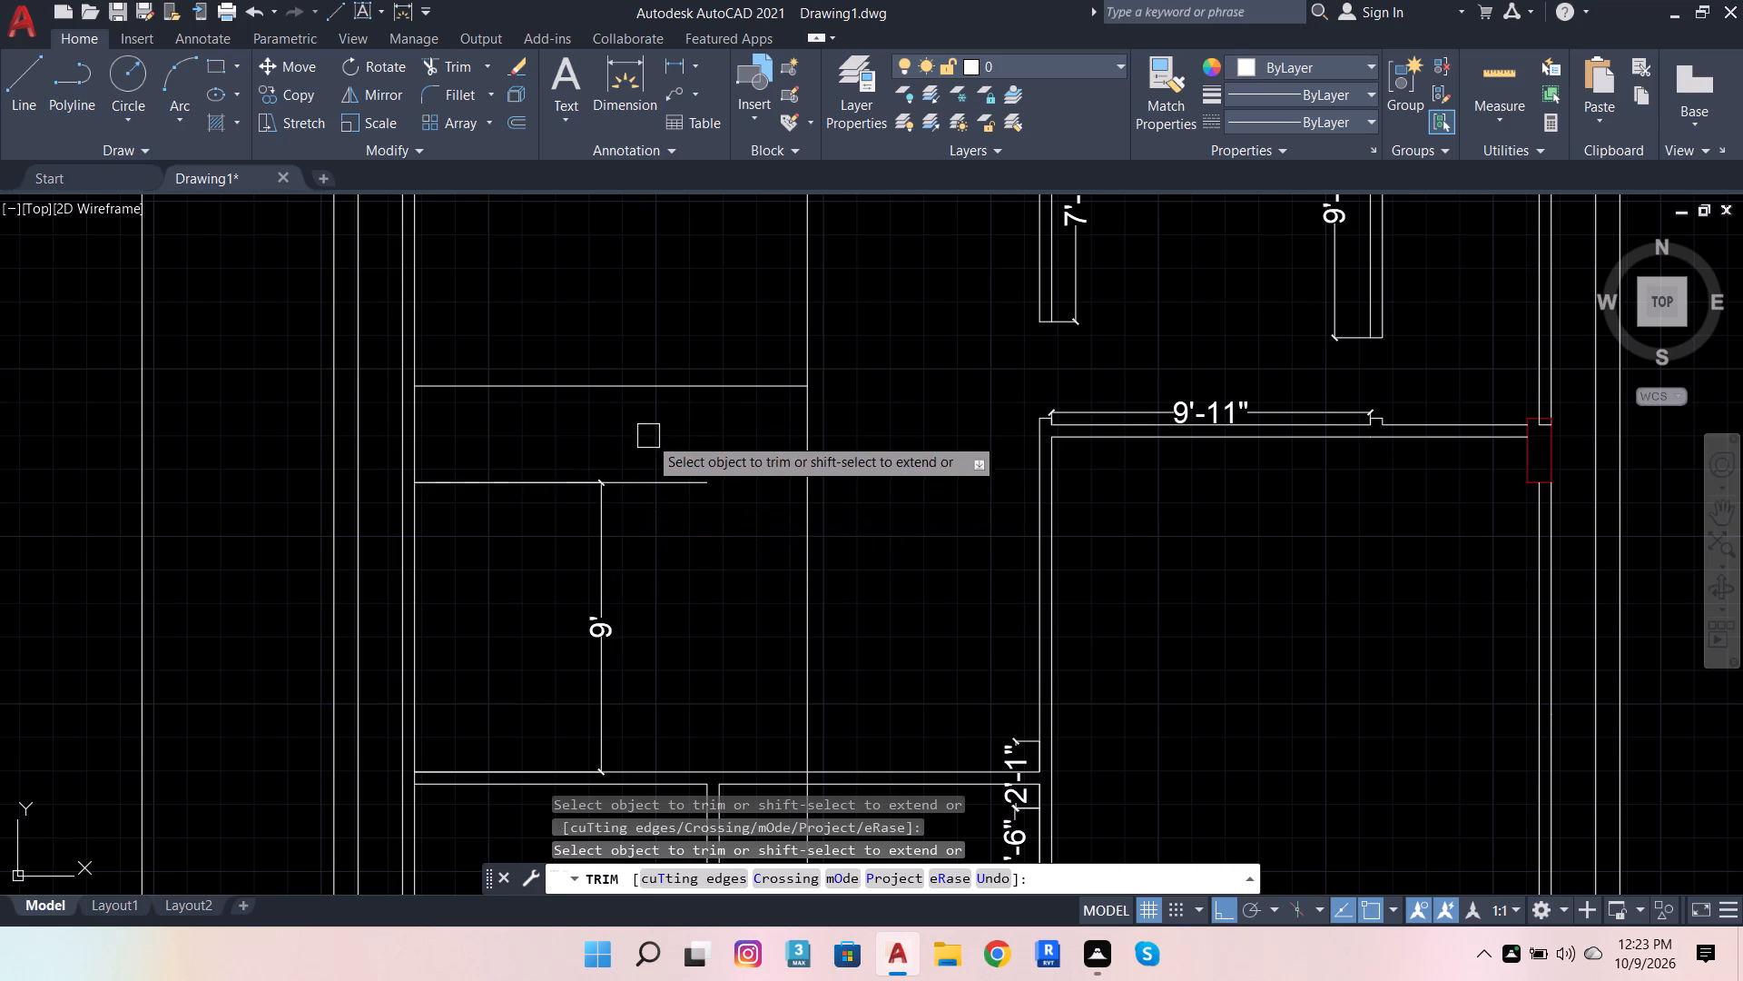
scroll(684, 592, down, 3)
scroll(684, 592, up, 1)
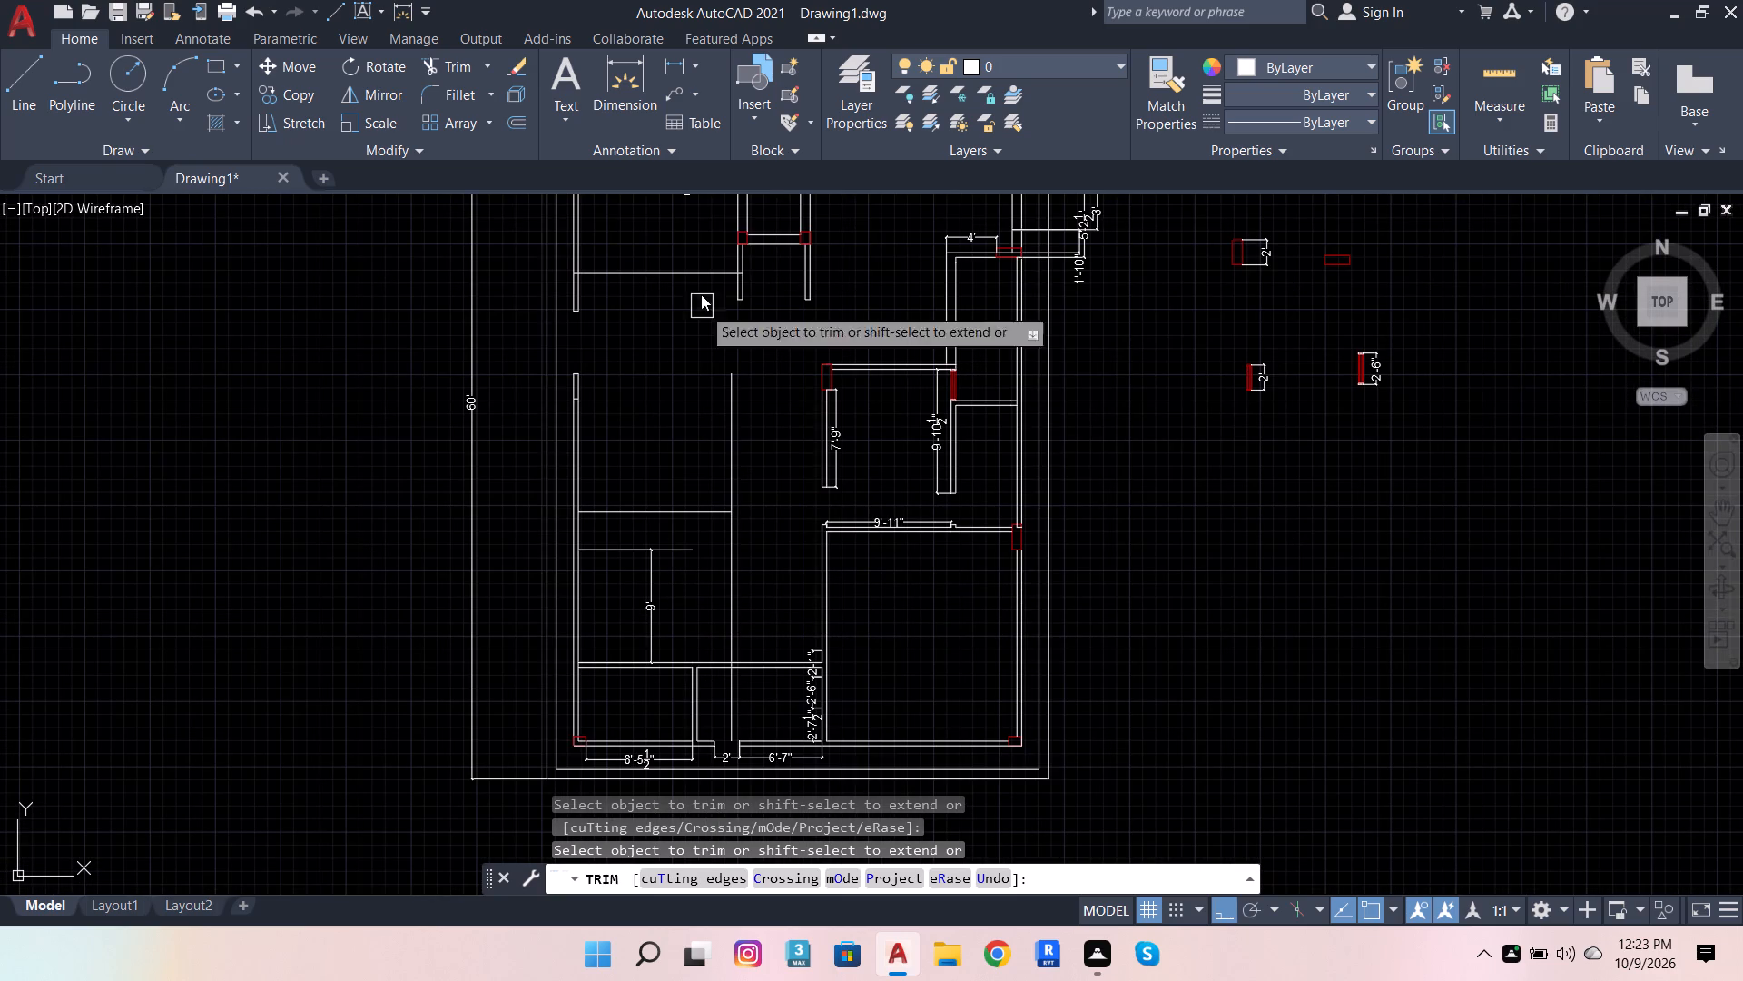
scroll(560, 599, up, 2)
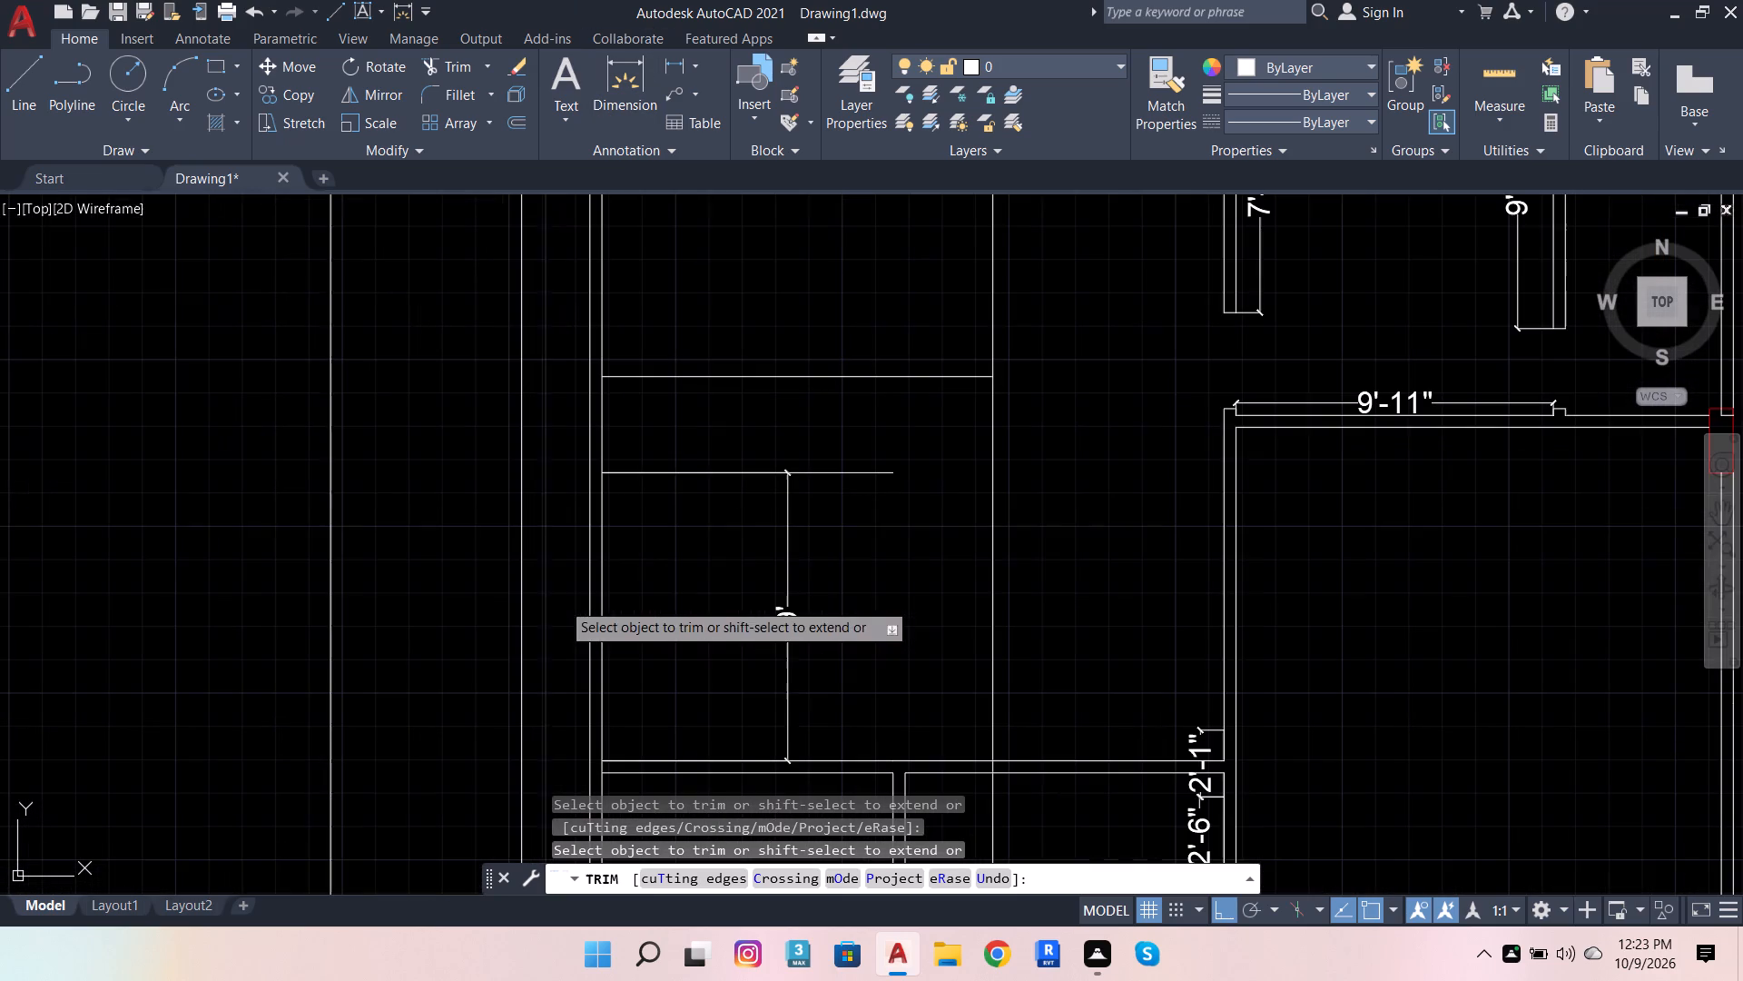
shift+click(839, 481)
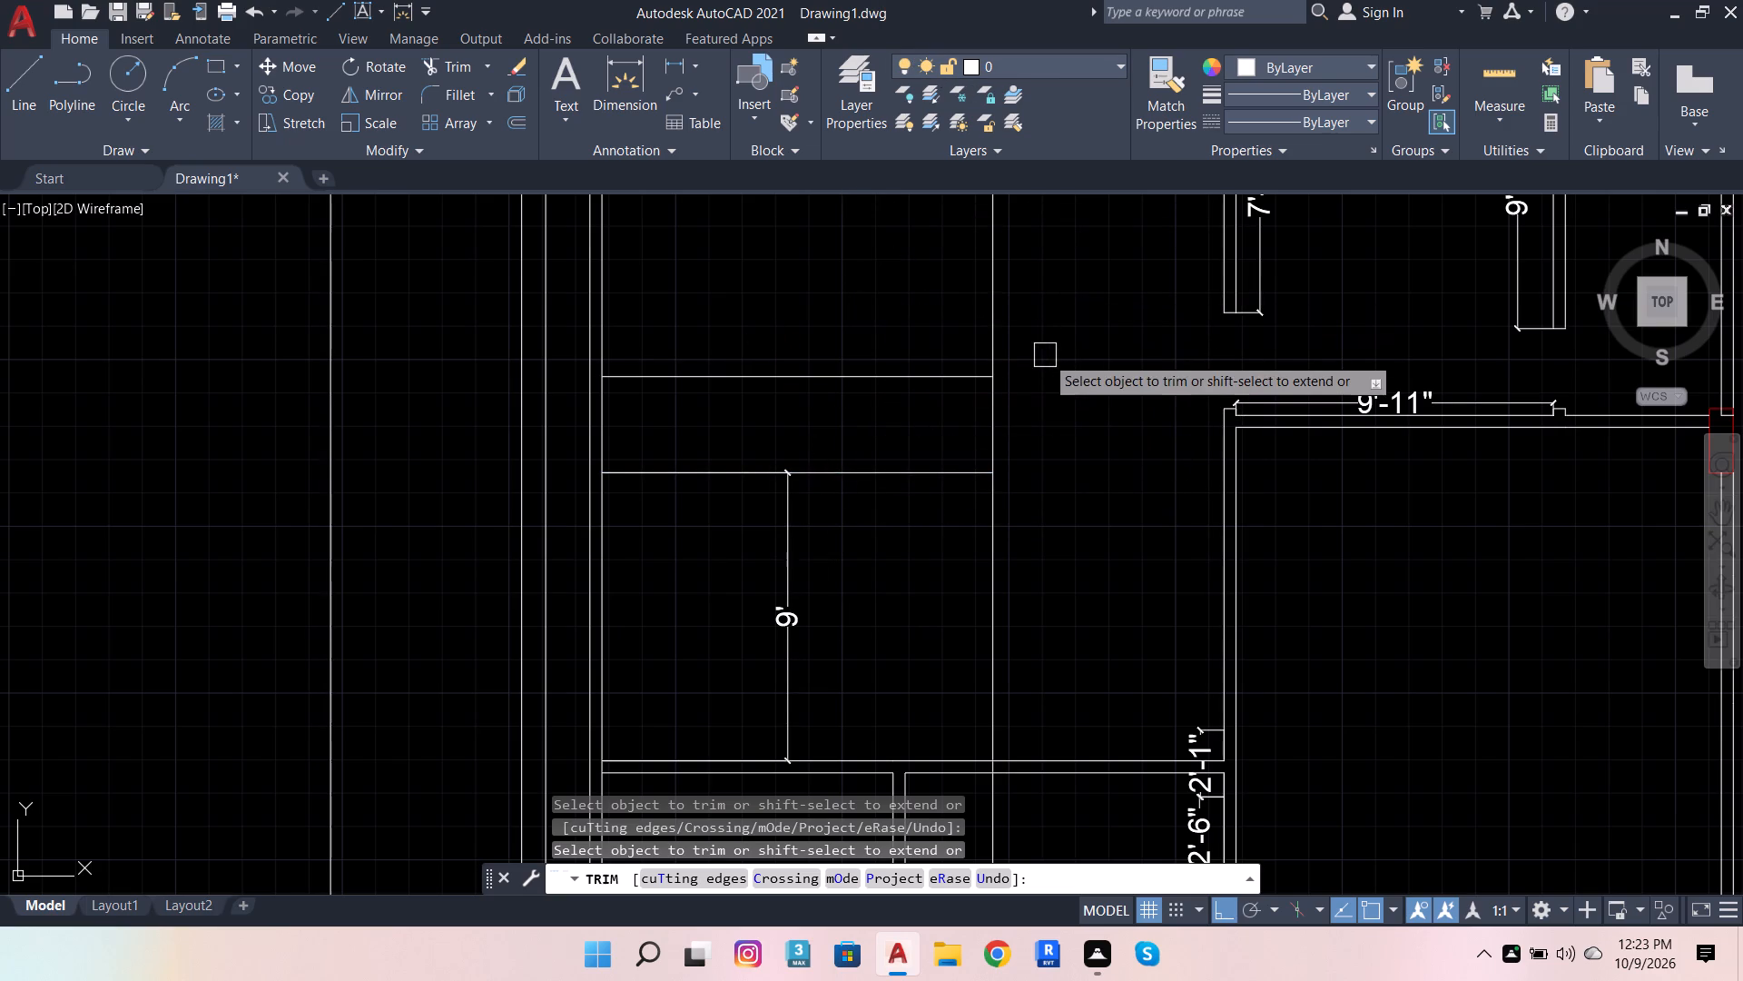
Trim the offset vertical line above the upper horizontal line, below the partition, and between the partition's two lines.
click(994, 332)
scroll(1109, 479, down, 1)
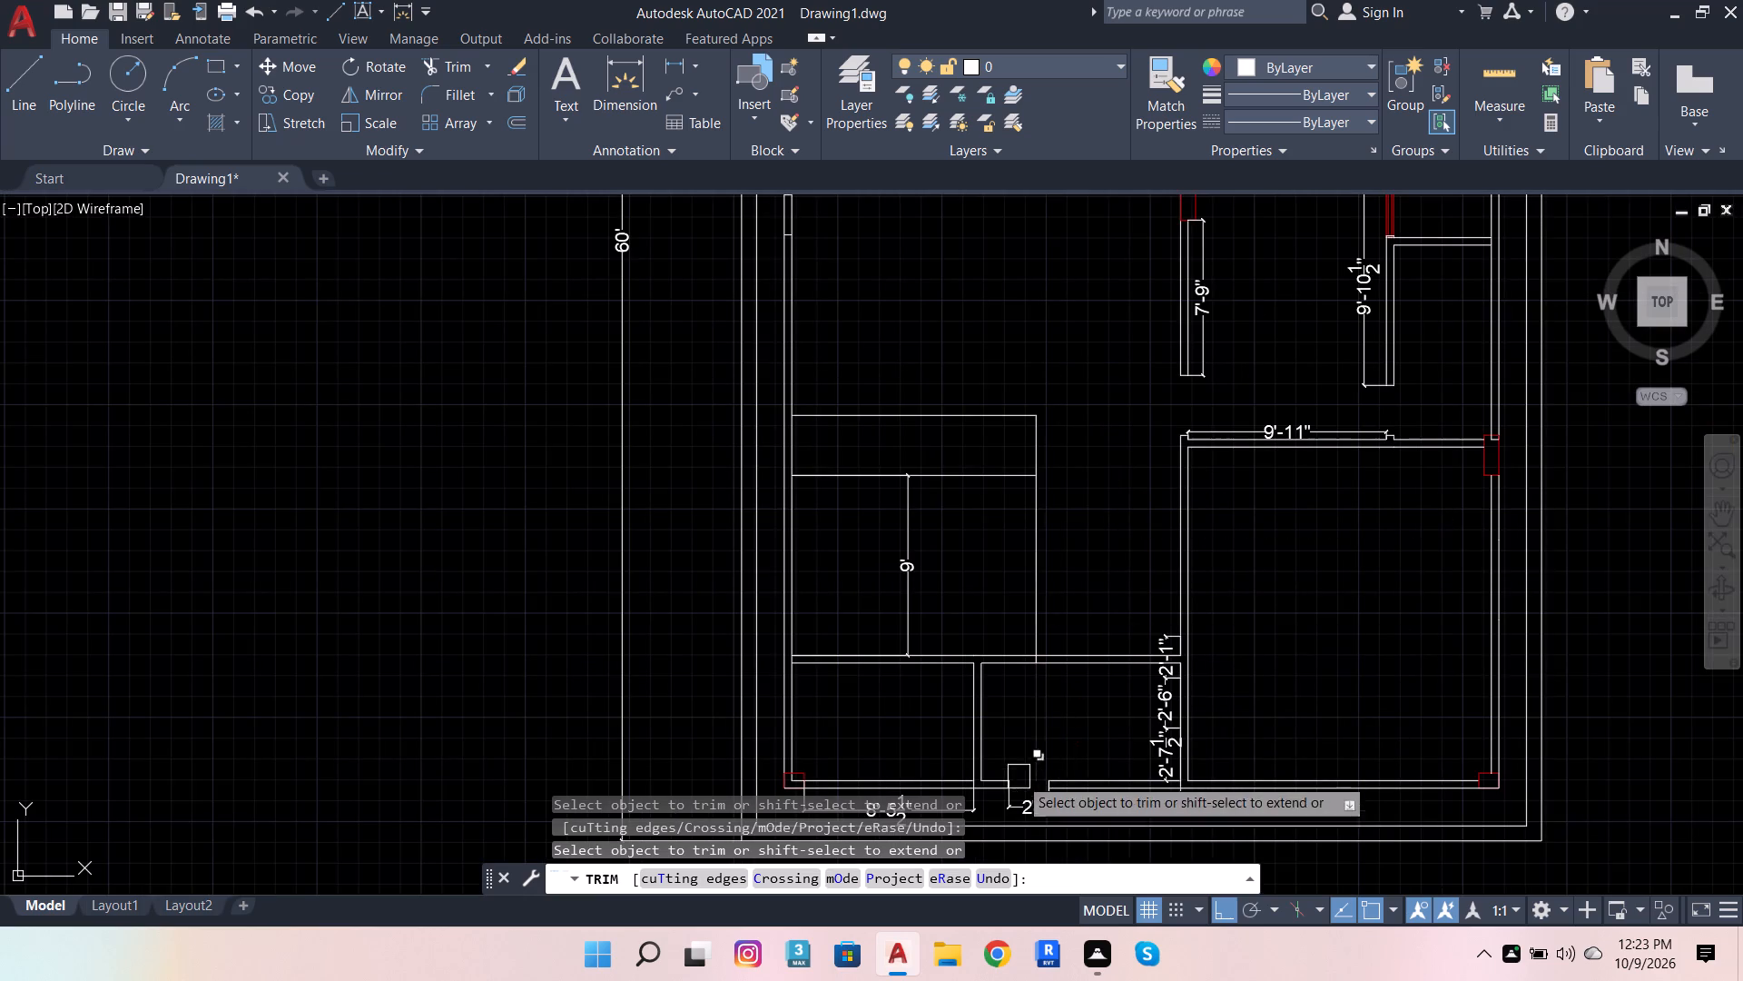
click(1036, 714)
scroll(1039, 665, up, 3)
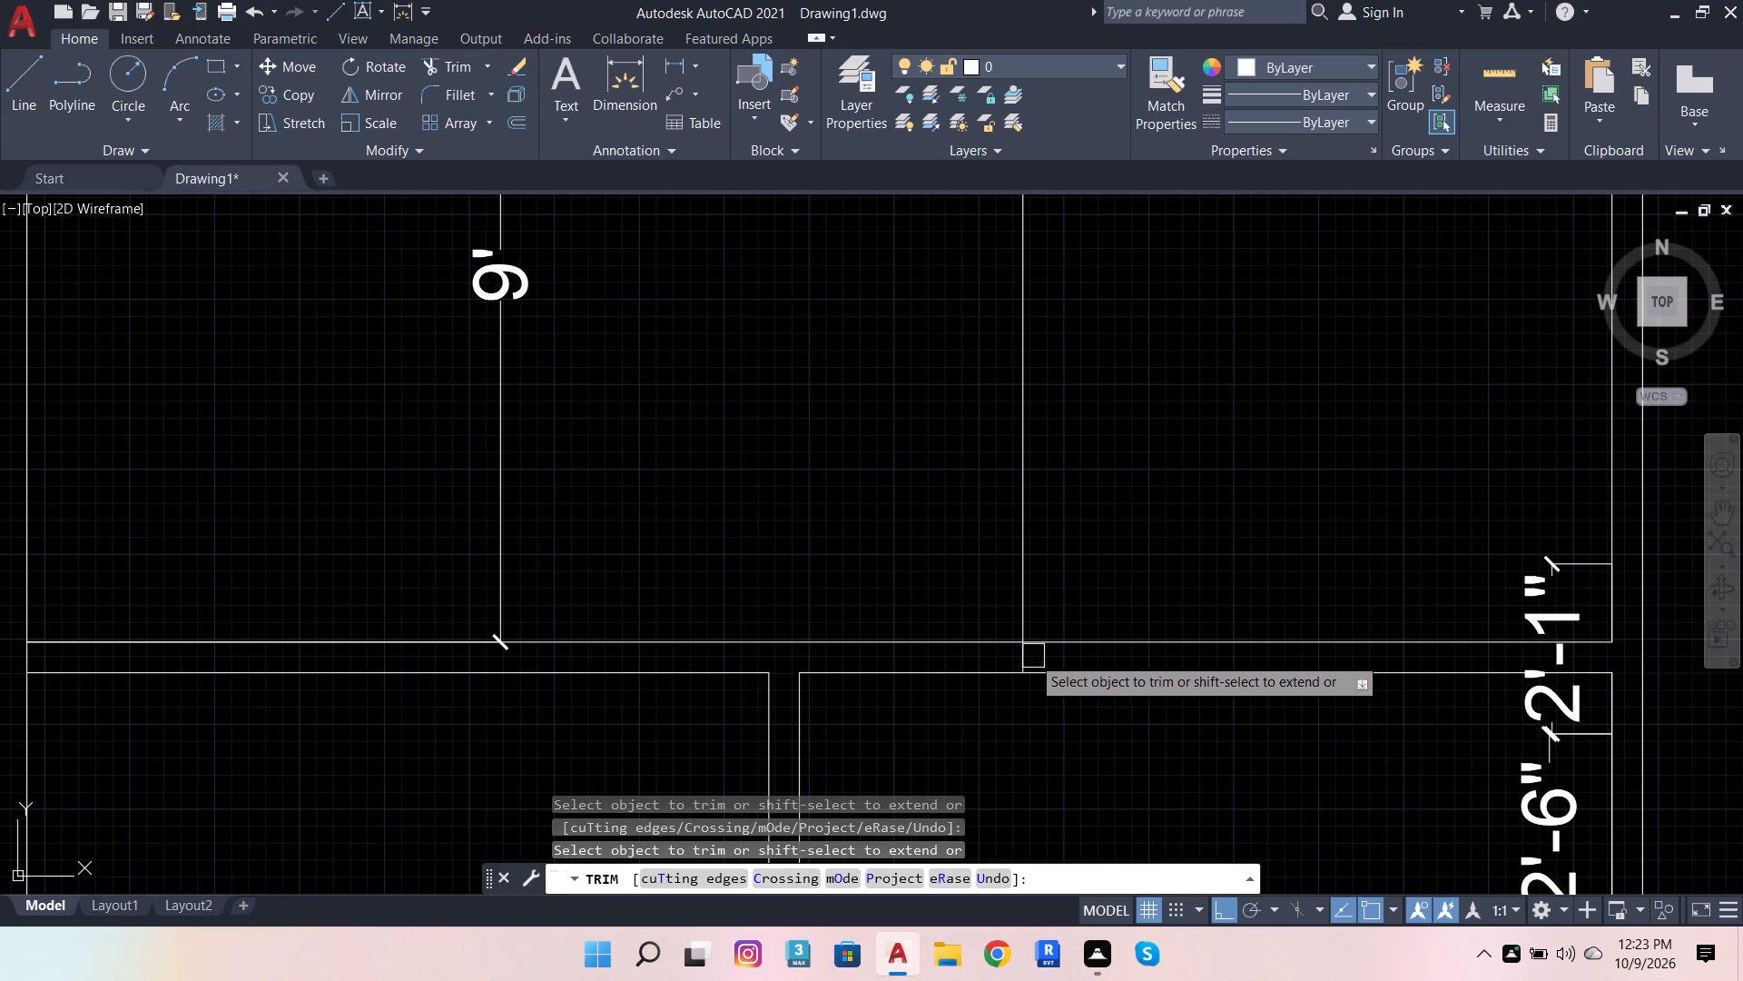
click(1019, 656)
scroll(1089, 666, down, 2)
key(Escape)
key(Escape)
key(Escape)
key(Escape)
key(Escape)
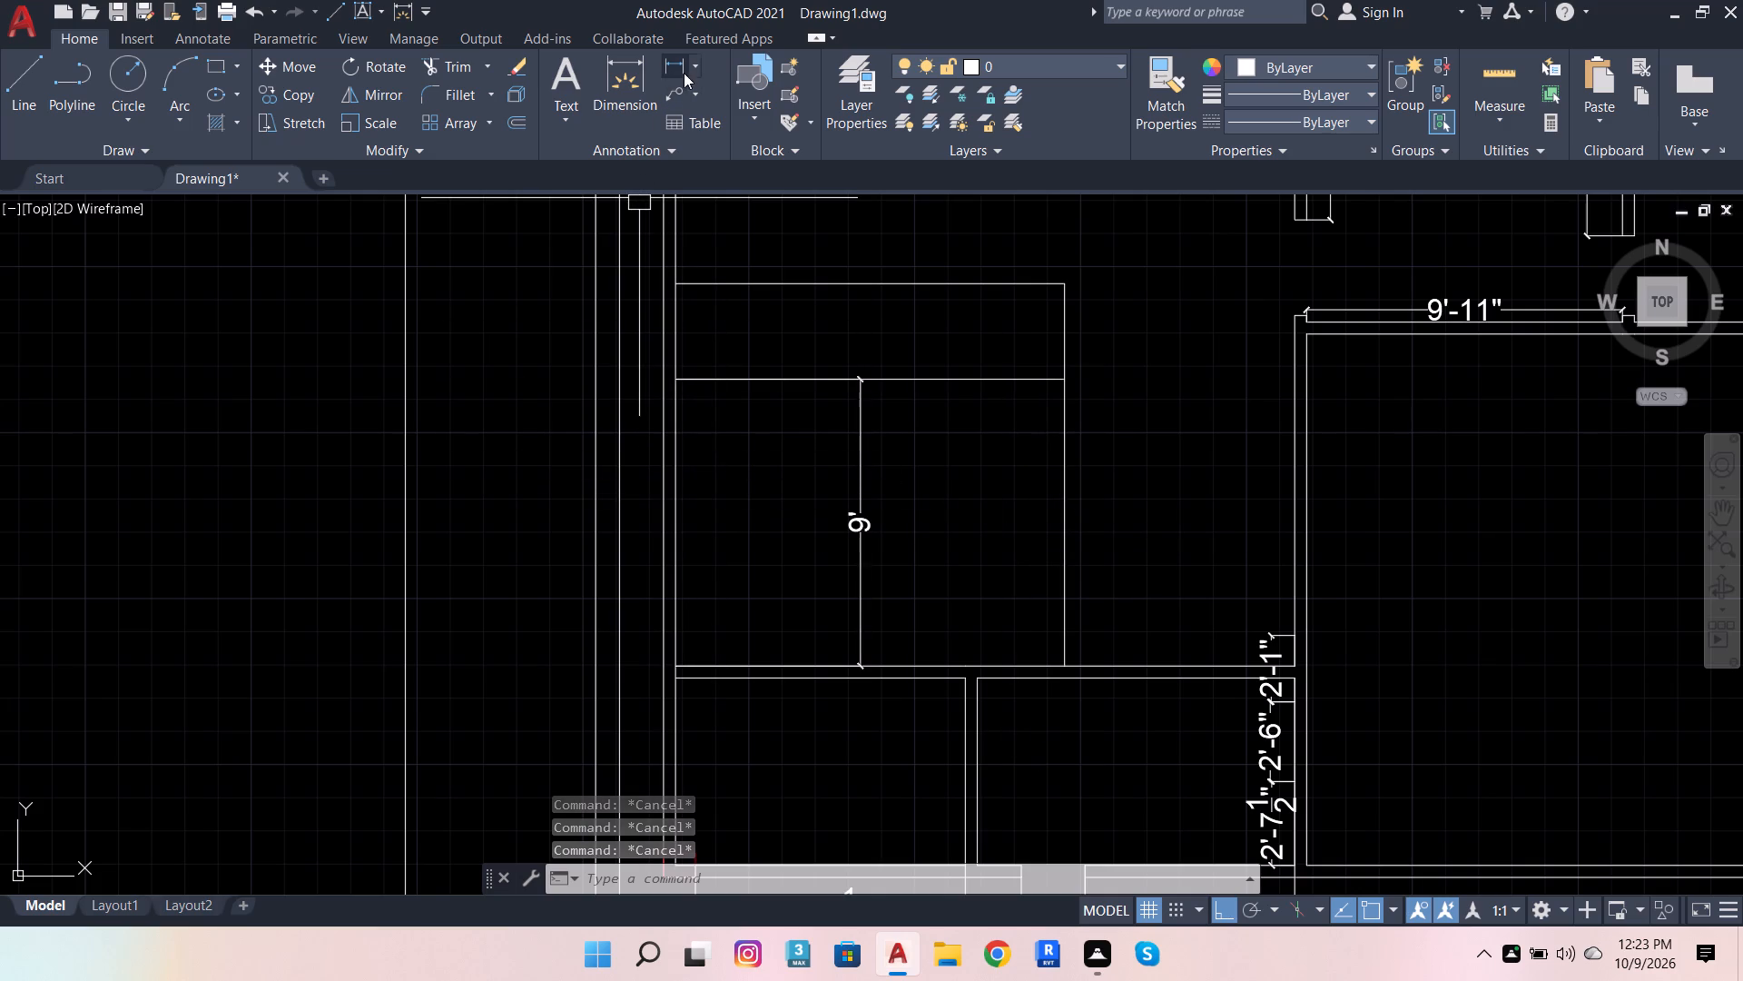
Add a 9'4" horizontal dimension from the vertical line's lower end toward the left wall, placed just above the partition.
click(629, 84)
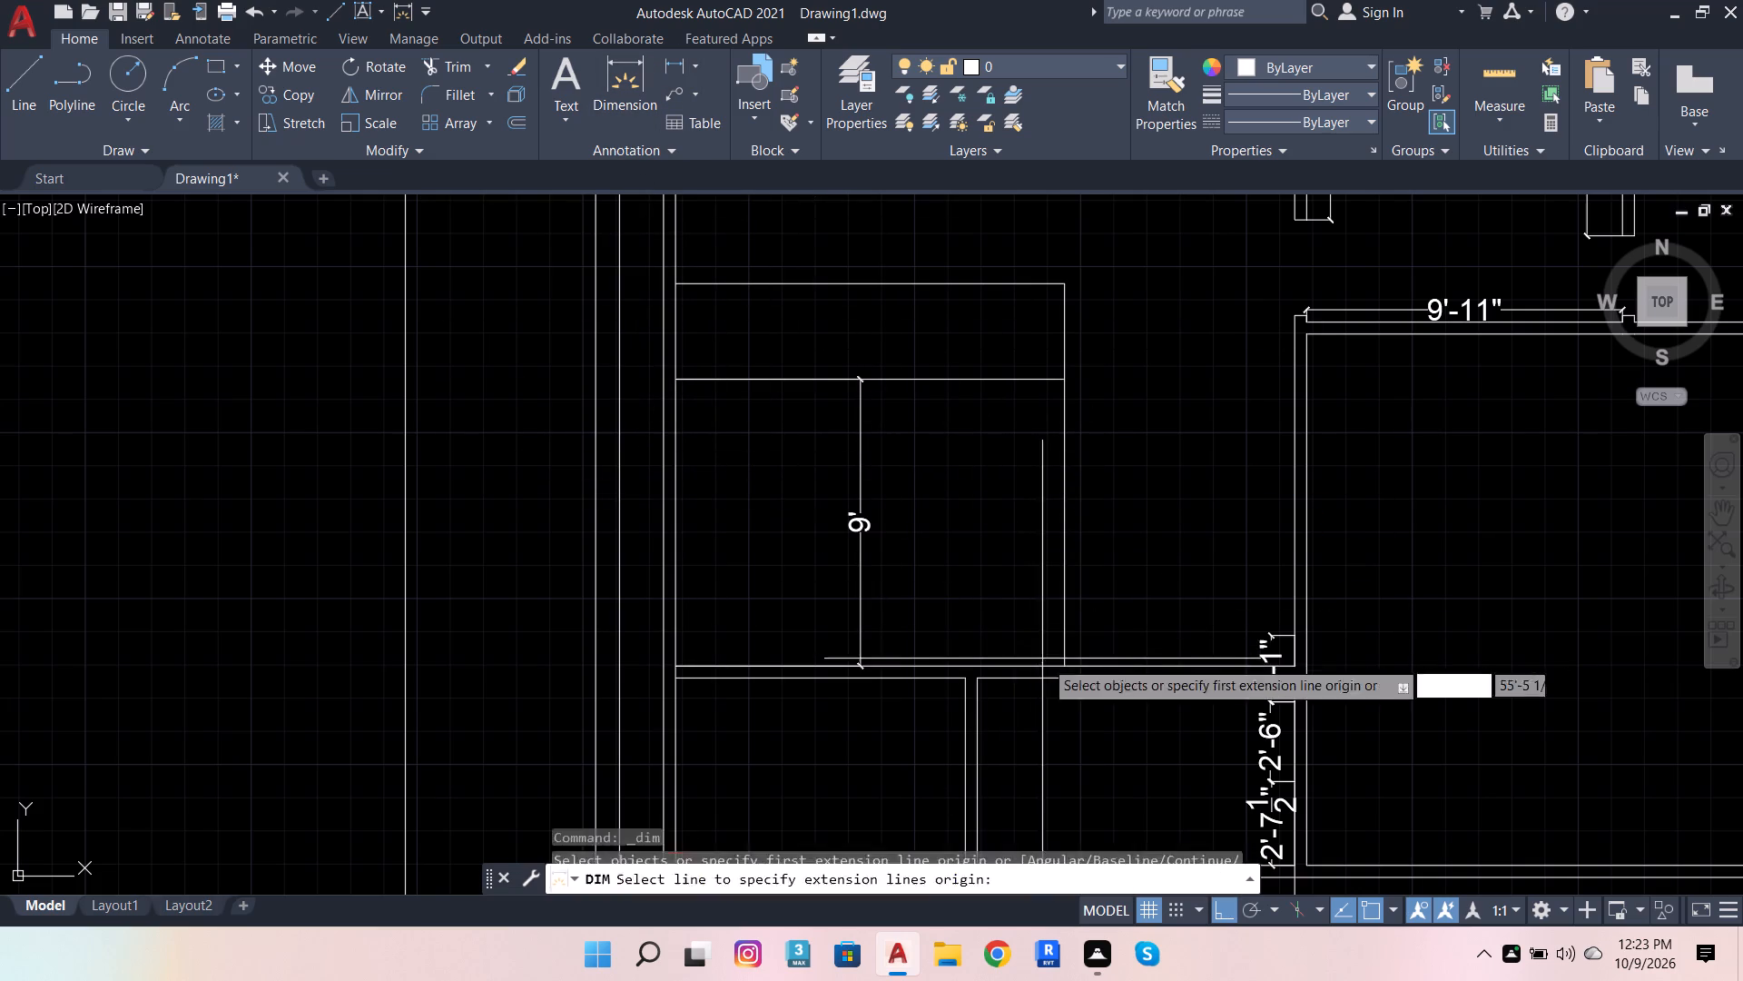
click(1069, 674)
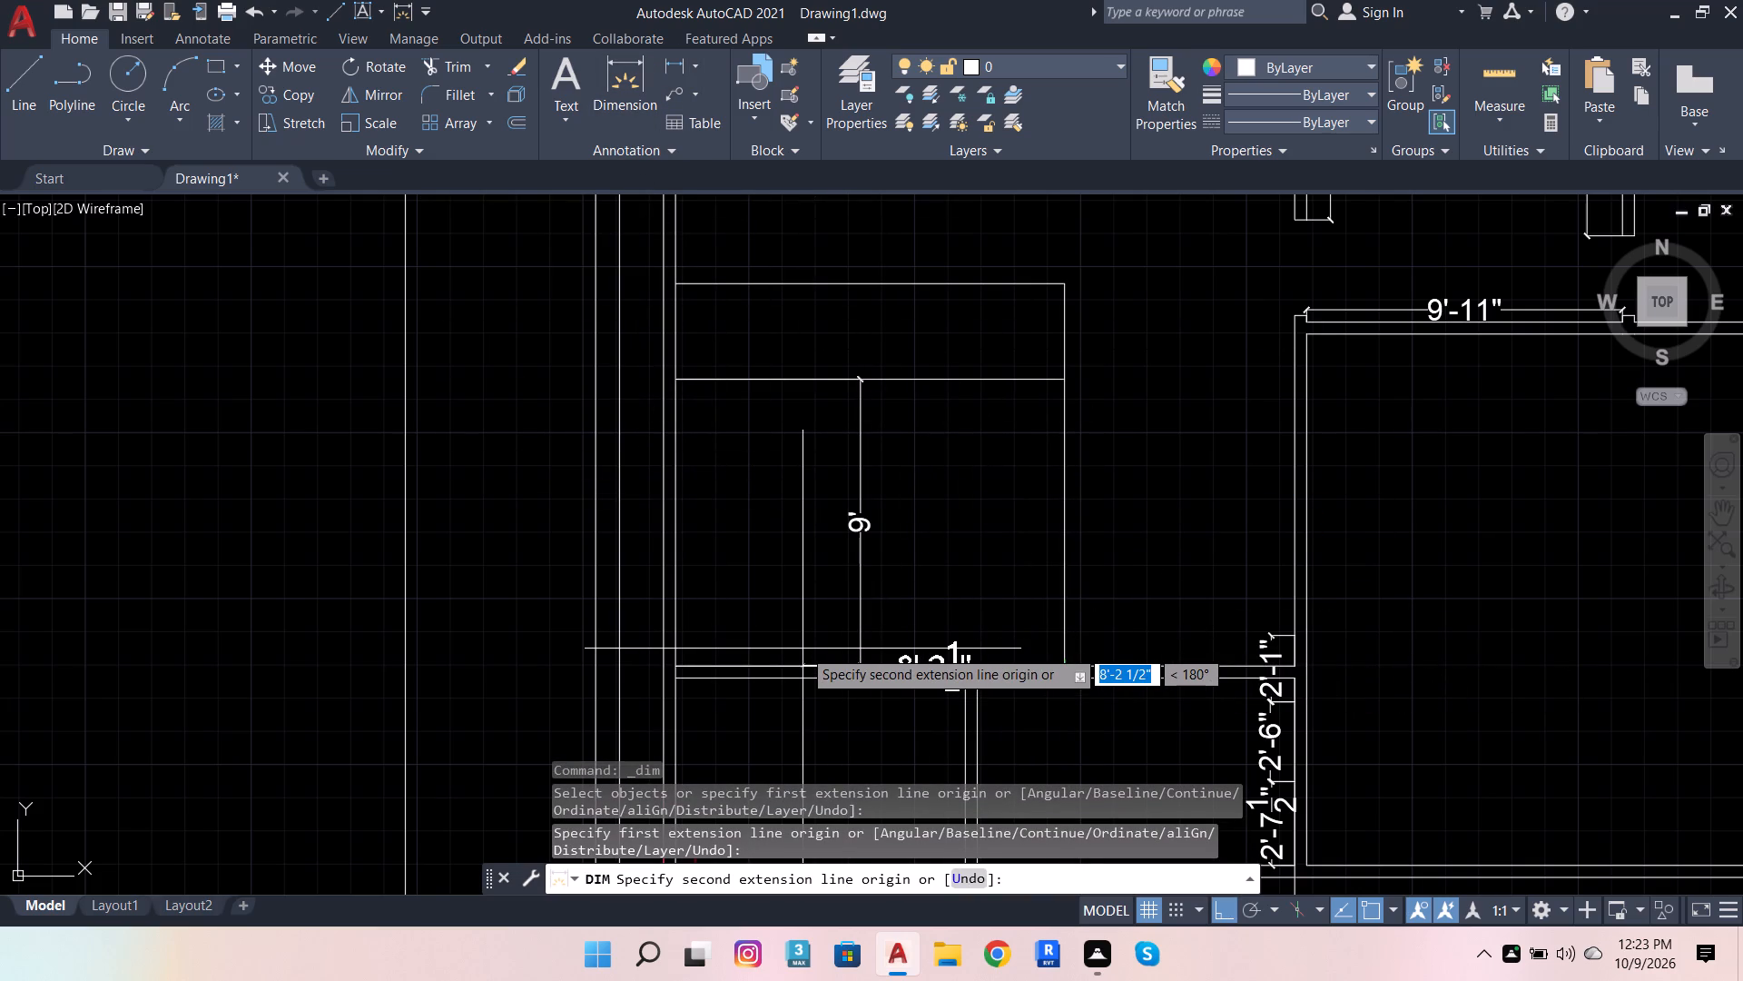
text(9'4)
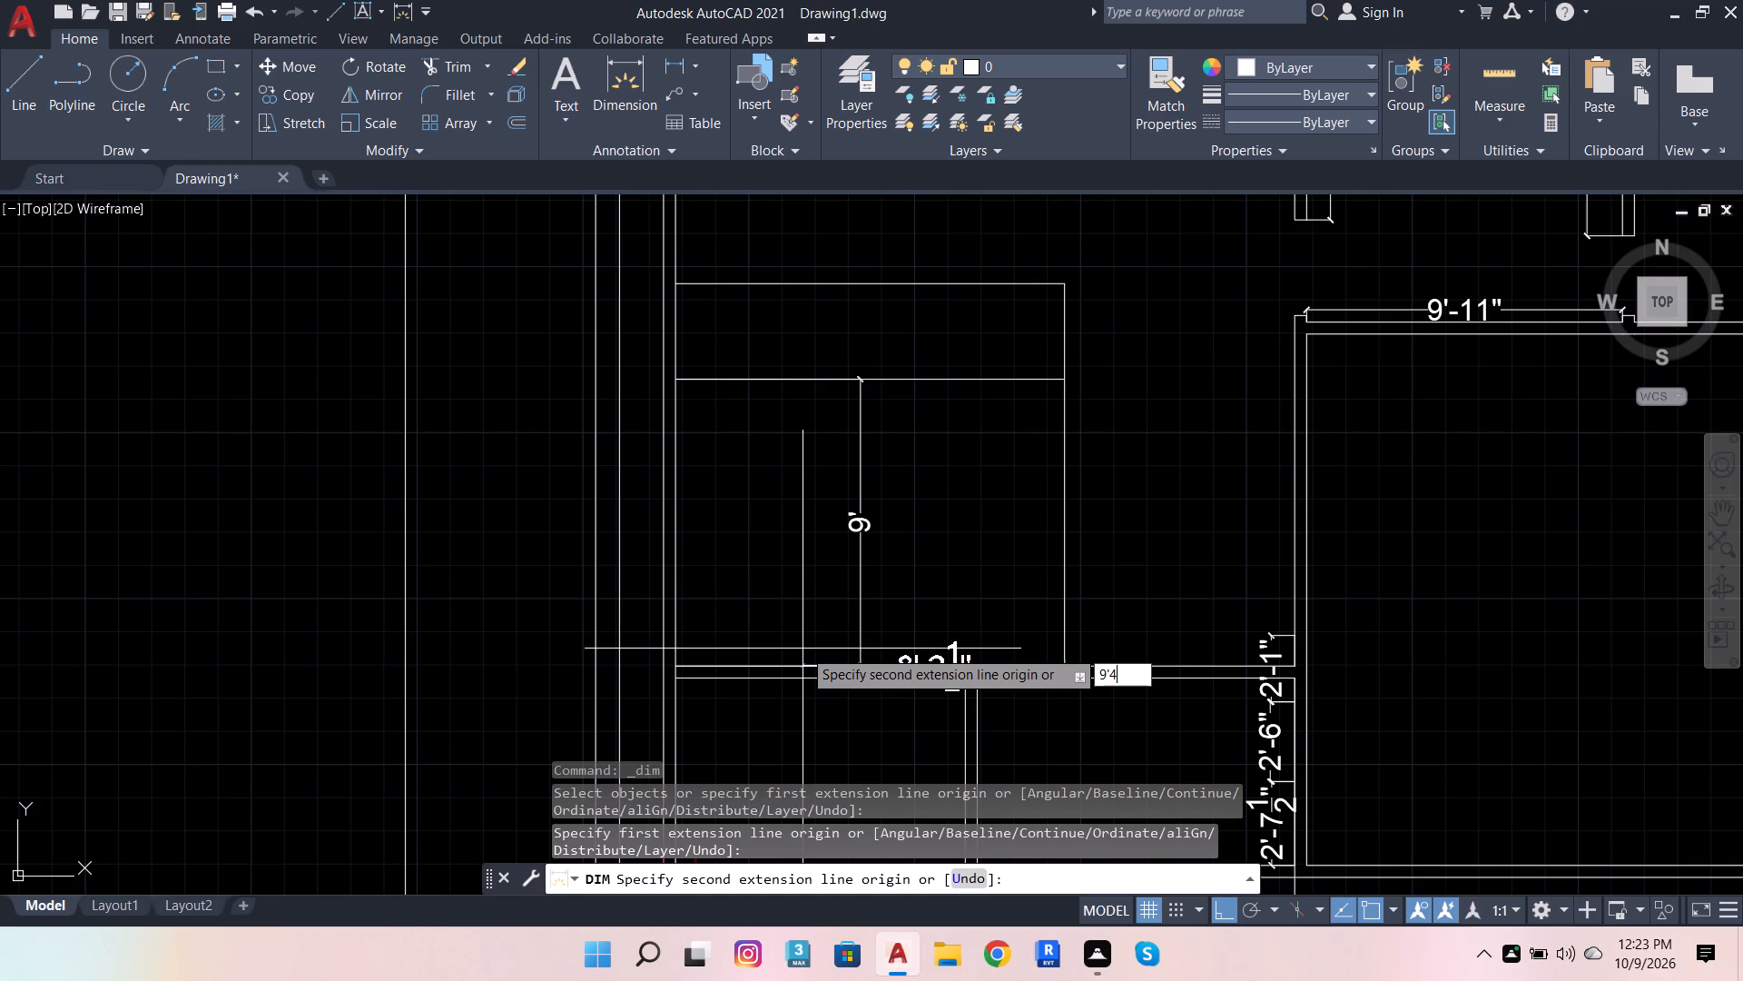
key(Return)
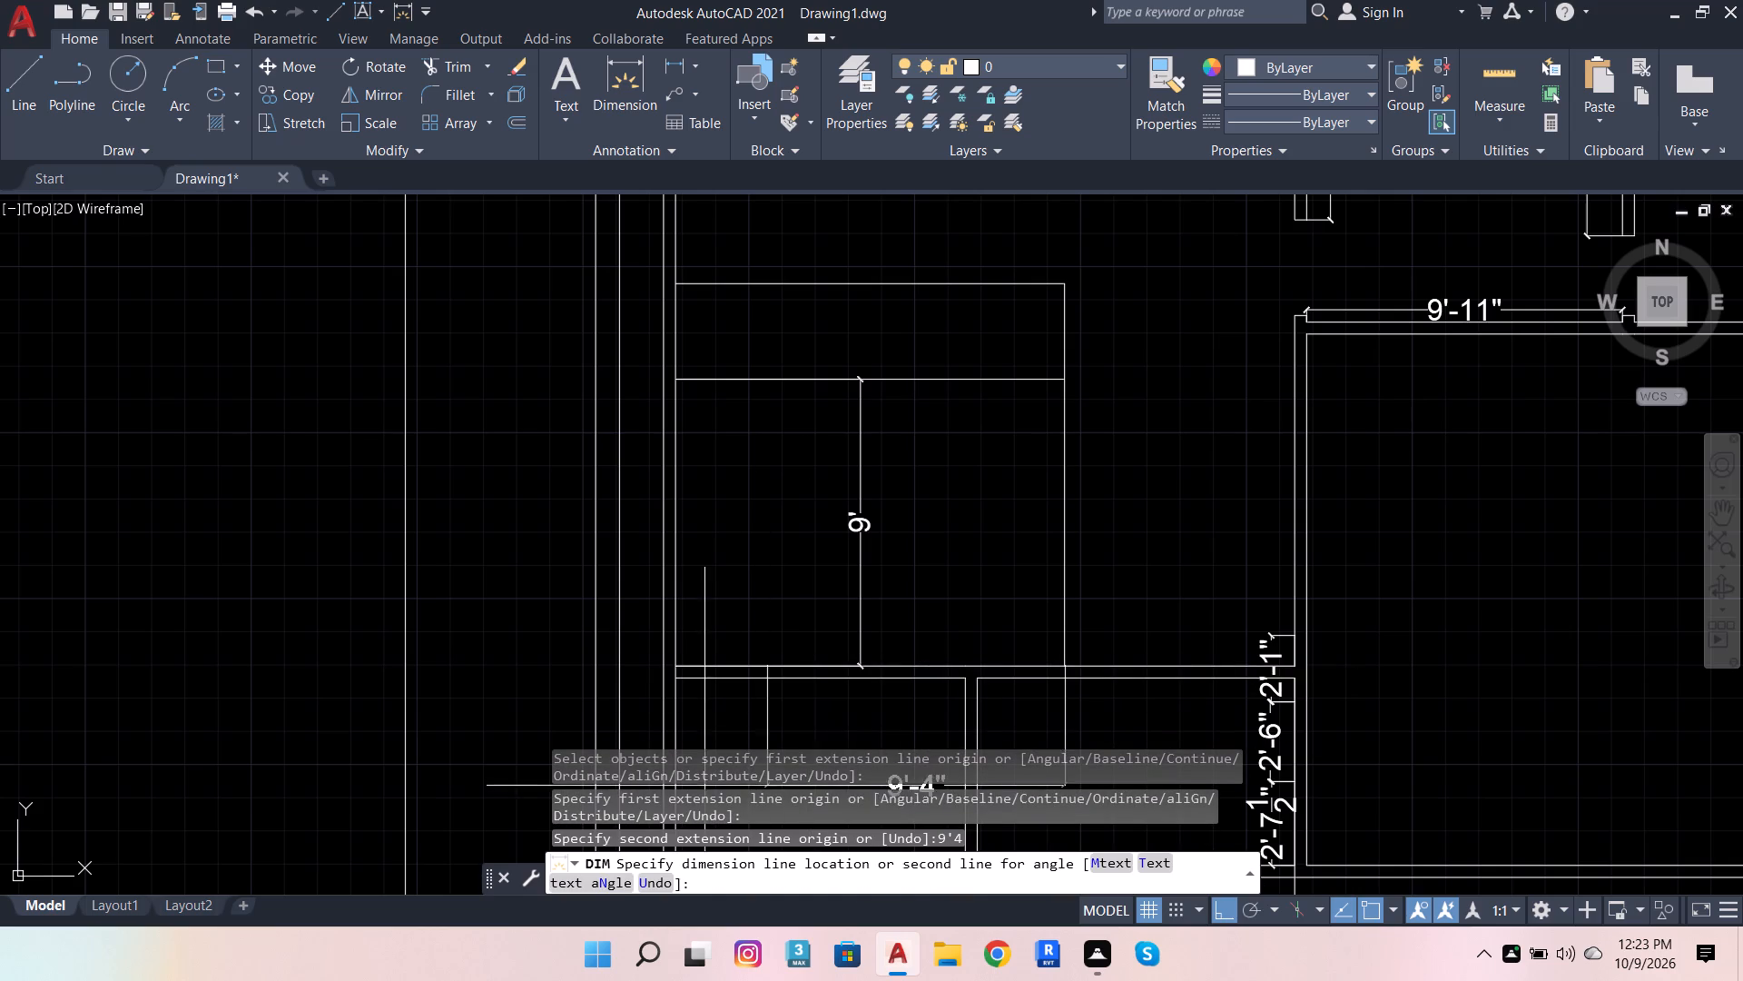
scroll(883, 639, up, 2)
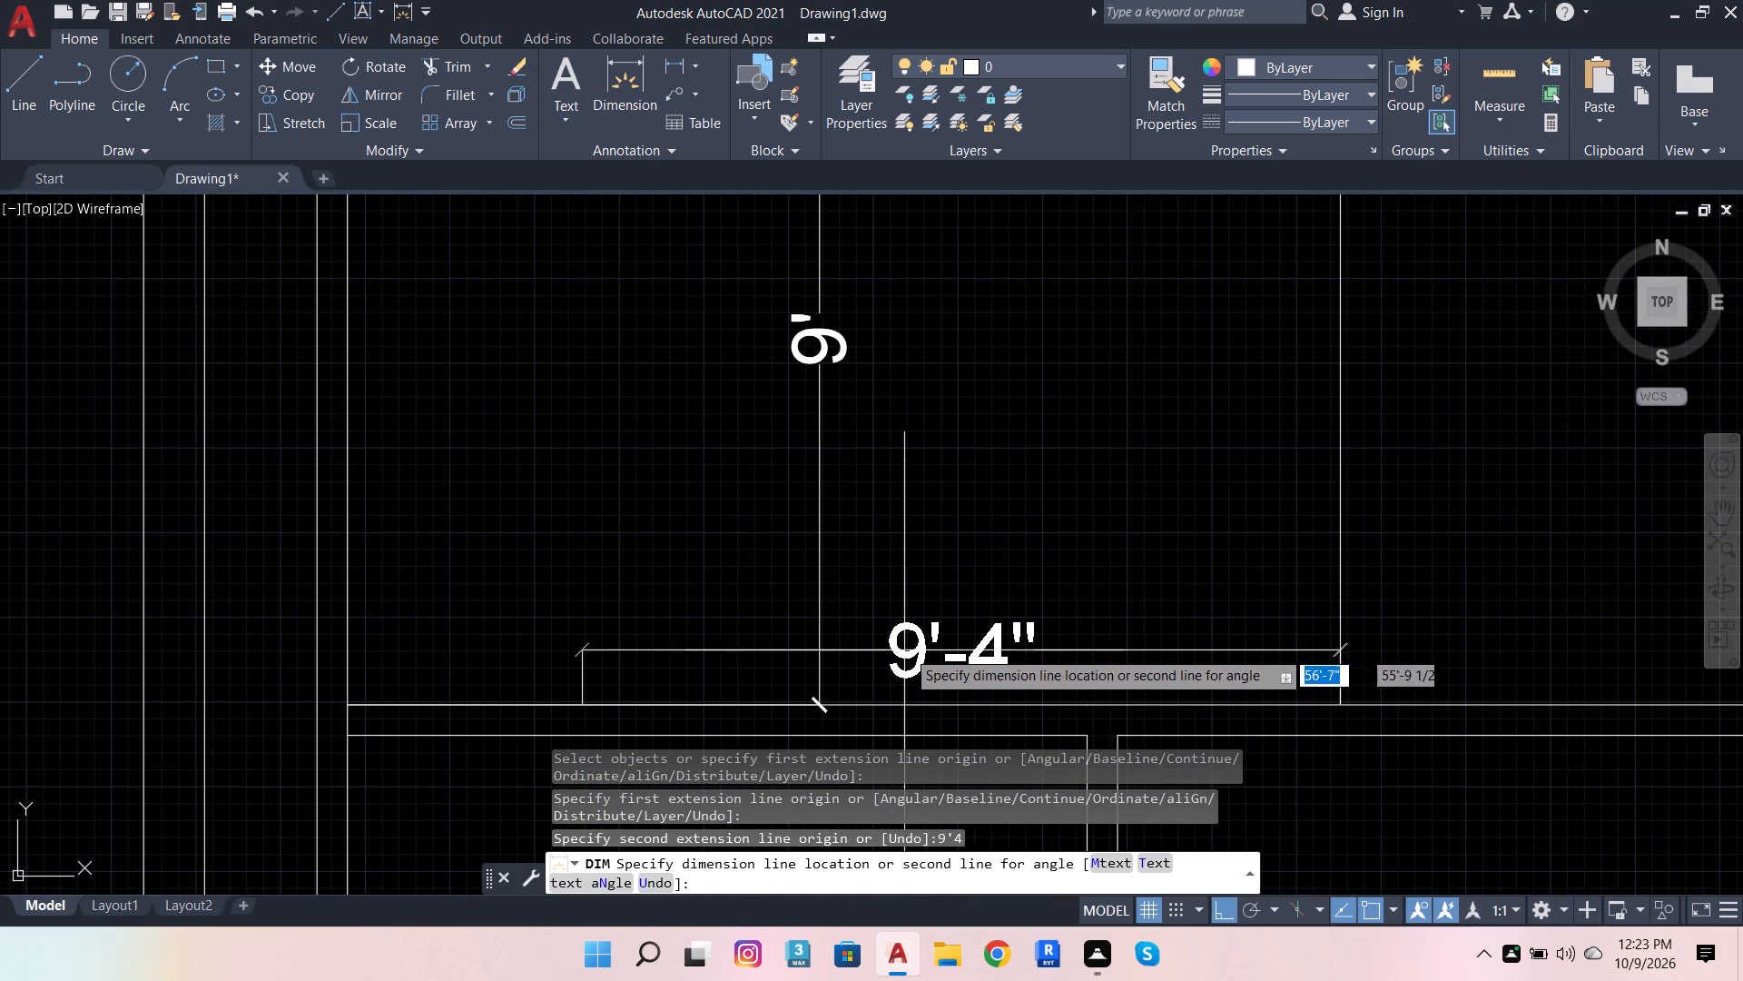
click(911, 646)
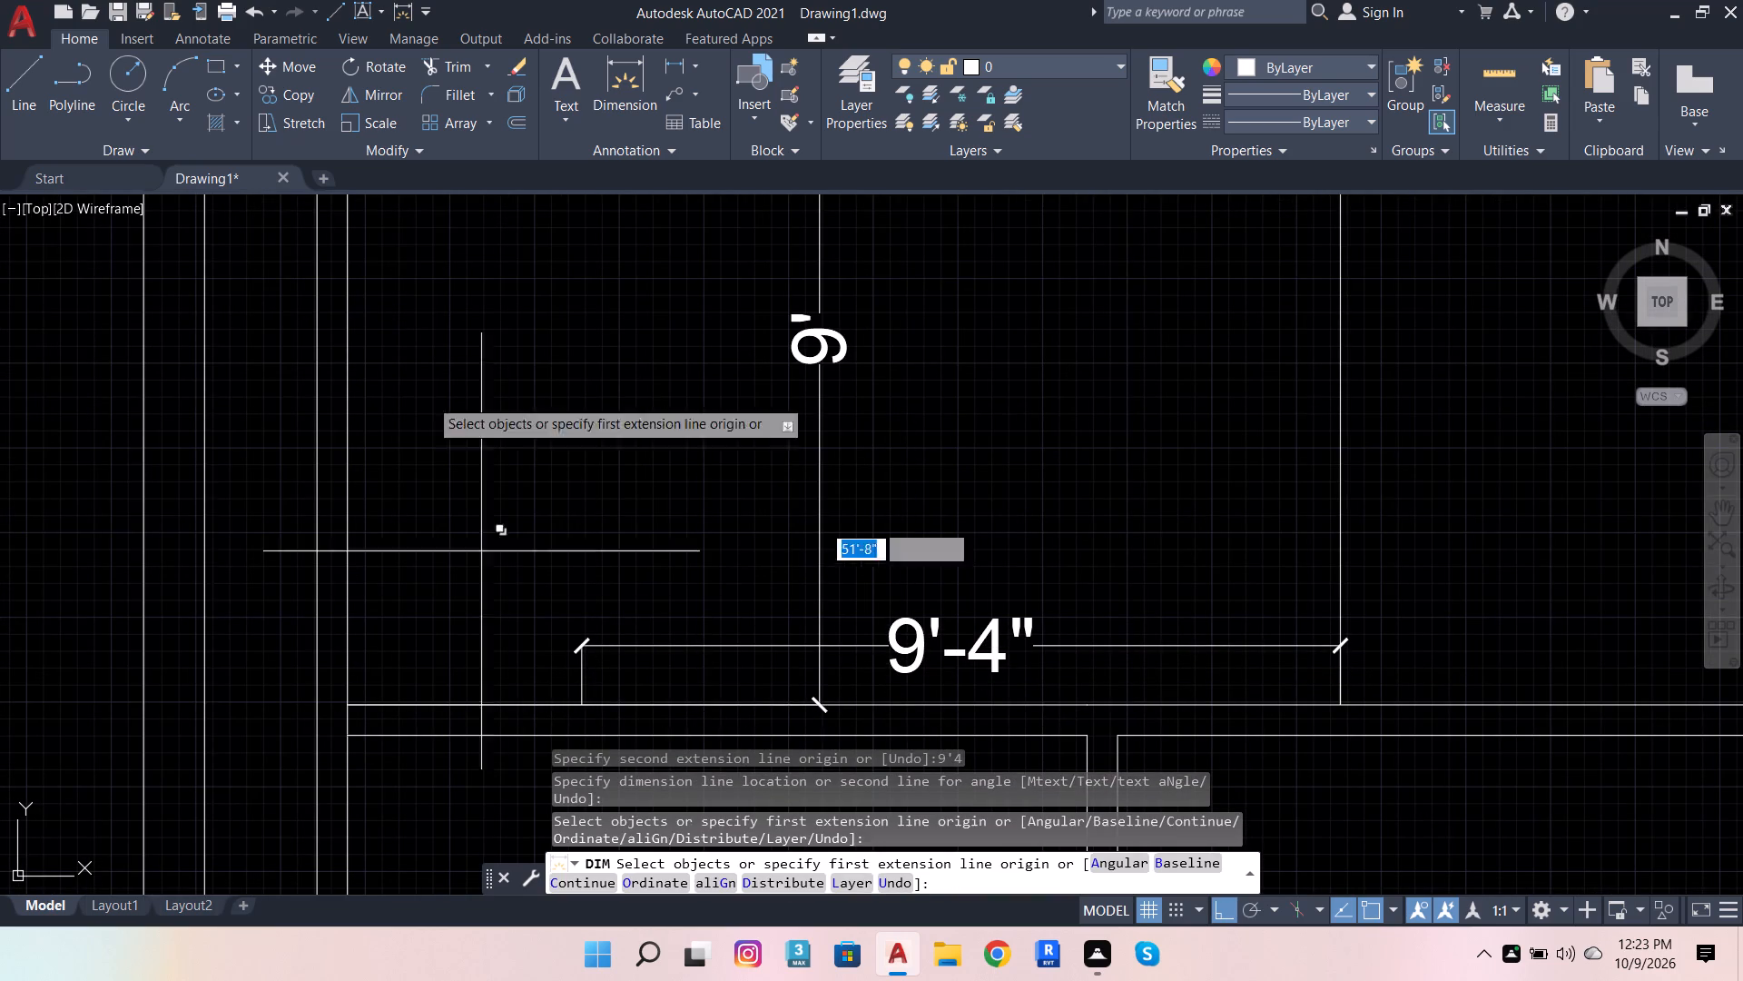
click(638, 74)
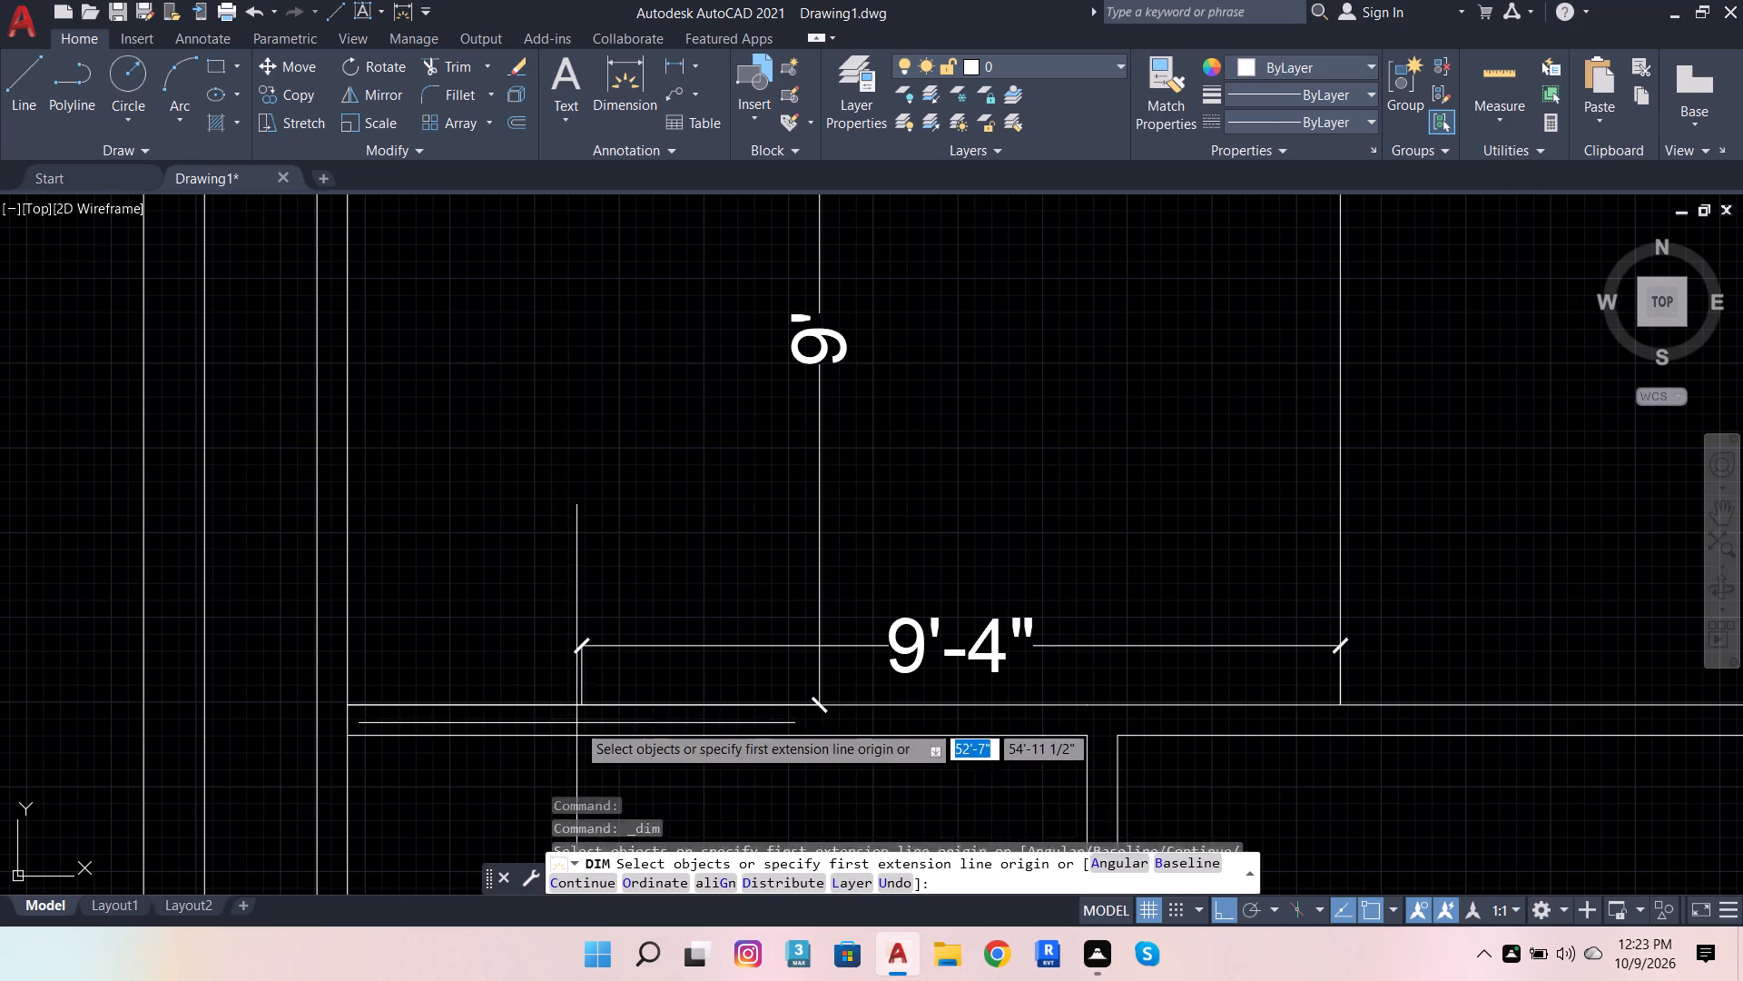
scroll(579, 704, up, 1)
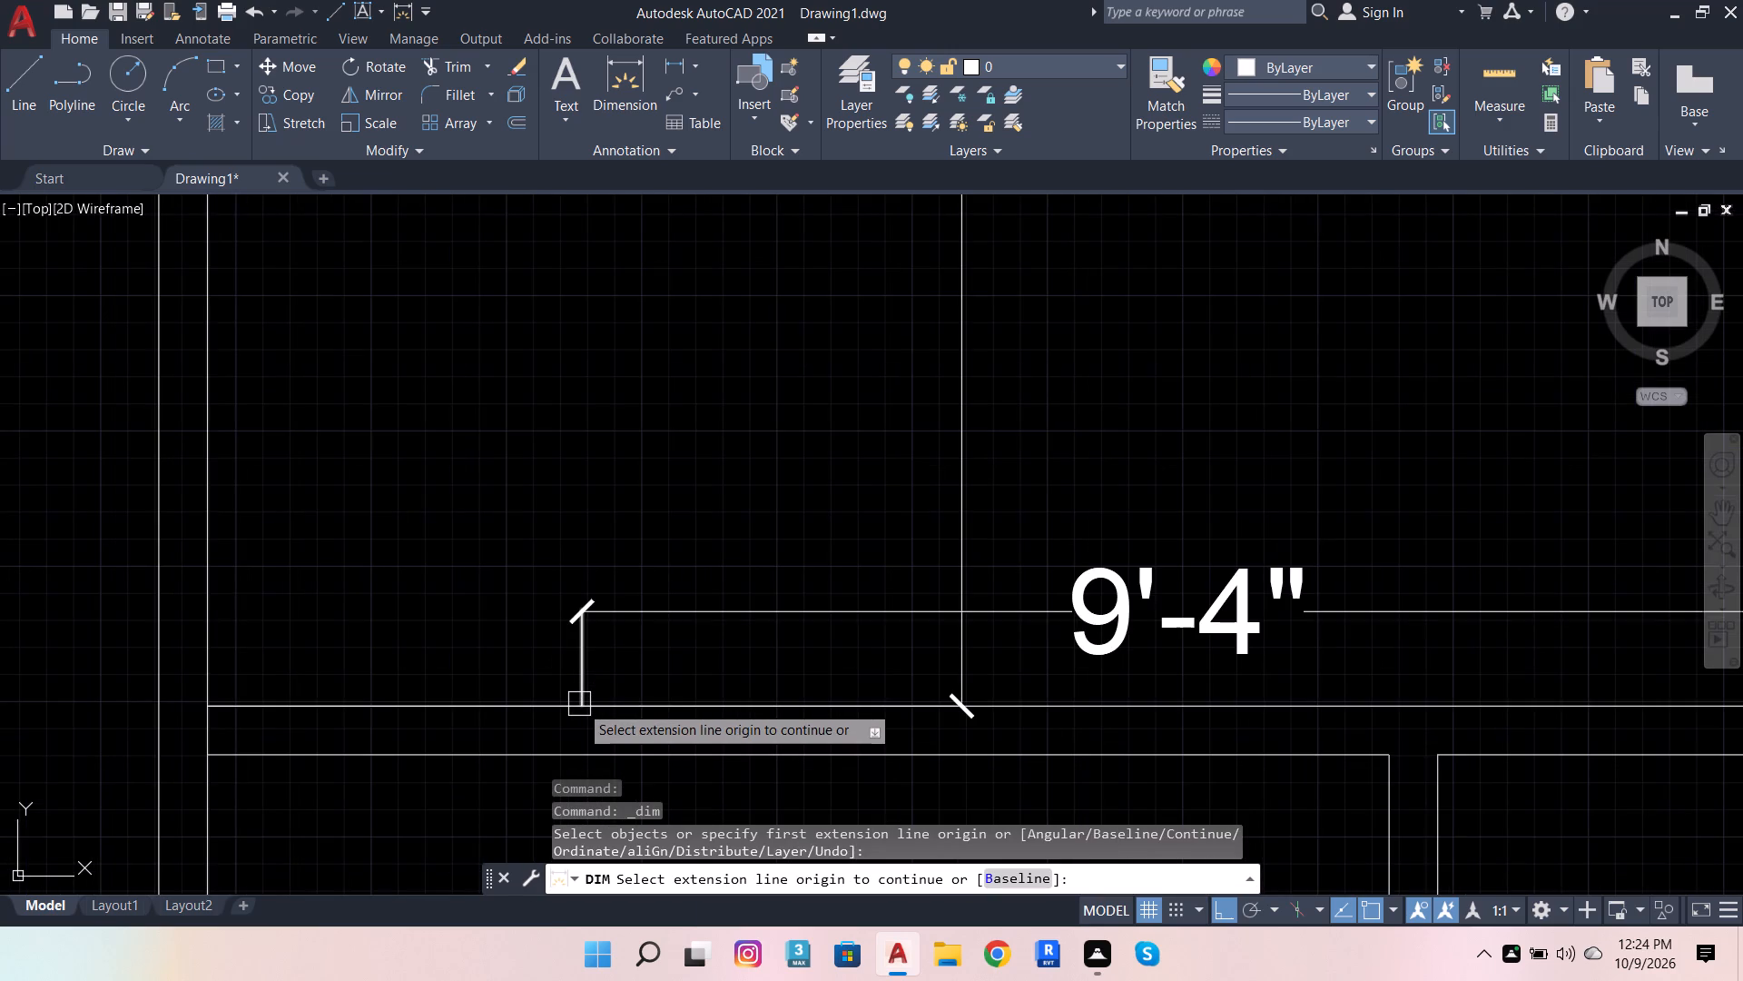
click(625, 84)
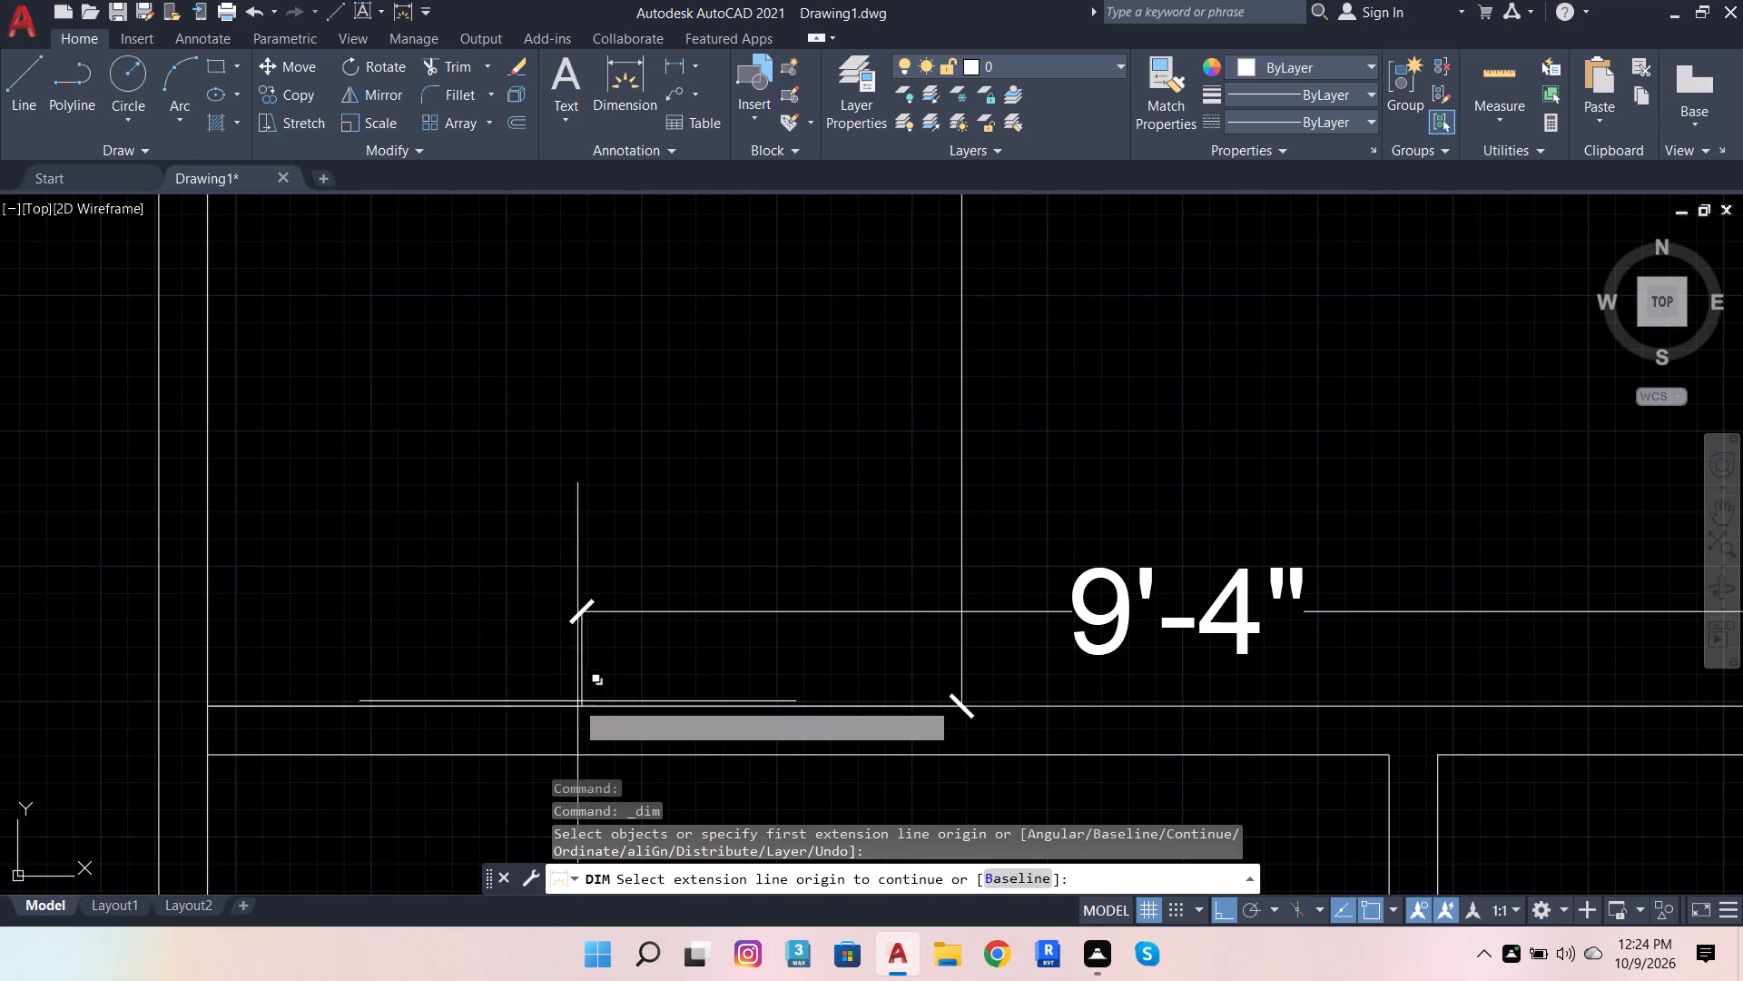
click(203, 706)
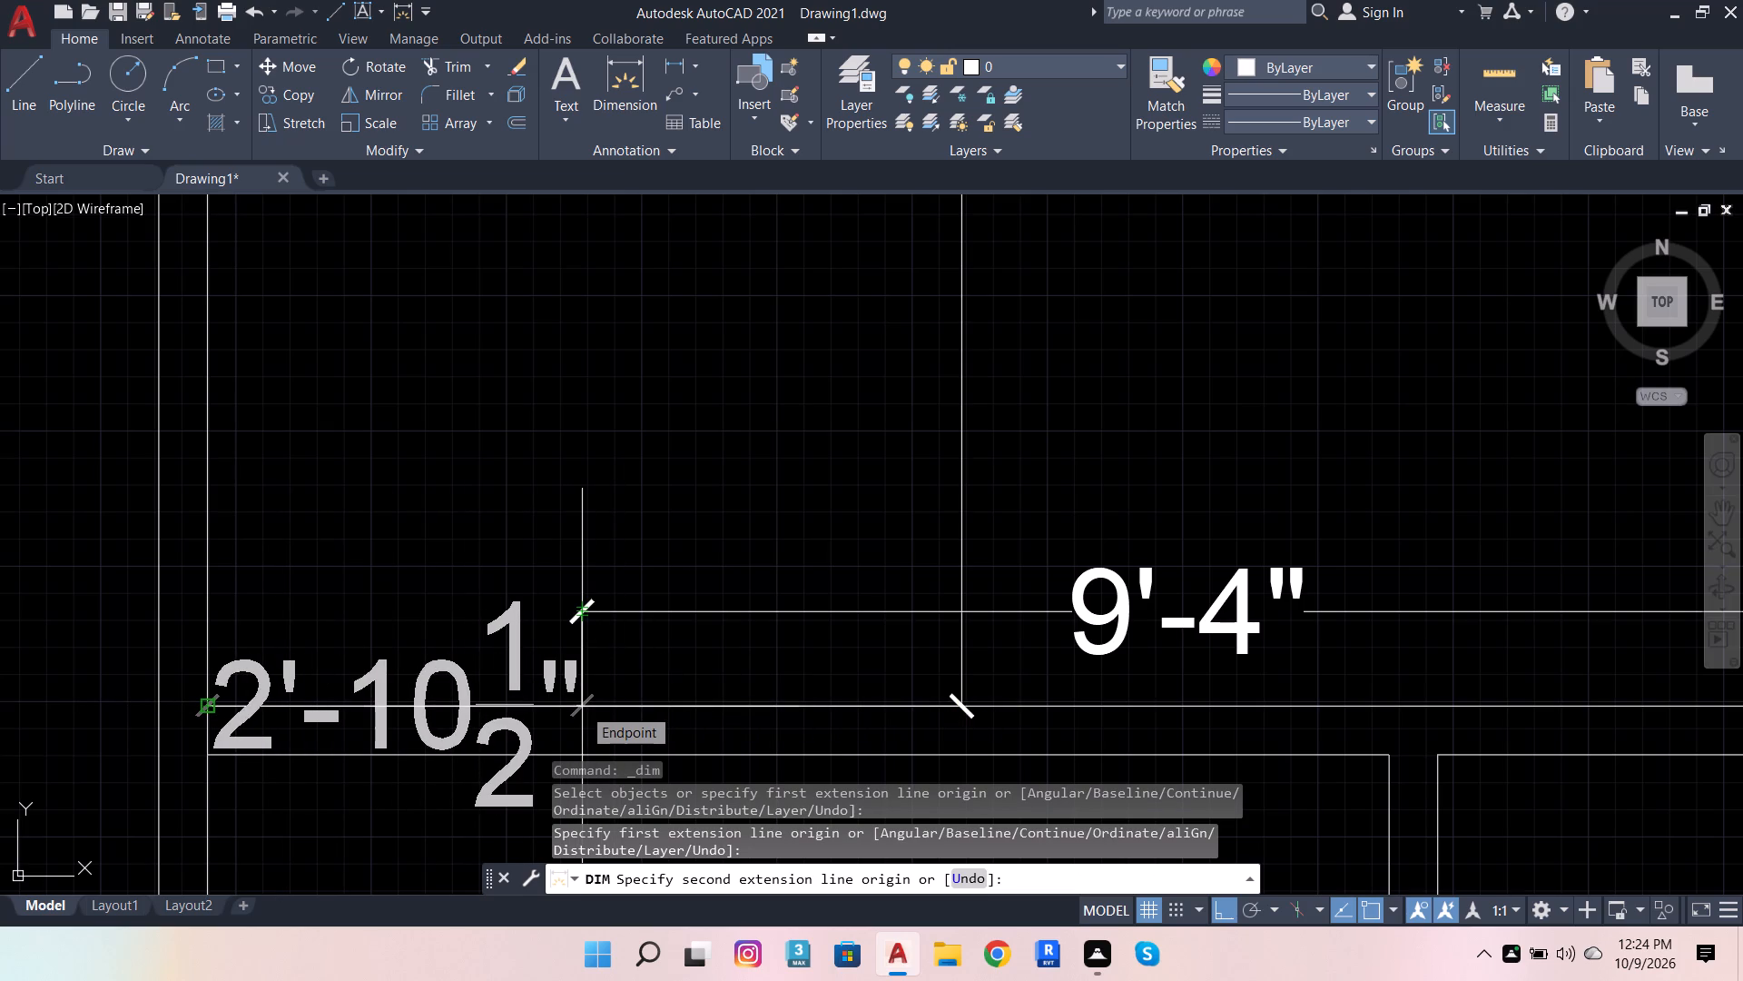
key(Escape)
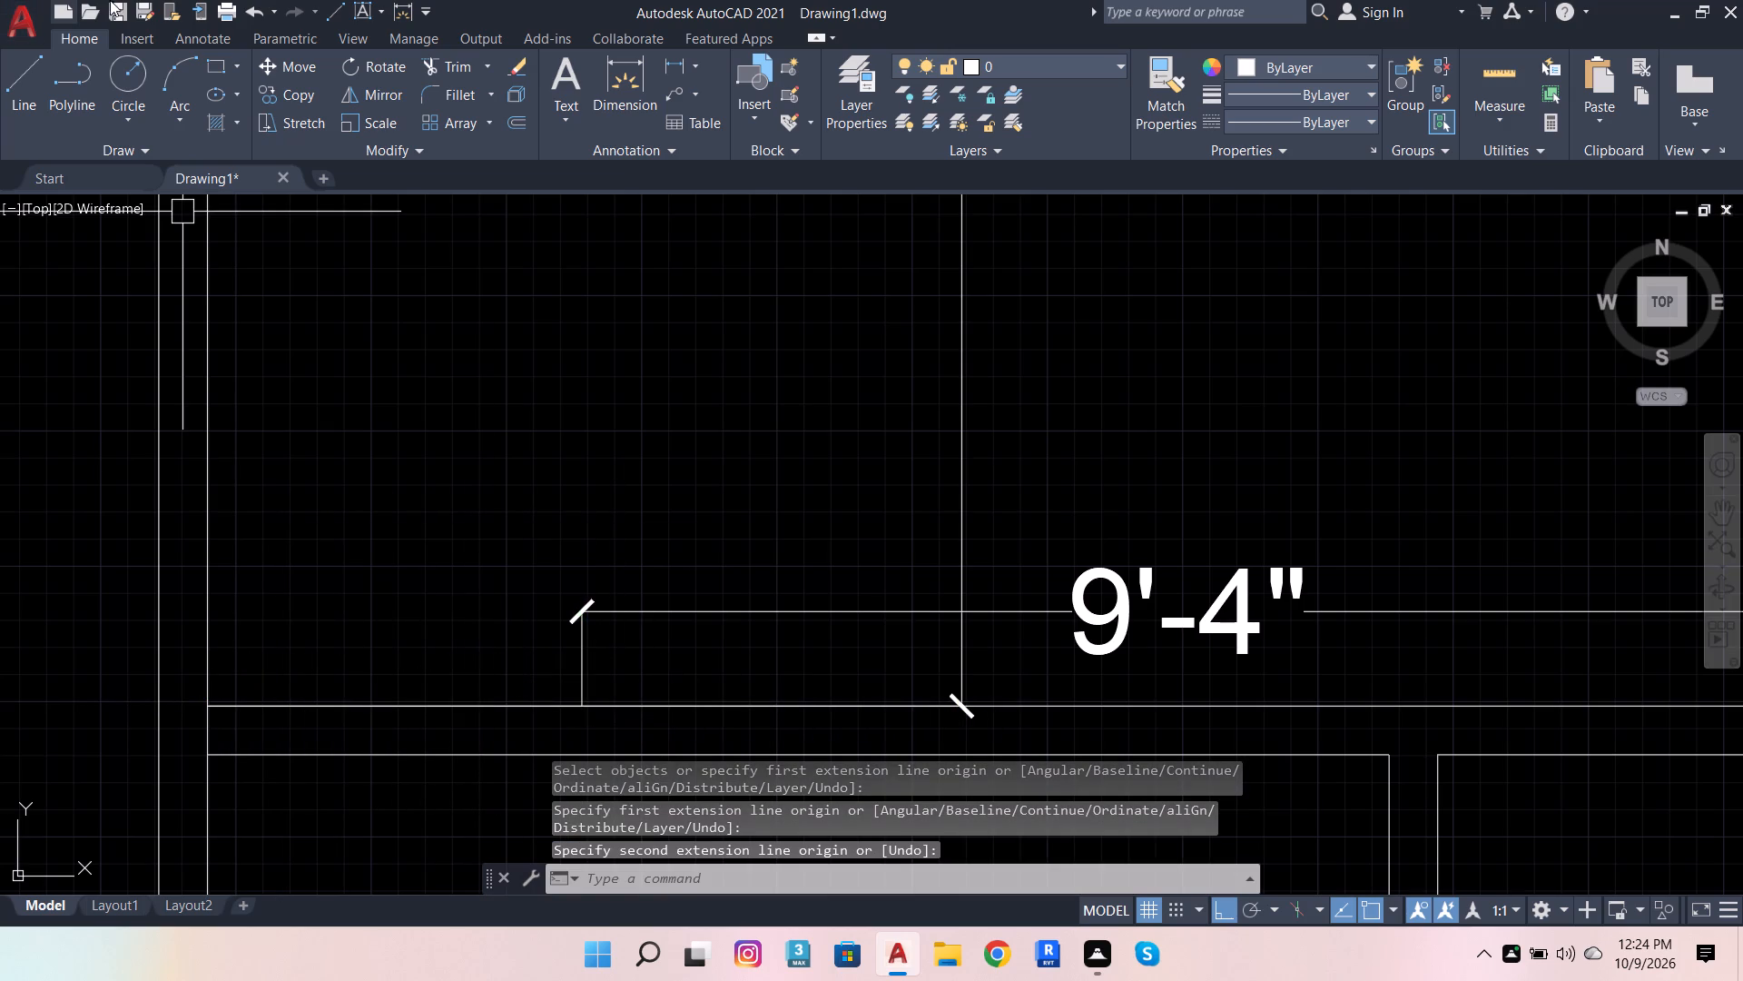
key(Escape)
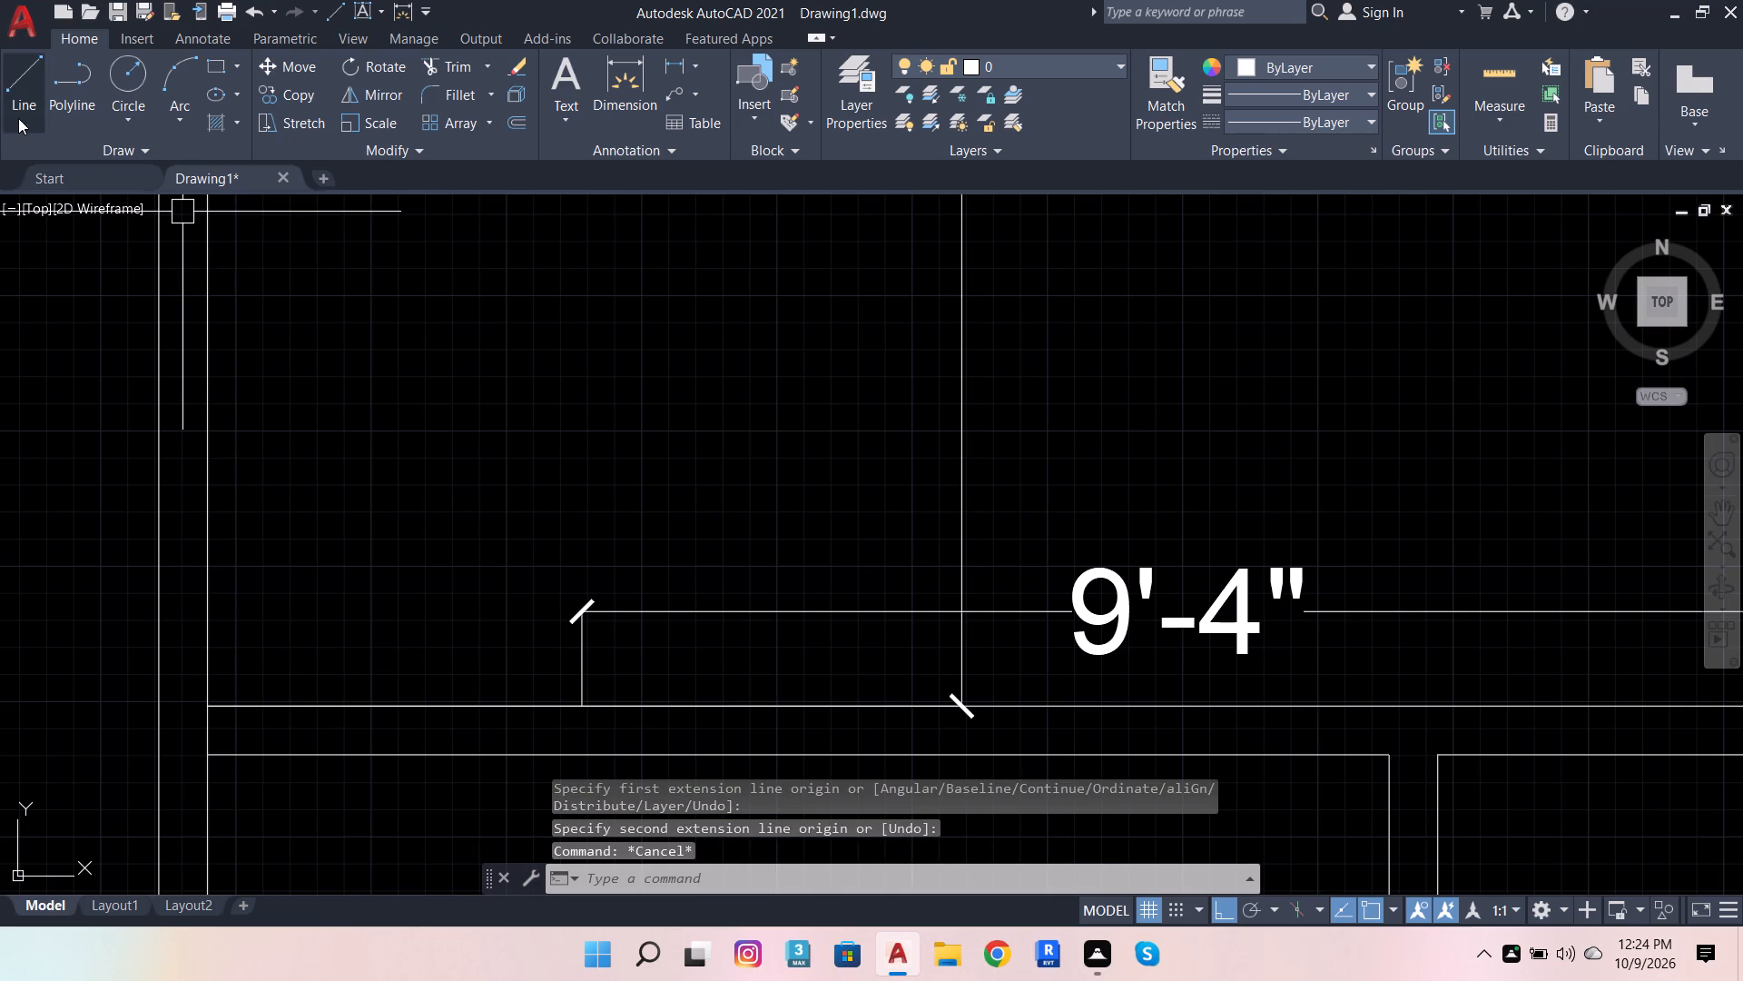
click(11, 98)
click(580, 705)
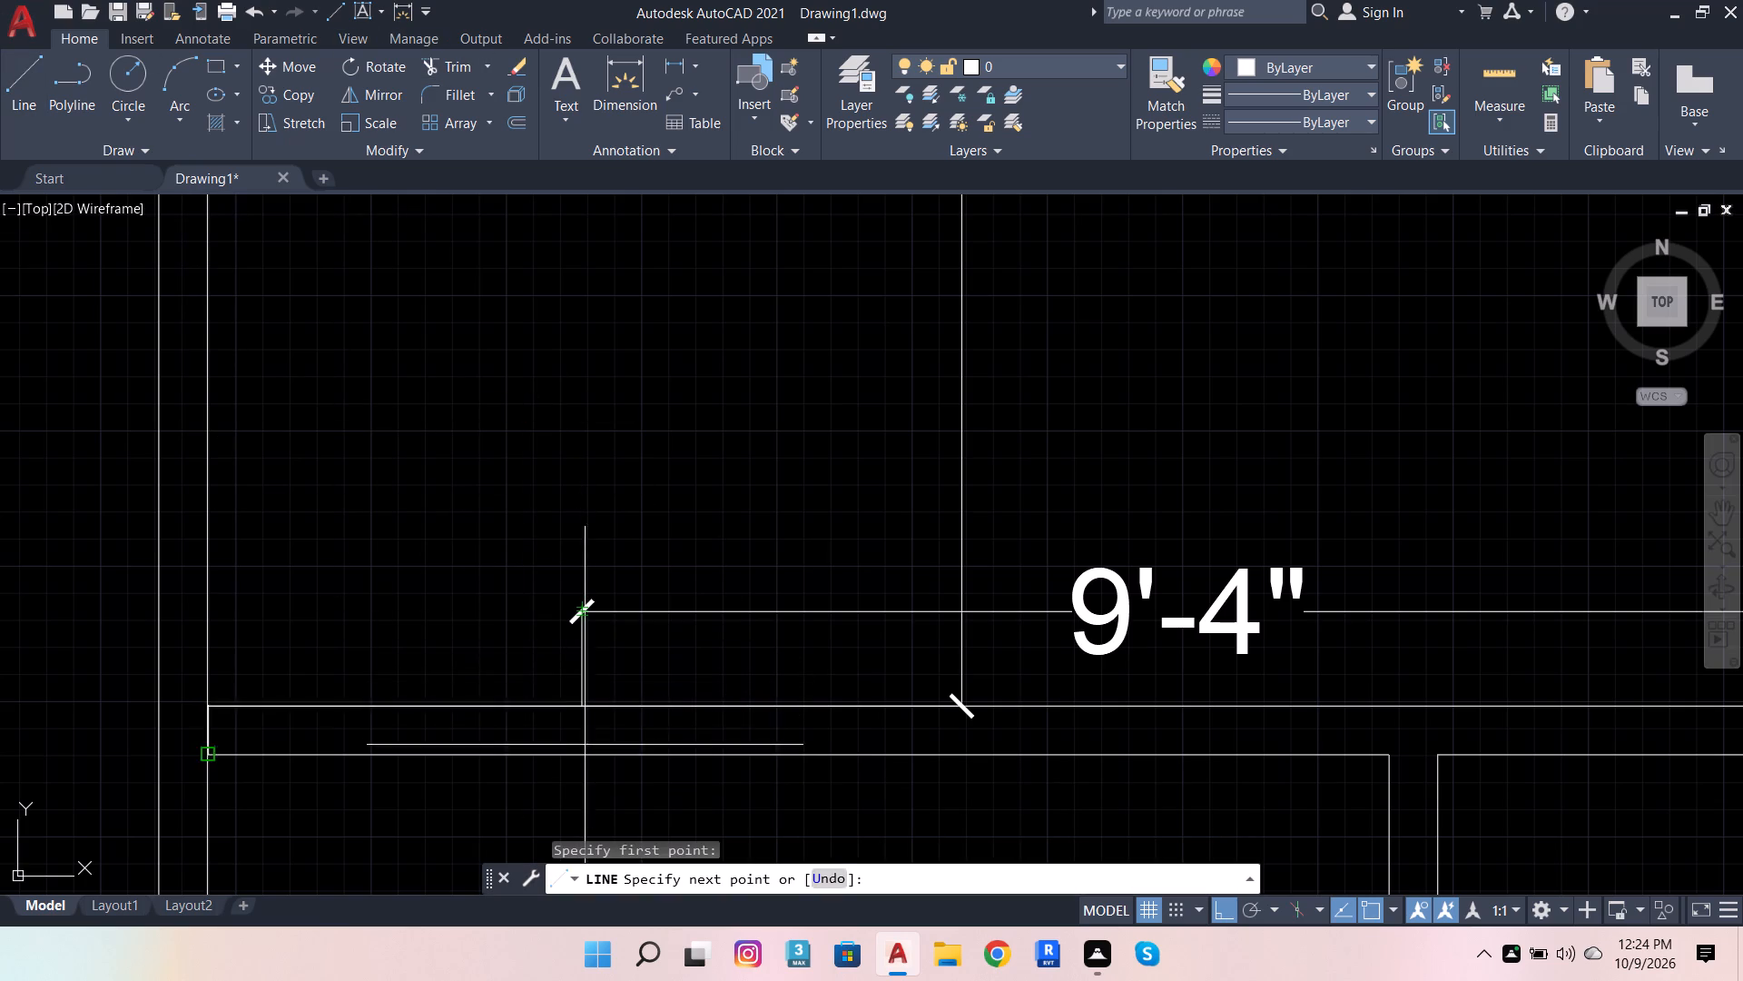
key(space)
Draw a short vertical line across both partition lines at the left end of the 9'4" dimension.
click(31, 91)
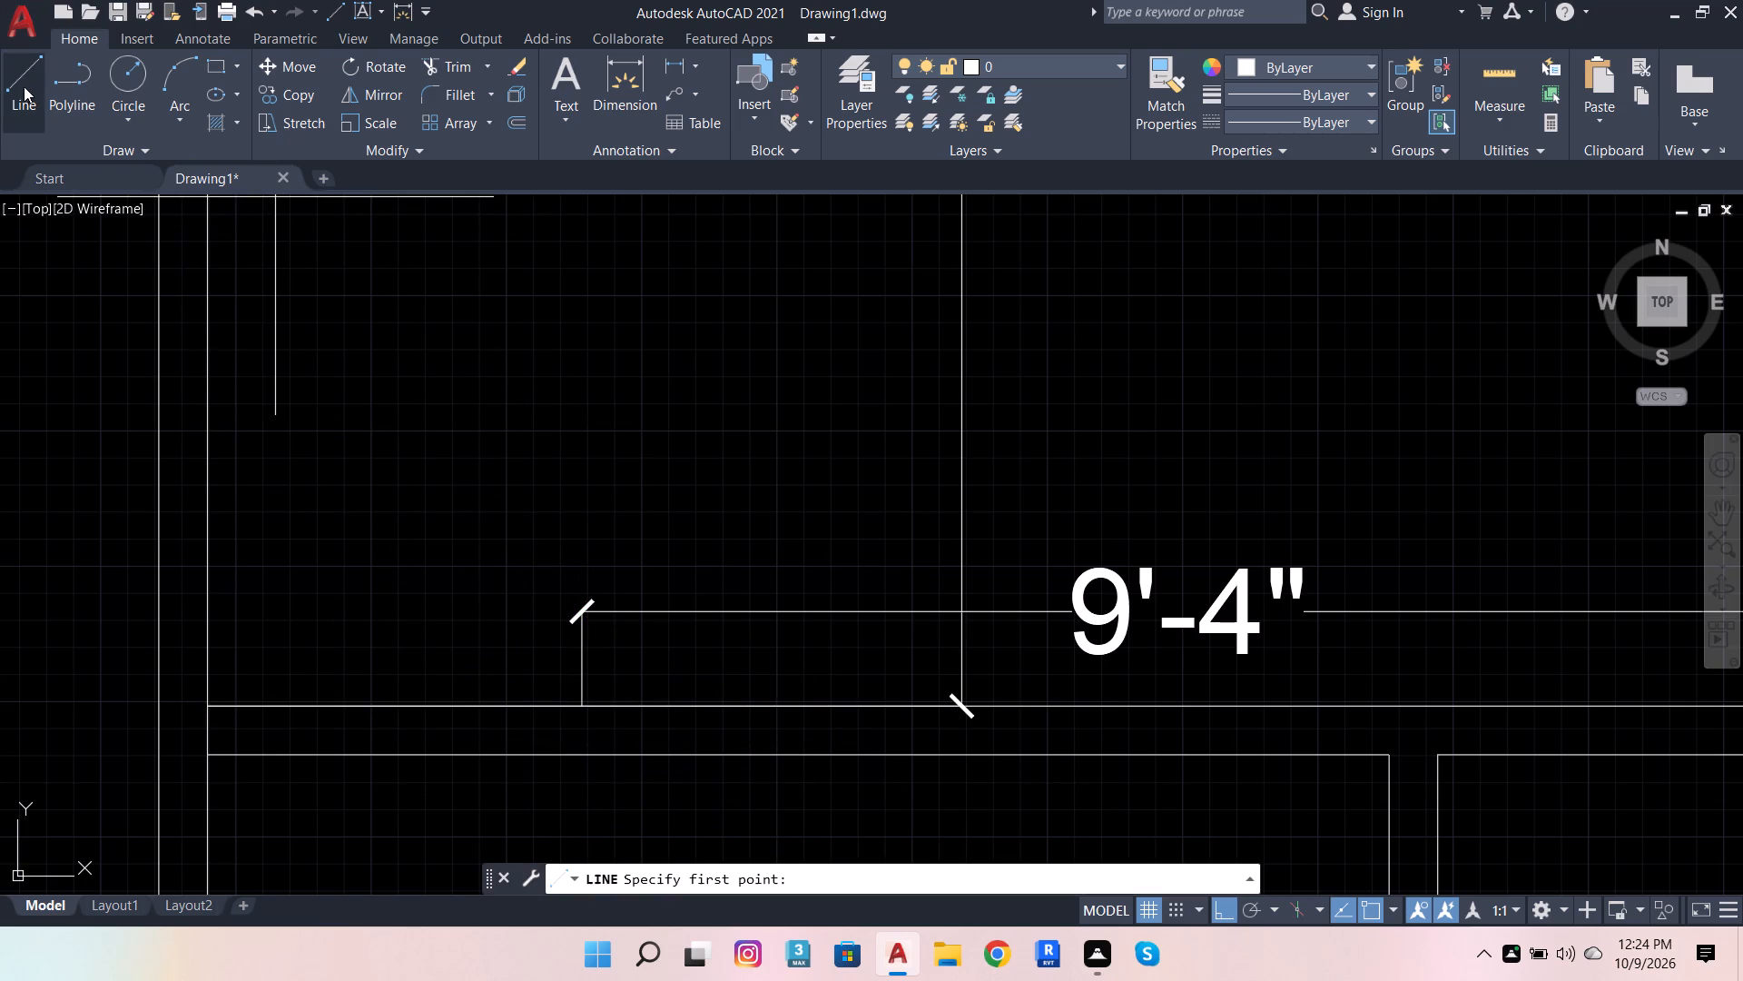
click(13, 77)
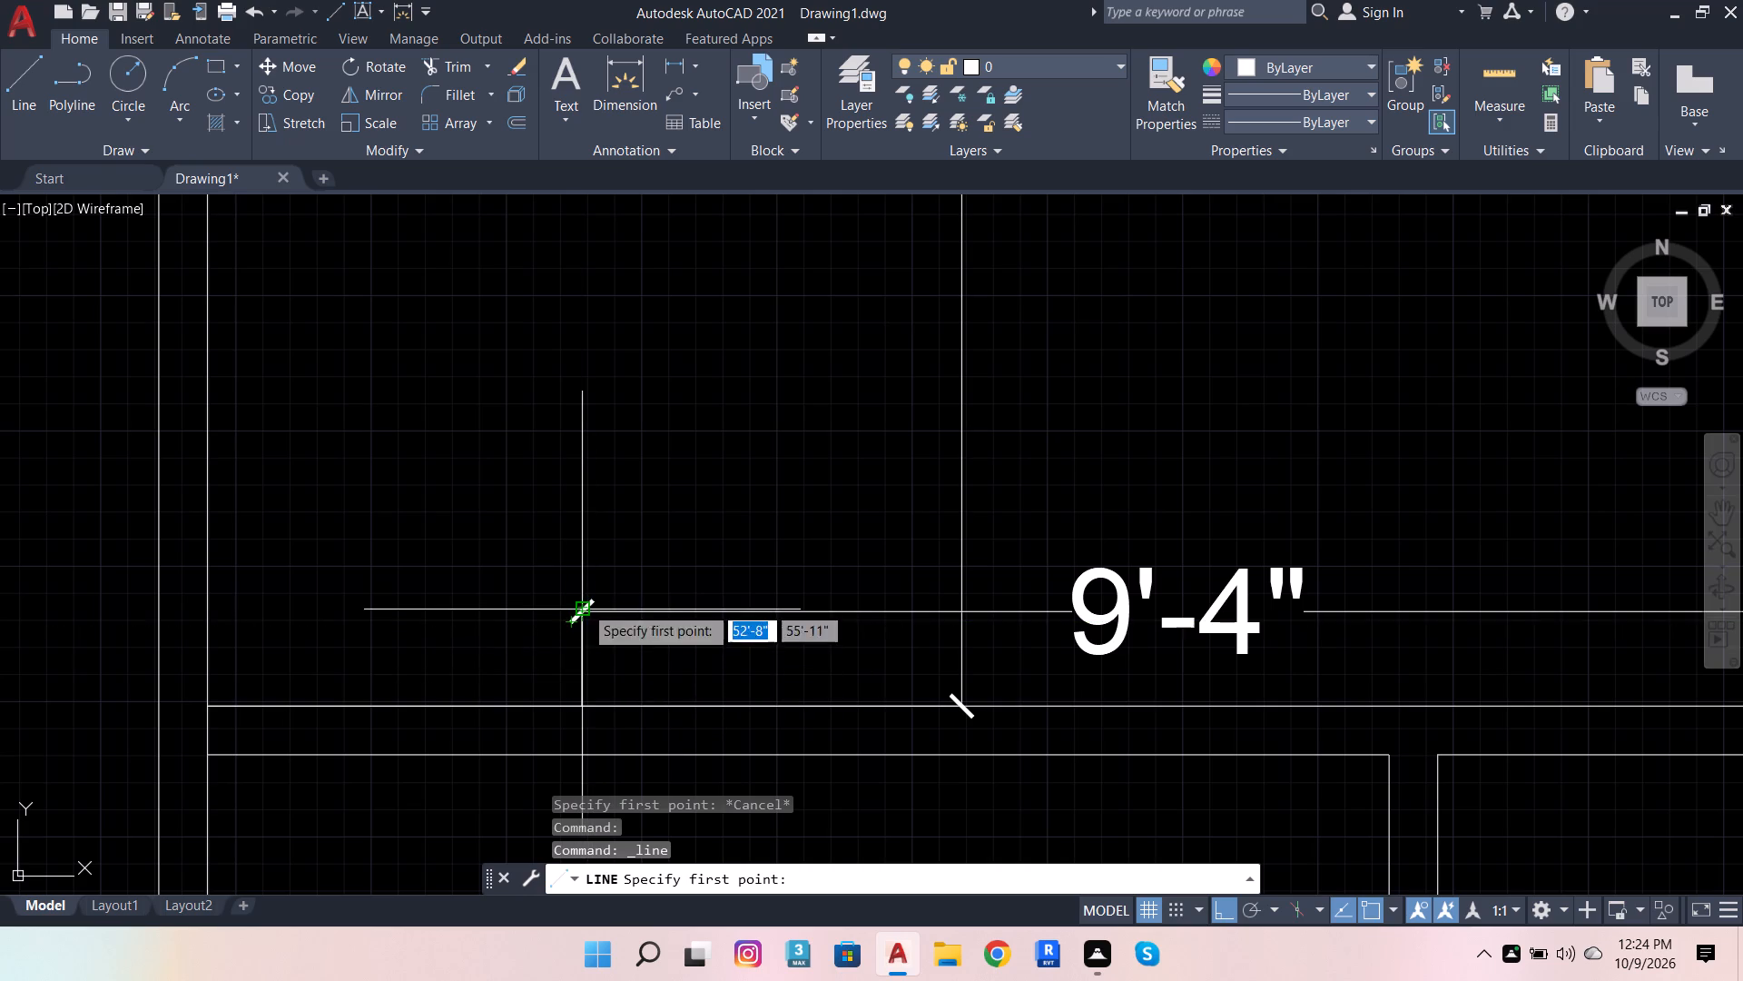
click(584, 605)
click(586, 786)
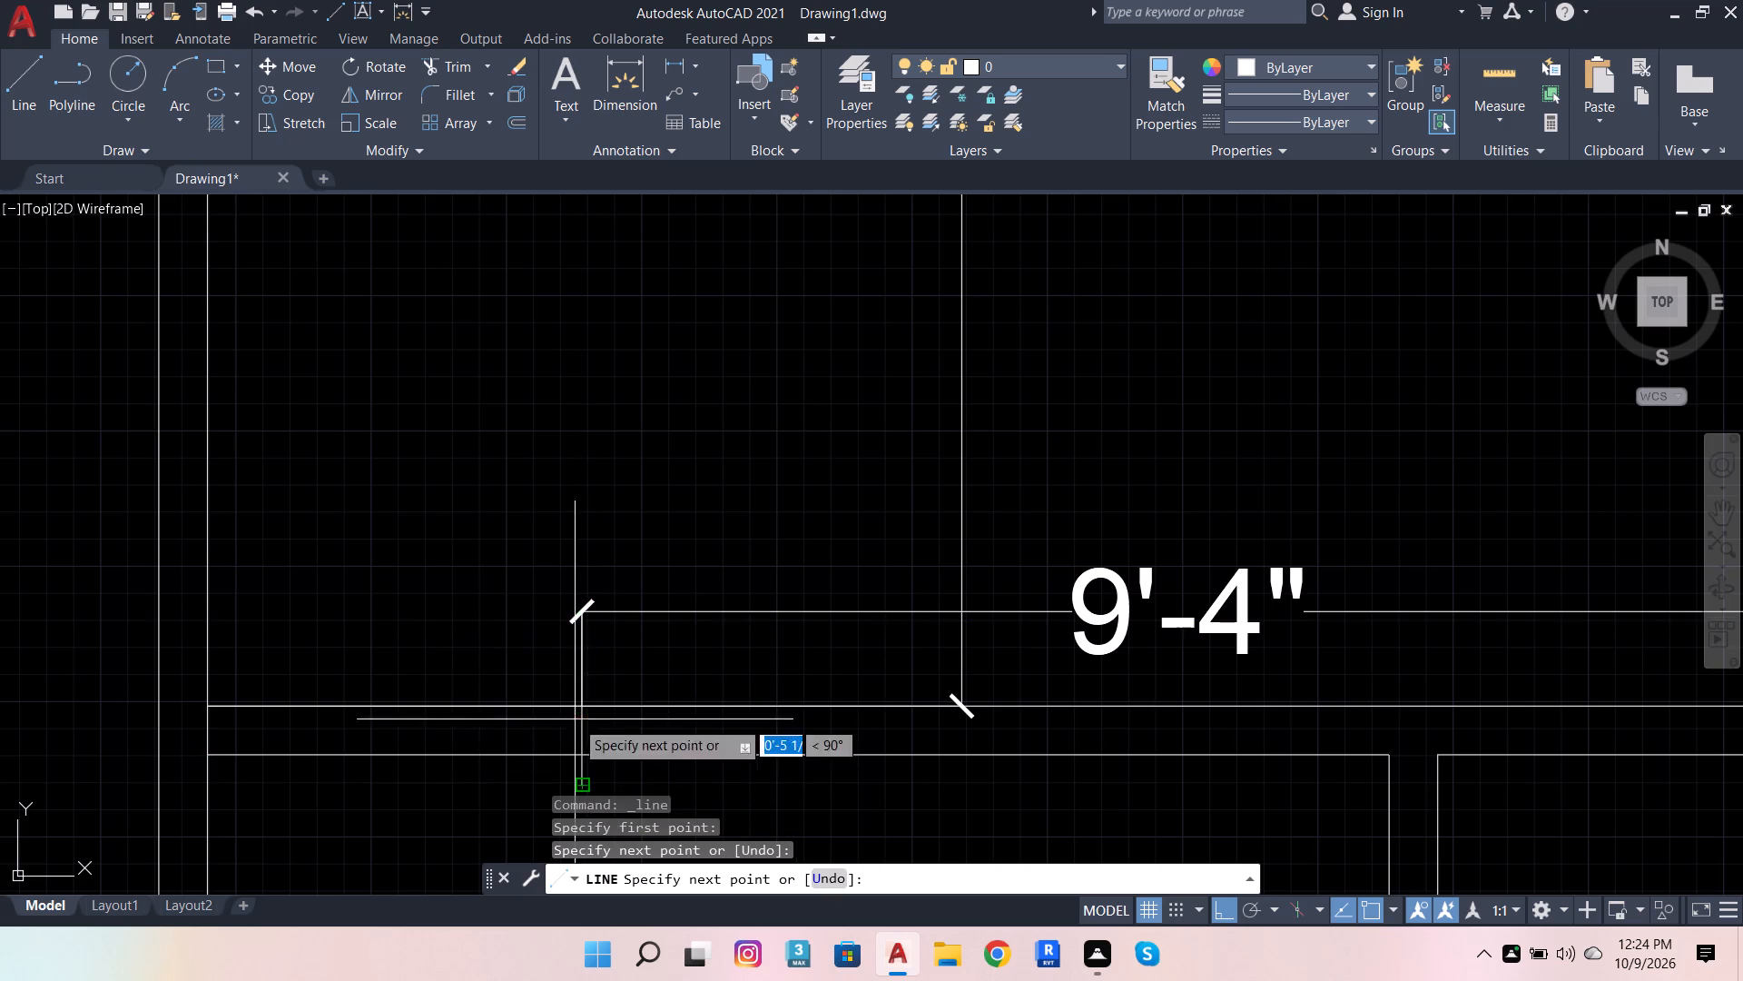
key(Escape)
Offset the short vertical line 2'6" to the left, toward the left wall.
scroll(595, 758, down, 1)
scroll(591, 780, up, 1)
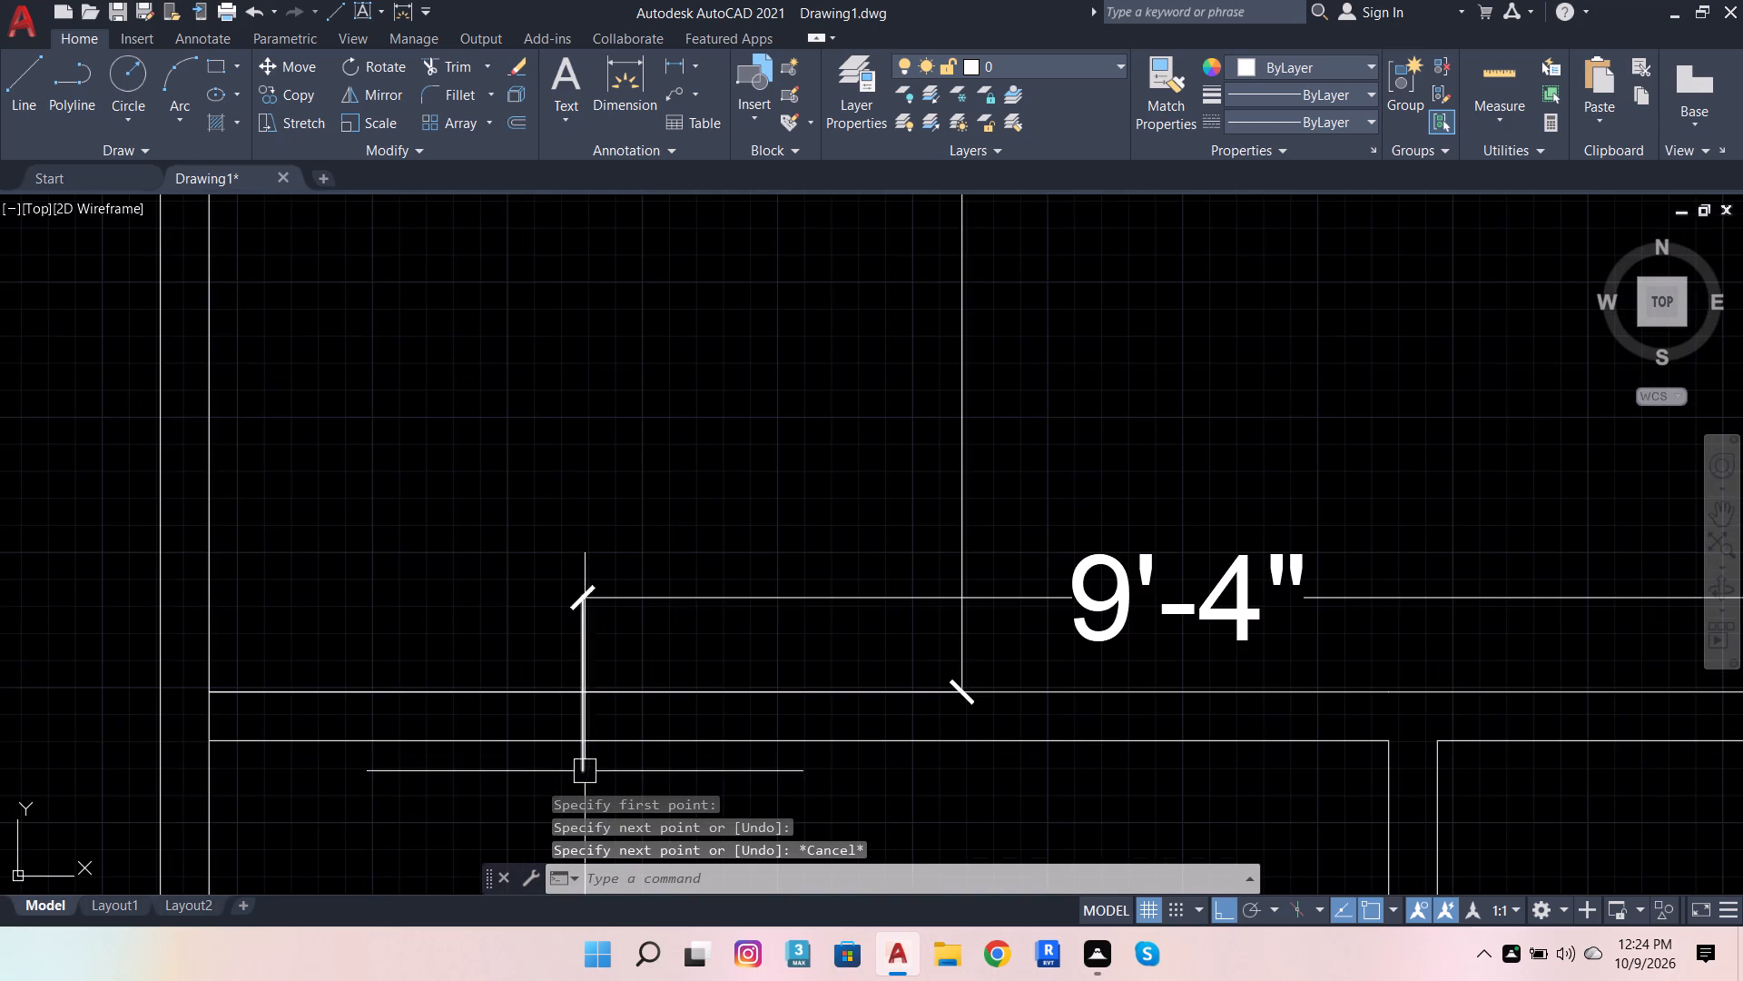
click(585, 771)
click(524, 121)
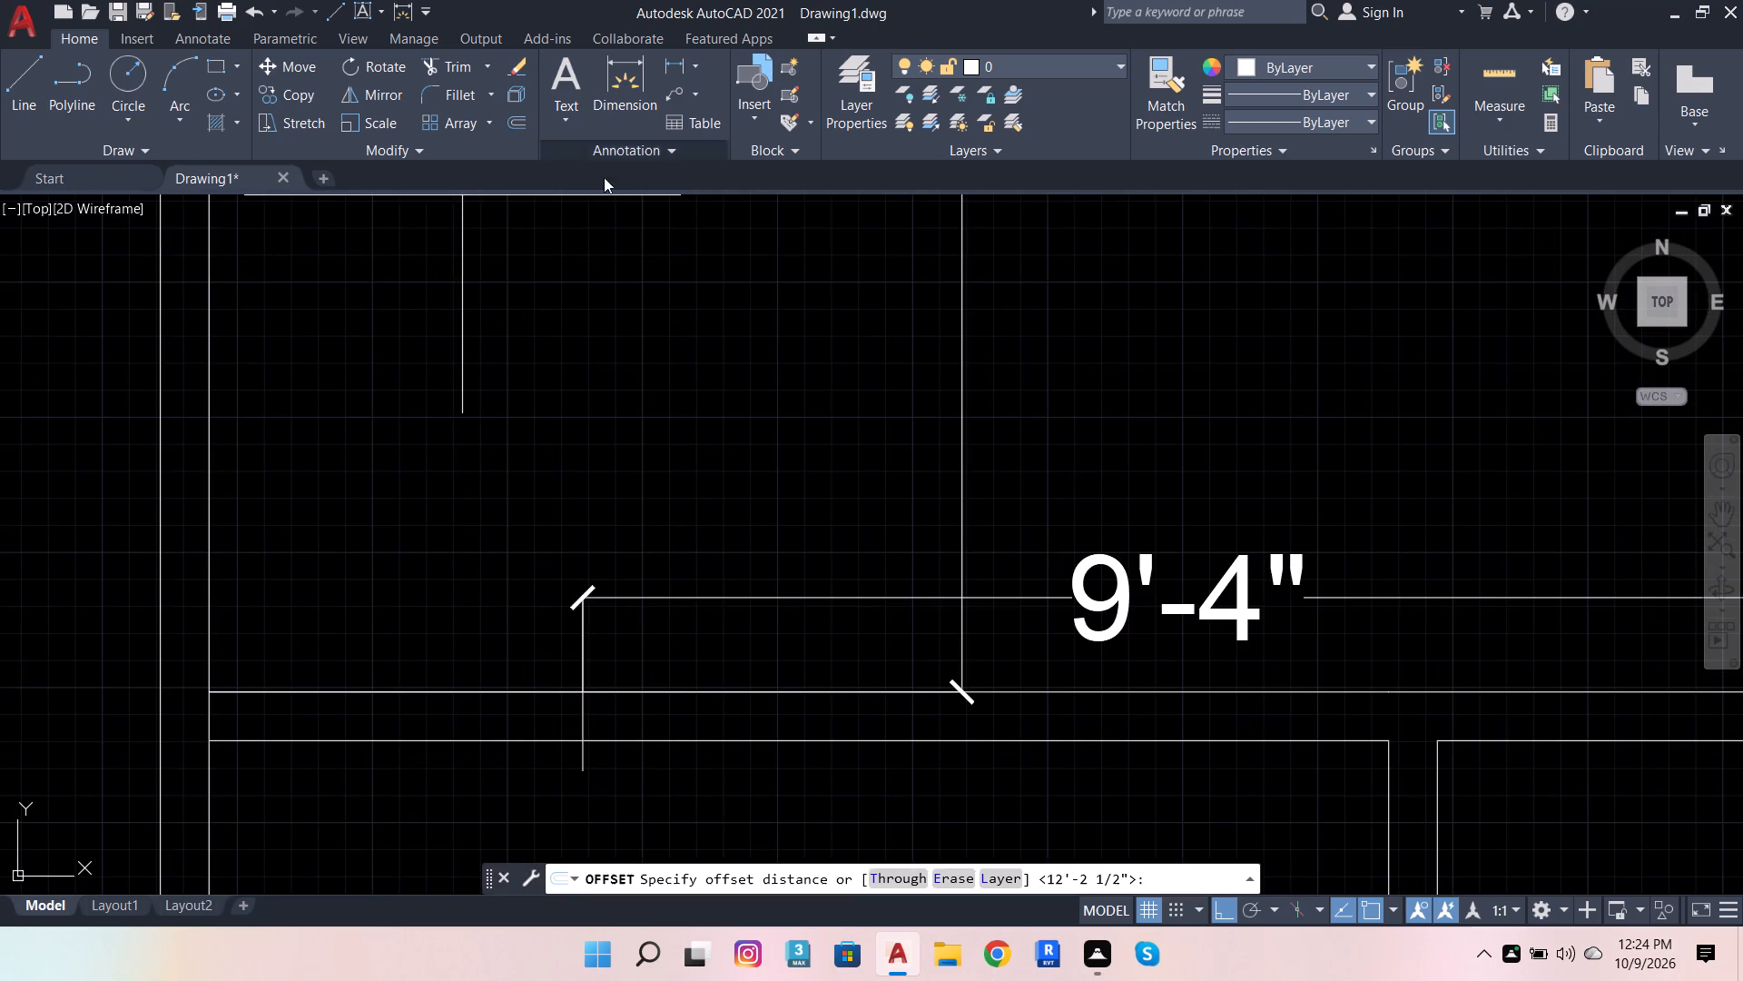
scroll(696, 419, down, 2)
scroll(650, 530, up, 3)
click(651, 592)
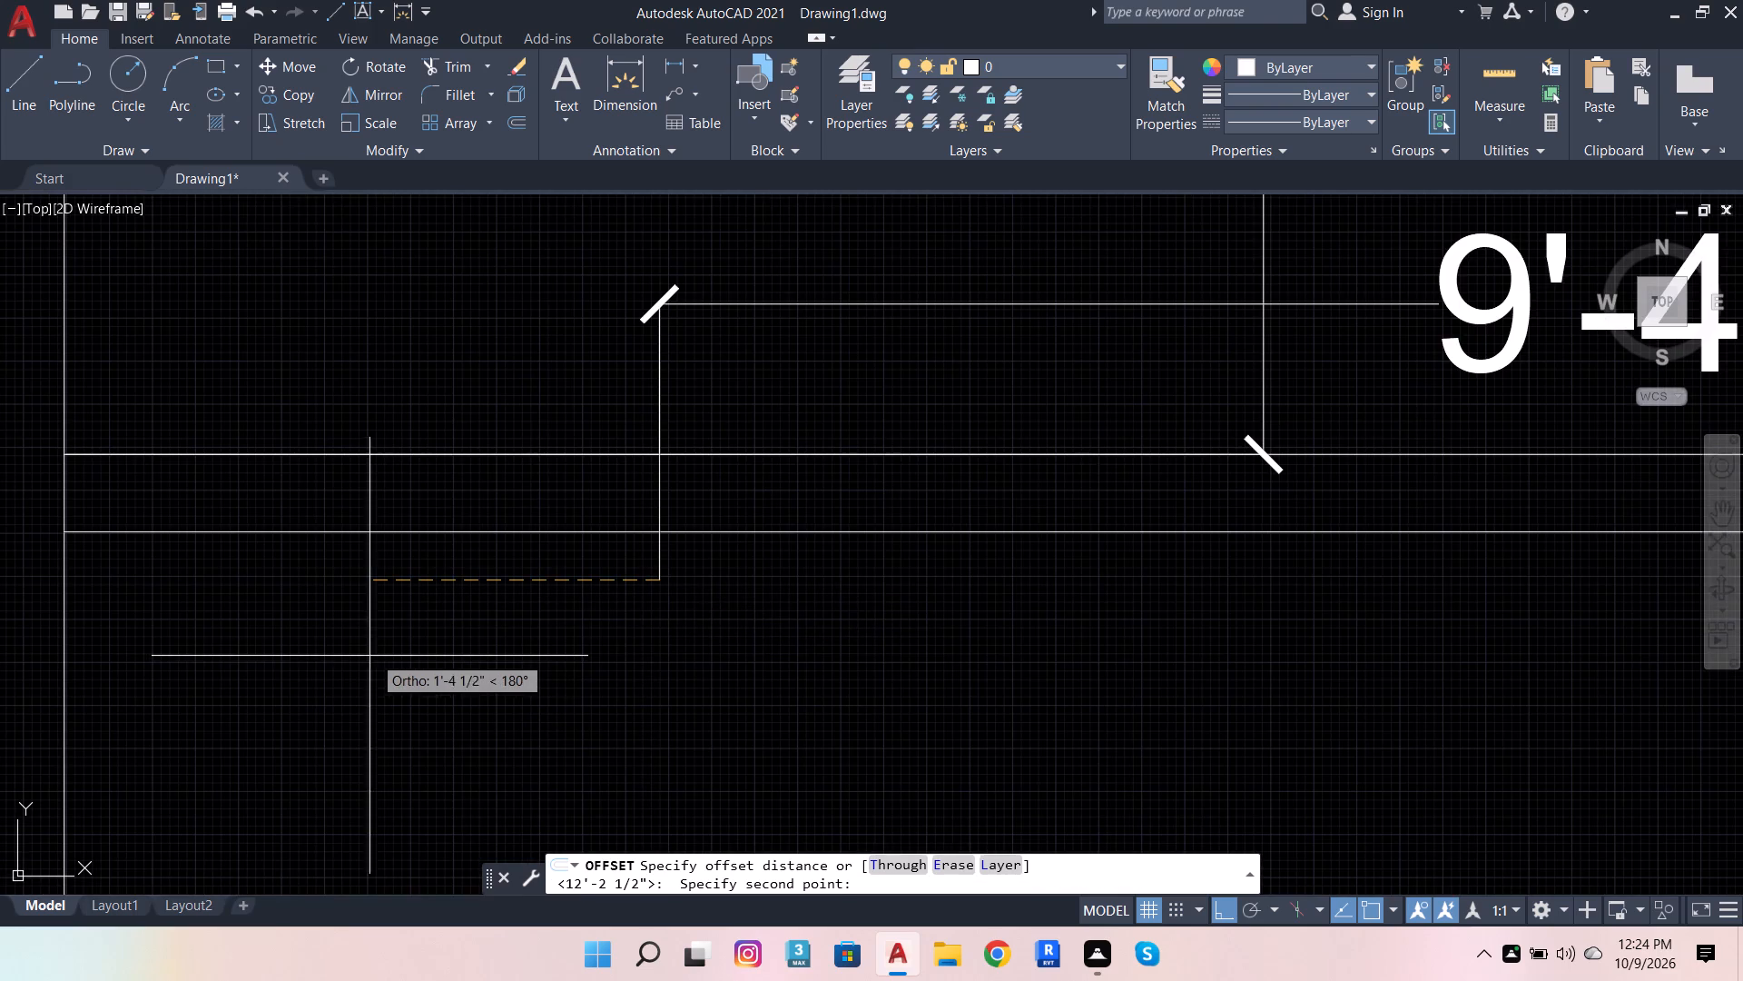
text(2;')
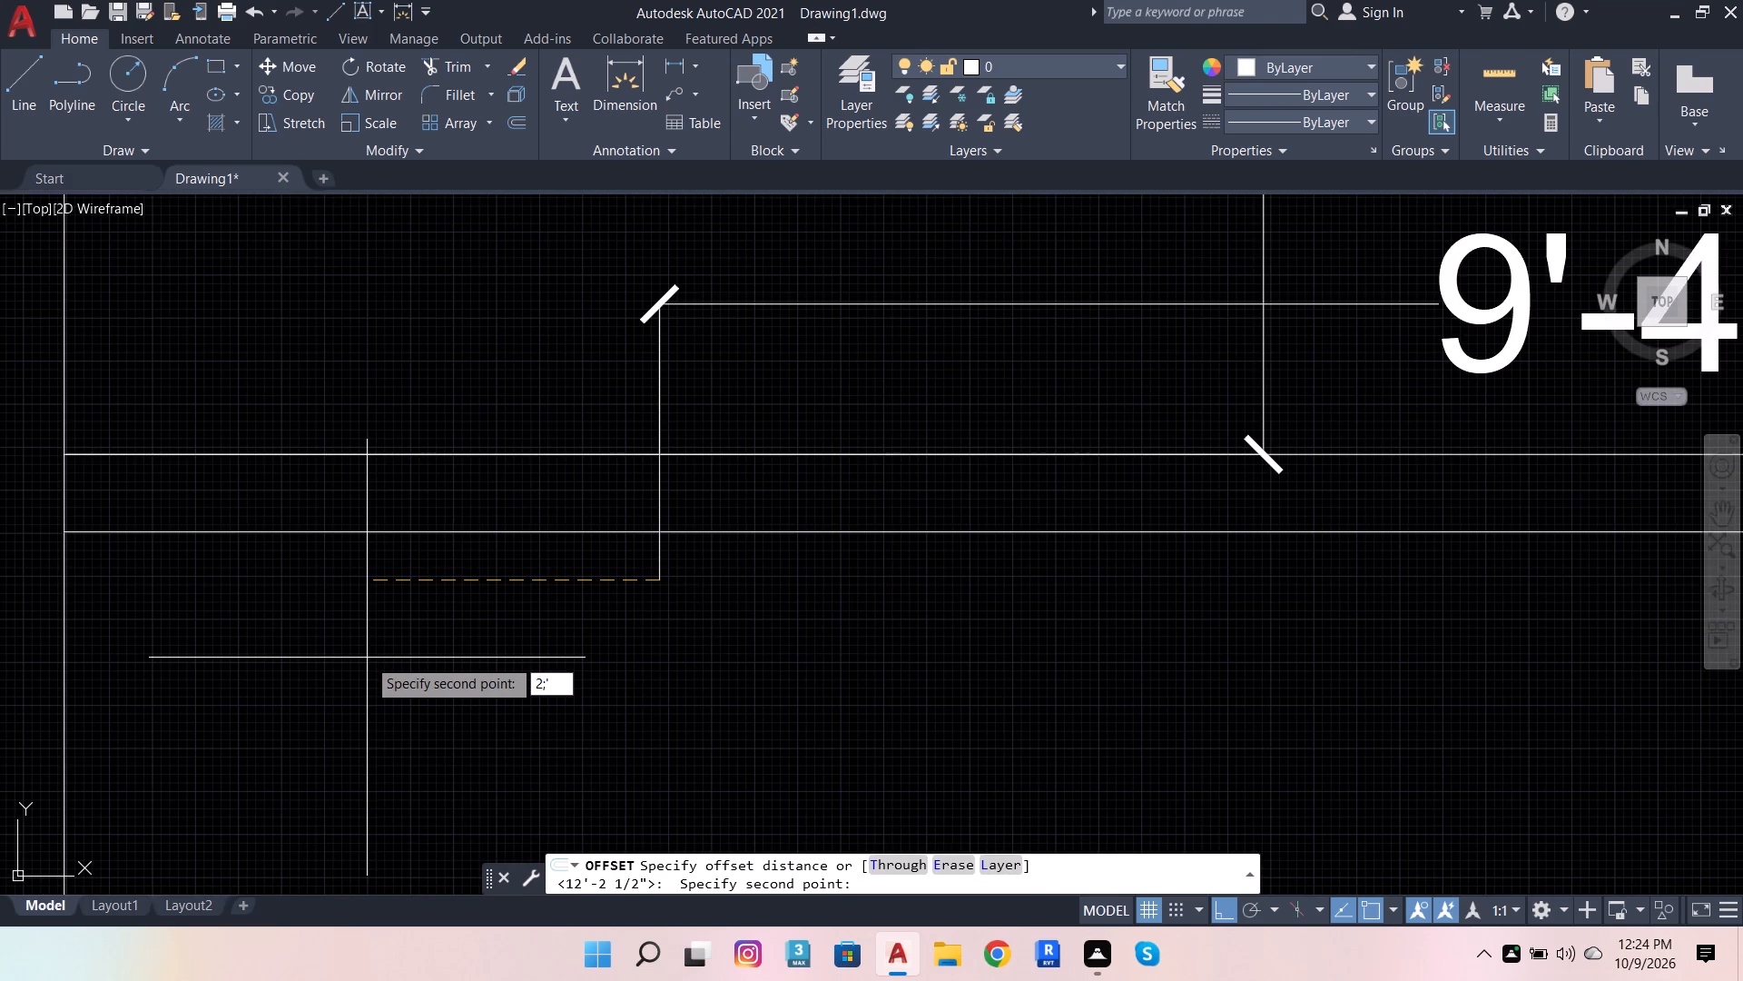
key(BackSpace)
key(BackSpace)
key(apostrophe)
key(6)
key(Return)
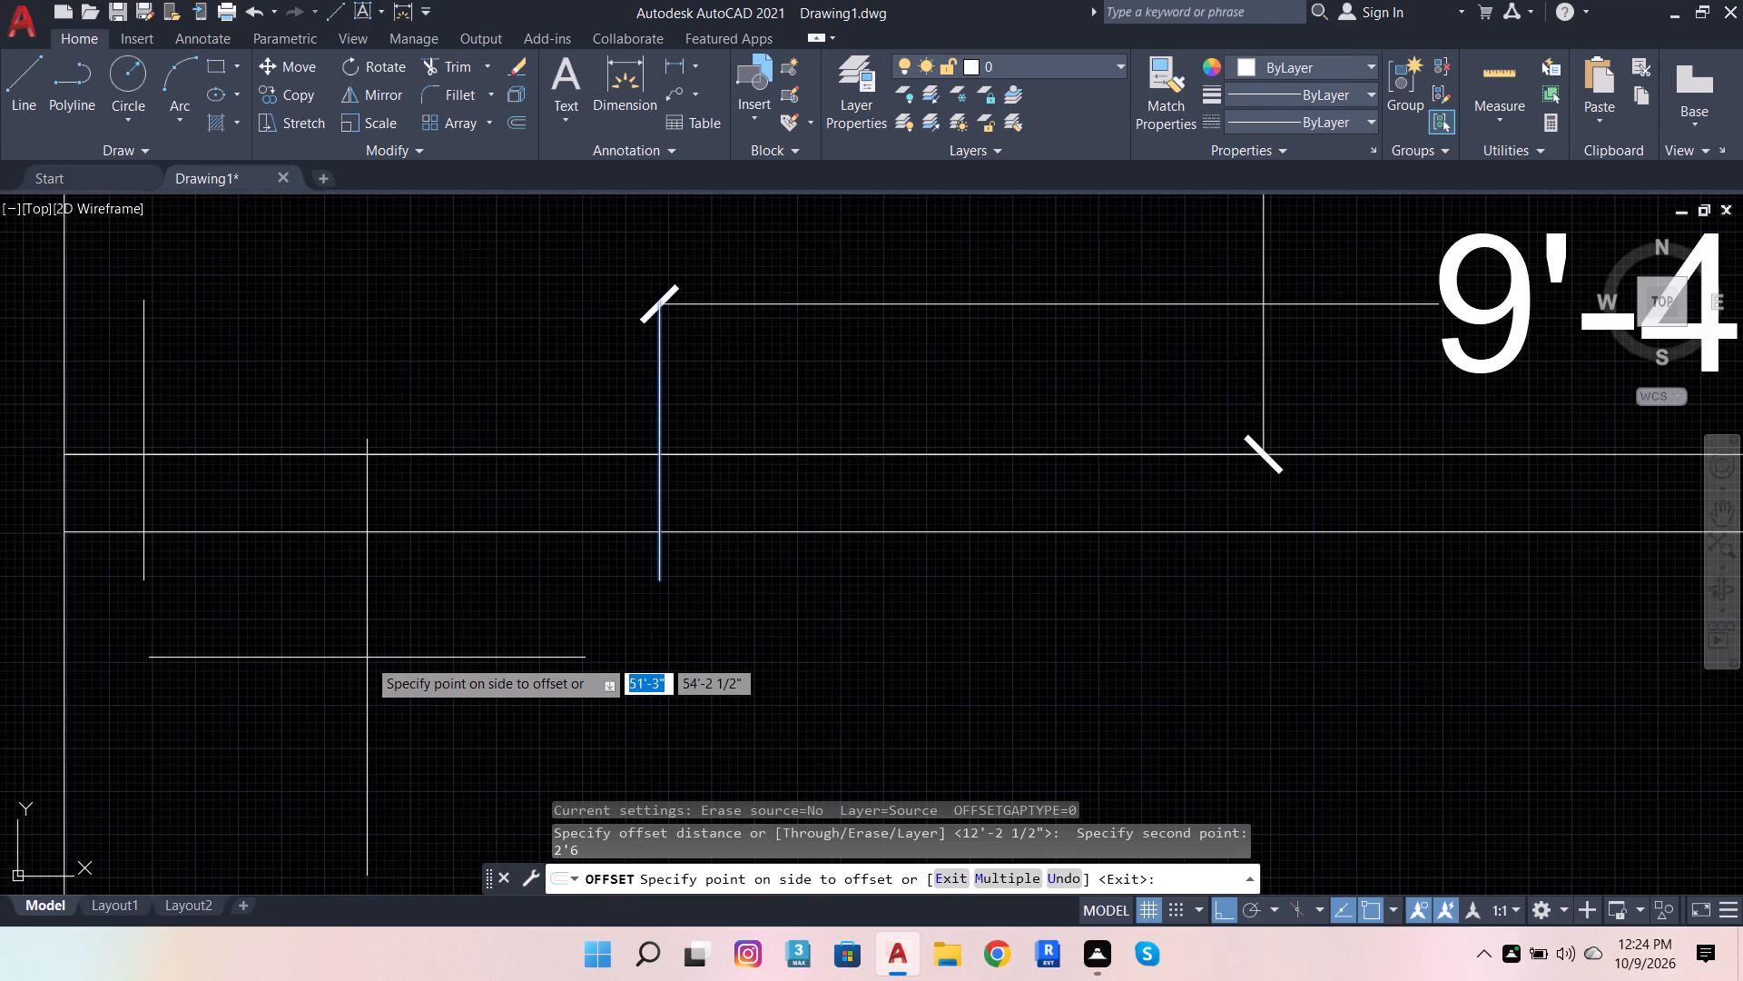
click(367, 658)
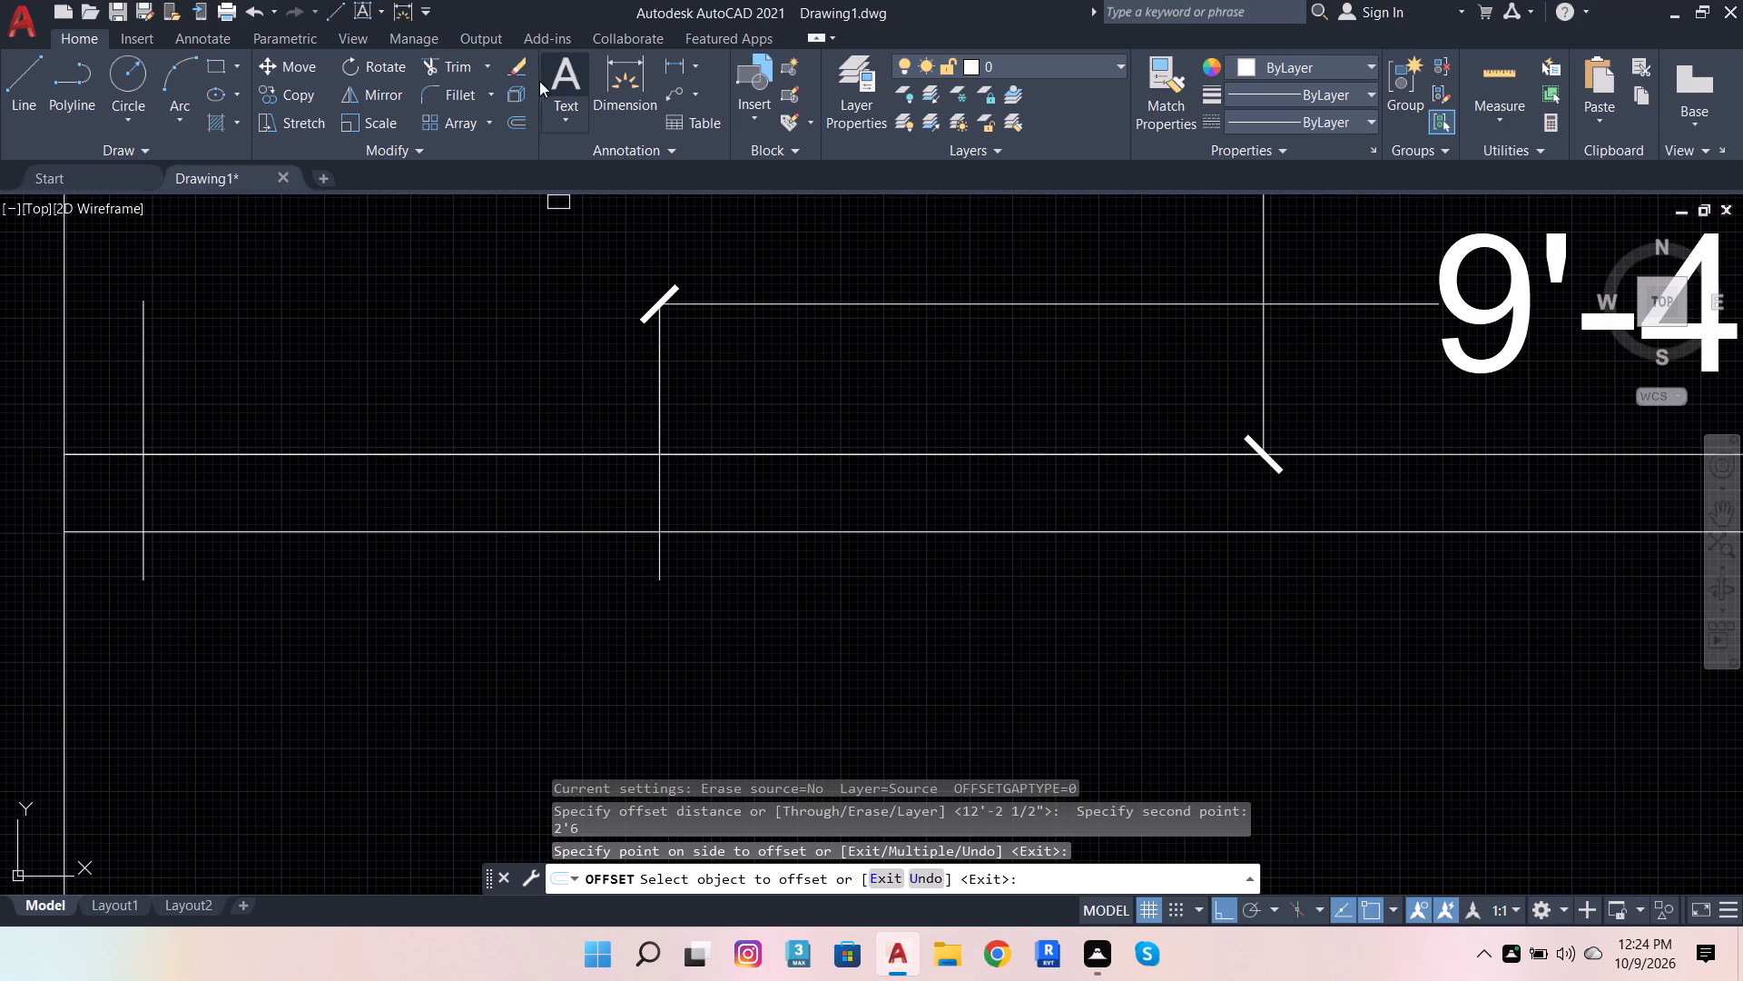
Trim the original vertical line's ends beyond the partition and cut out both partition lines between the two verticals.
click(452, 63)
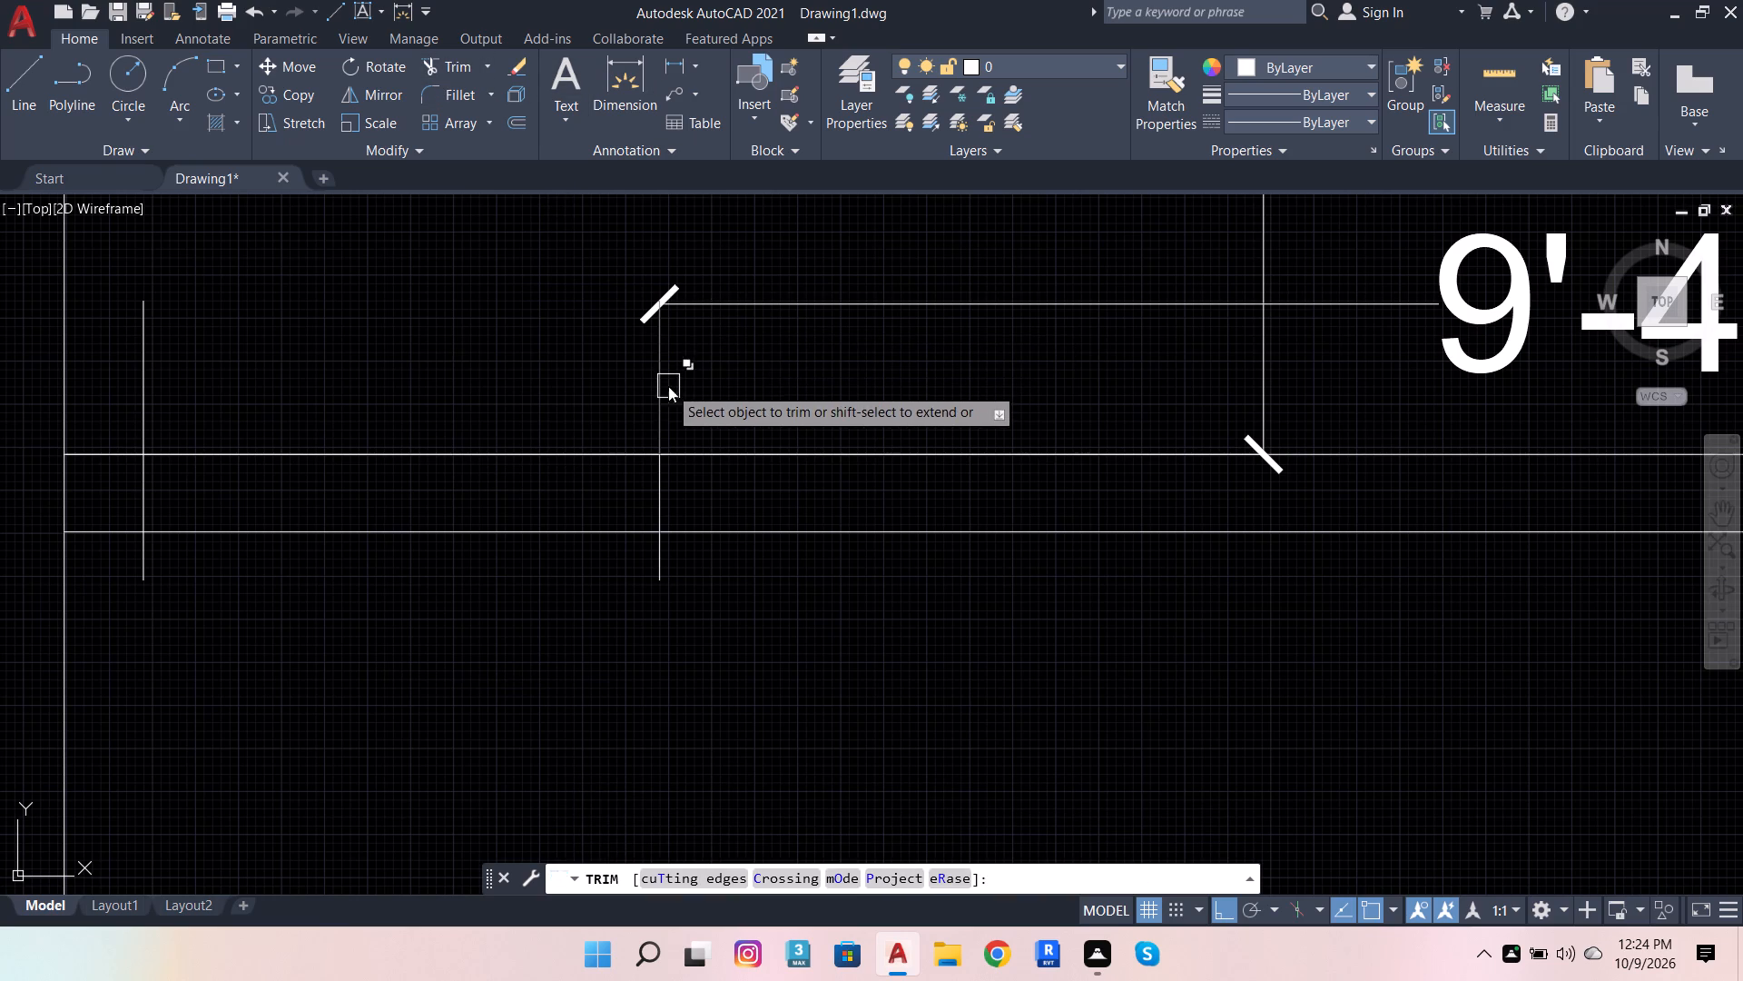
click(668, 386)
click(759, 461)
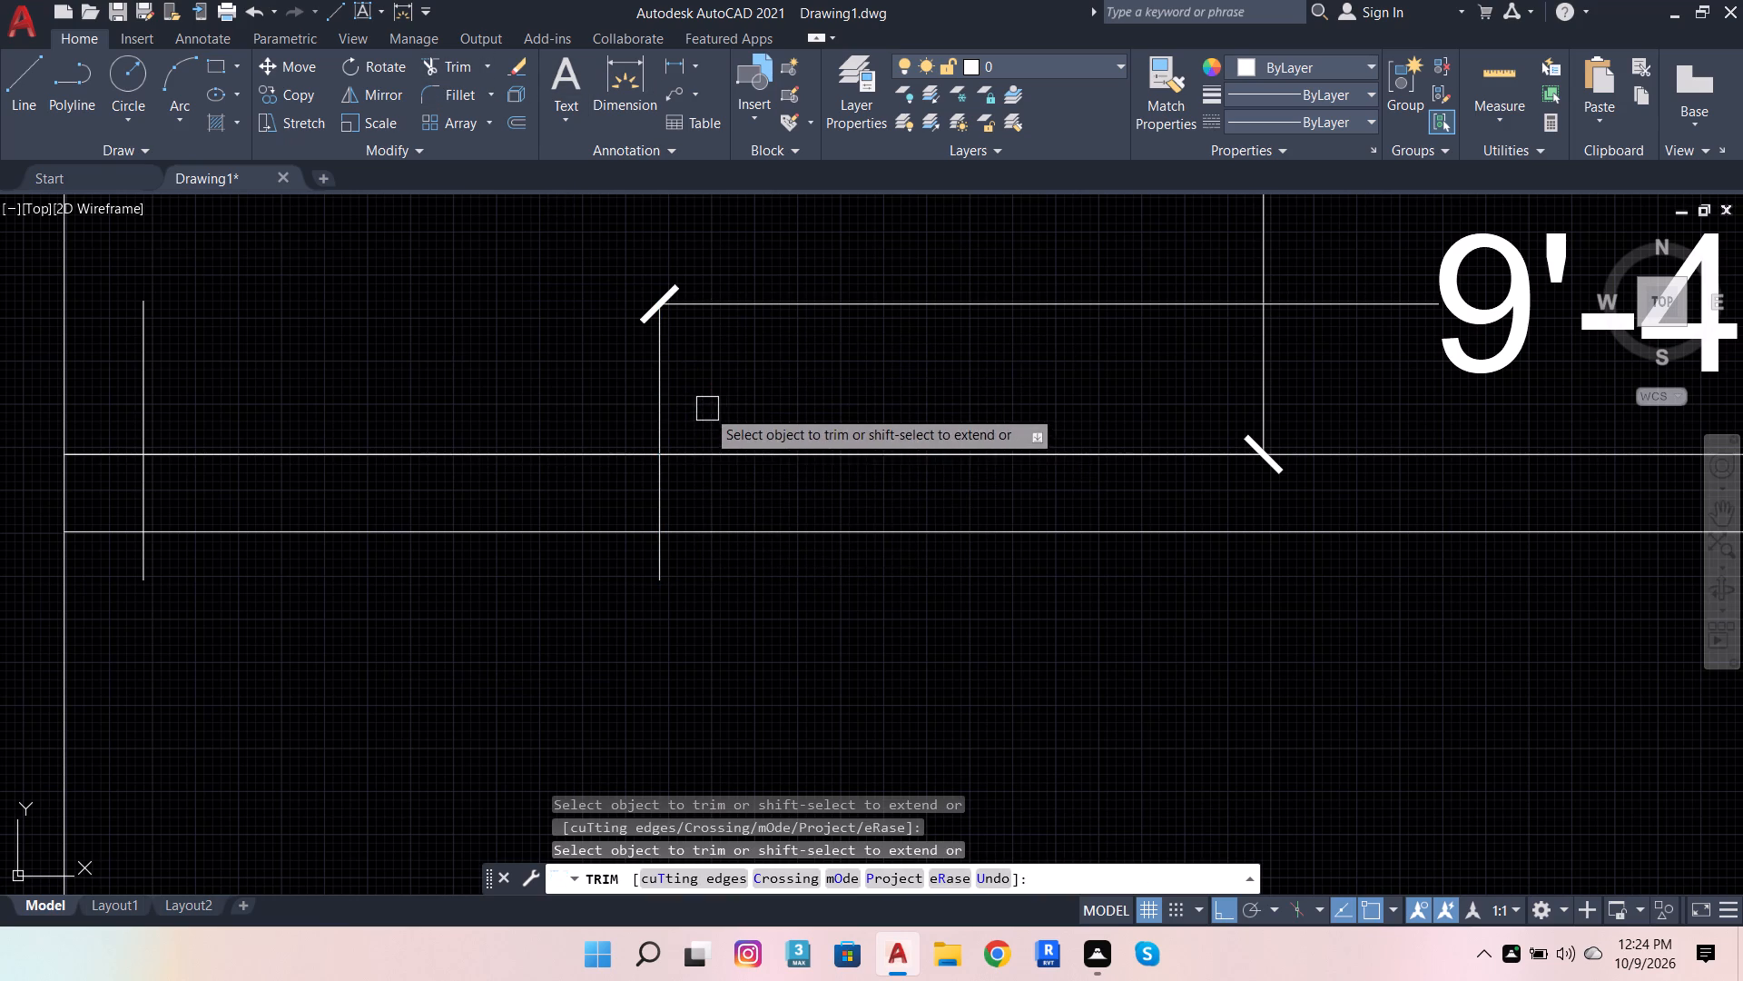
click(666, 580)
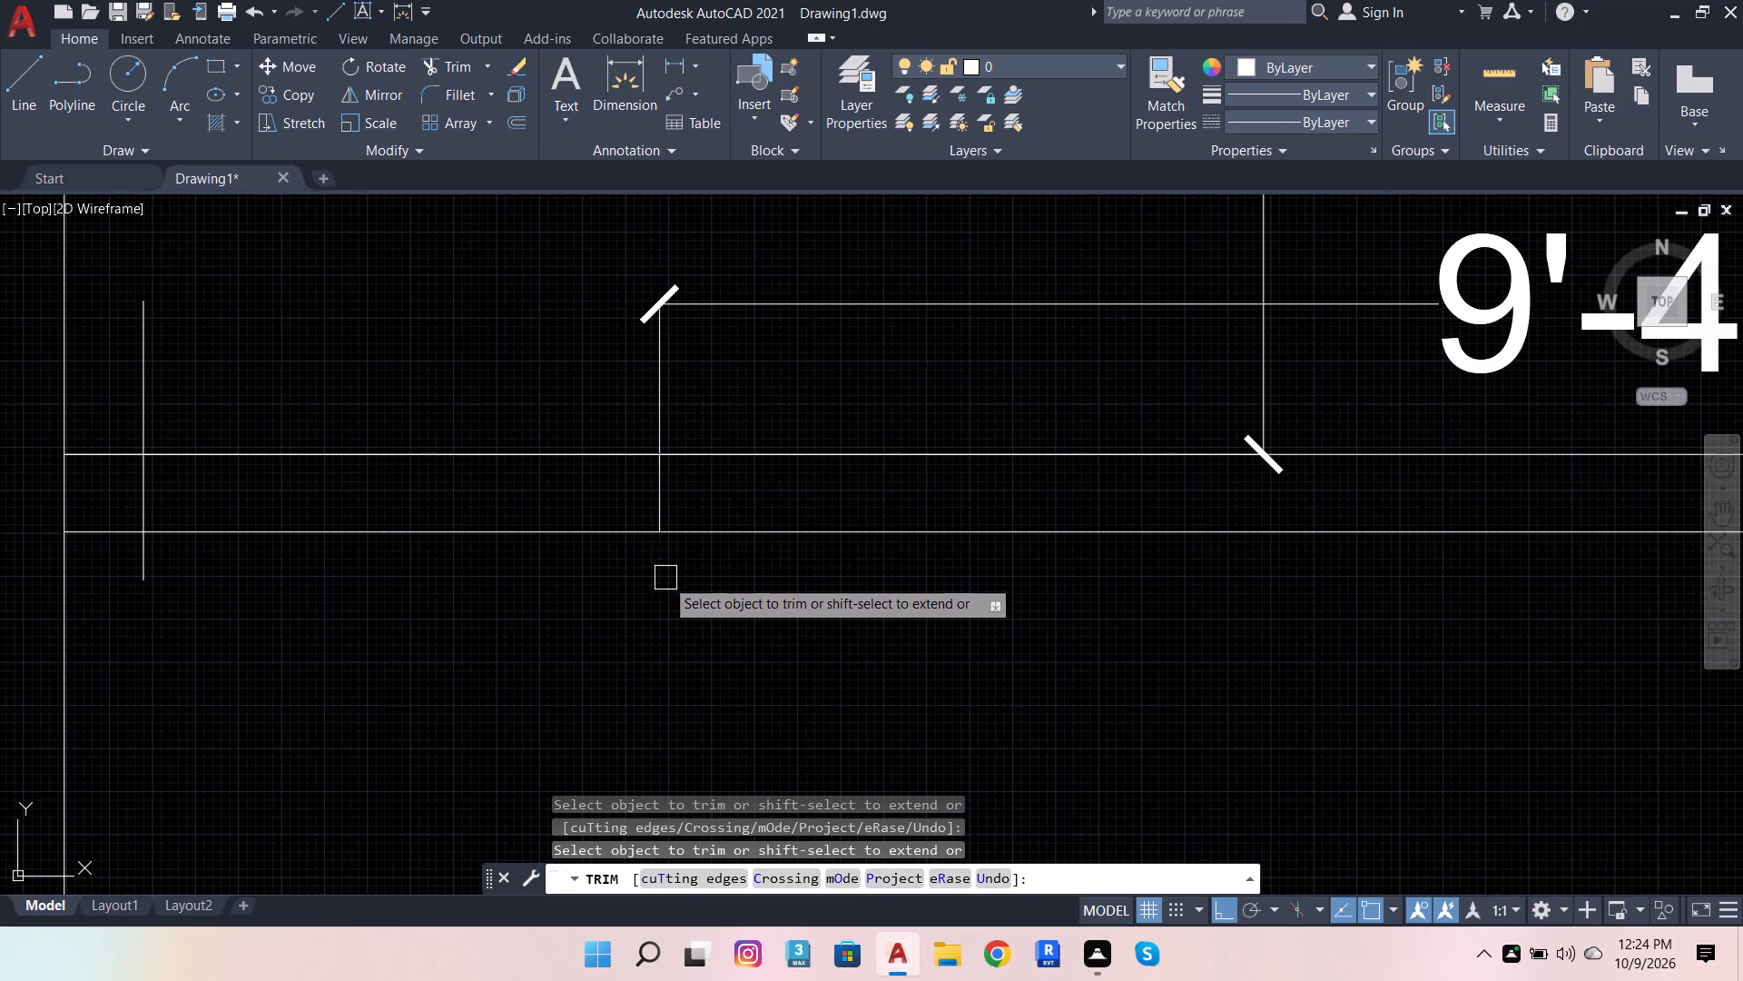
drag(576, 401, 584, 580)
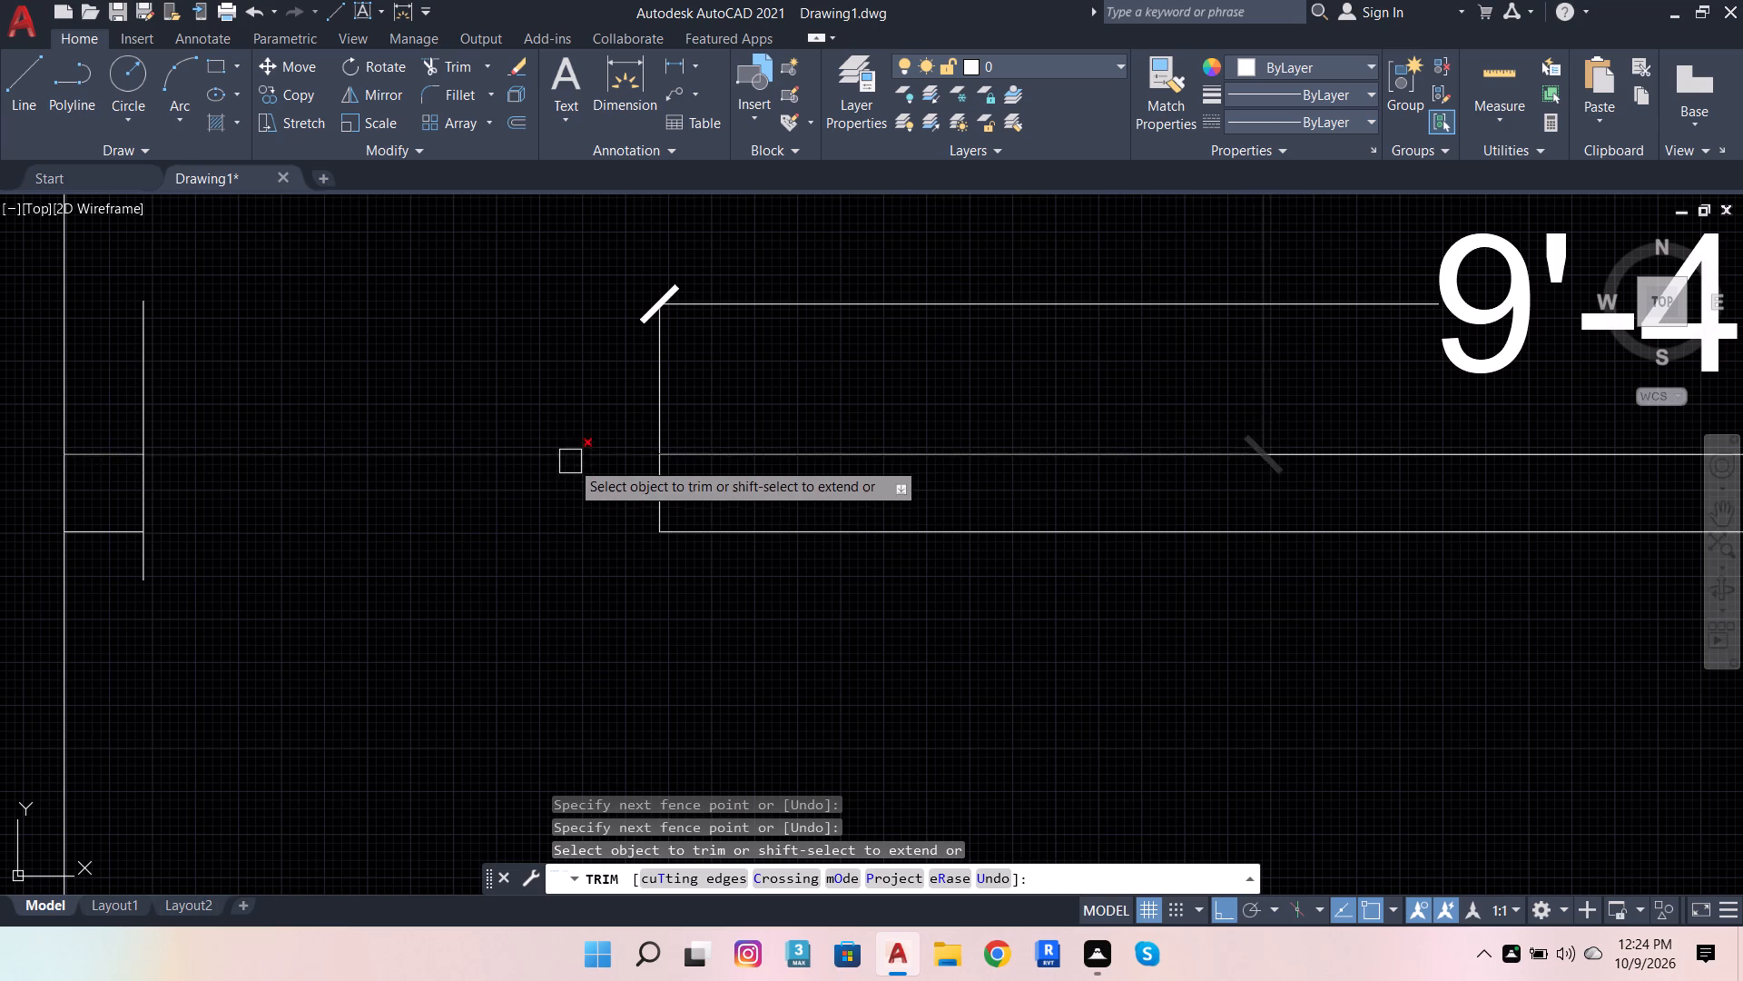
click(569, 457)
Trim the left vertical line's ends above and below the short partition stub at the left wall.
scroll(679, 596, down, 2)
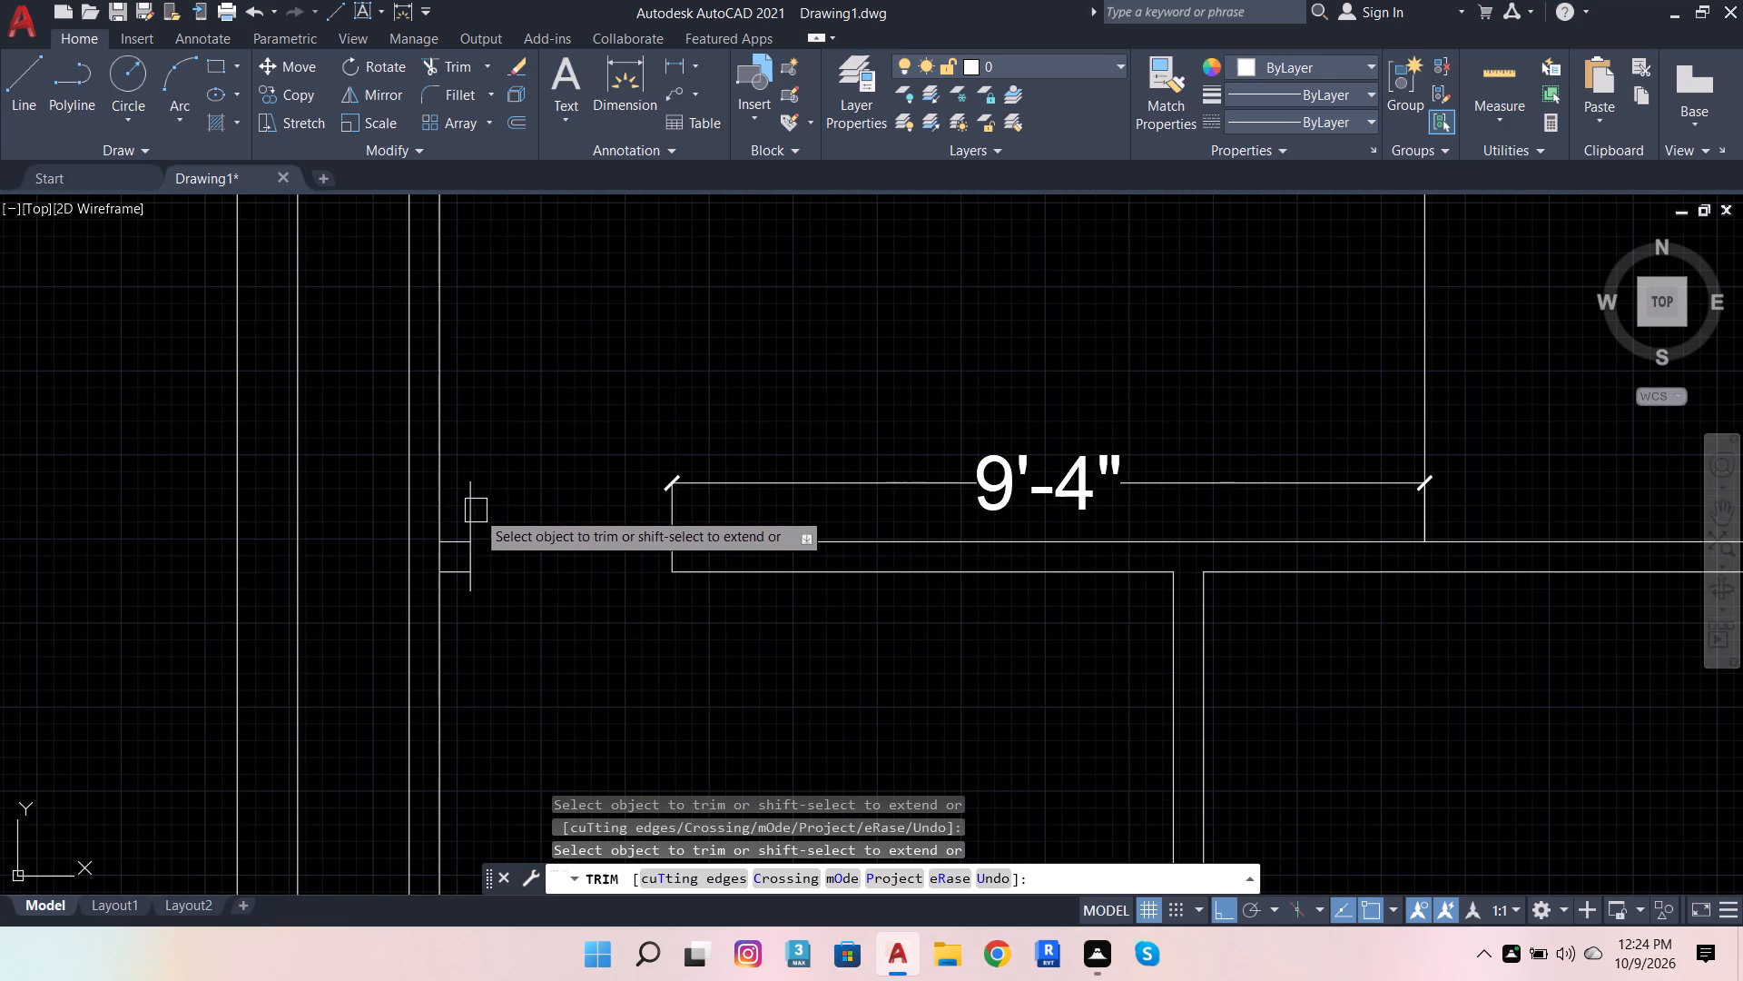
click(475, 510)
click(476, 593)
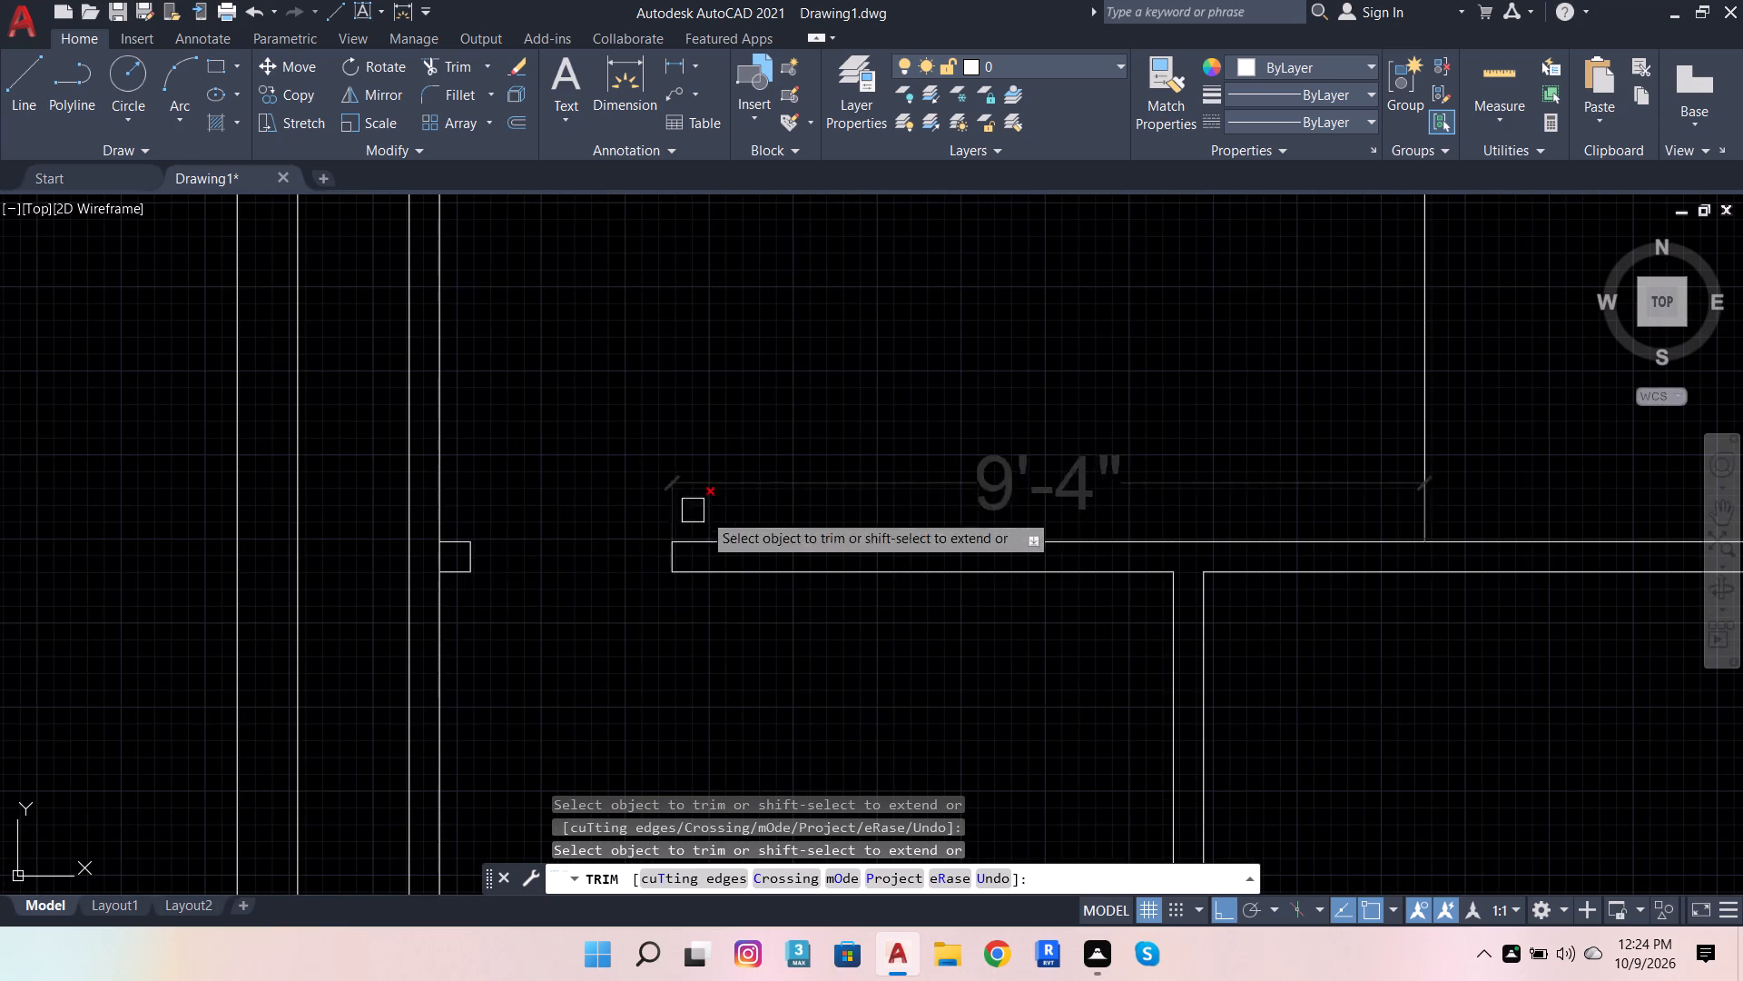
scroll(769, 550, down, 3)
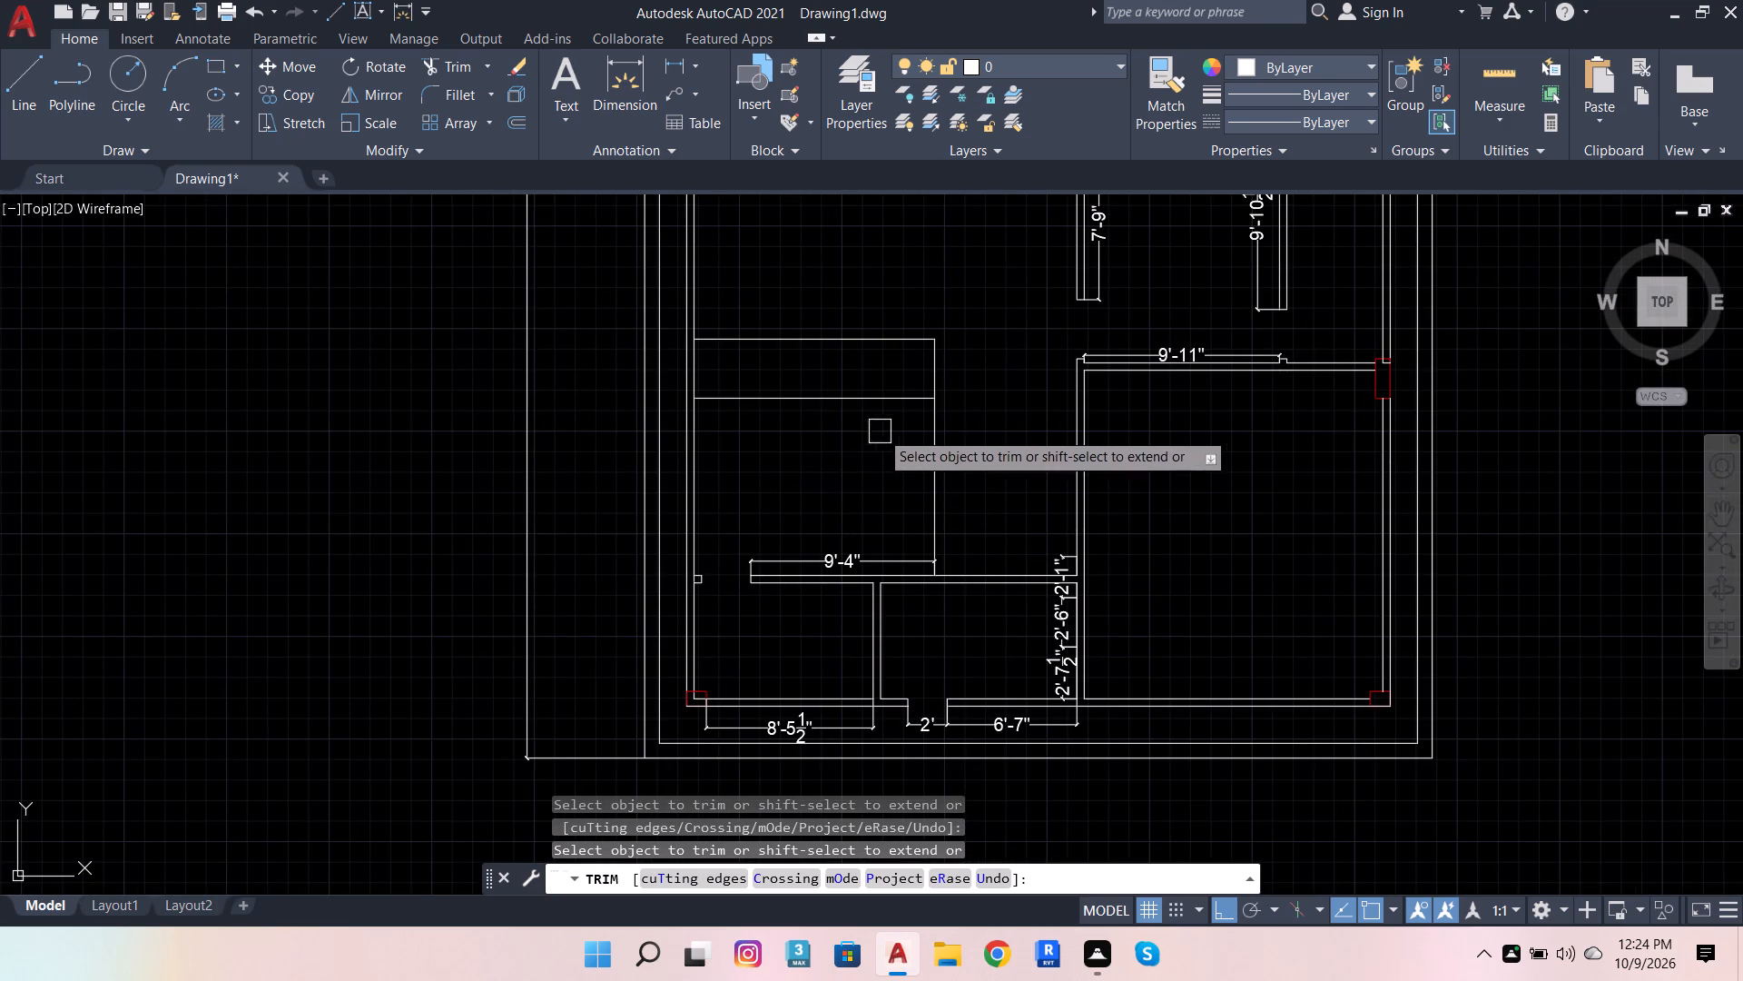
scroll(921, 356, up, 2)
key(Escape)
key(Escape)
key(Escape)
key(Escape)
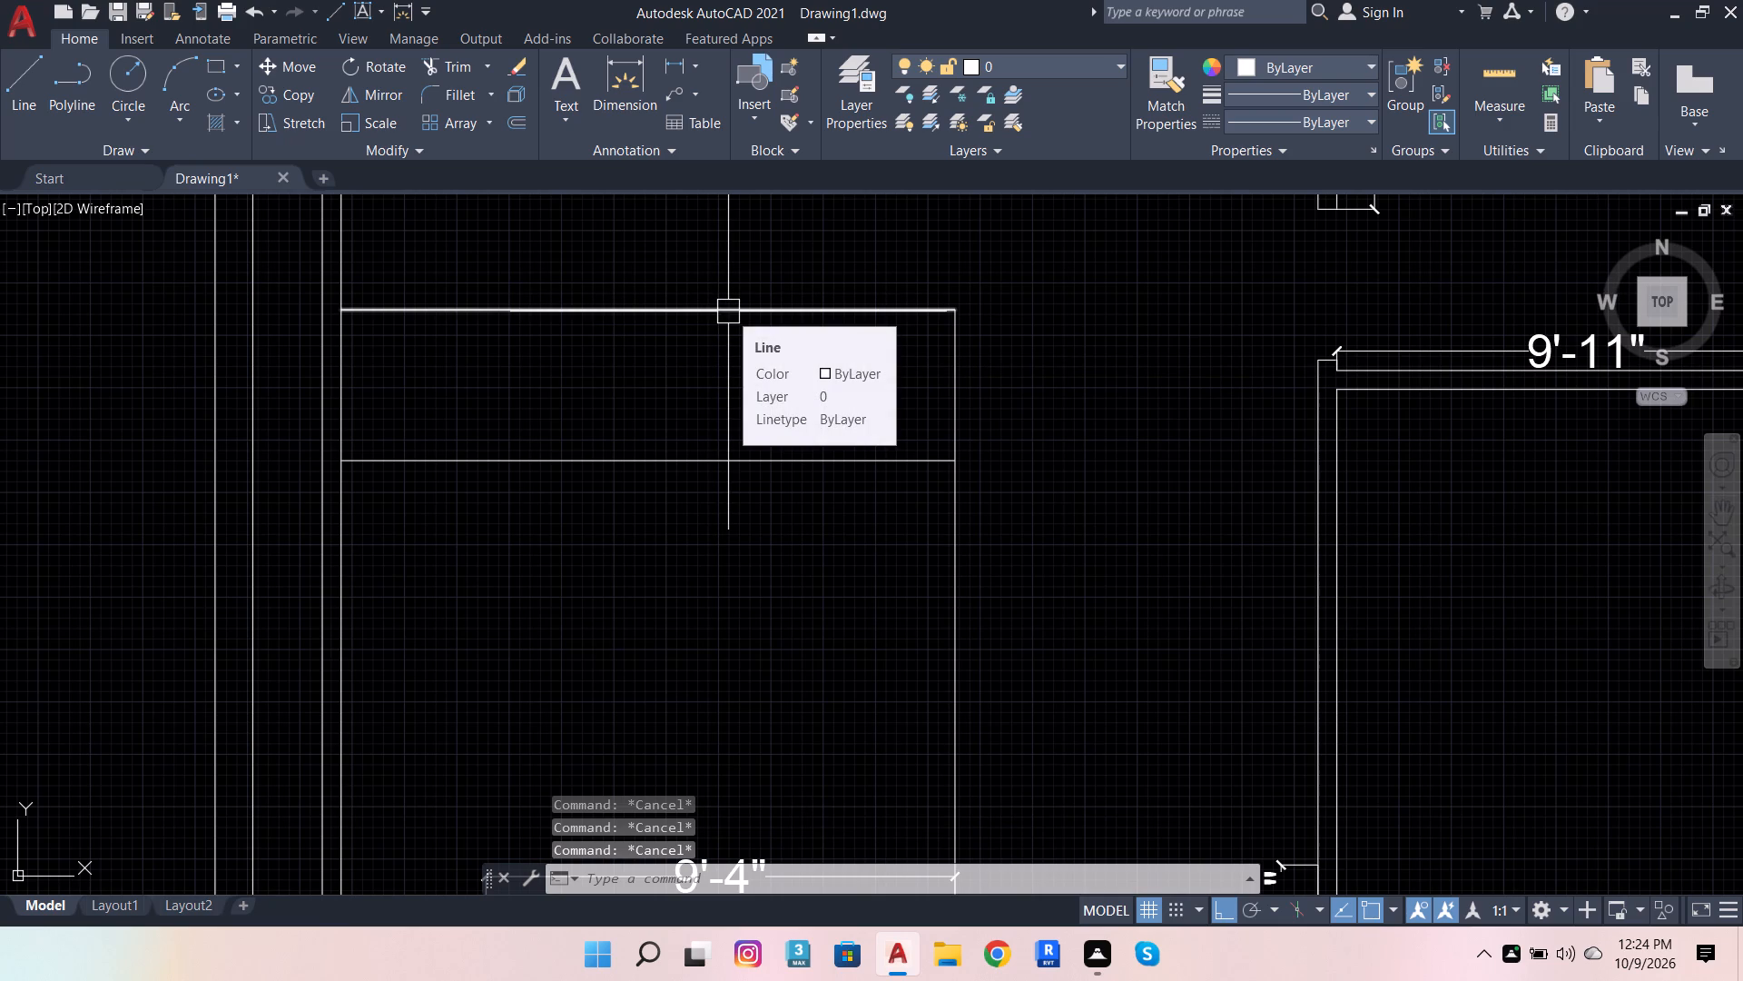
Offset the upper horizontal line of the enclosed area 4.5" upward.
click(728, 312)
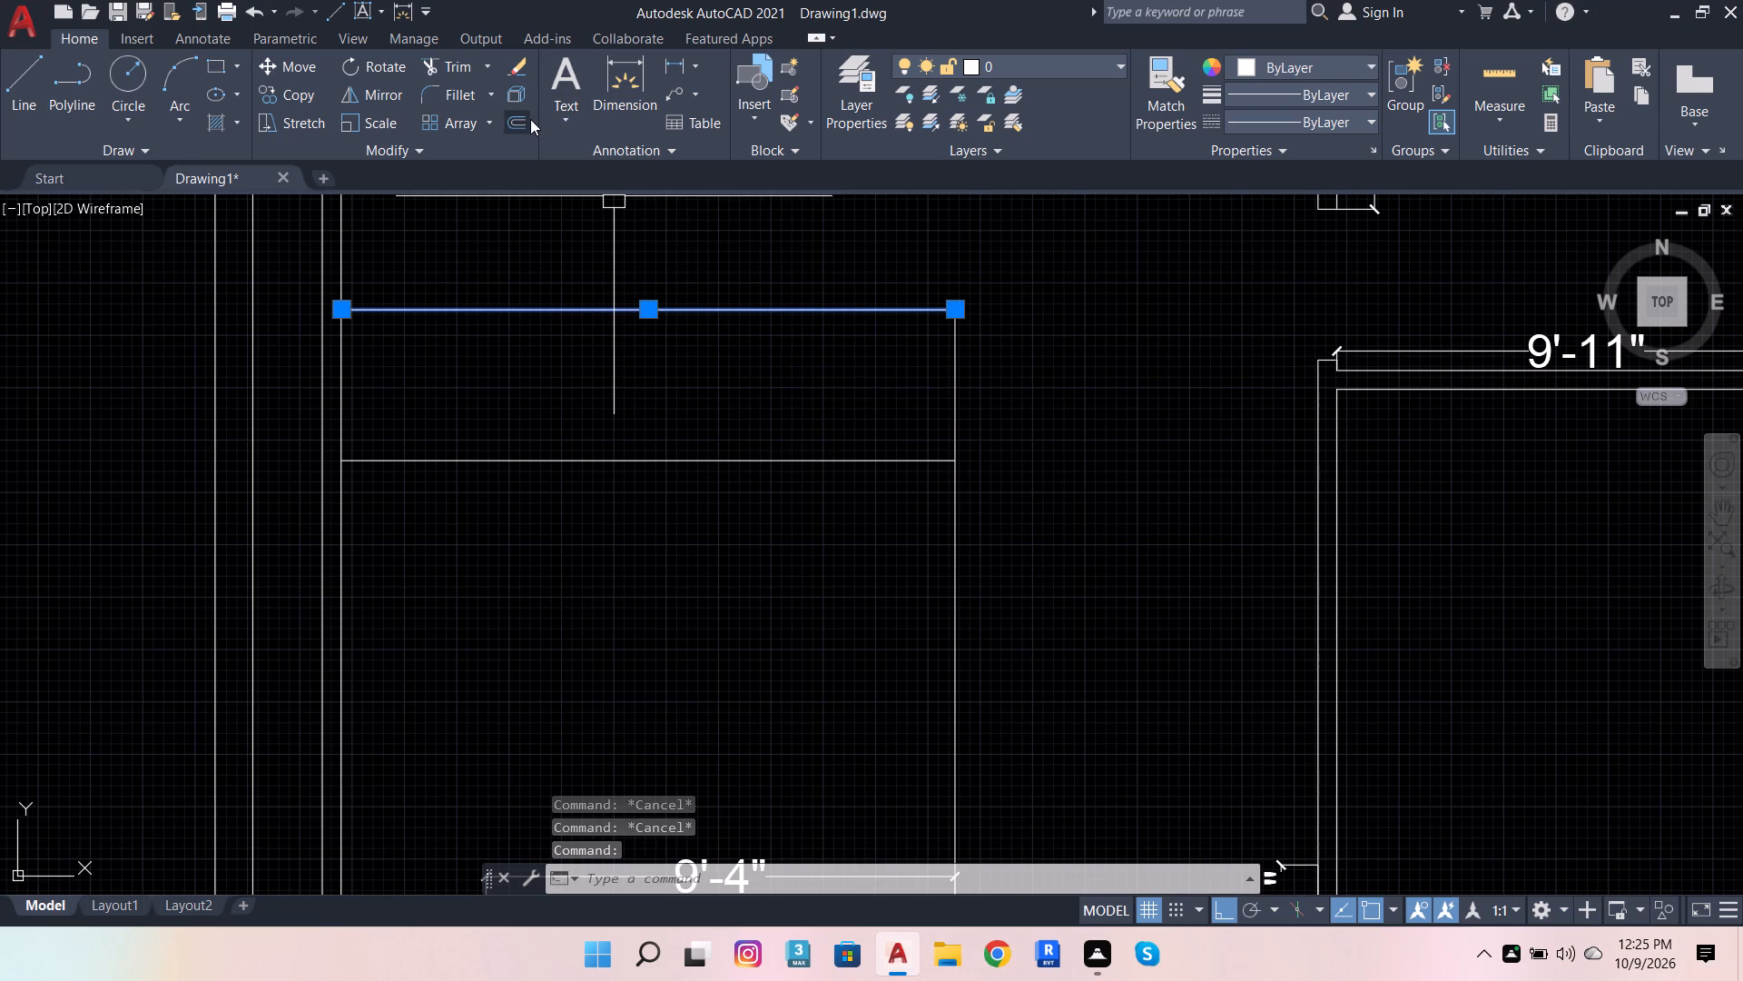
click(530, 119)
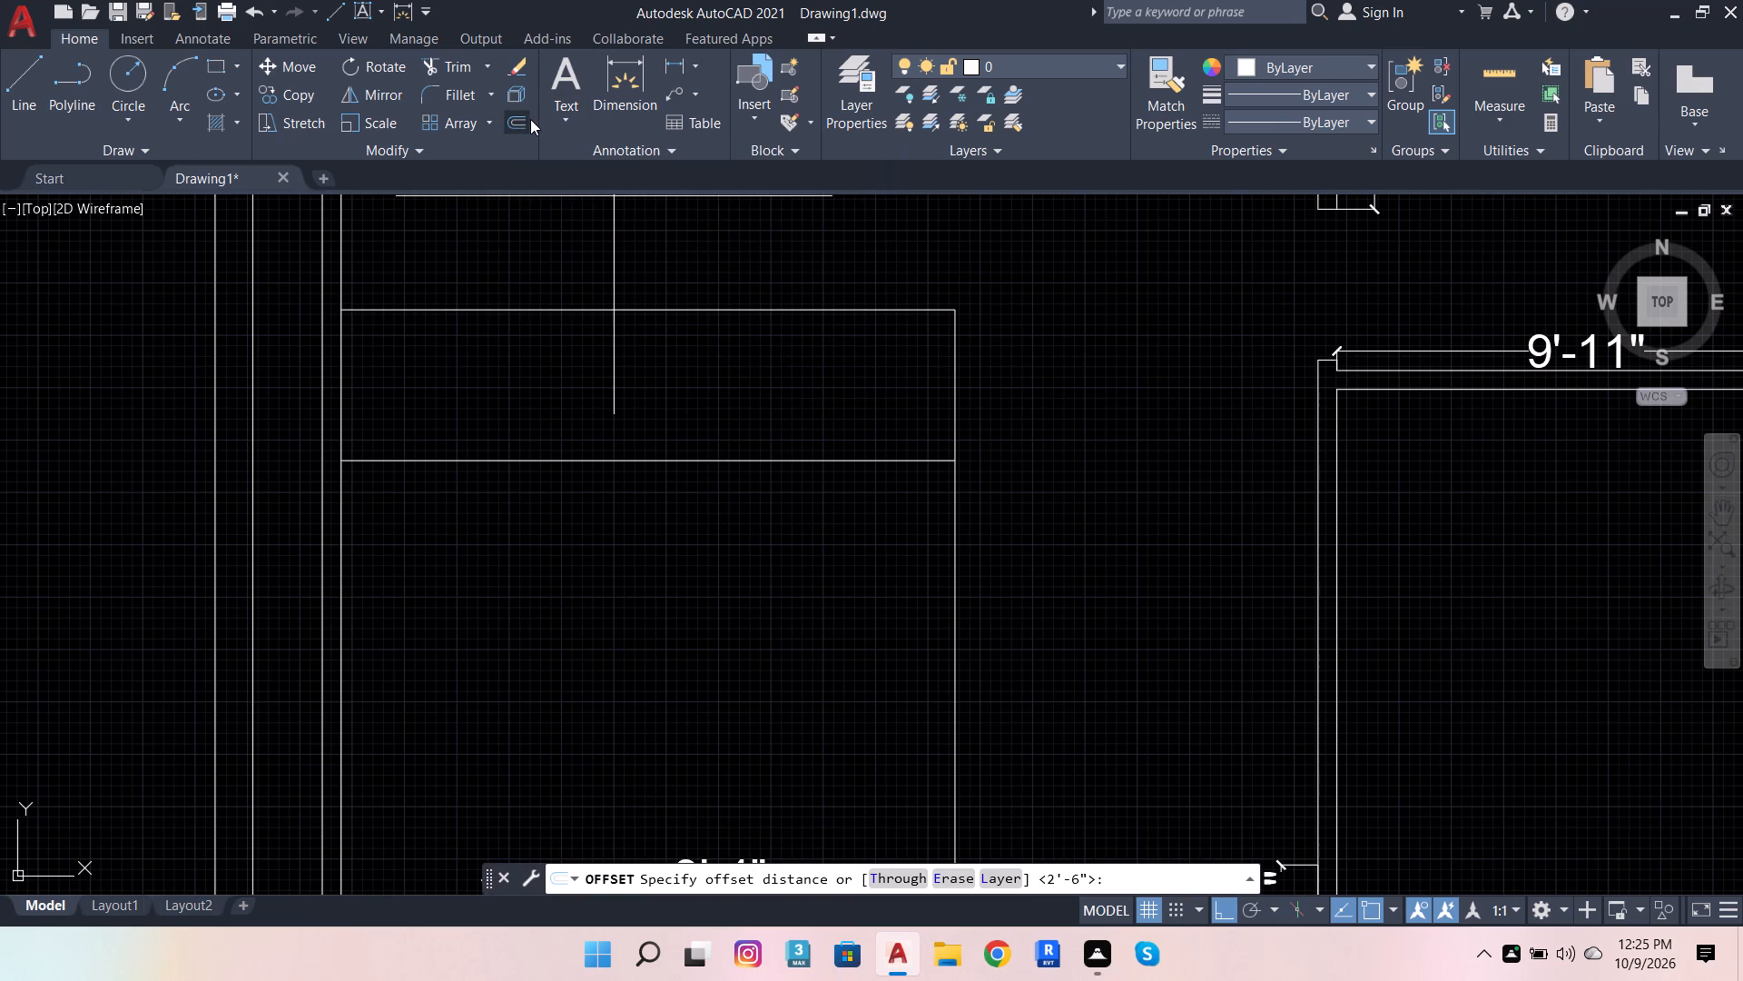
click(516, 124)
click(424, 306)
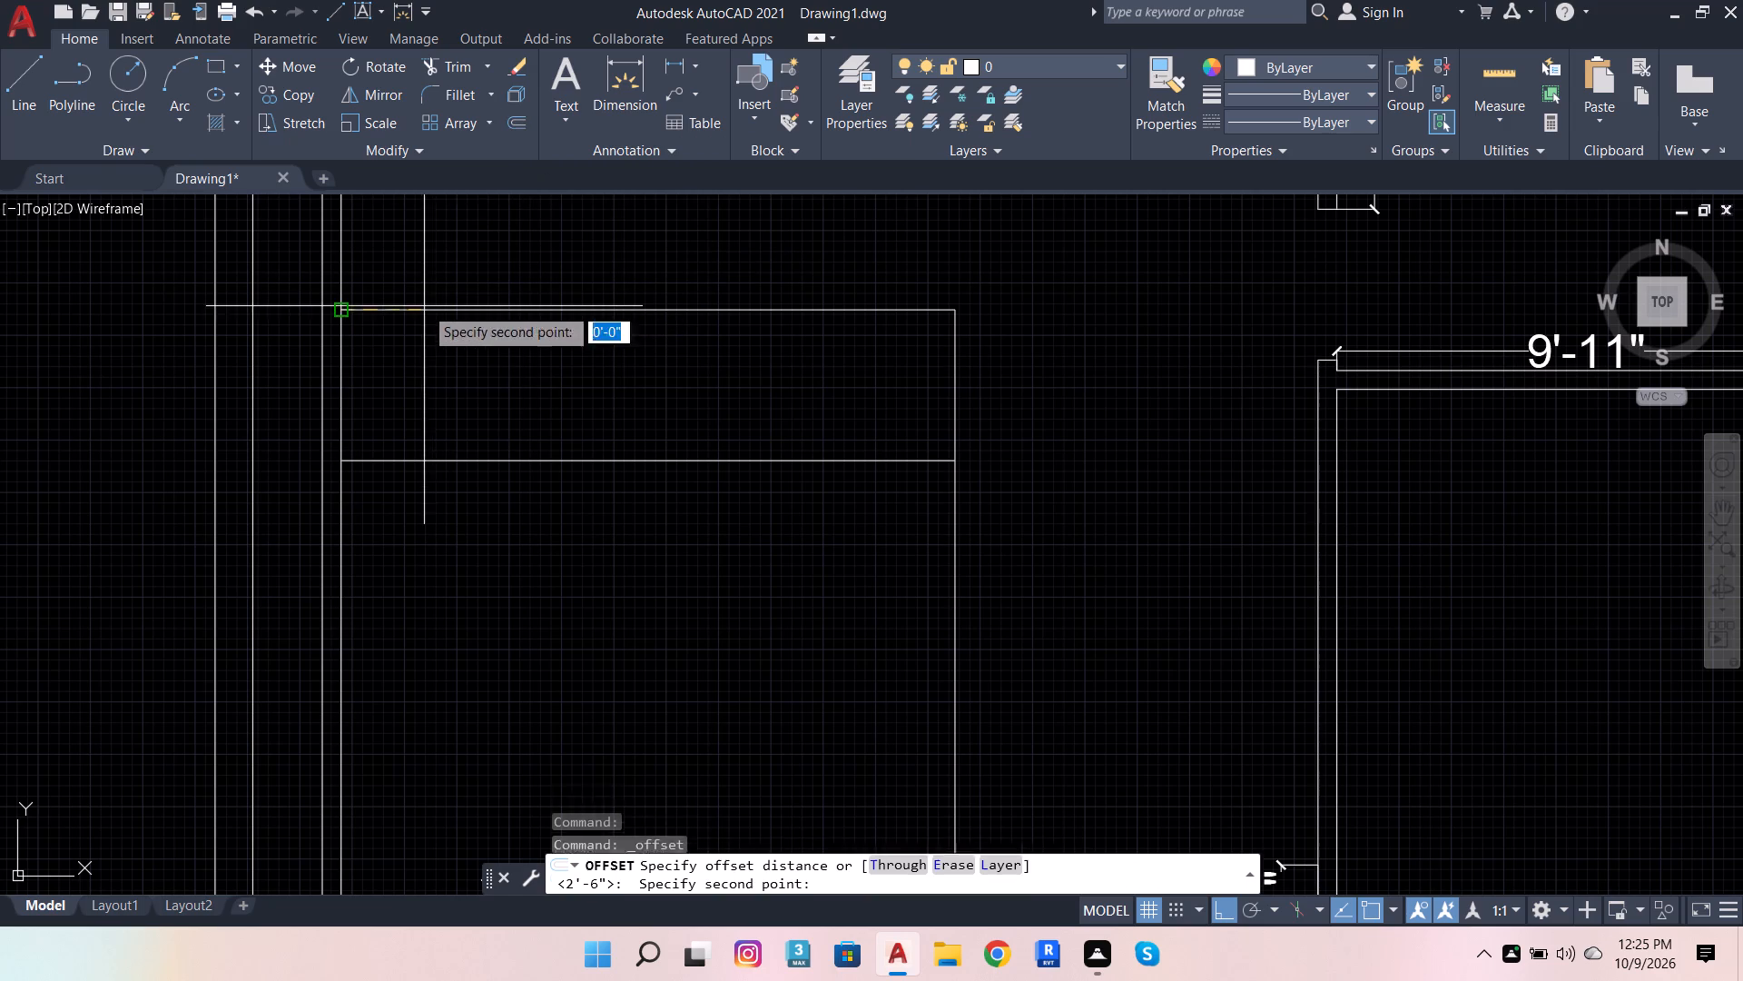
scroll(426, 381, down, 3)
scroll(460, 451, down, 1)
scroll(461, 353, up, 2)
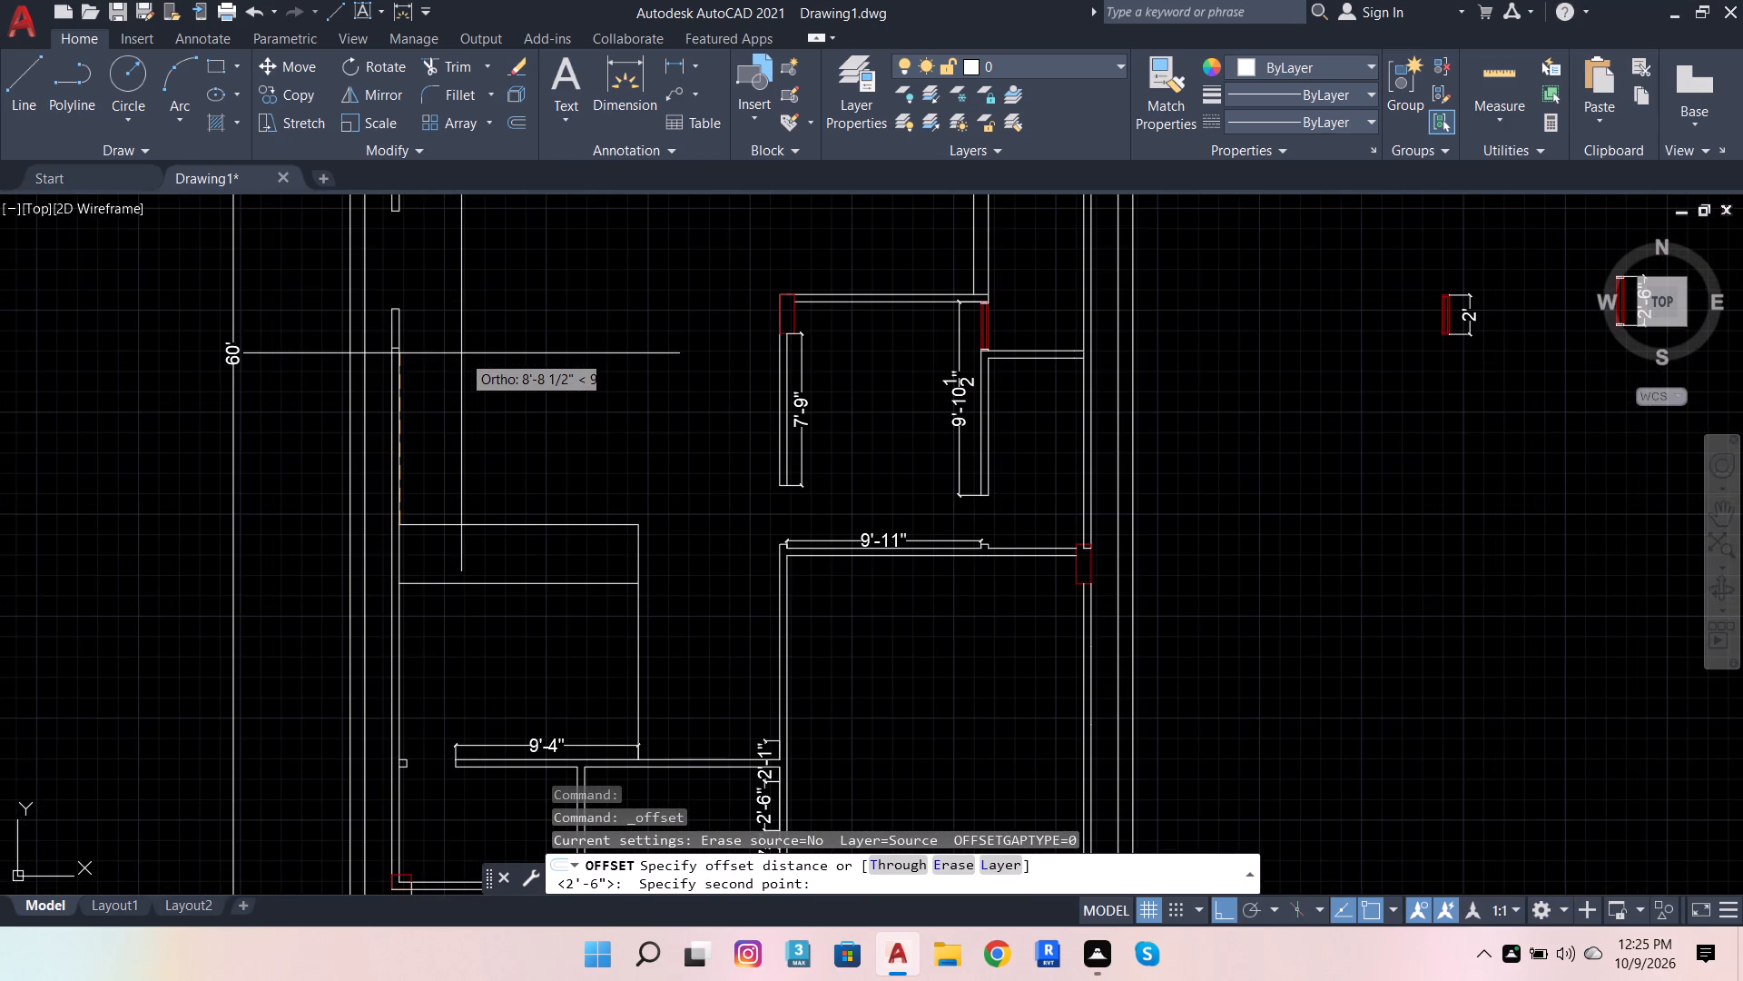
text(4.5)
key(Return)
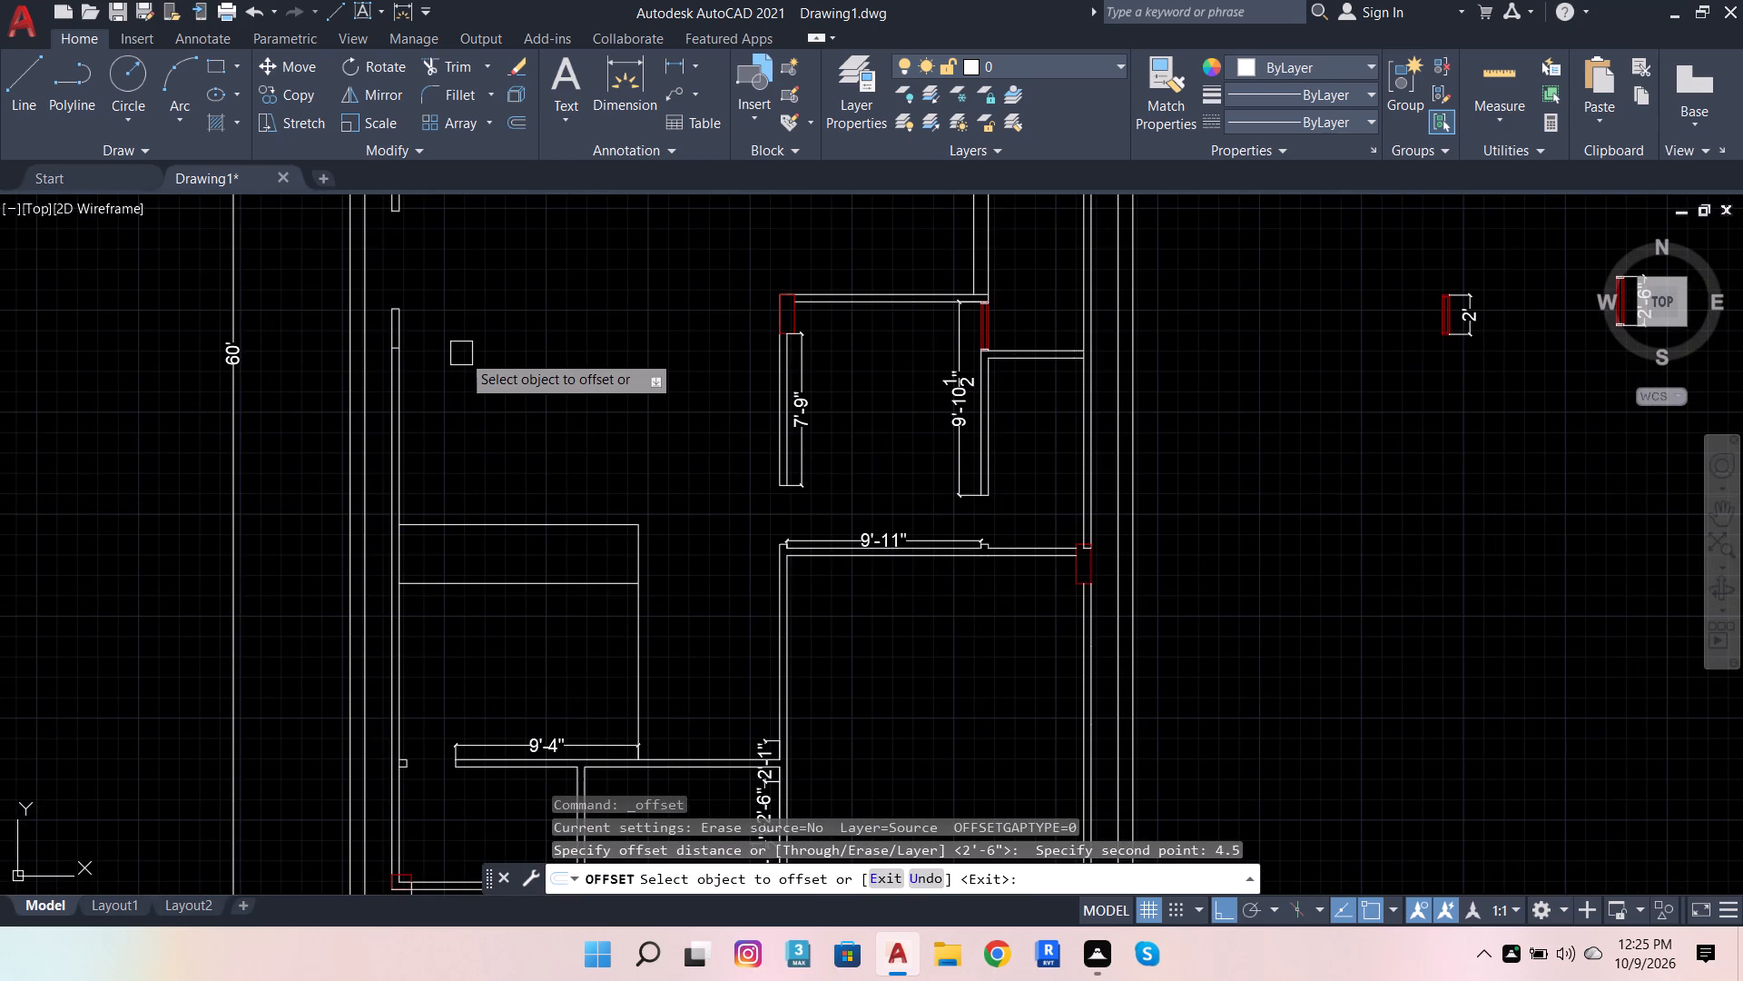
click(487, 514)
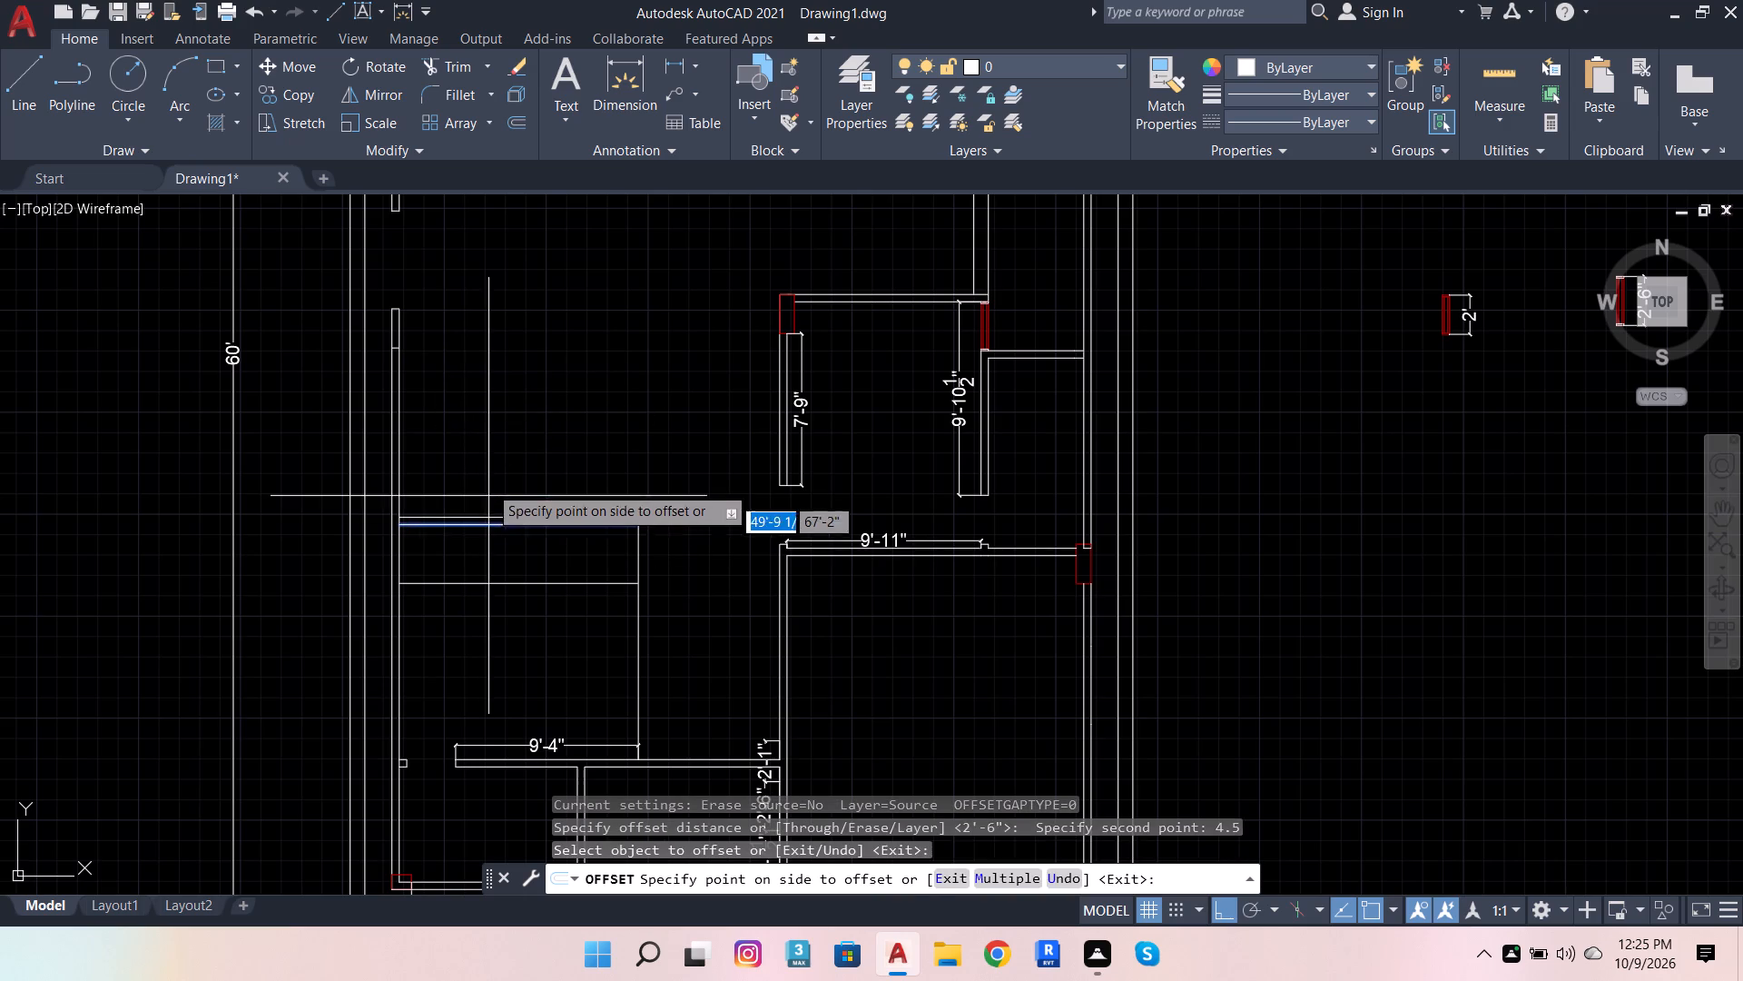
click(486, 455)
Offset the right vertical line of the enclosed area 4.5" outward to the right.
scroll(506, 452, down, 2)
scroll(587, 508, up, 4)
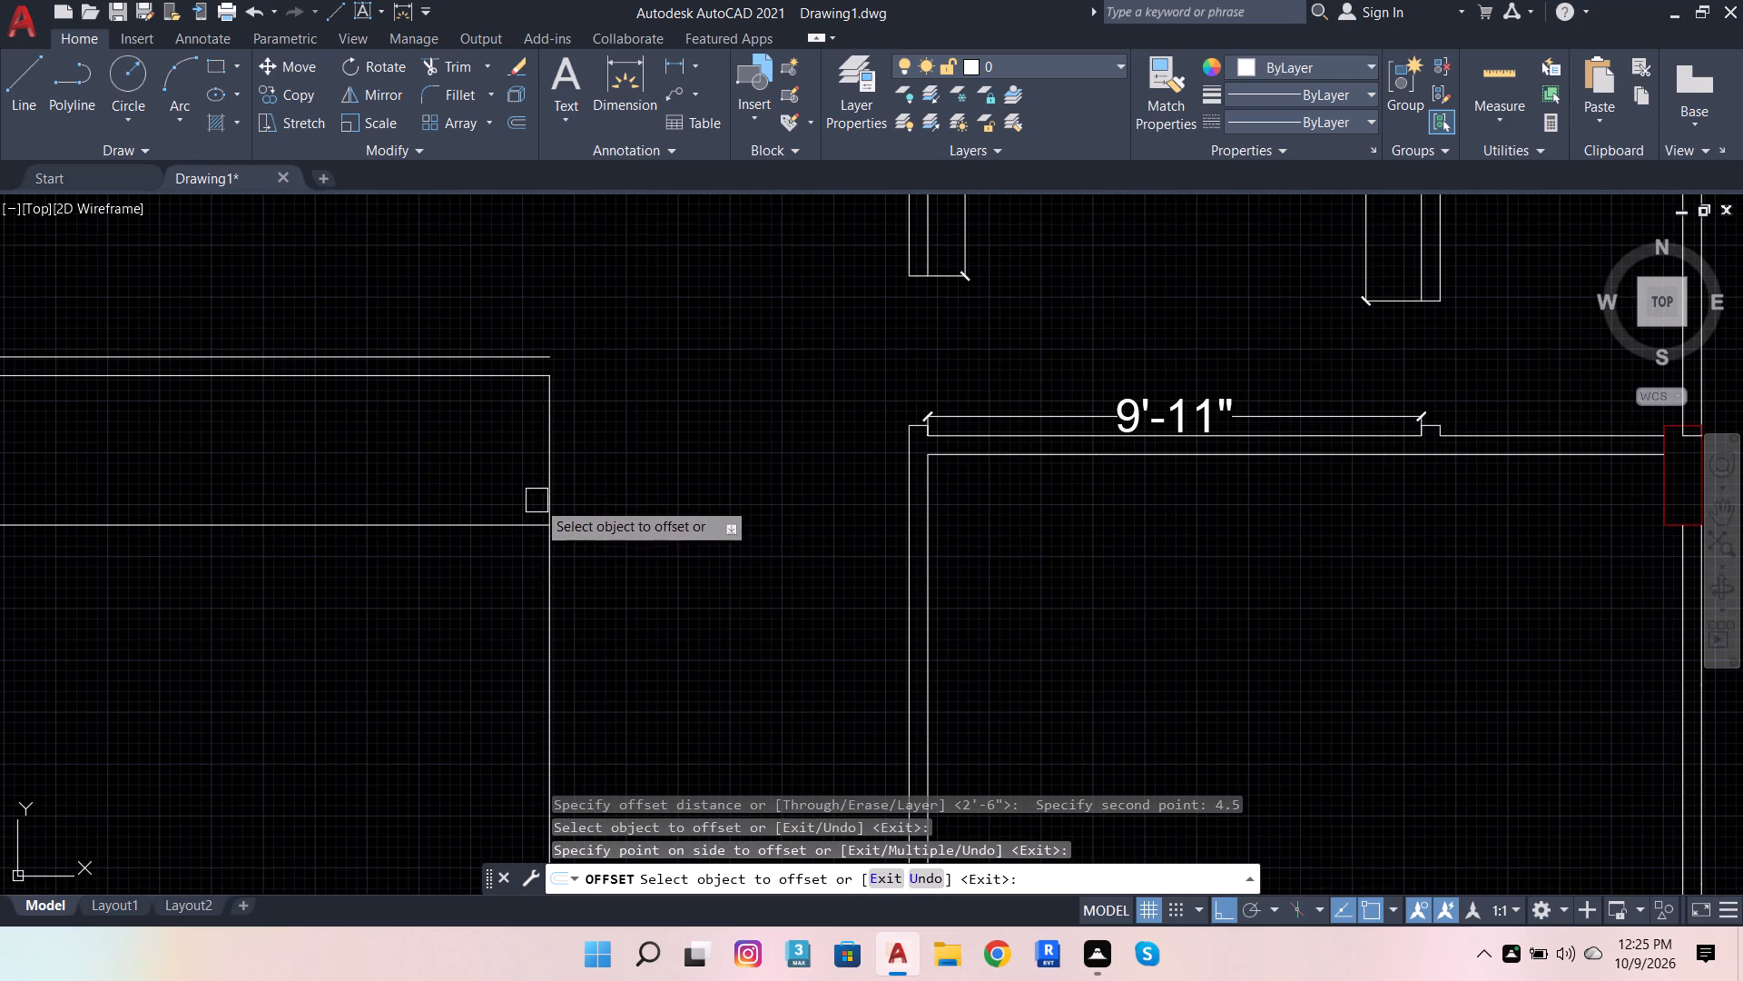
click(543, 489)
click(654, 477)
scroll(686, 489, down, 2)
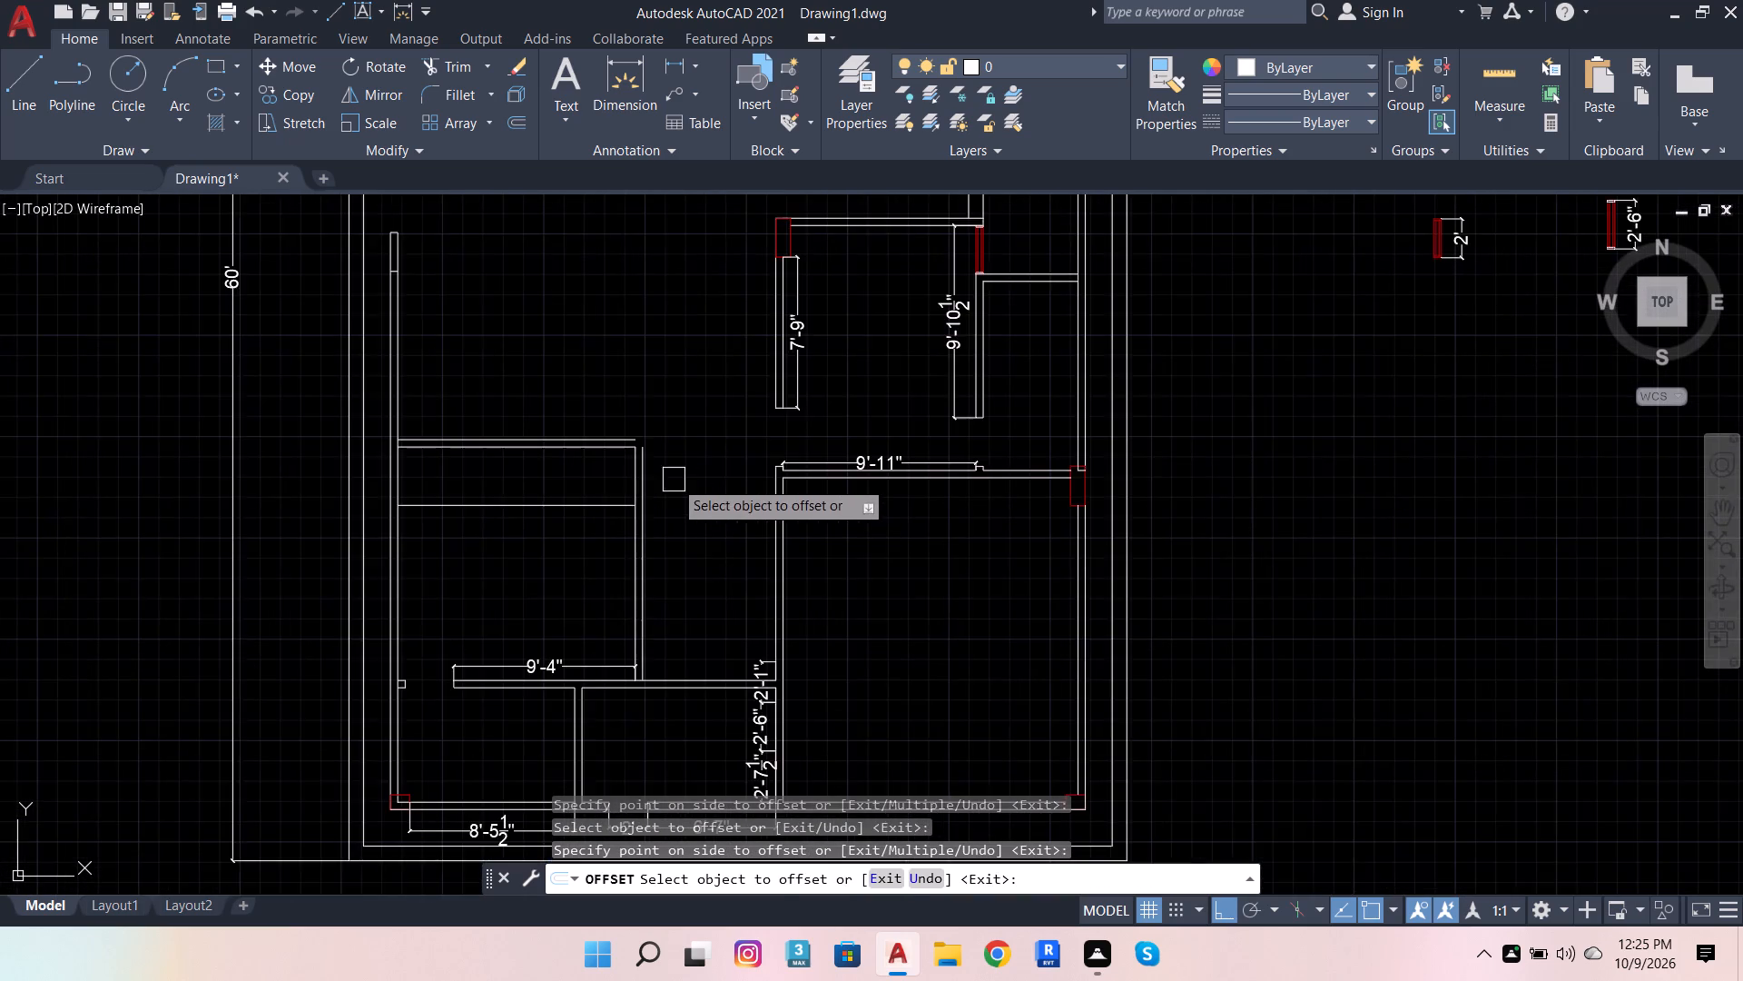
scroll(661, 479, up, 2)
key(Escape)
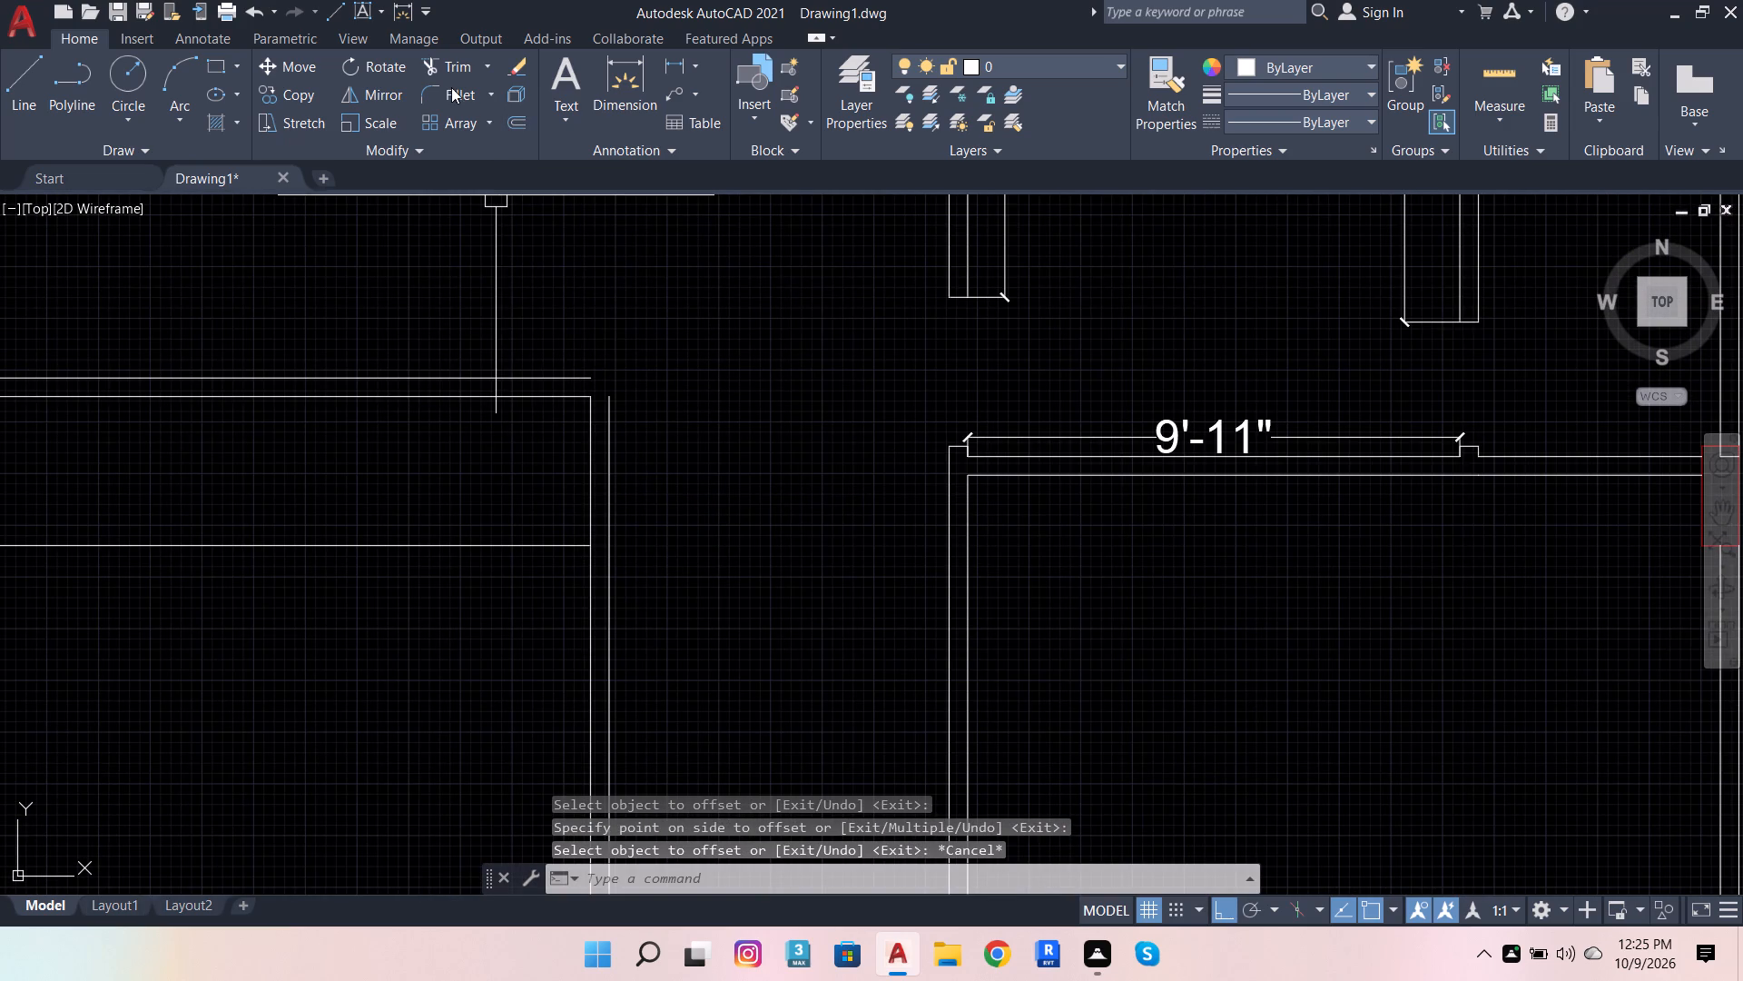
Fillet the two outer offset lines into a sharp corner at the enclosed area's upper right.
click(455, 94)
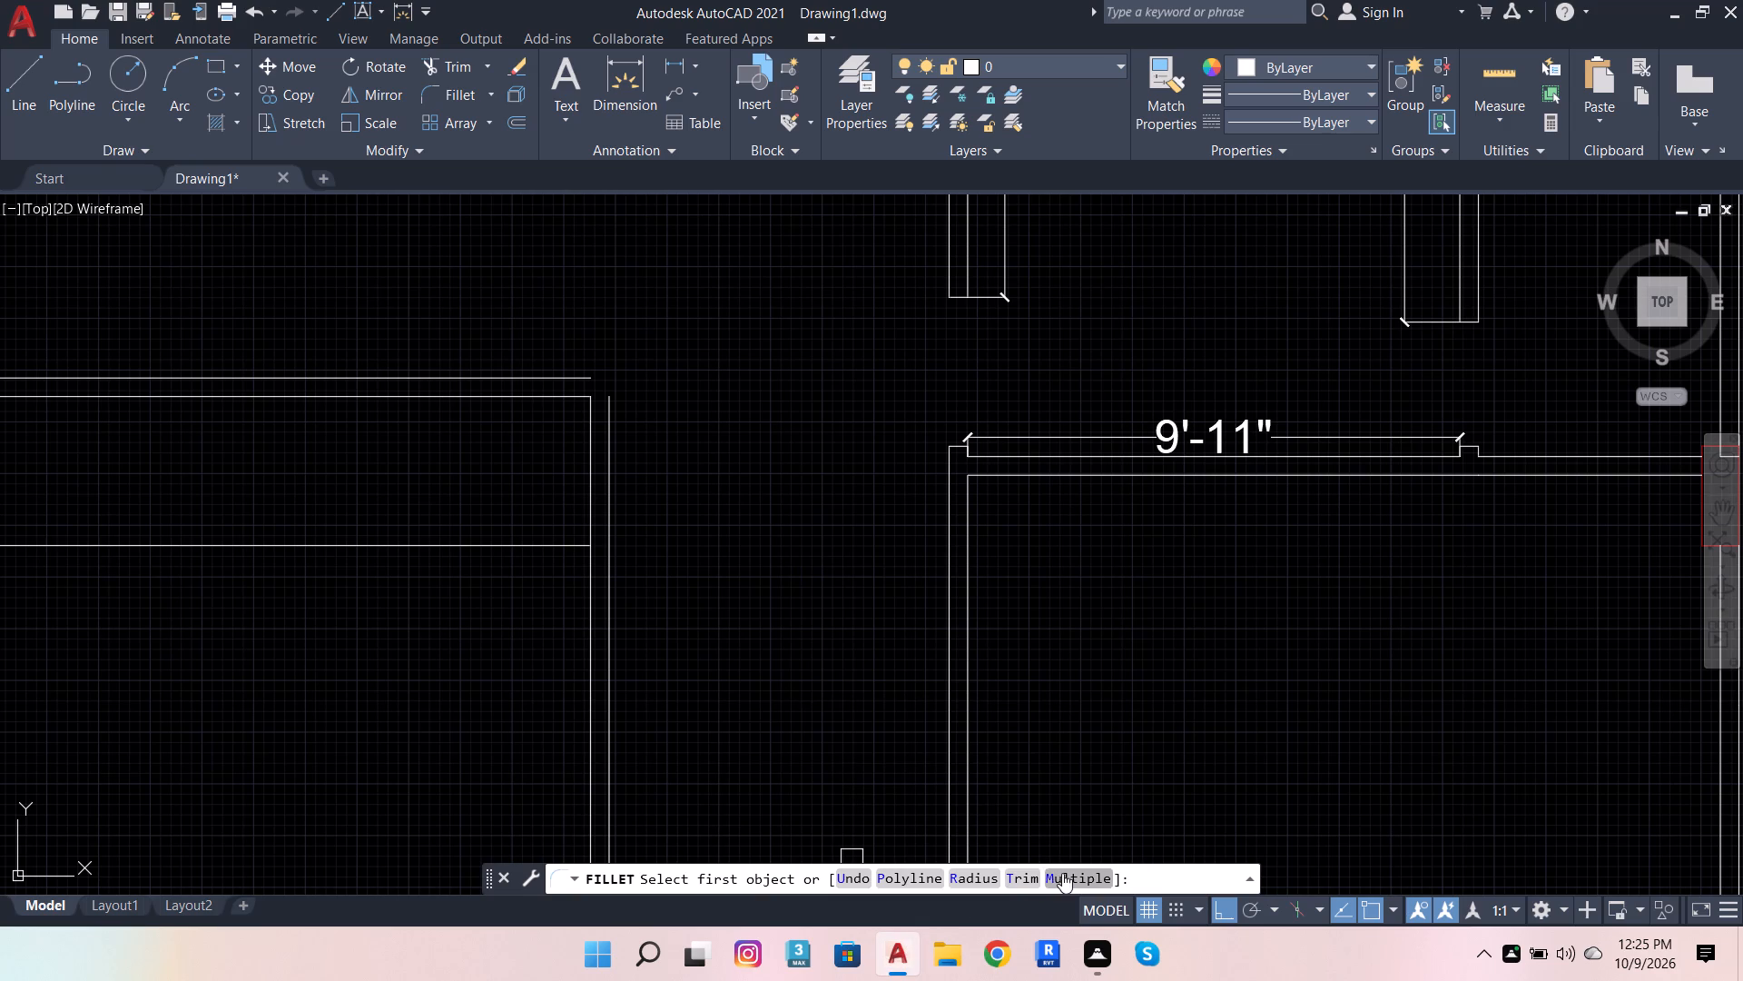
click(1063, 874)
click(560, 369)
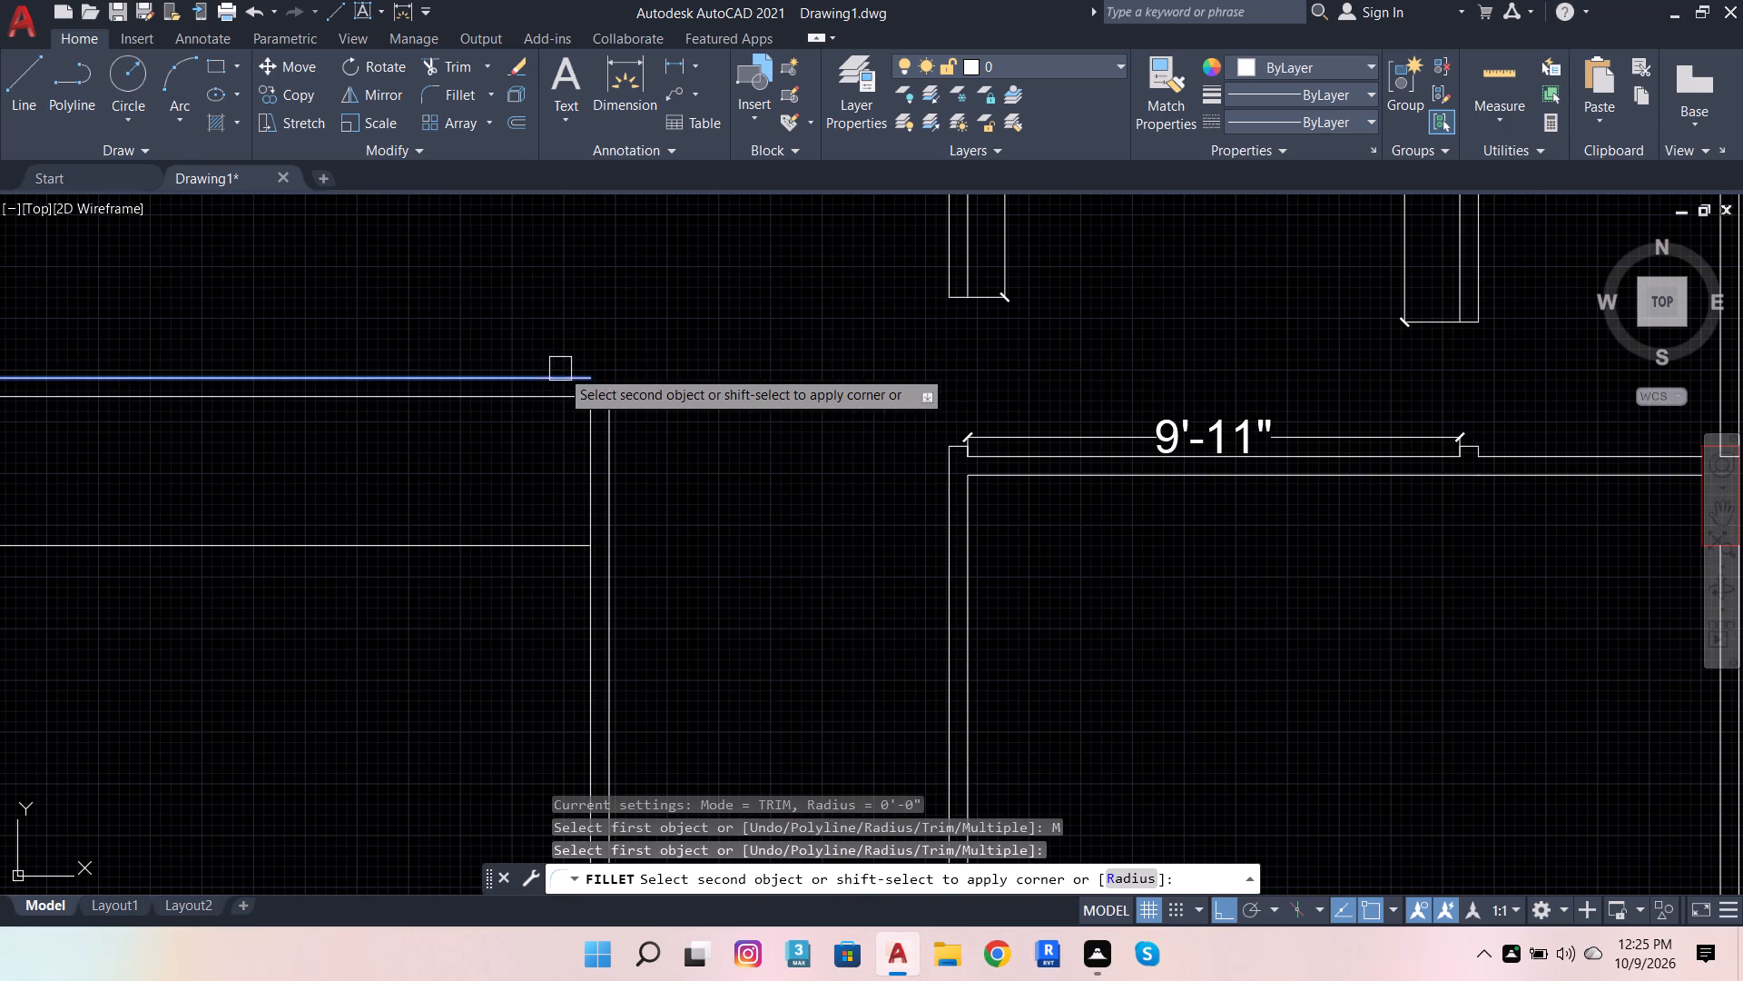
click(612, 424)
key(Escape)
key(Escape)
key(Escape)
key(Escape)
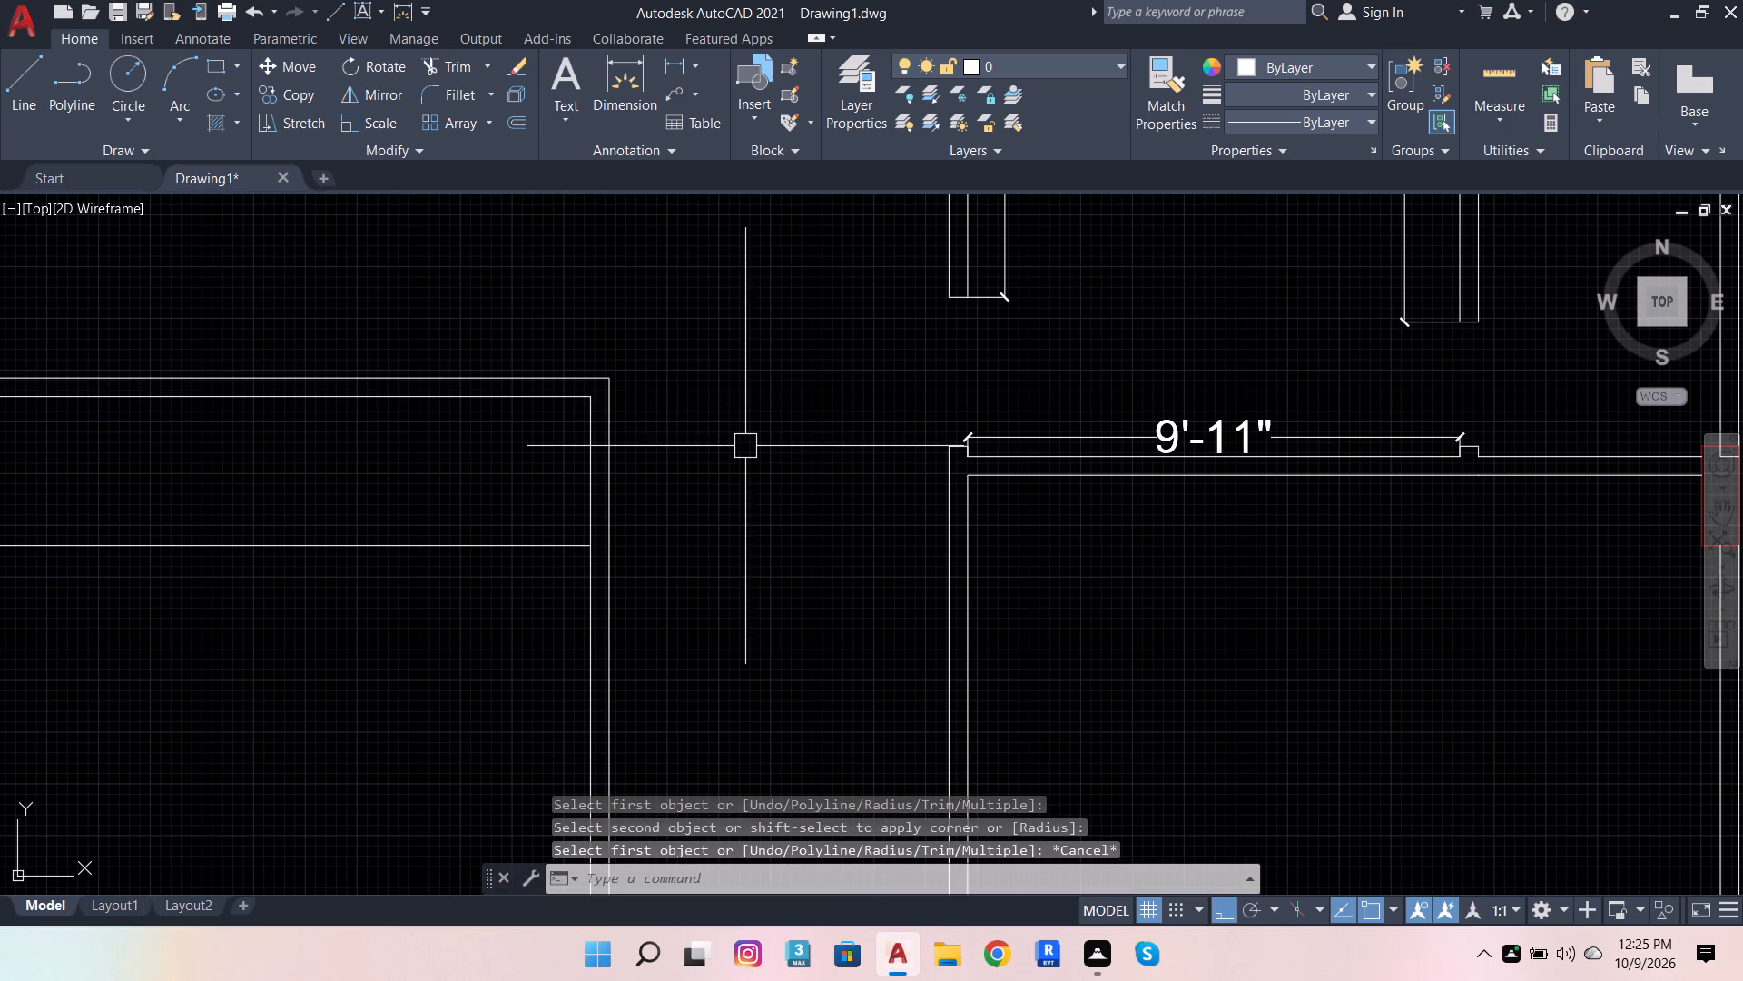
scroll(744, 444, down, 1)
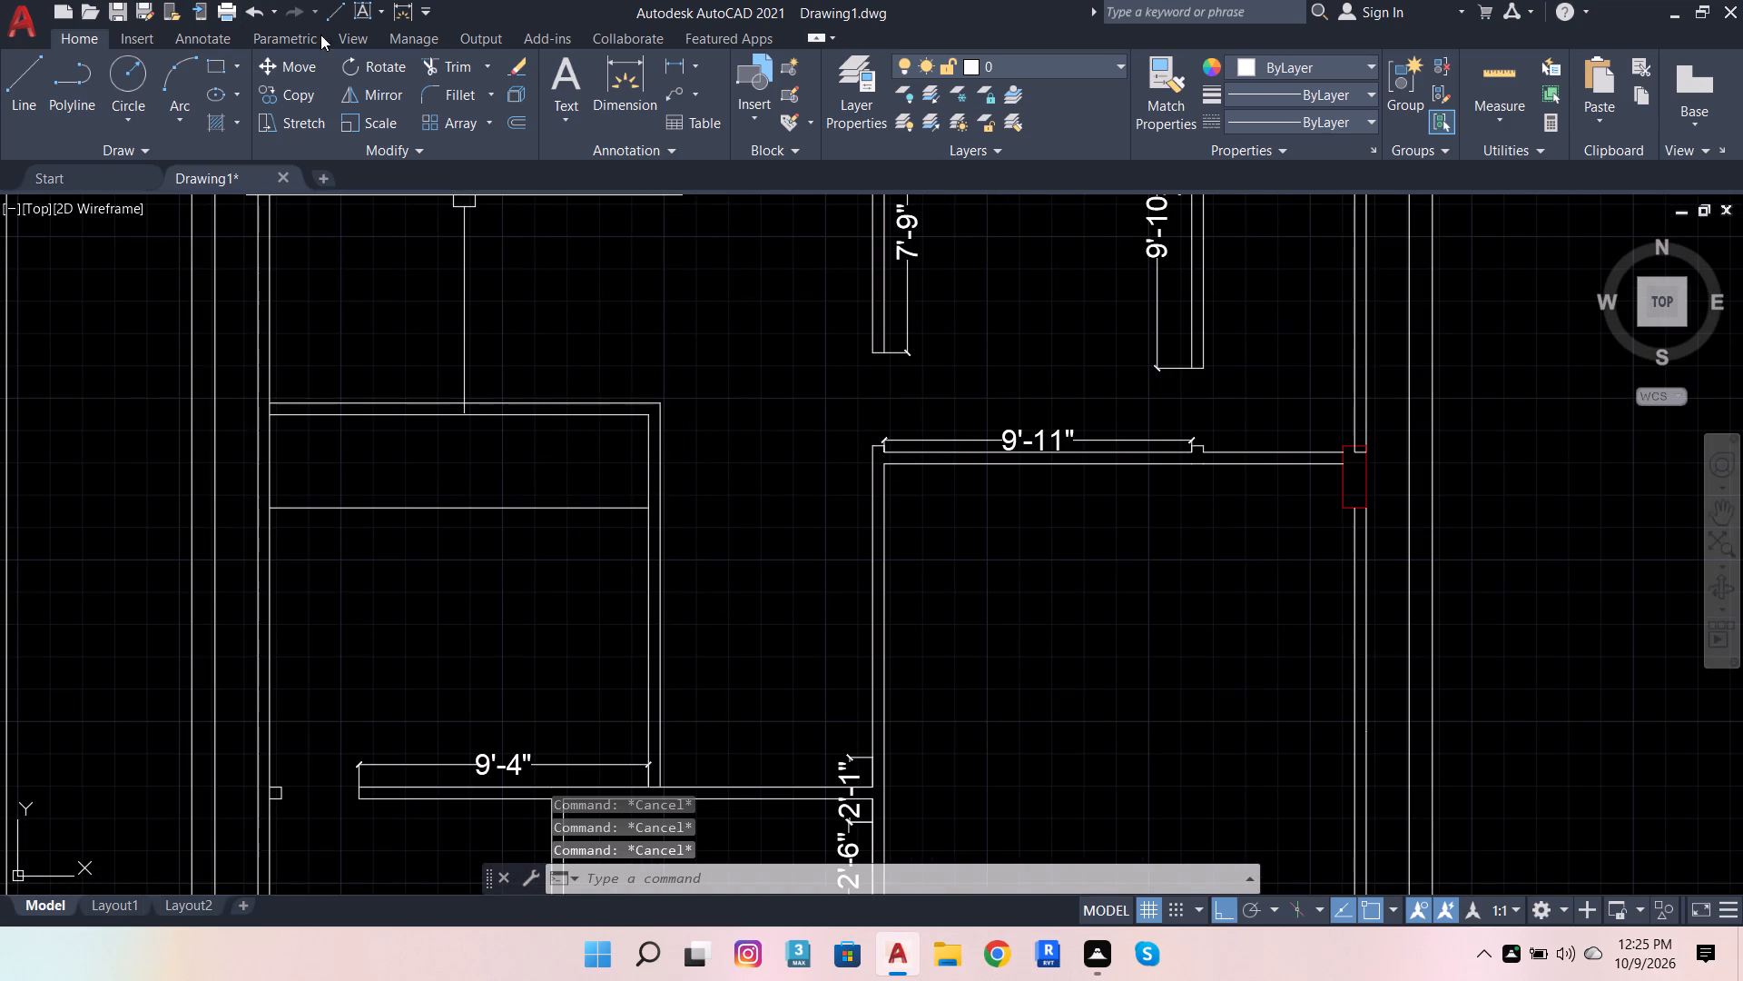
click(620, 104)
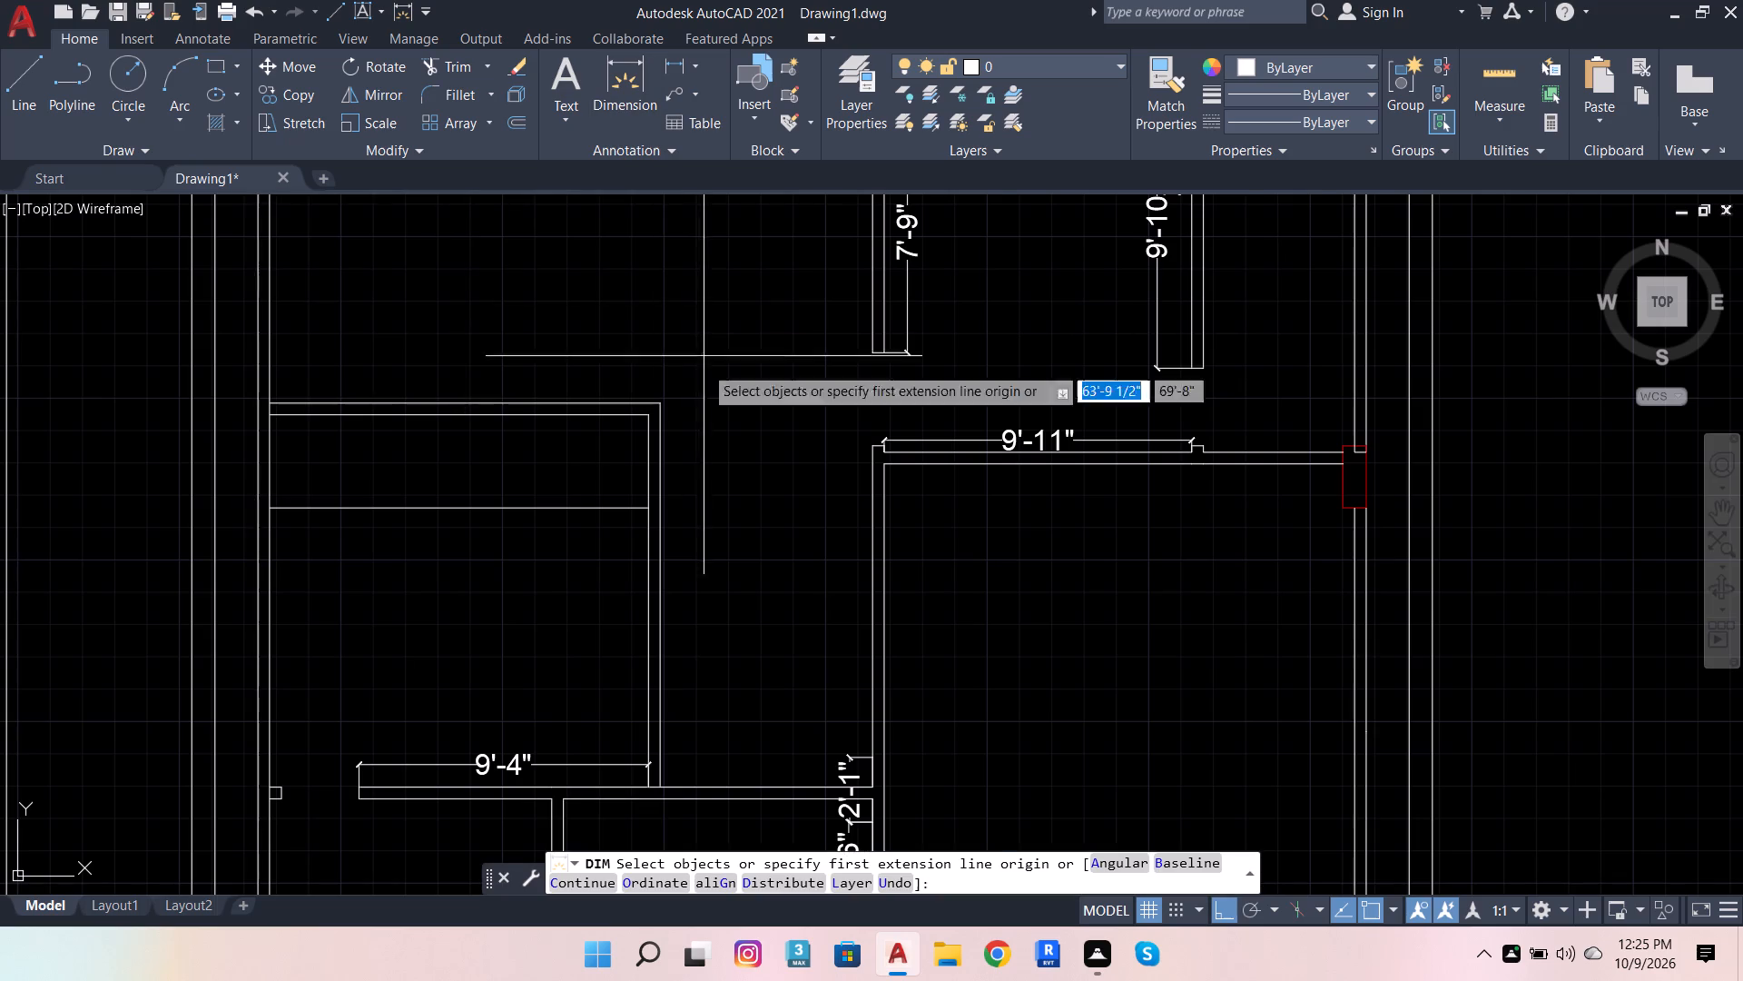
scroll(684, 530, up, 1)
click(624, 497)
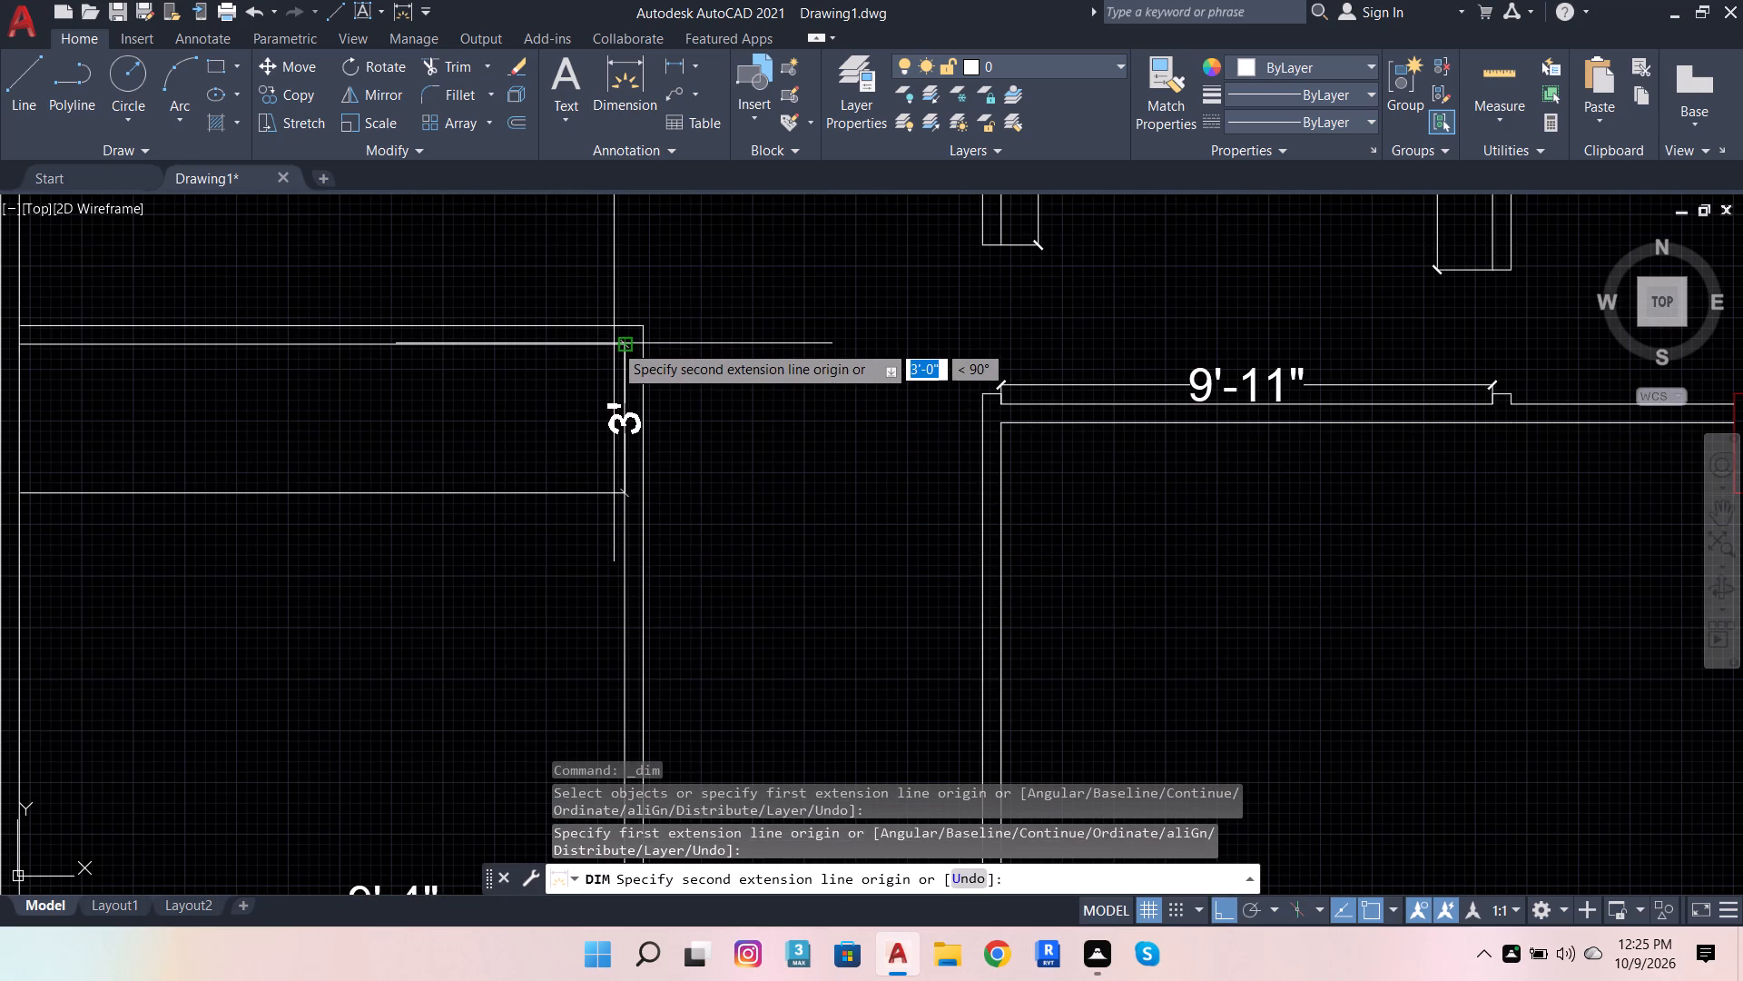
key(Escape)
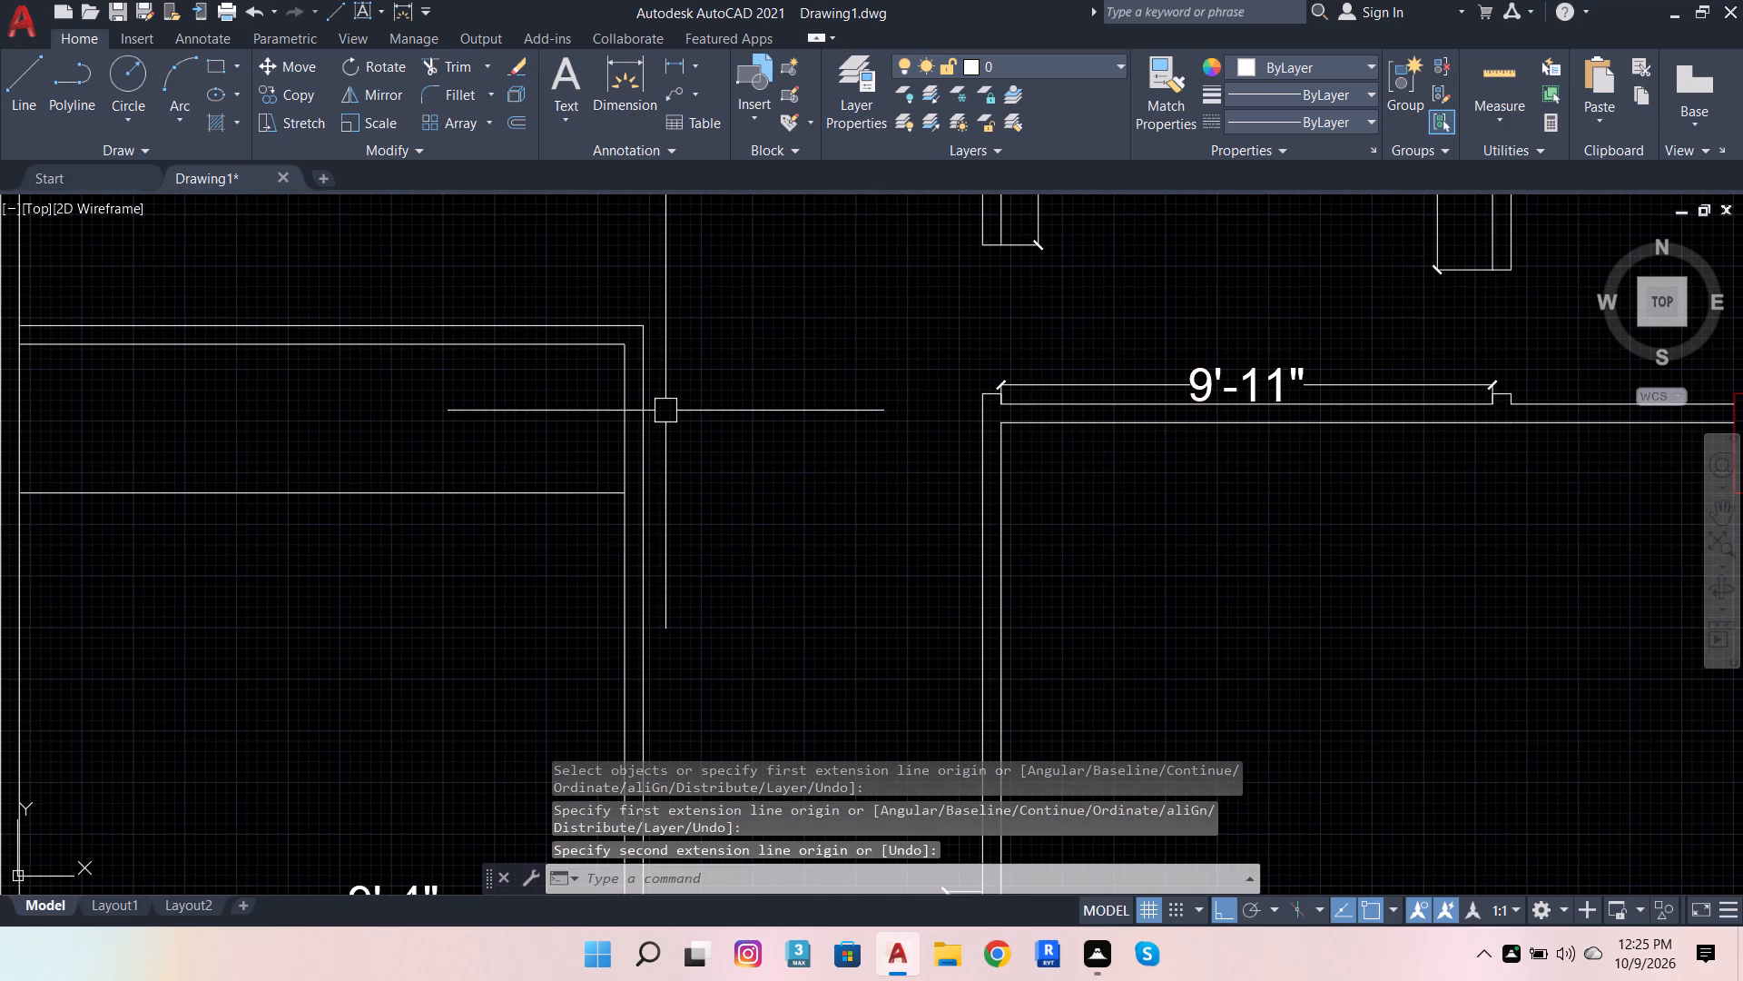
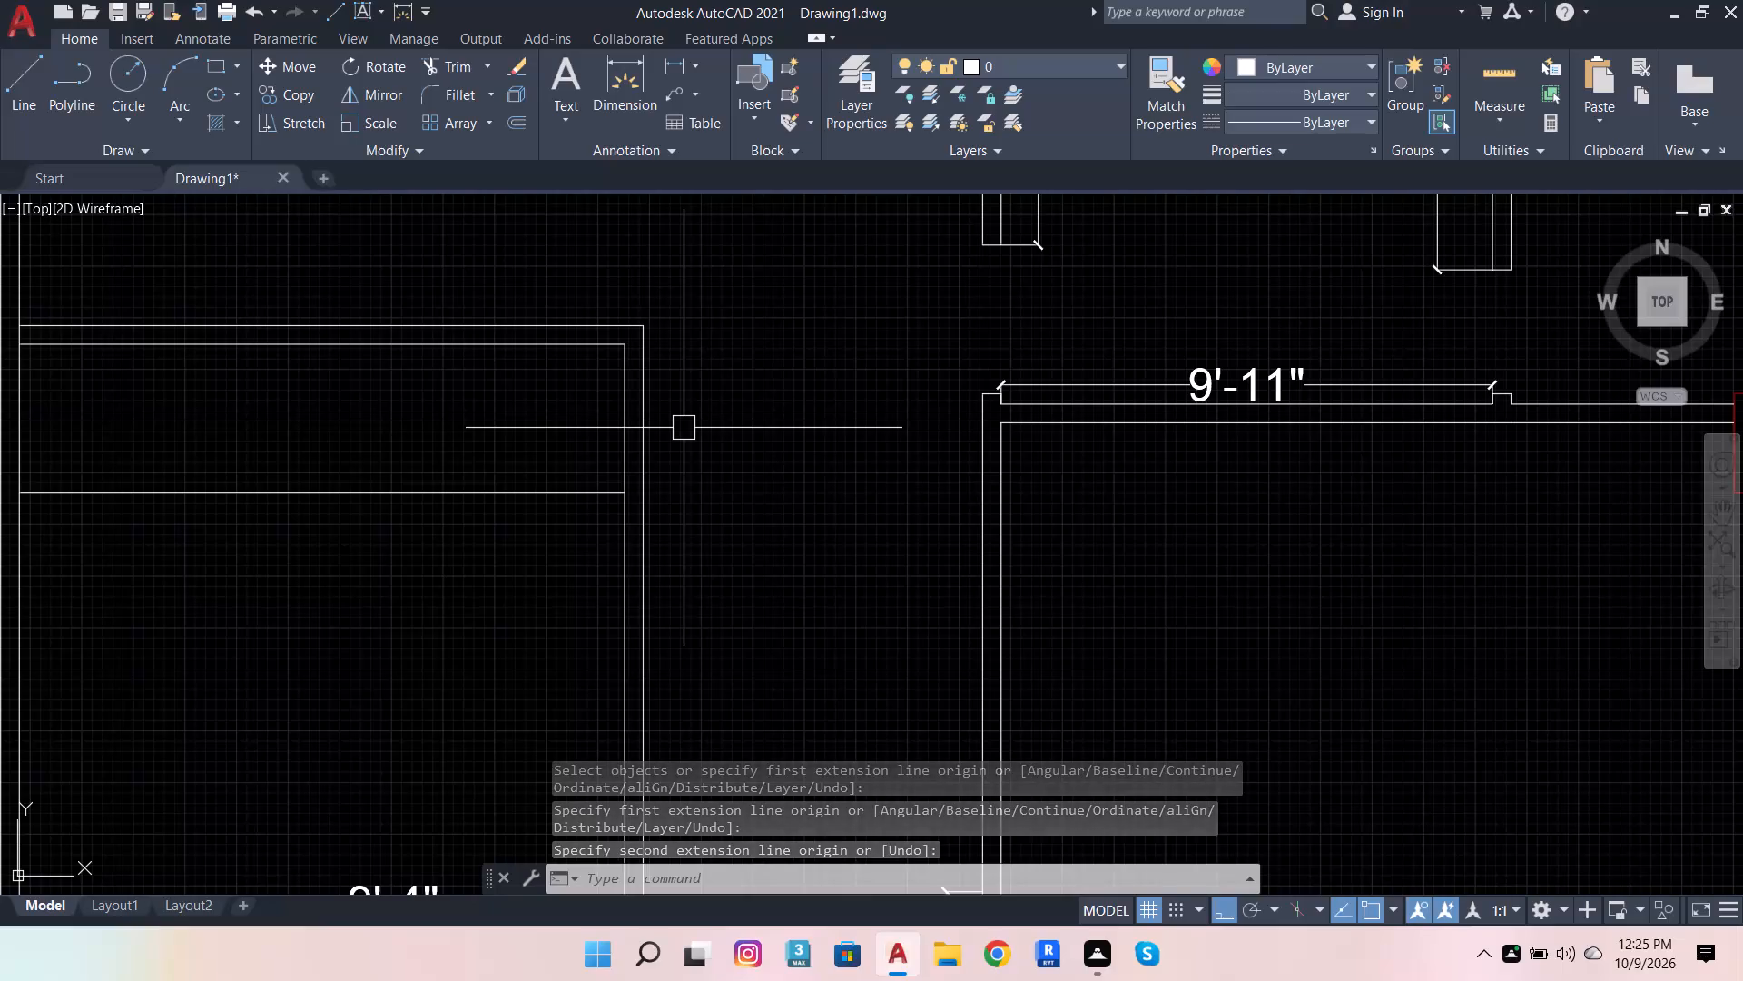
Dimension the vertical distance inside the lower-left enclosed area, from its inner horizontal line down to the partition wall below.
click(613, 483)
key(Escape)
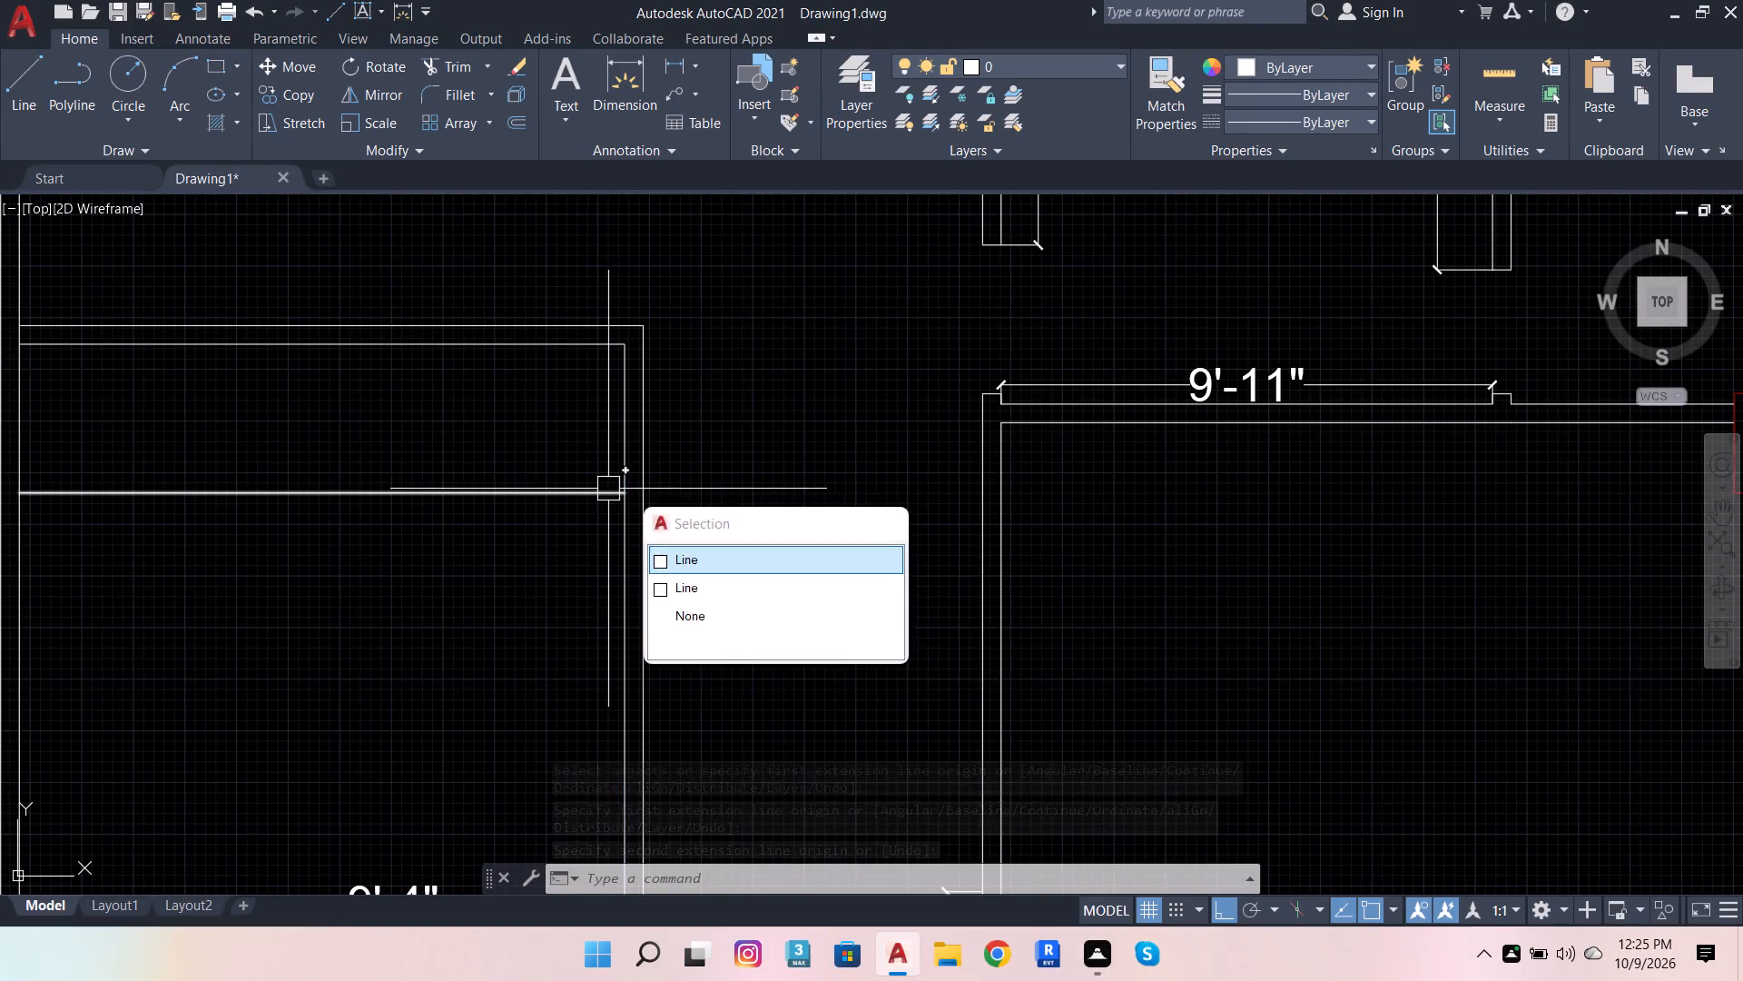
click(605, 492)
scroll(837, 651, down, 2)
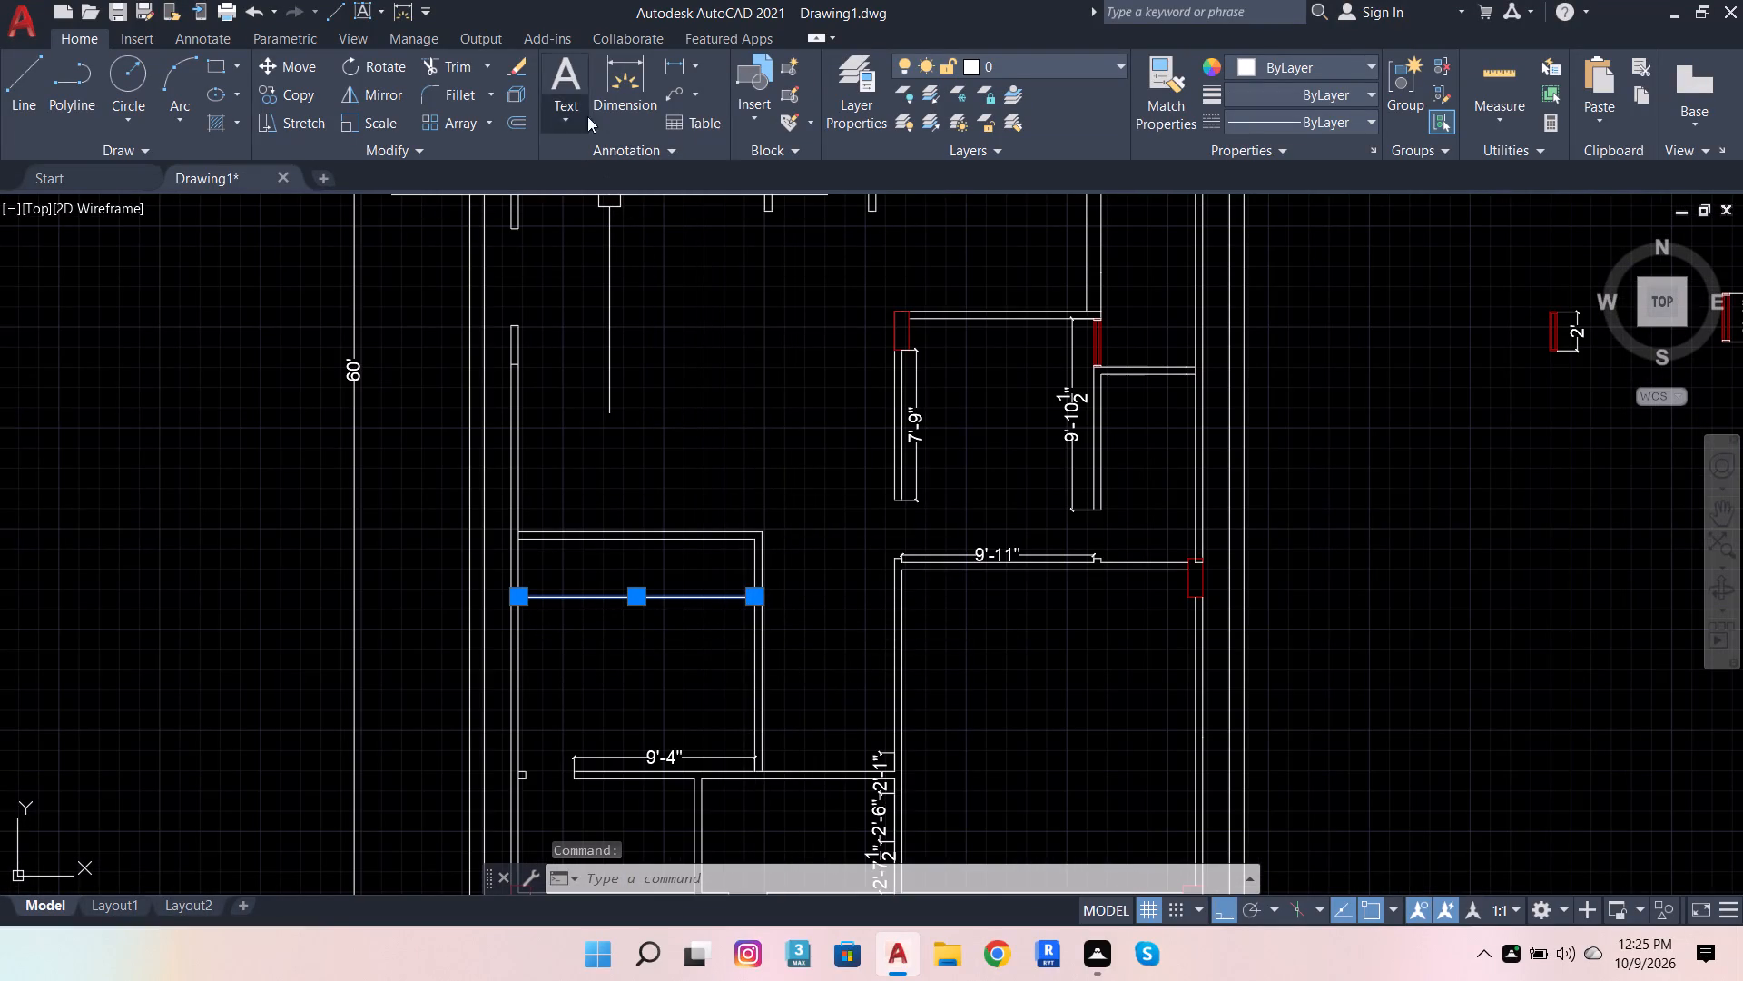
click(627, 93)
scroll(761, 624, up, 3)
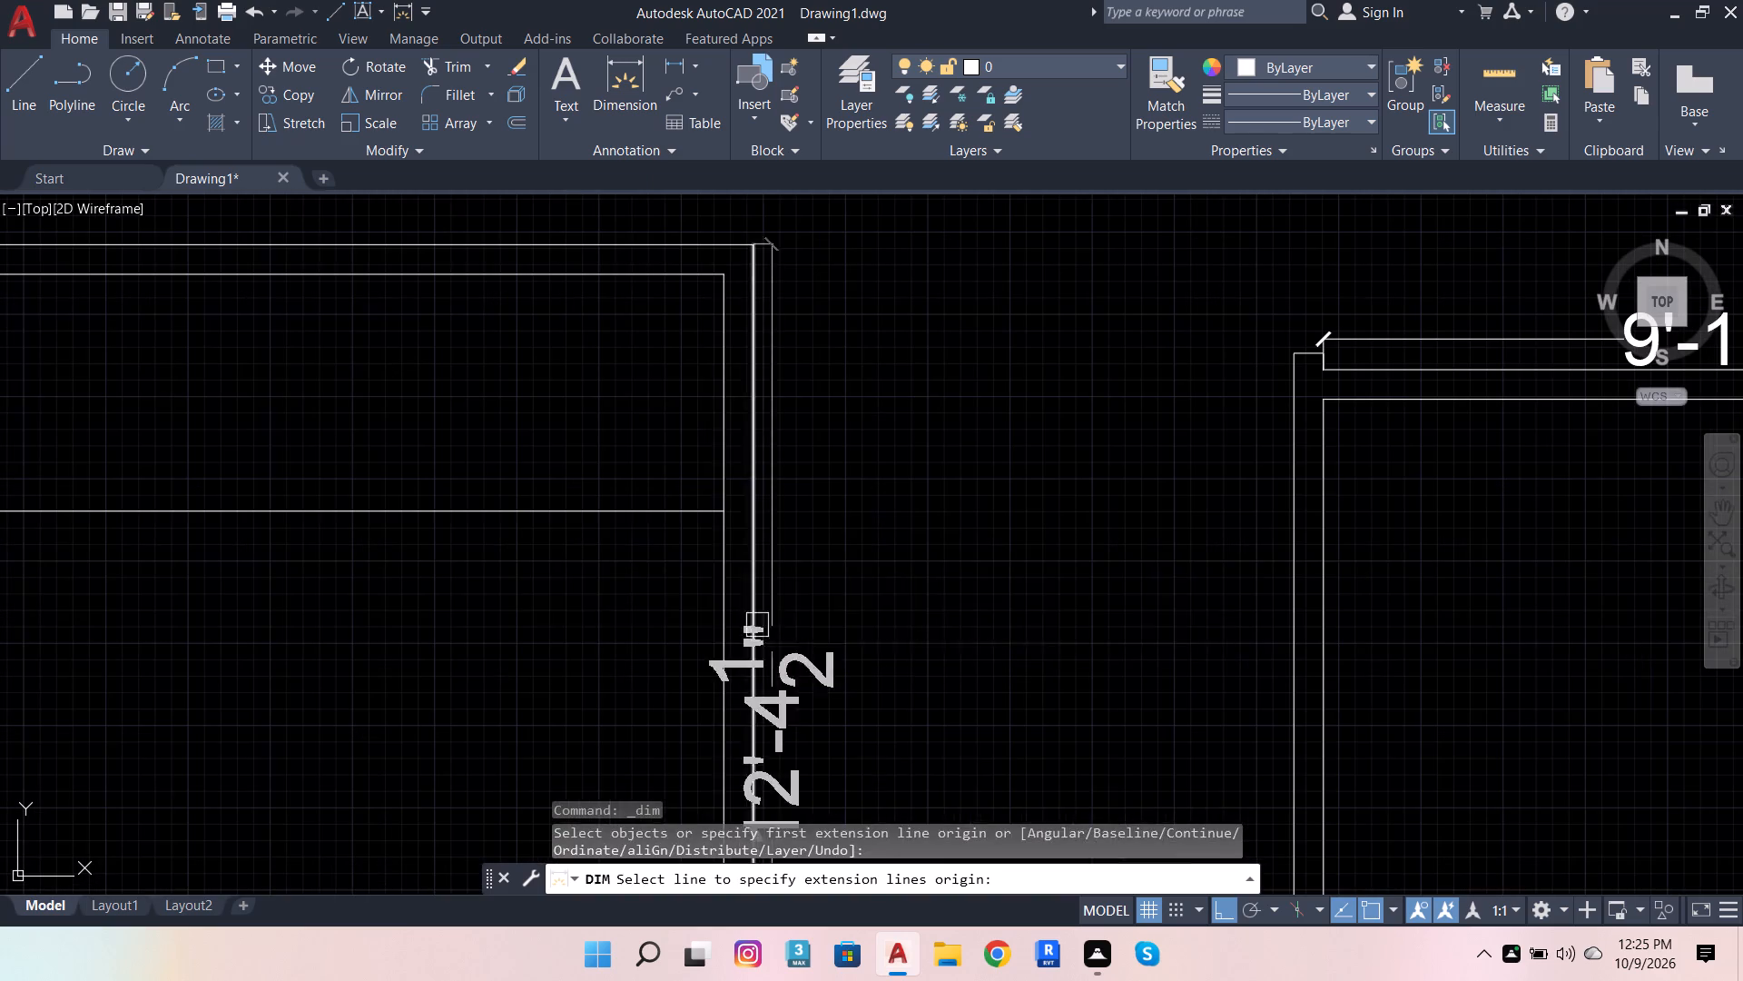
click(721, 517)
scroll(753, 506, down, 4)
scroll(728, 576, up, 2)
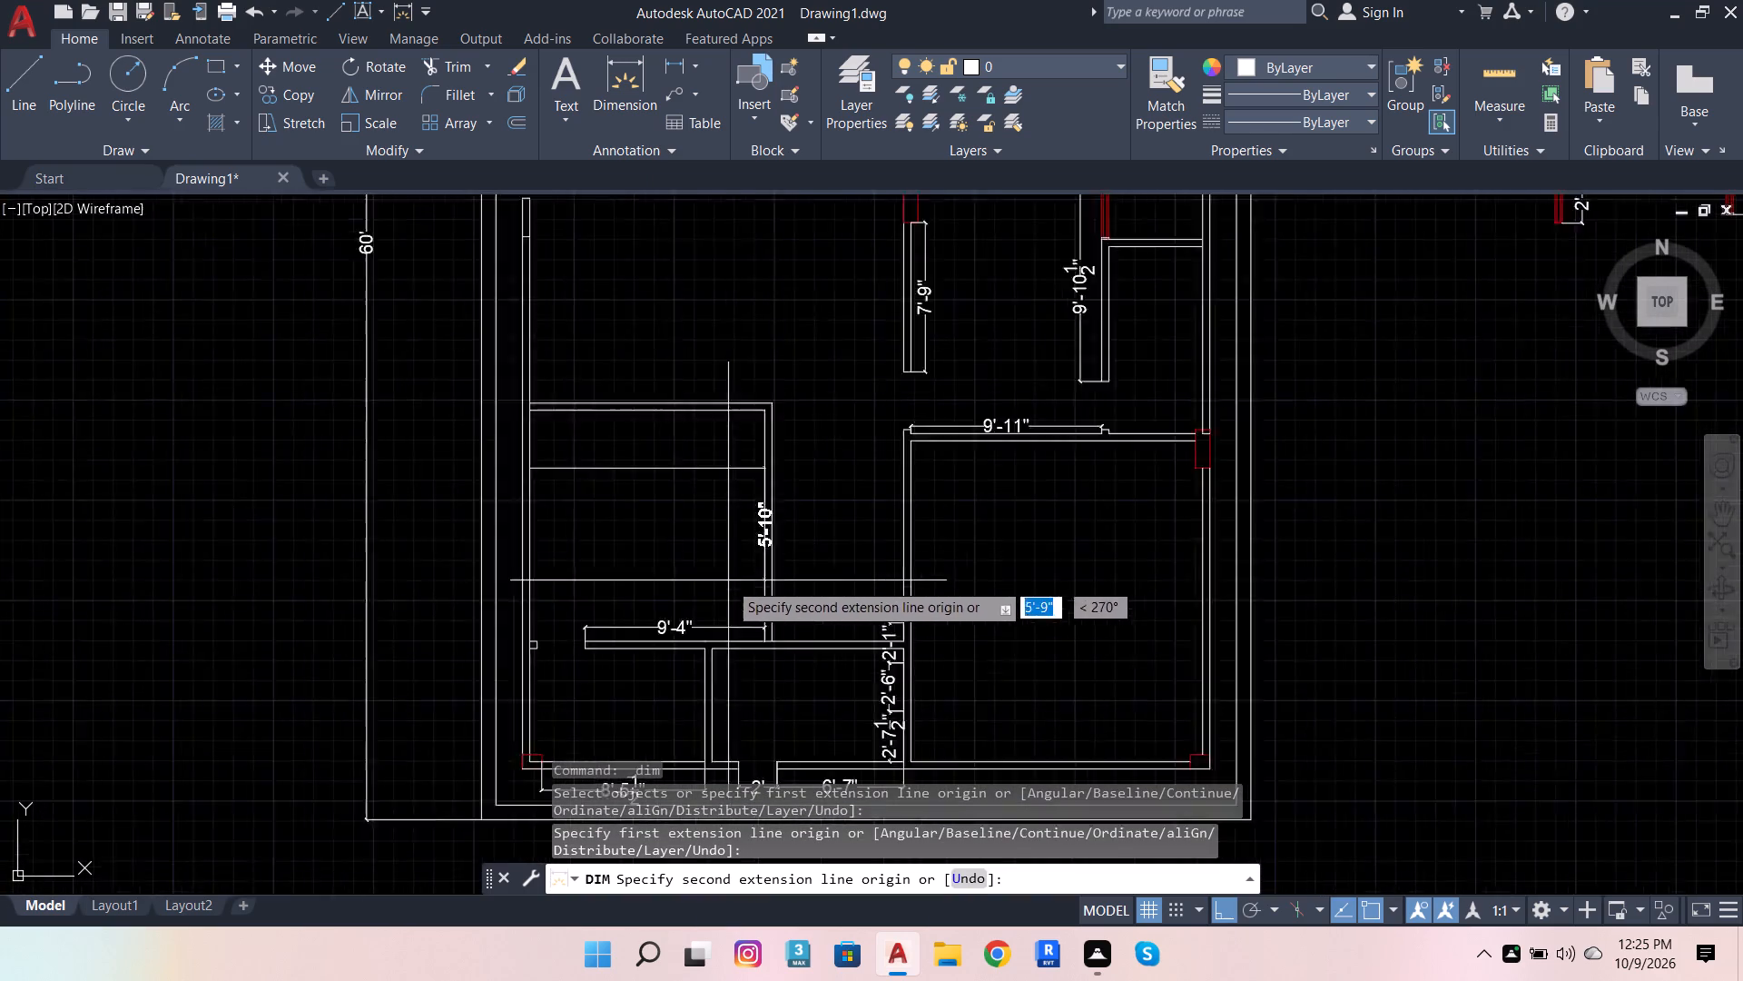
scroll(728, 584, up, 2)
click(860, 758)
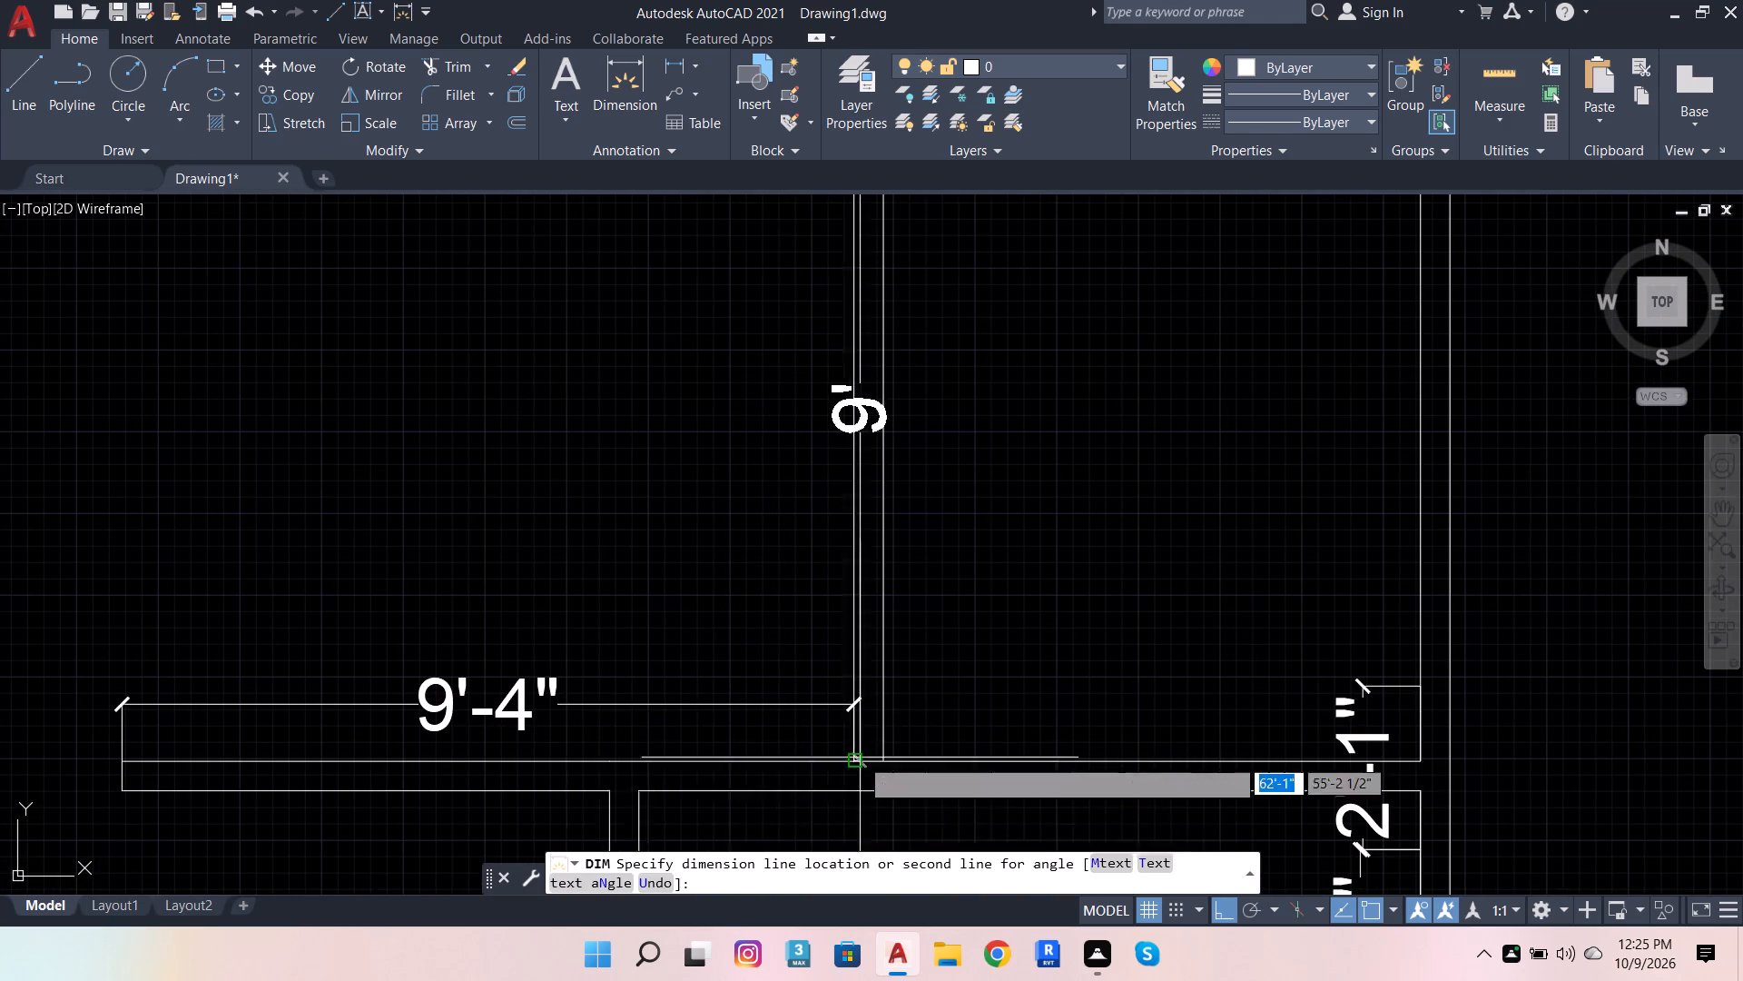
scroll(786, 642, down, 1)
click(761, 614)
scroll(803, 584, down, 1)
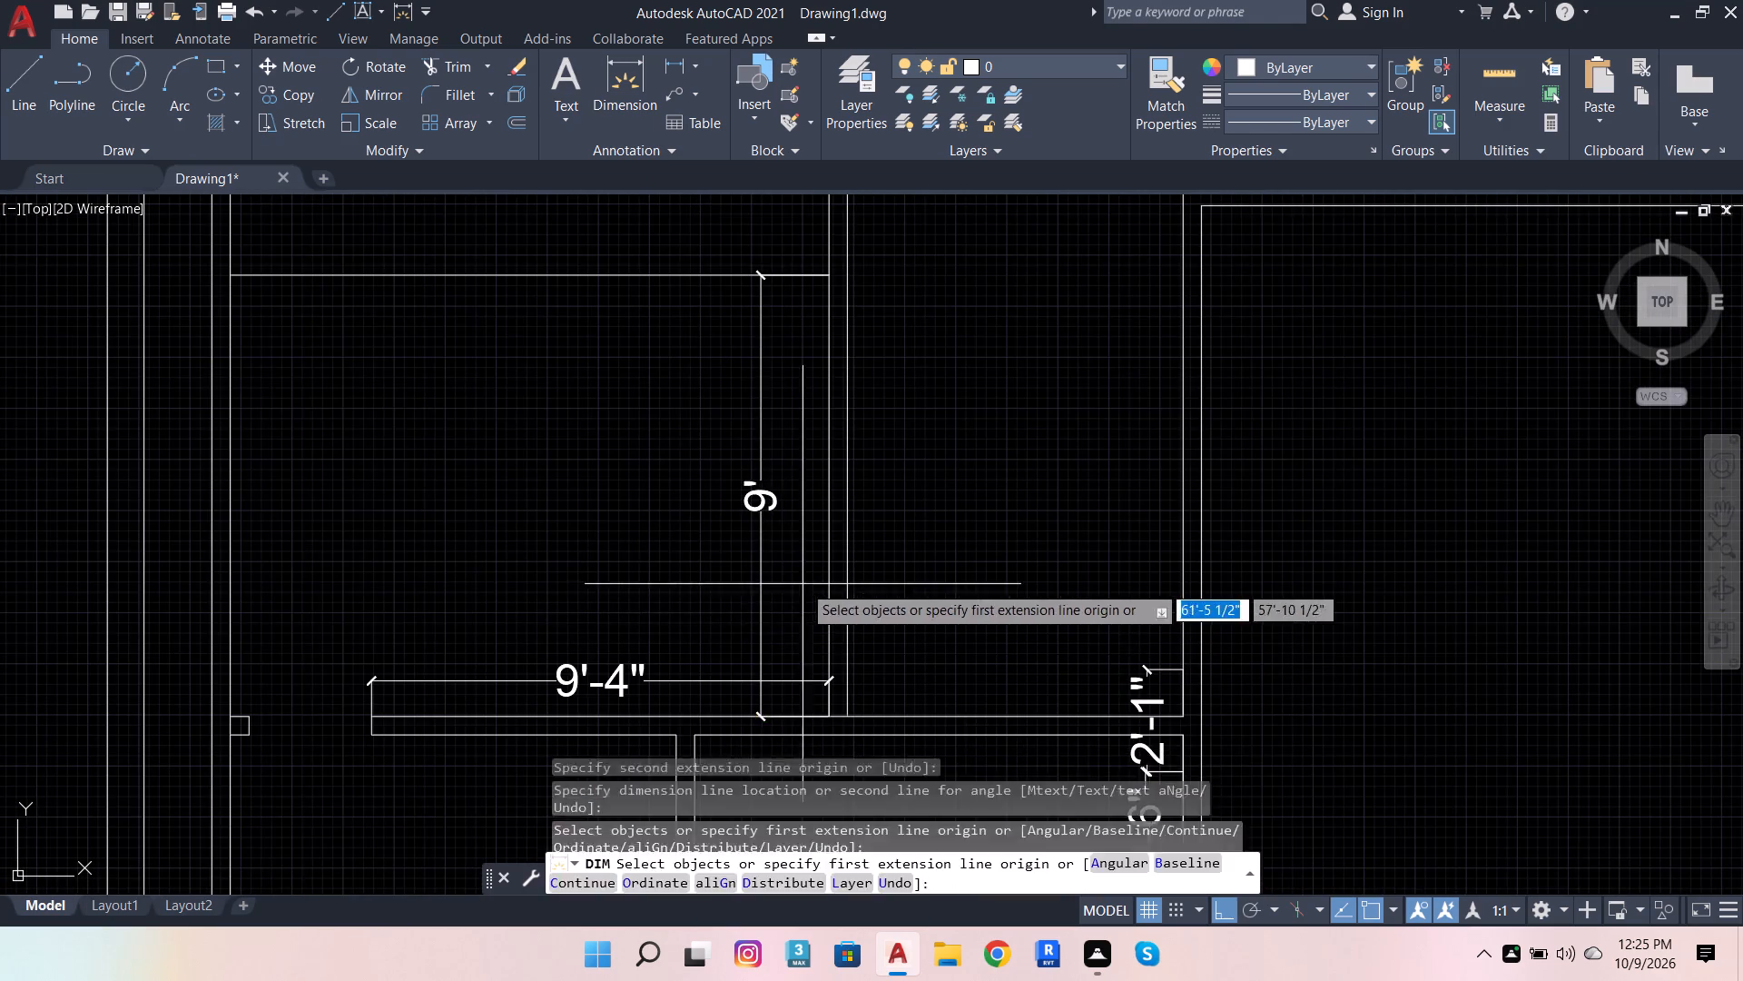
scroll(803, 584, down, 1)
key(Escape)
key(Escape)
key(Escape)
key(Escape)
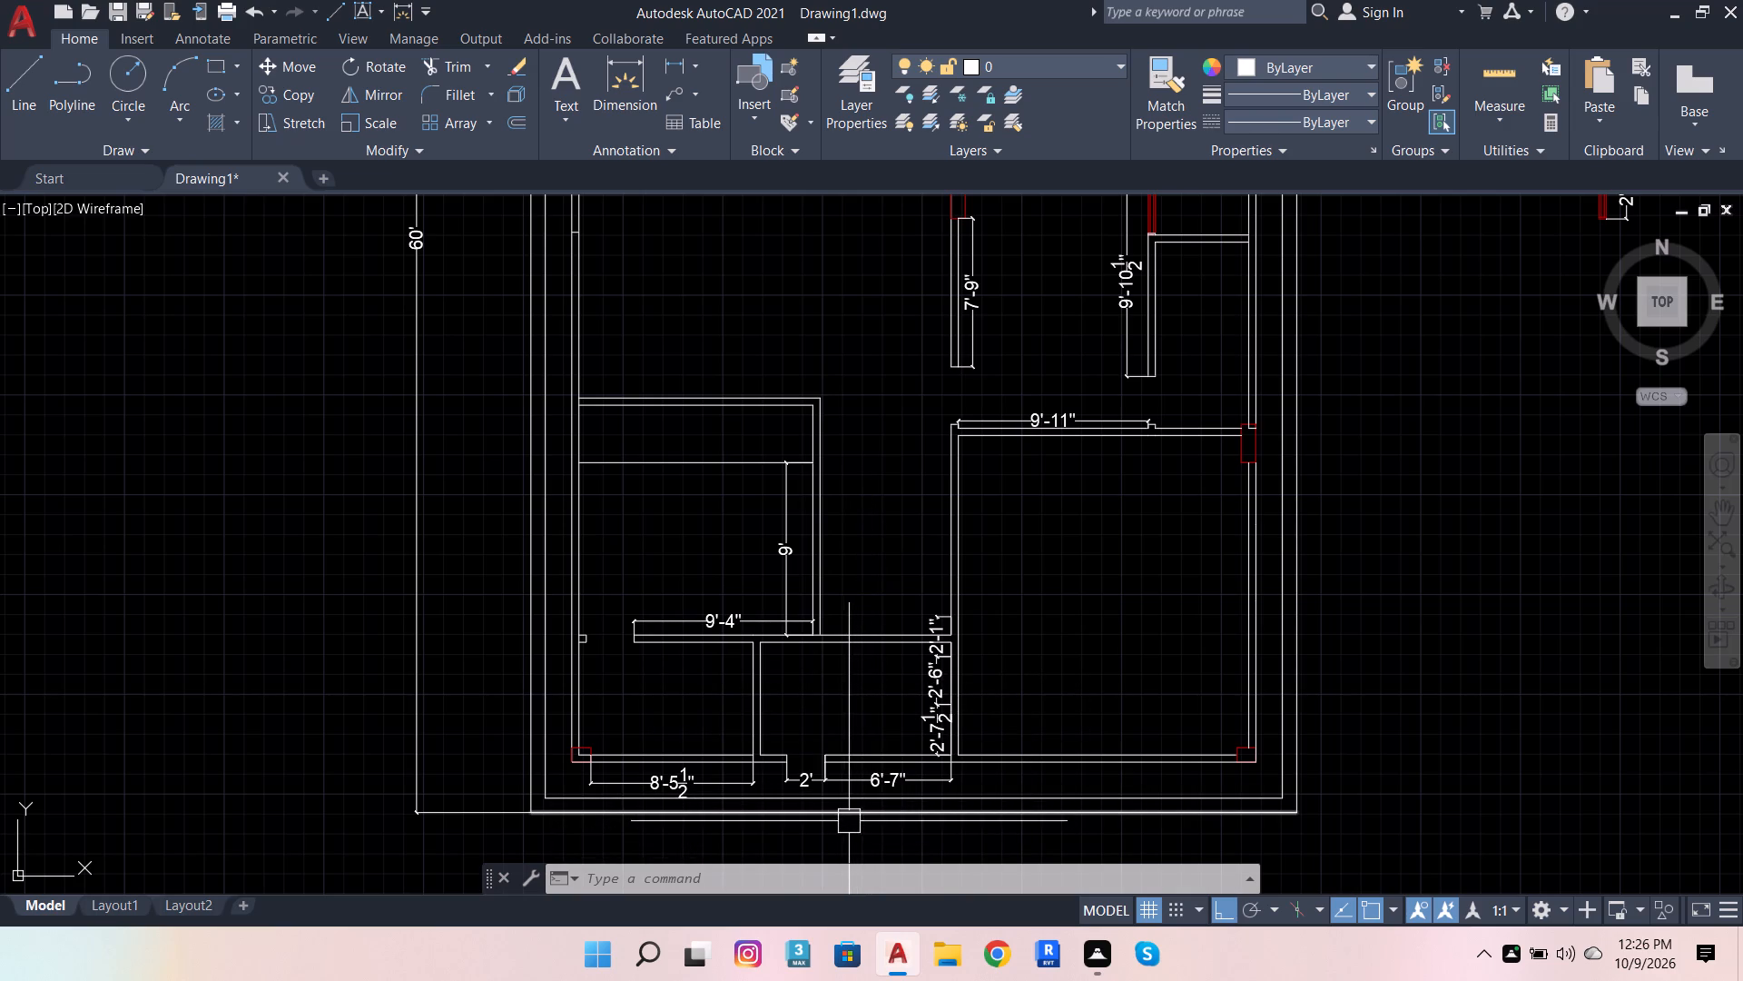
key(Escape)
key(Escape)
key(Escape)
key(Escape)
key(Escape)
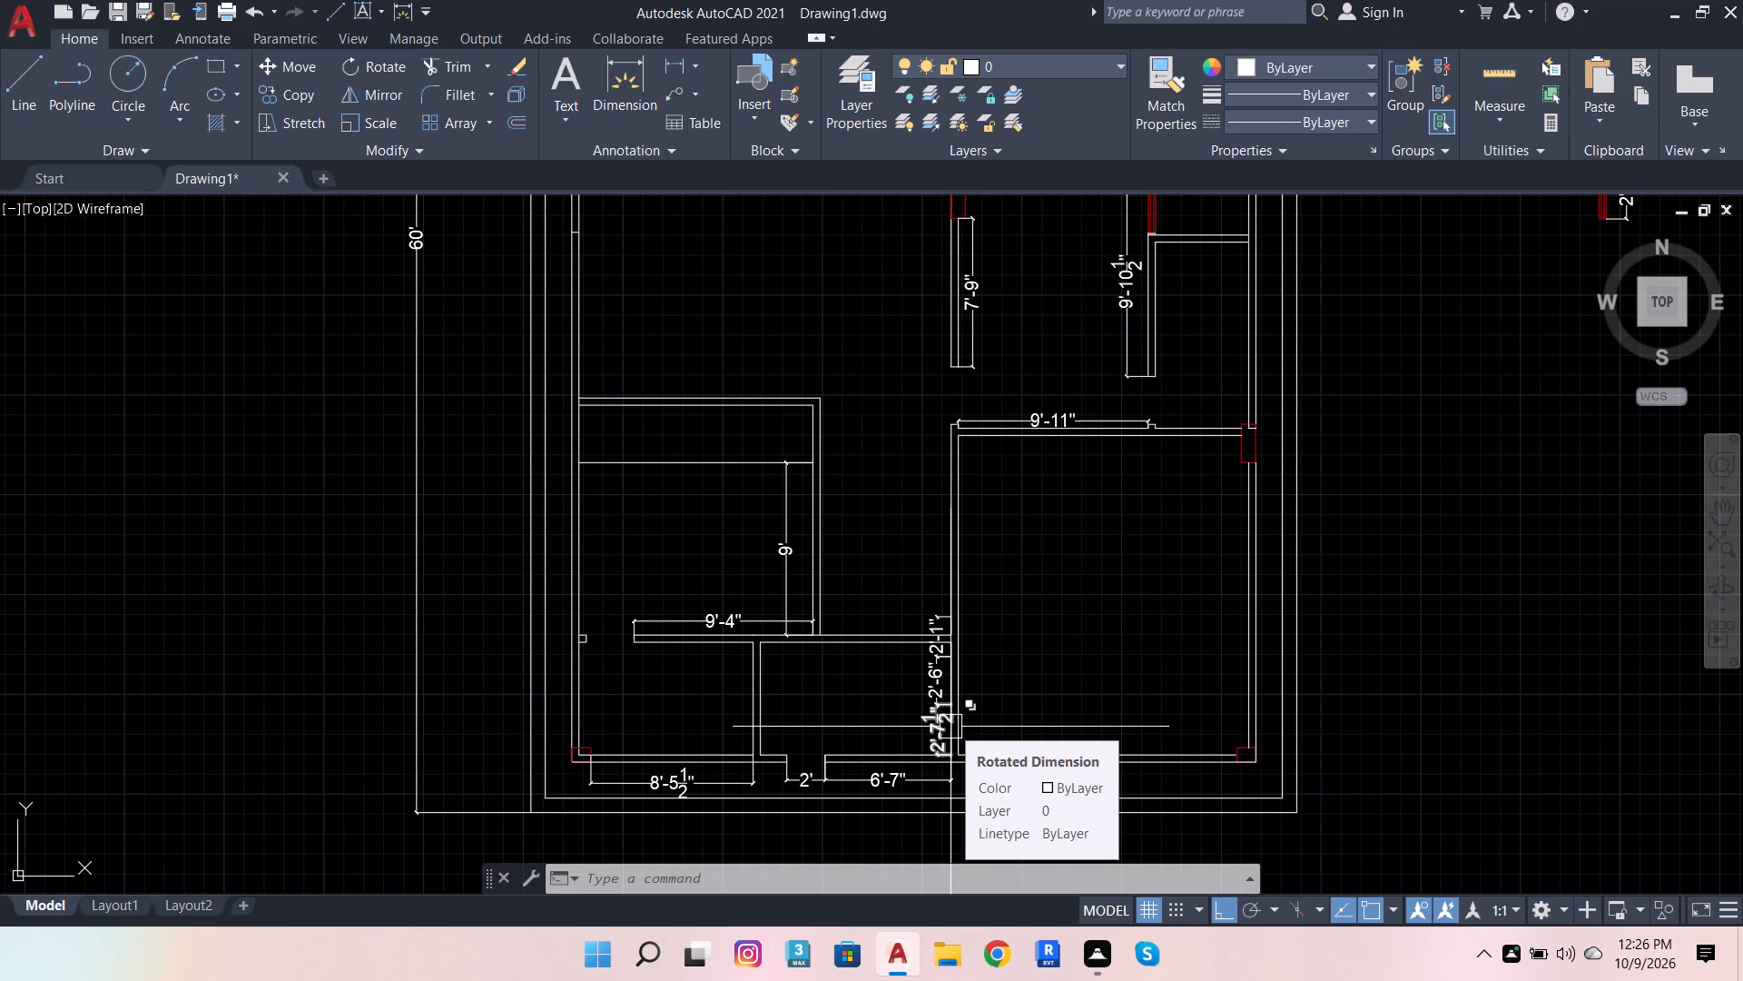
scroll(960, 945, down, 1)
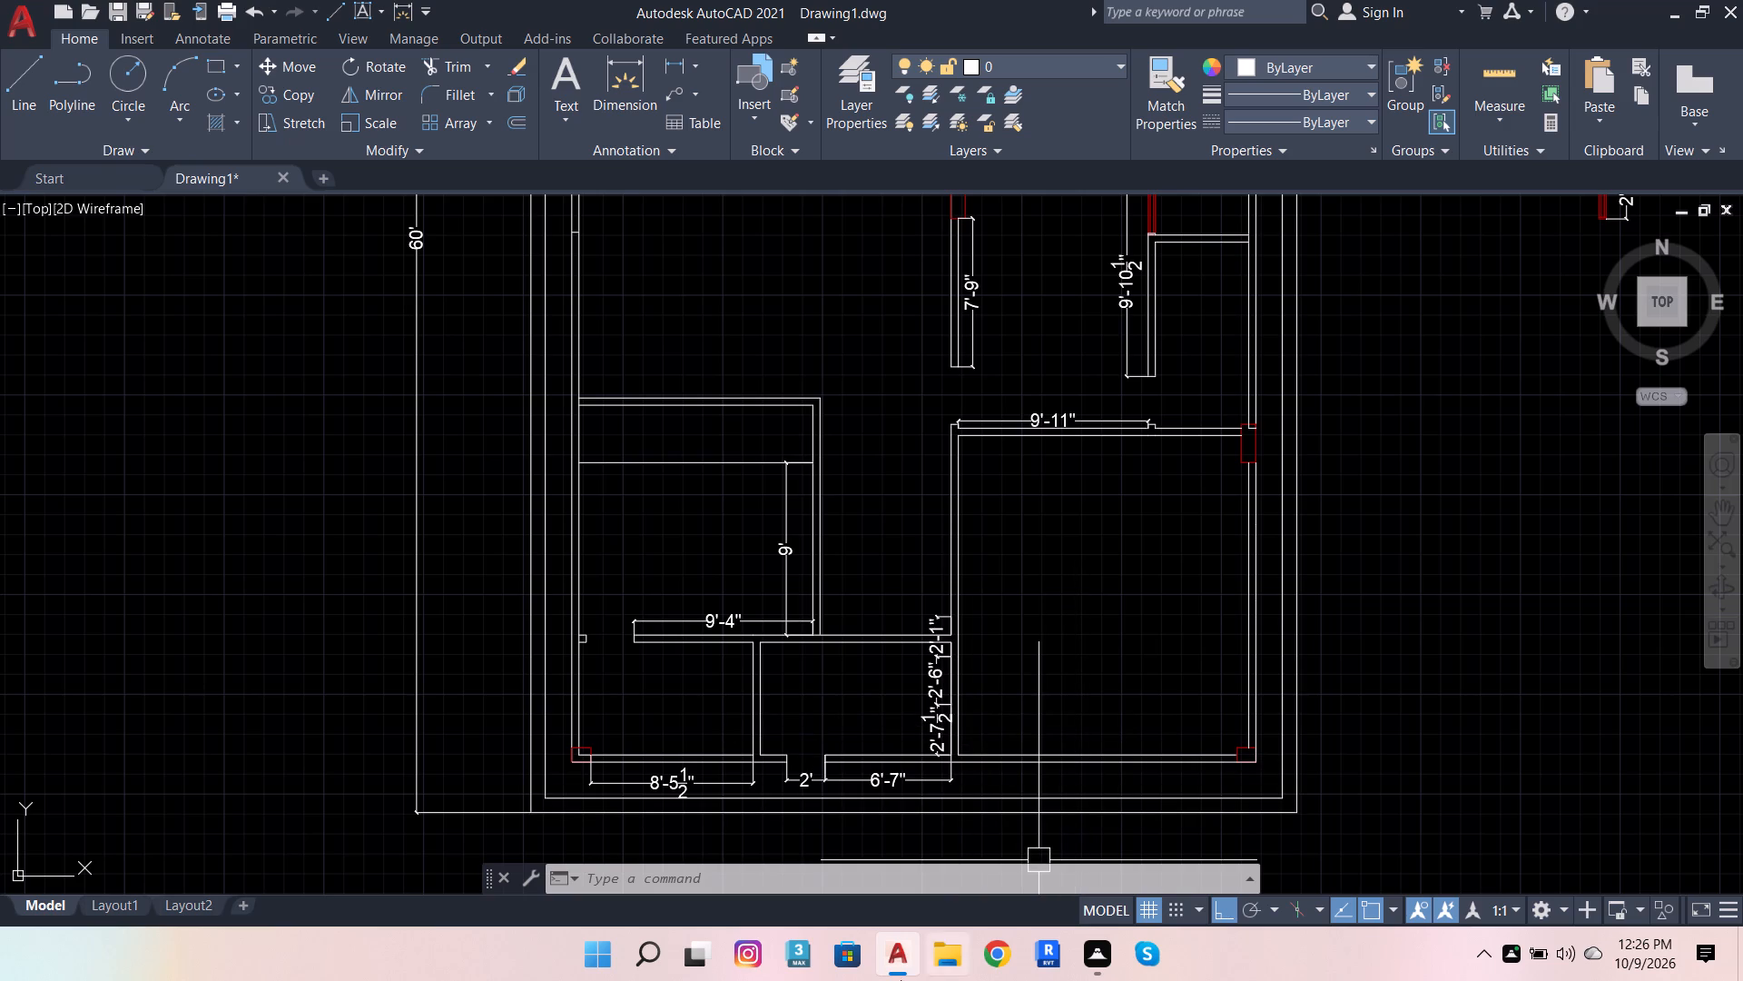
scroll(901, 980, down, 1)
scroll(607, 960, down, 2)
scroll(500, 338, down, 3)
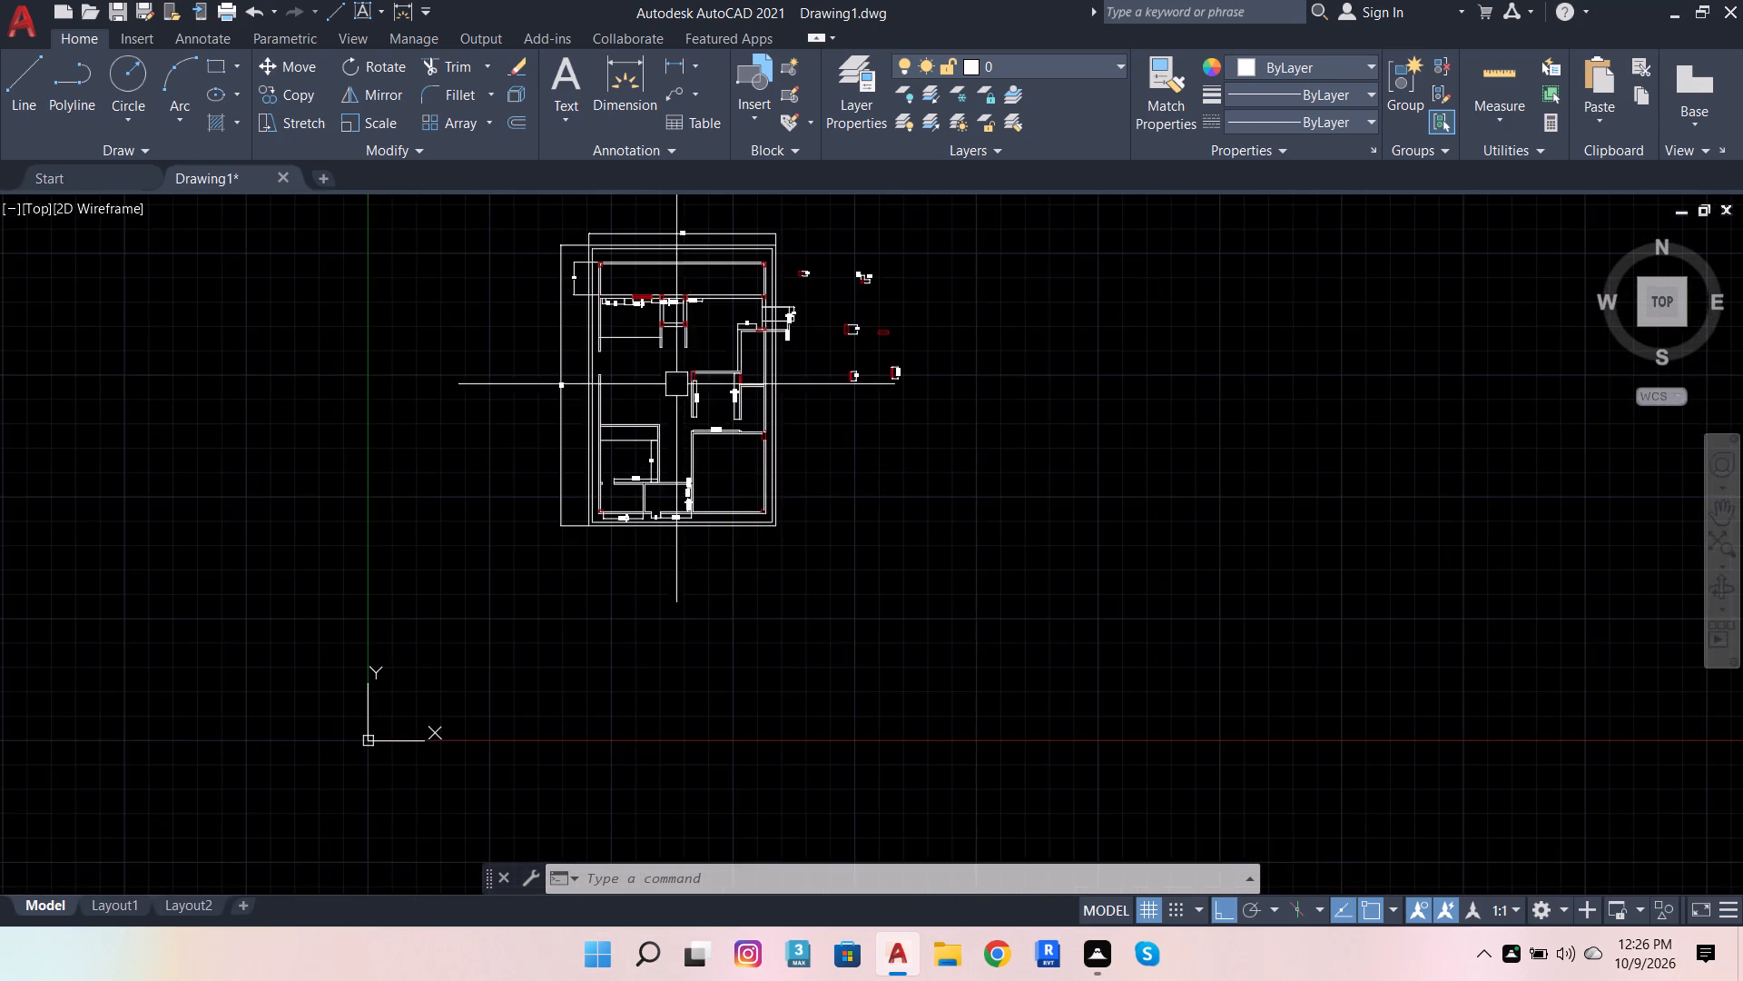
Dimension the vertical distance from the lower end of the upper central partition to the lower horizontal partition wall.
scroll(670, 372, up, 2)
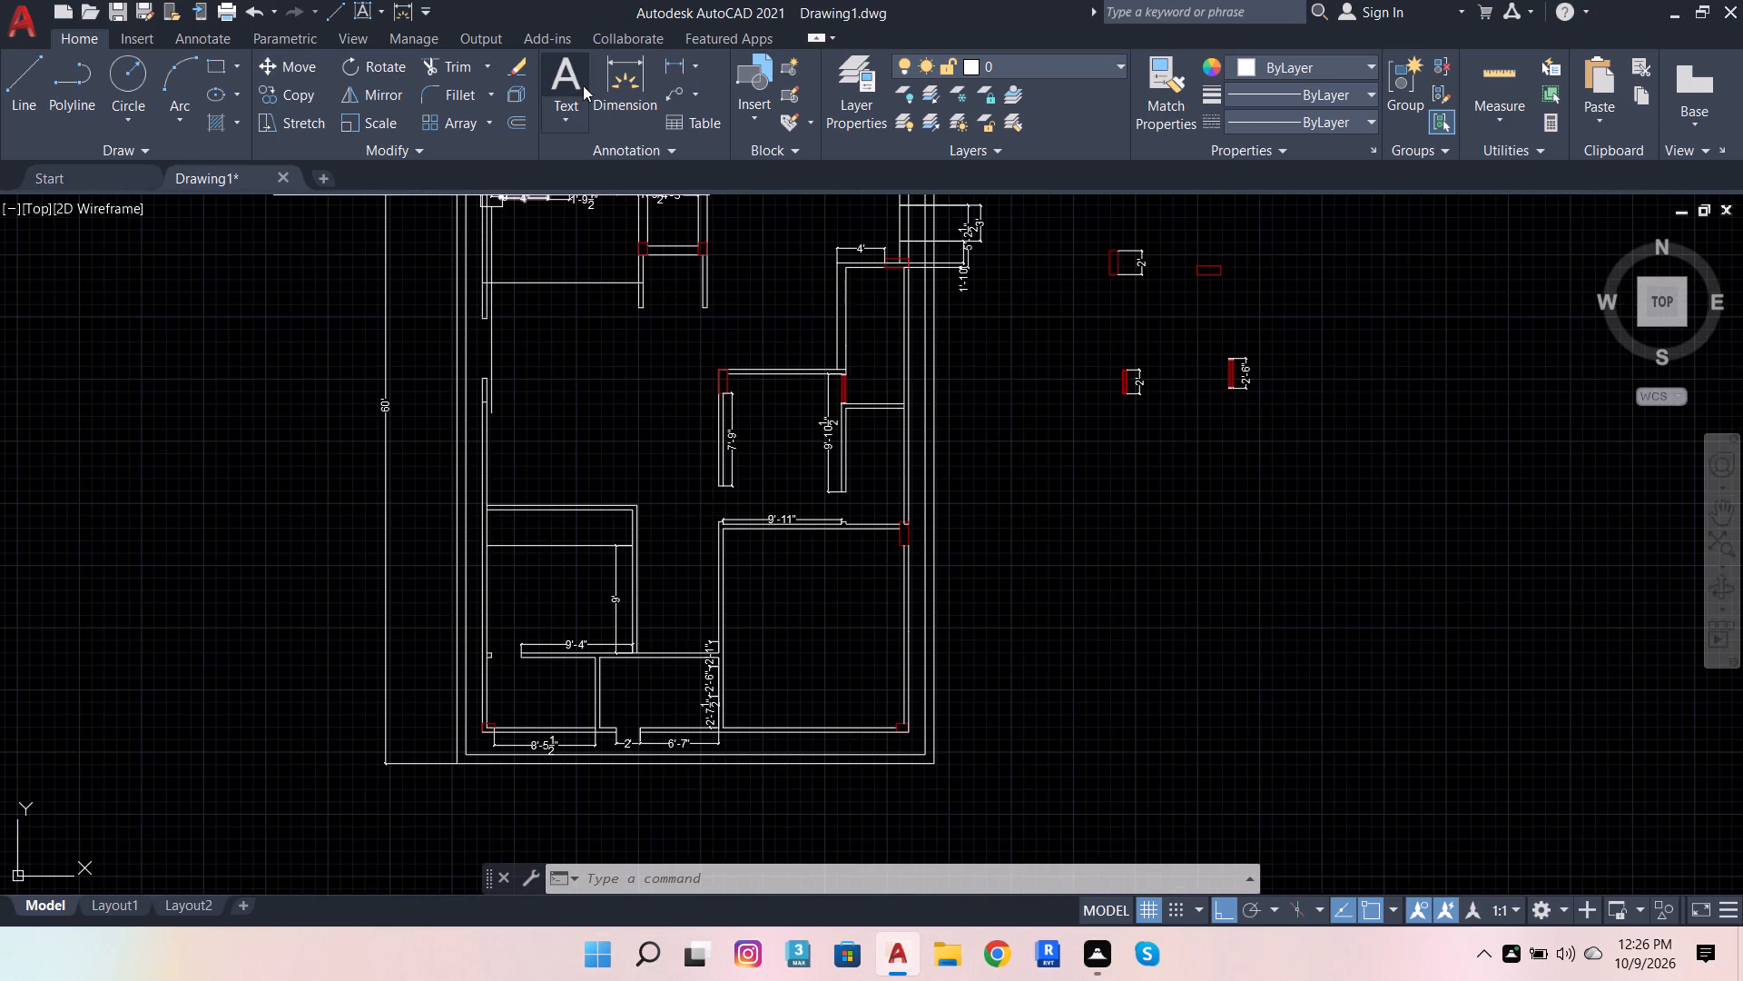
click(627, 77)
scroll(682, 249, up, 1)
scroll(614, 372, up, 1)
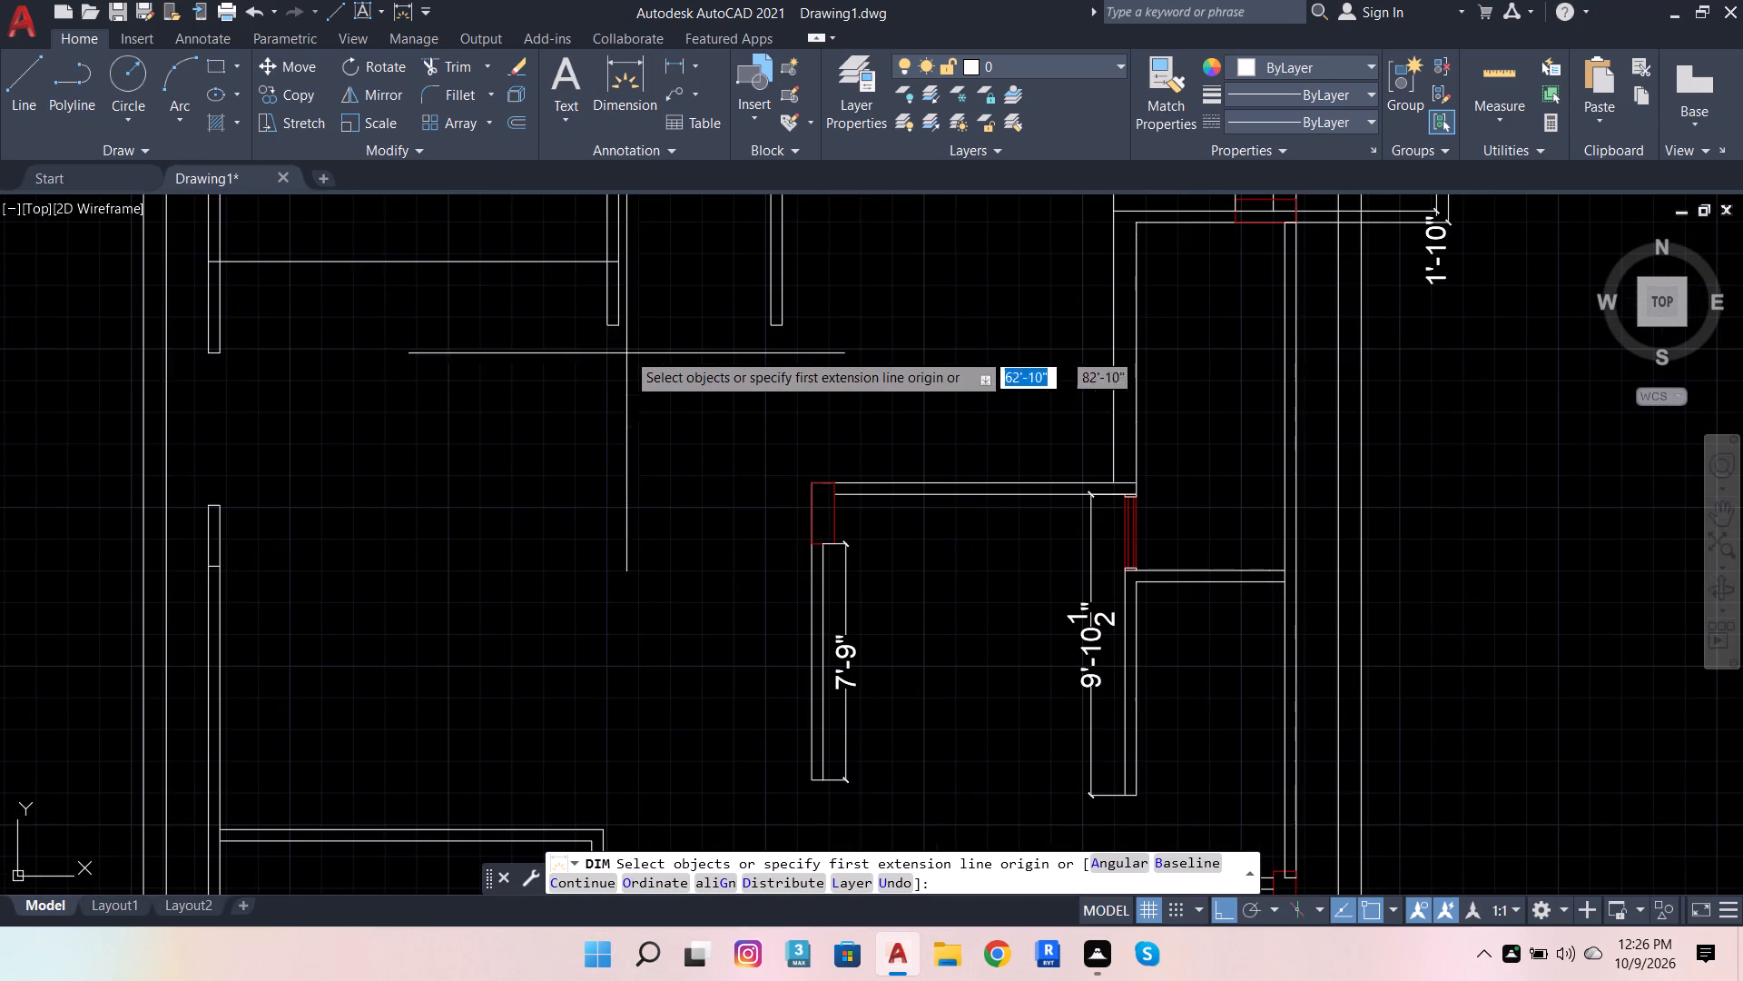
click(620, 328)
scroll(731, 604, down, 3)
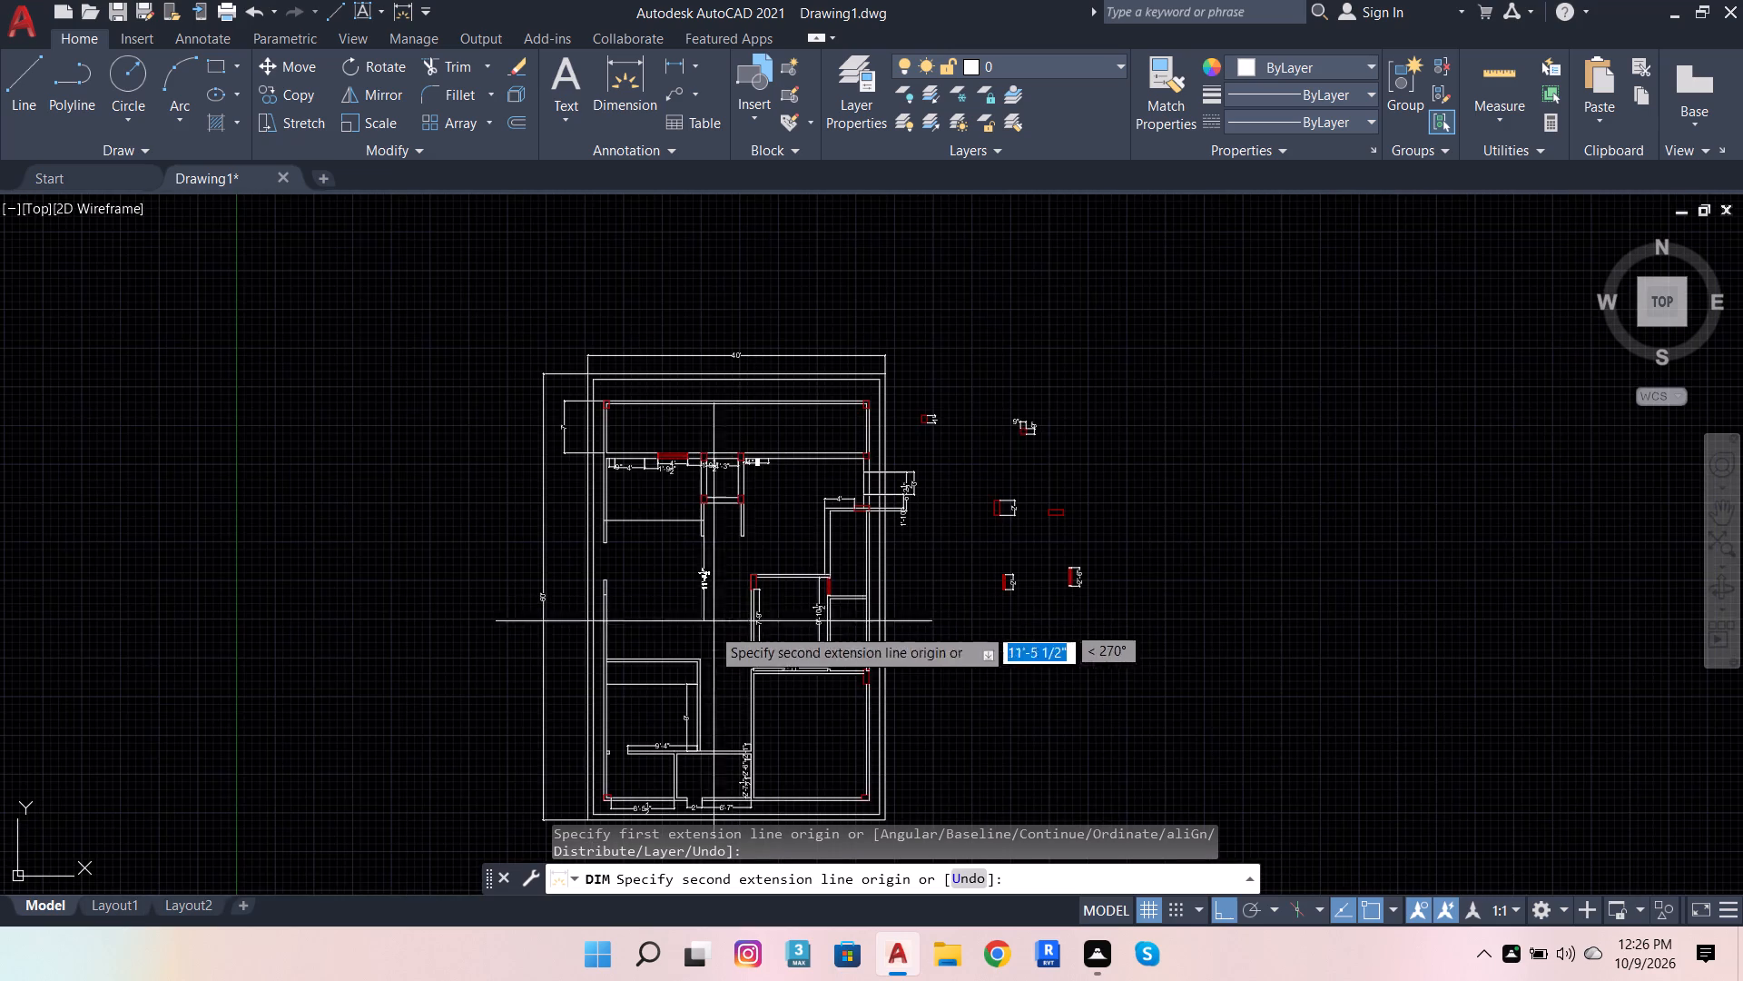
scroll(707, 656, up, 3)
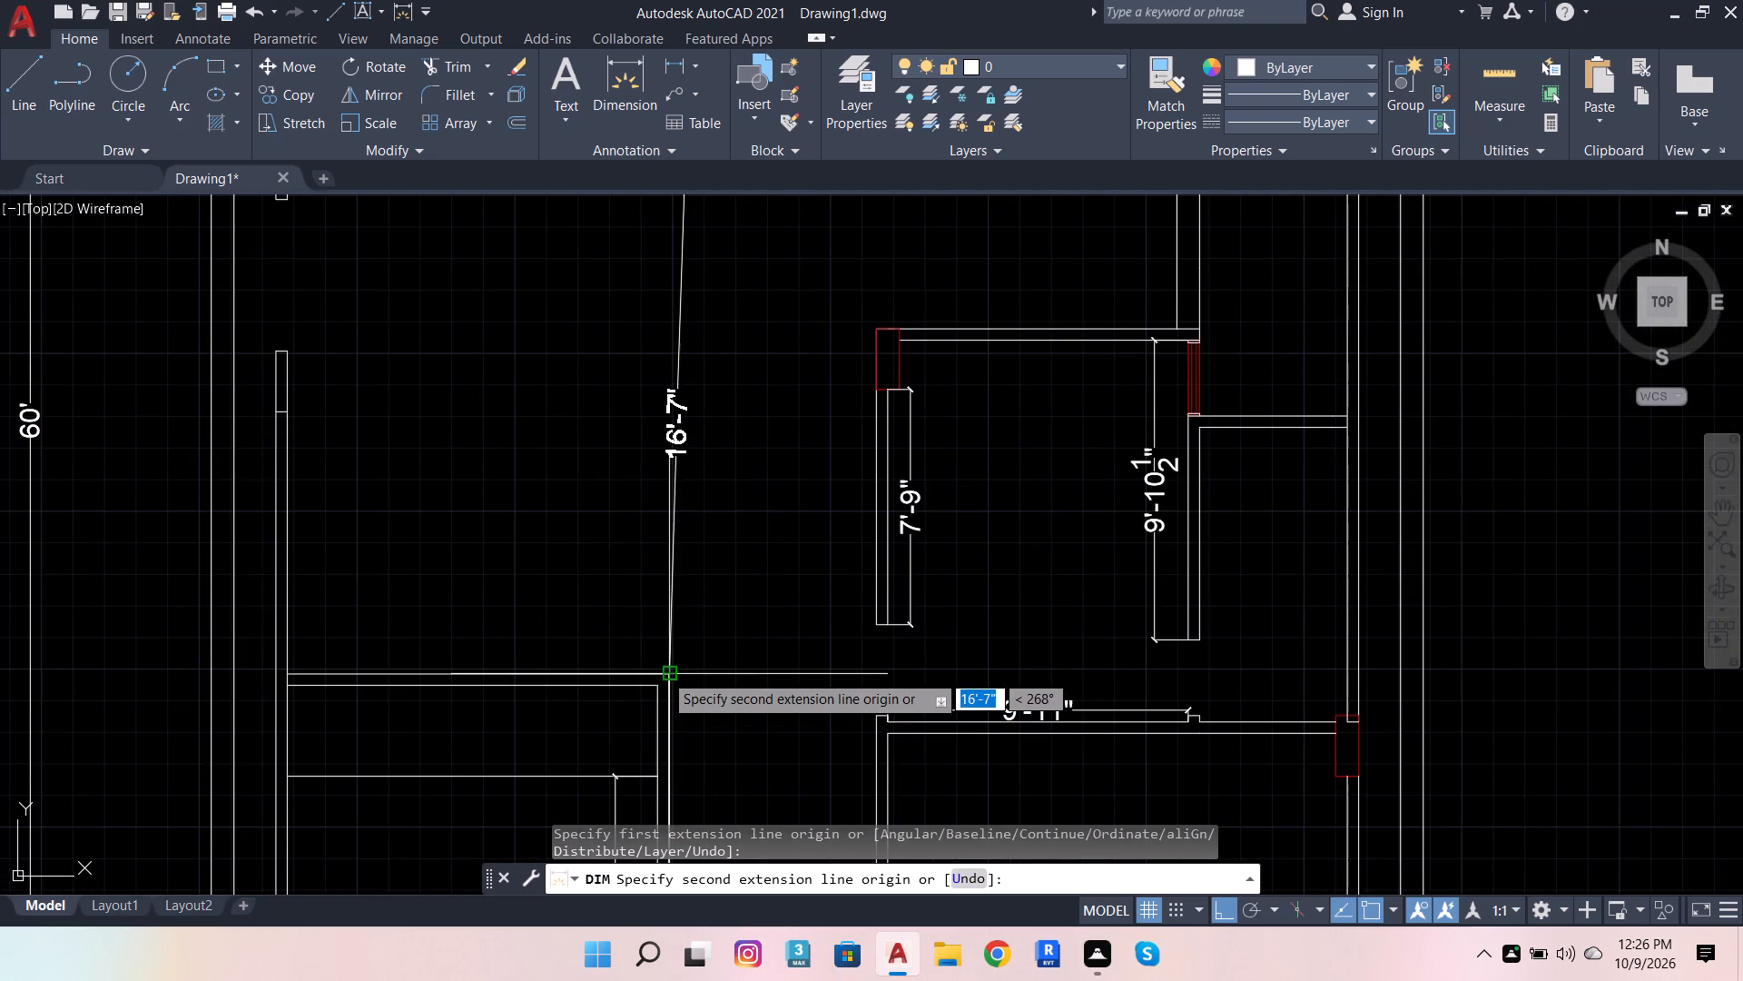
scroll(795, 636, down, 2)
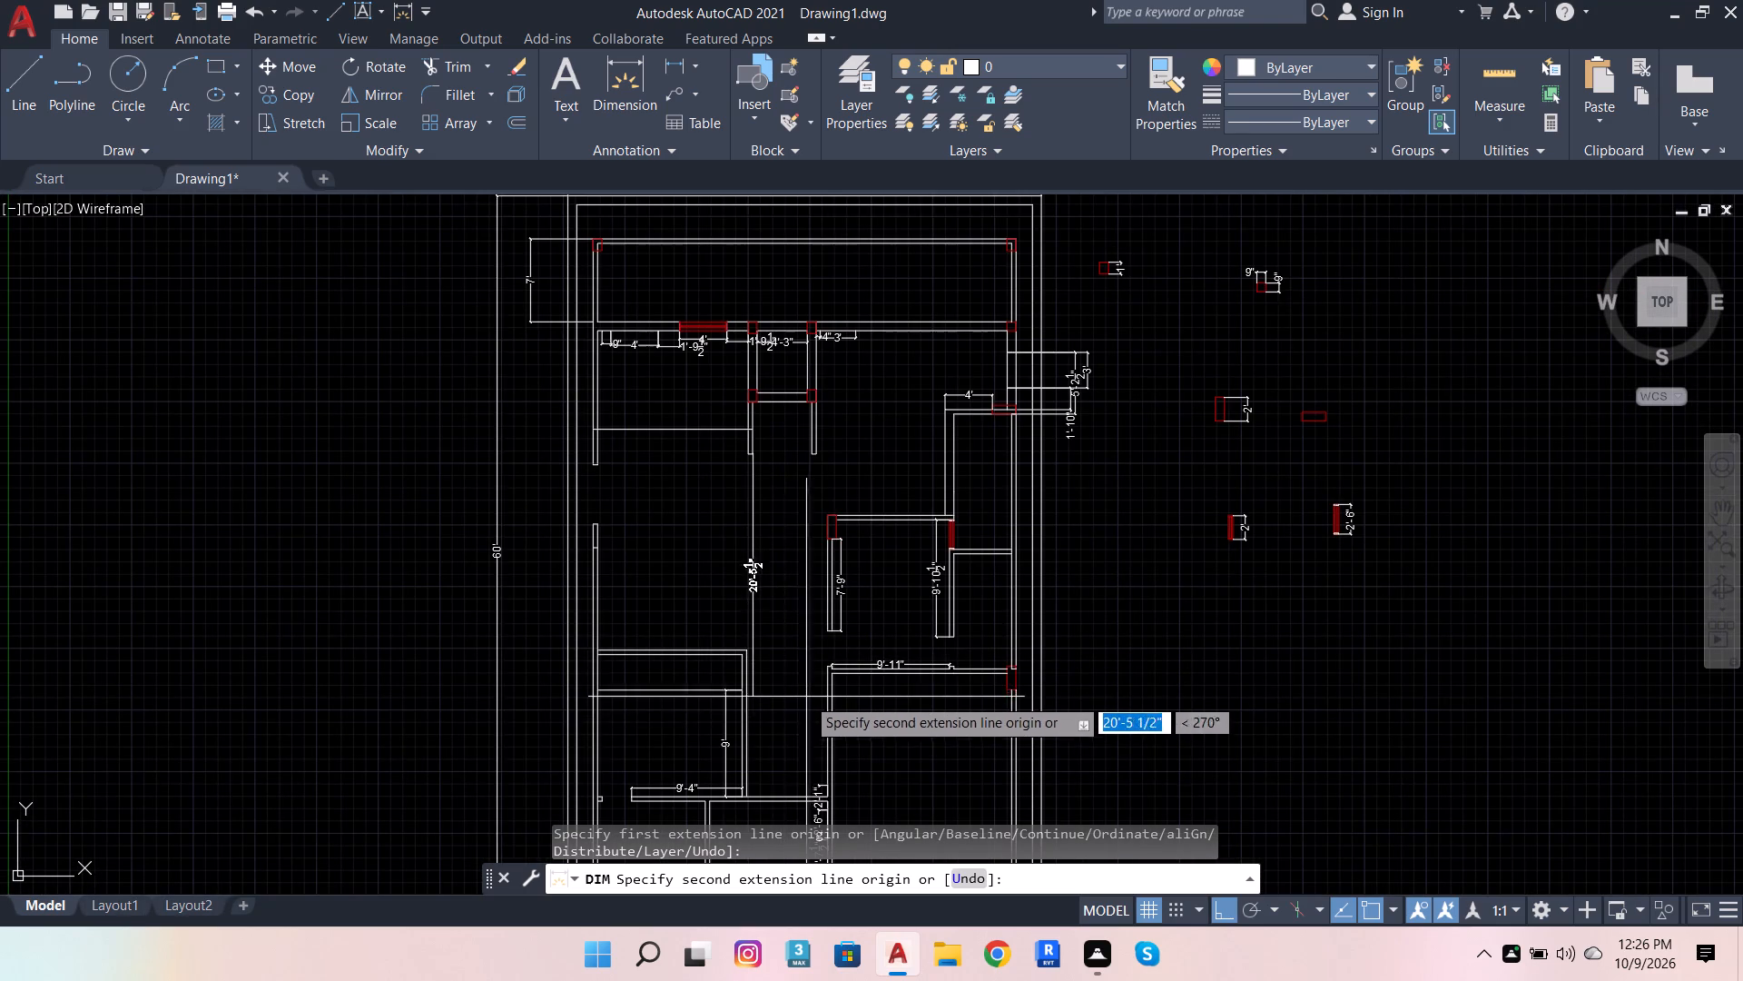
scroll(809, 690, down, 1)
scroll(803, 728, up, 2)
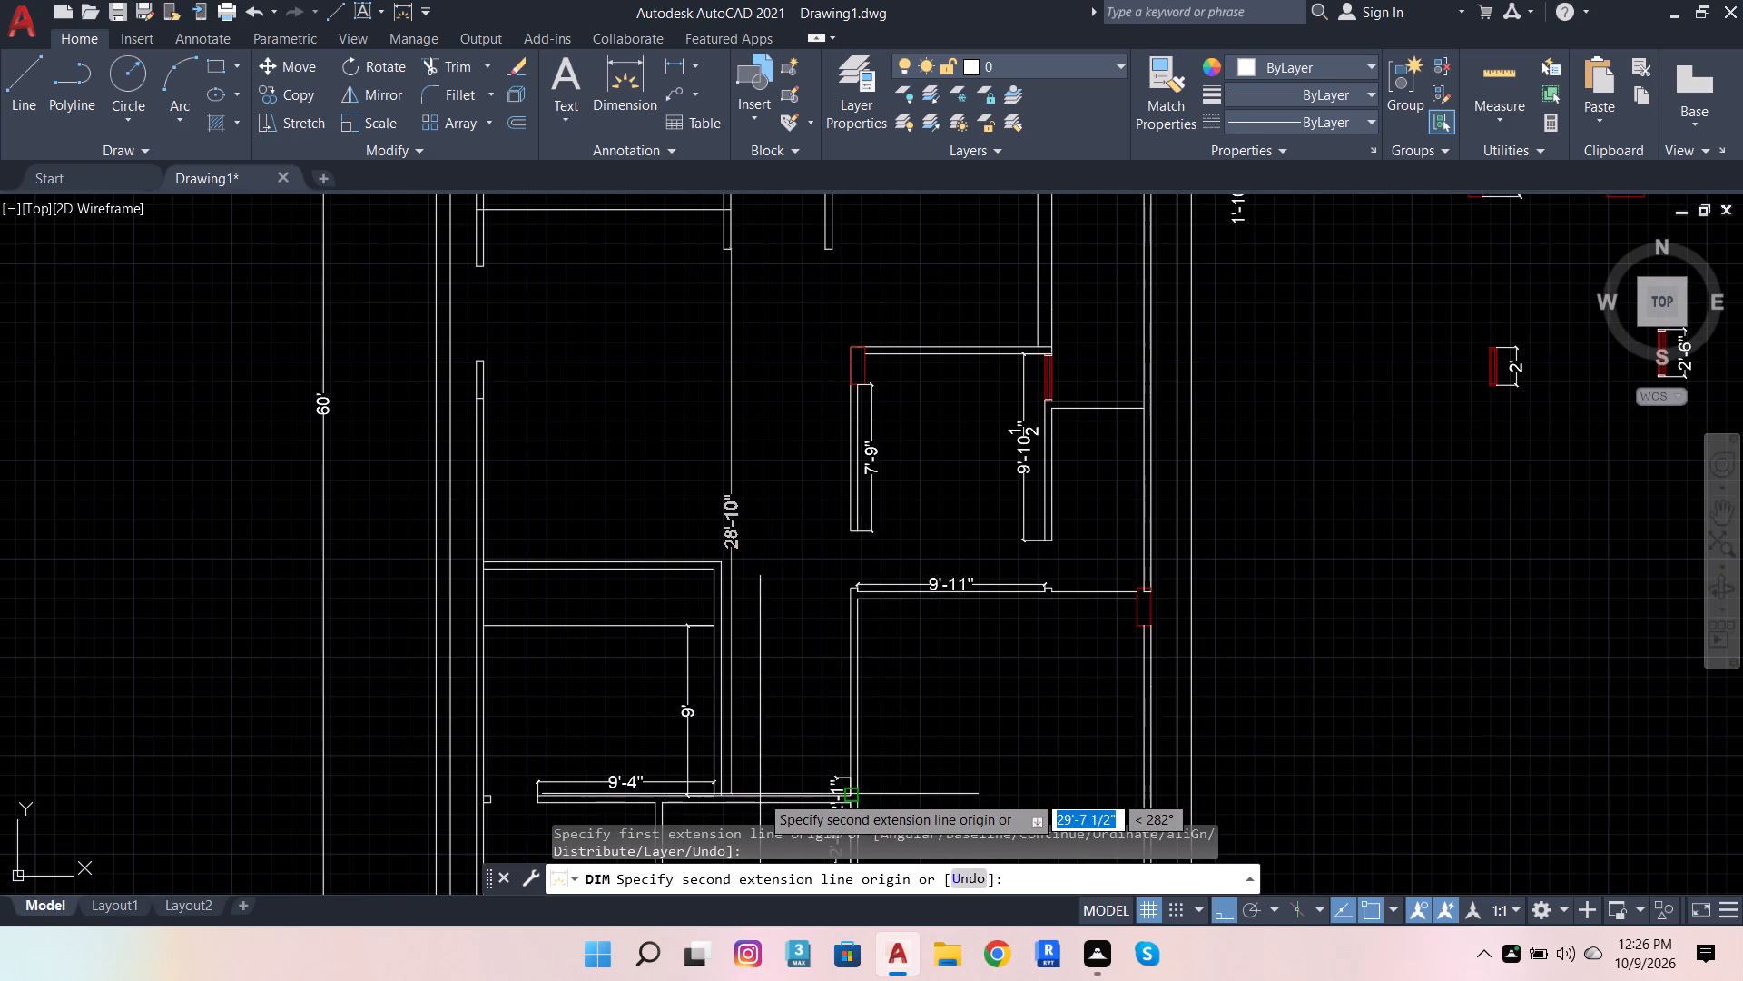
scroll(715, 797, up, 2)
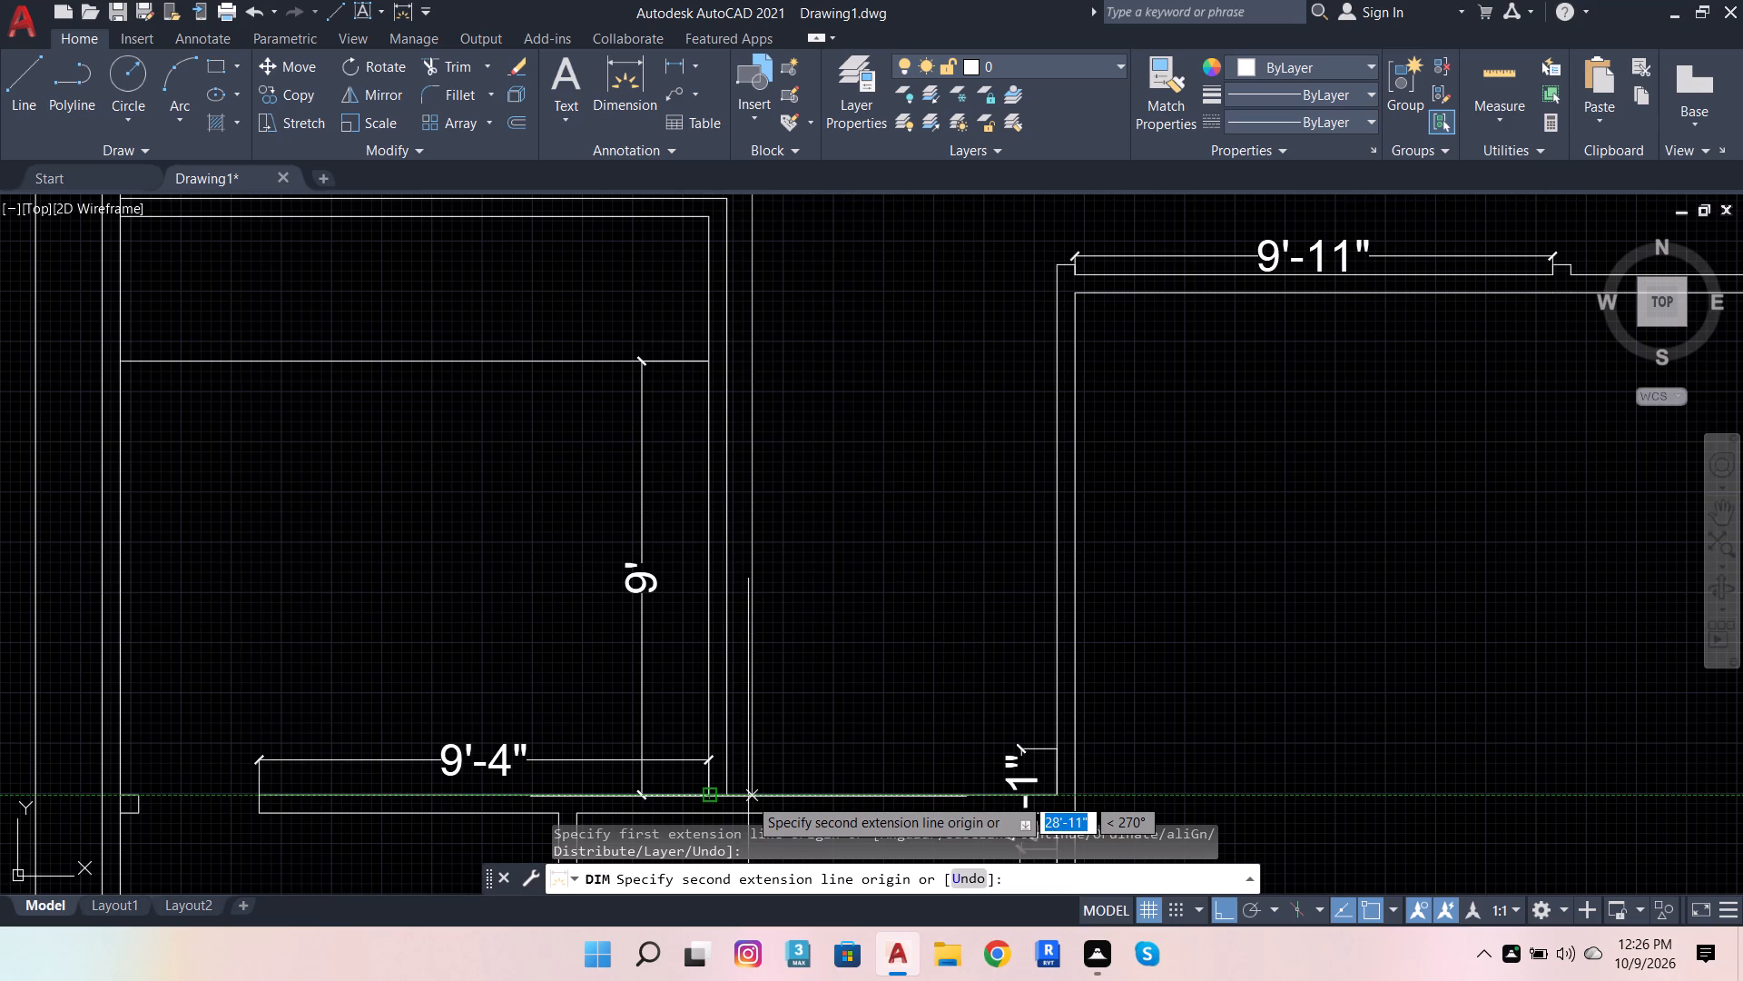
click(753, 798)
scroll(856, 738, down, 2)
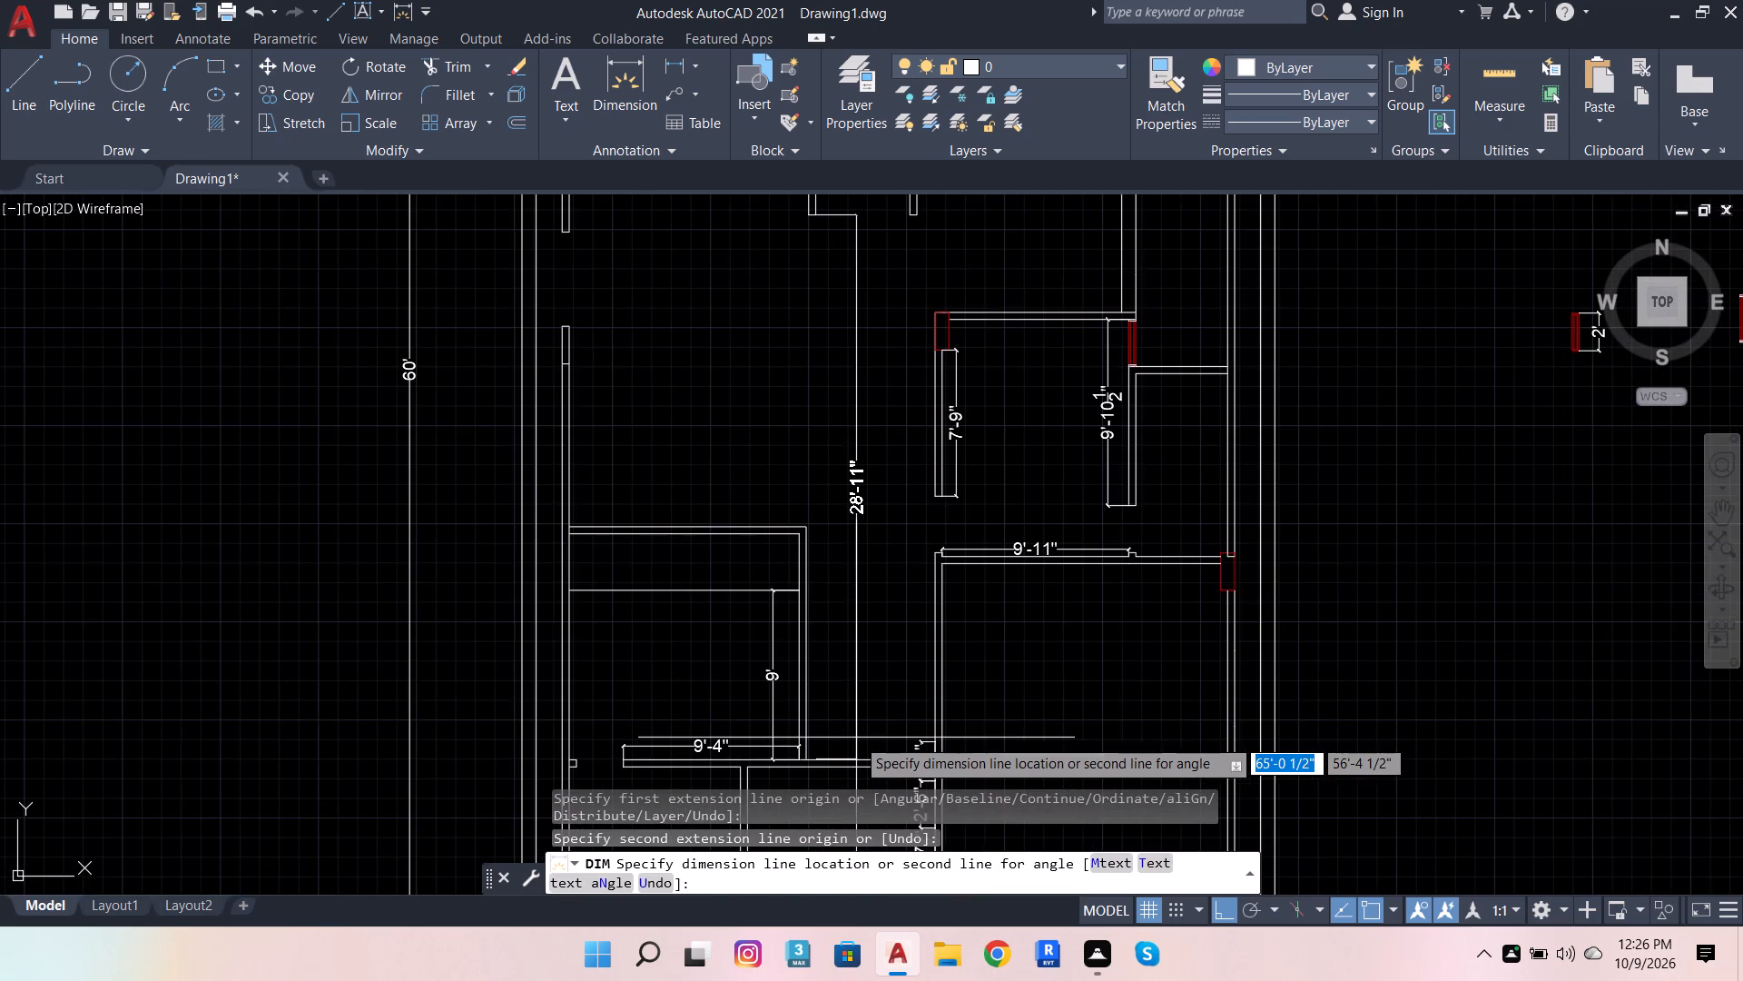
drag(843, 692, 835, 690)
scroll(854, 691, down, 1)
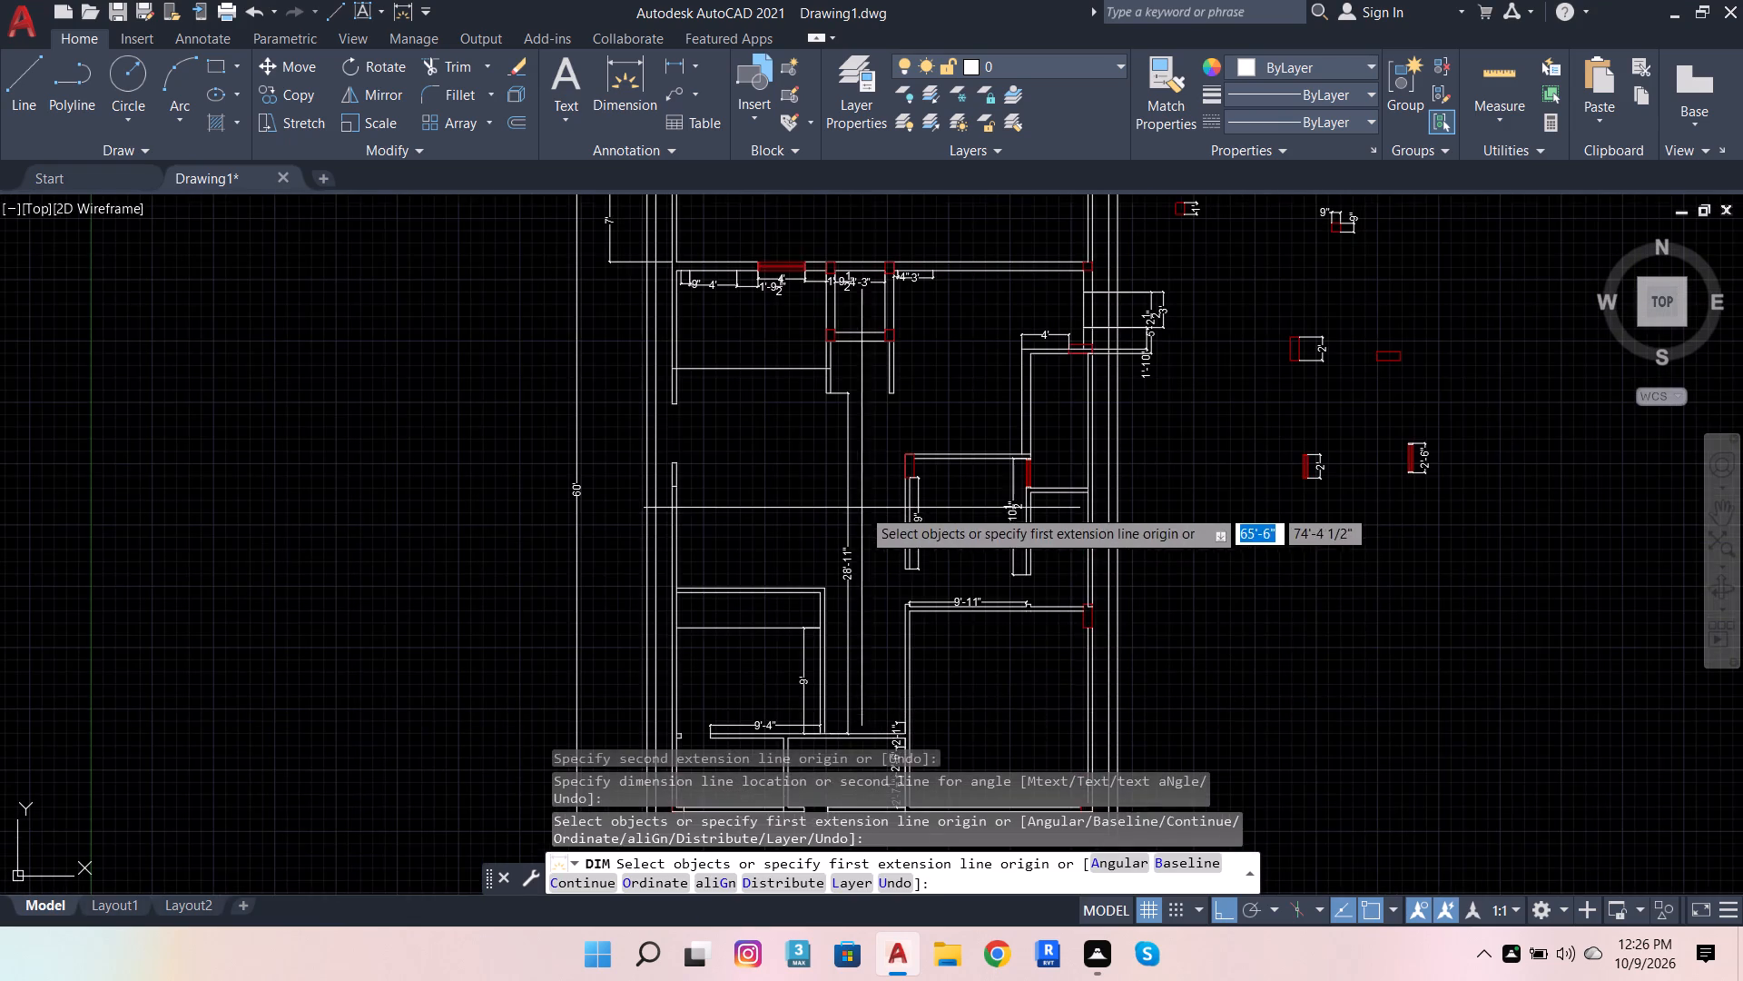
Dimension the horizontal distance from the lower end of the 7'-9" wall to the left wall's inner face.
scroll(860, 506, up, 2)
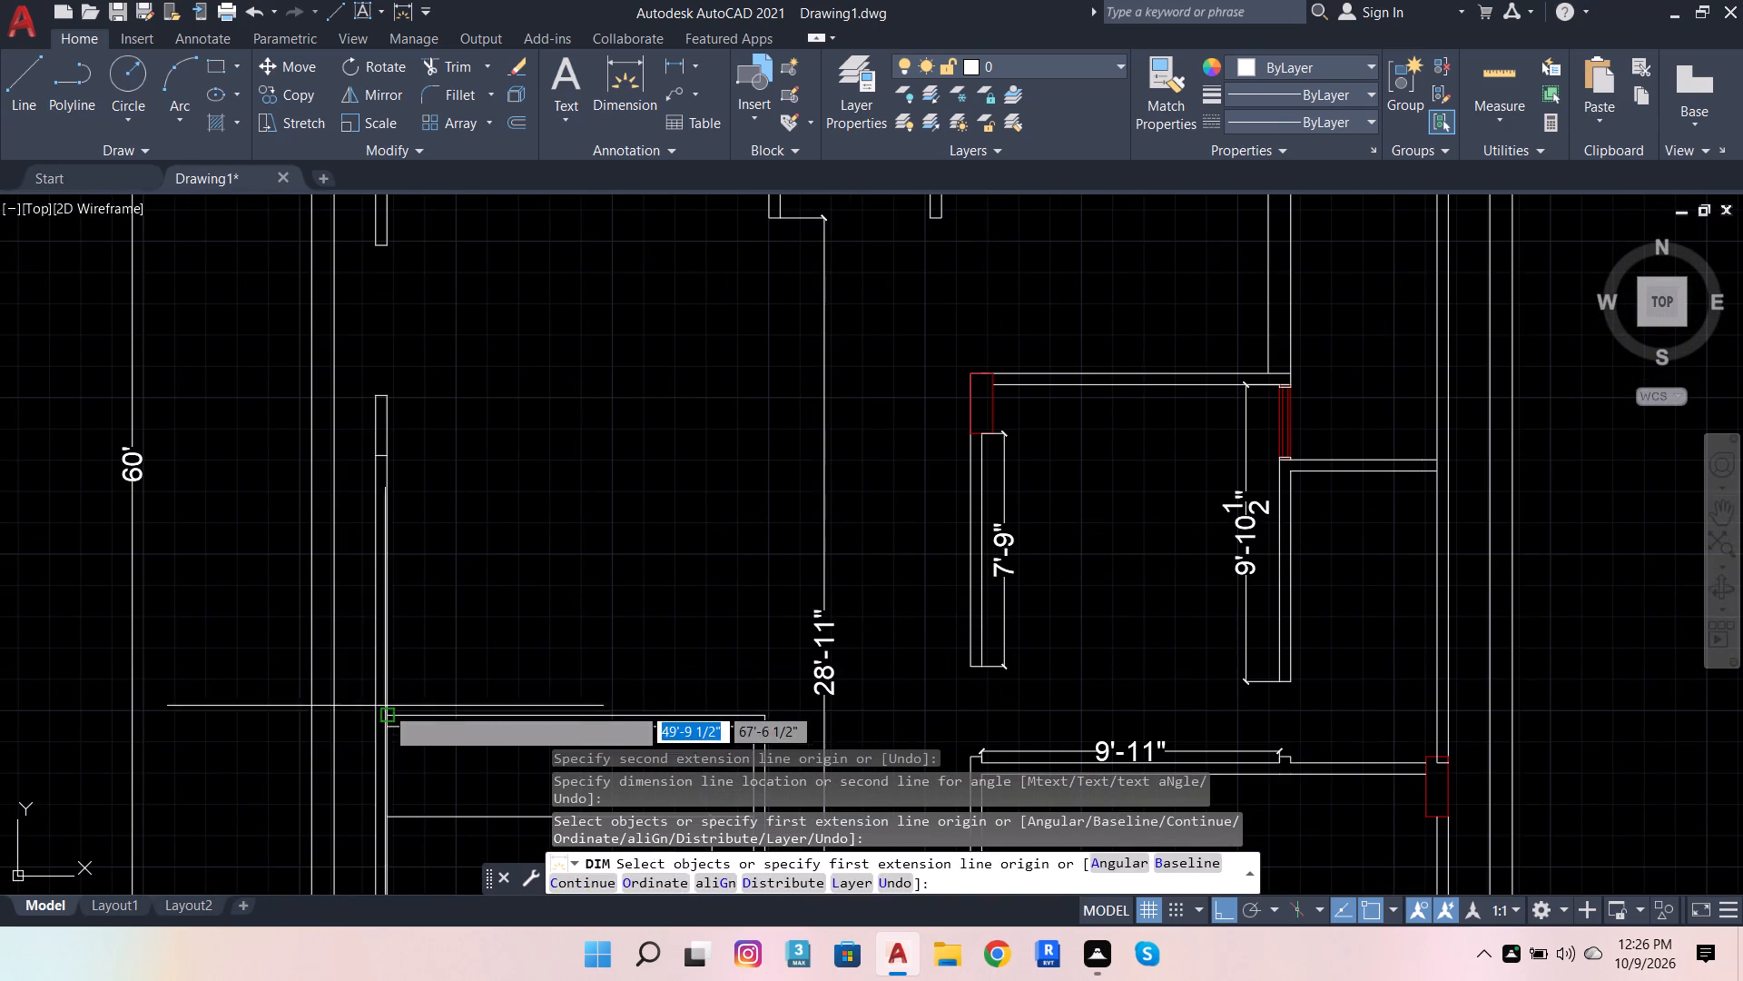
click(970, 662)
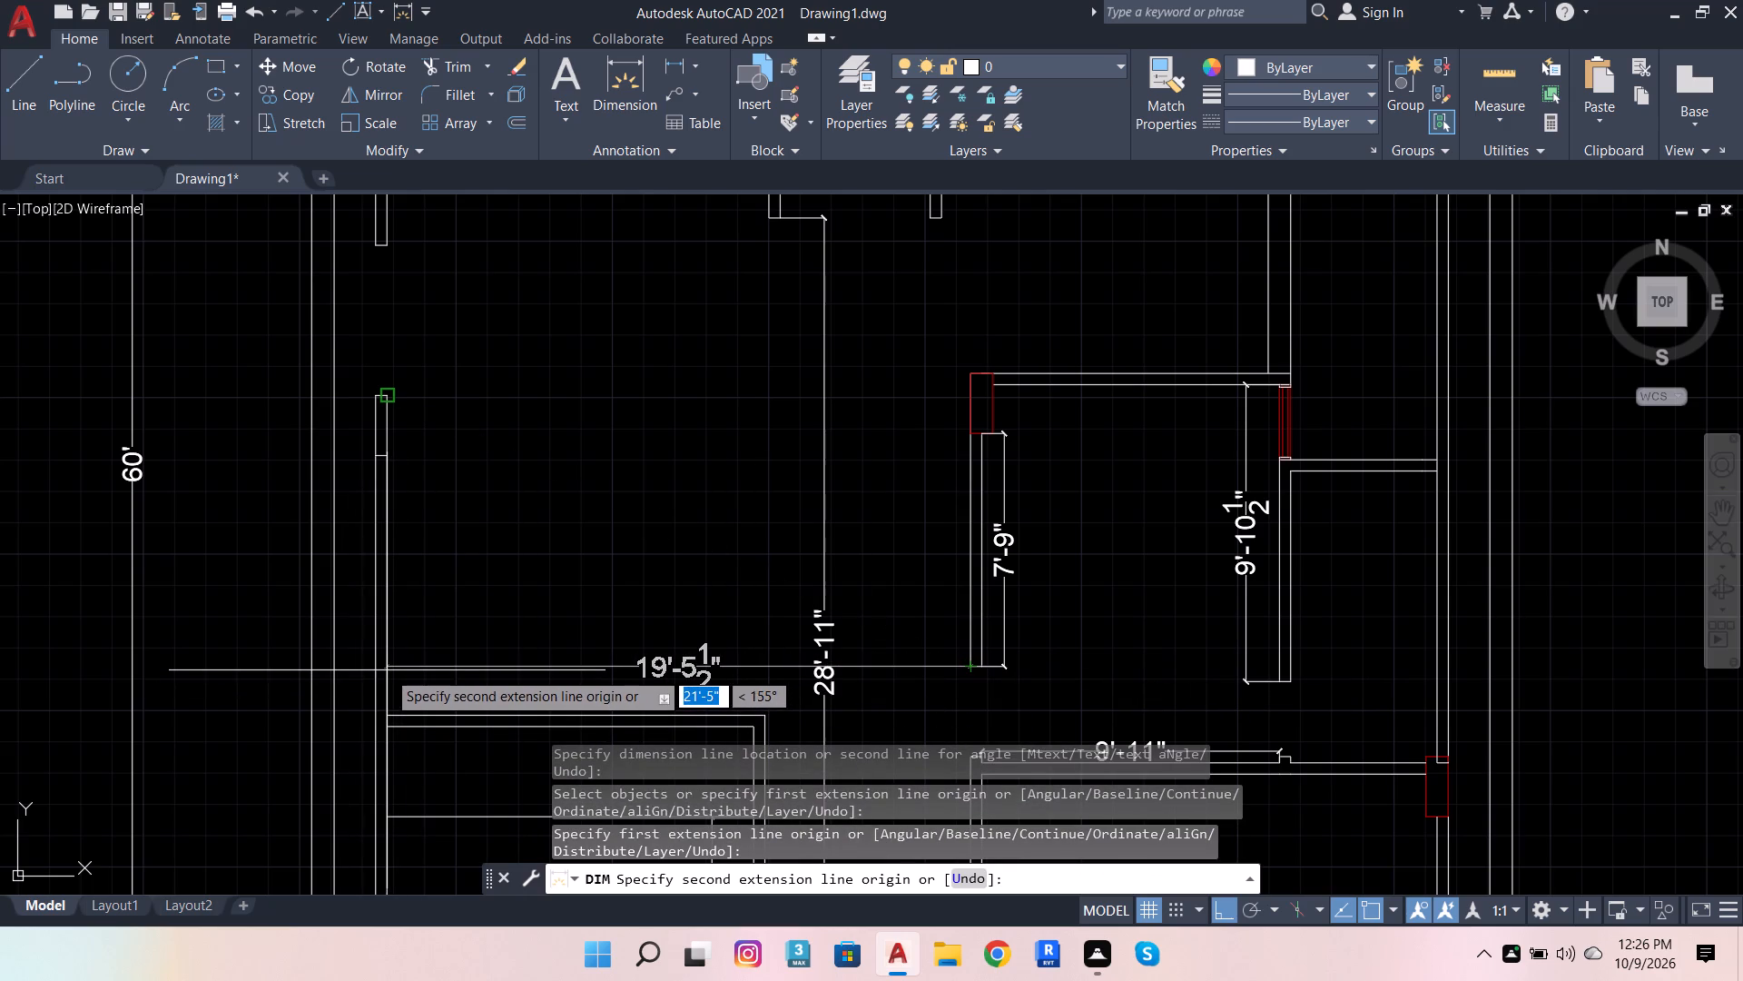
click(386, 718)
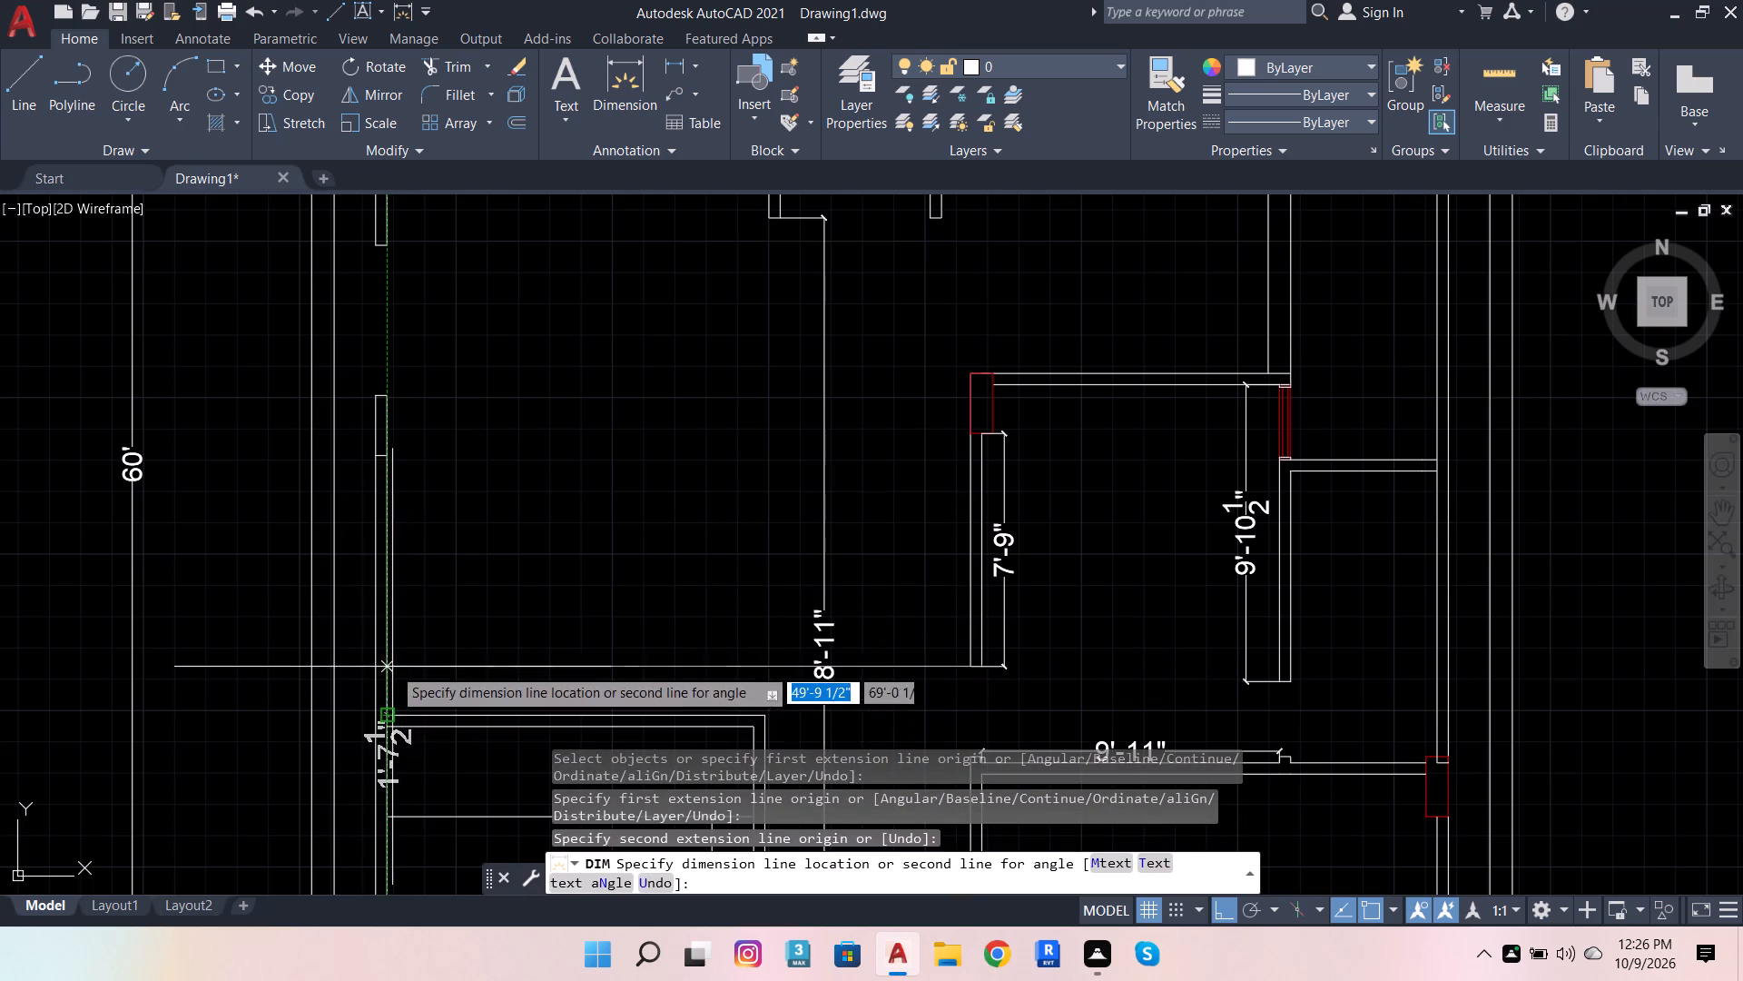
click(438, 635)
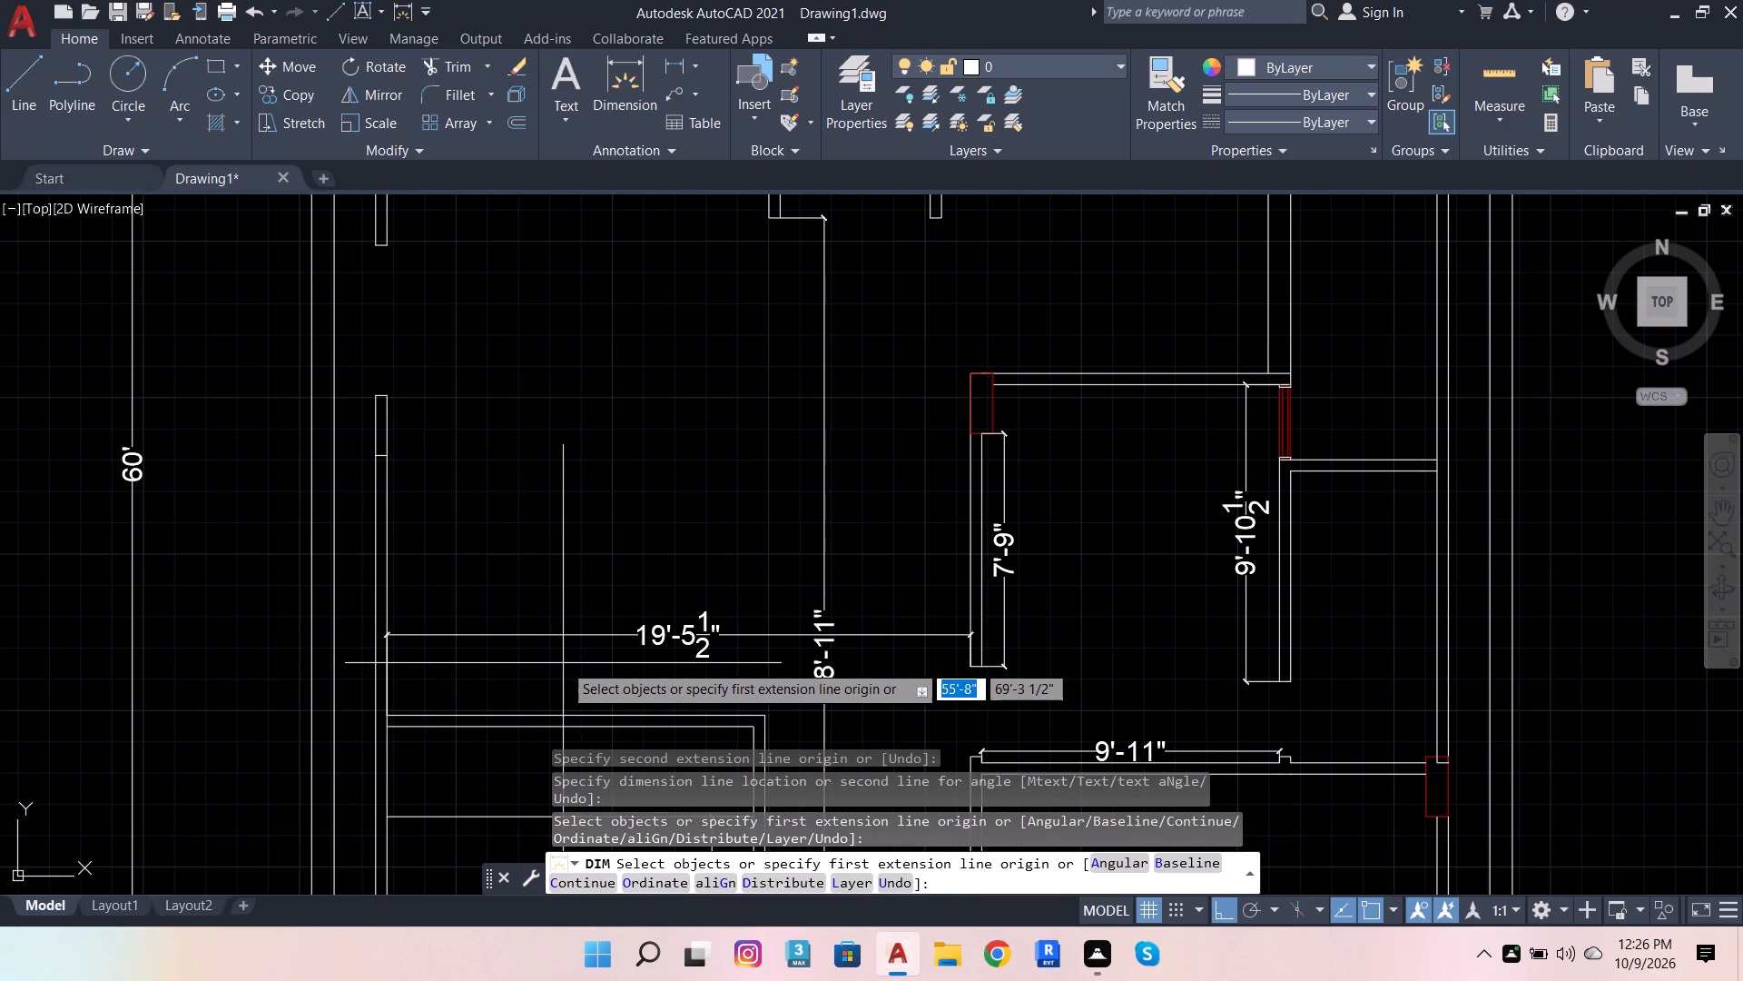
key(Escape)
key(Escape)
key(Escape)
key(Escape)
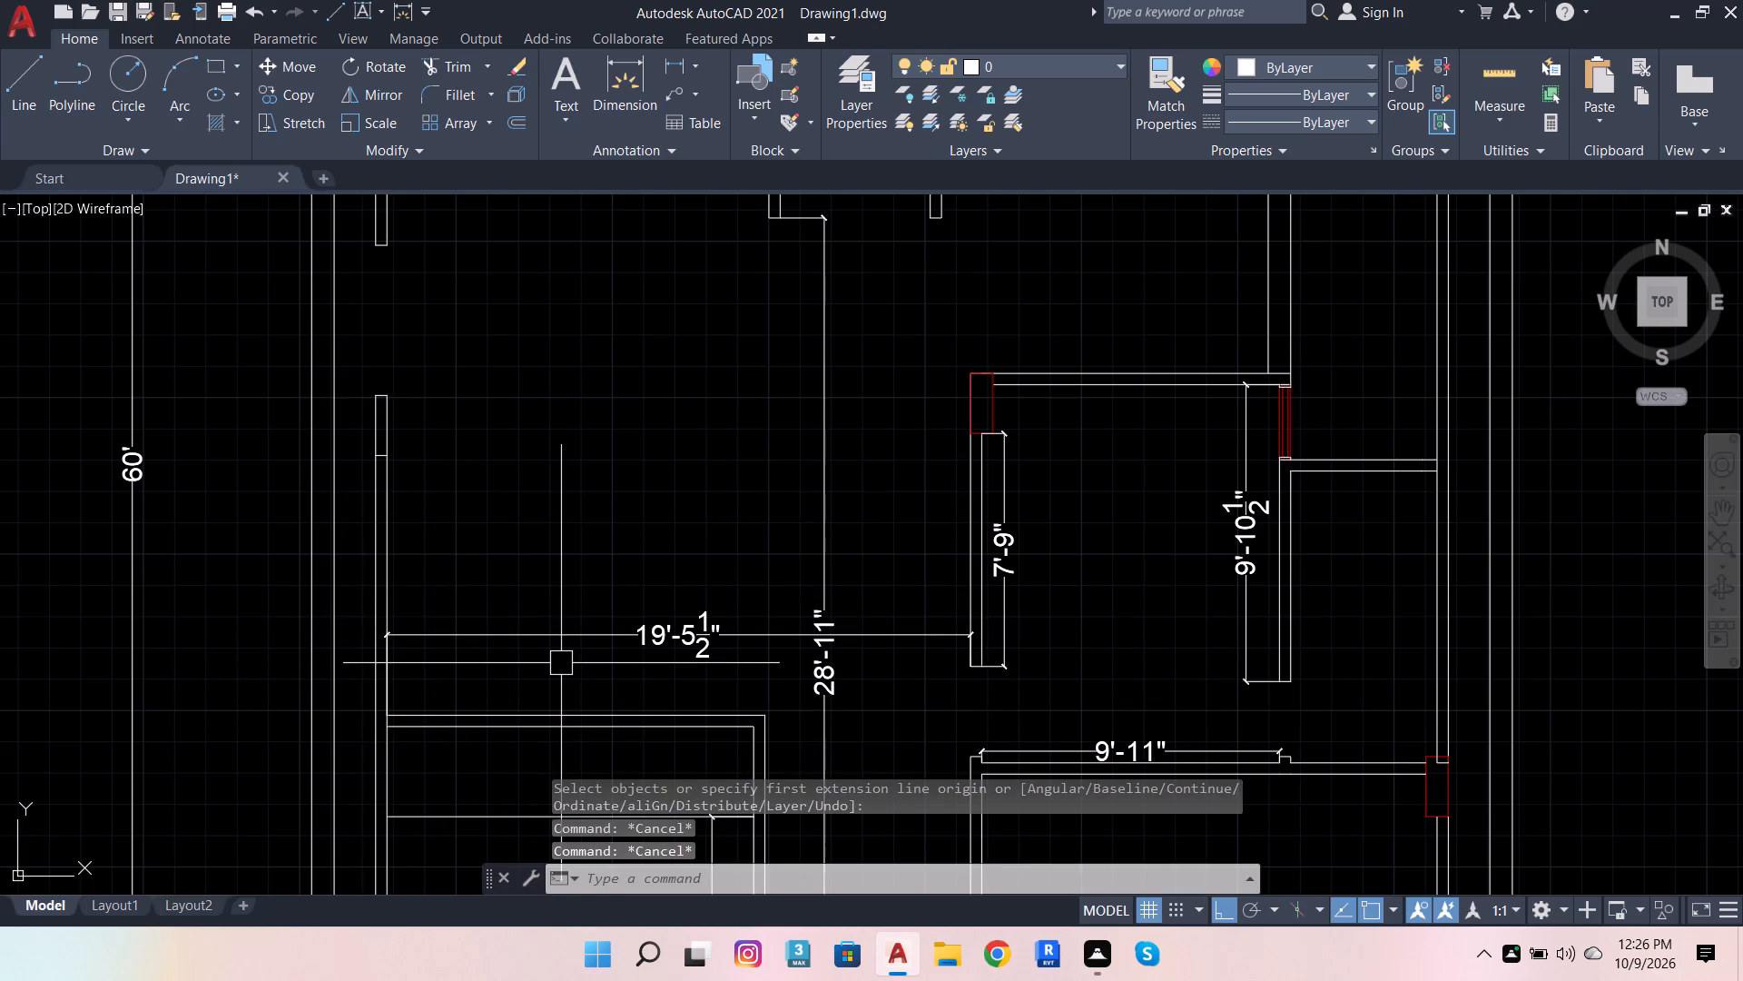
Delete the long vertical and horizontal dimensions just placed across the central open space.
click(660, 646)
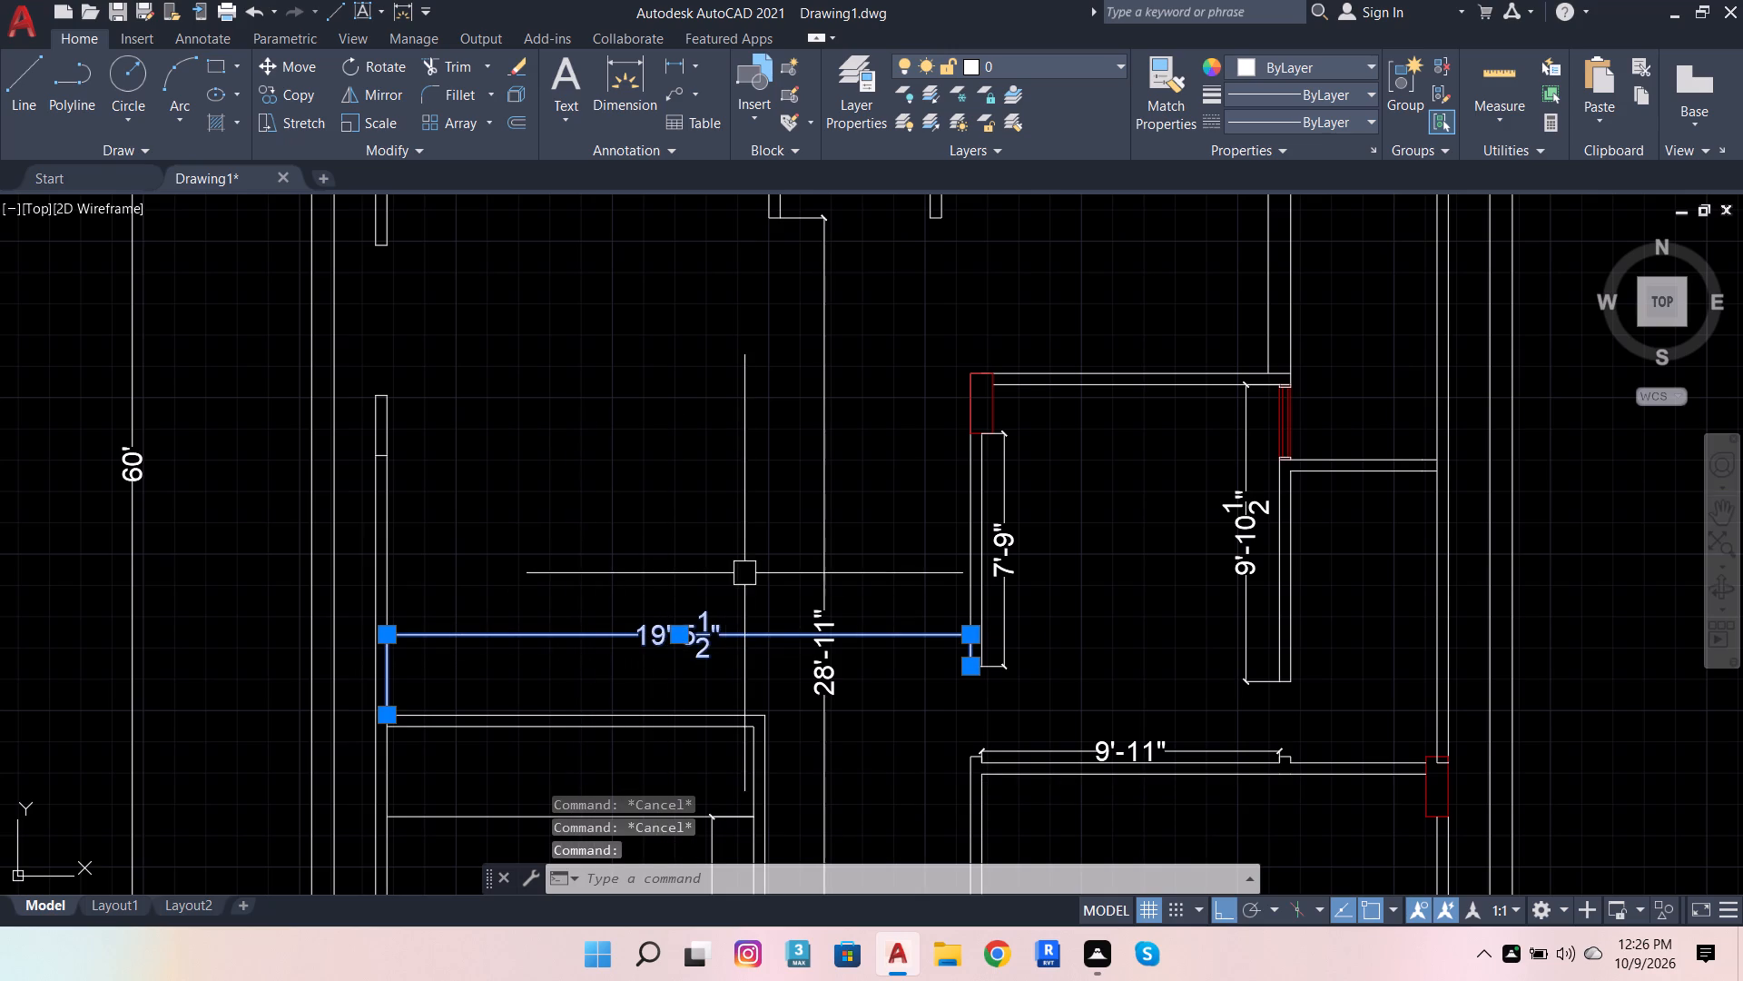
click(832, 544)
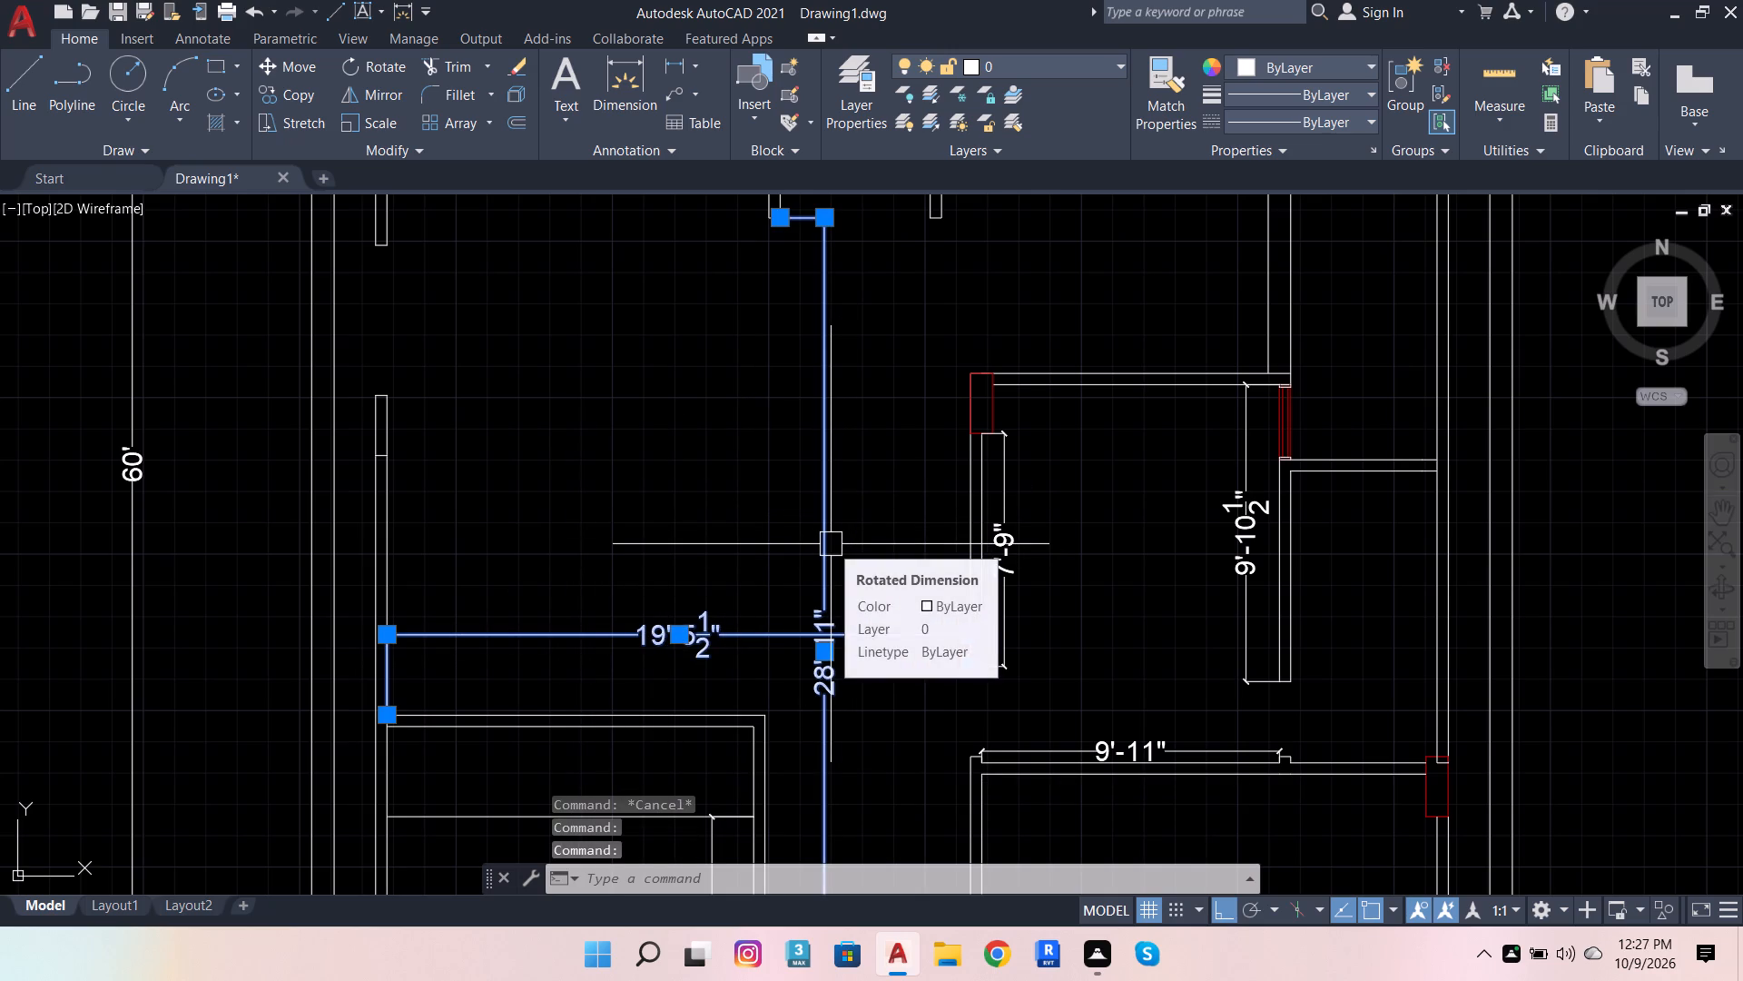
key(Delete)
Offset the right wall line of the upper-right room 2'4" inward to the left.
scroll(824, 563, down, 3)
scroll(833, 588, up, 3)
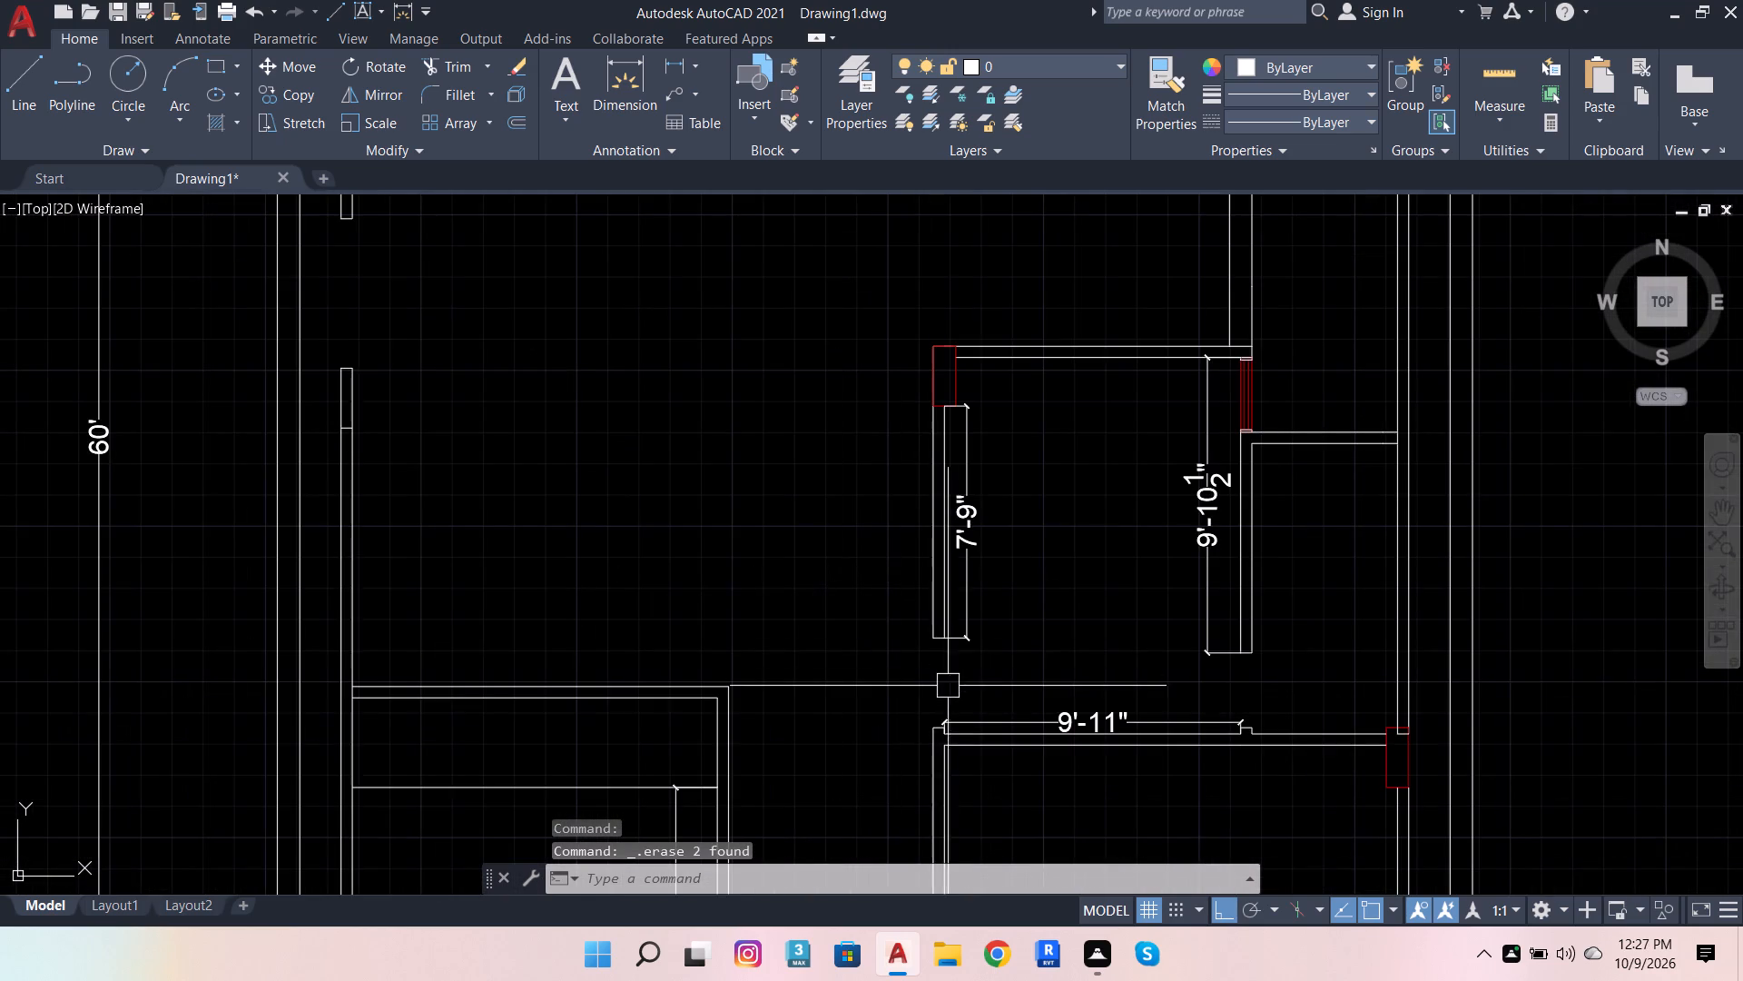
scroll(1136, 667, down, 2)
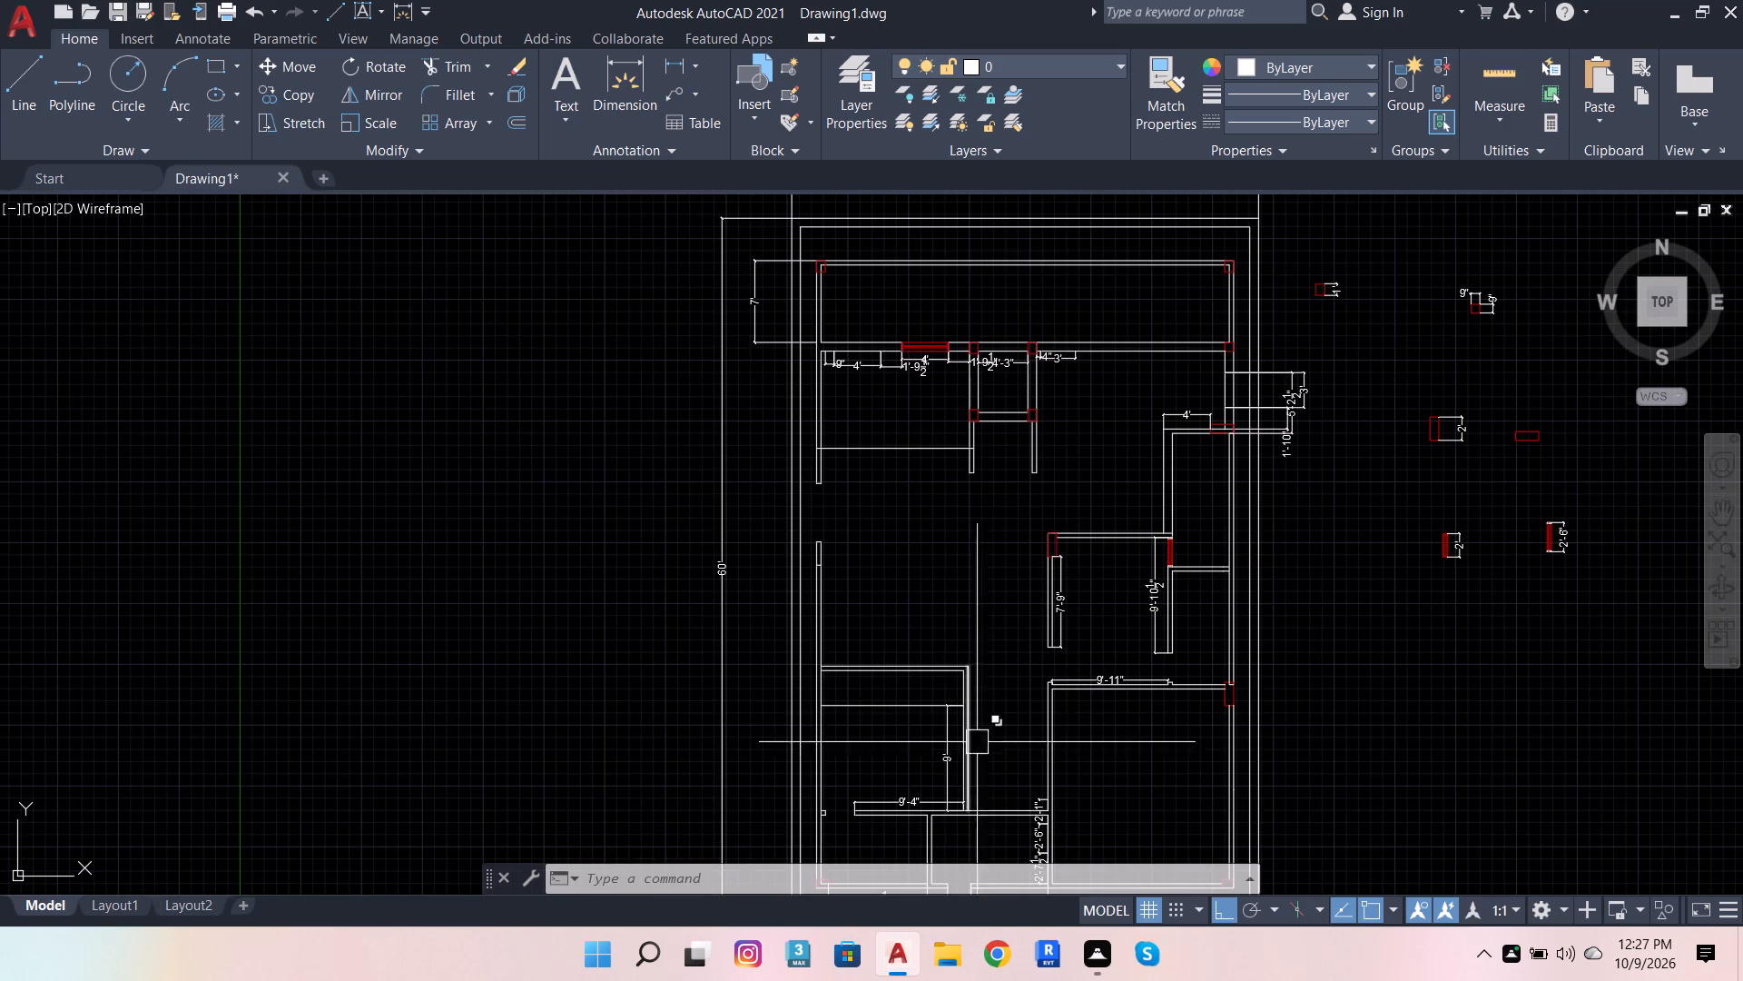
scroll(1010, 659, down, 1)
scroll(1102, 421, up, 3)
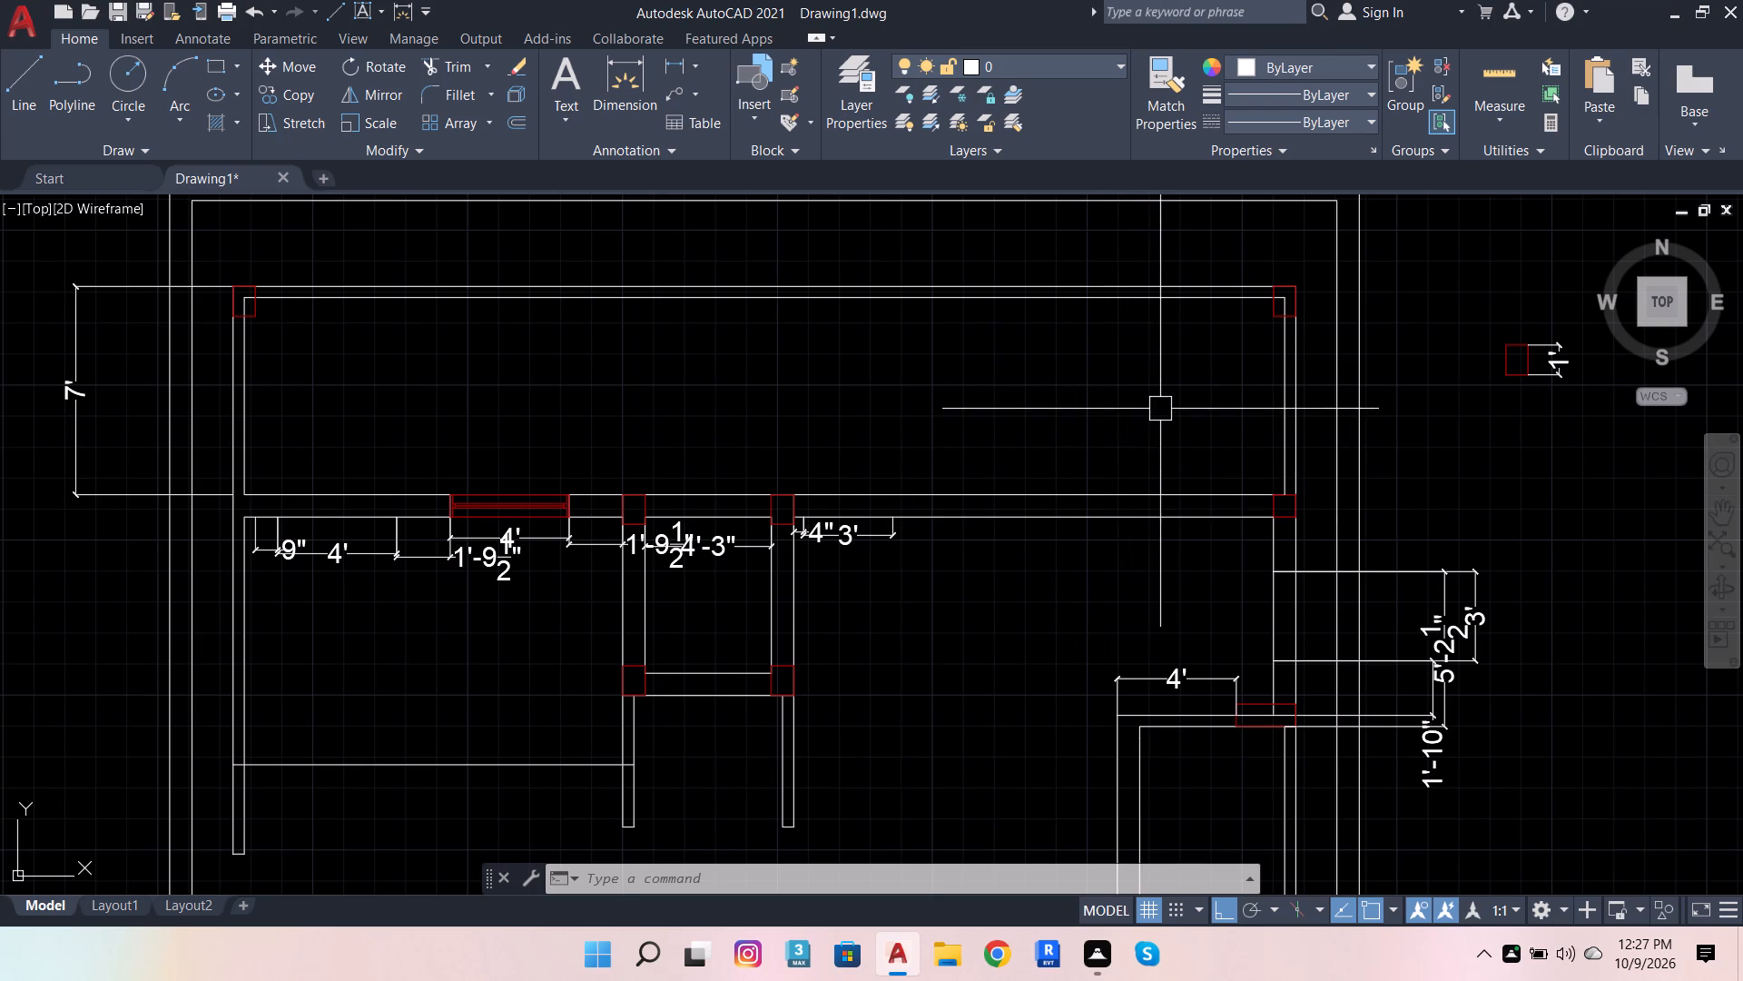
click(1276, 626)
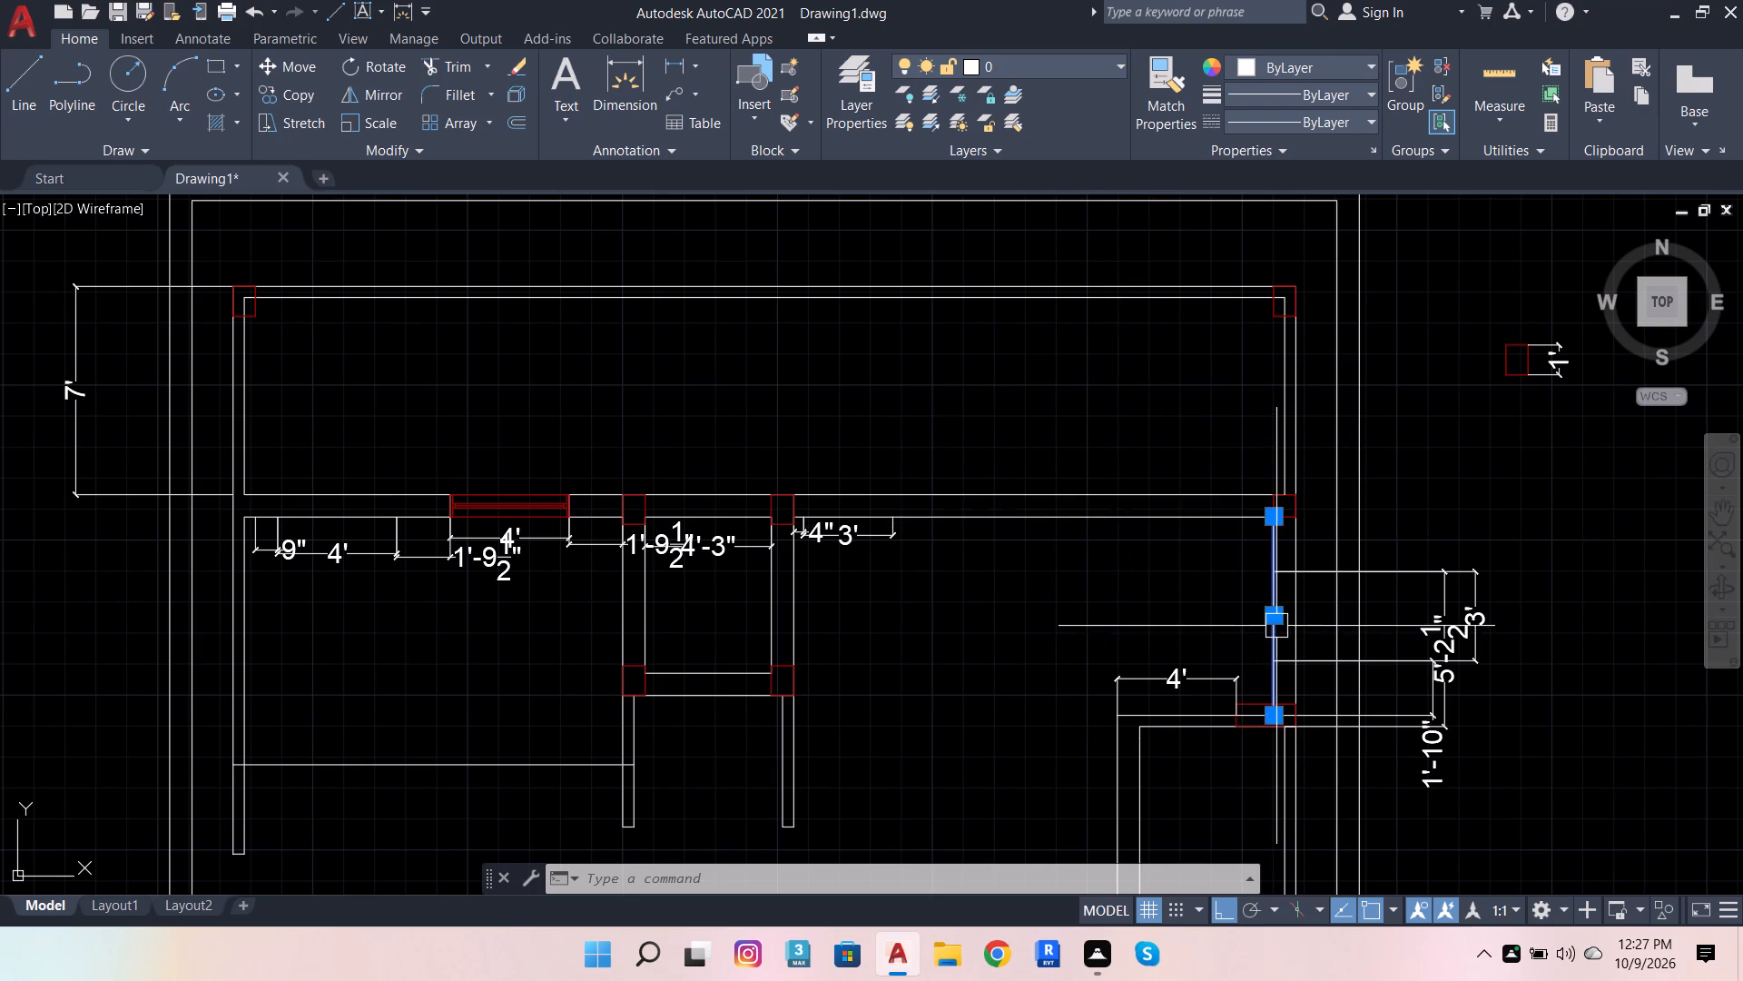
click(520, 118)
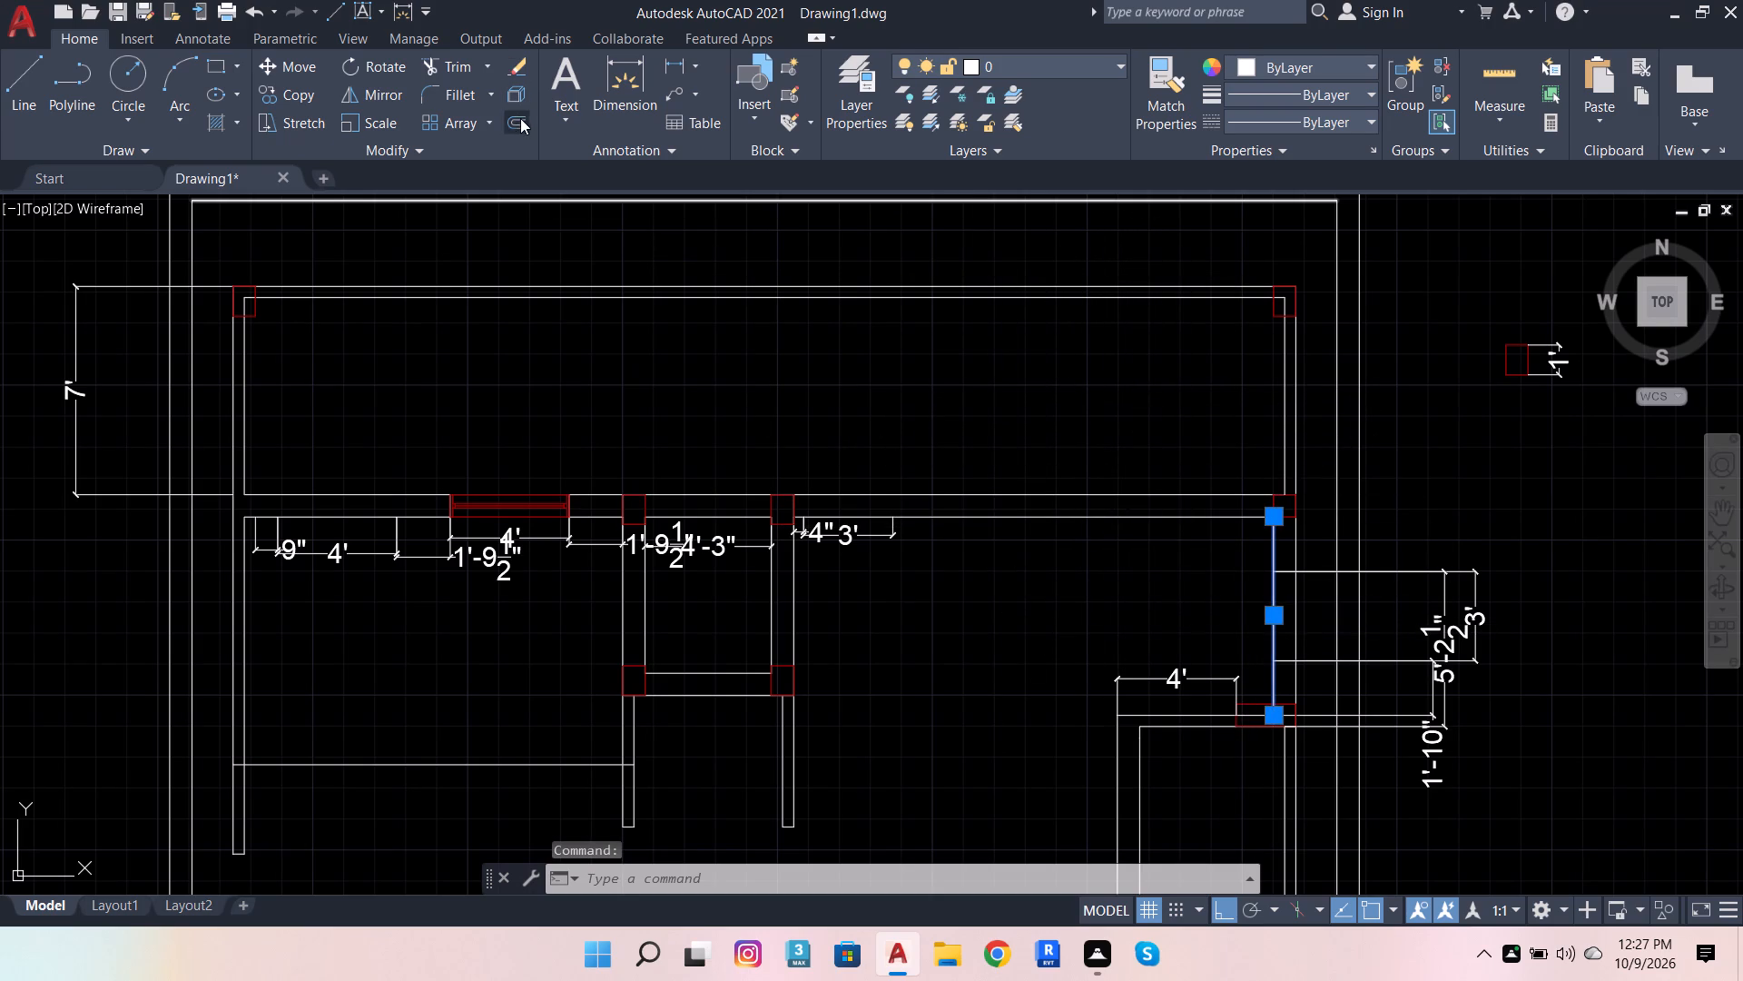
click(1266, 536)
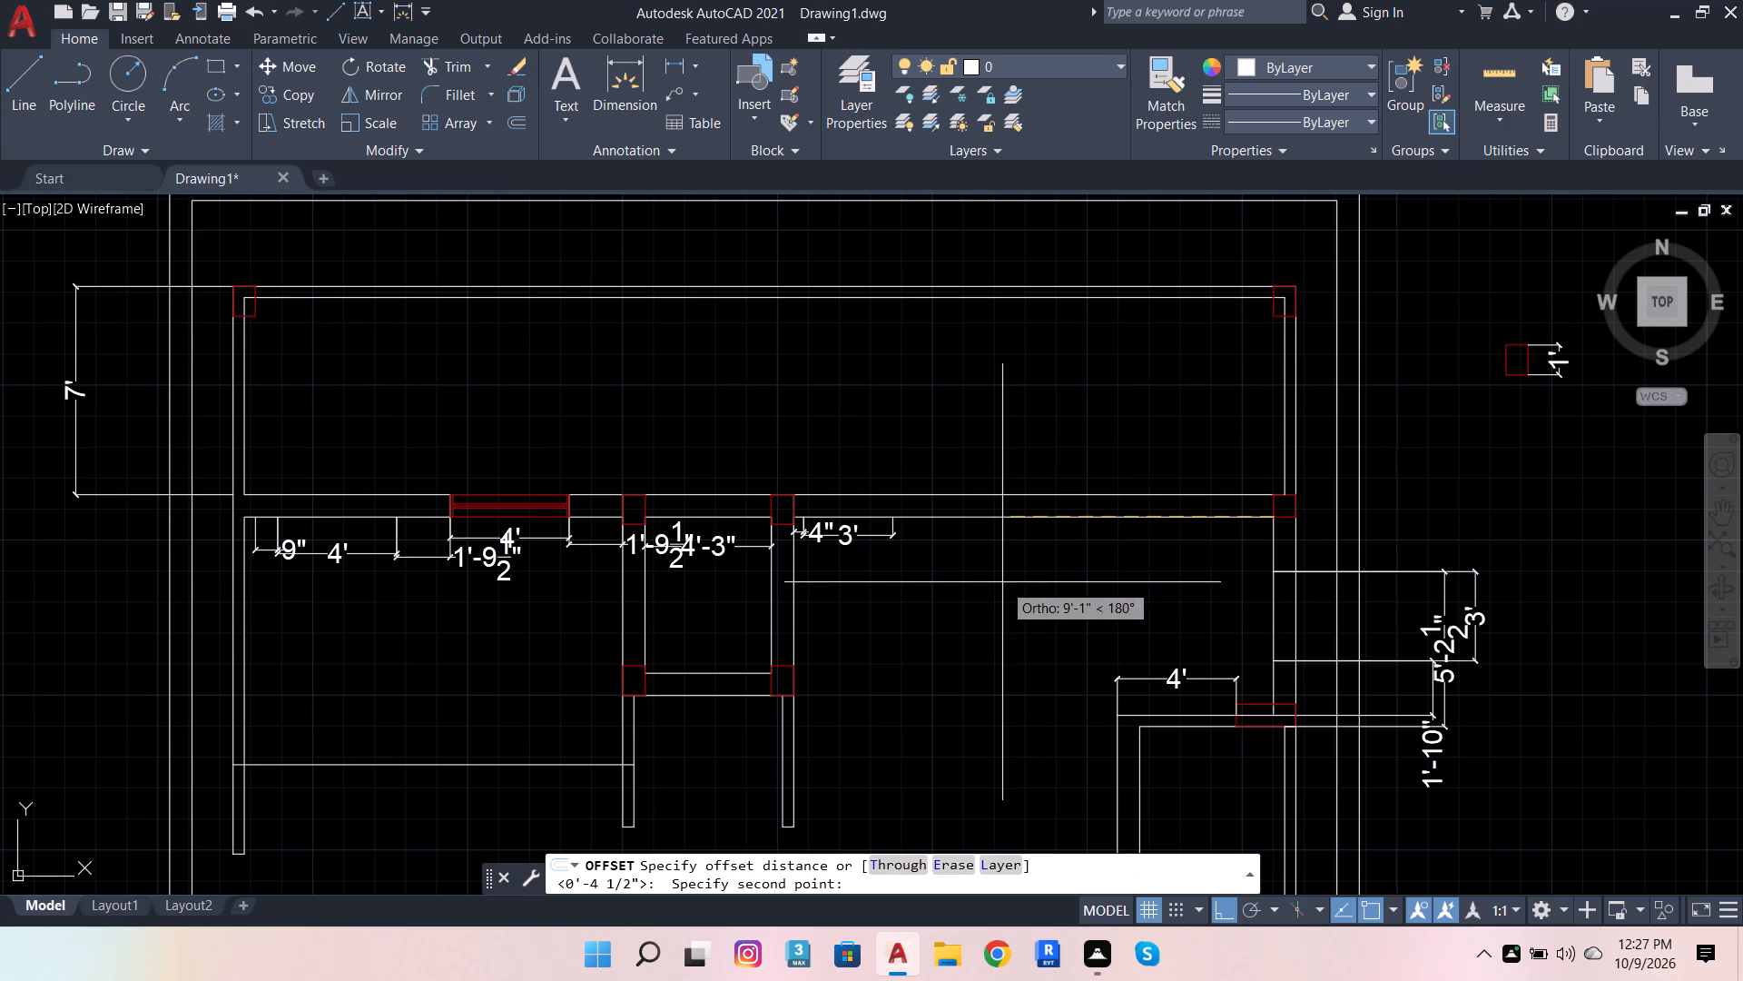
text(2'4)
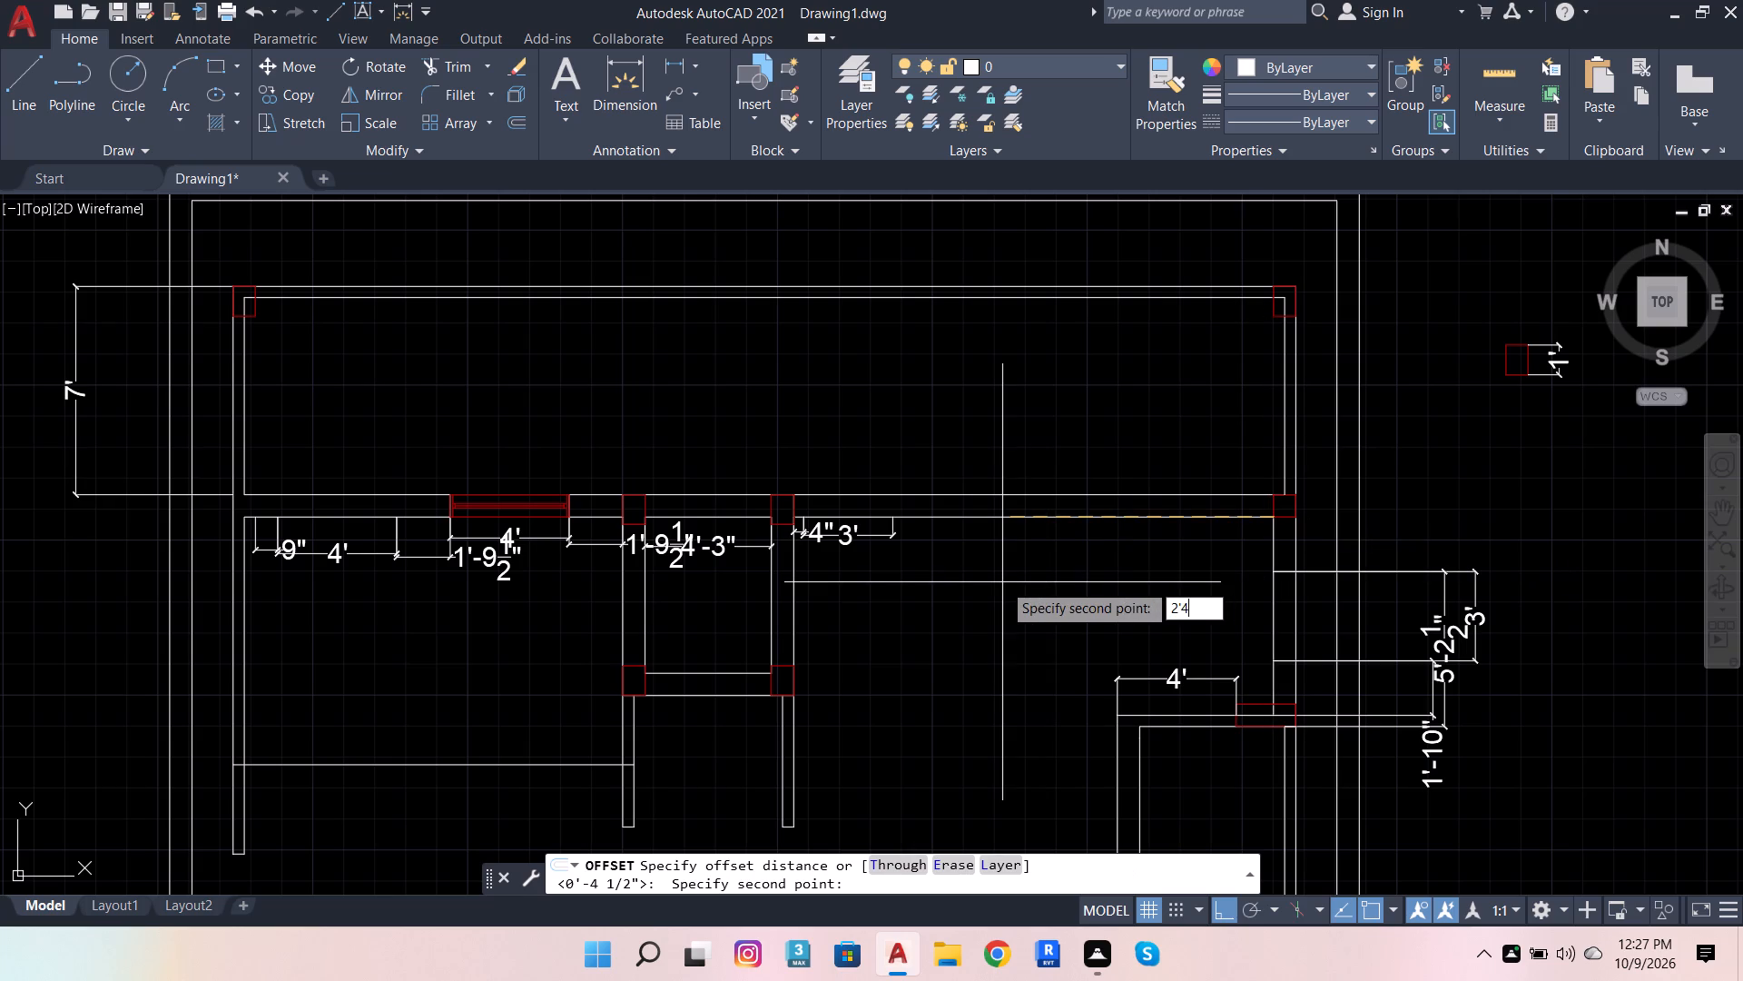
key(Return)
click(1002, 582)
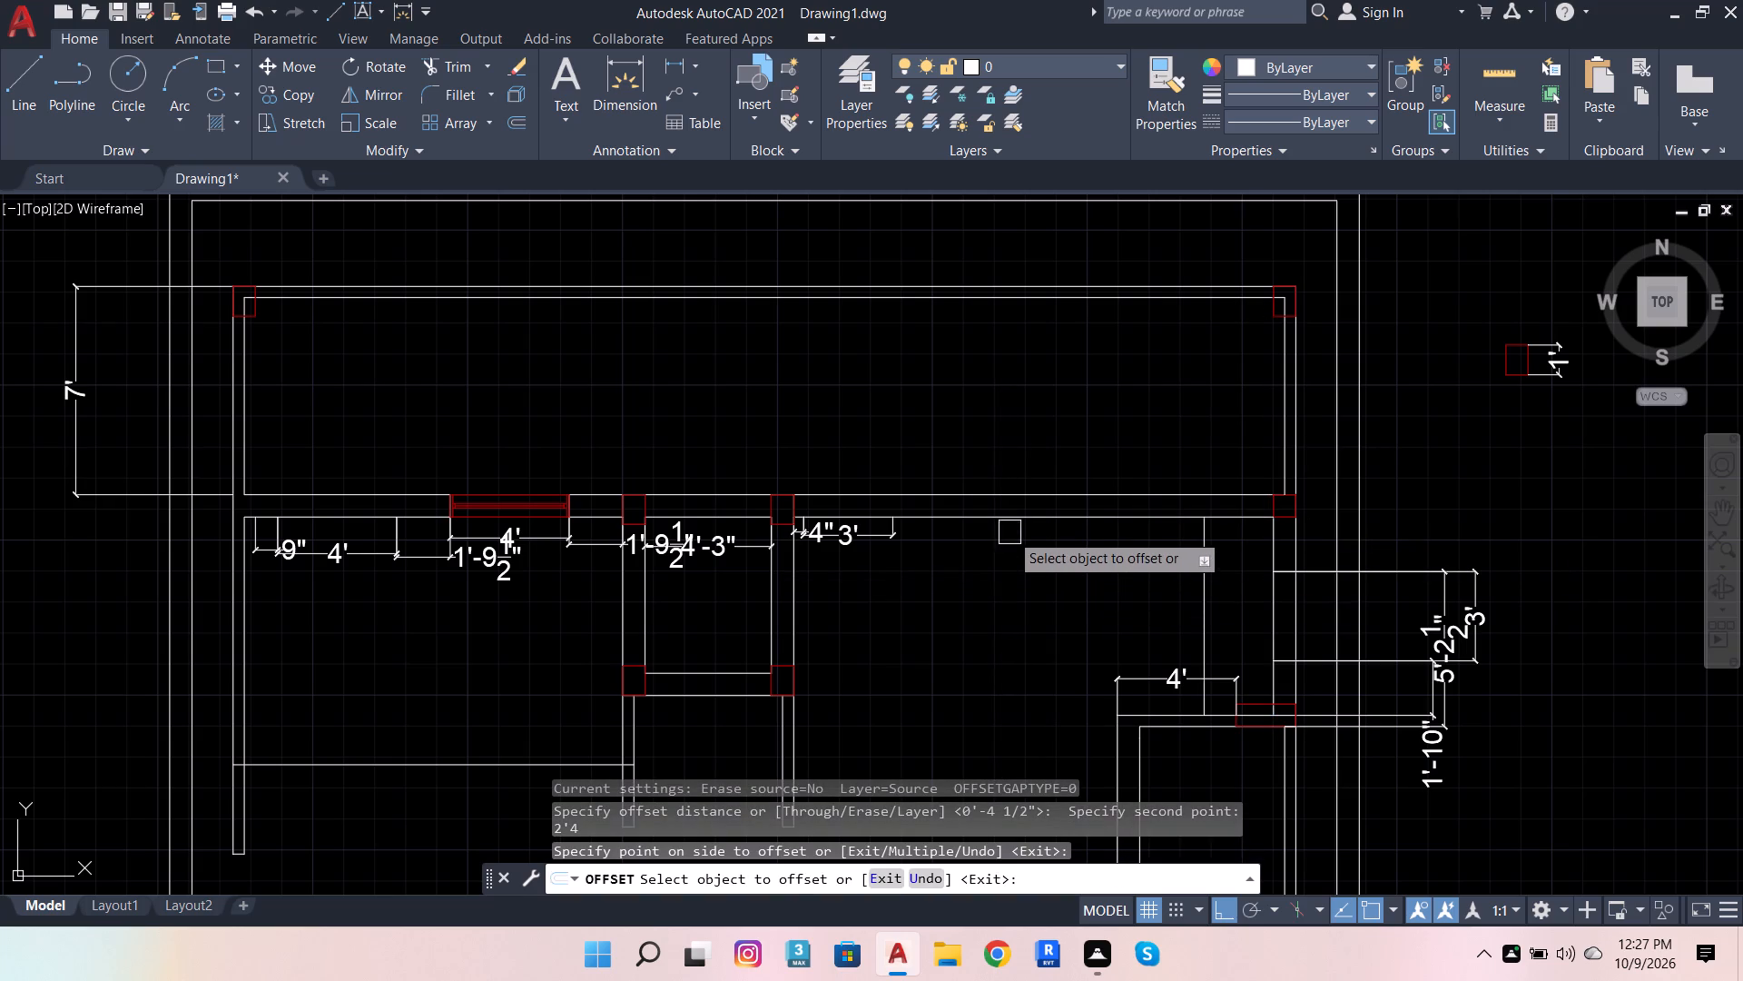
Offset the top wall line of the upper-right room 2'4" downward into the room.
click(1011, 527)
click(1014, 624)
scroll(900, 546, up, 3)
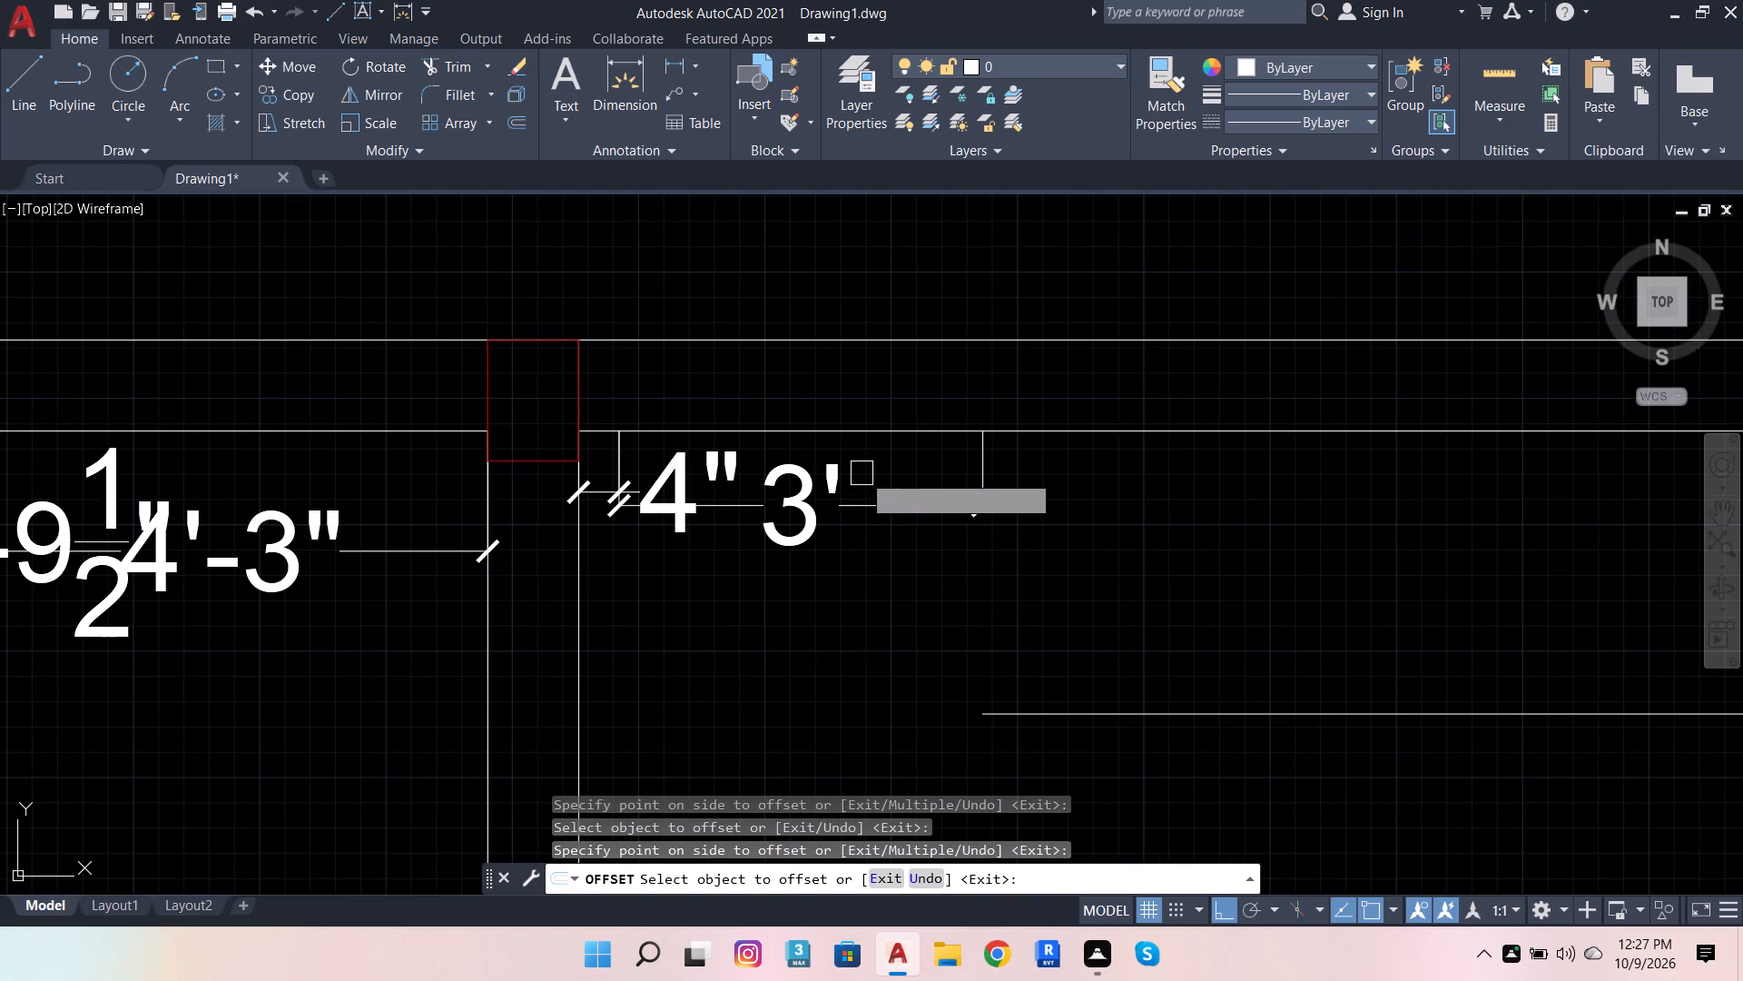
Offset the 3' and 4" segments of the upper-right room's top wall line 2'4" downward, continuing the offset to the left wall.
click(884, 433)
click(846, 659)
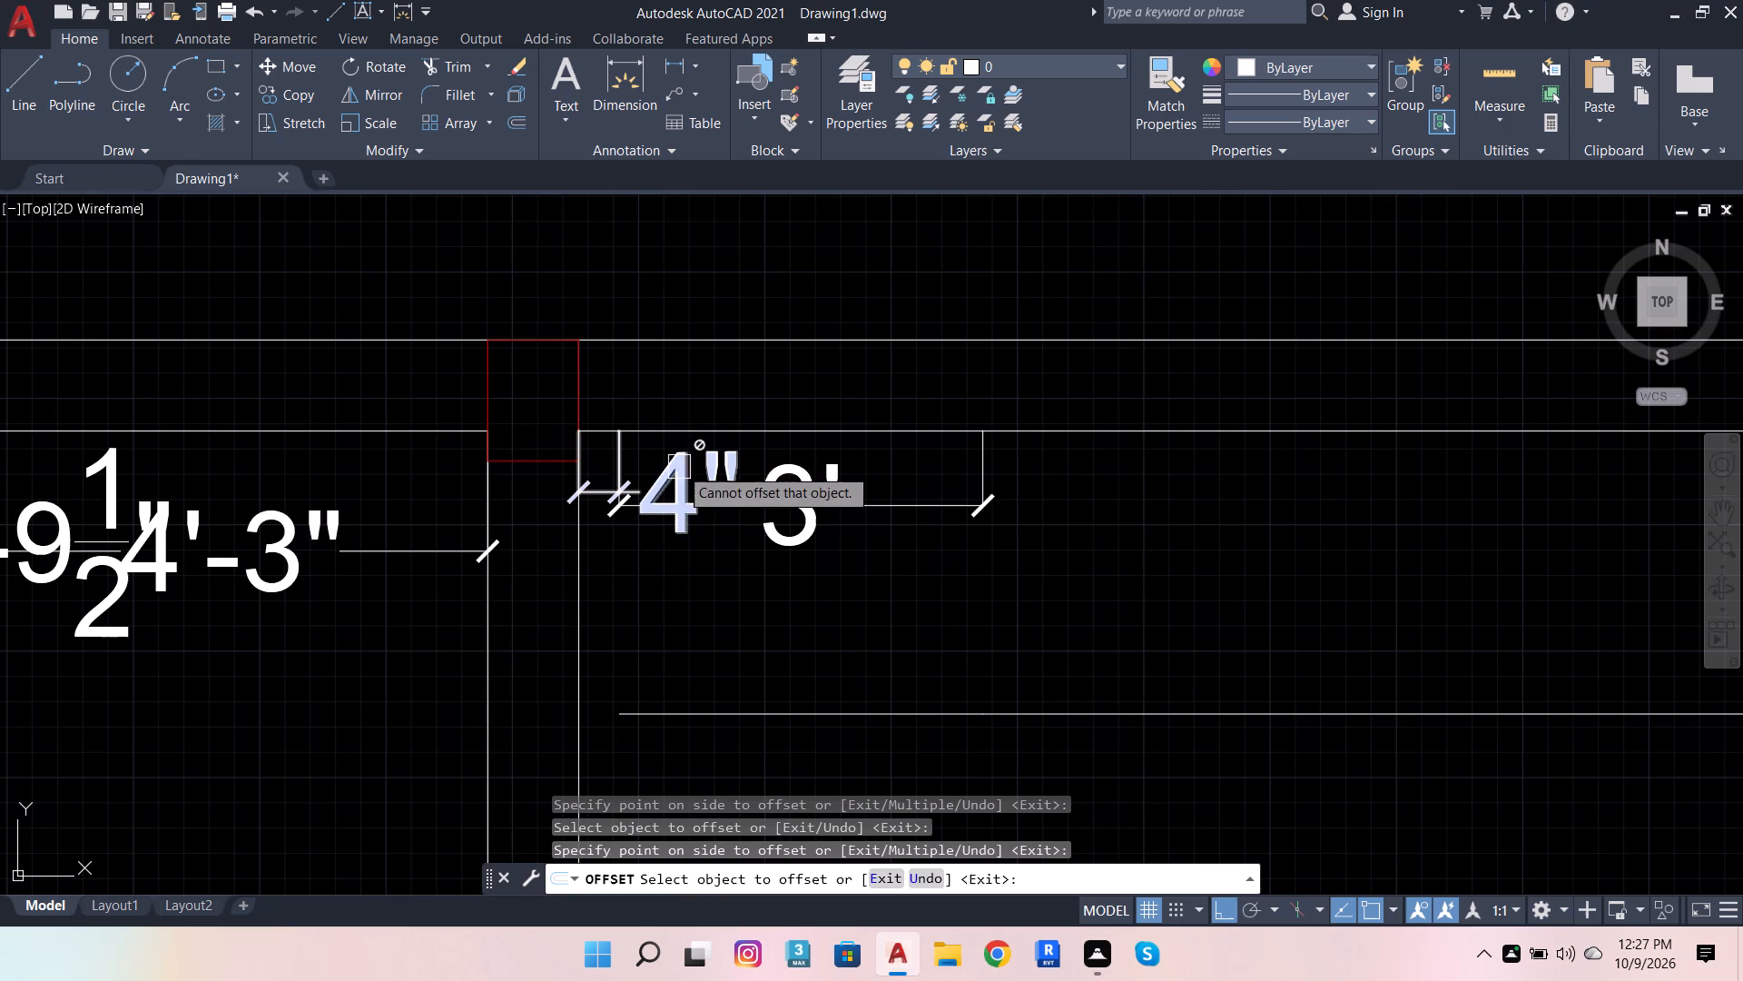
scroll(584, 433, up, 1)
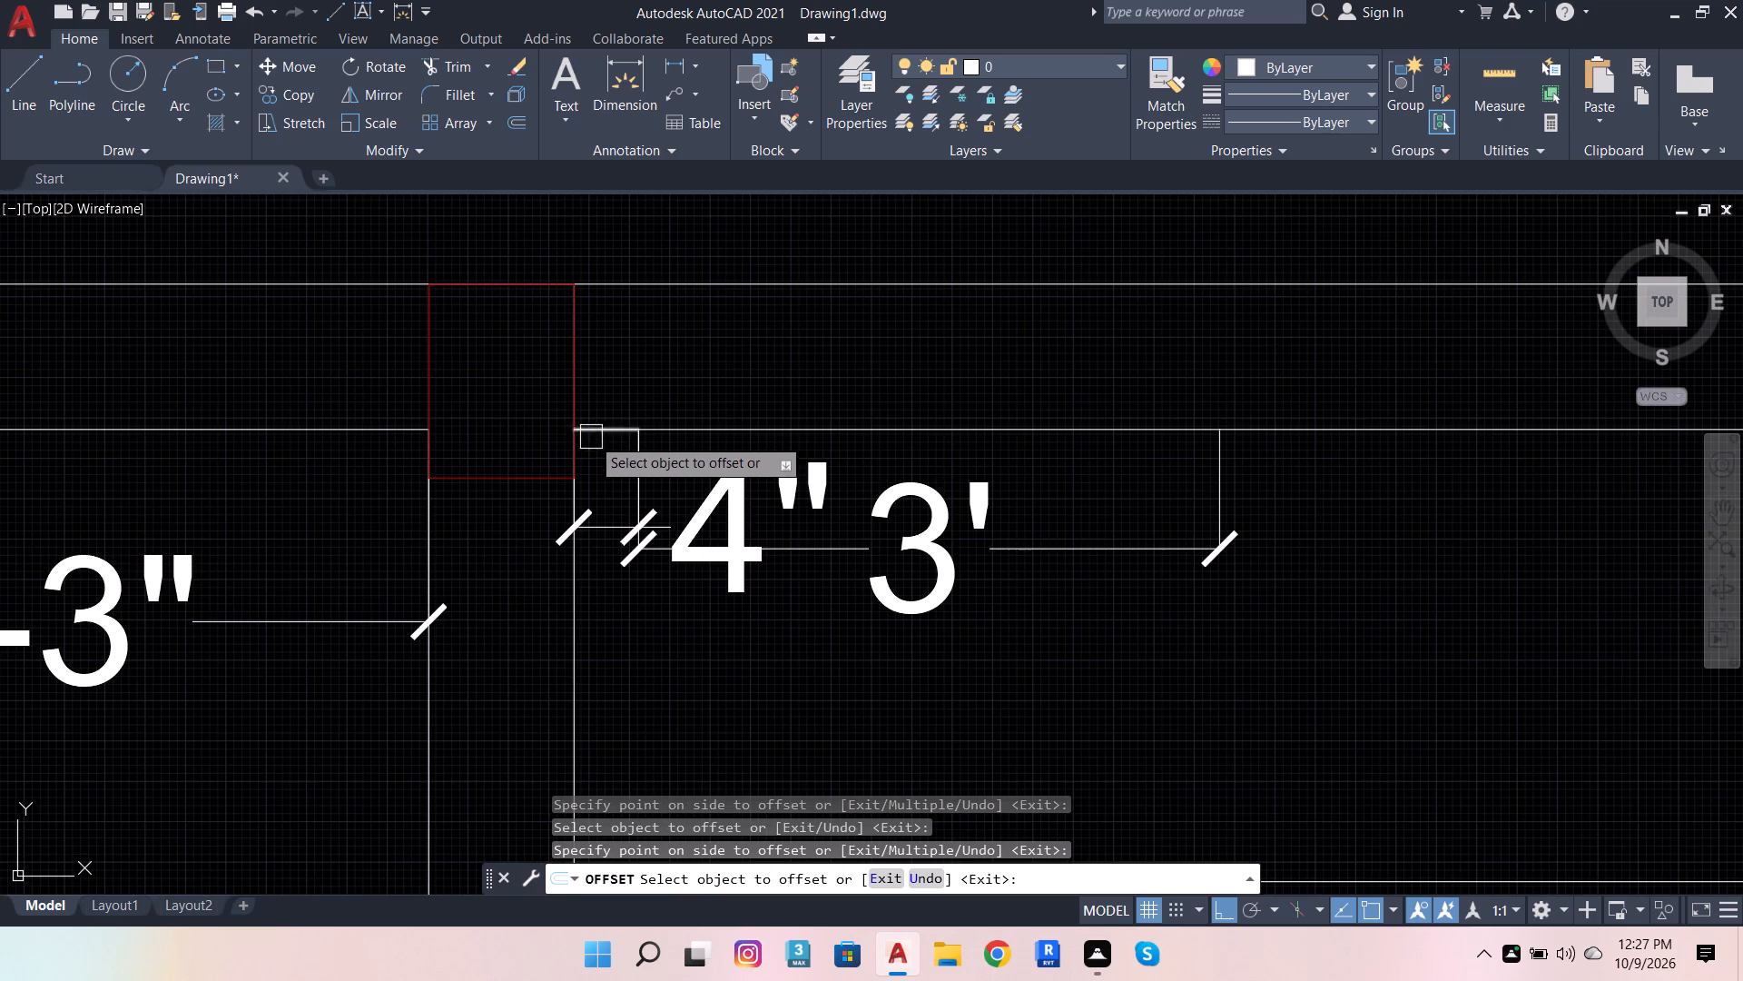
click(606, 441)
scroll(626, 502, down, 3)
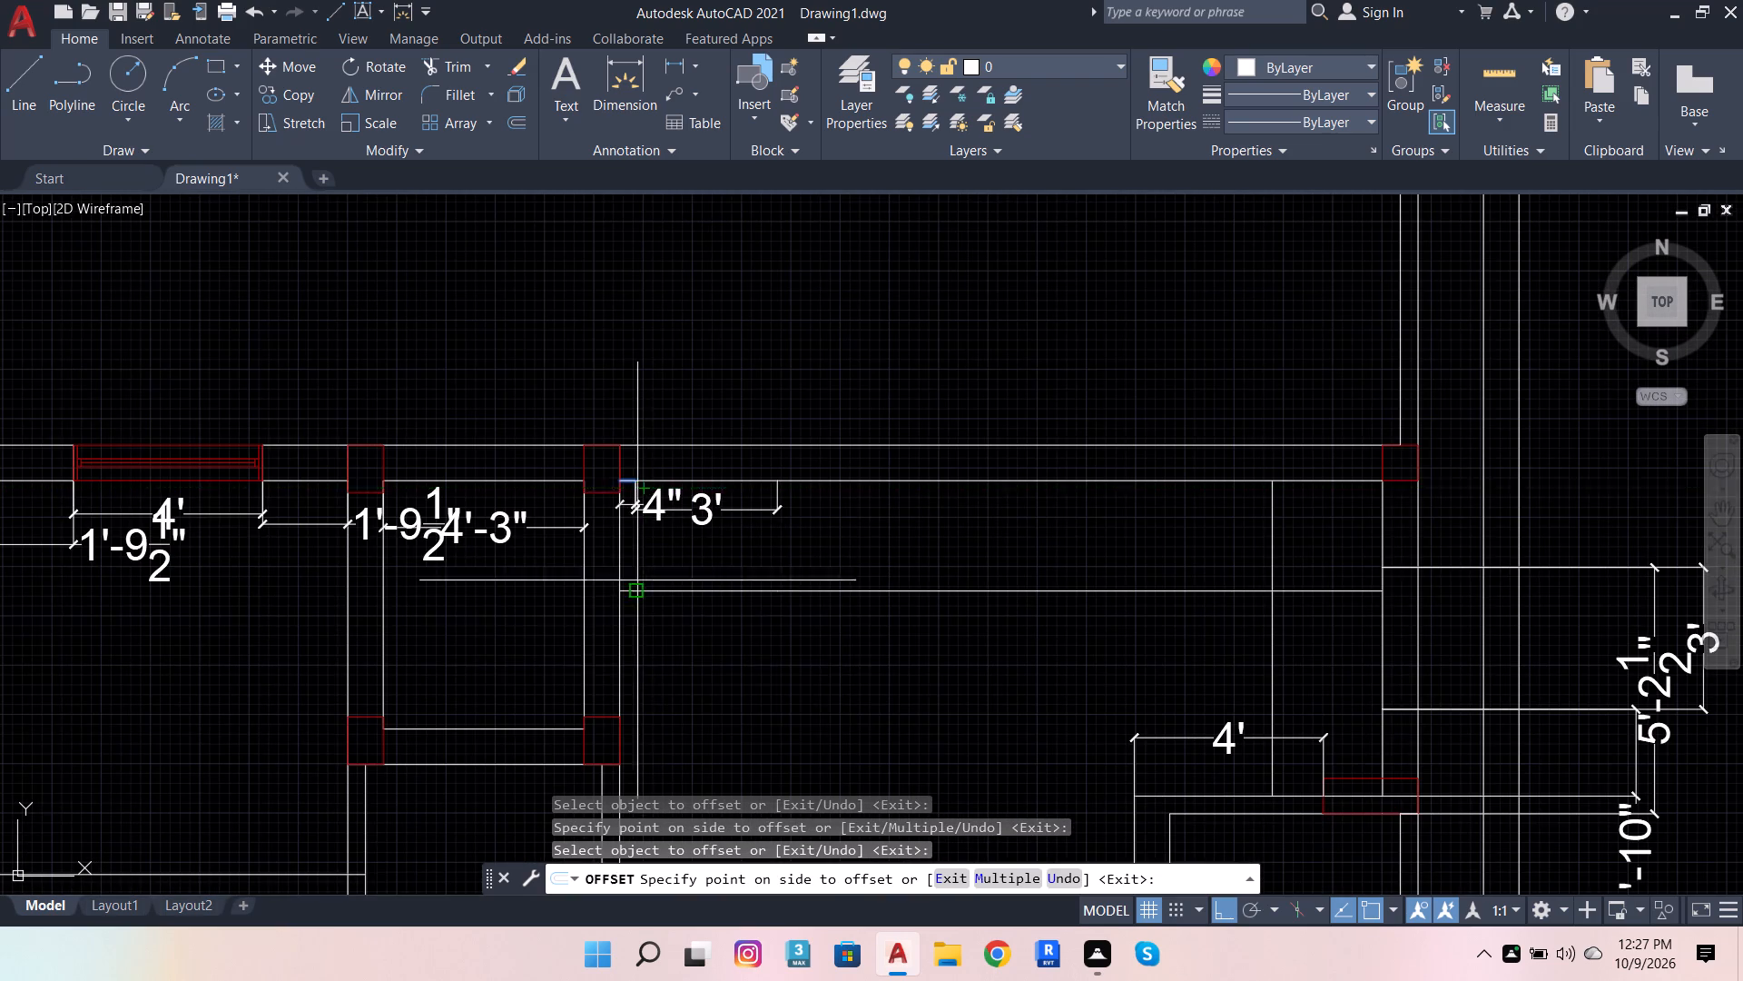
click(651, 676)
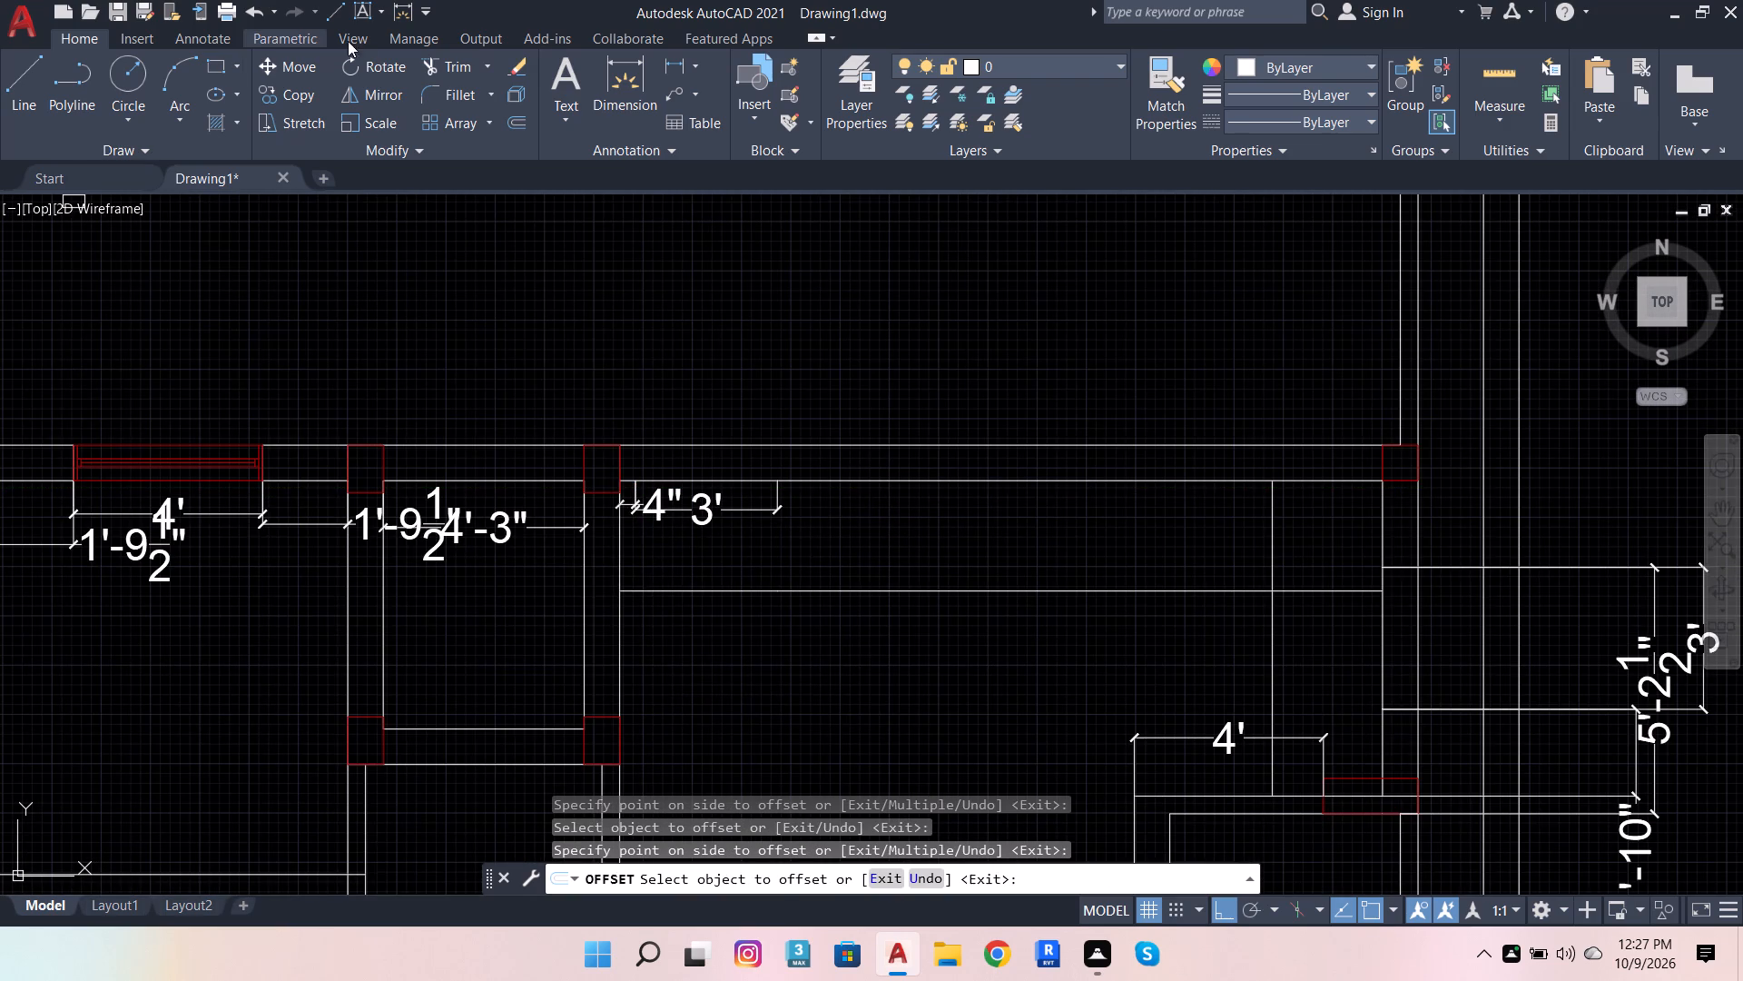
Trim the crossing ends of the two offset lines past their upper-right intersection to form a clean corner.
click(456, 65)
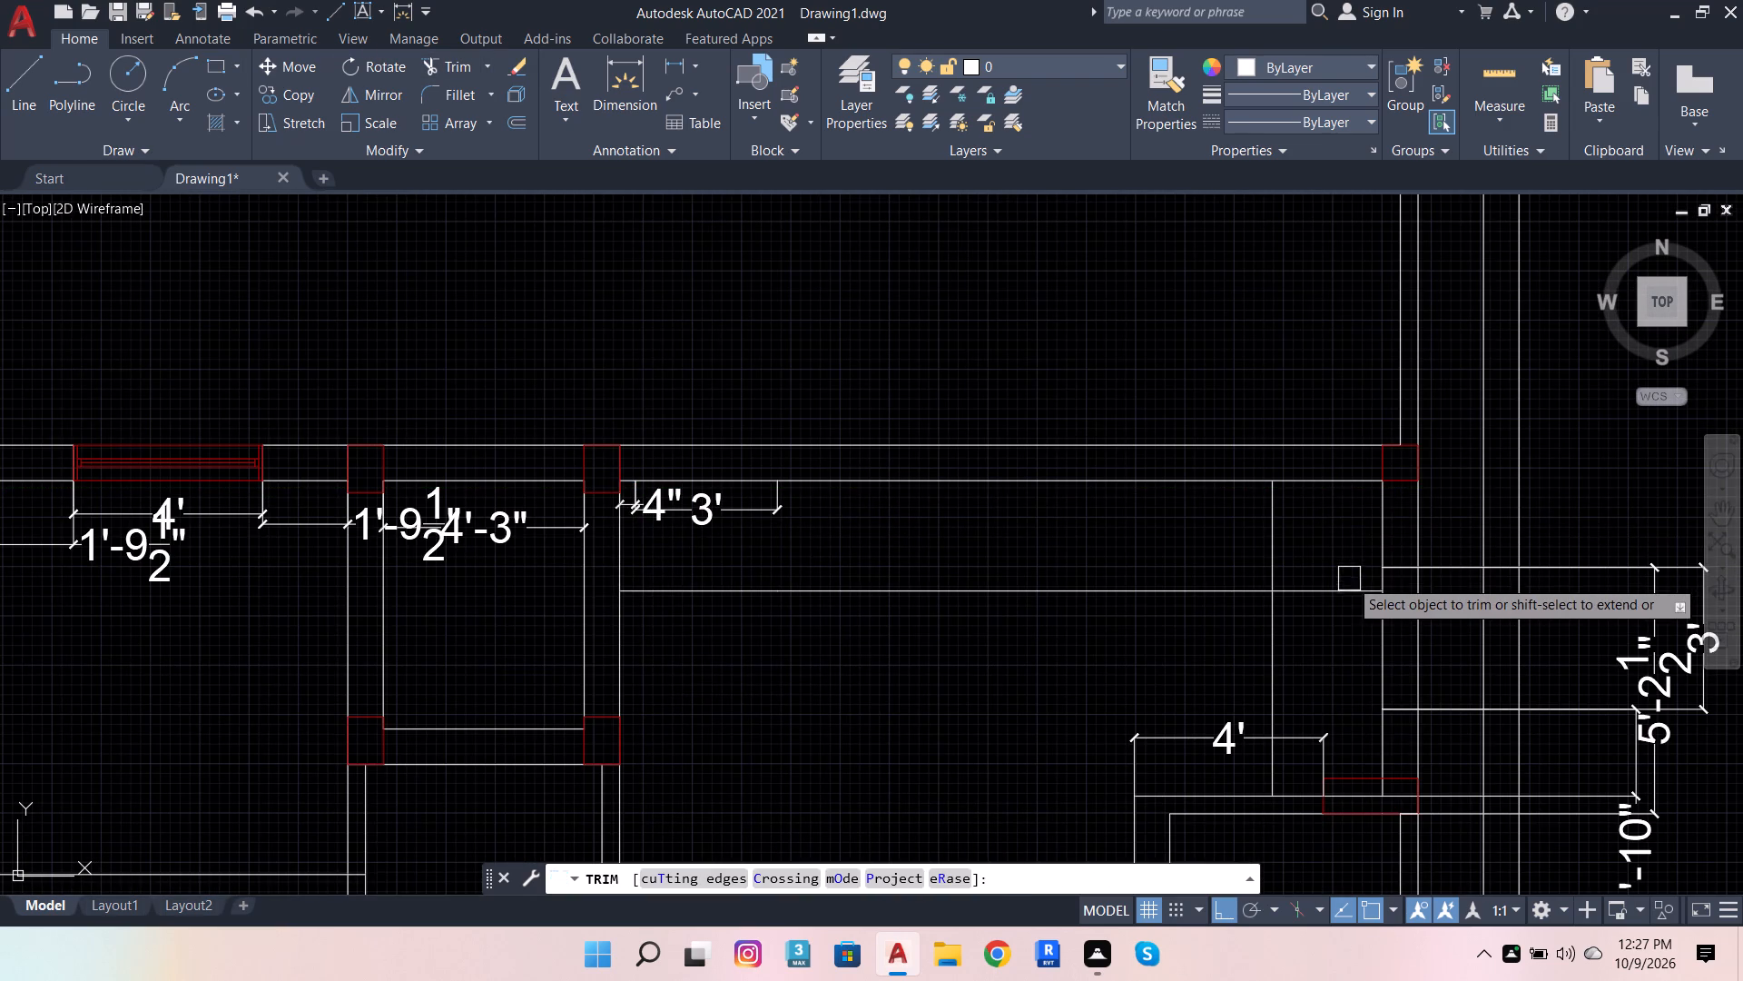
click(1336, 590)
click(1277, 549)
scroll(1332, 587, down, 2)
scroll(1344, 643, up, 2)
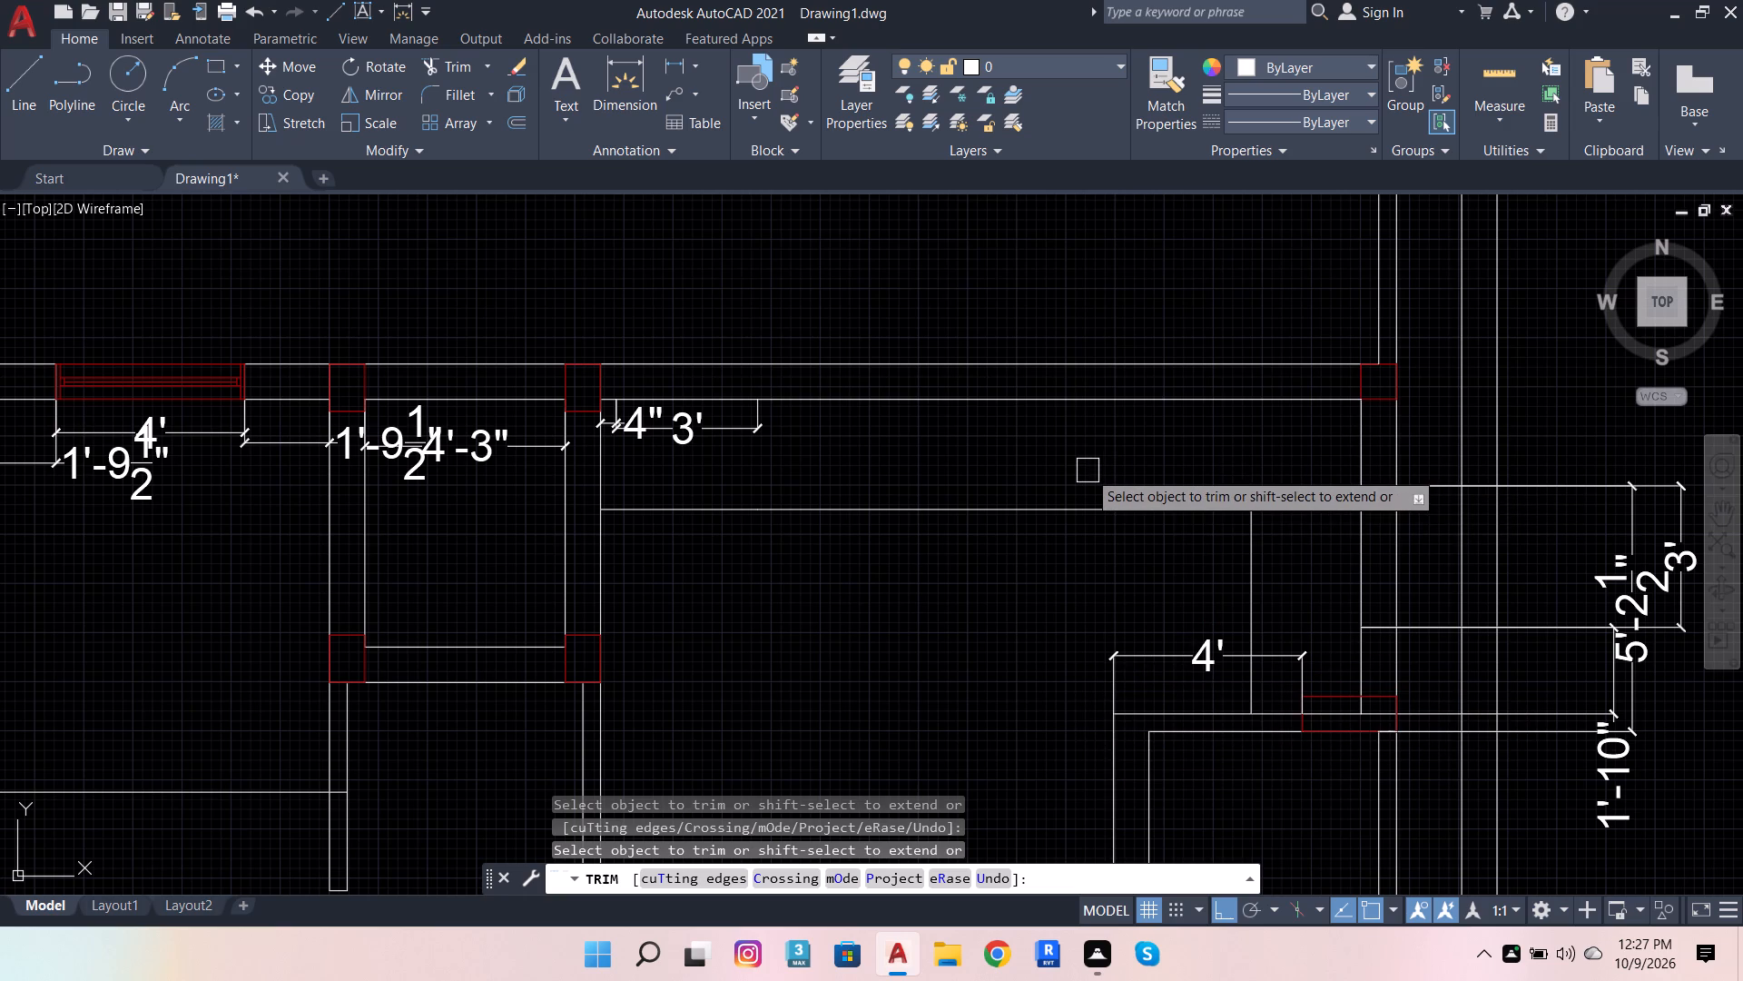
key(Escape)
key(Escape)
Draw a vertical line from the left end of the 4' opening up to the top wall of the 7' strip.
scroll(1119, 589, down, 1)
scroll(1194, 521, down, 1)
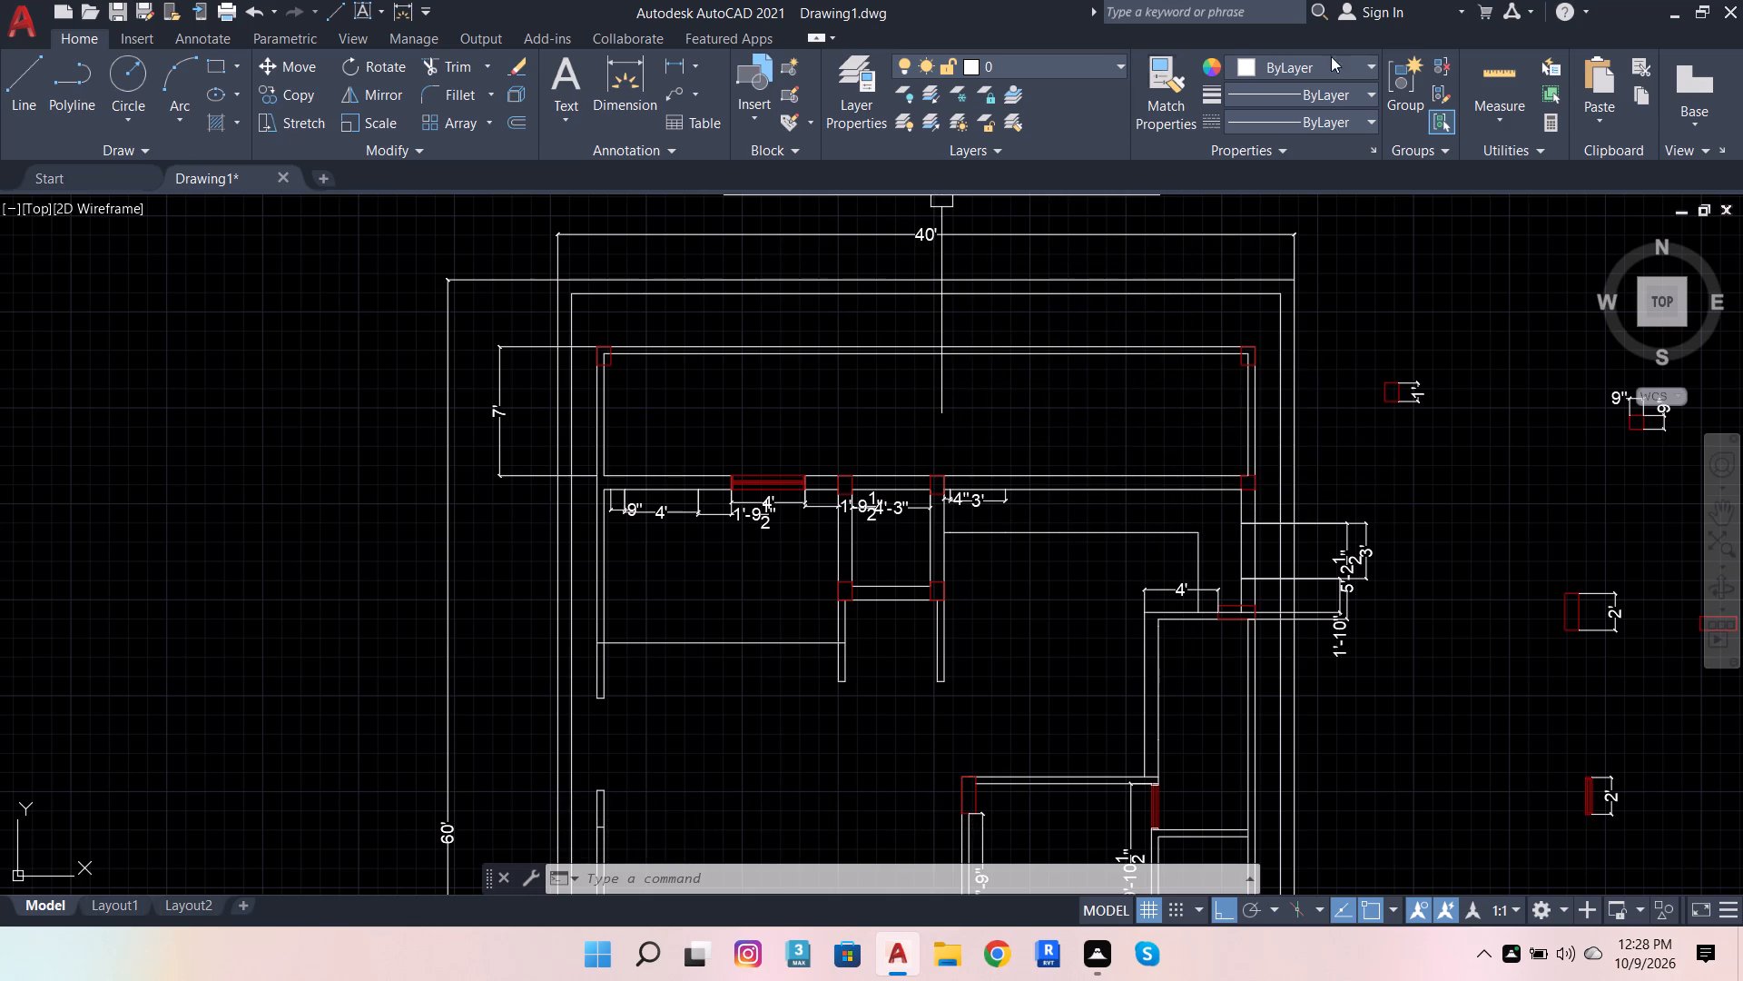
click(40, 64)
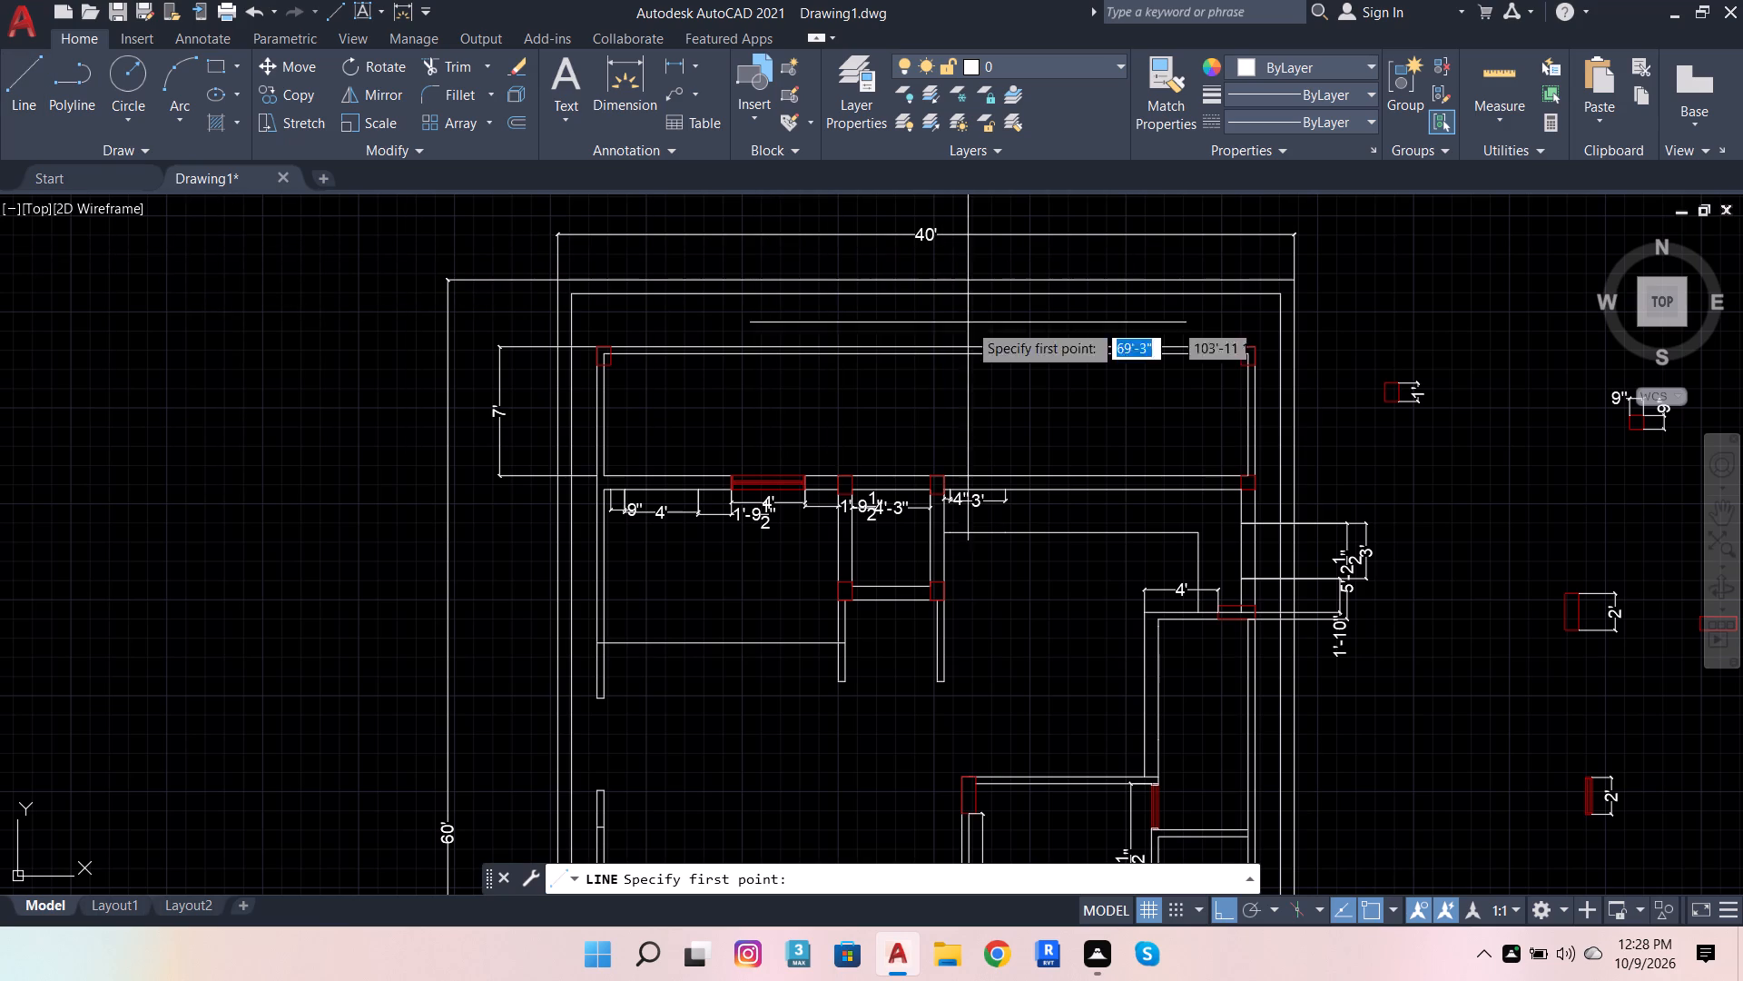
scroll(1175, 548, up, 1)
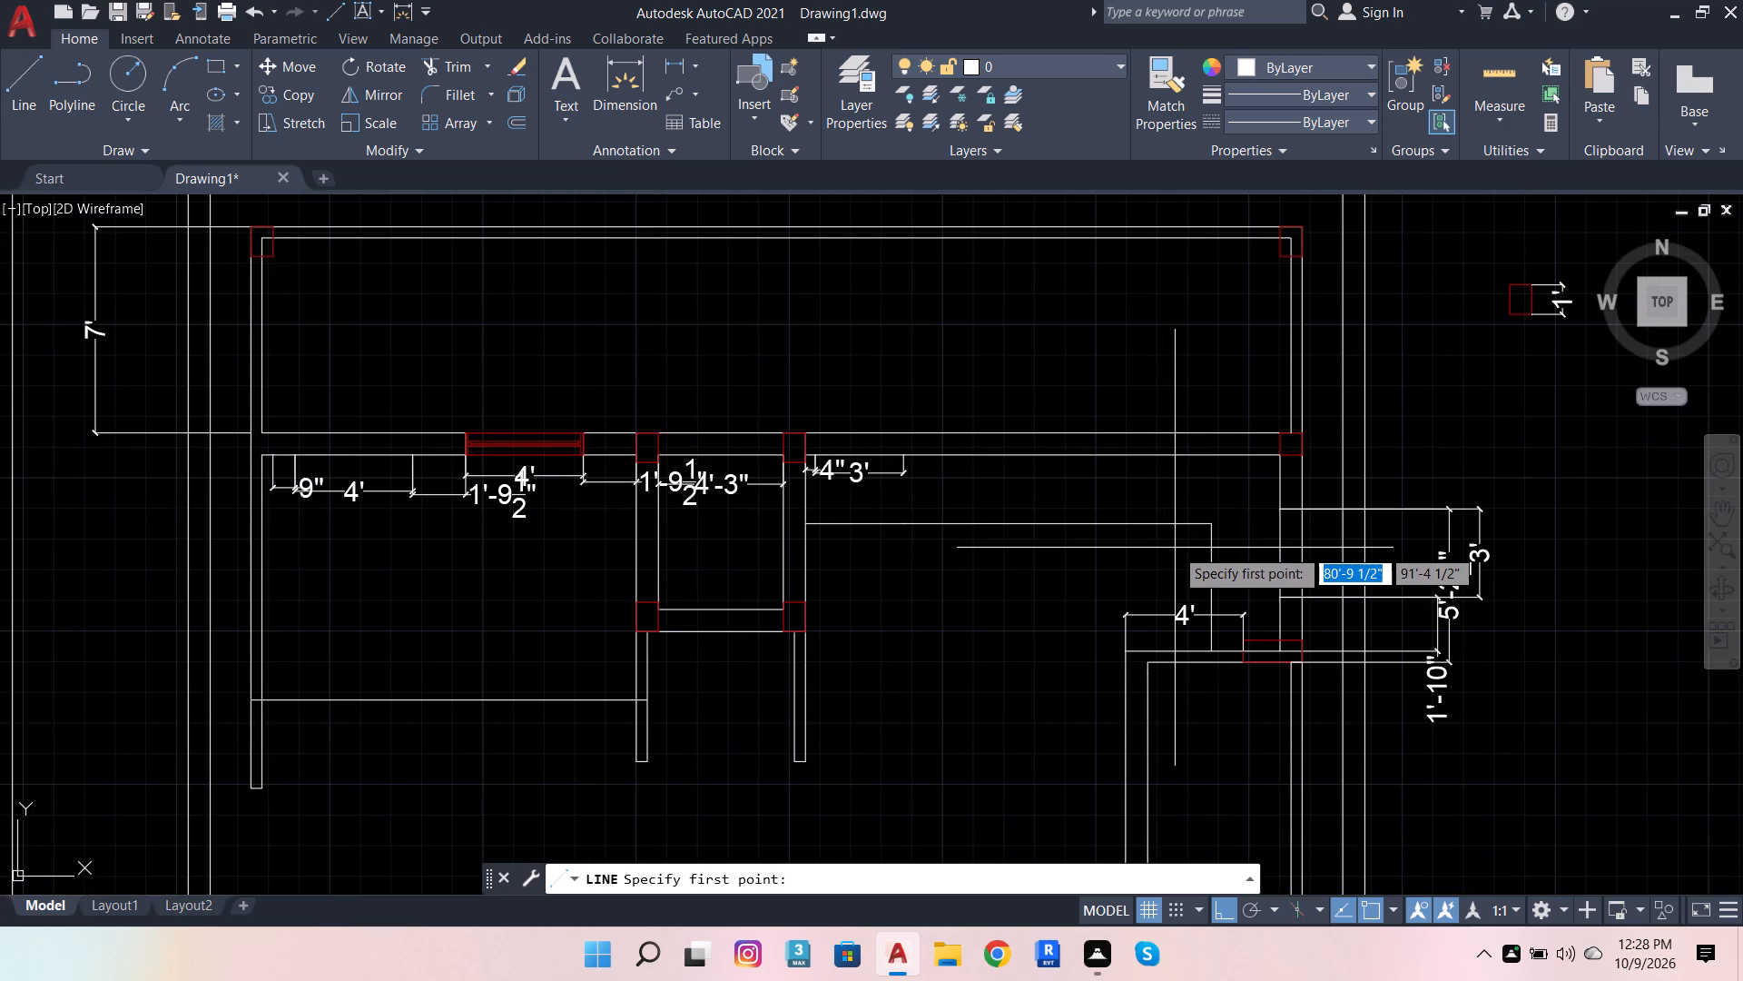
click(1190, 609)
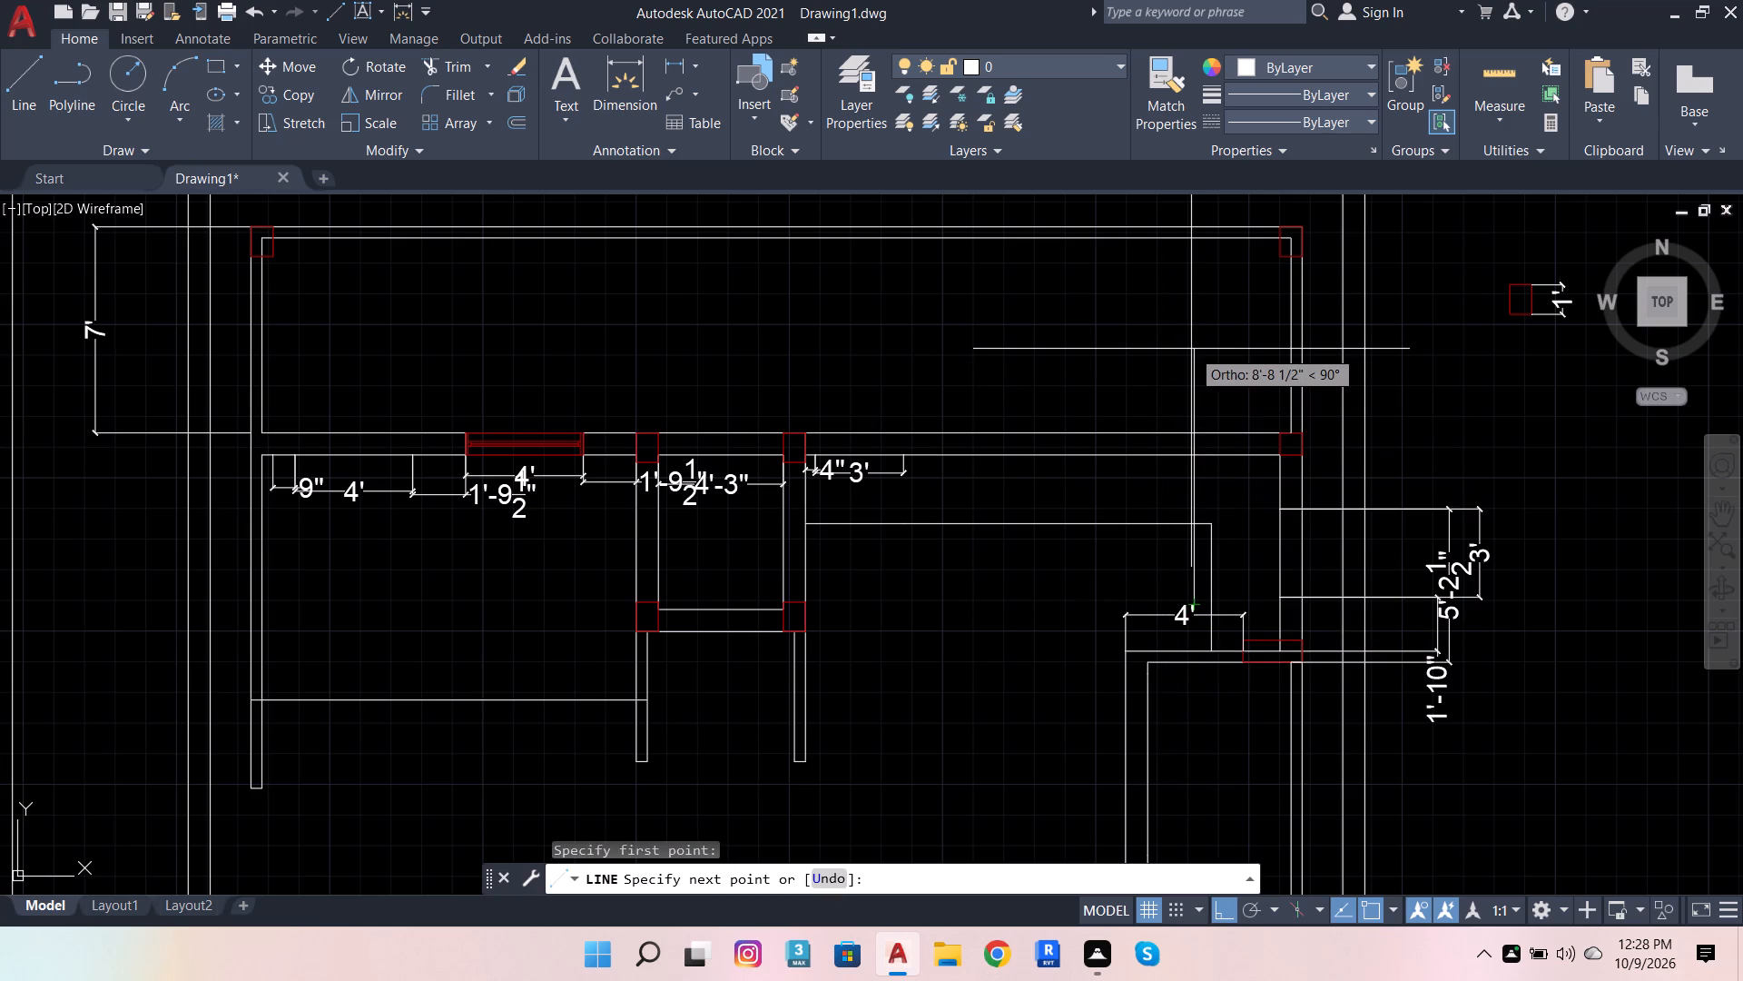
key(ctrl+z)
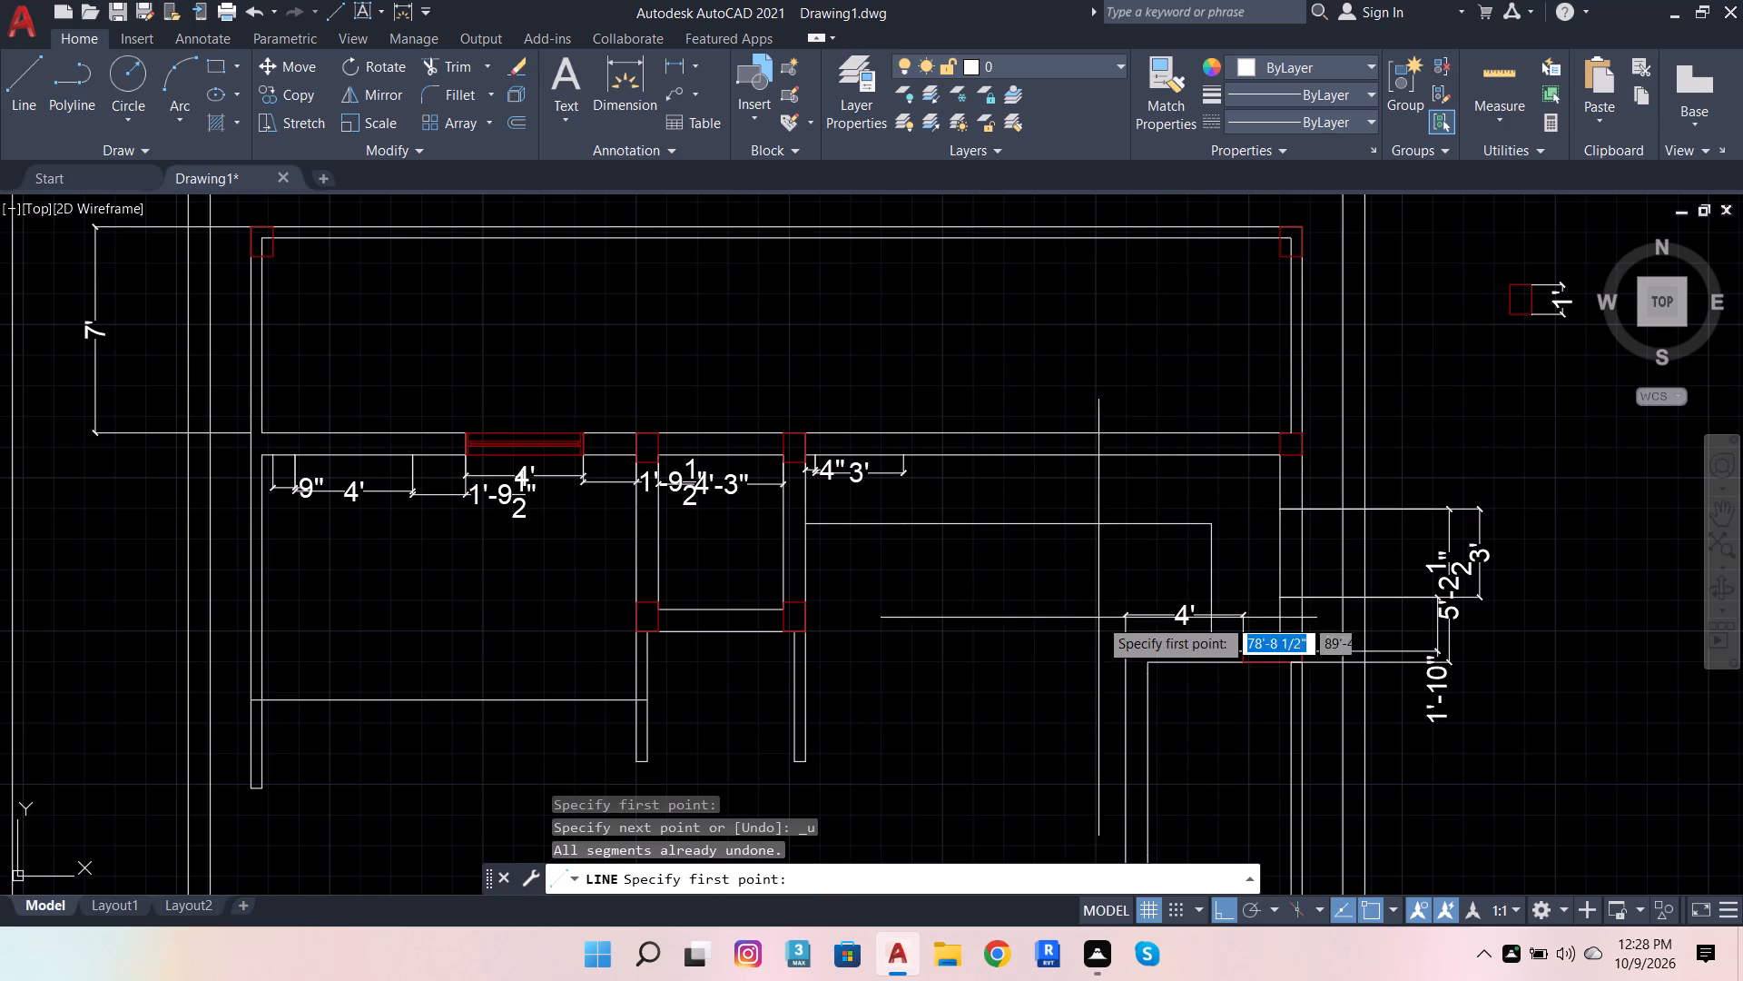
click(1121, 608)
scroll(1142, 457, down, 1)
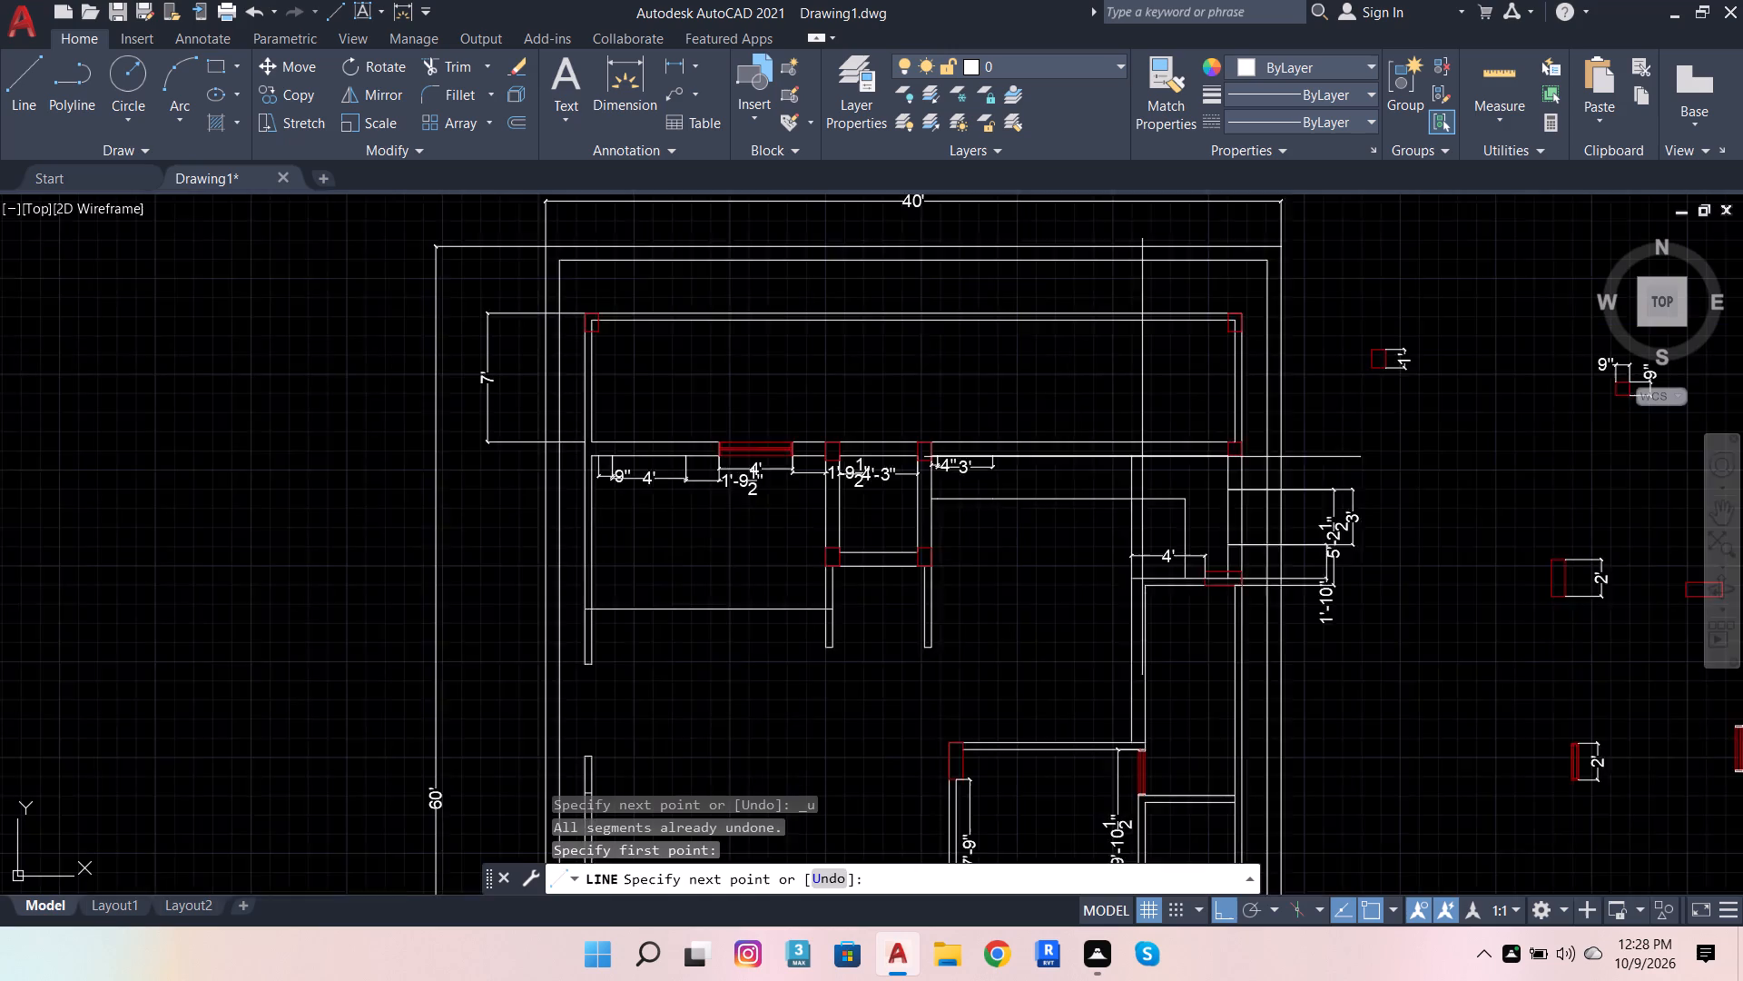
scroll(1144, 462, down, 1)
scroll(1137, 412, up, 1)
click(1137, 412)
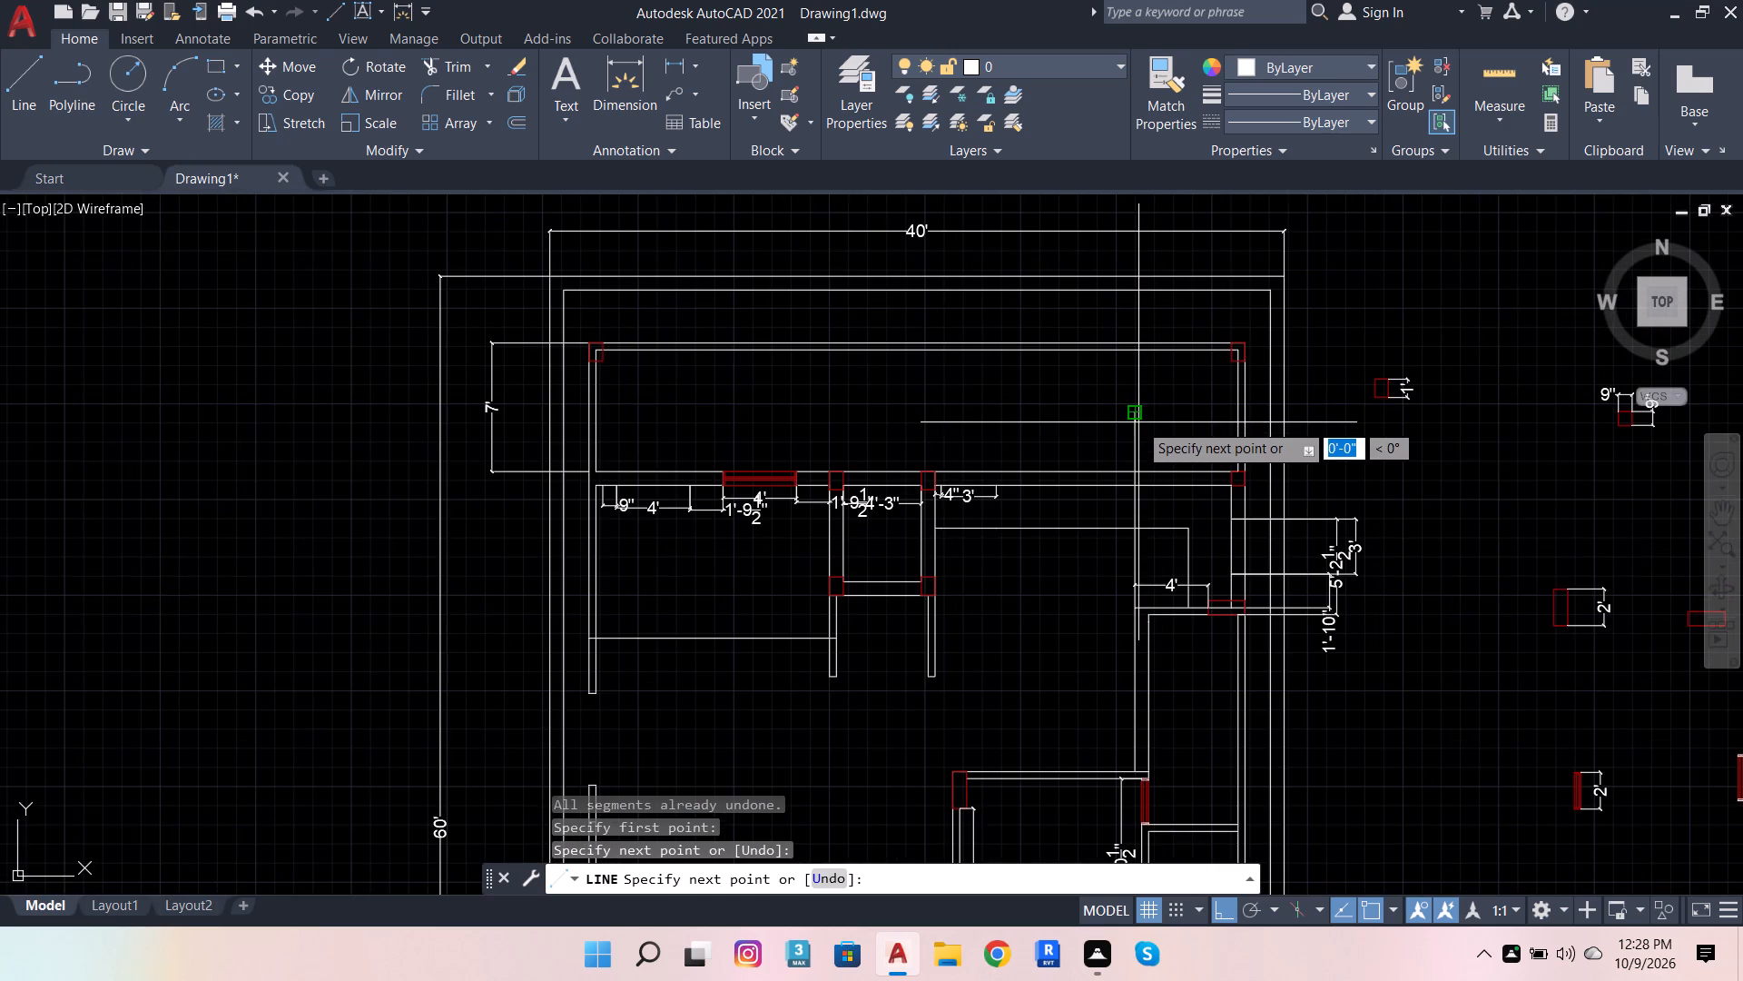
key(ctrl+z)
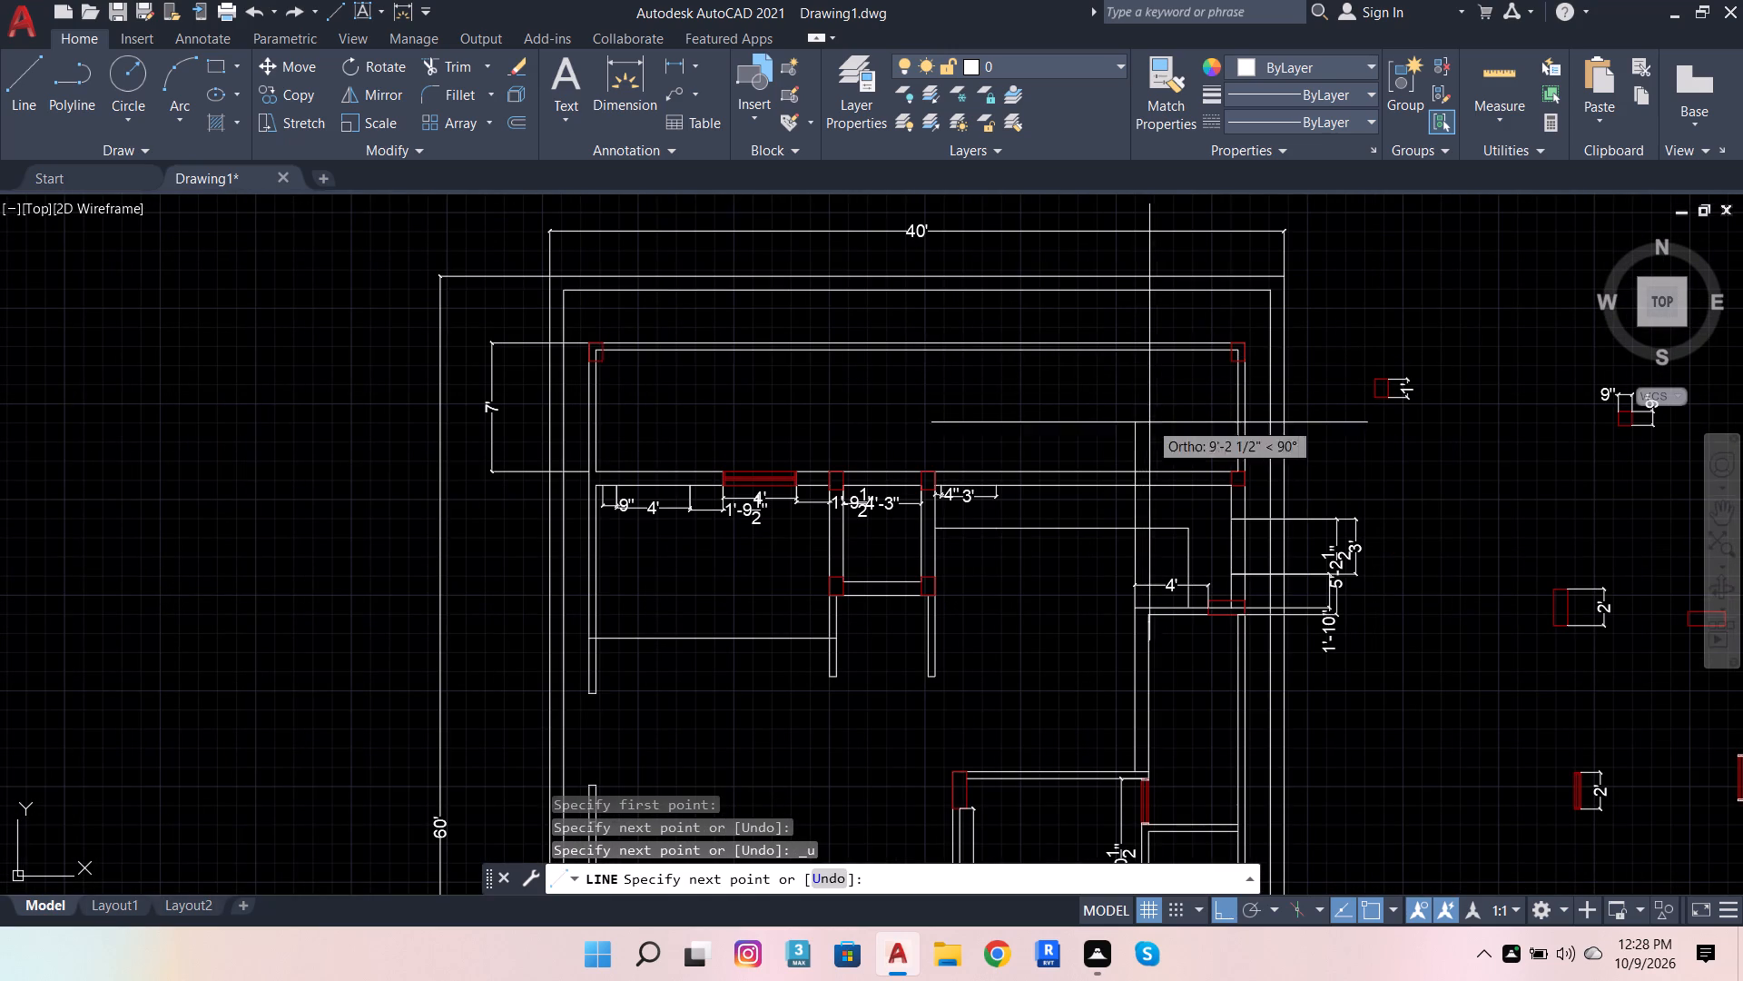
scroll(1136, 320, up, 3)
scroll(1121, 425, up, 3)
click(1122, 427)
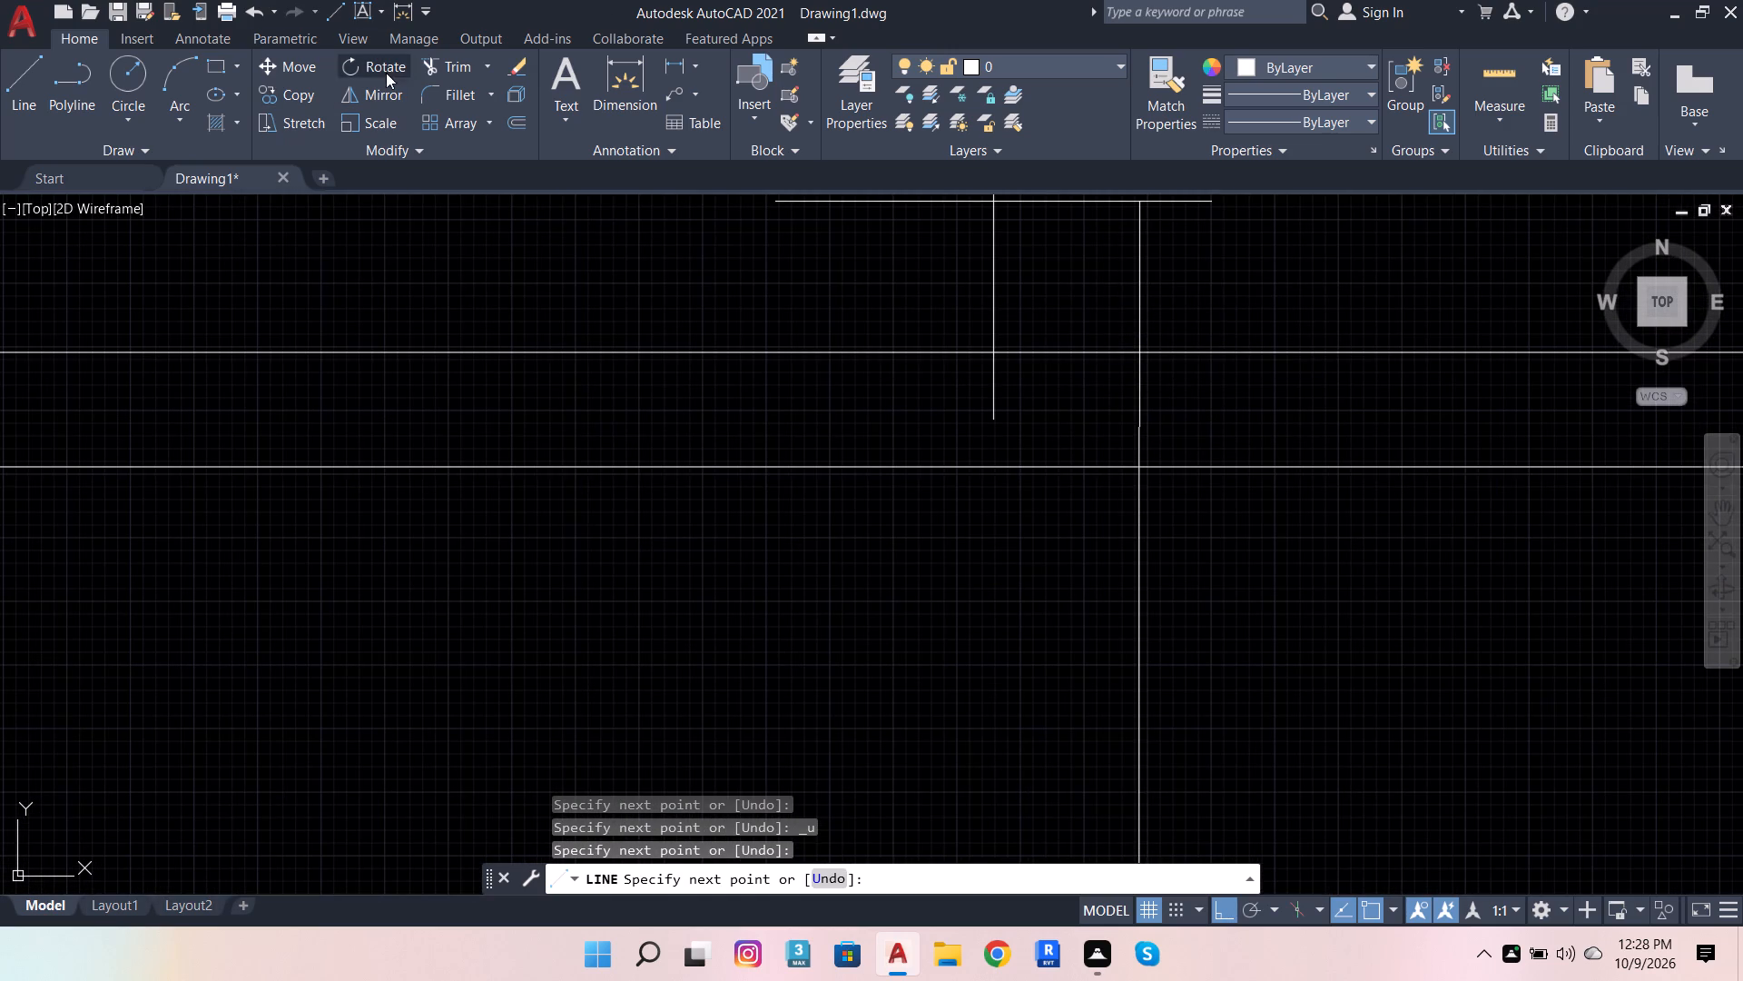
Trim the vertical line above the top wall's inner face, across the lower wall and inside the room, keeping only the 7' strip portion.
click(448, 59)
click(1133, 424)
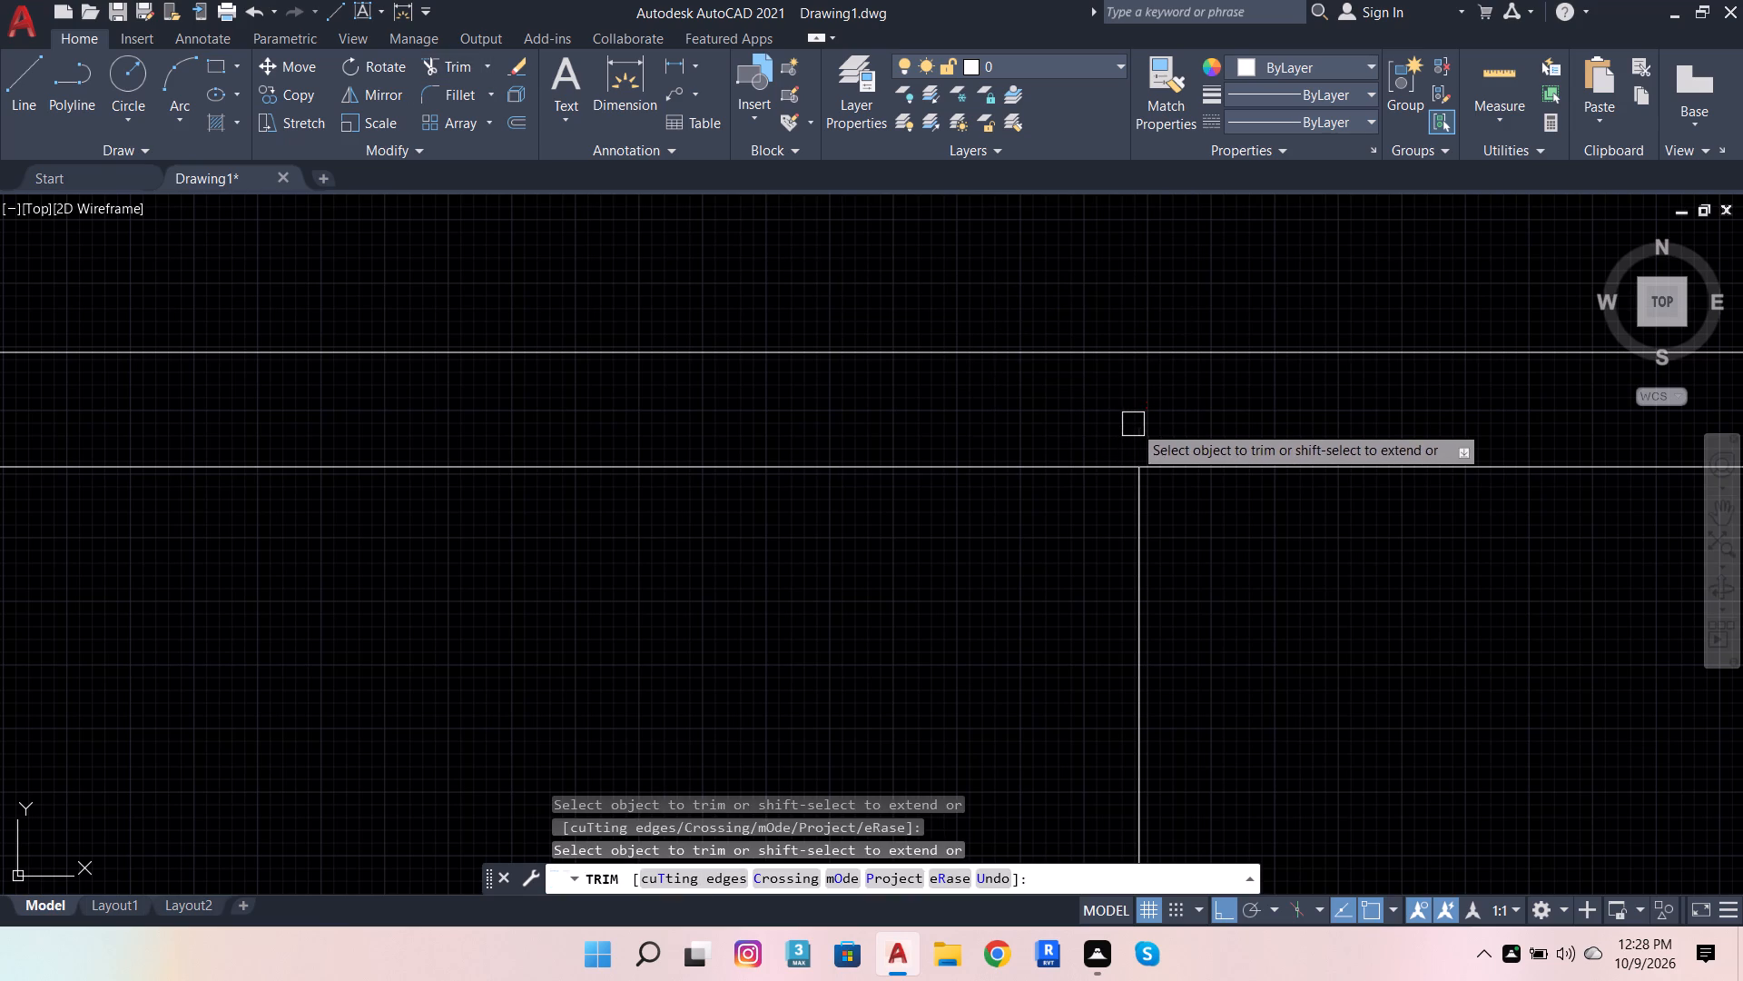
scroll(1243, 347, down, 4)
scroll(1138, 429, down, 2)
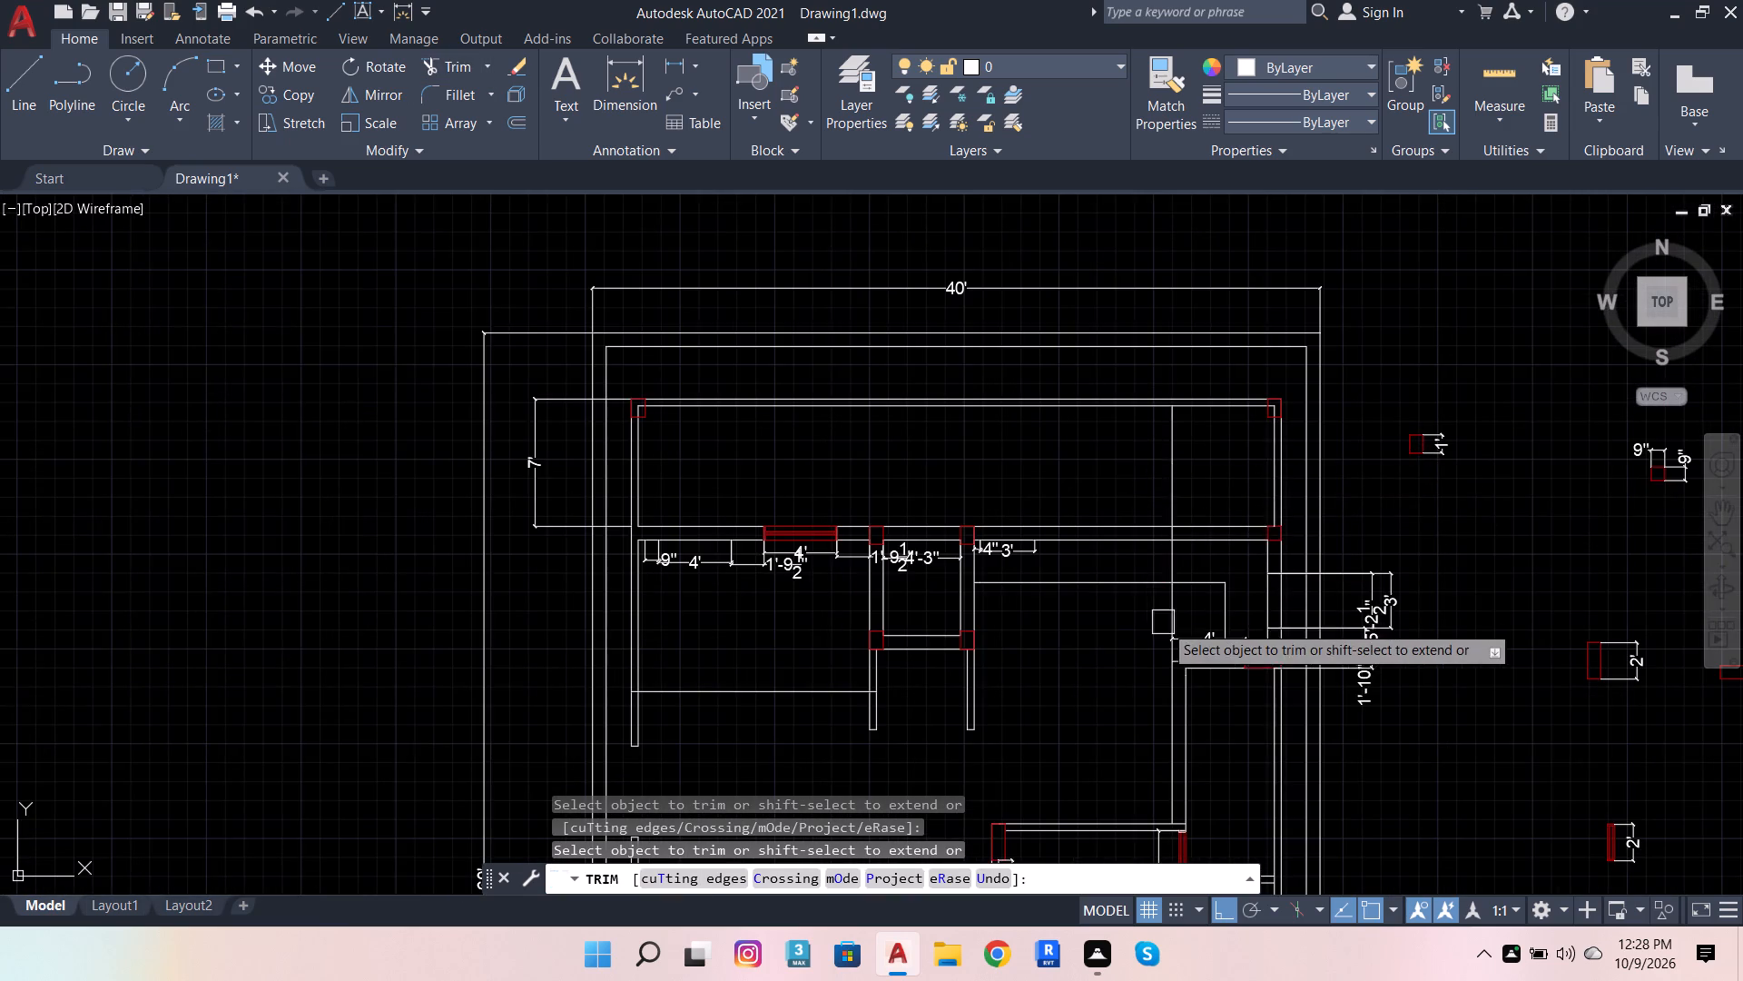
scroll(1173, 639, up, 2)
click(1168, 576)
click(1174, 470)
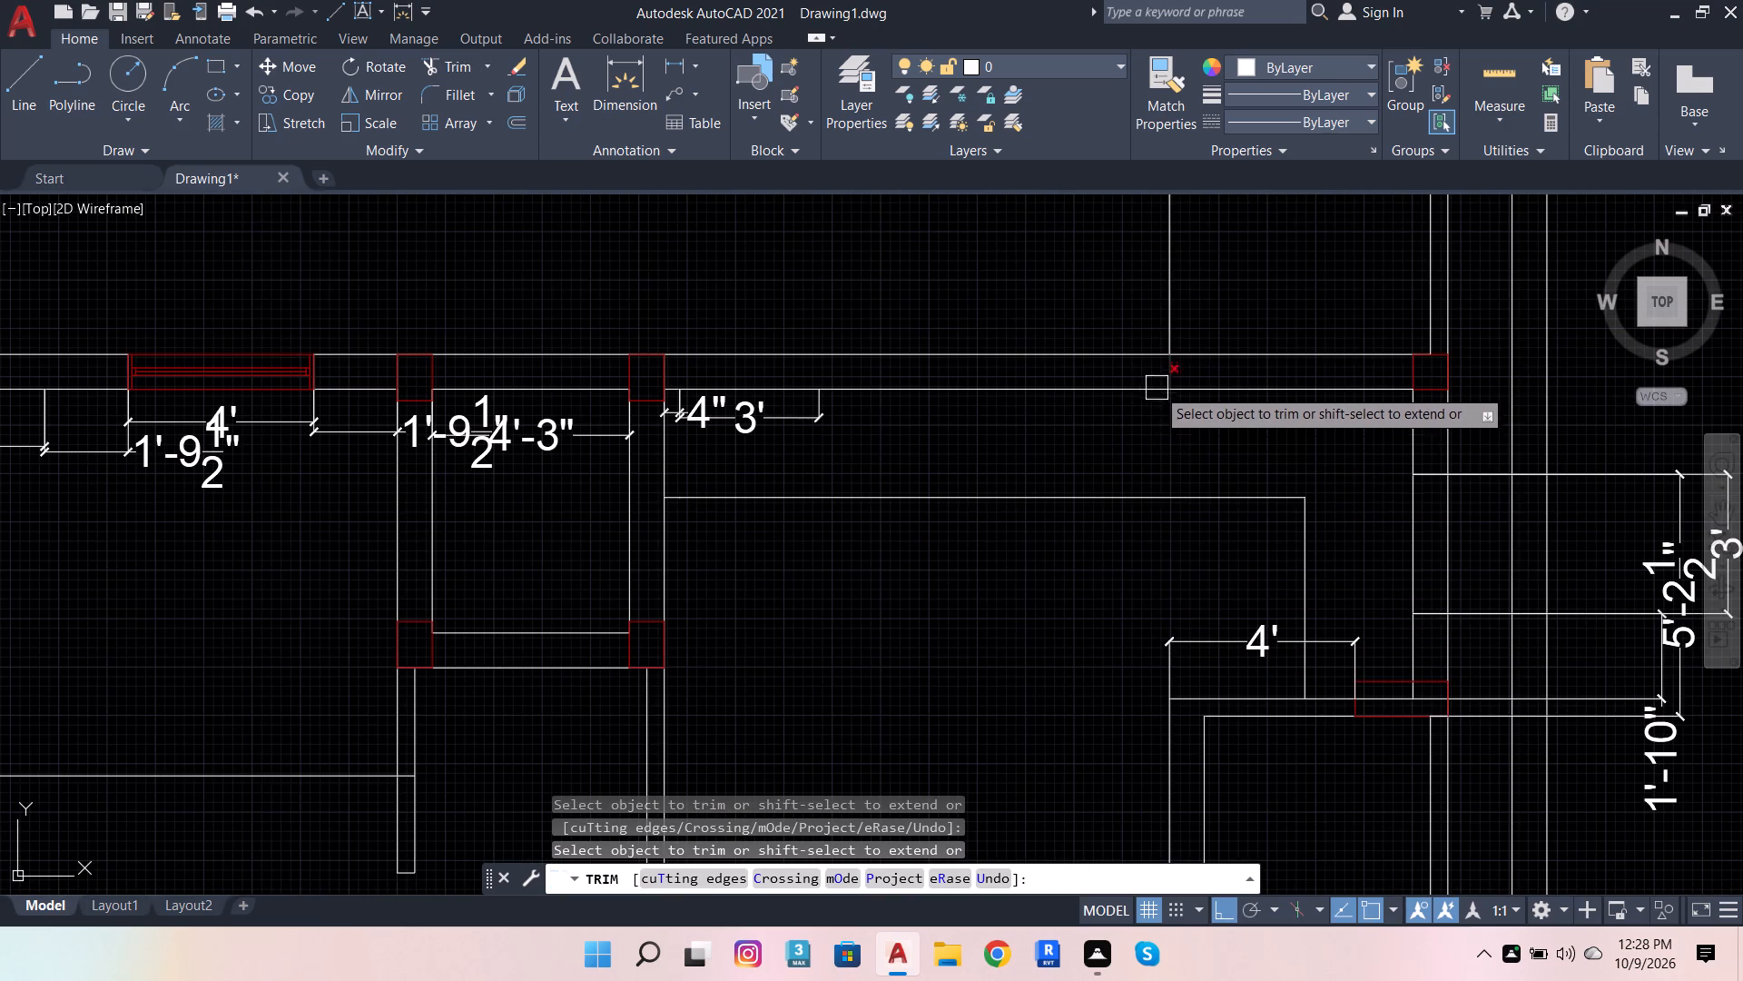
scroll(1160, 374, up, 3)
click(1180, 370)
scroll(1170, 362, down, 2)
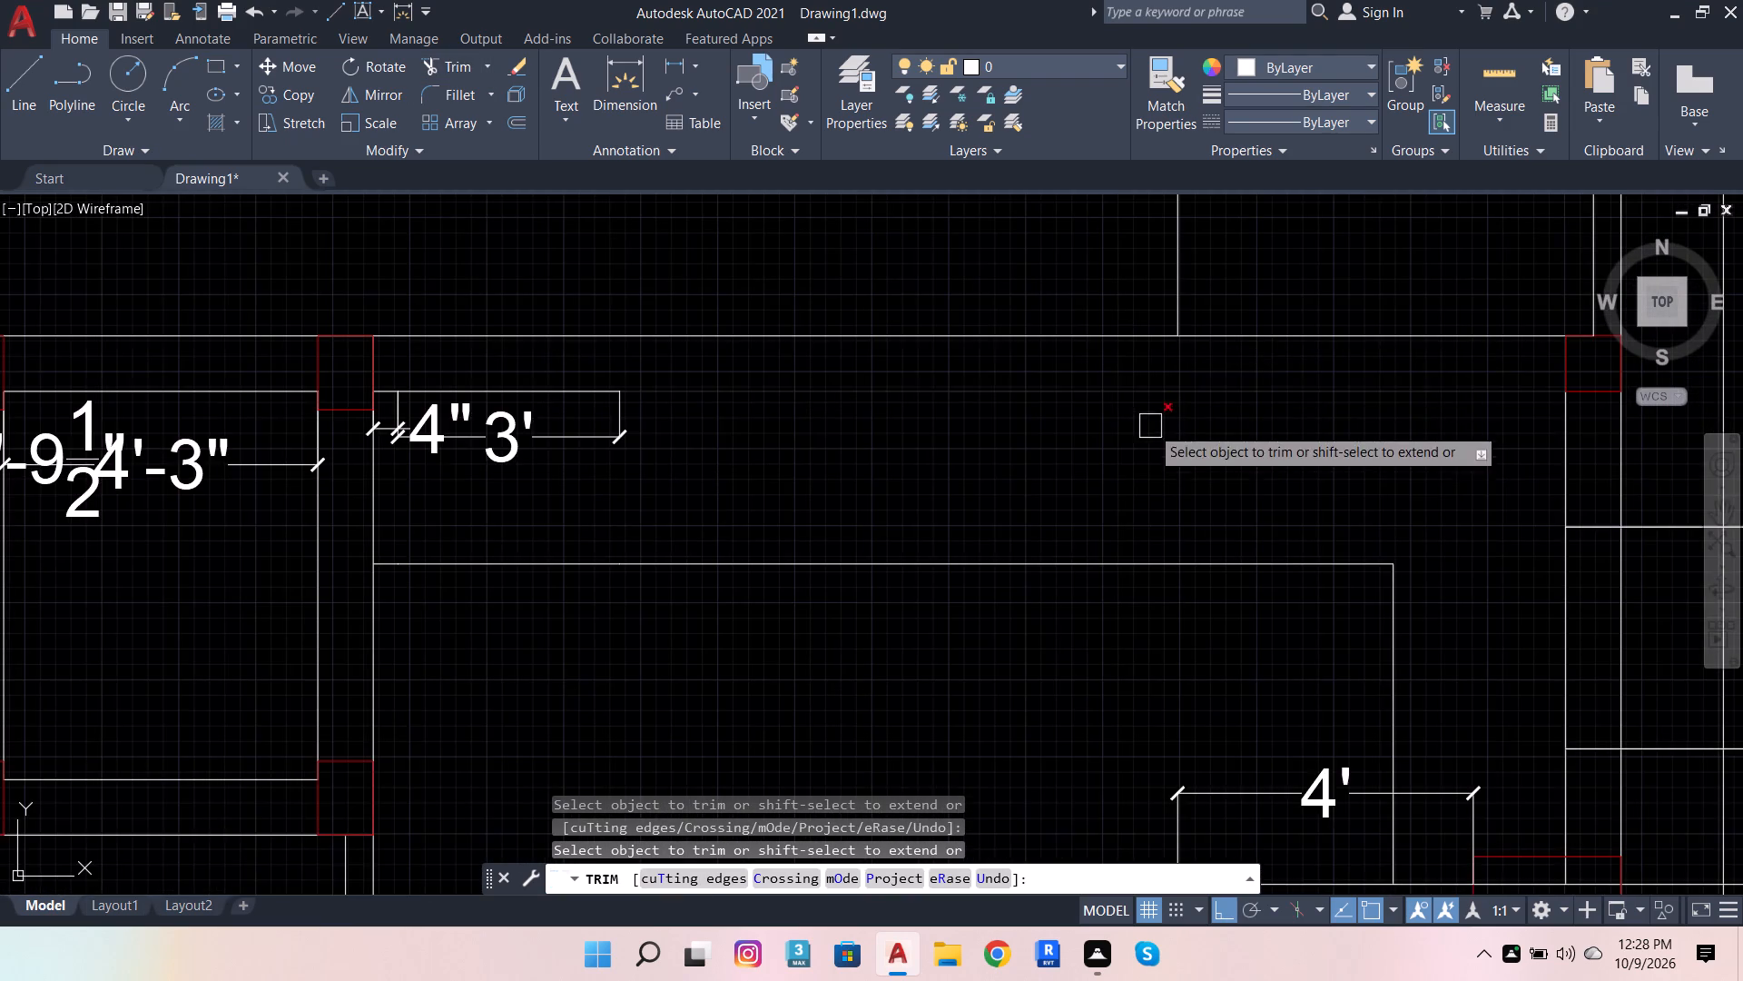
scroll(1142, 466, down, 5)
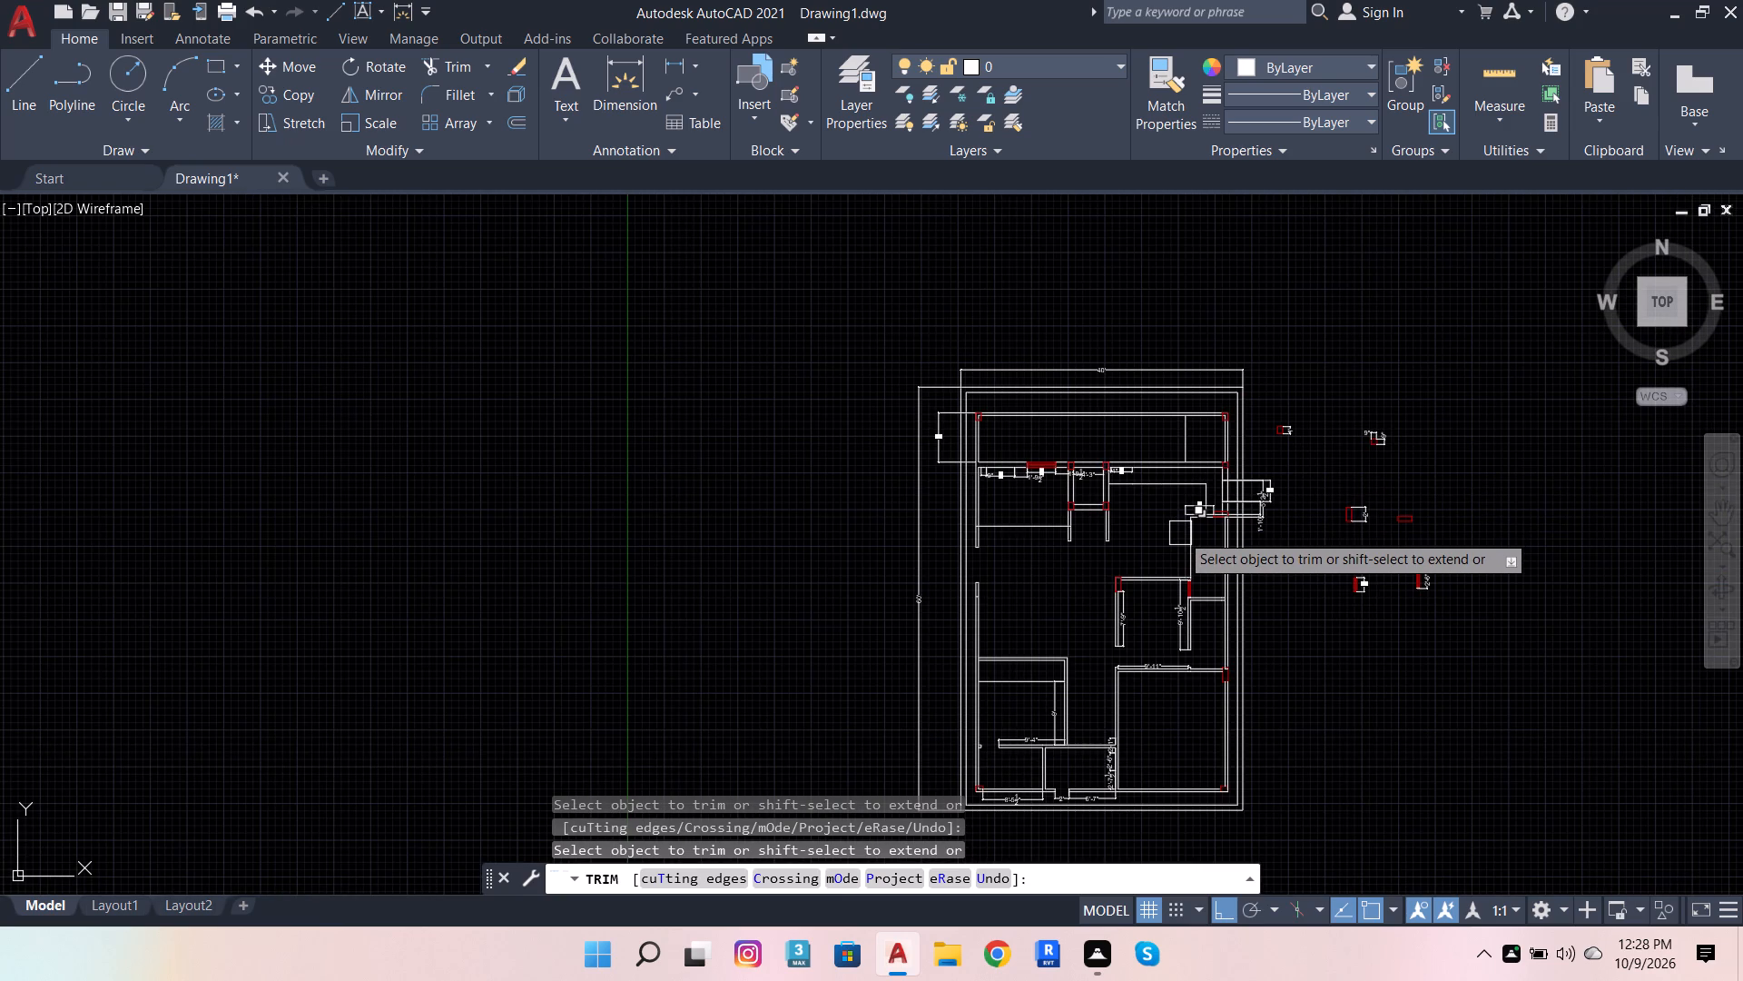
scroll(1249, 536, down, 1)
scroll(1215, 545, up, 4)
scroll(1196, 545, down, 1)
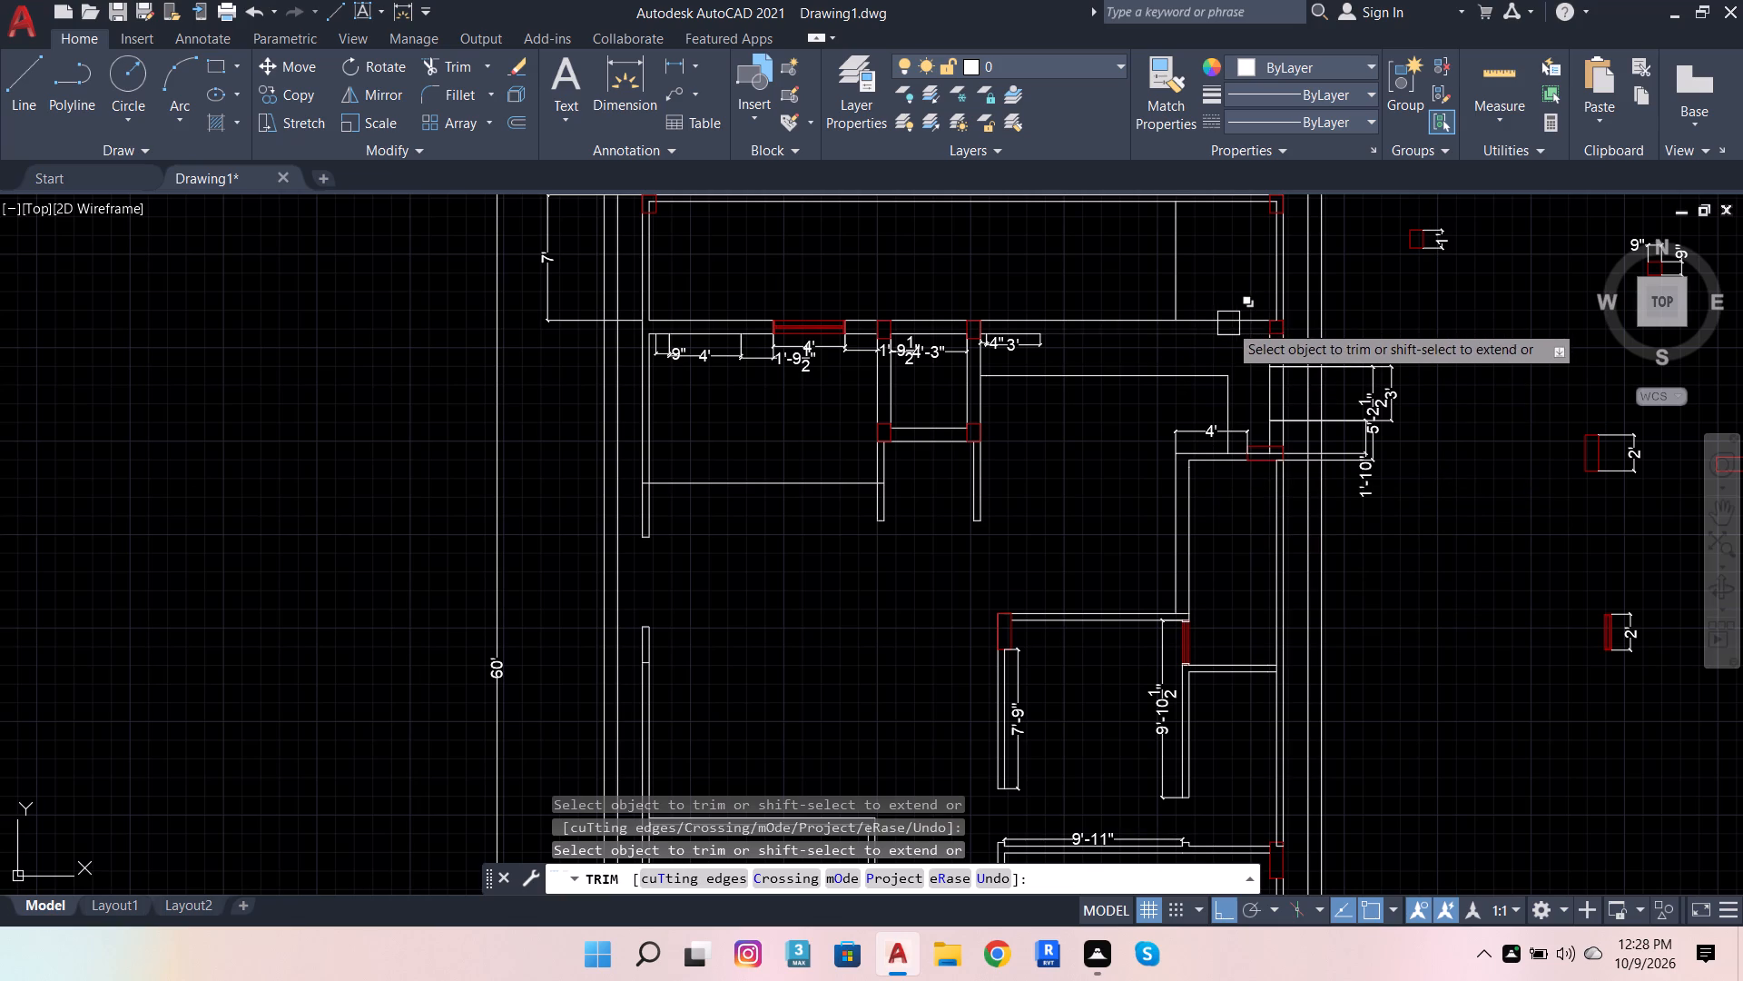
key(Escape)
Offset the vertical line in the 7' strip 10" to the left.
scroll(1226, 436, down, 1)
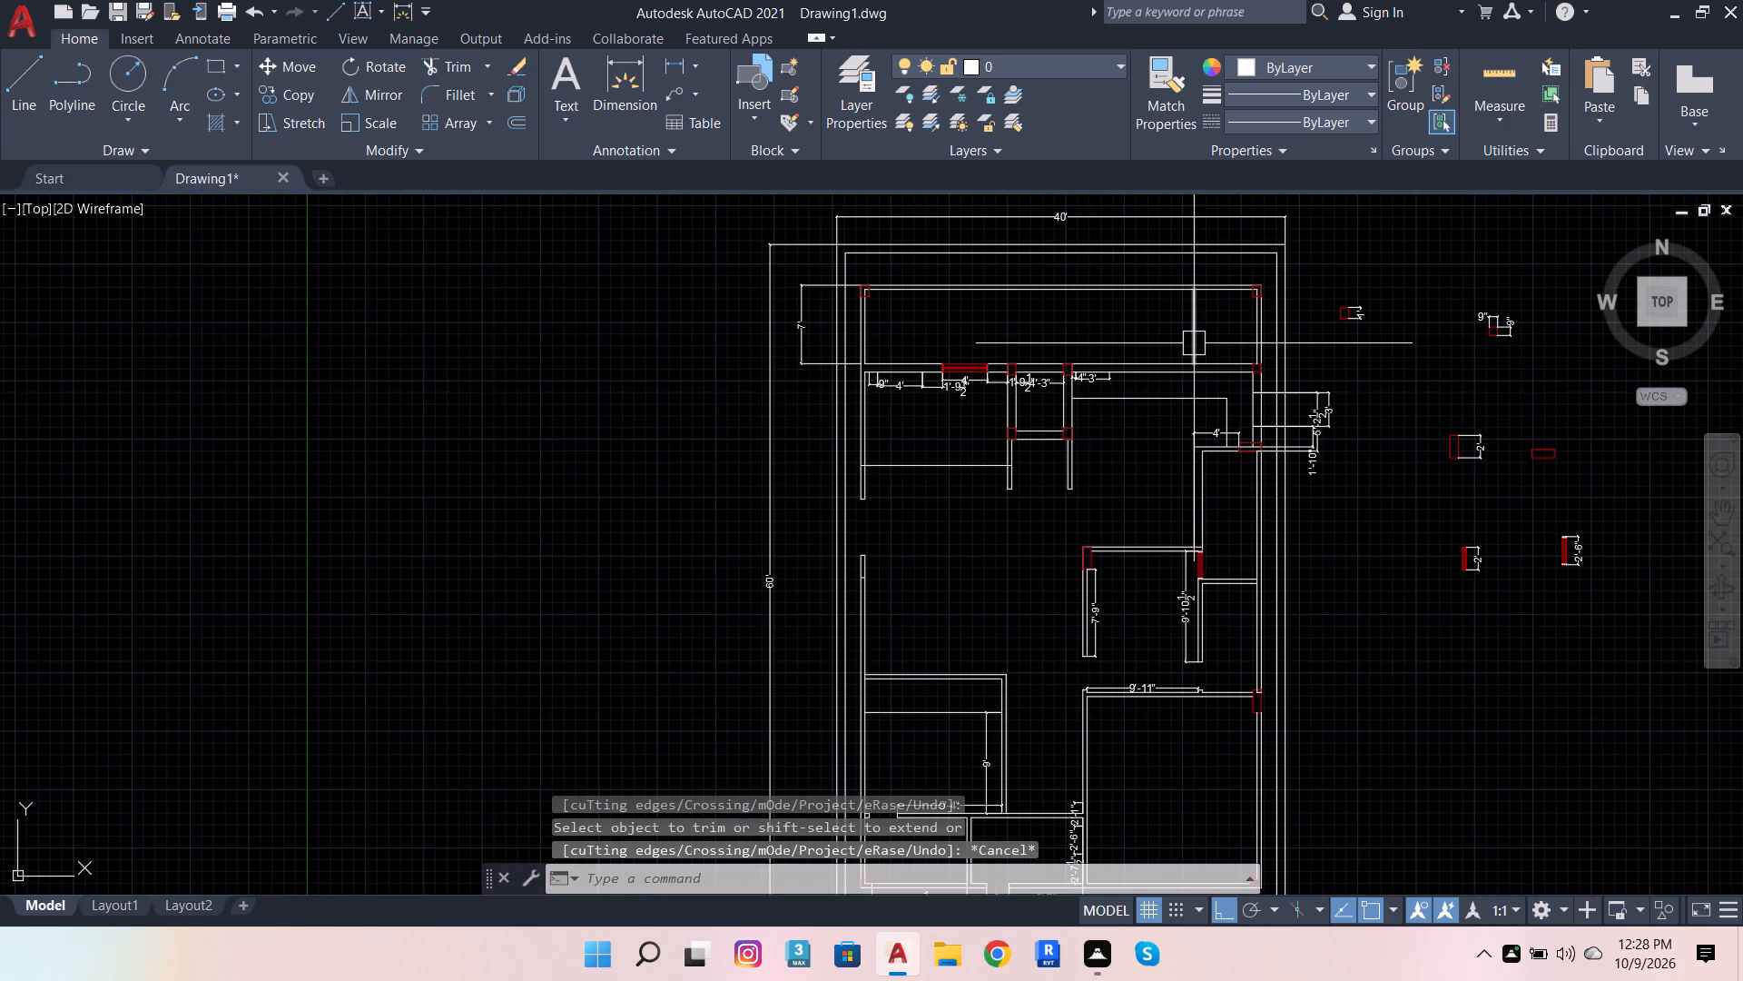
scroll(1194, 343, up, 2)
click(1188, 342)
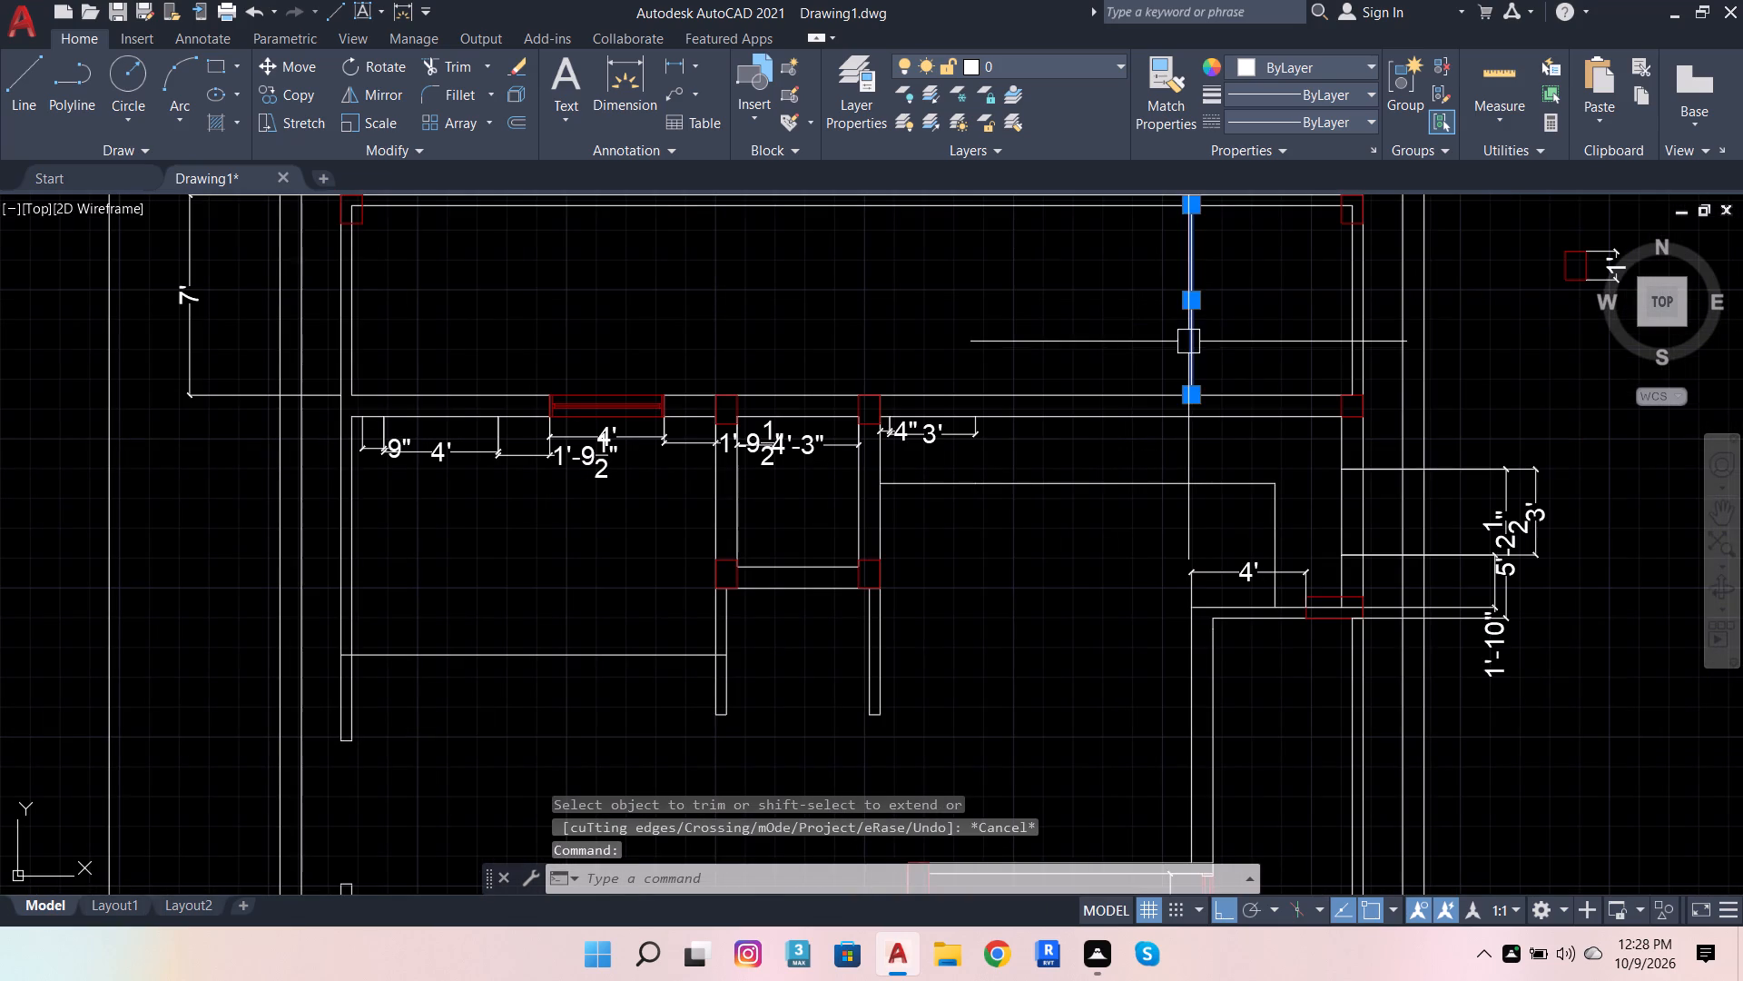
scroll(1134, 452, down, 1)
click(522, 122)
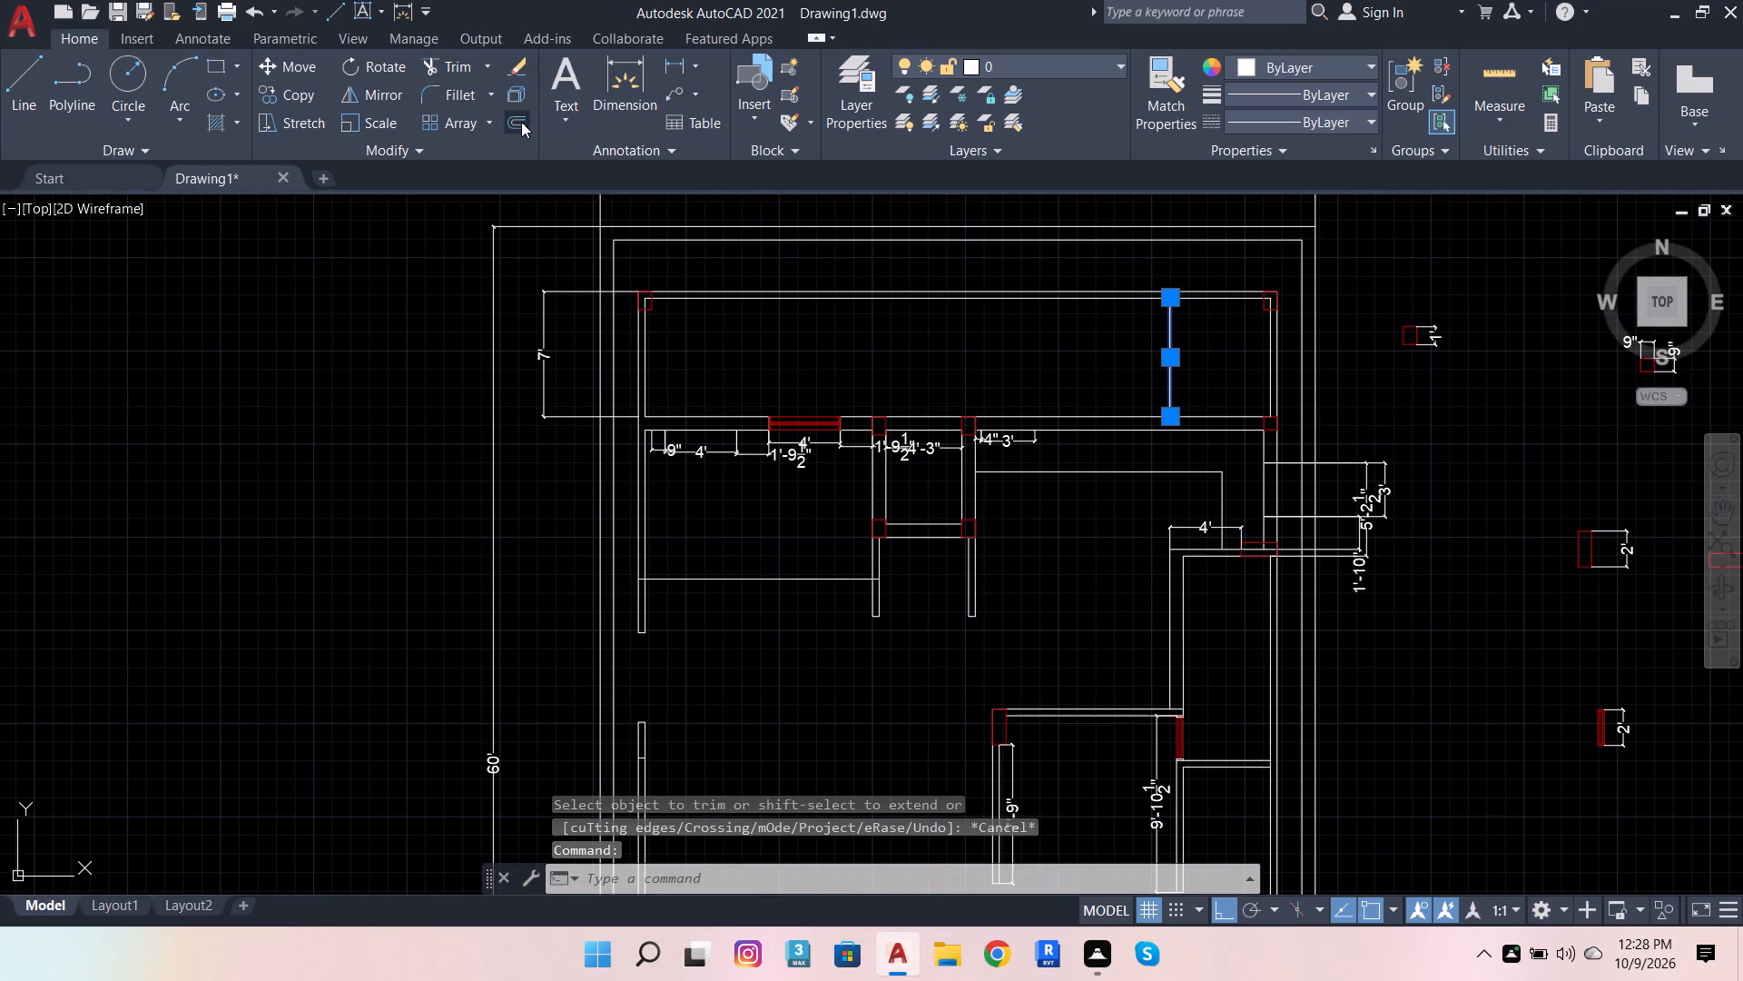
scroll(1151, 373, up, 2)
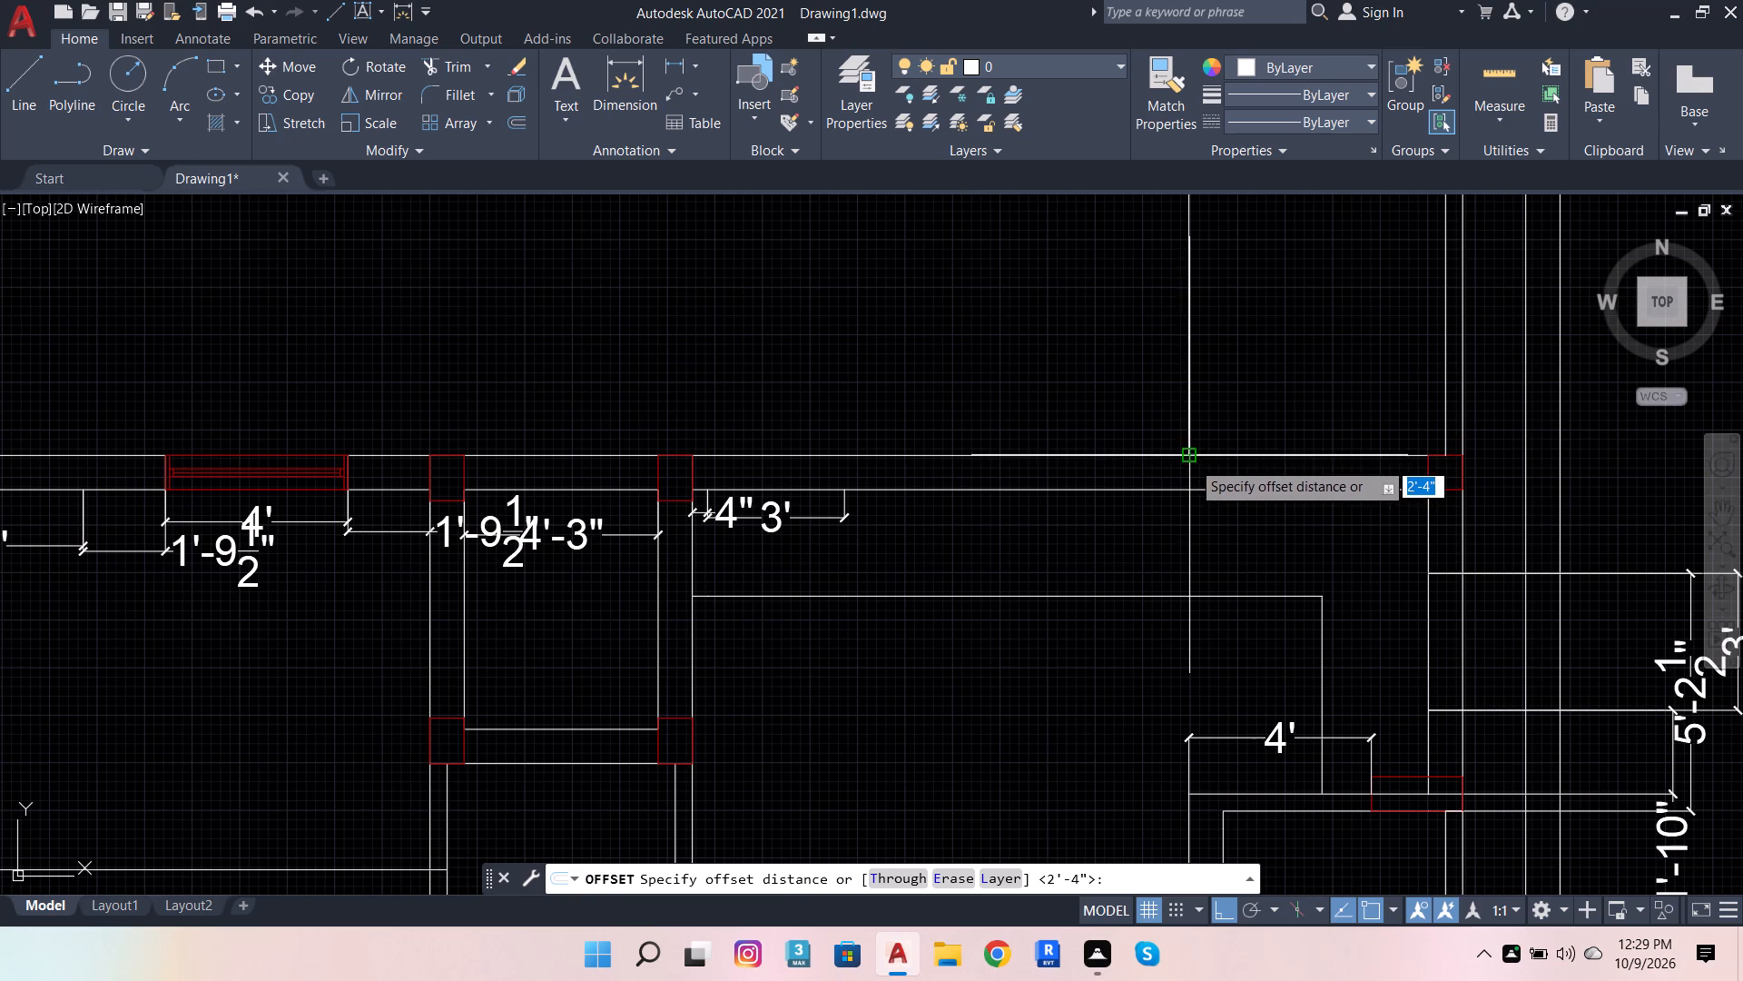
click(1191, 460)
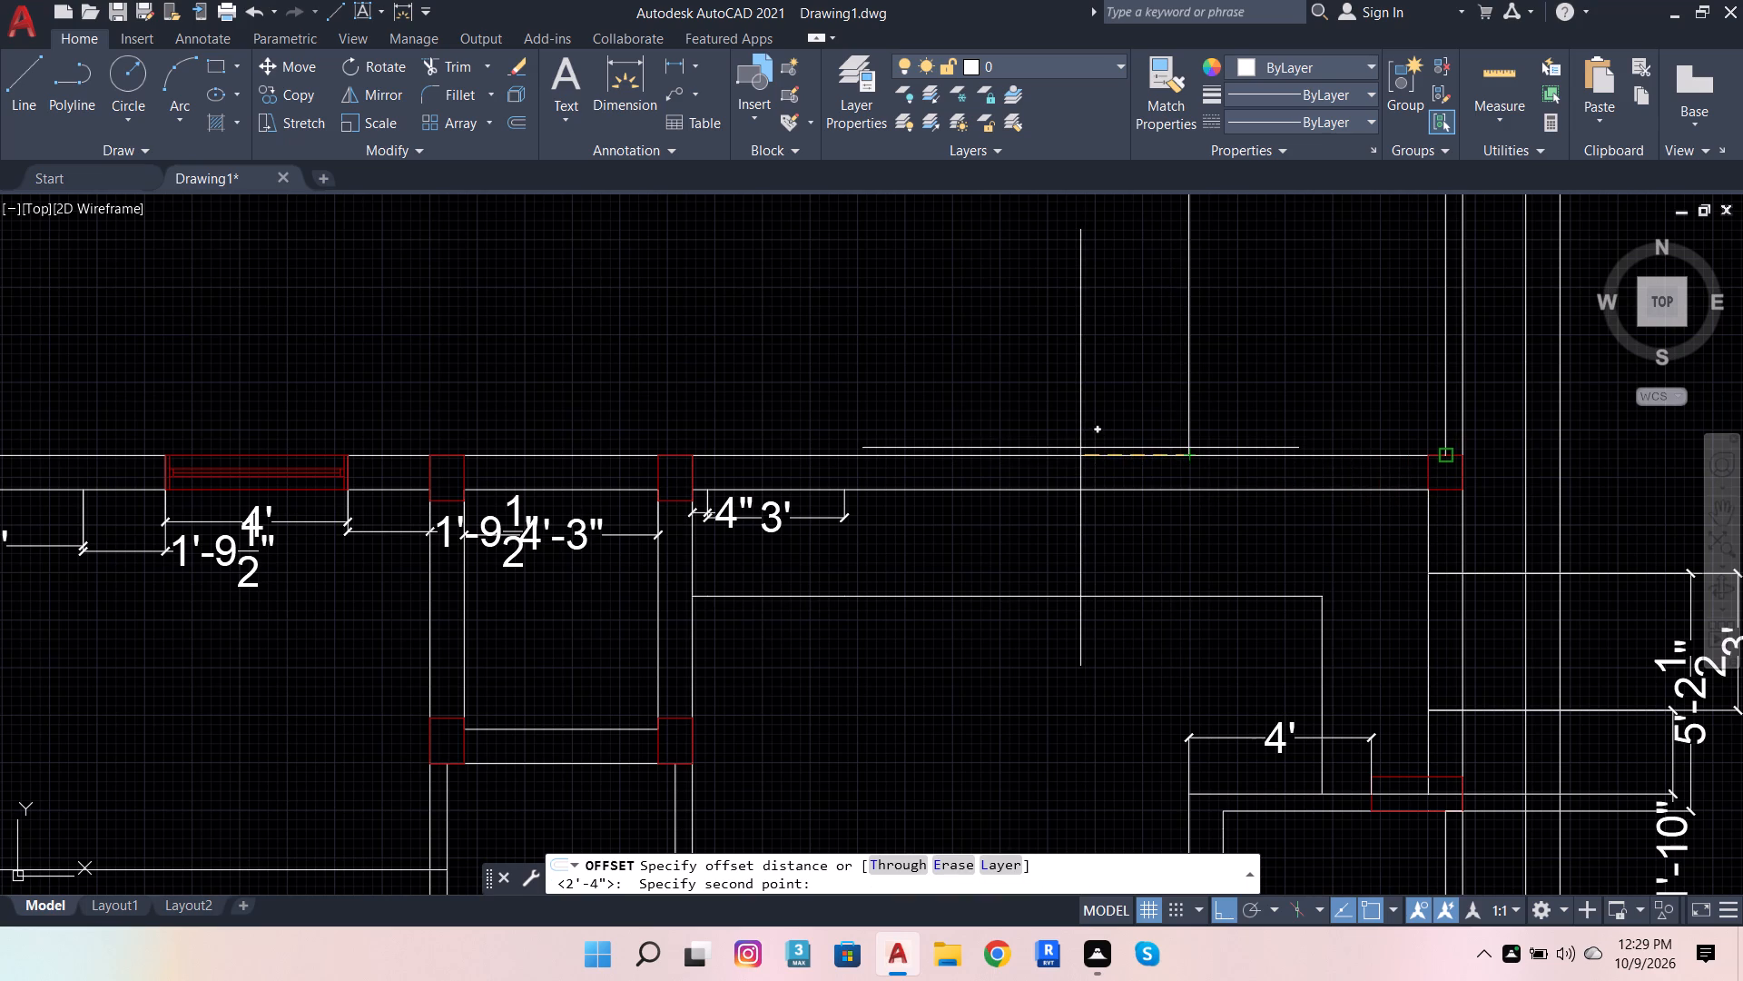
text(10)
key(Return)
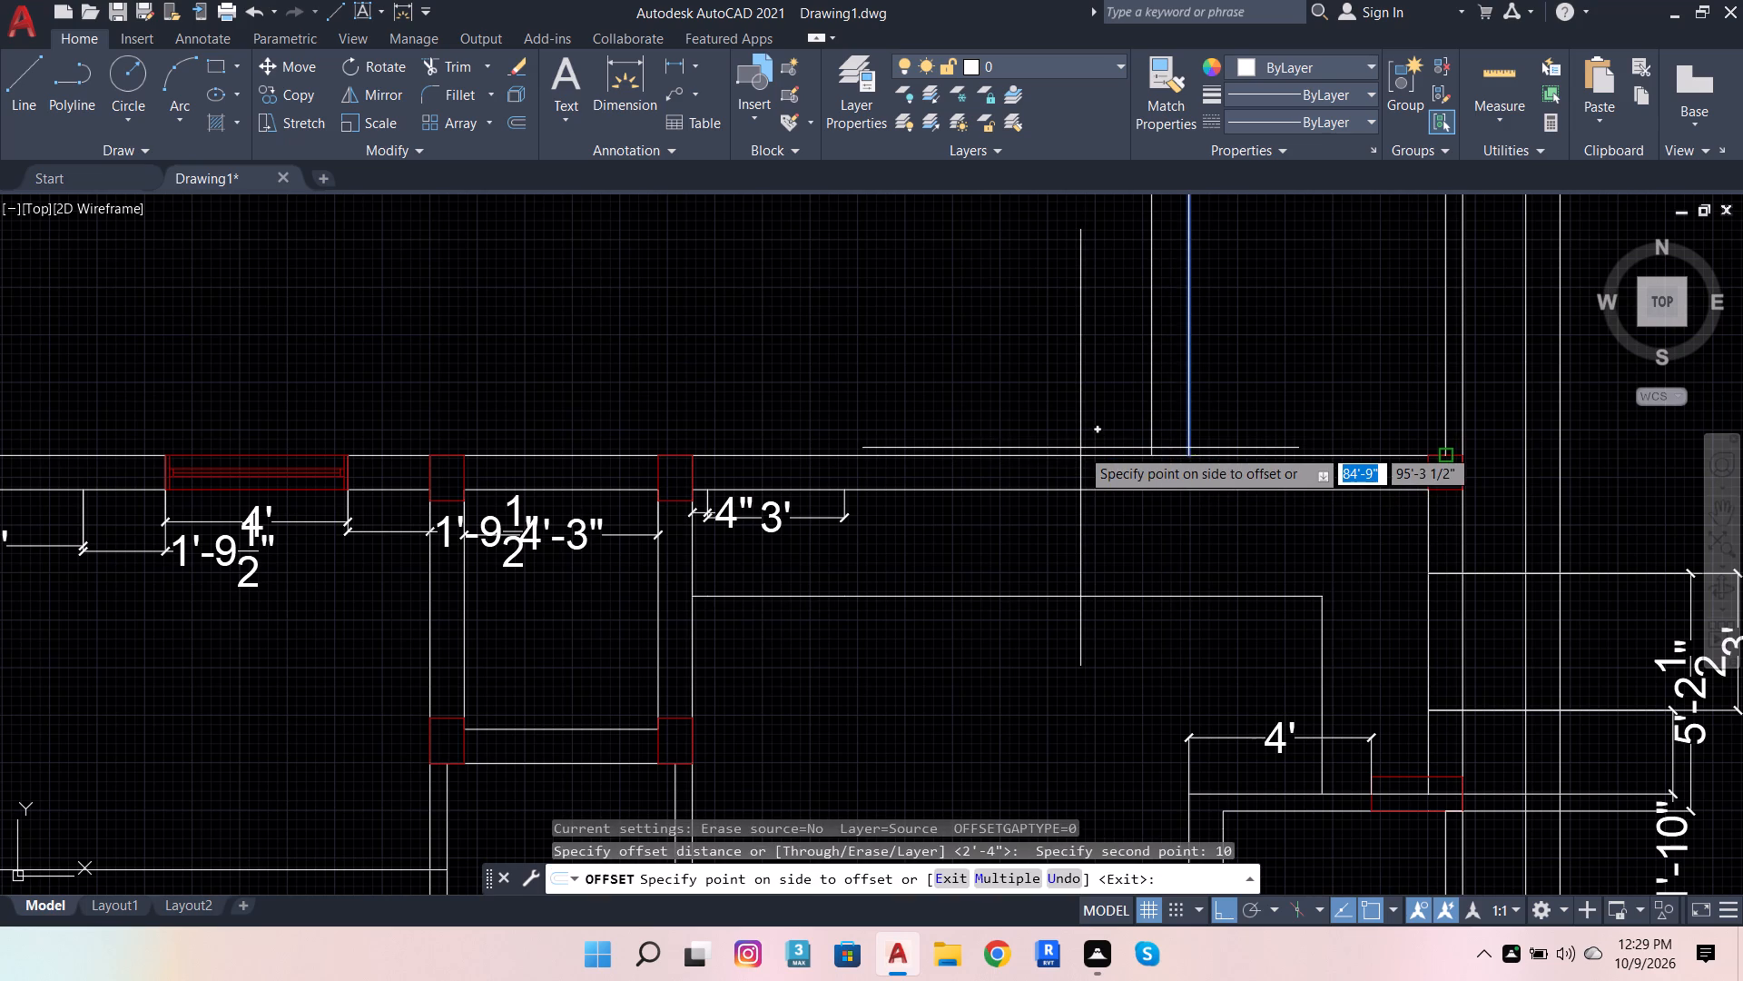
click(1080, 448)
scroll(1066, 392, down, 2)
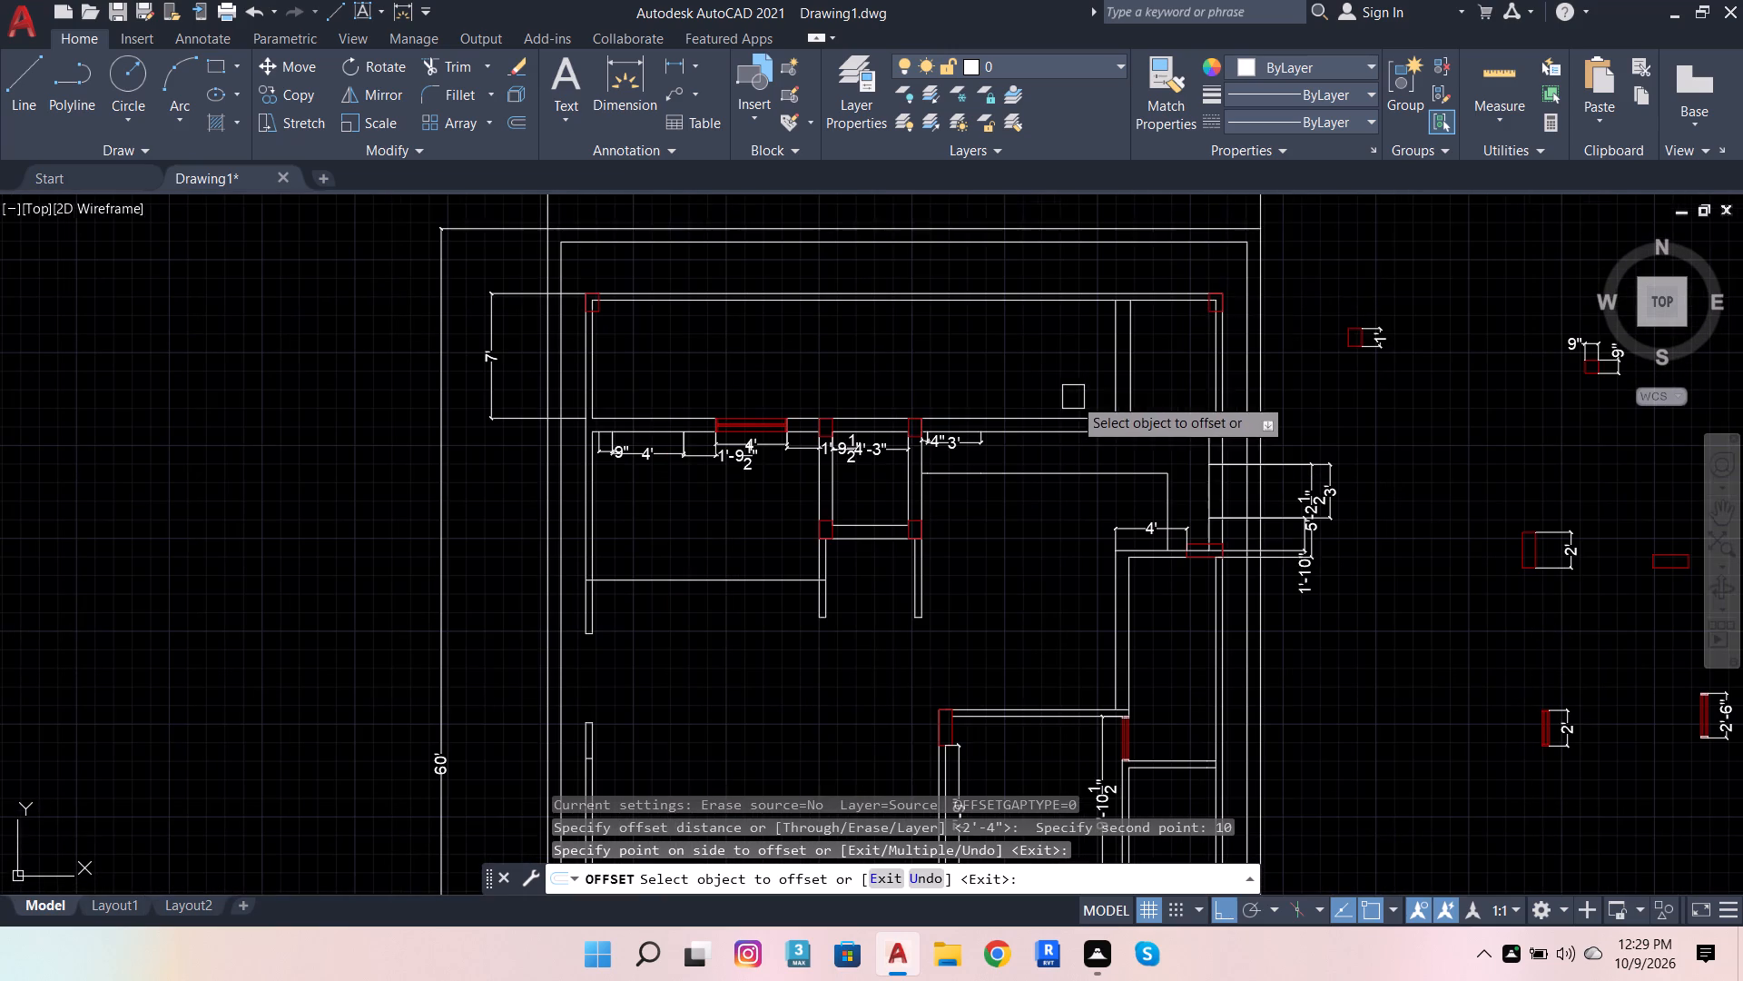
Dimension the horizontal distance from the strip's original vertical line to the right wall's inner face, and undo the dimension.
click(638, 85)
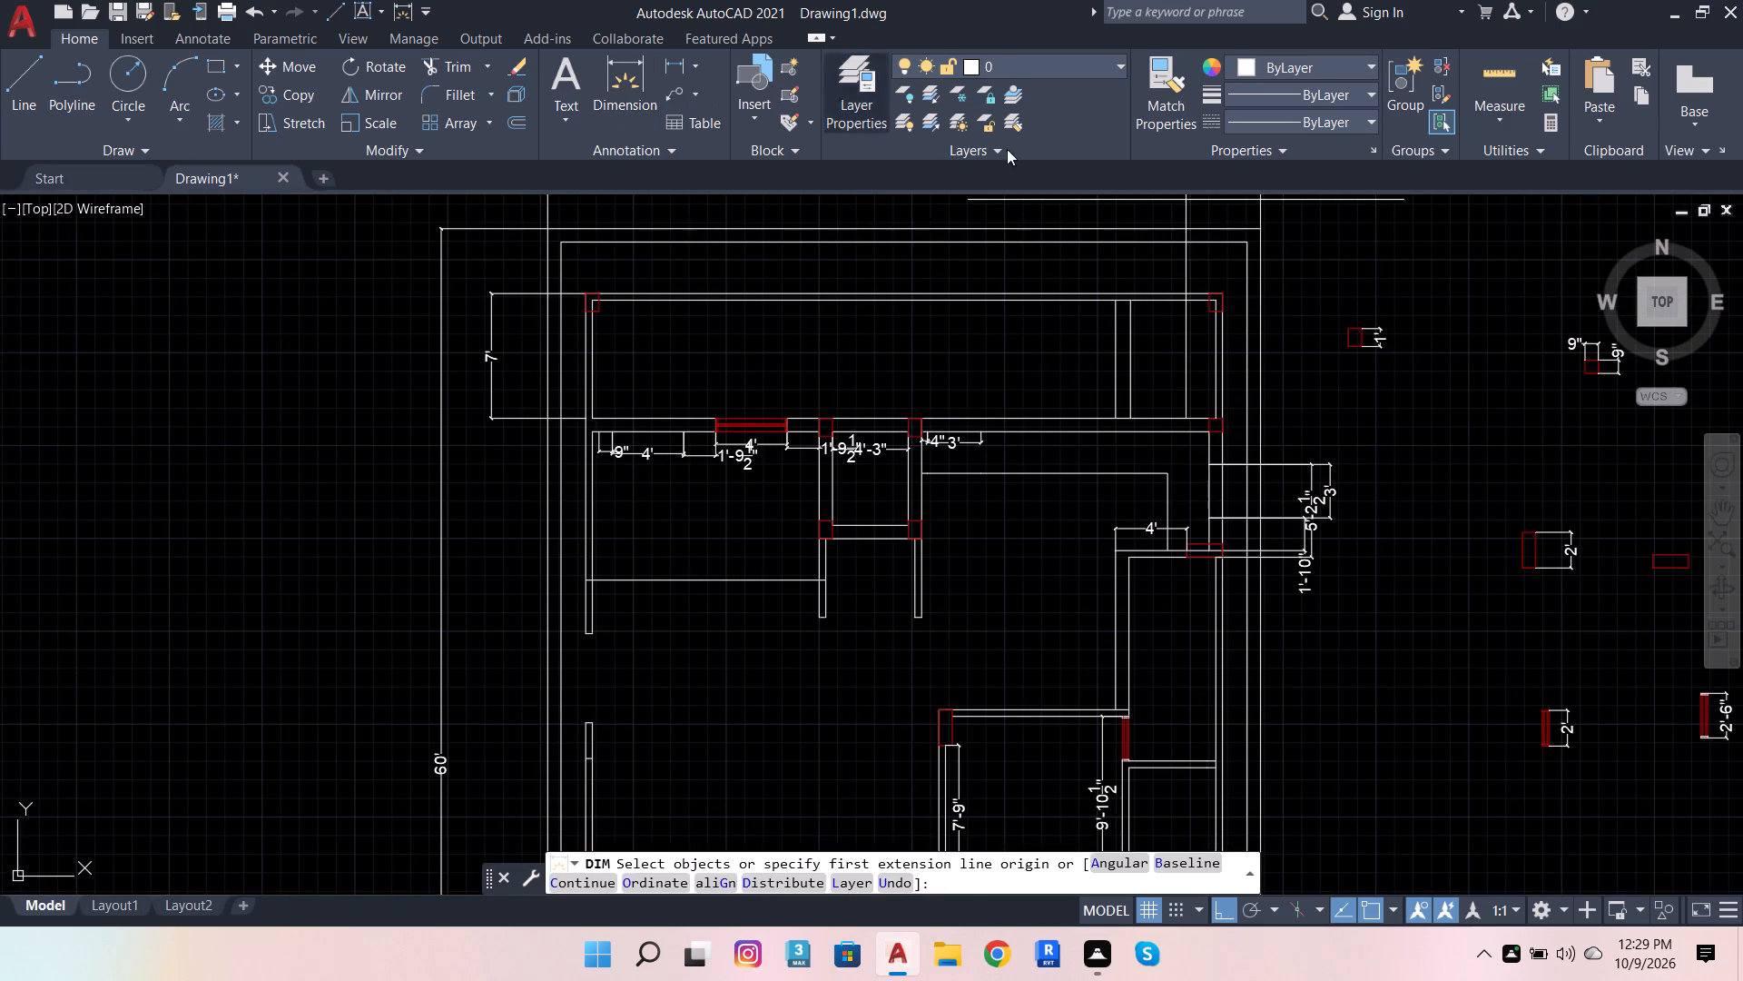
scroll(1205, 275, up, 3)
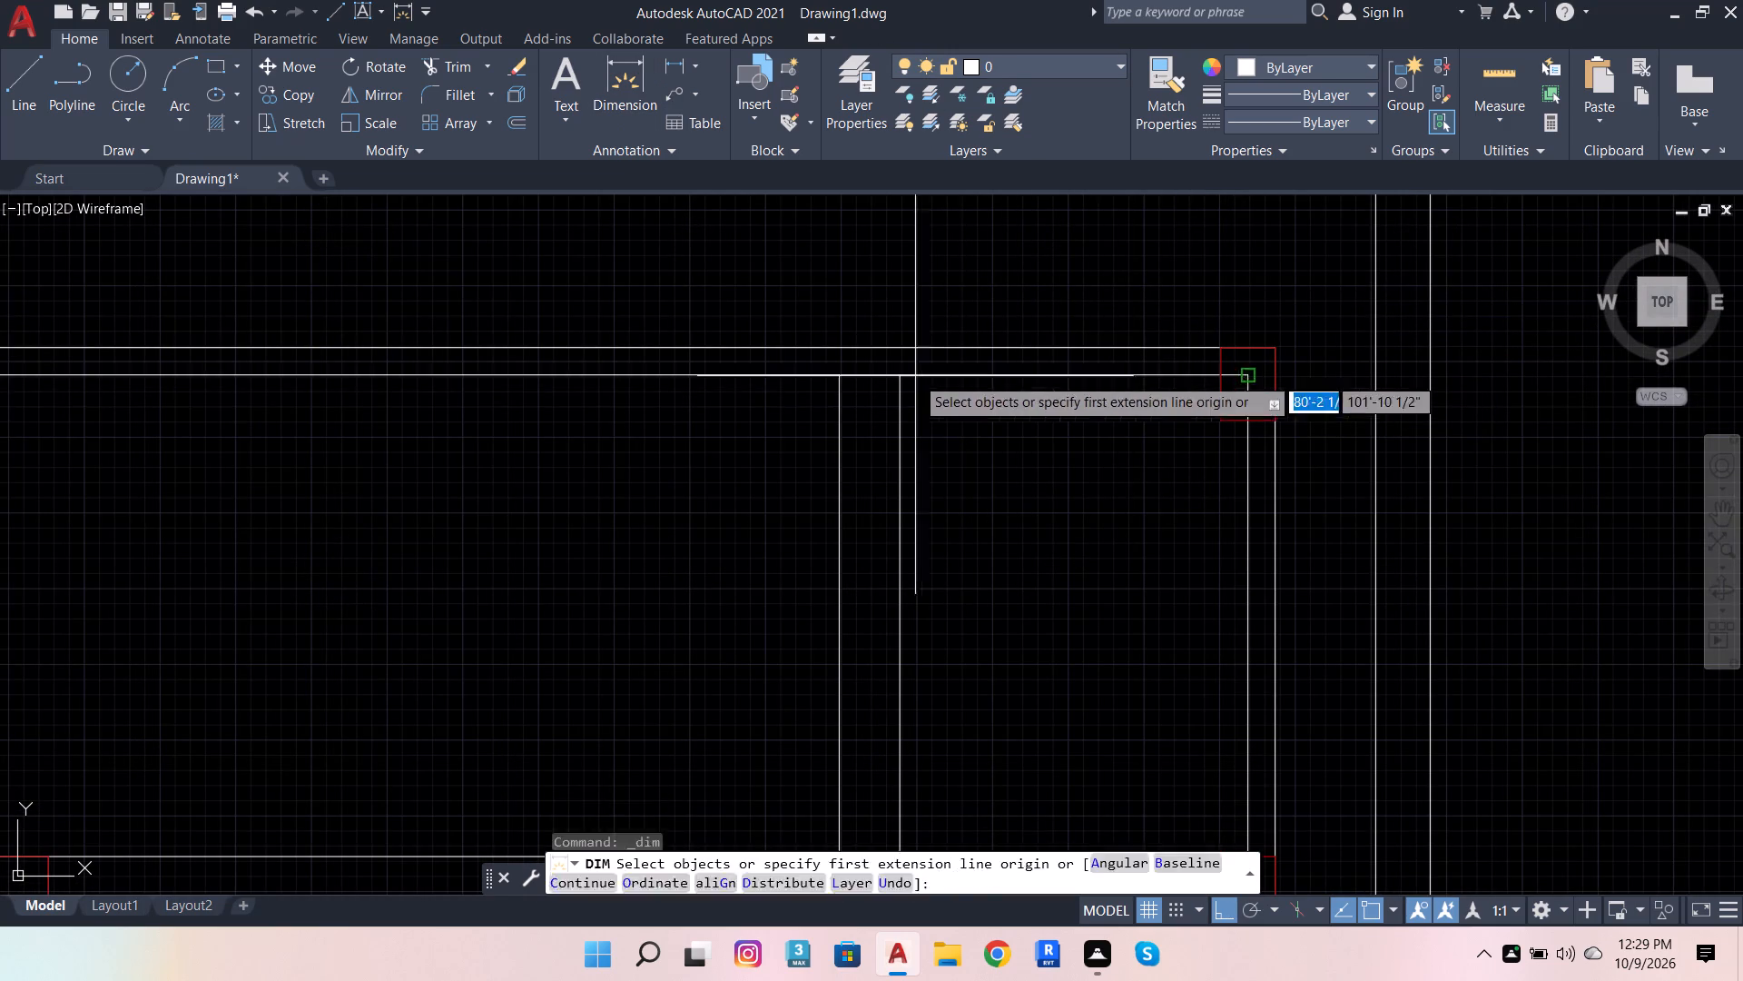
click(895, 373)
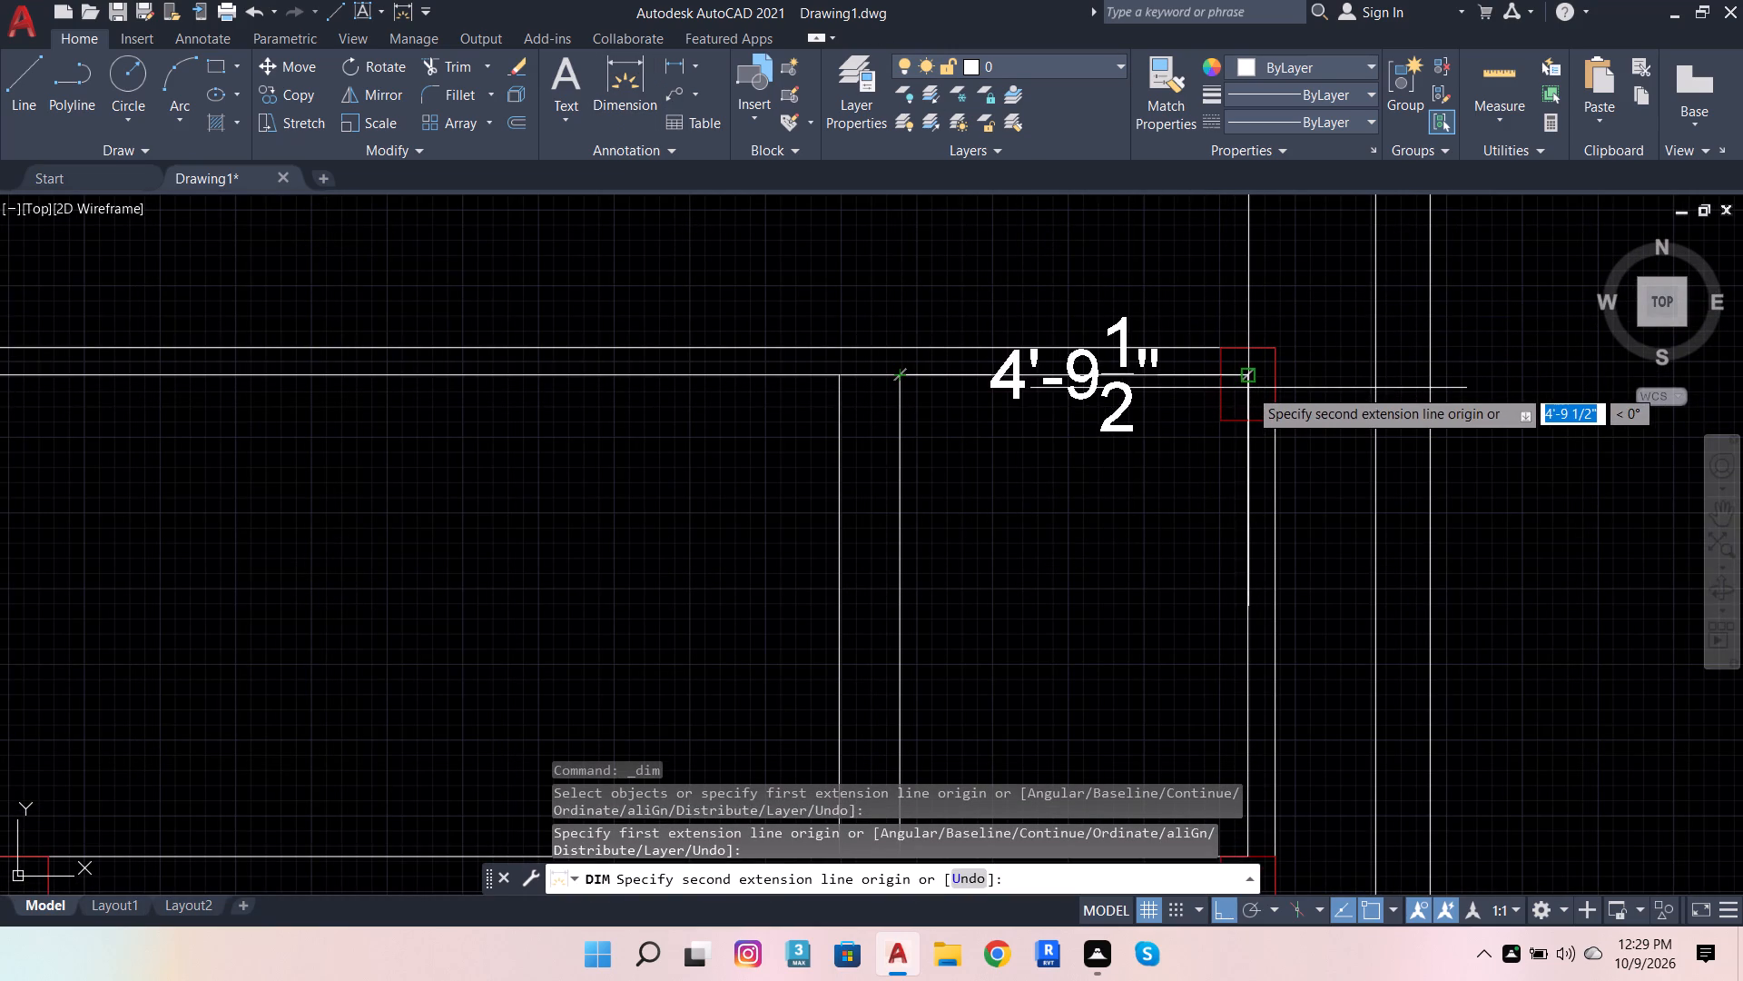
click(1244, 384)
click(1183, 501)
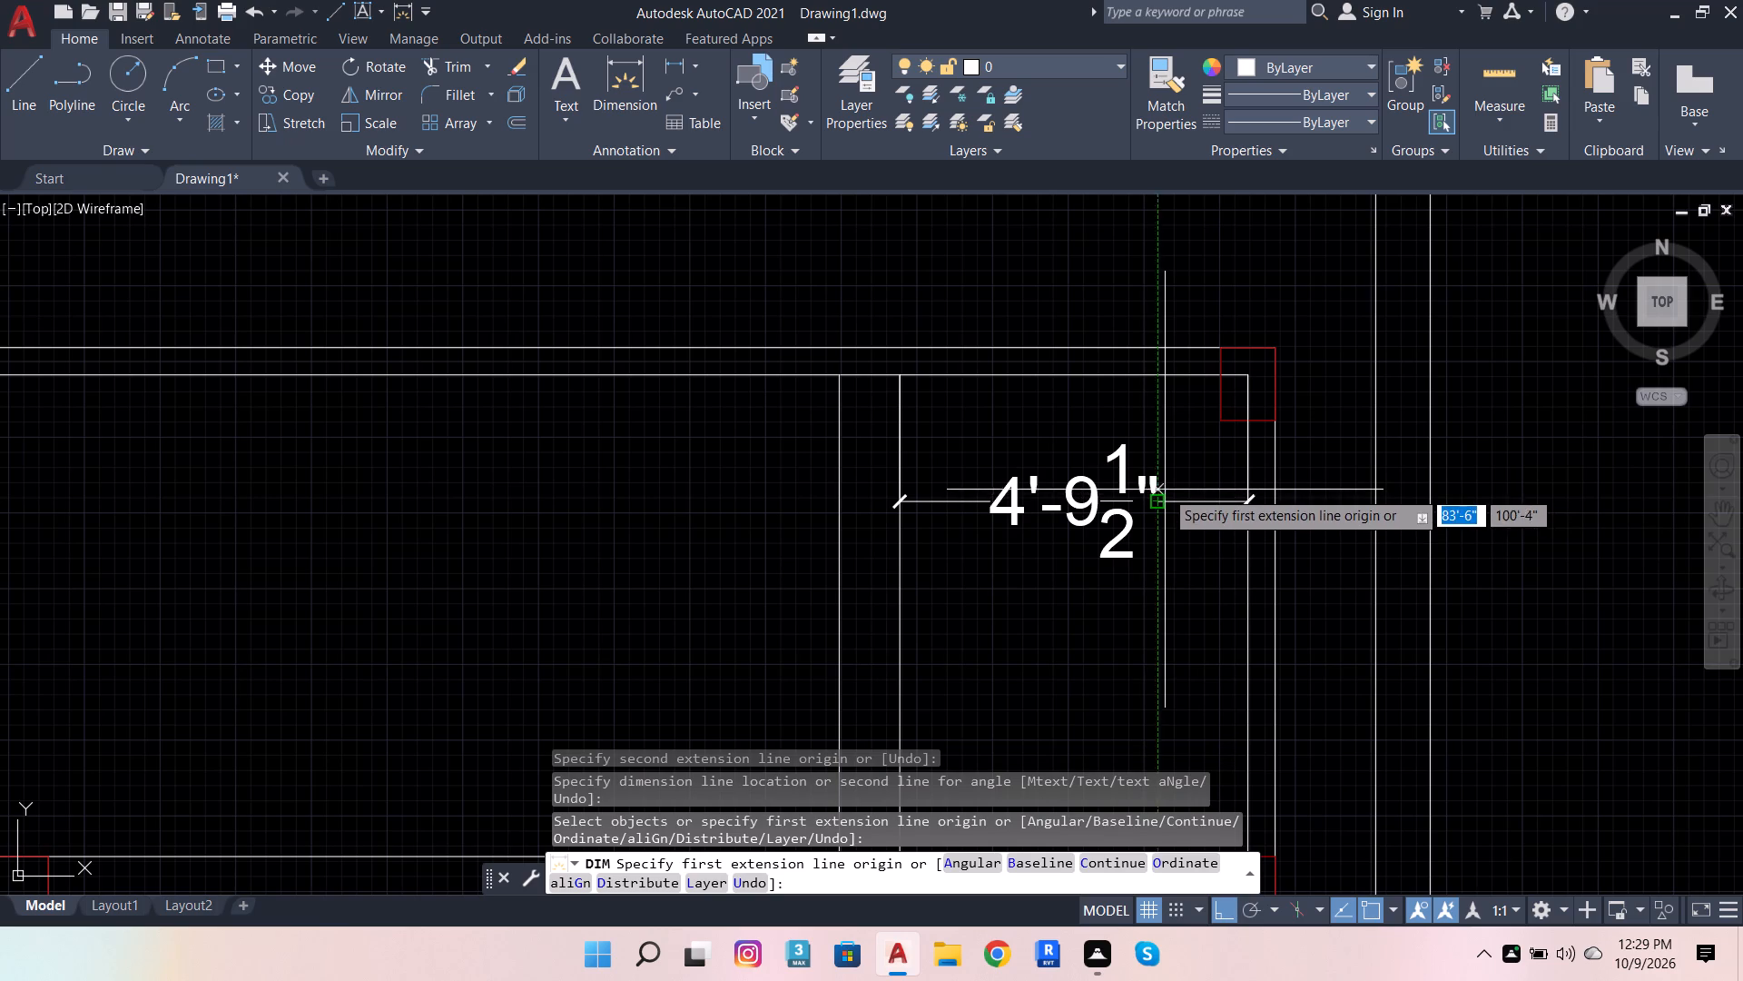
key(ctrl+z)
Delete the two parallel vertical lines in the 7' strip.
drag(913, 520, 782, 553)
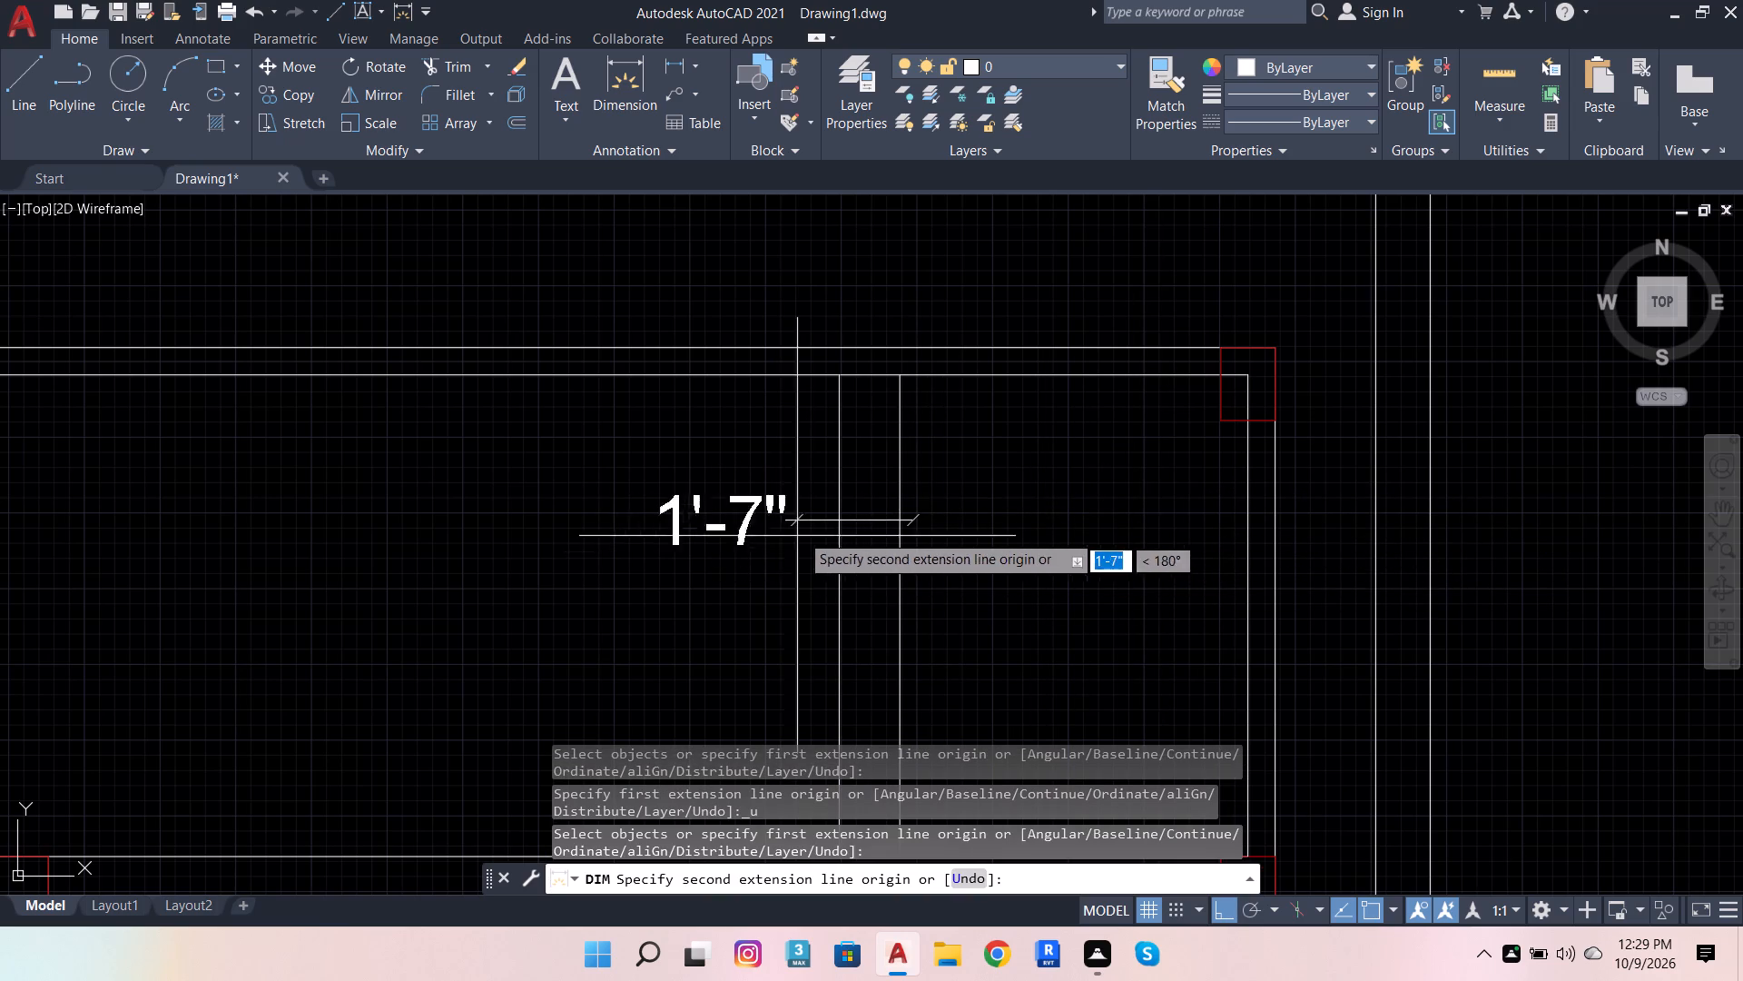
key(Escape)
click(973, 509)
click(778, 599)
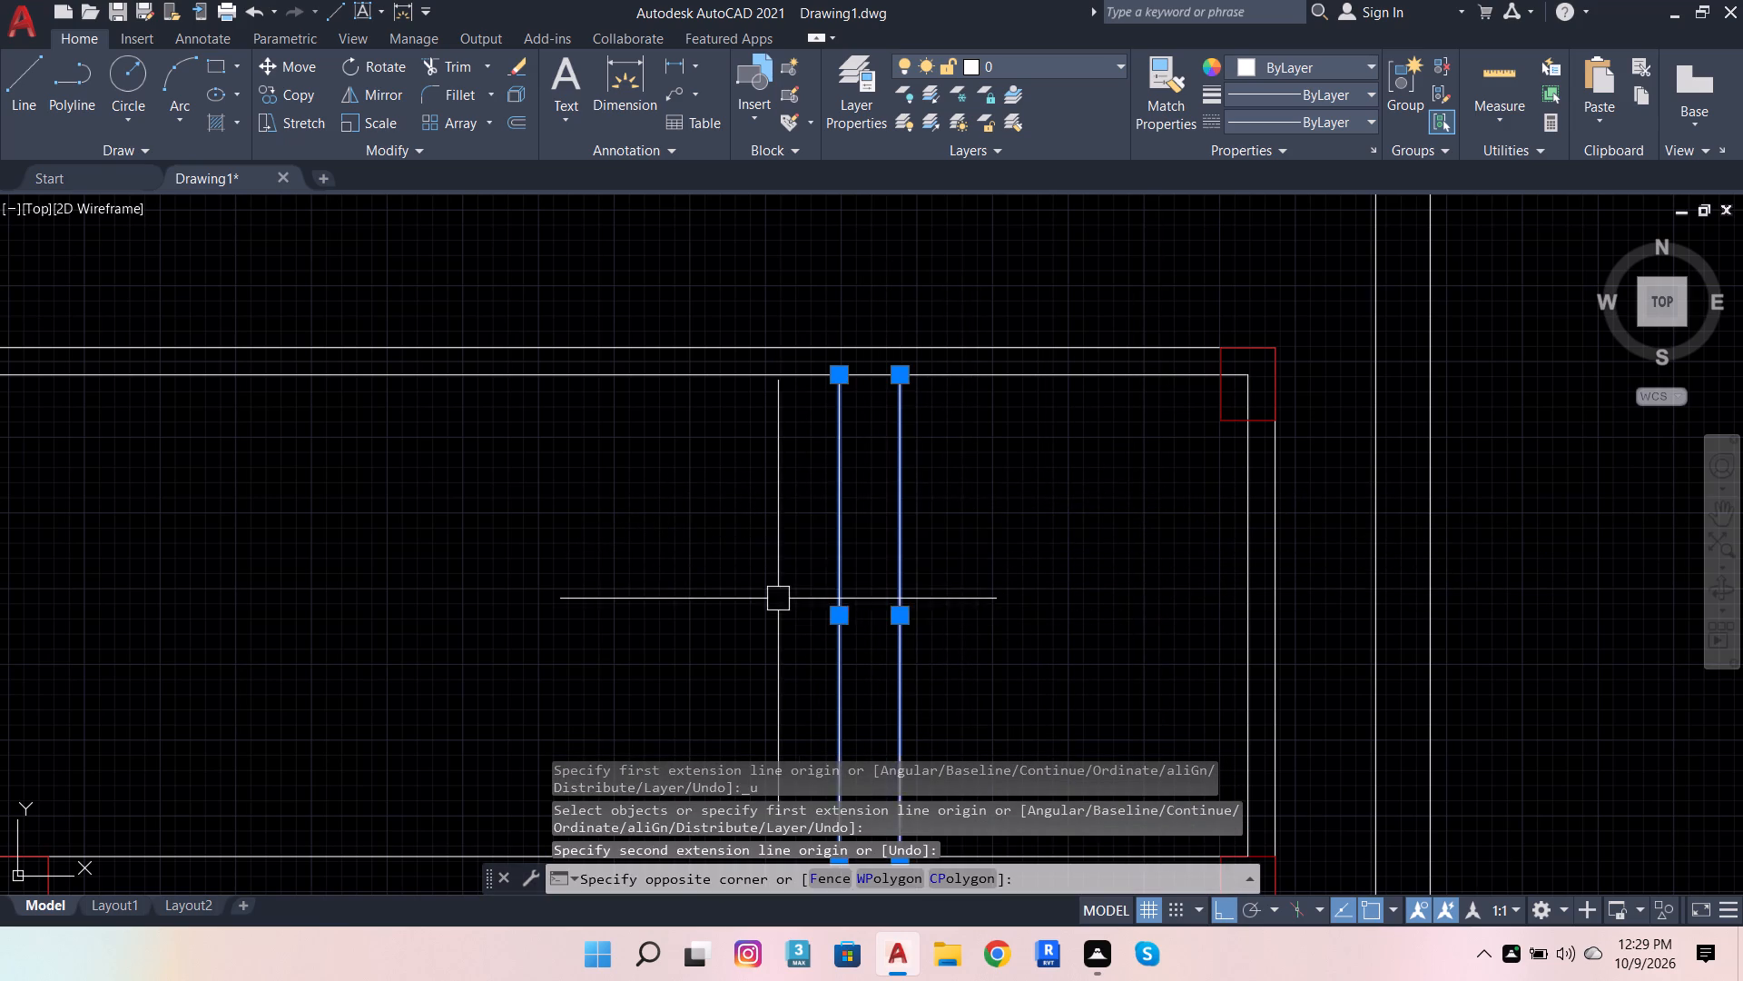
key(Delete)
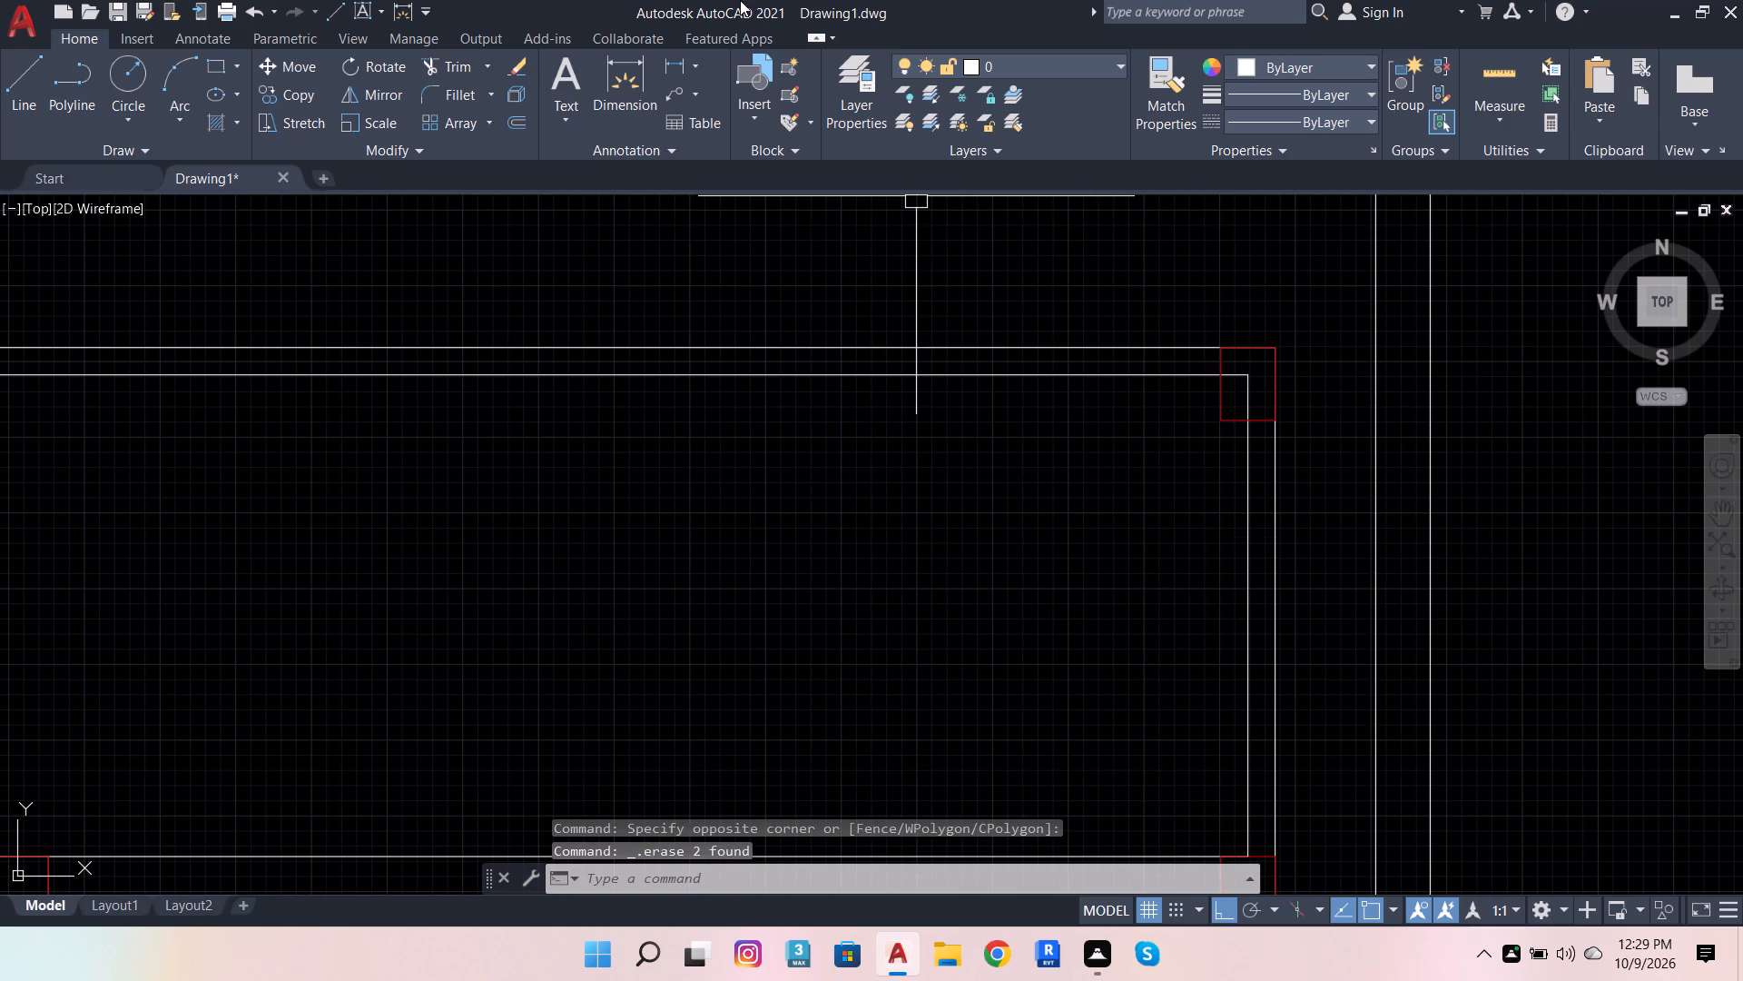
Start a horizontal dimension in the 7' strip from the upper-right inner wall corner toward the left.
click(628, 76)
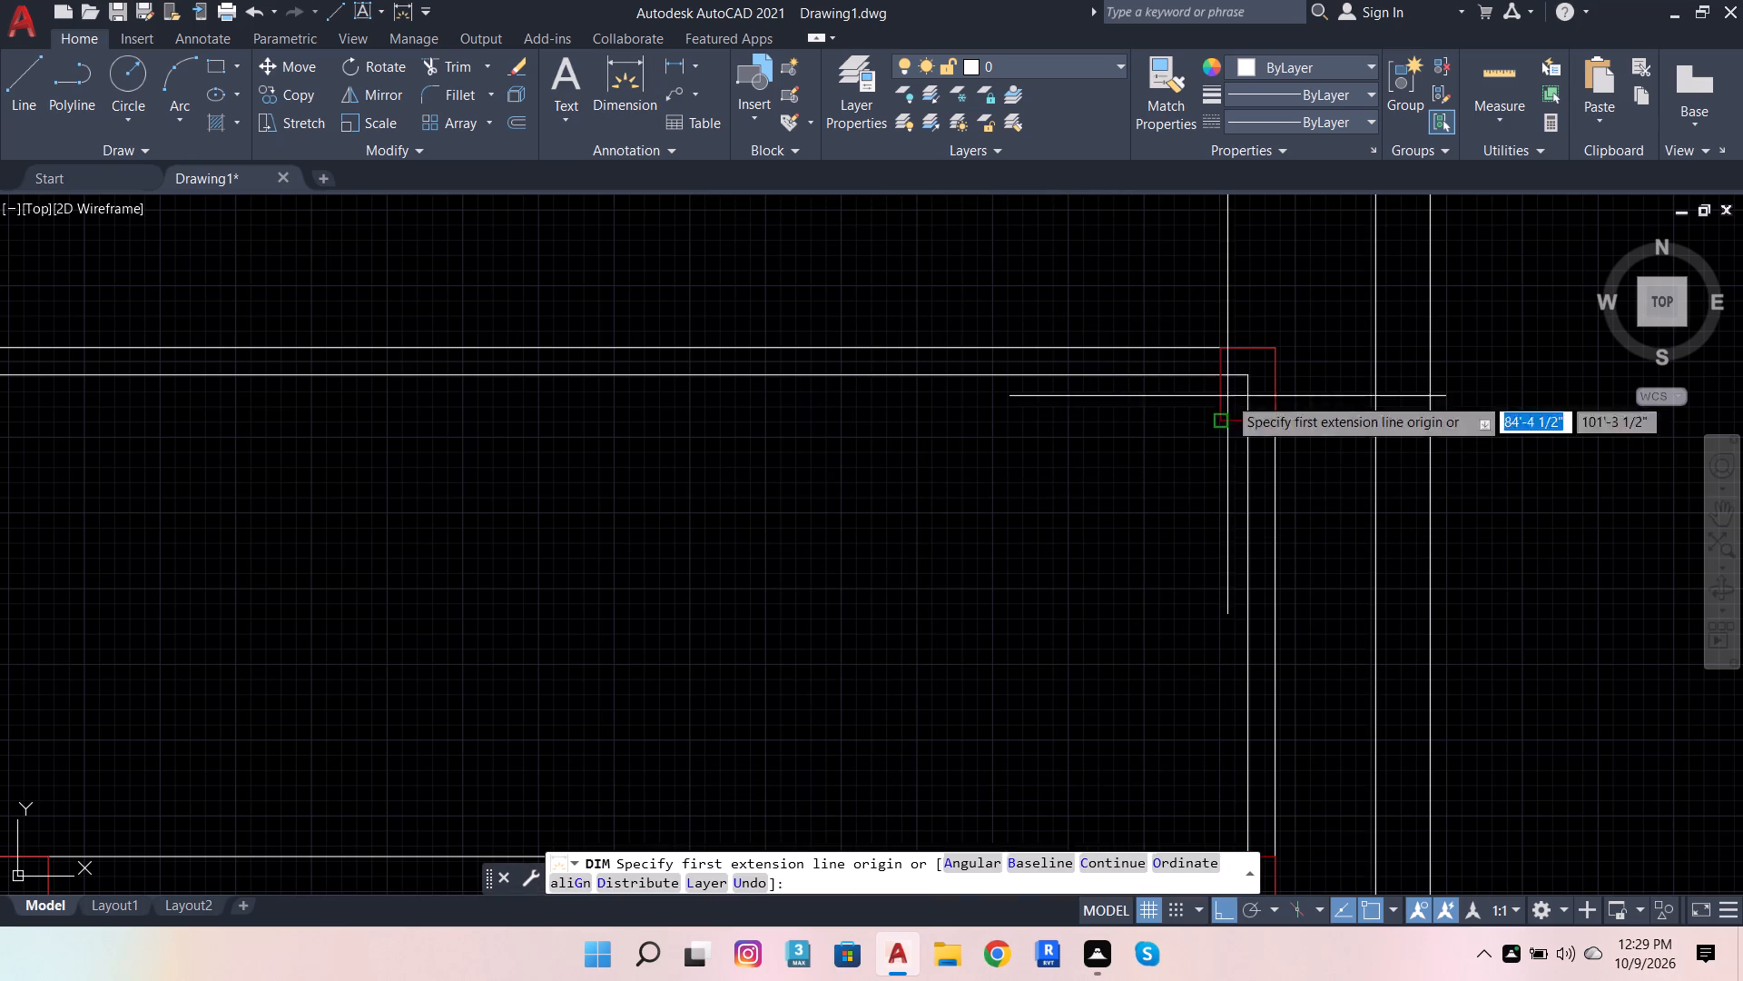
click(1245, 372)
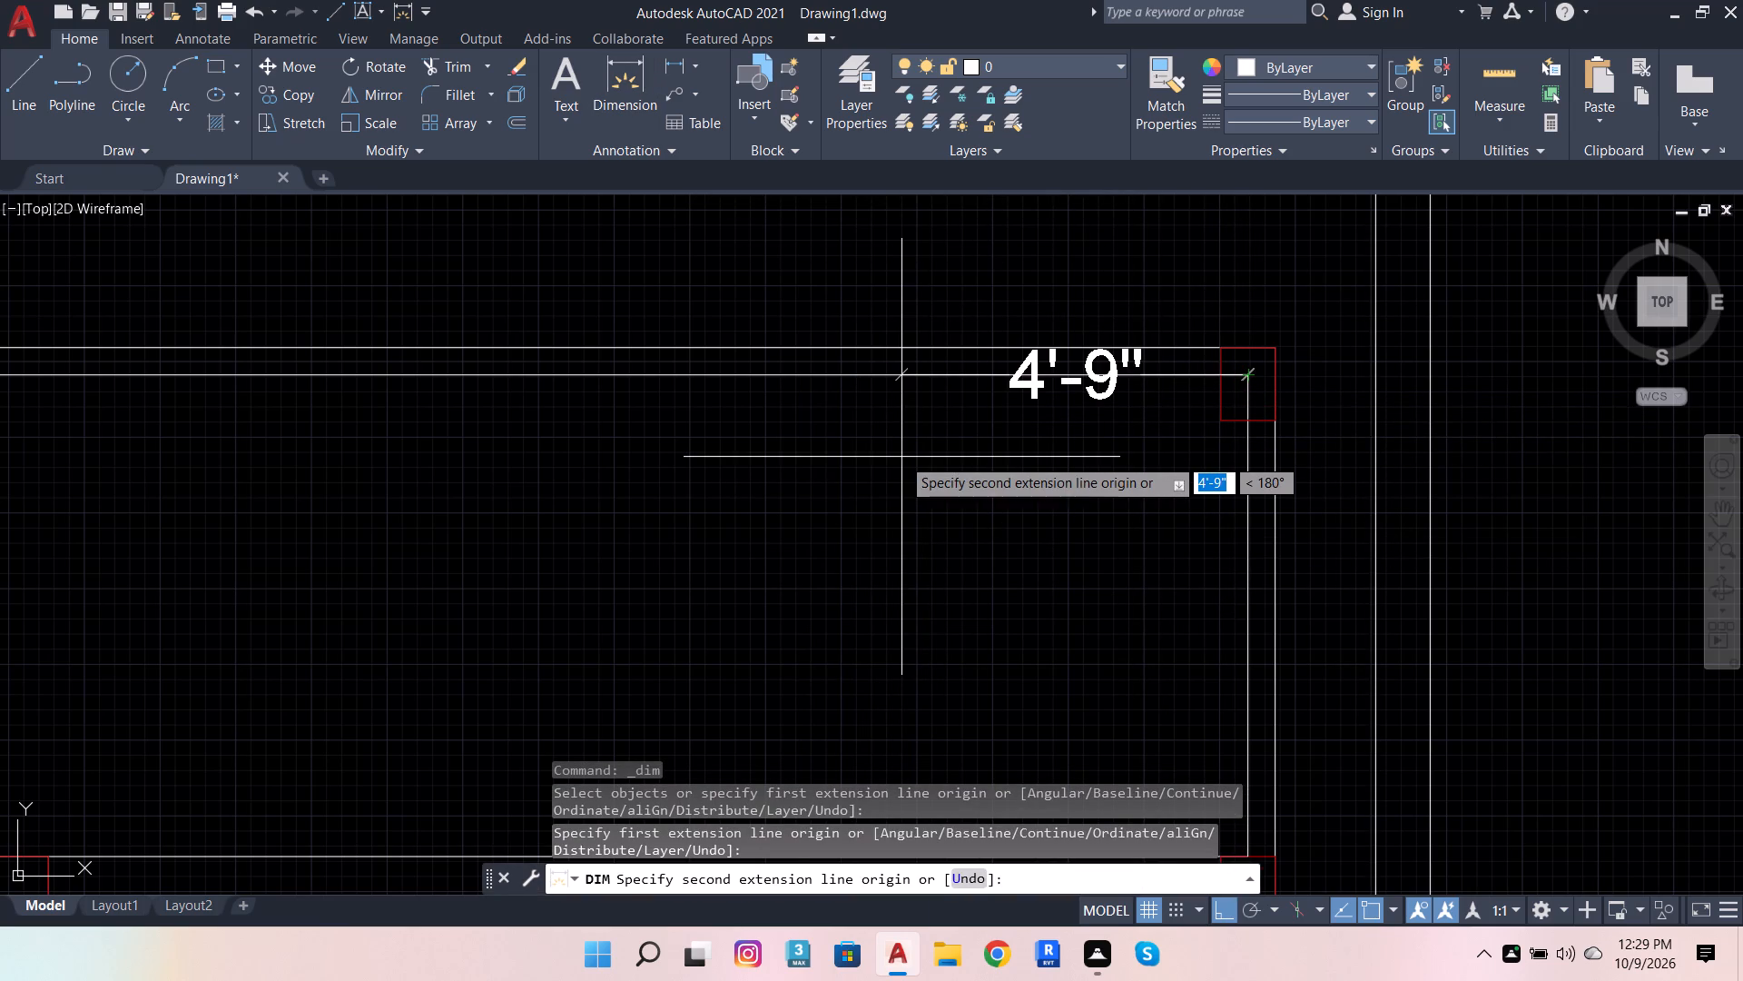
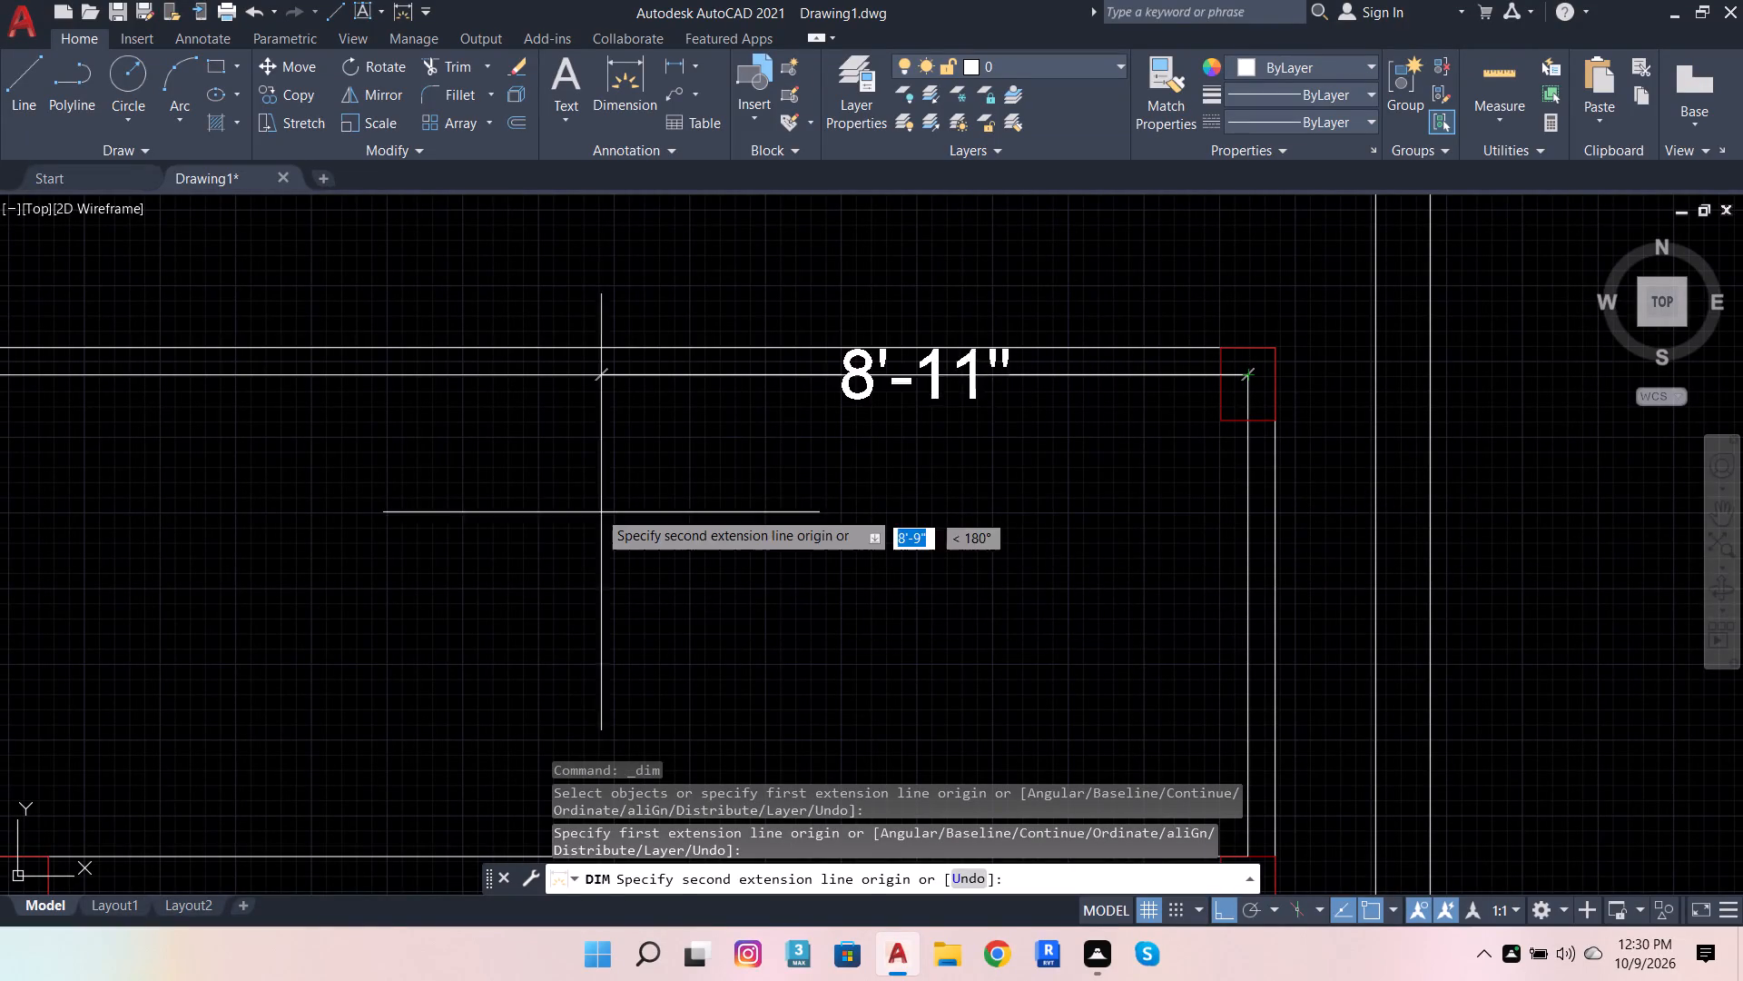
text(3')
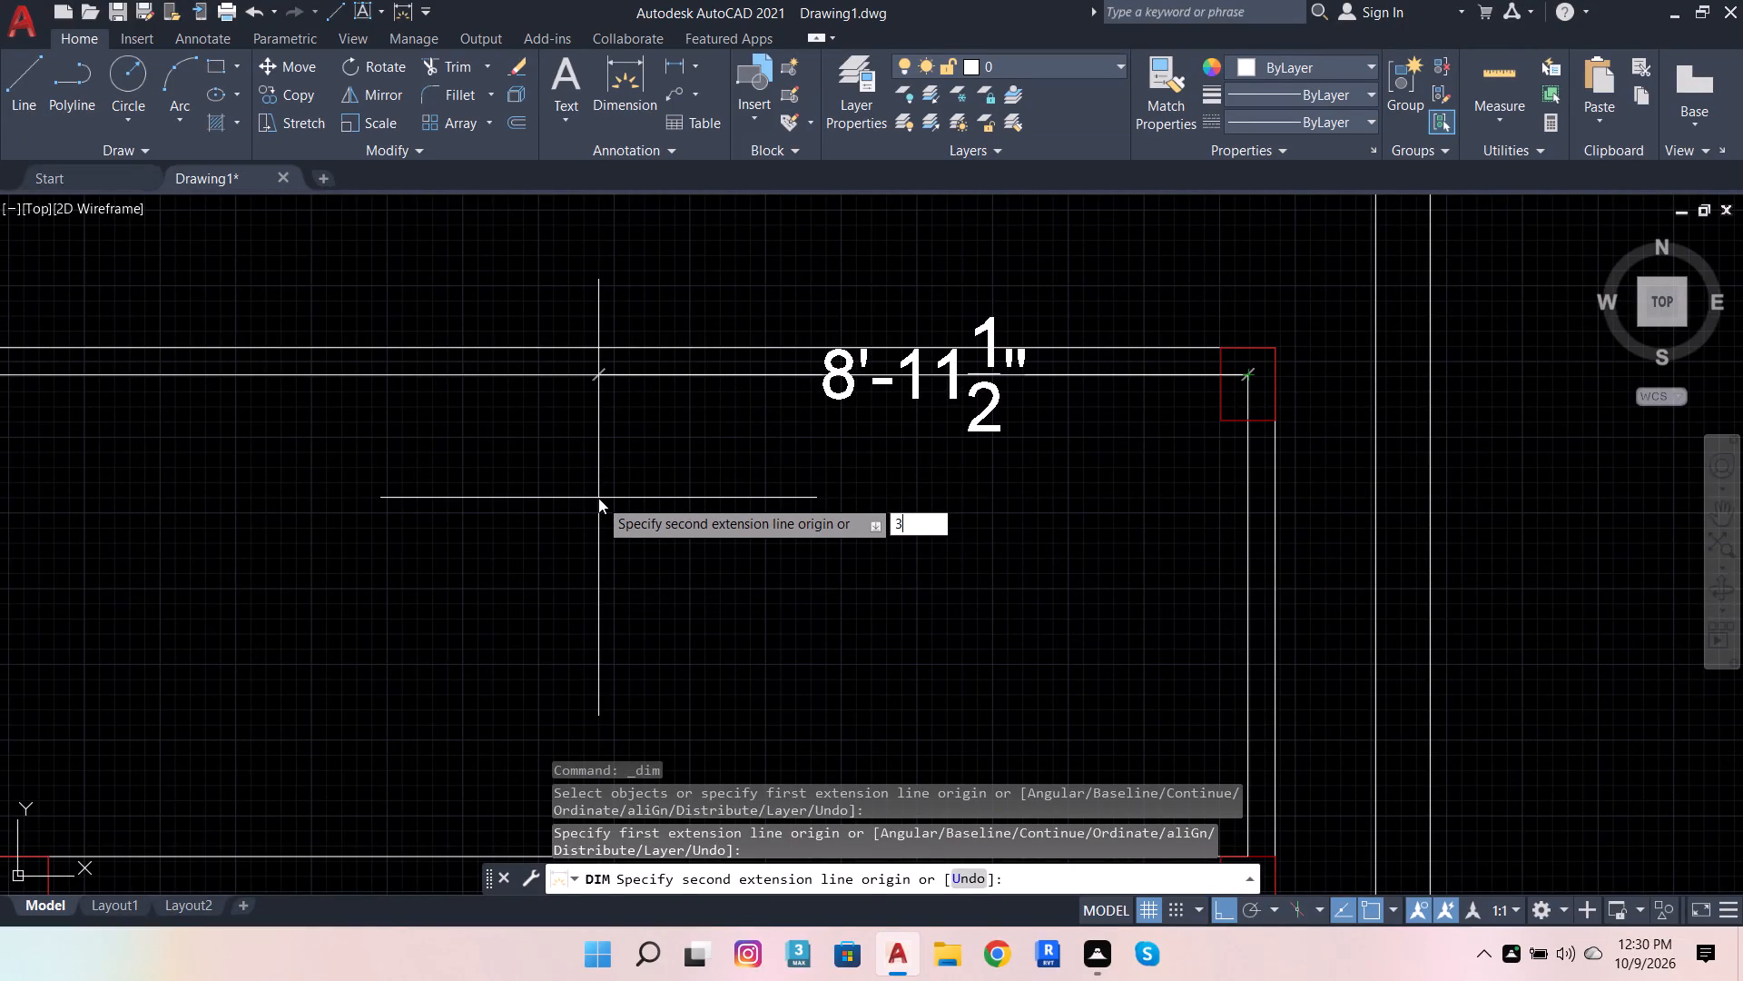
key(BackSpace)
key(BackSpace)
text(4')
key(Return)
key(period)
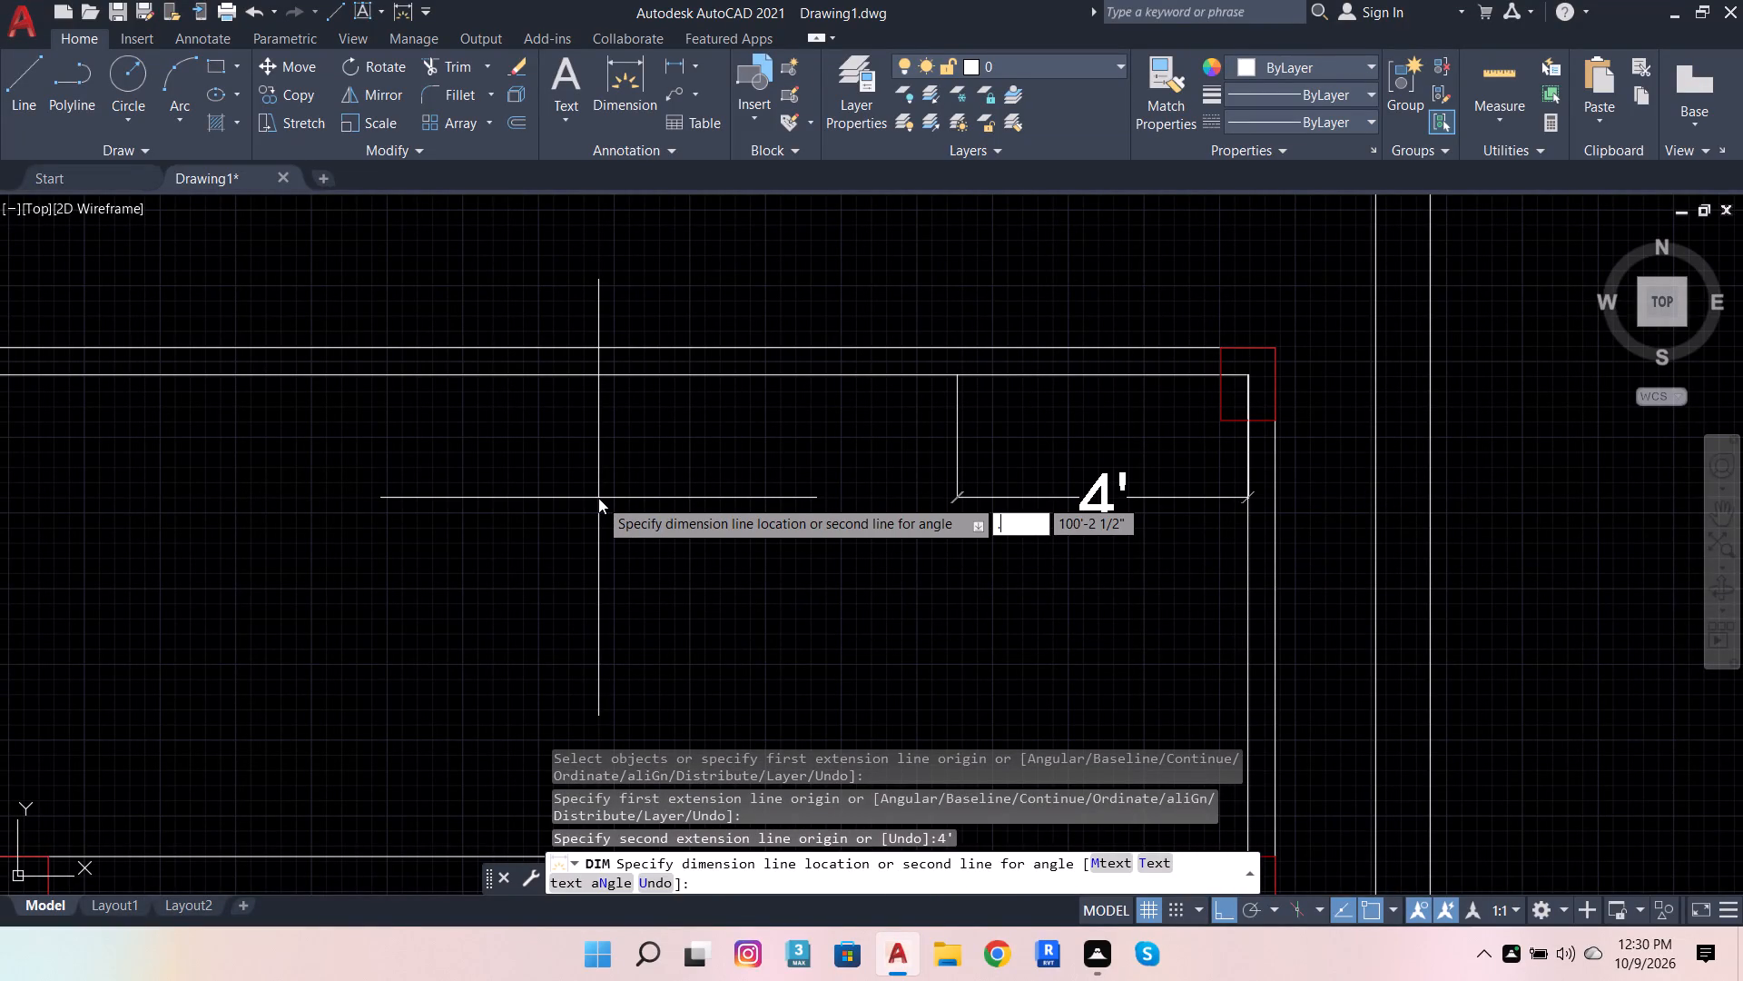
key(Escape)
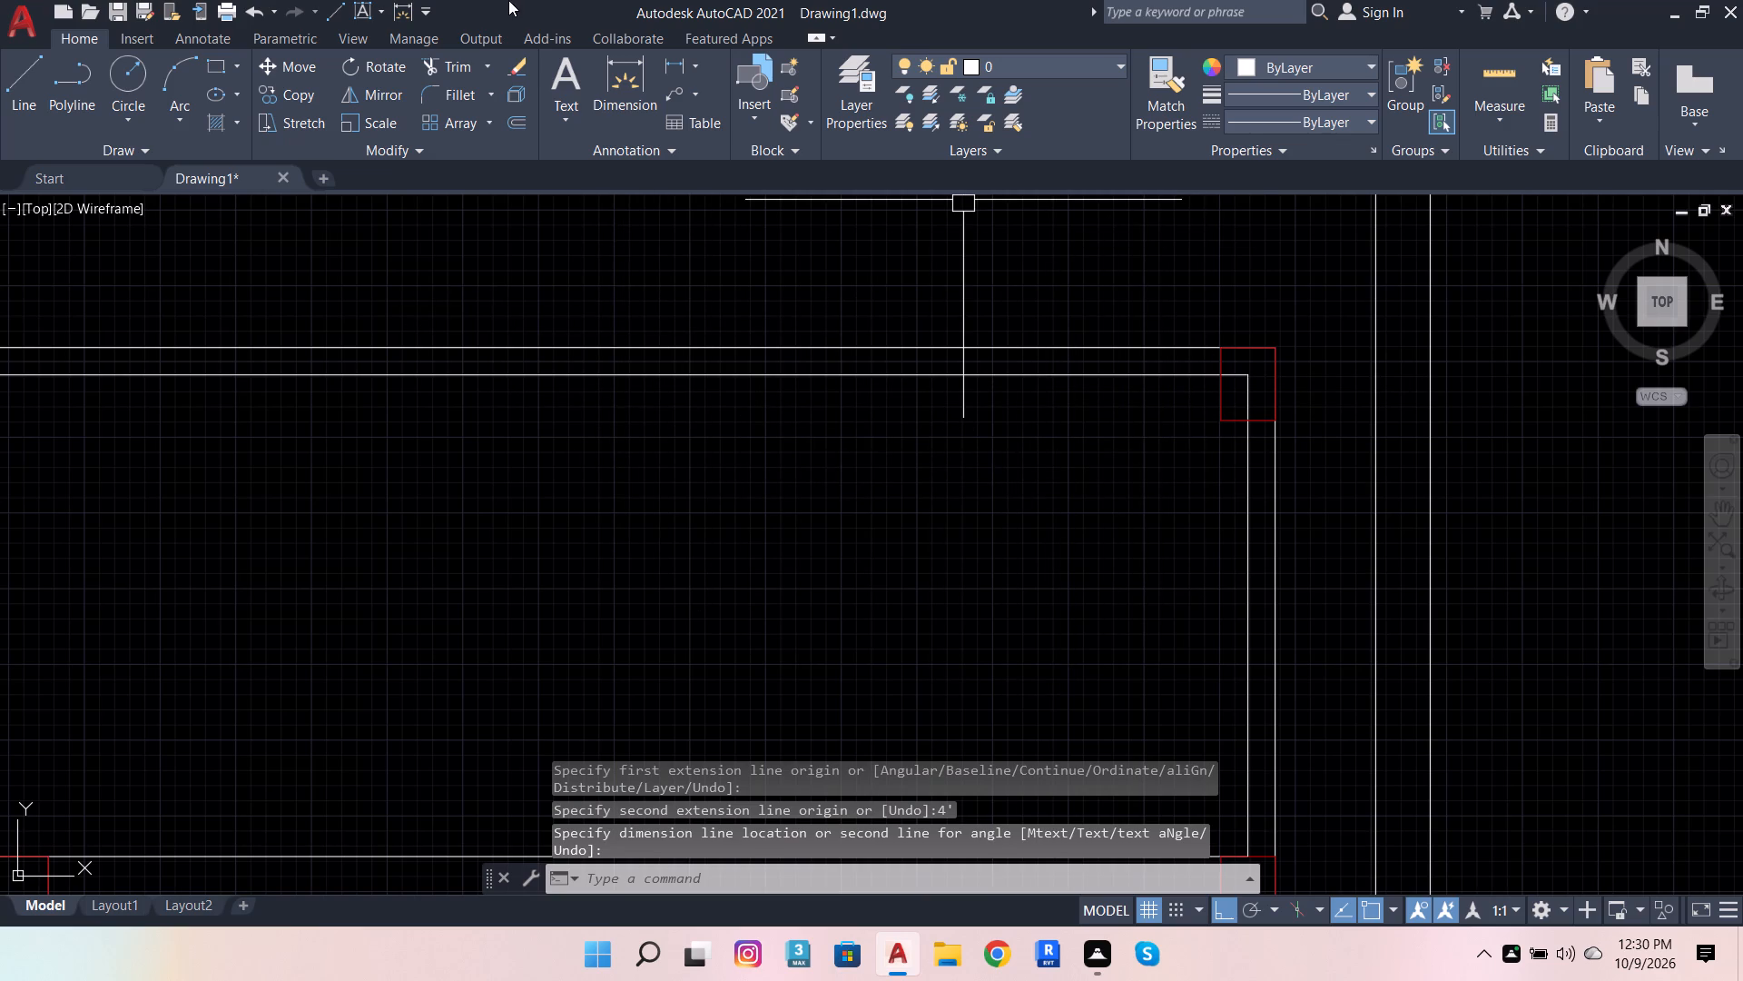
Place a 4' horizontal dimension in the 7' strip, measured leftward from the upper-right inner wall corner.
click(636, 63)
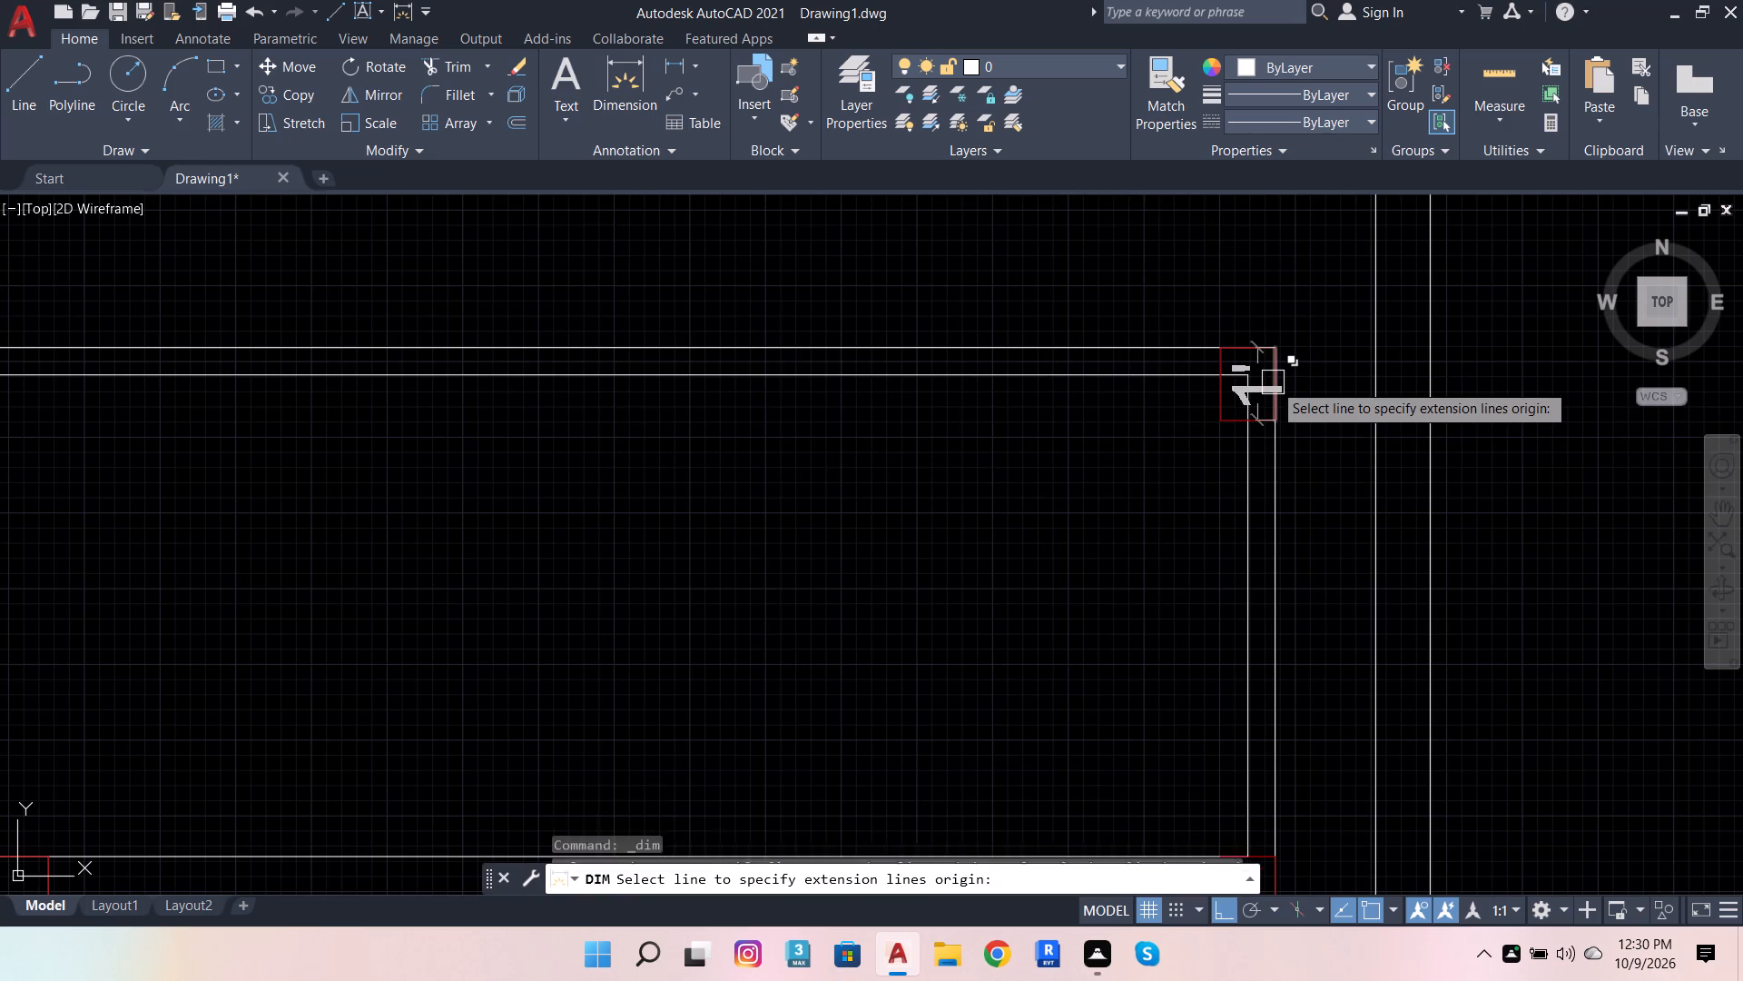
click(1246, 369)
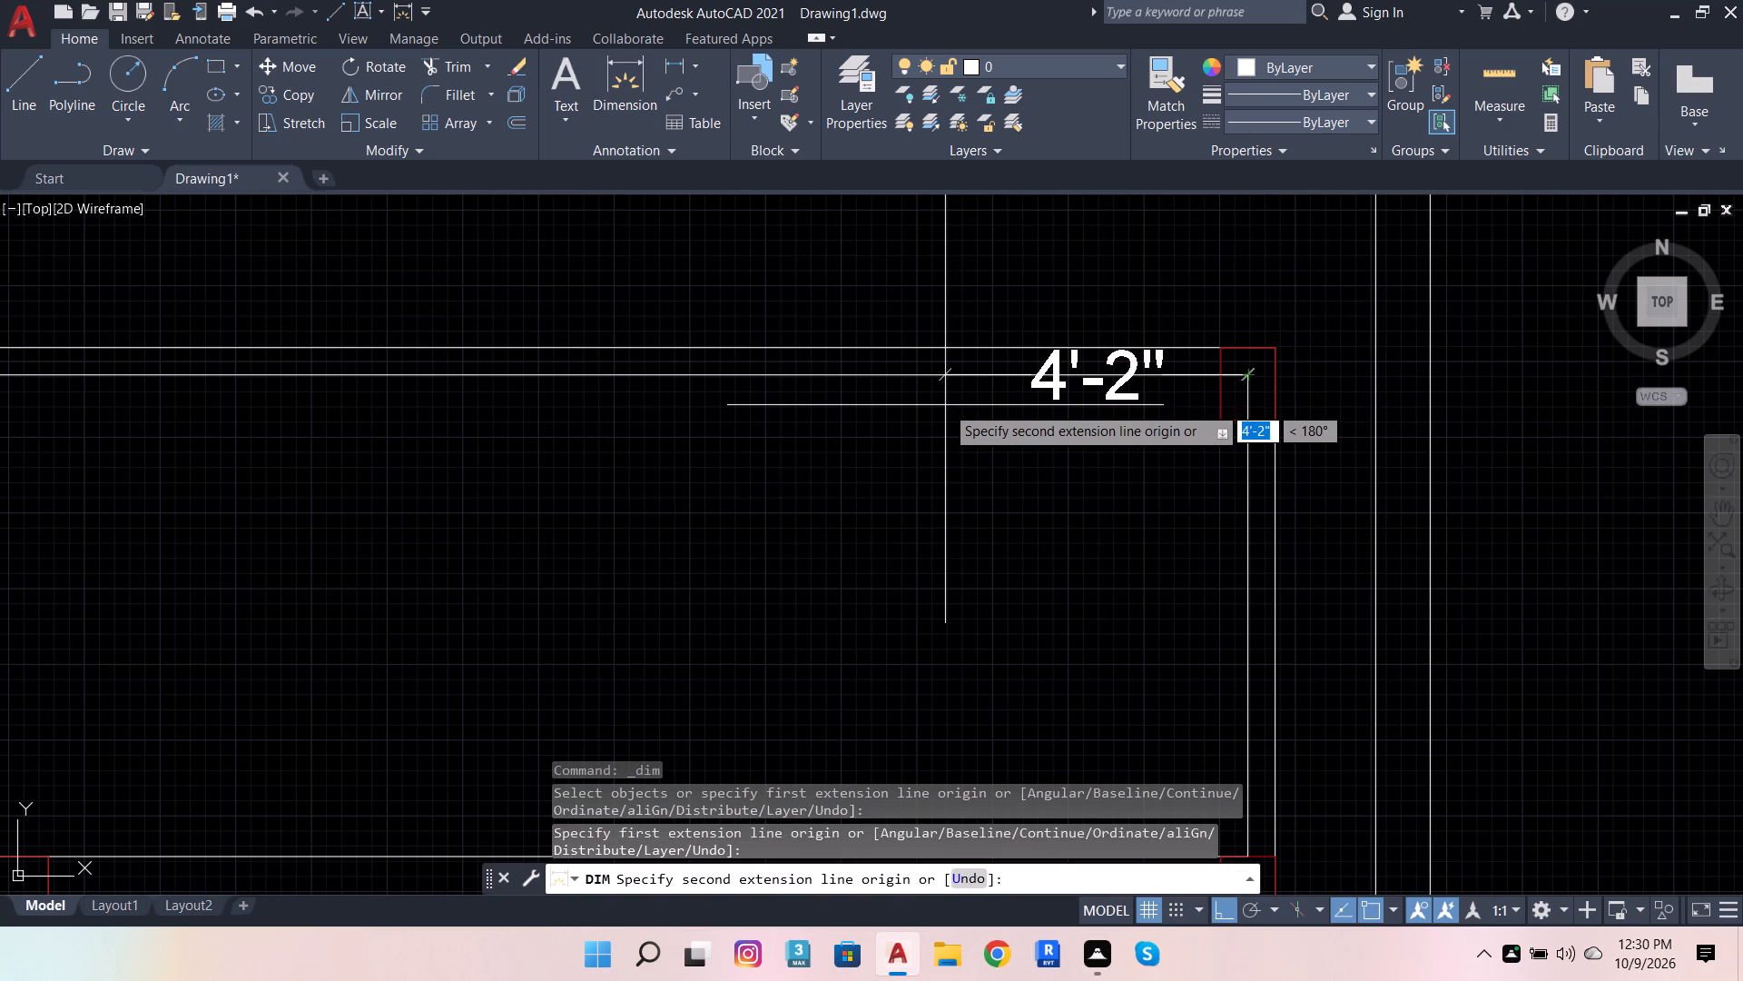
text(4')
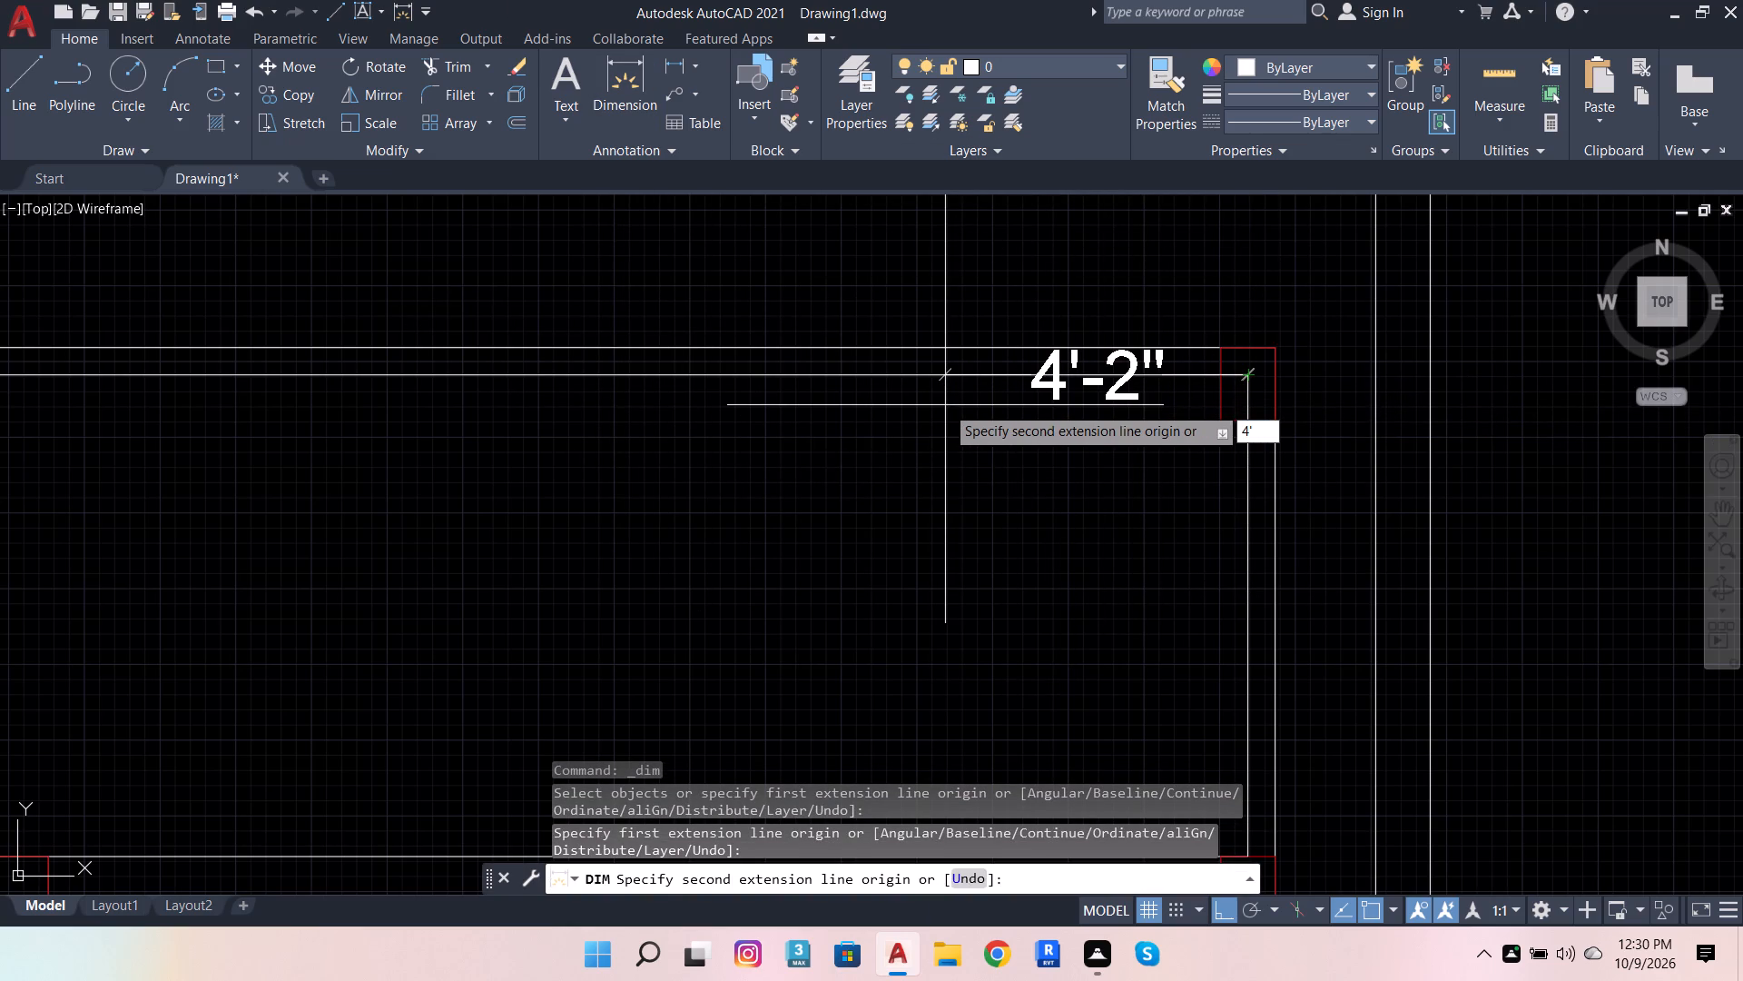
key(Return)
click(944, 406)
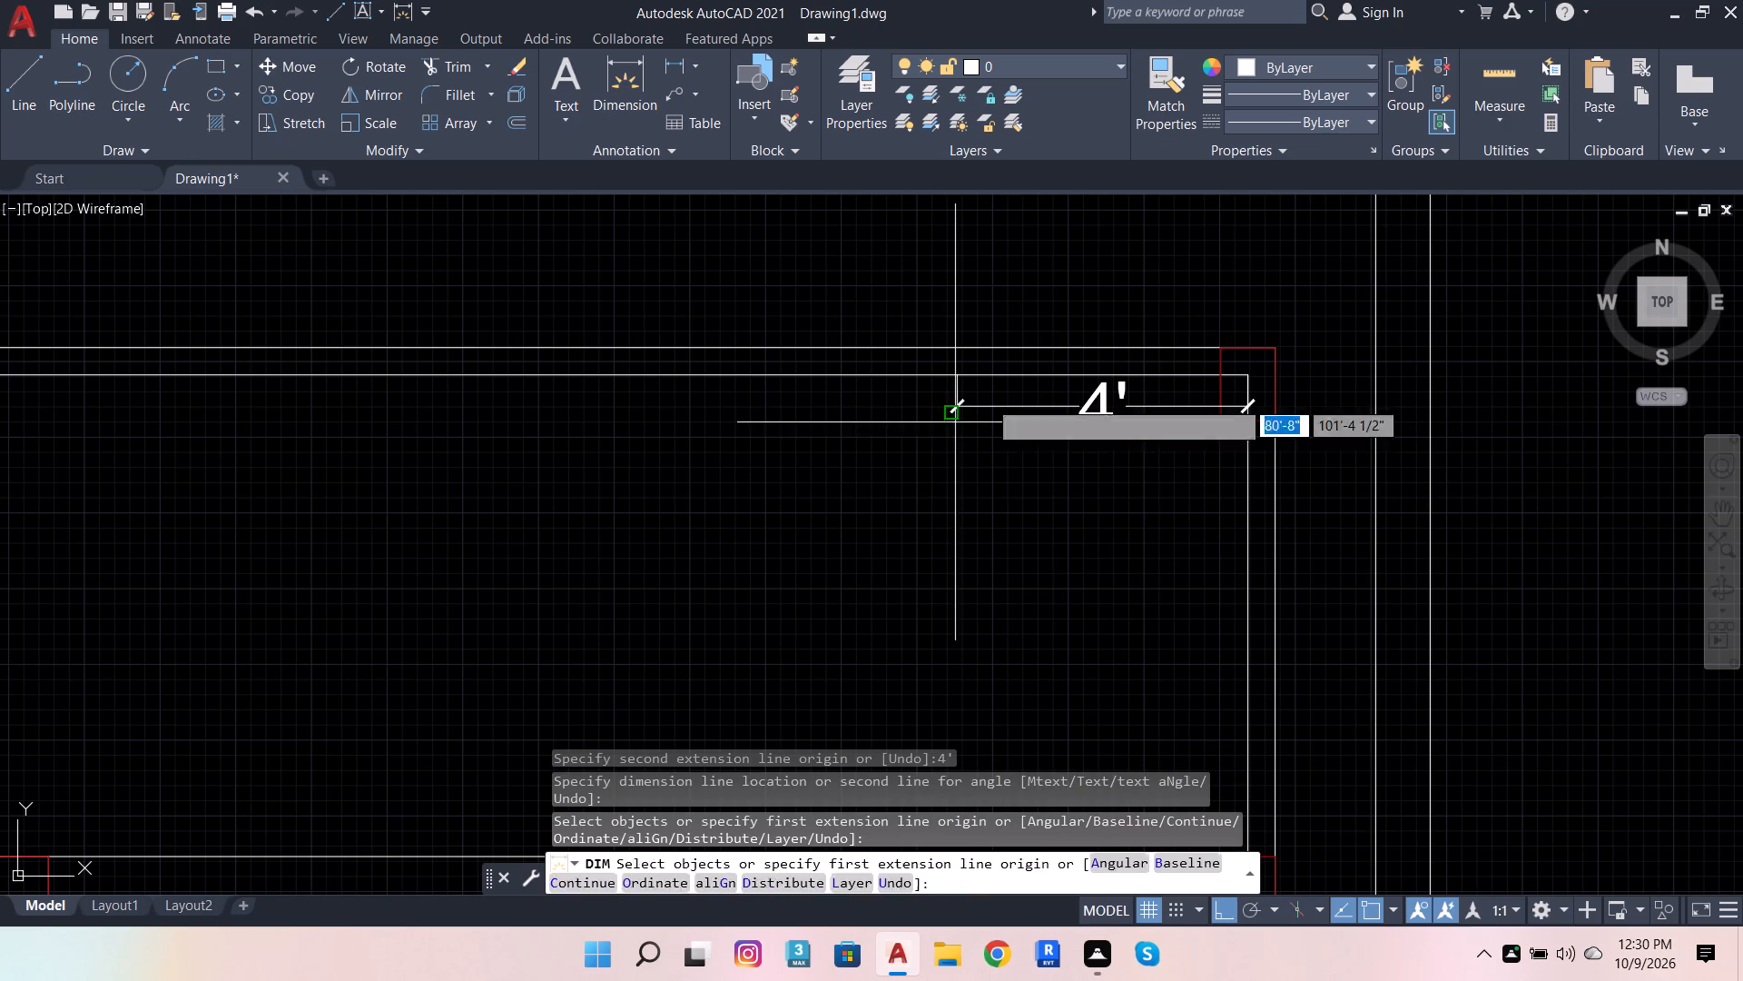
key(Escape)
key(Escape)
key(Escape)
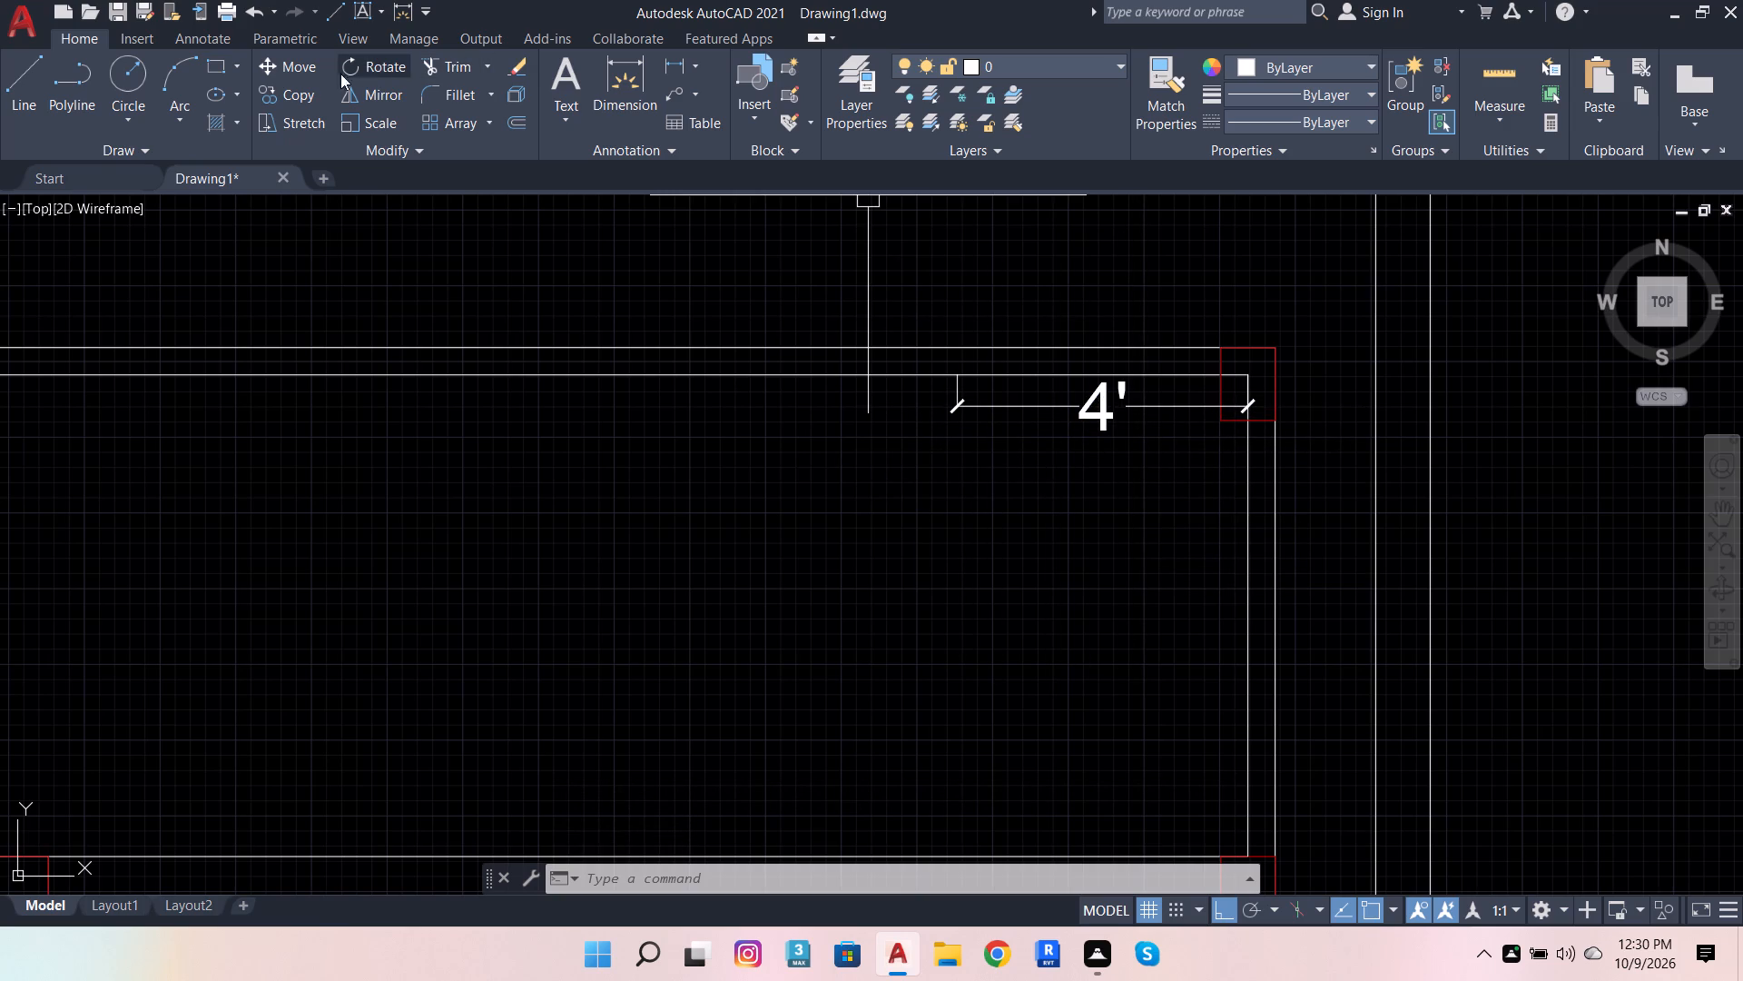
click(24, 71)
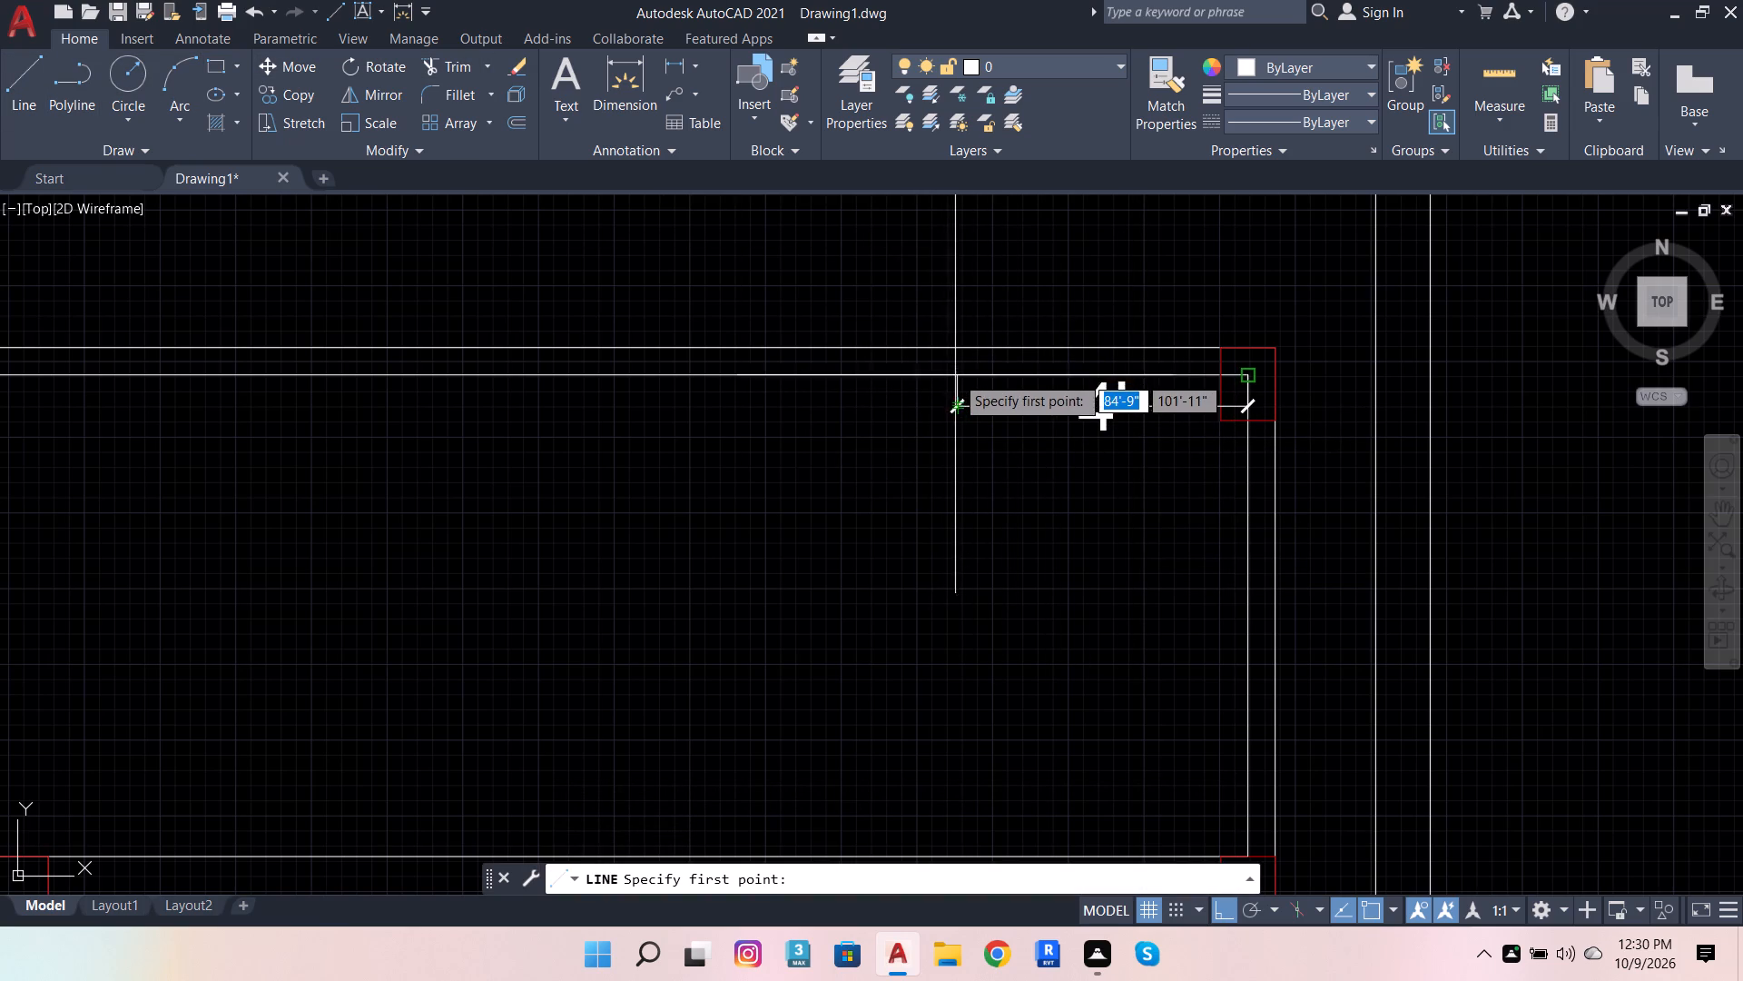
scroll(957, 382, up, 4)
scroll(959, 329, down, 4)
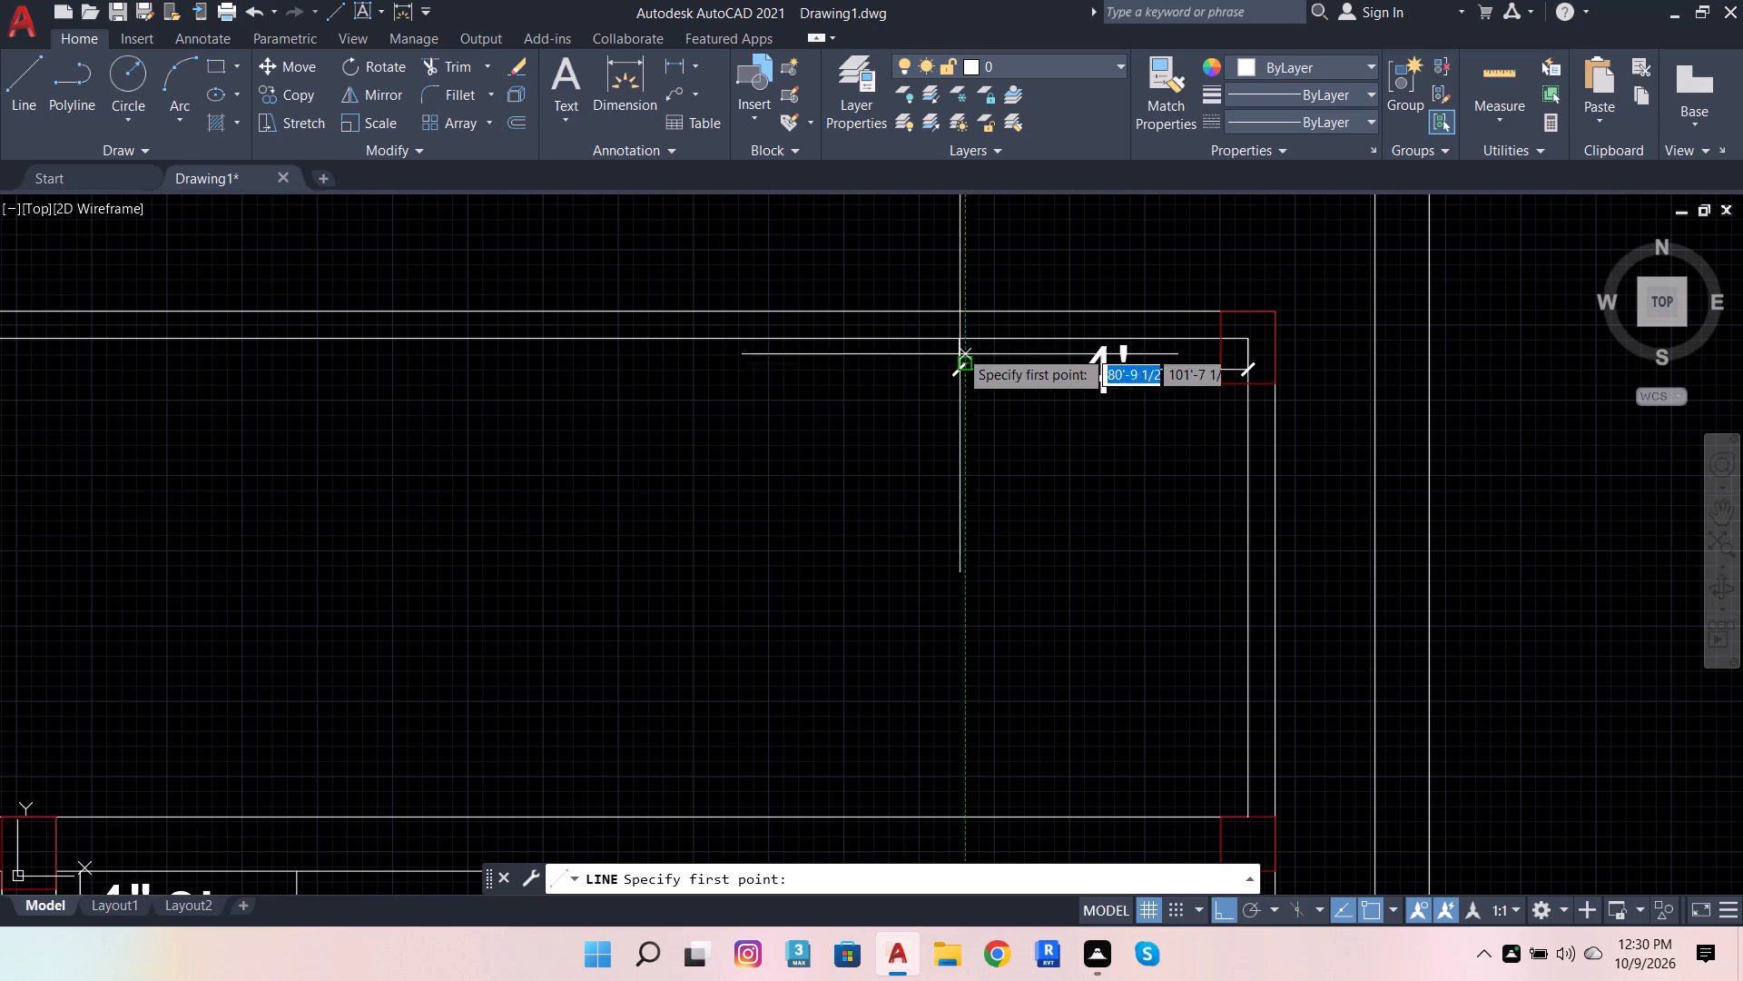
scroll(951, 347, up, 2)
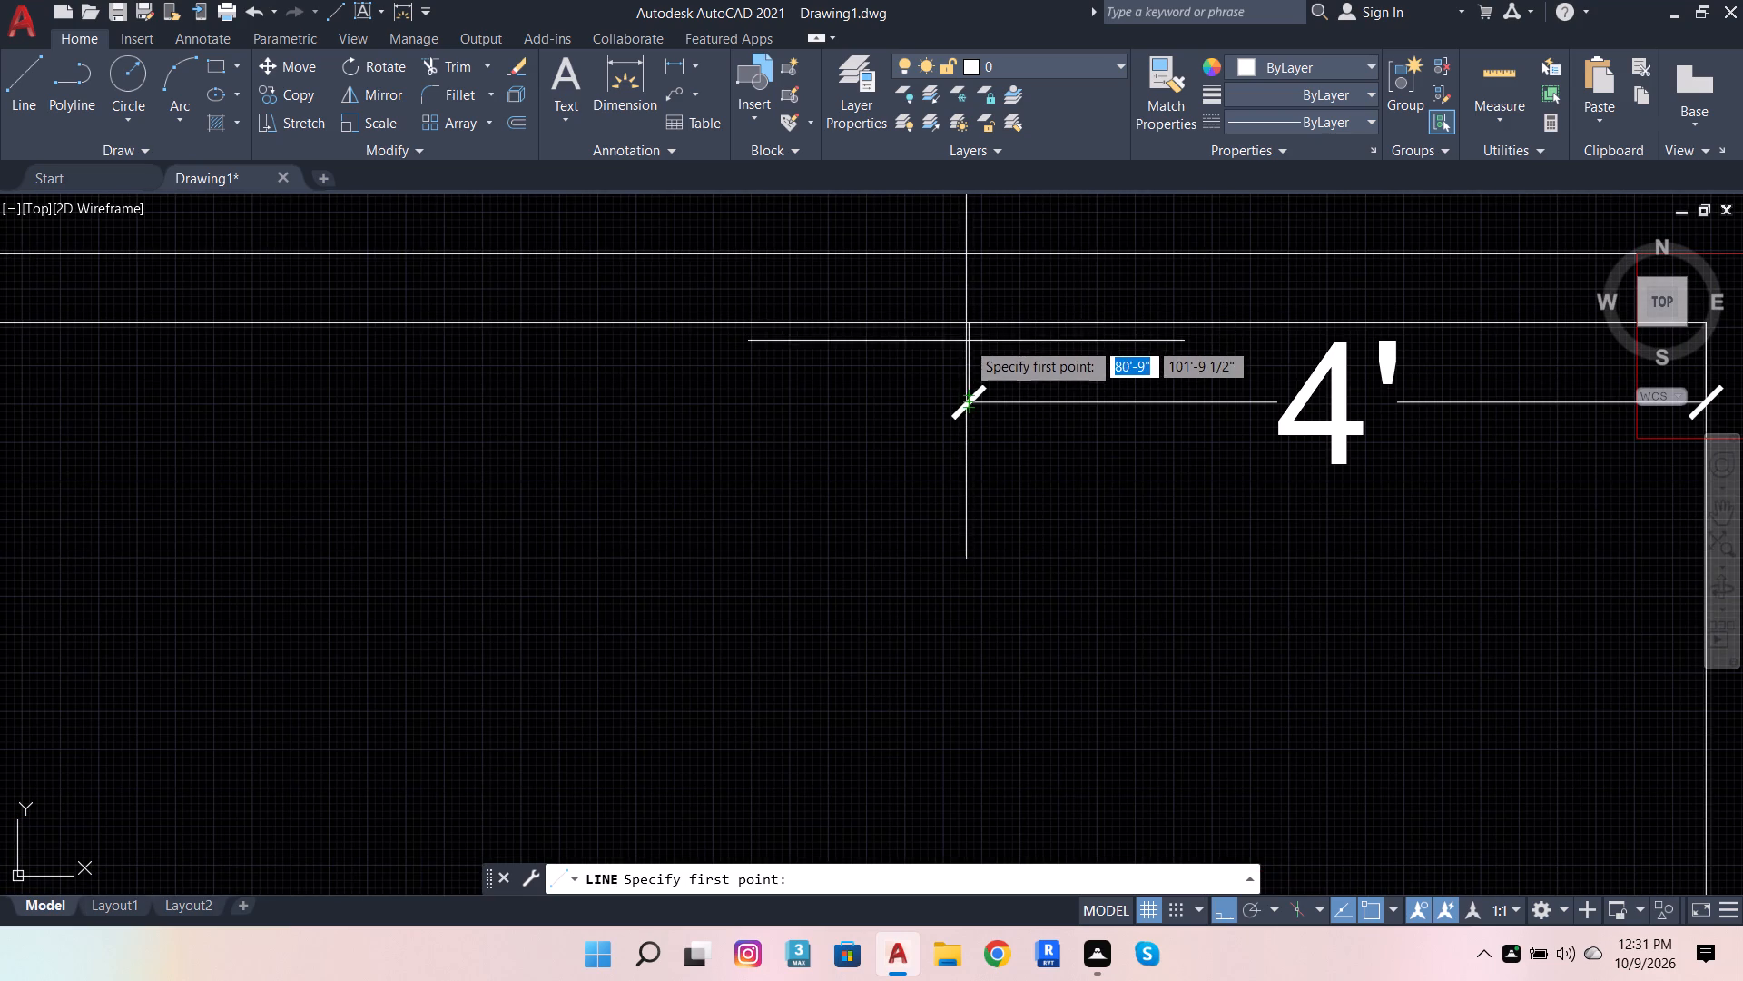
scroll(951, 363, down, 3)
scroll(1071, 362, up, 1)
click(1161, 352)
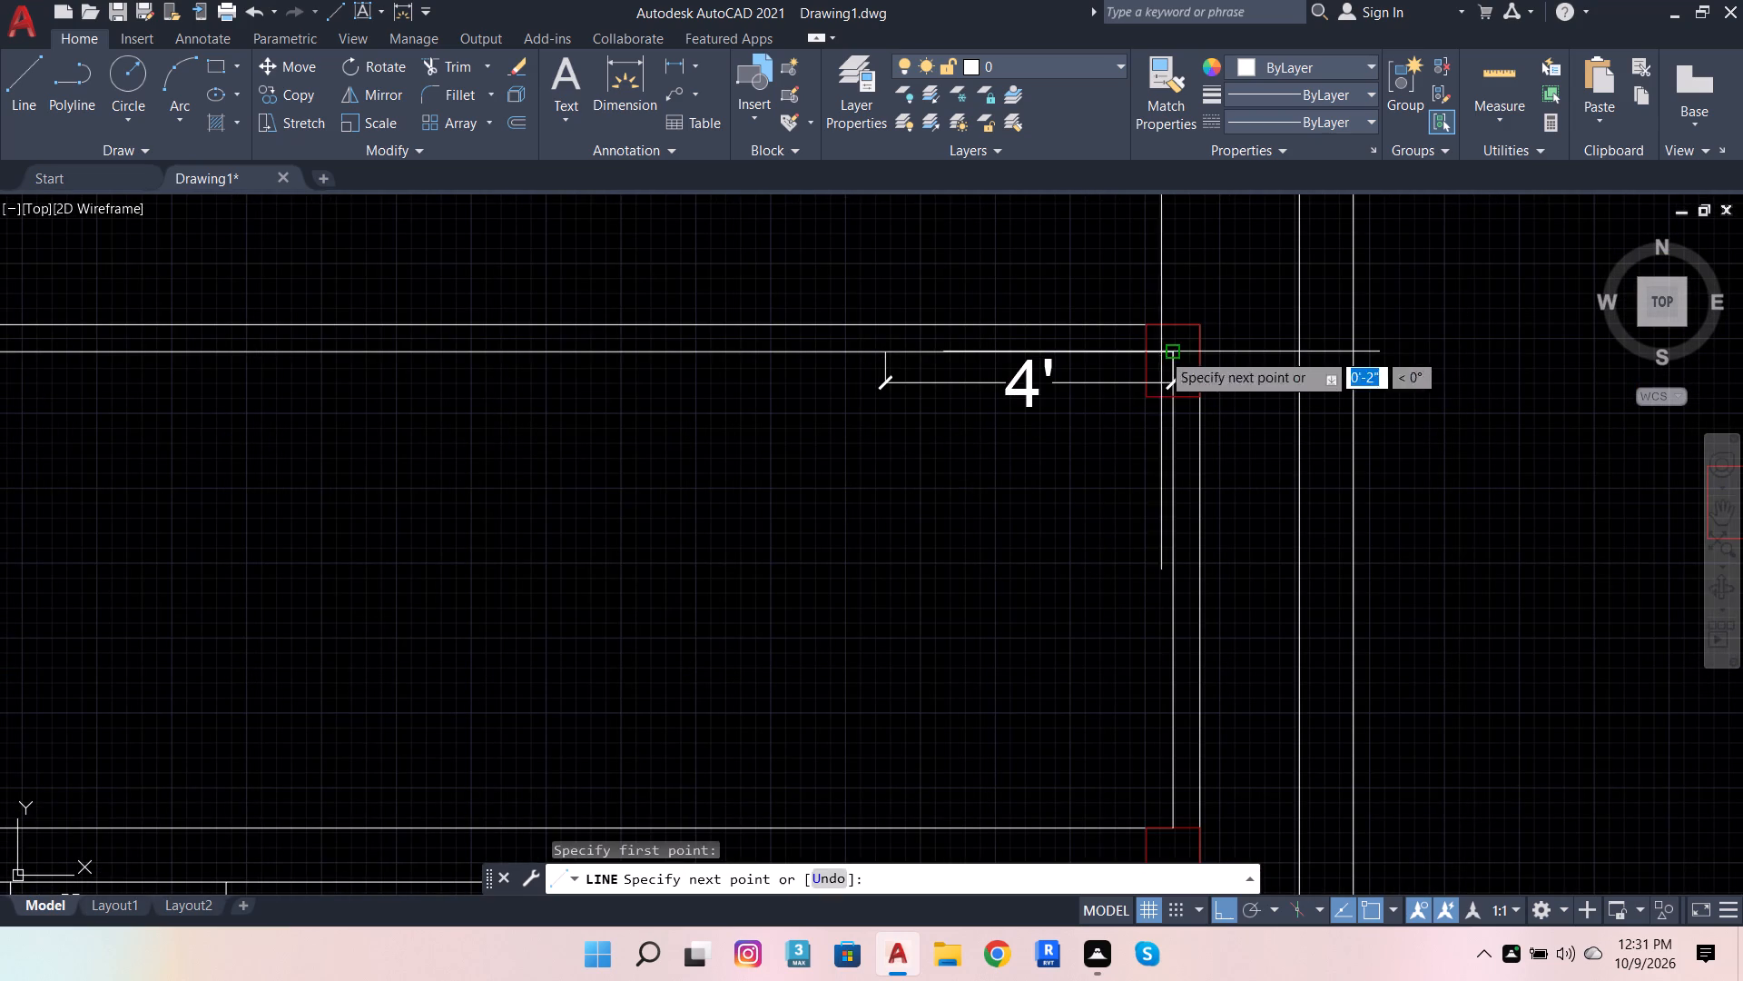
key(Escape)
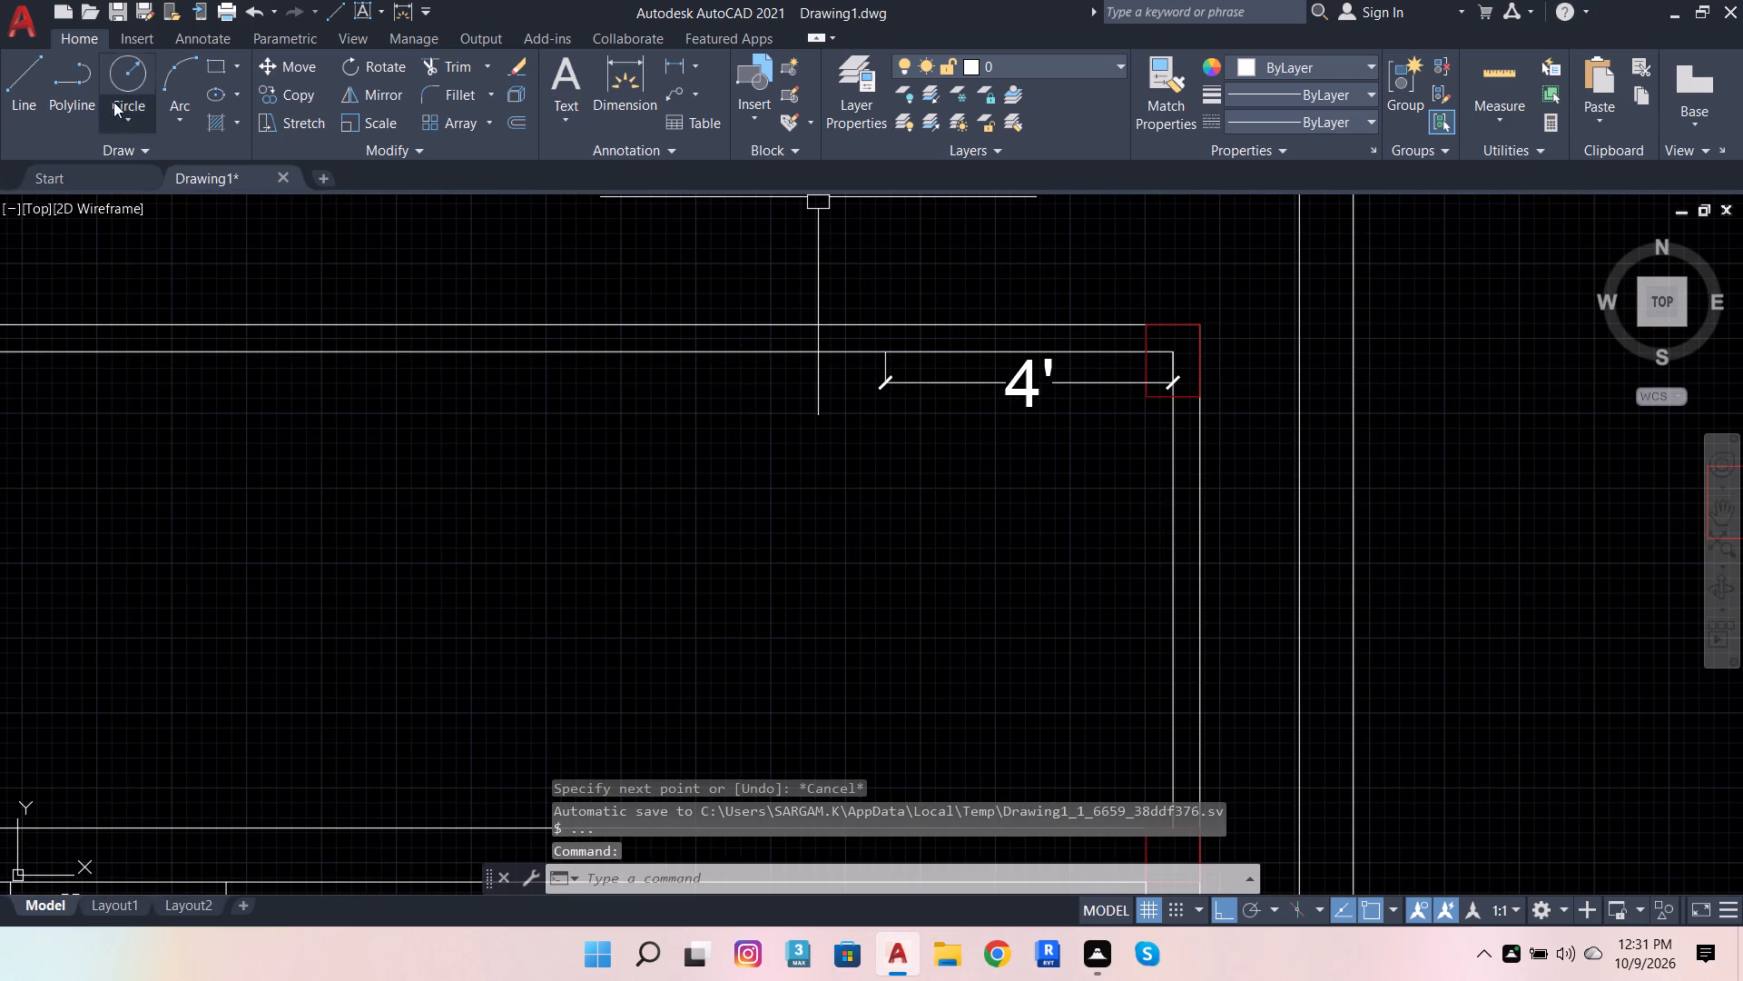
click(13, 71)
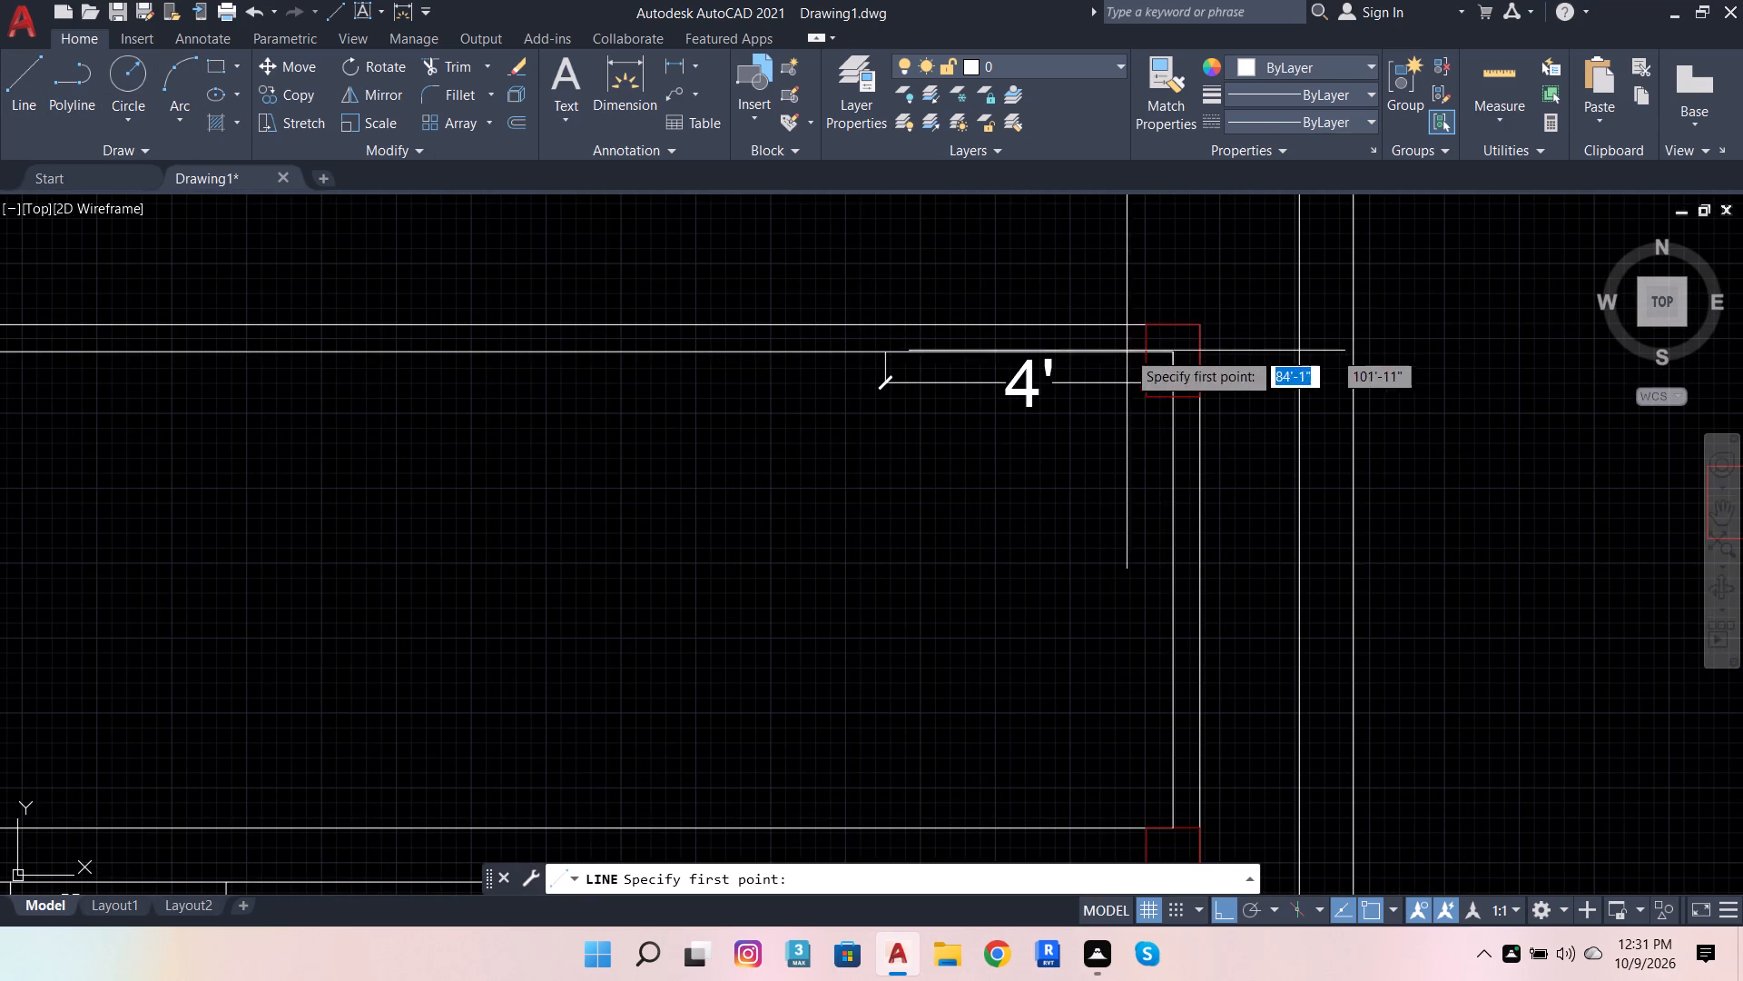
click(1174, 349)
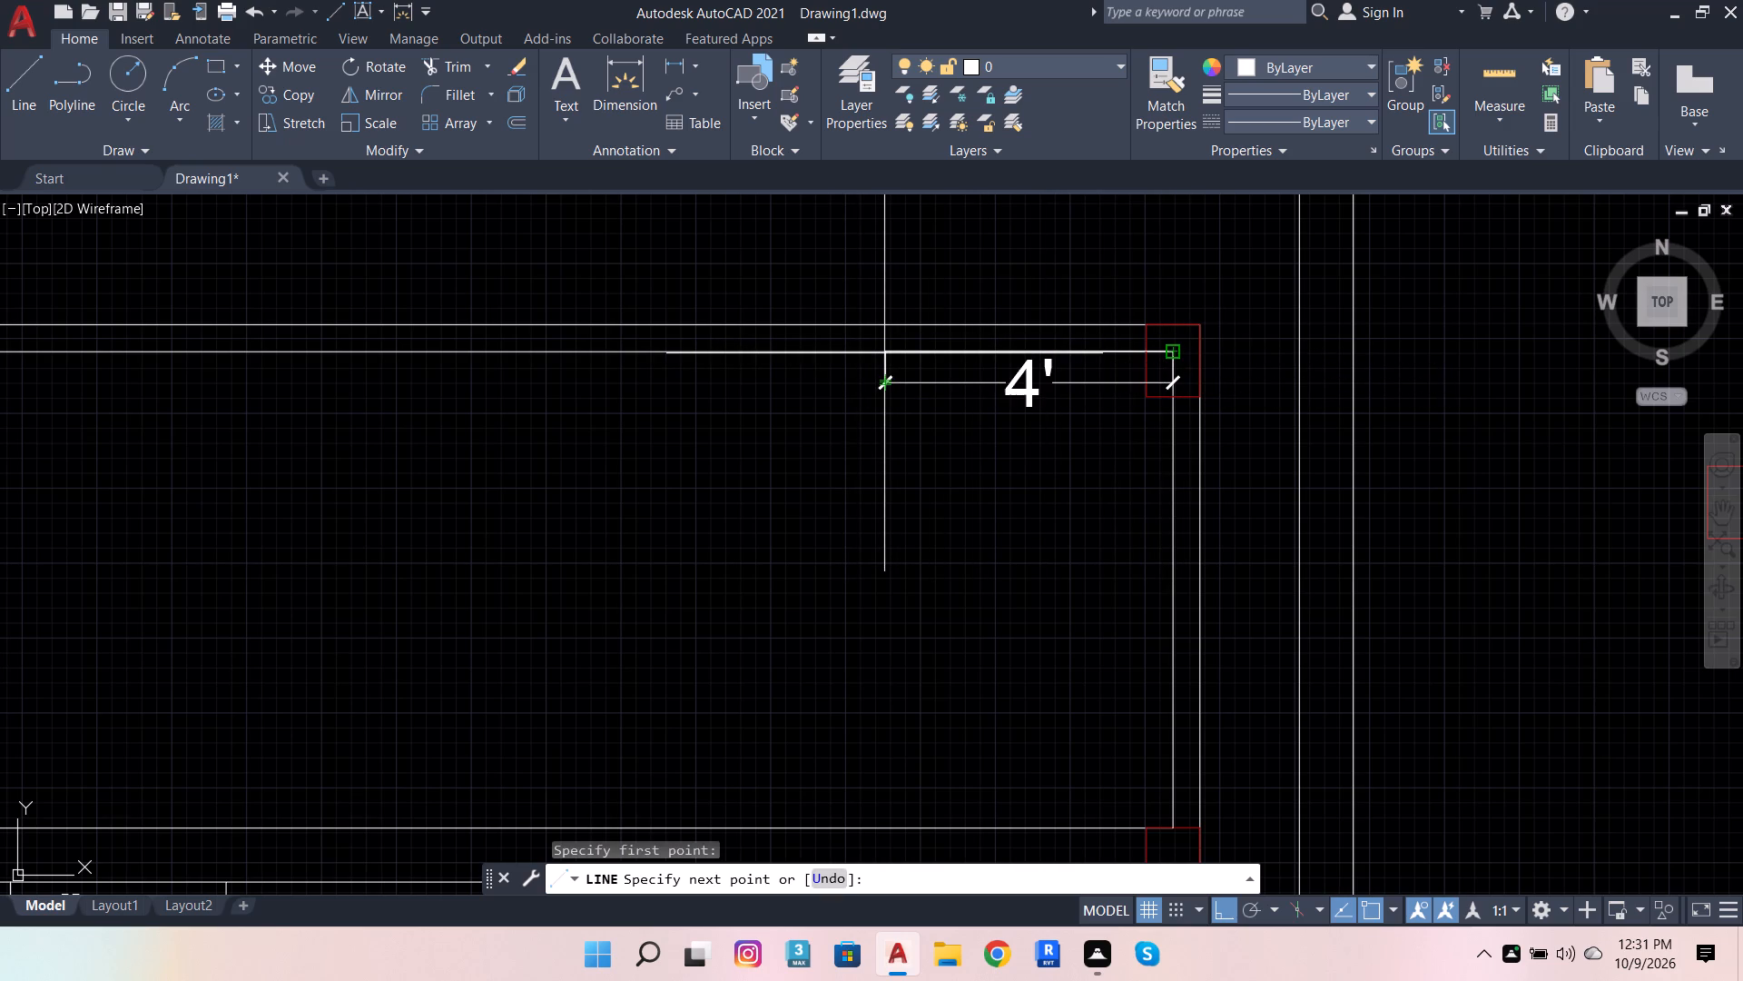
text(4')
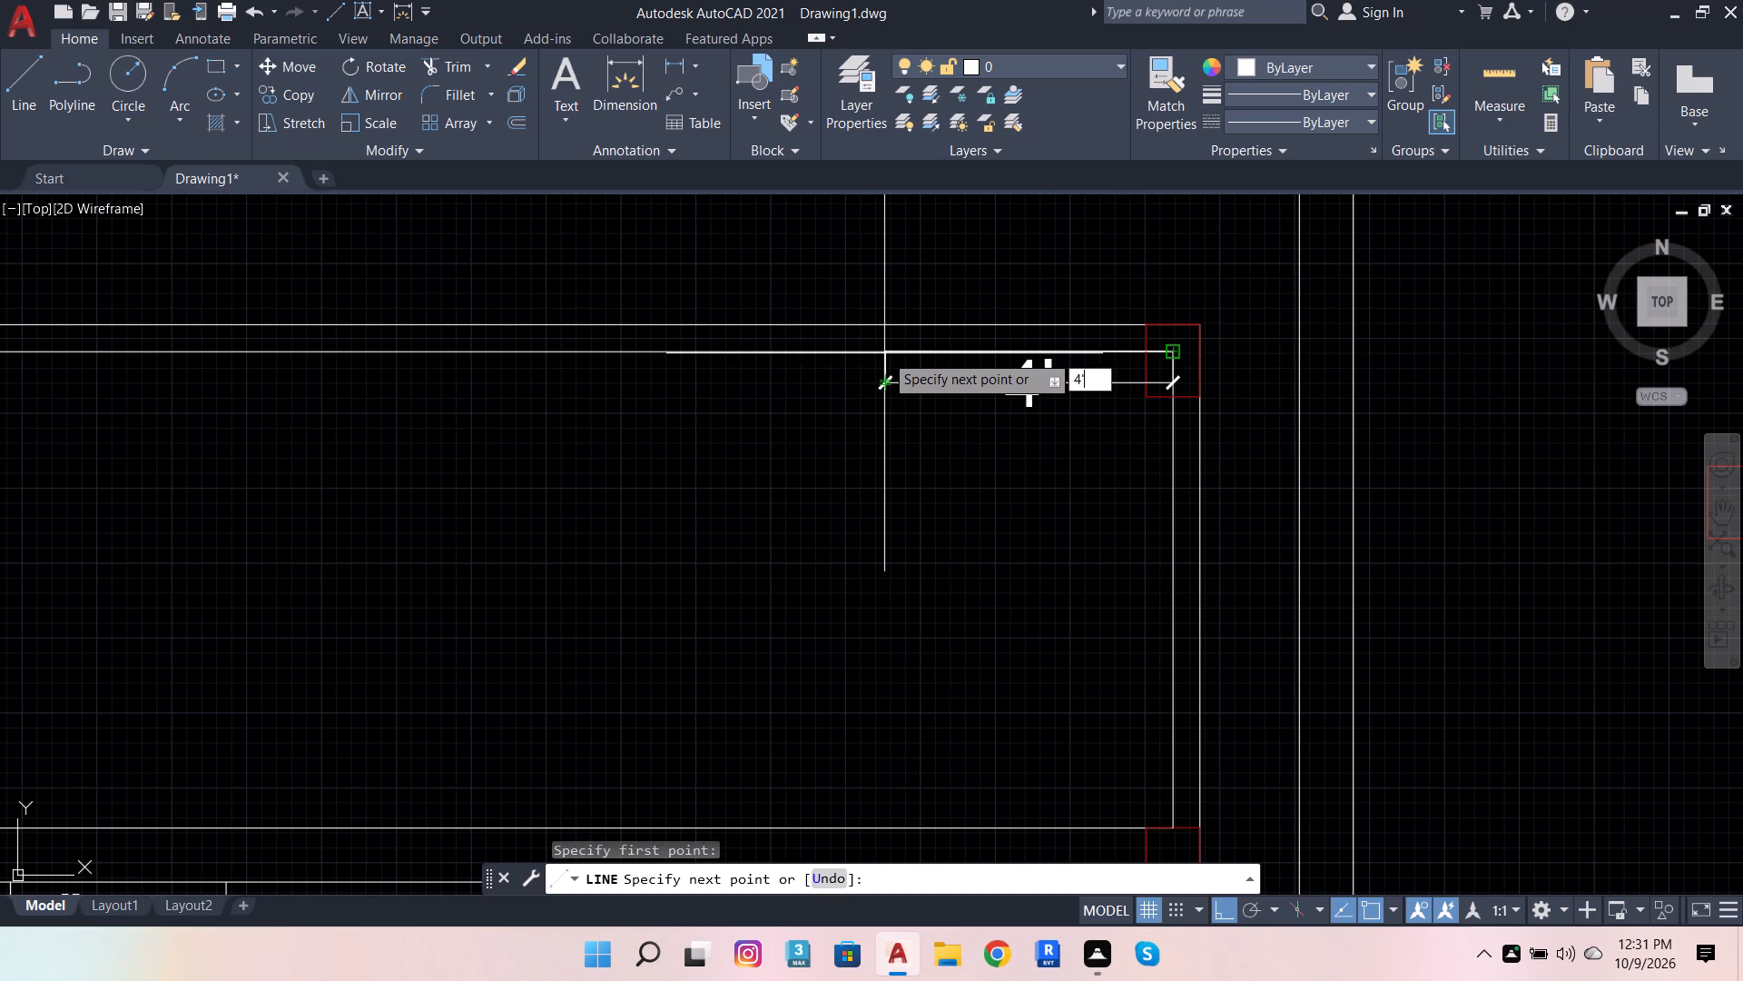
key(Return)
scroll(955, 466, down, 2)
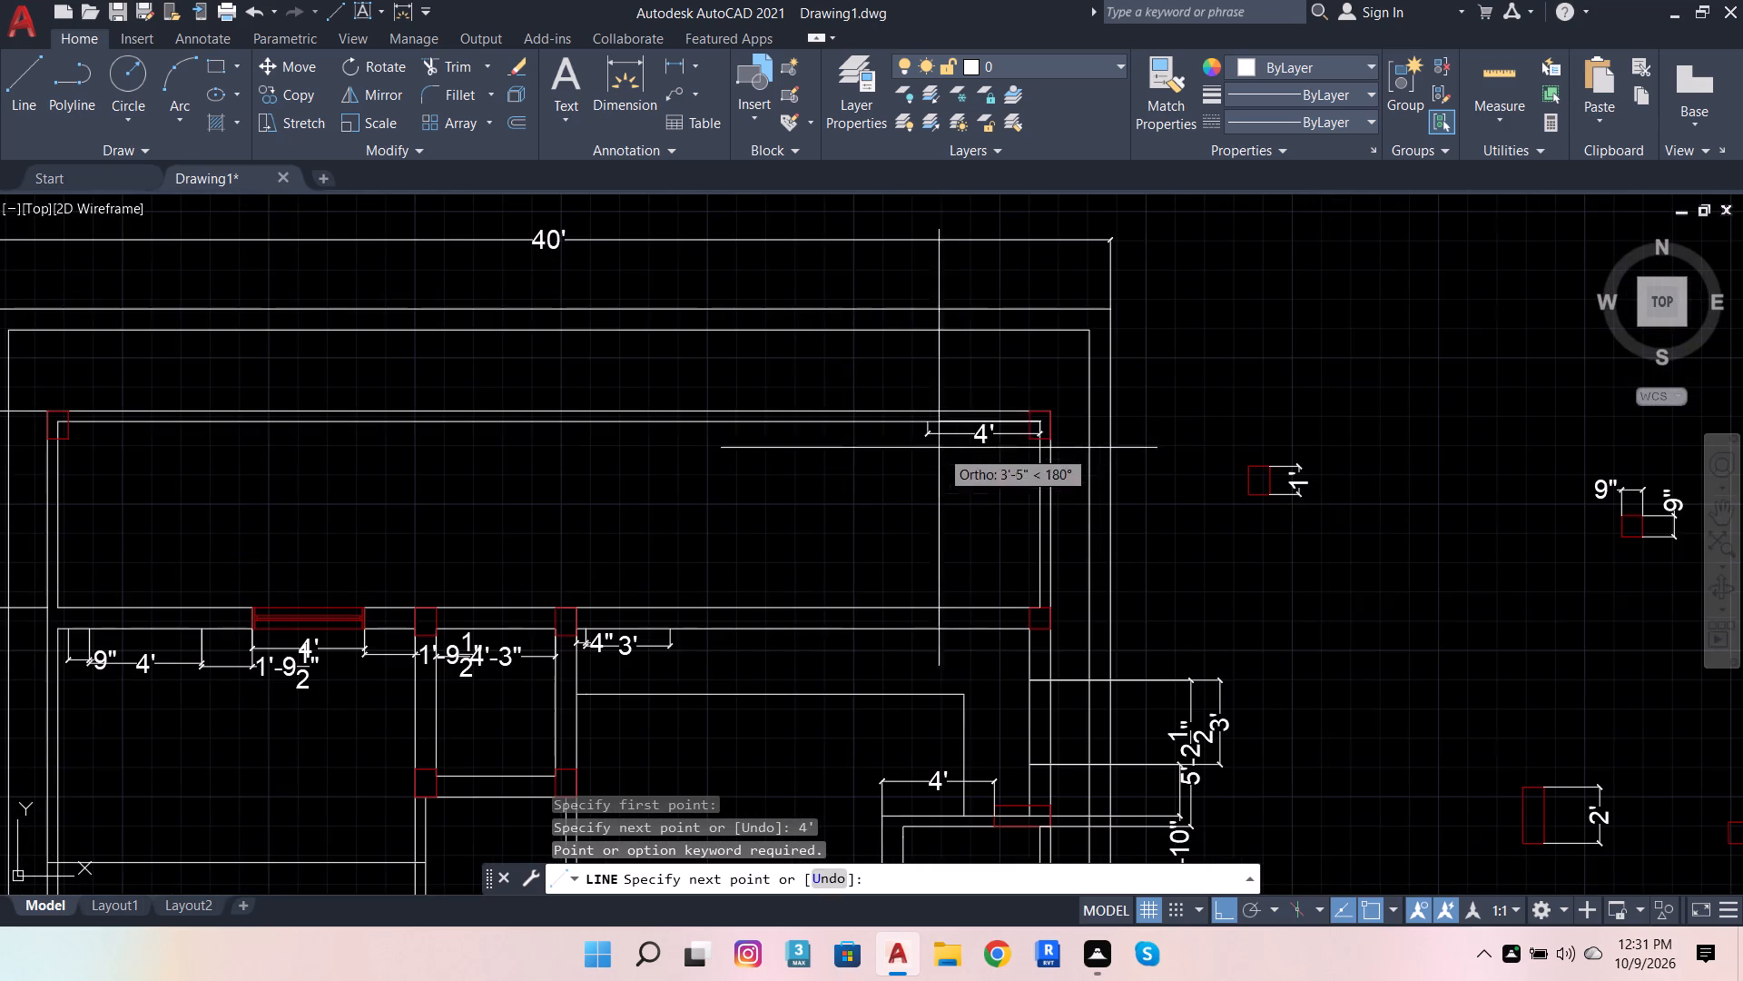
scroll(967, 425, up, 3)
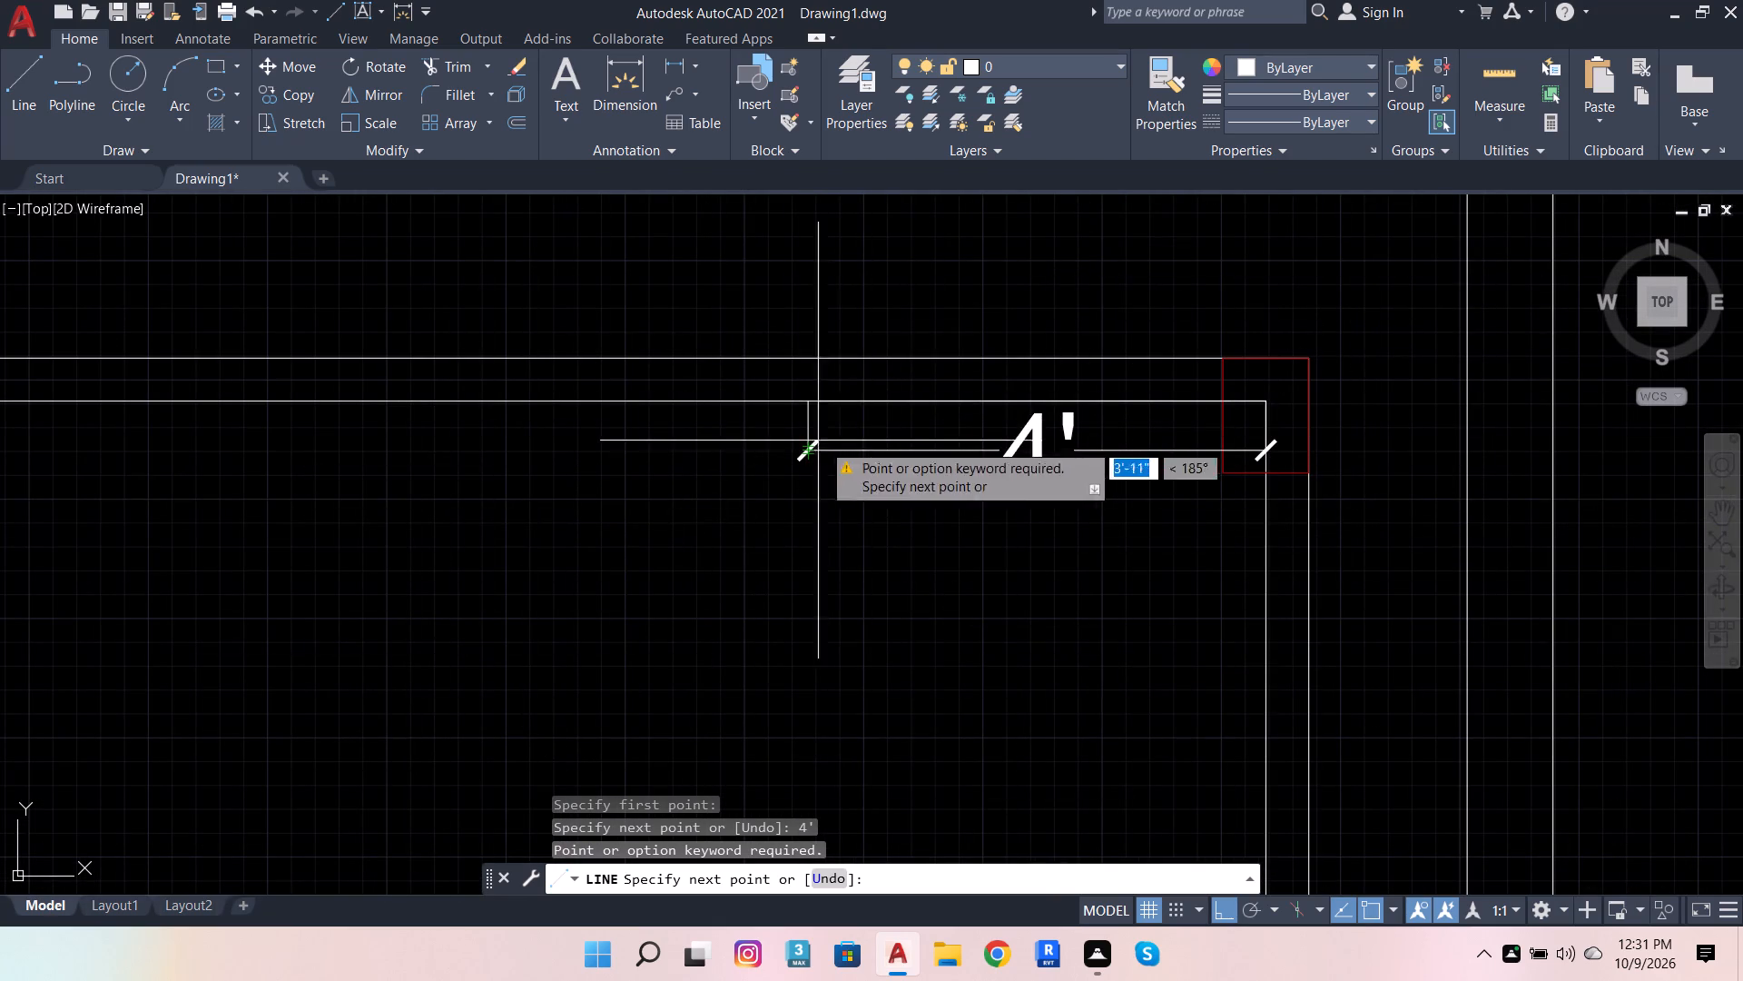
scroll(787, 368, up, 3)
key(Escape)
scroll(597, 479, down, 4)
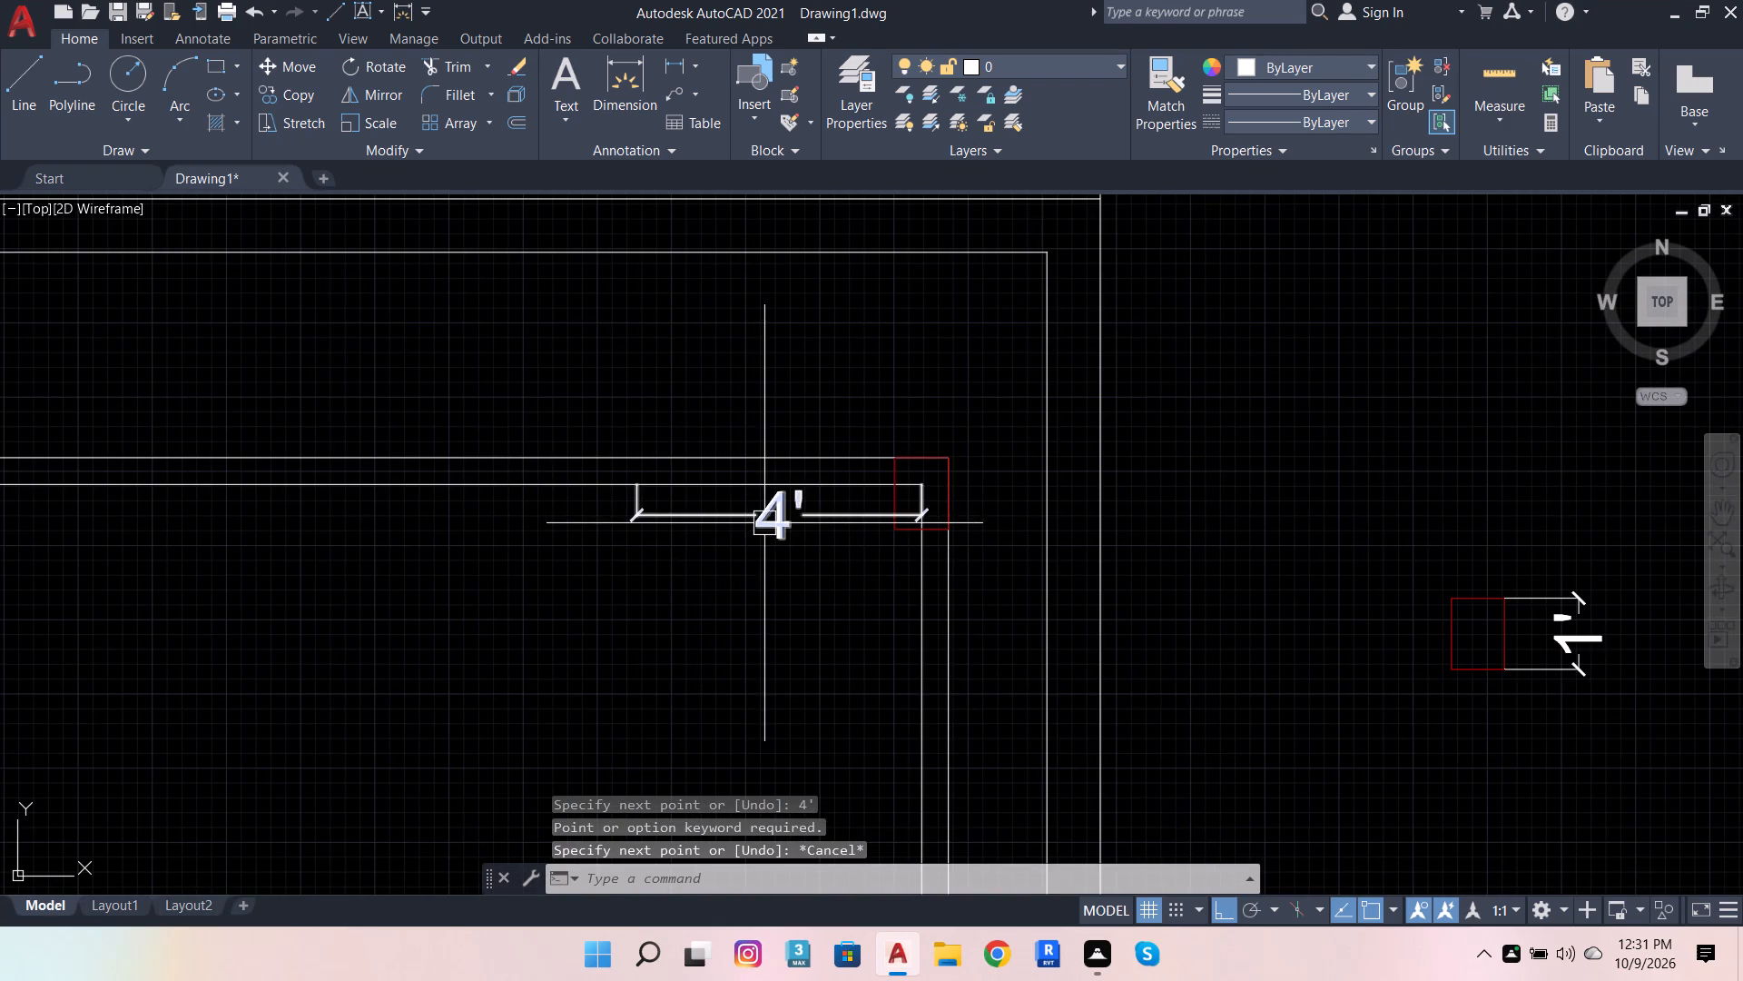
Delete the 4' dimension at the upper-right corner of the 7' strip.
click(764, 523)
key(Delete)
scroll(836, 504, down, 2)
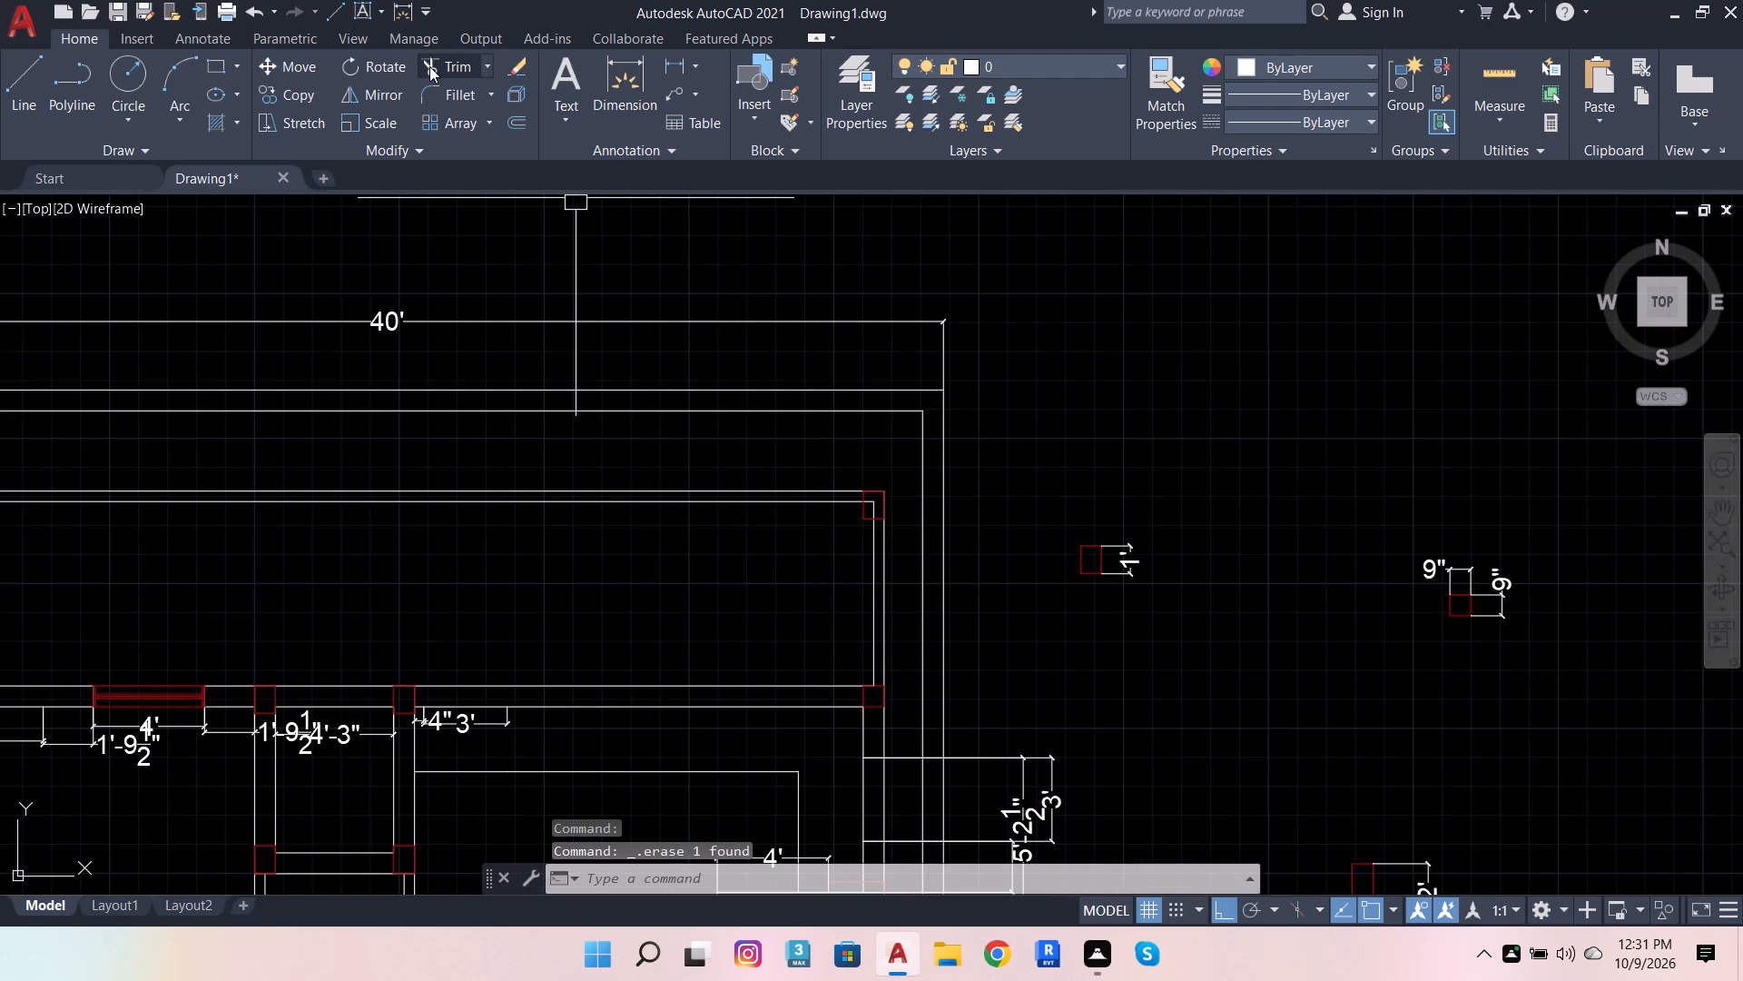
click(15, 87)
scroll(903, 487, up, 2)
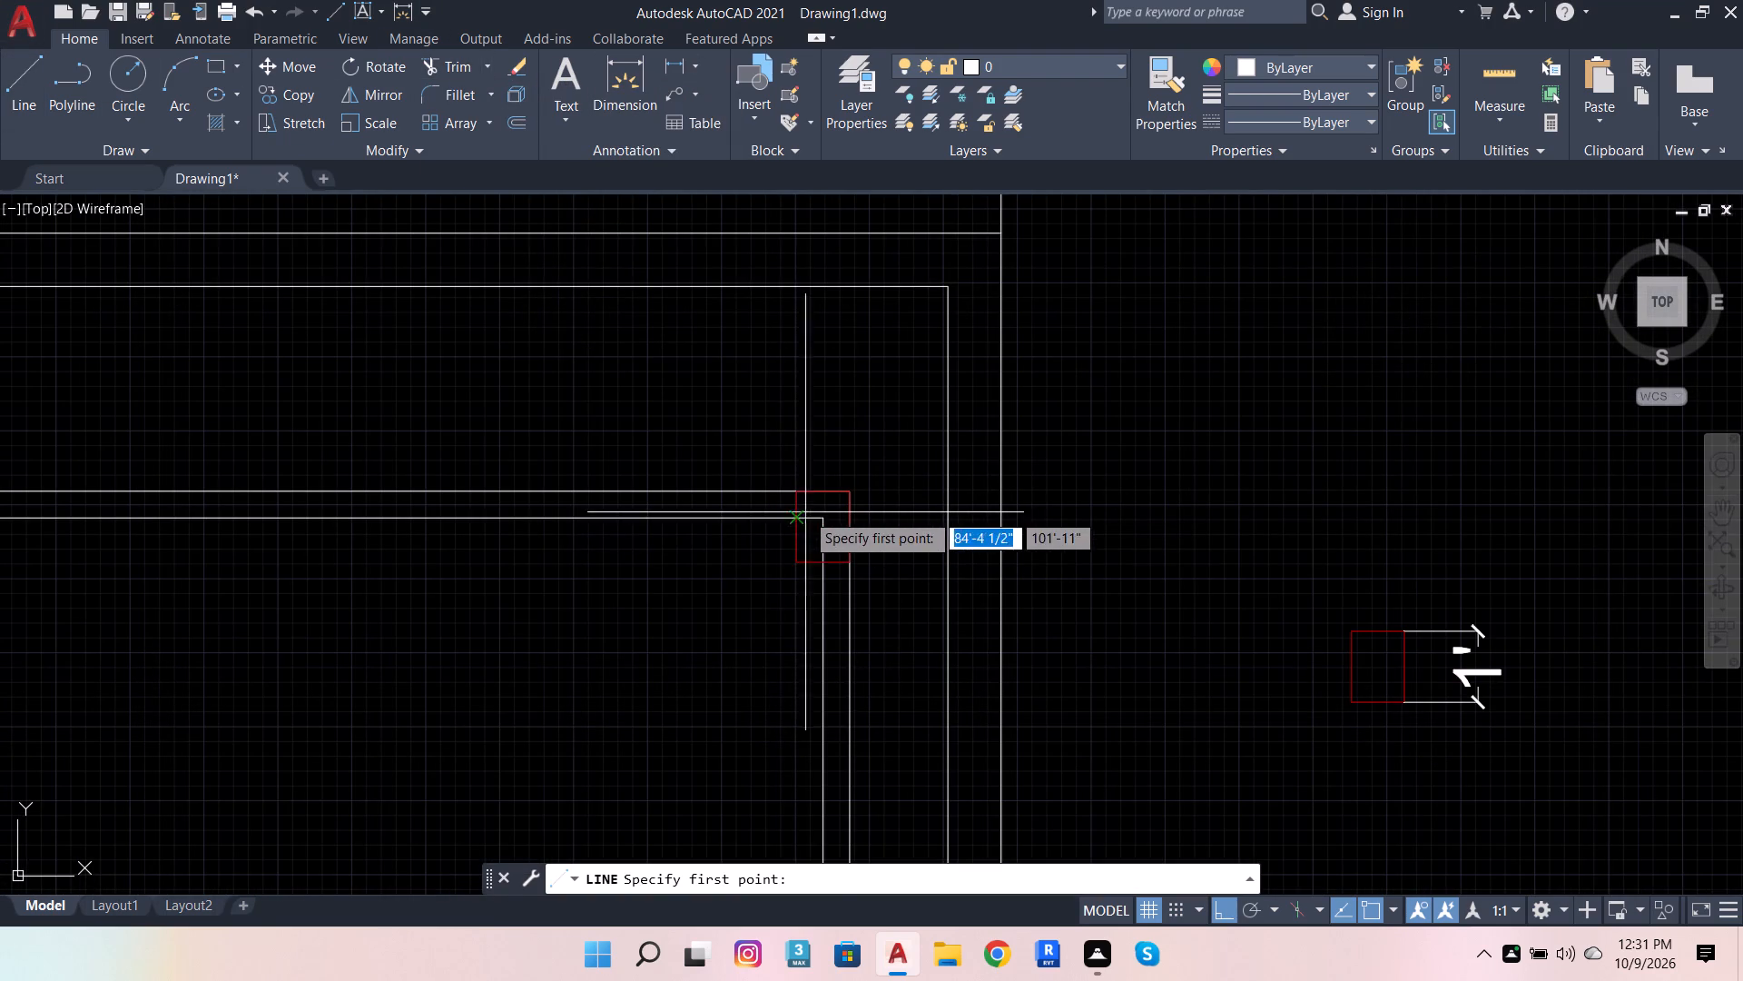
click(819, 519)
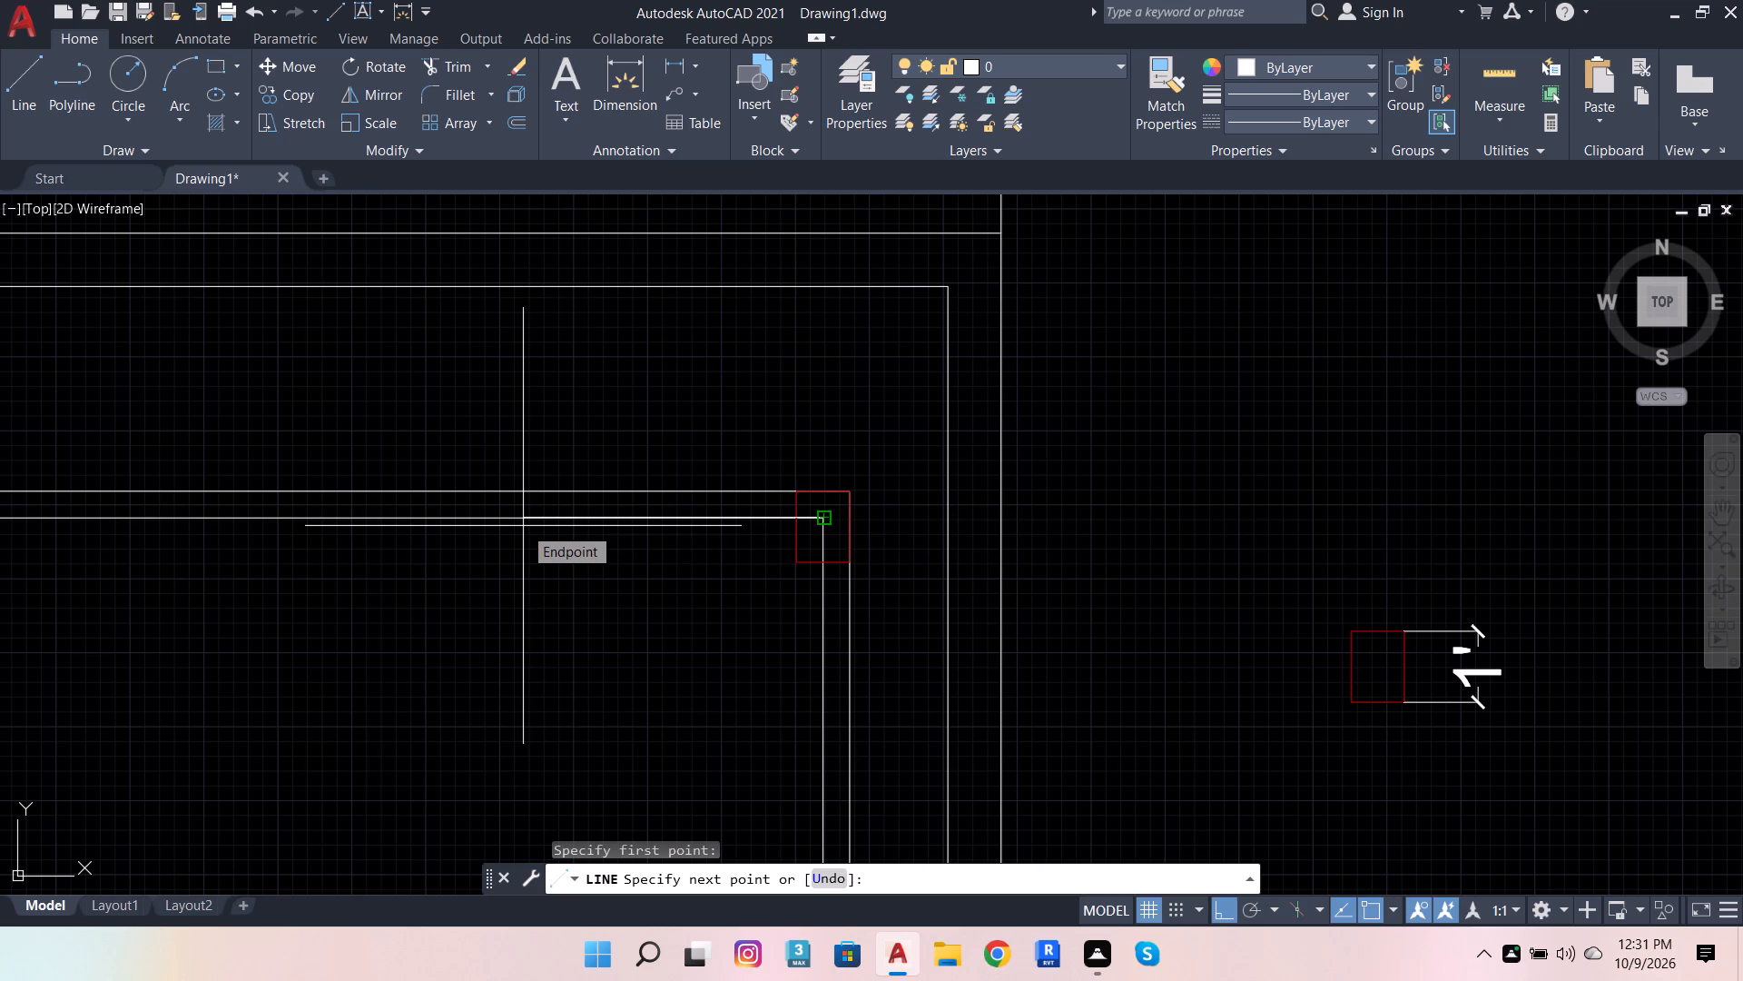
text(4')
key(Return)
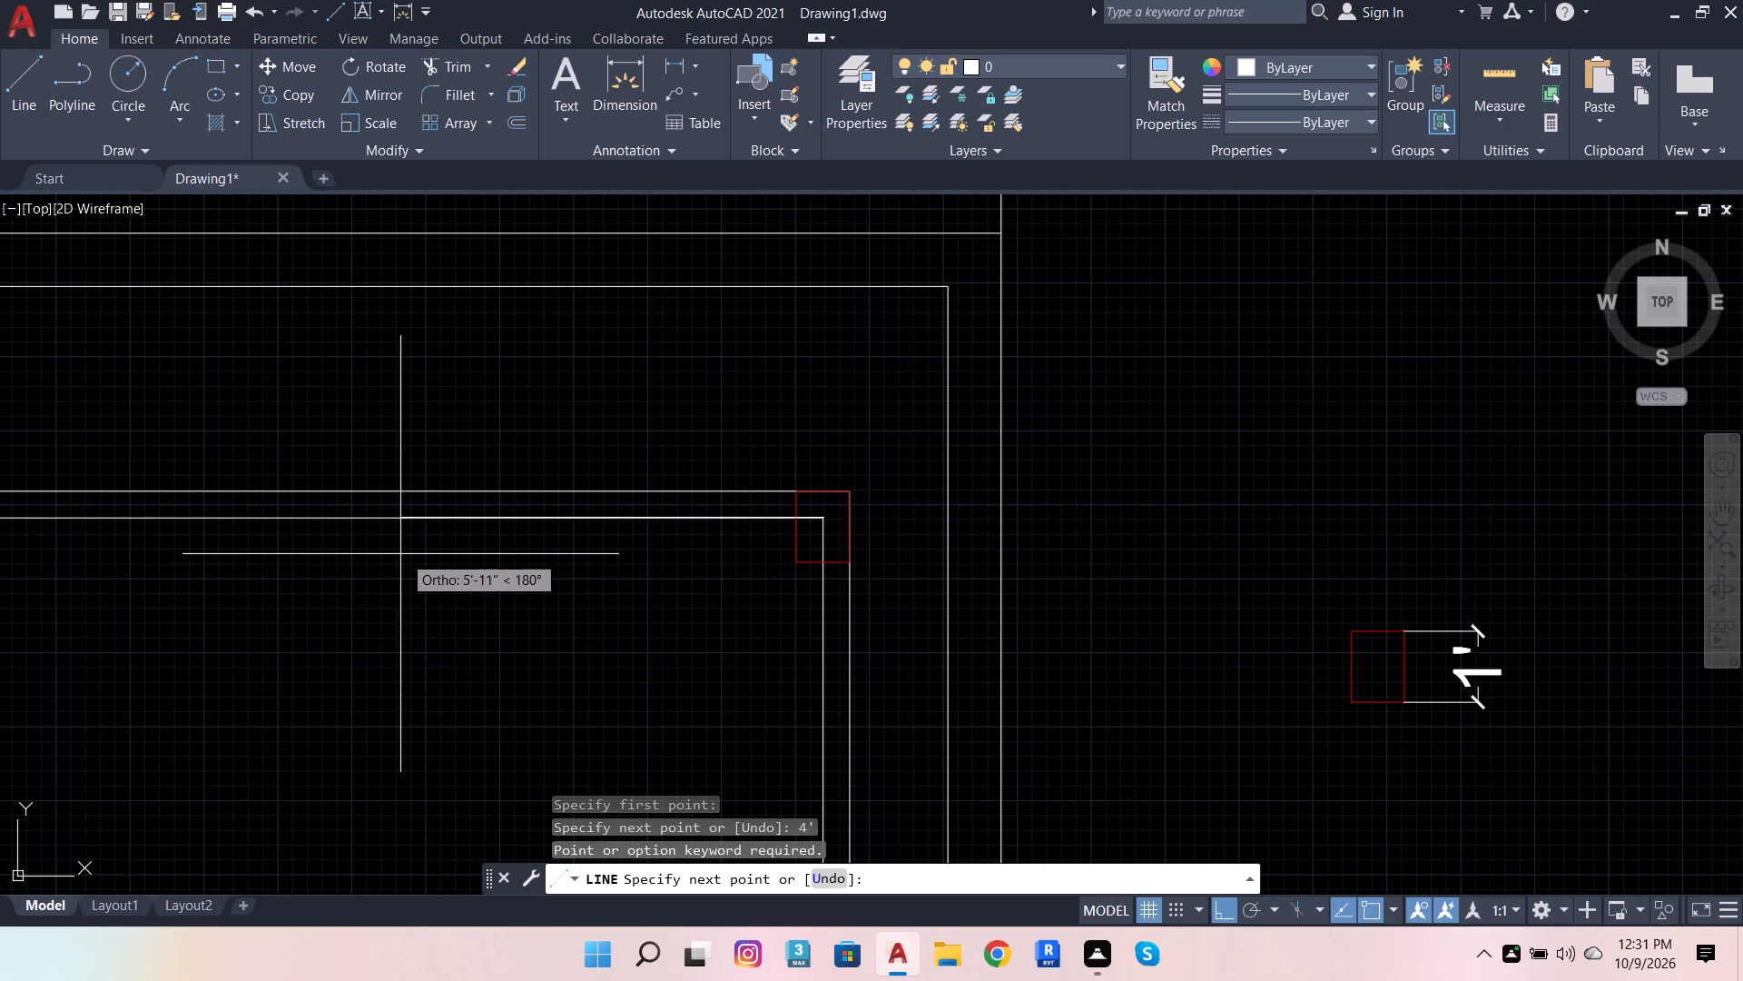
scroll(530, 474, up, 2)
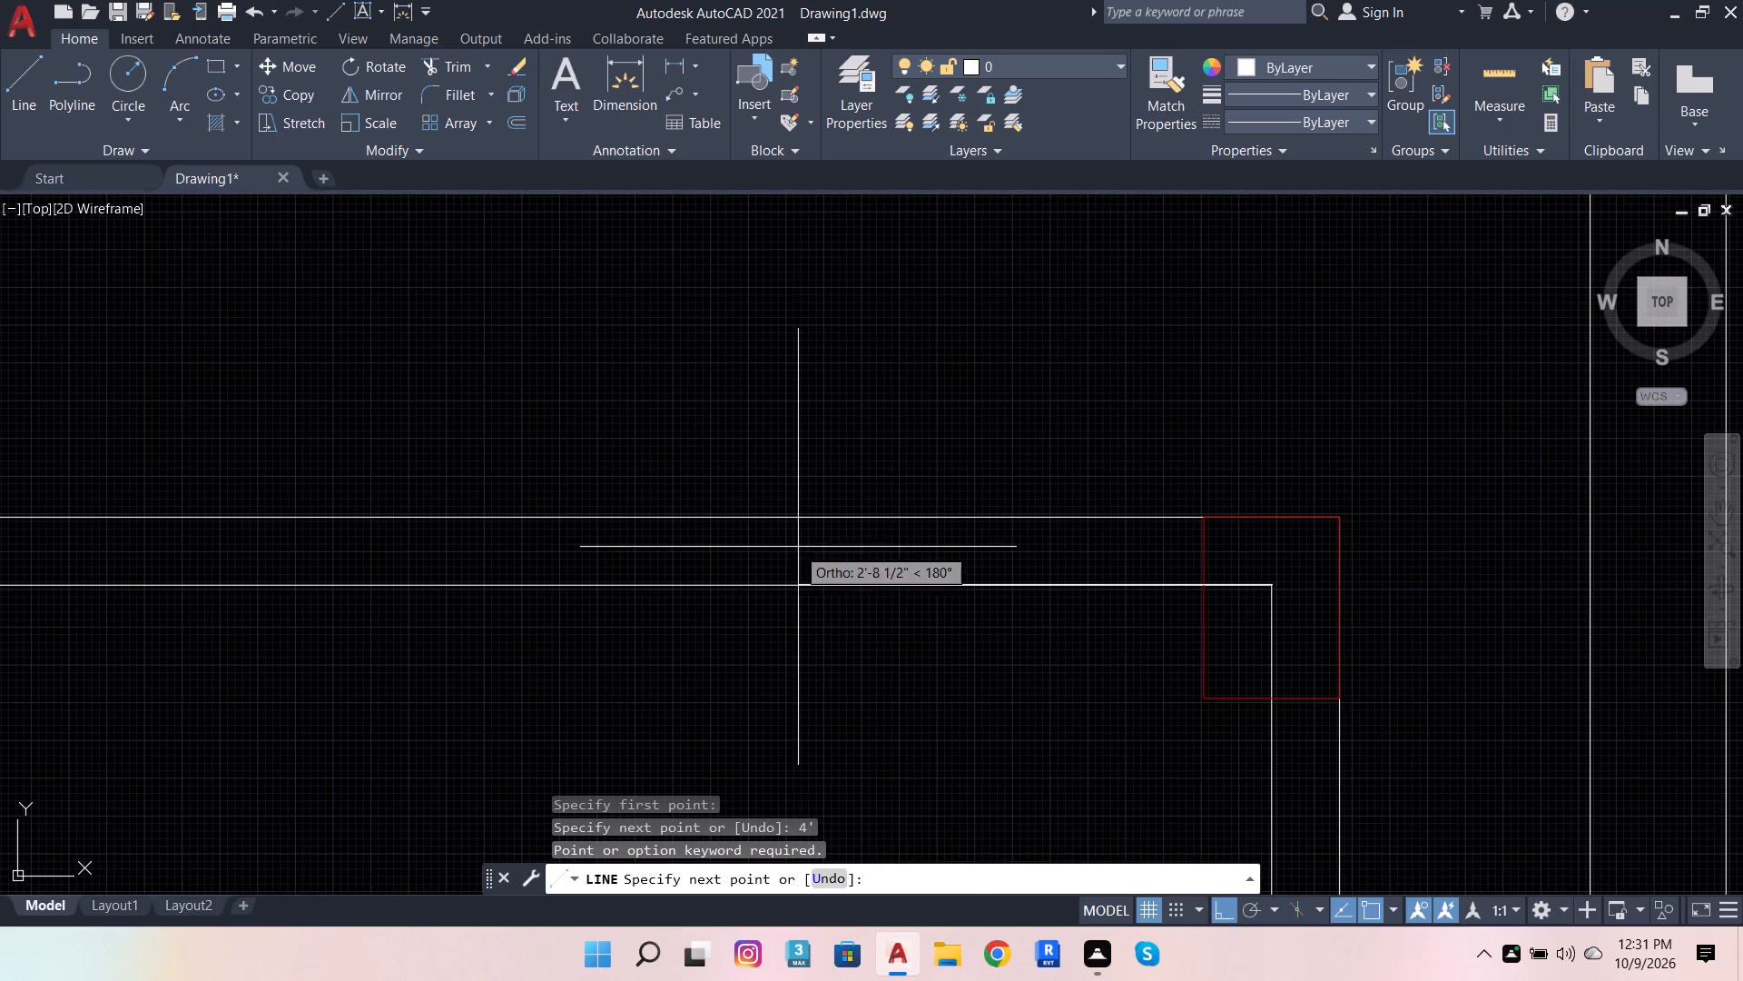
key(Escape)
Draw a line 4' left along the upper inner wall from the upper-right column's left edge, continuing down past the strip's lower wall line.
key(l)
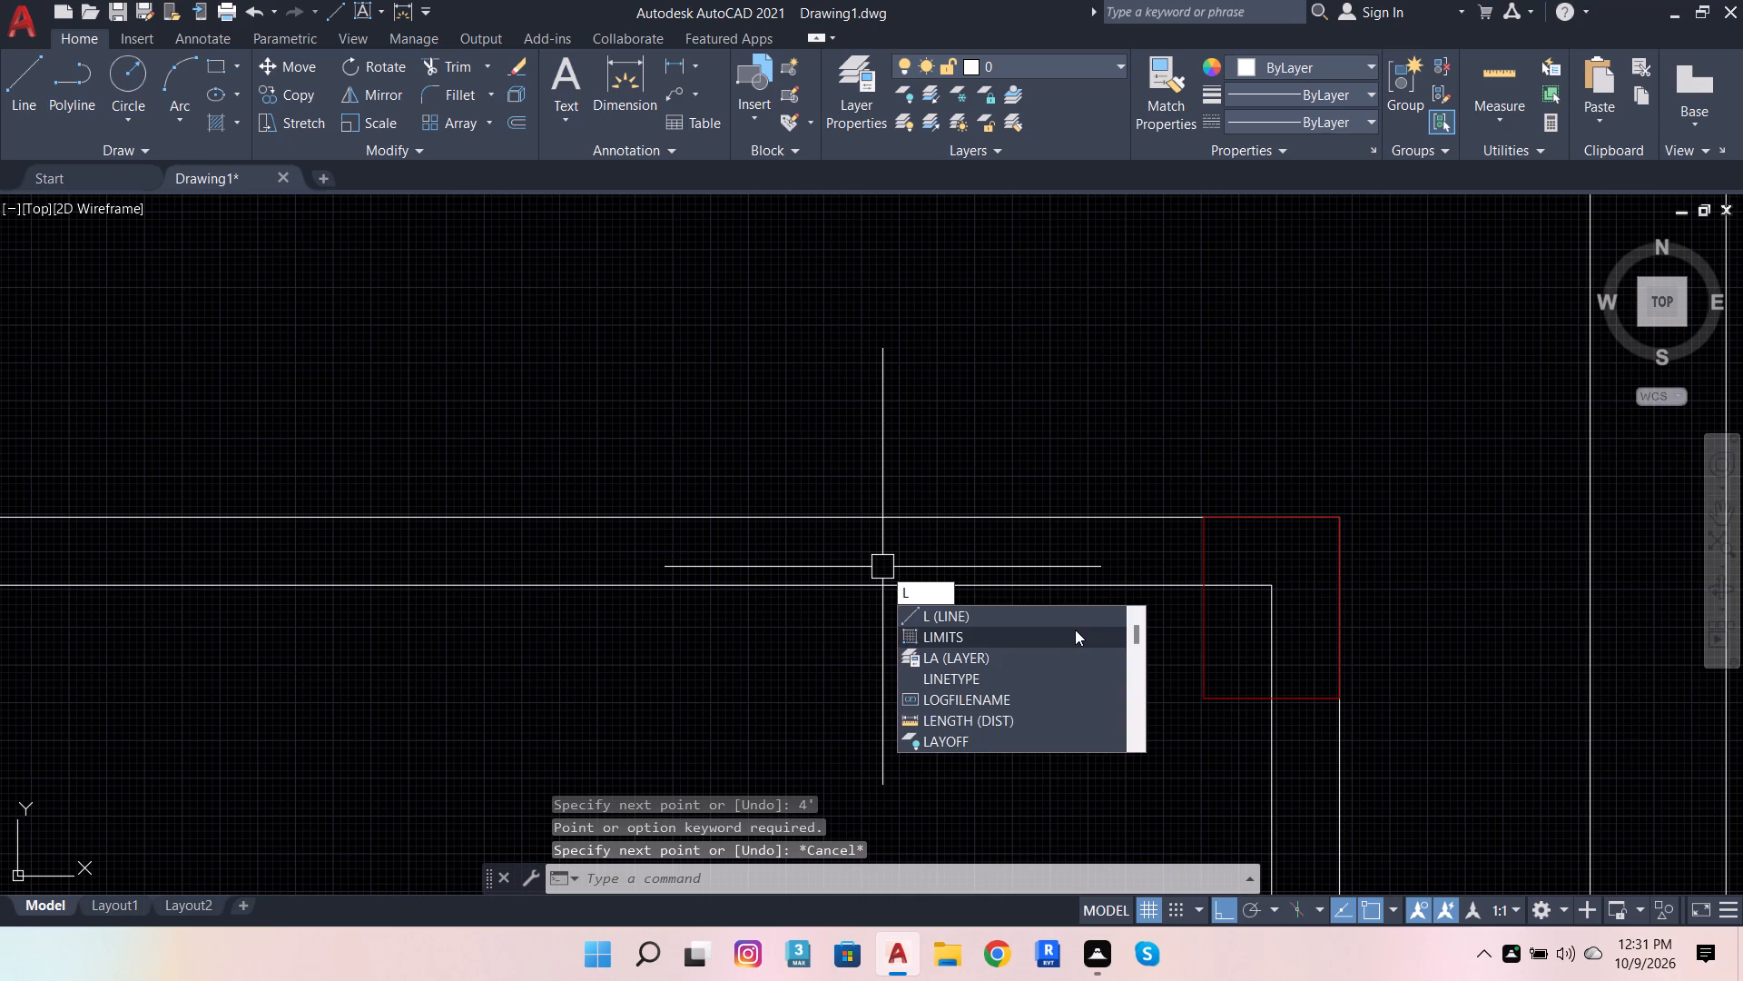
click(1060, 618)
click(1206, 587)
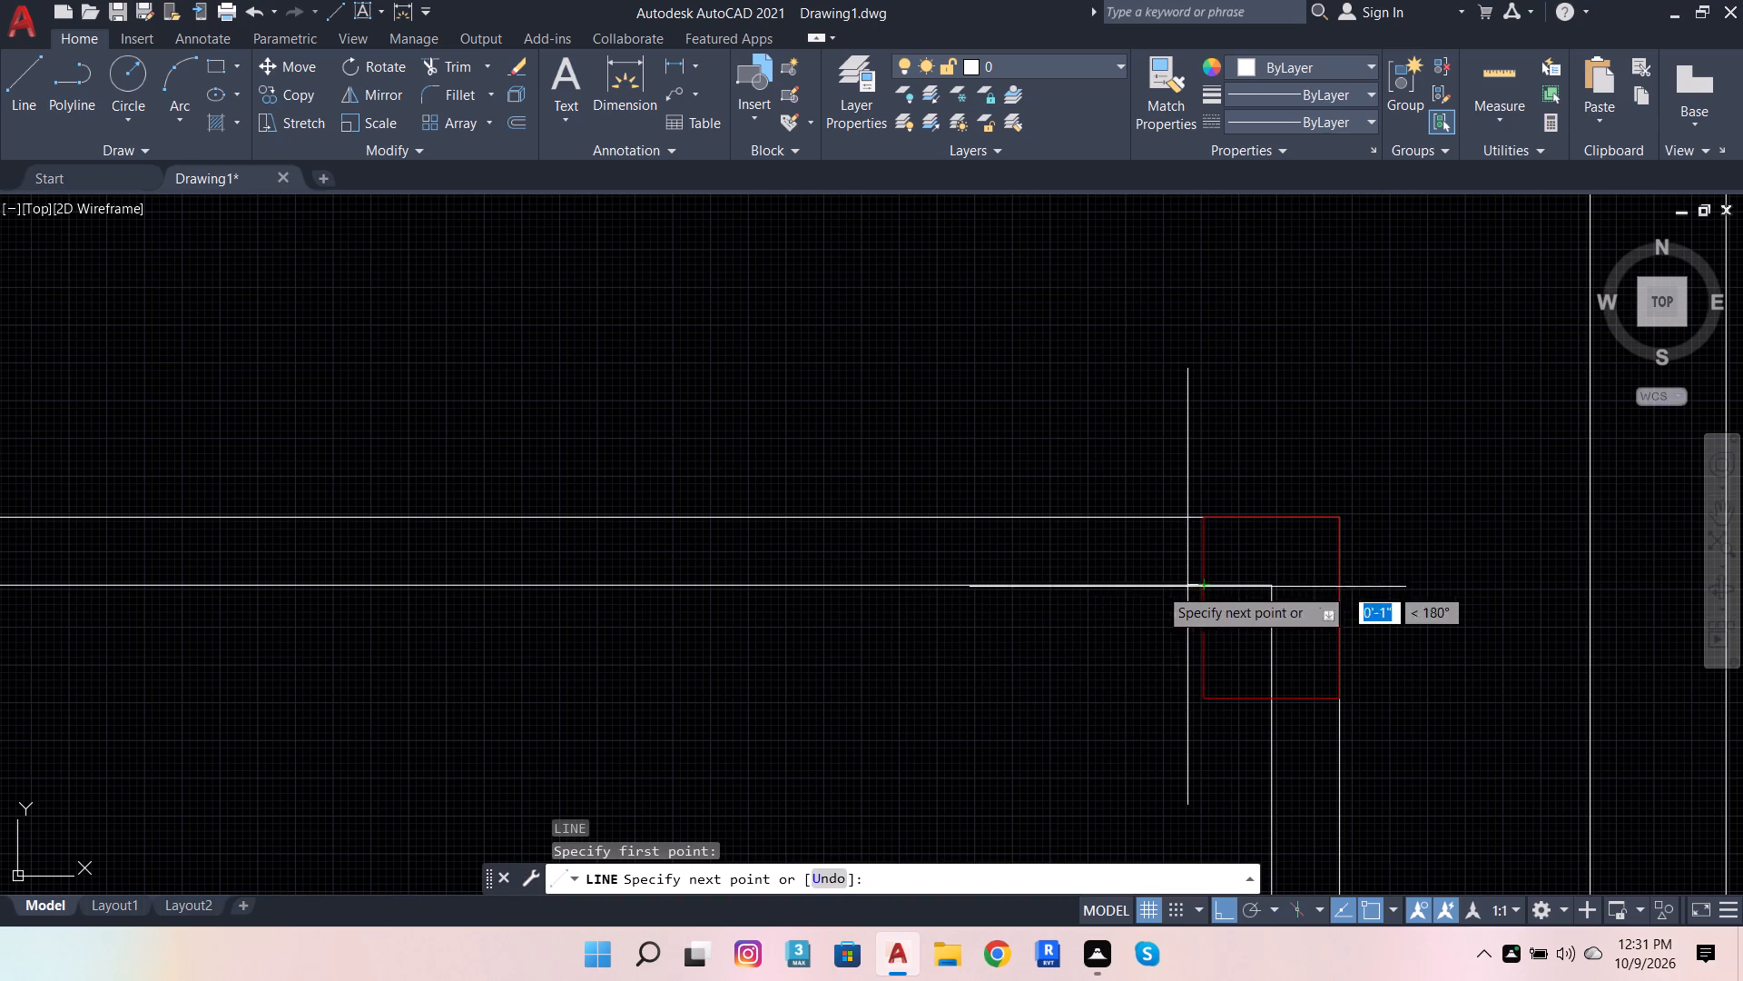
text(4')
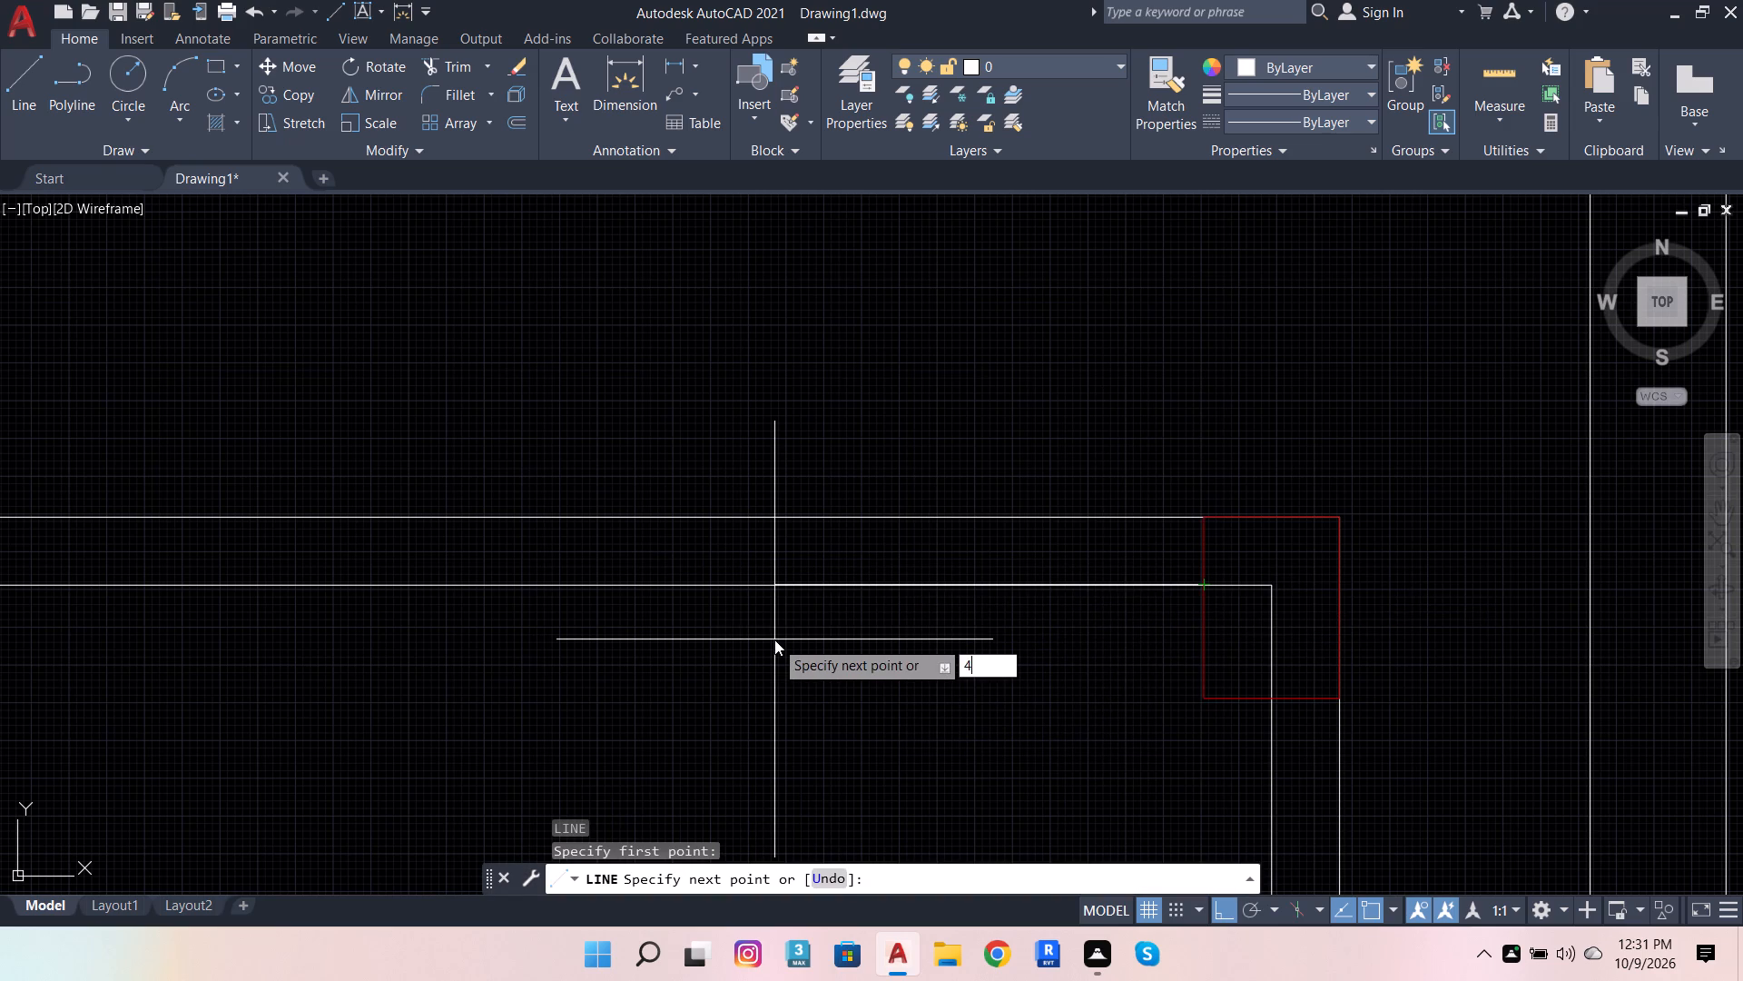
key(Return)
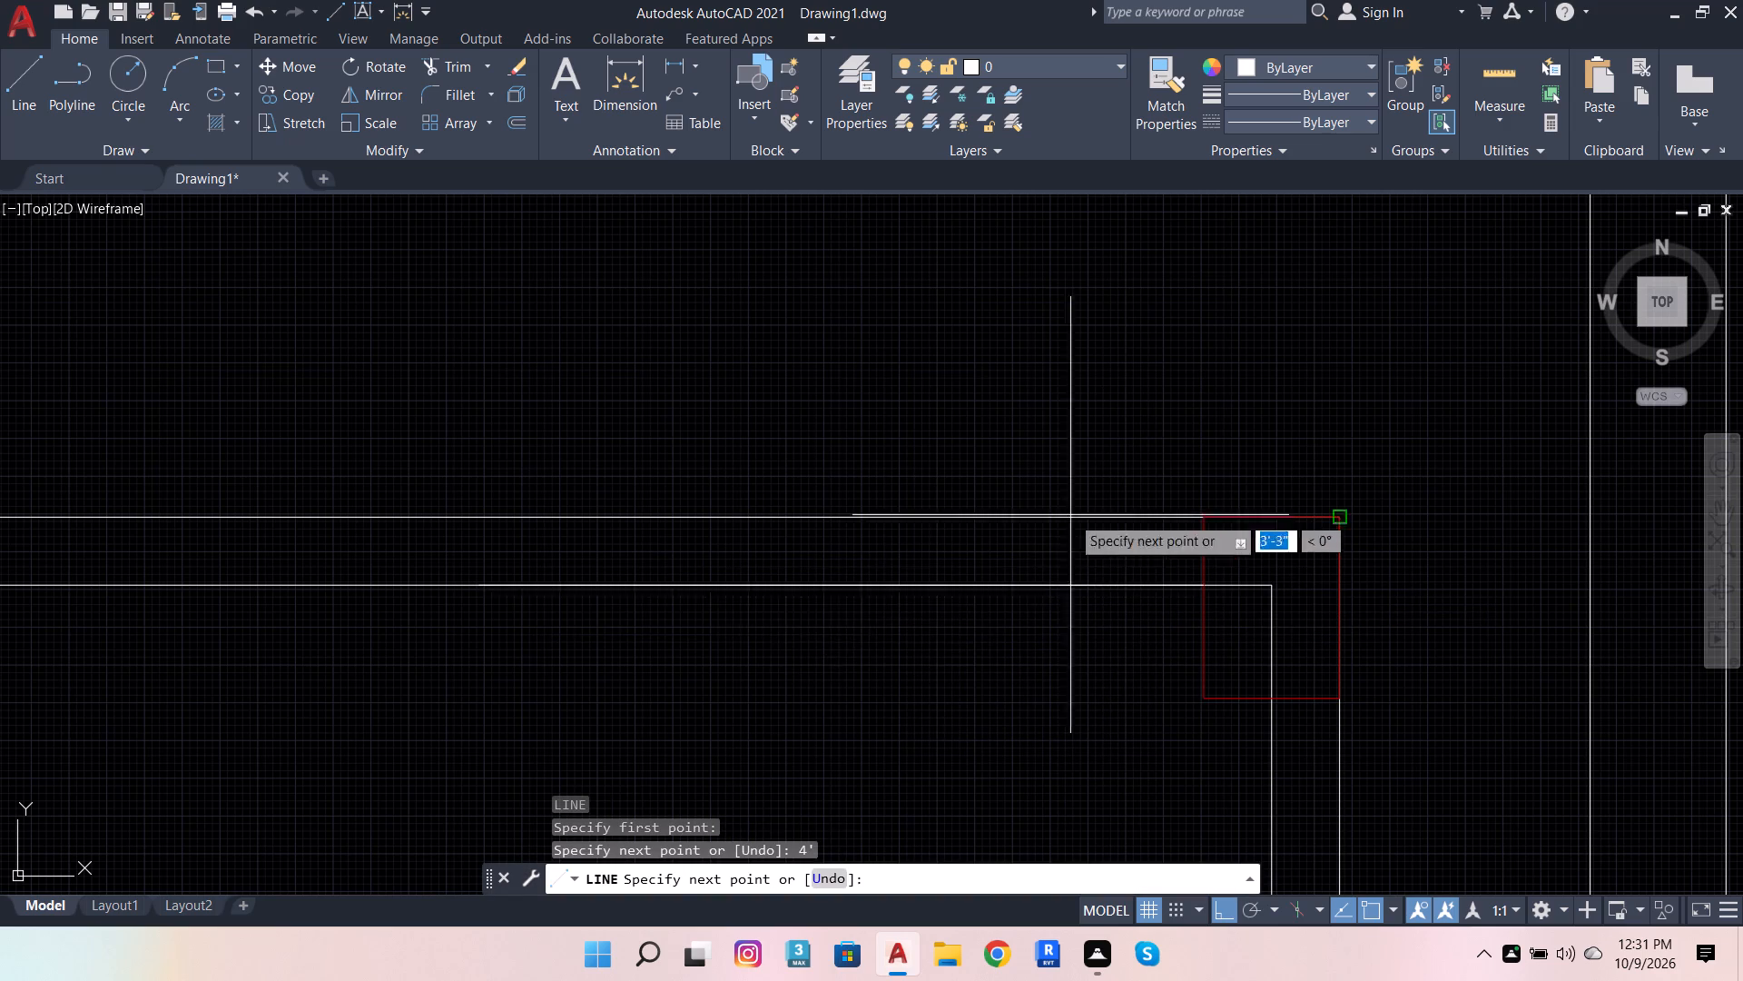
scroll(1122, 620, down, 2)
scroll(926, 596, down, 3)
scroll(930, 662, up, 2)
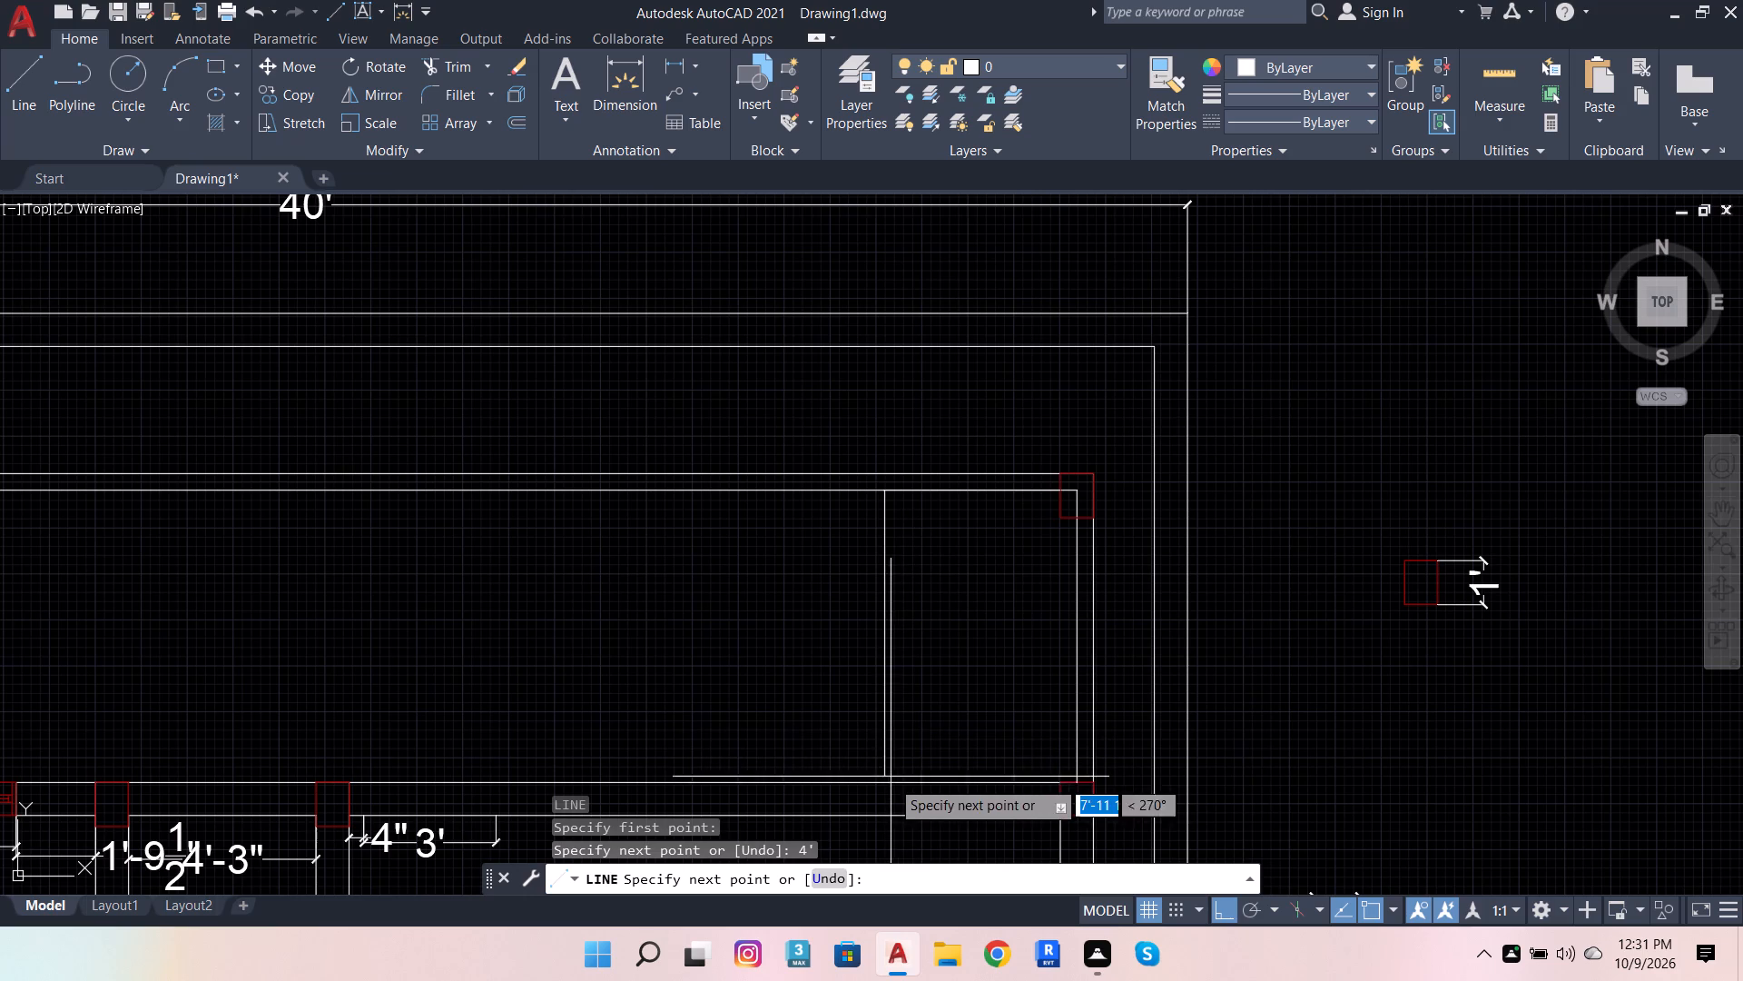
scroll(879, 798, up, 2)
click(879, 798)
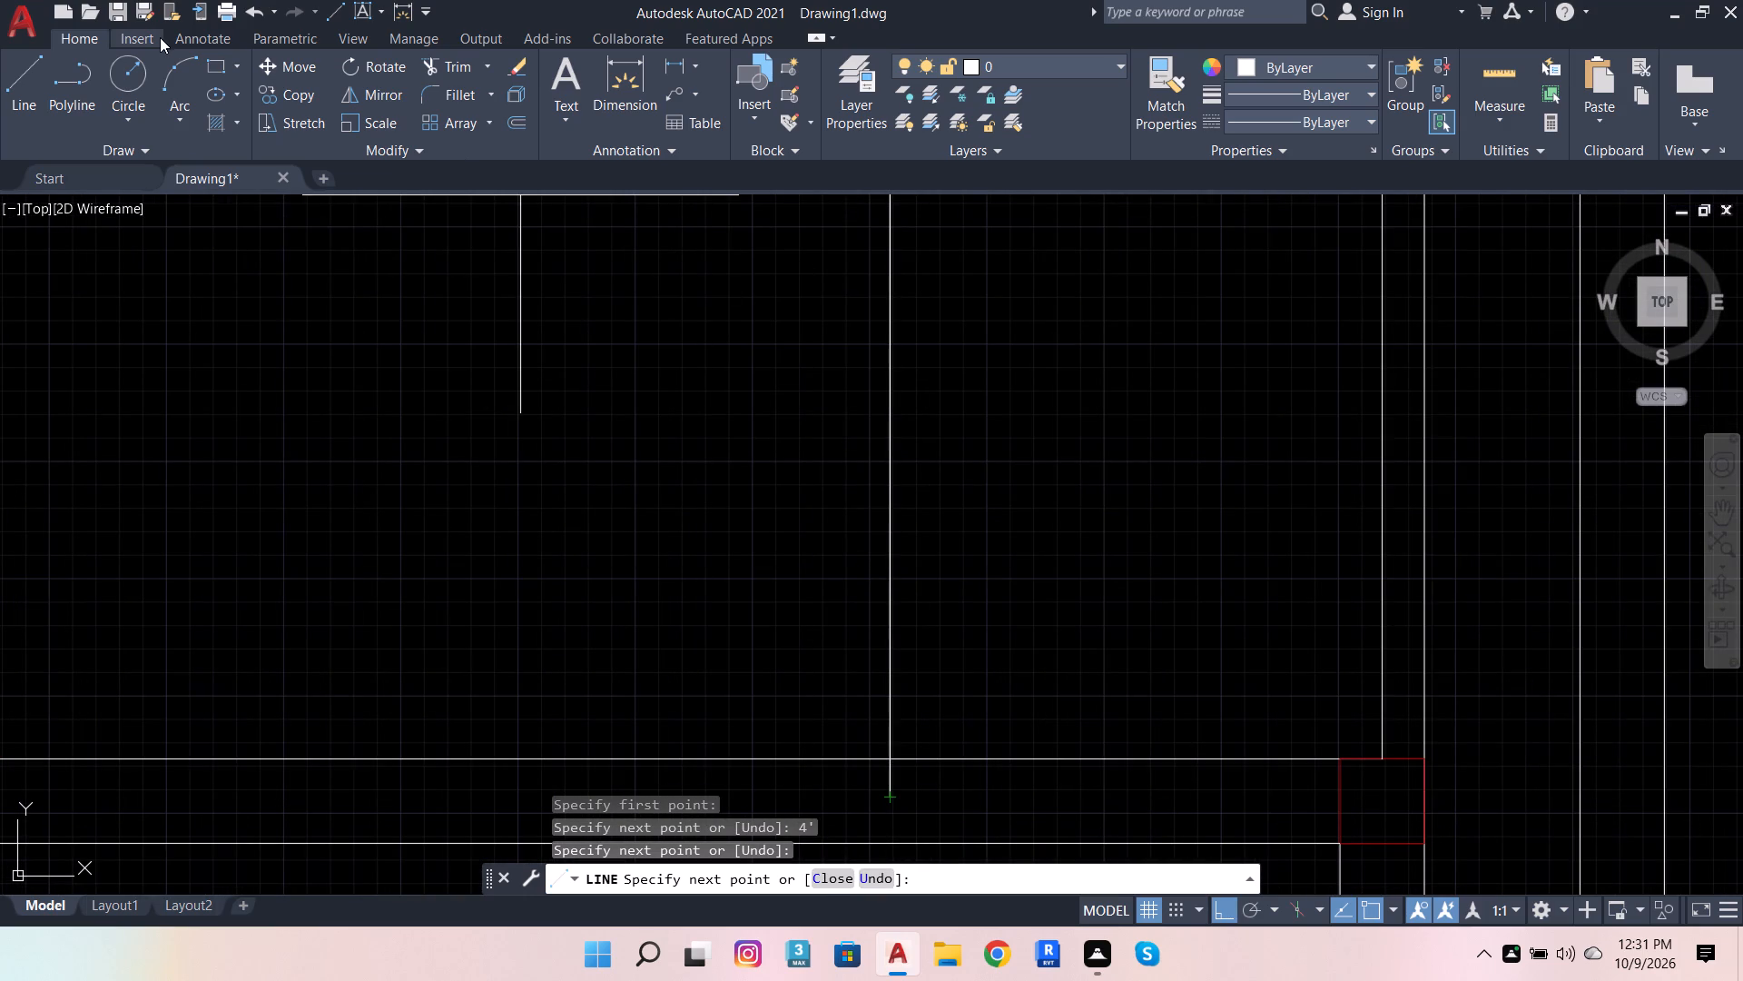
Trim the new vertical line's overhang below the strip's lower wall edge and the segment overlapping the upper inner wall line.
click(427, 64)
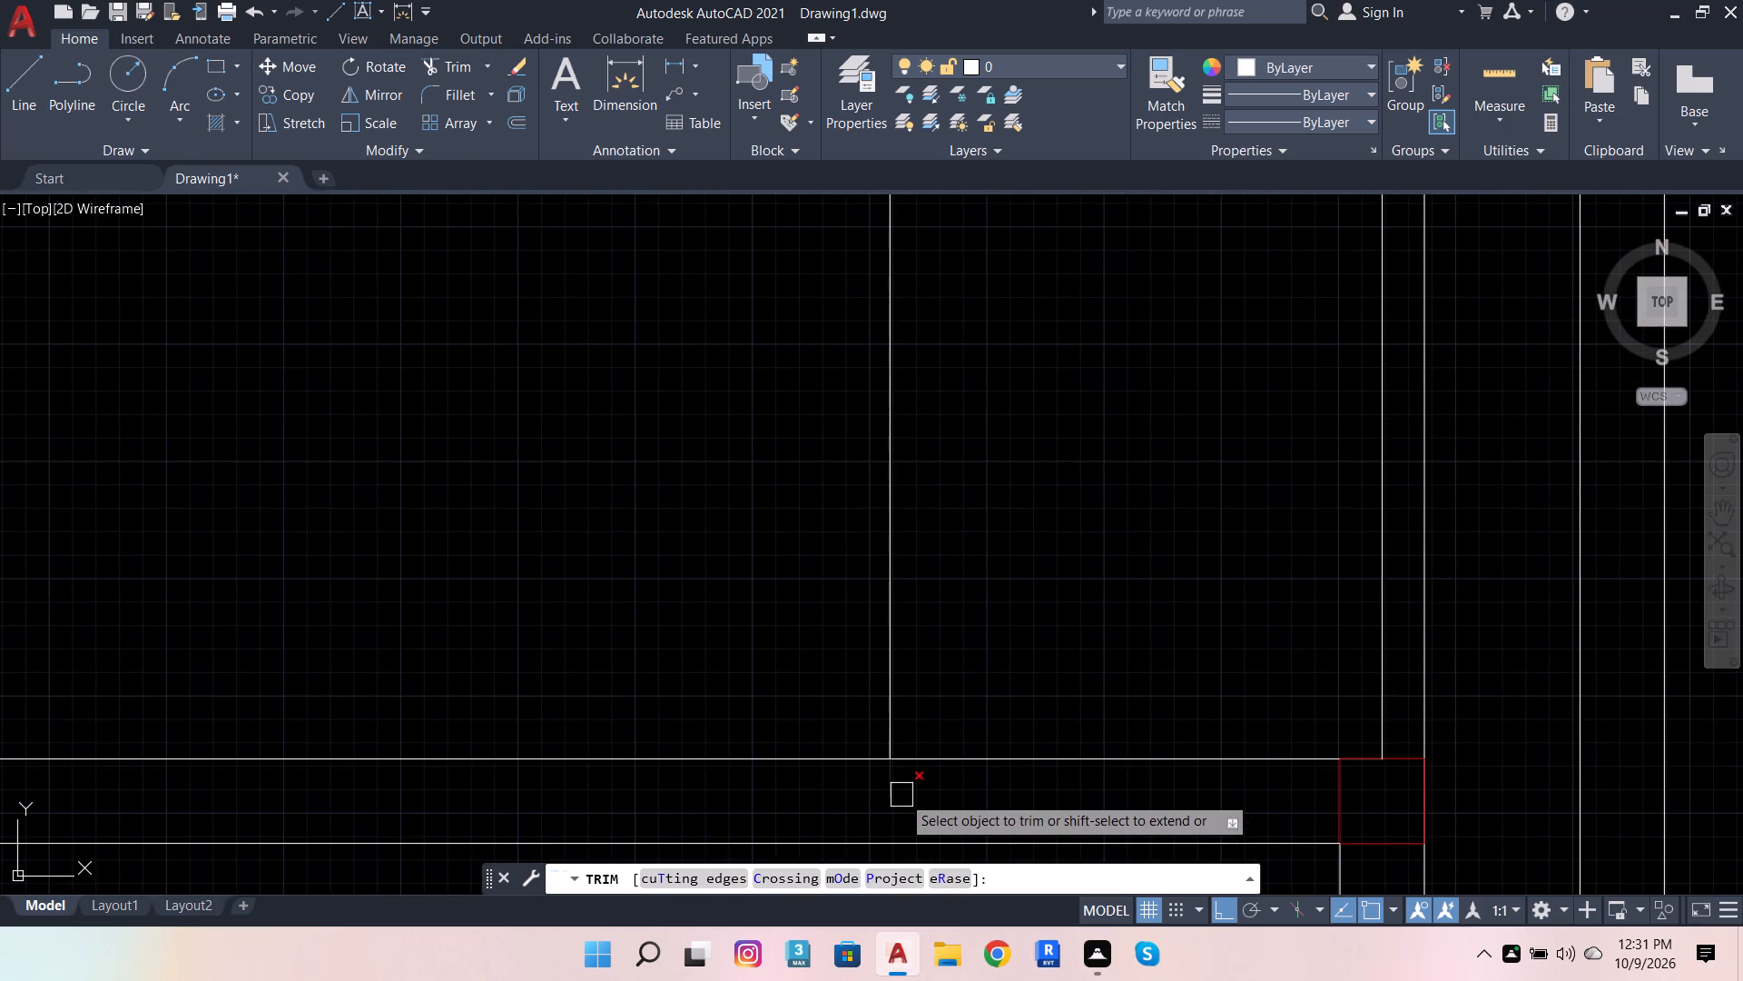
click(901, 795)
scroll(975, 783, down, 3)
scroll(1015, 601, up, 2)
click(1015, 604)
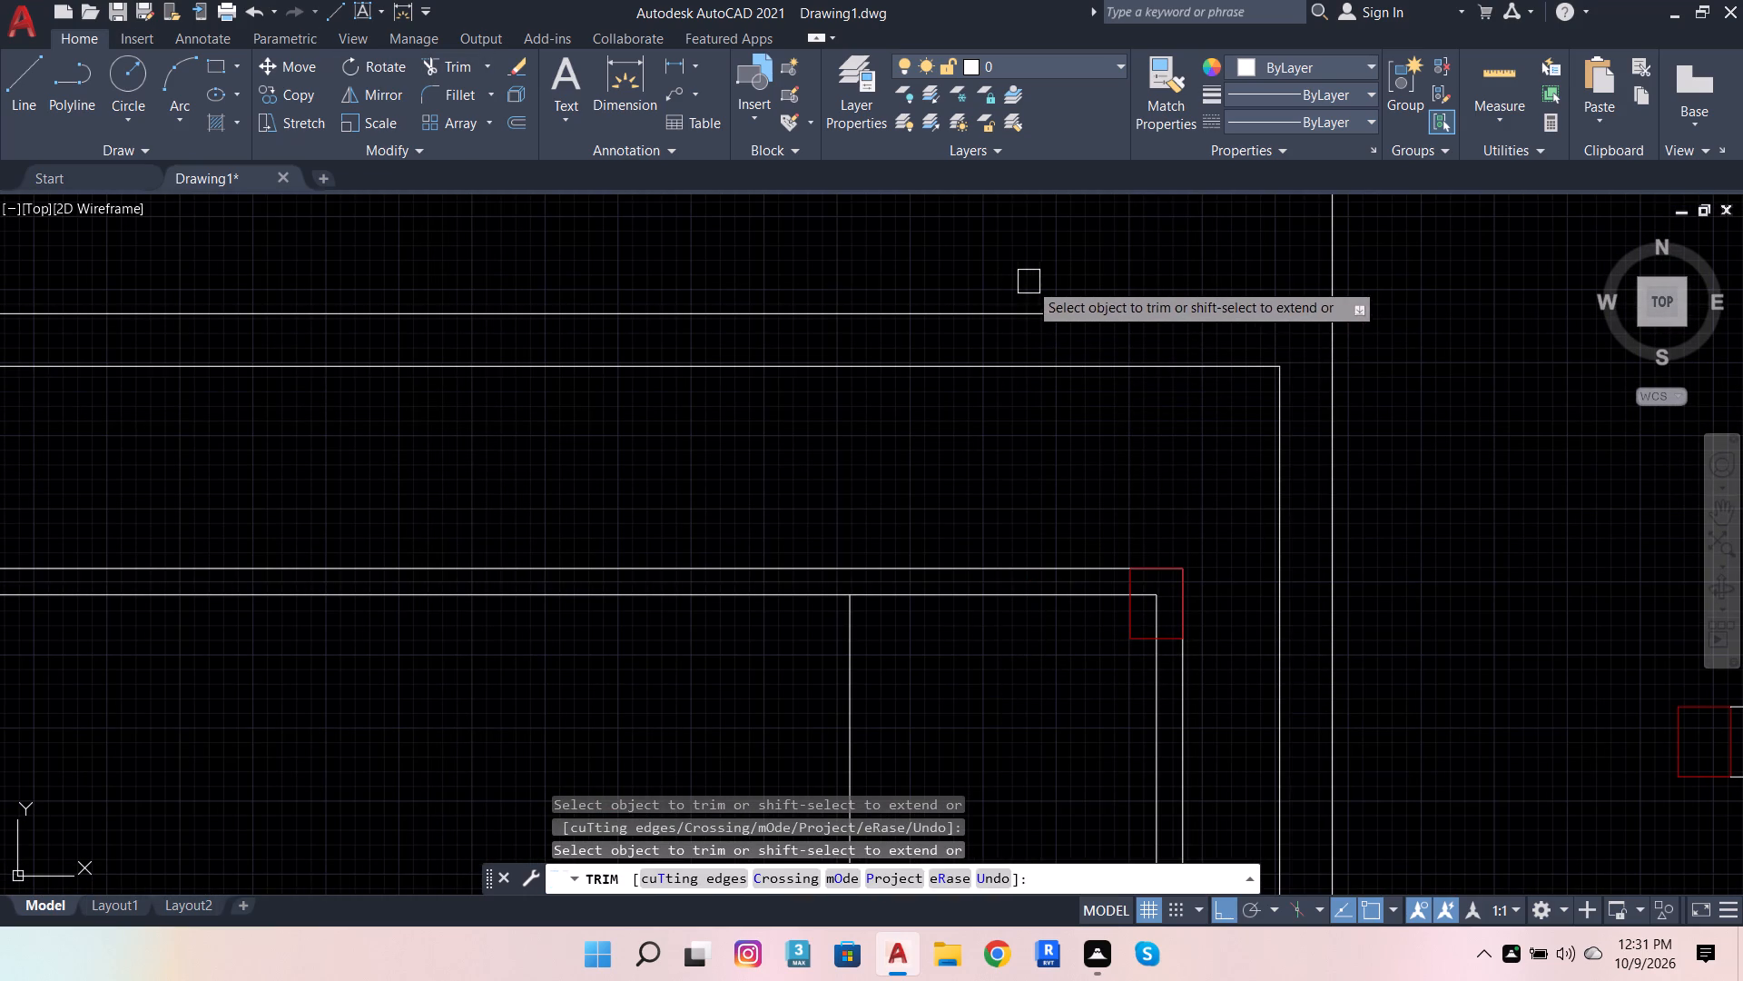
key(Escape)
Offset the vertical line in the top strip 10" to the left.
scroll(1036, 500, down, 2)
click(957, 629)
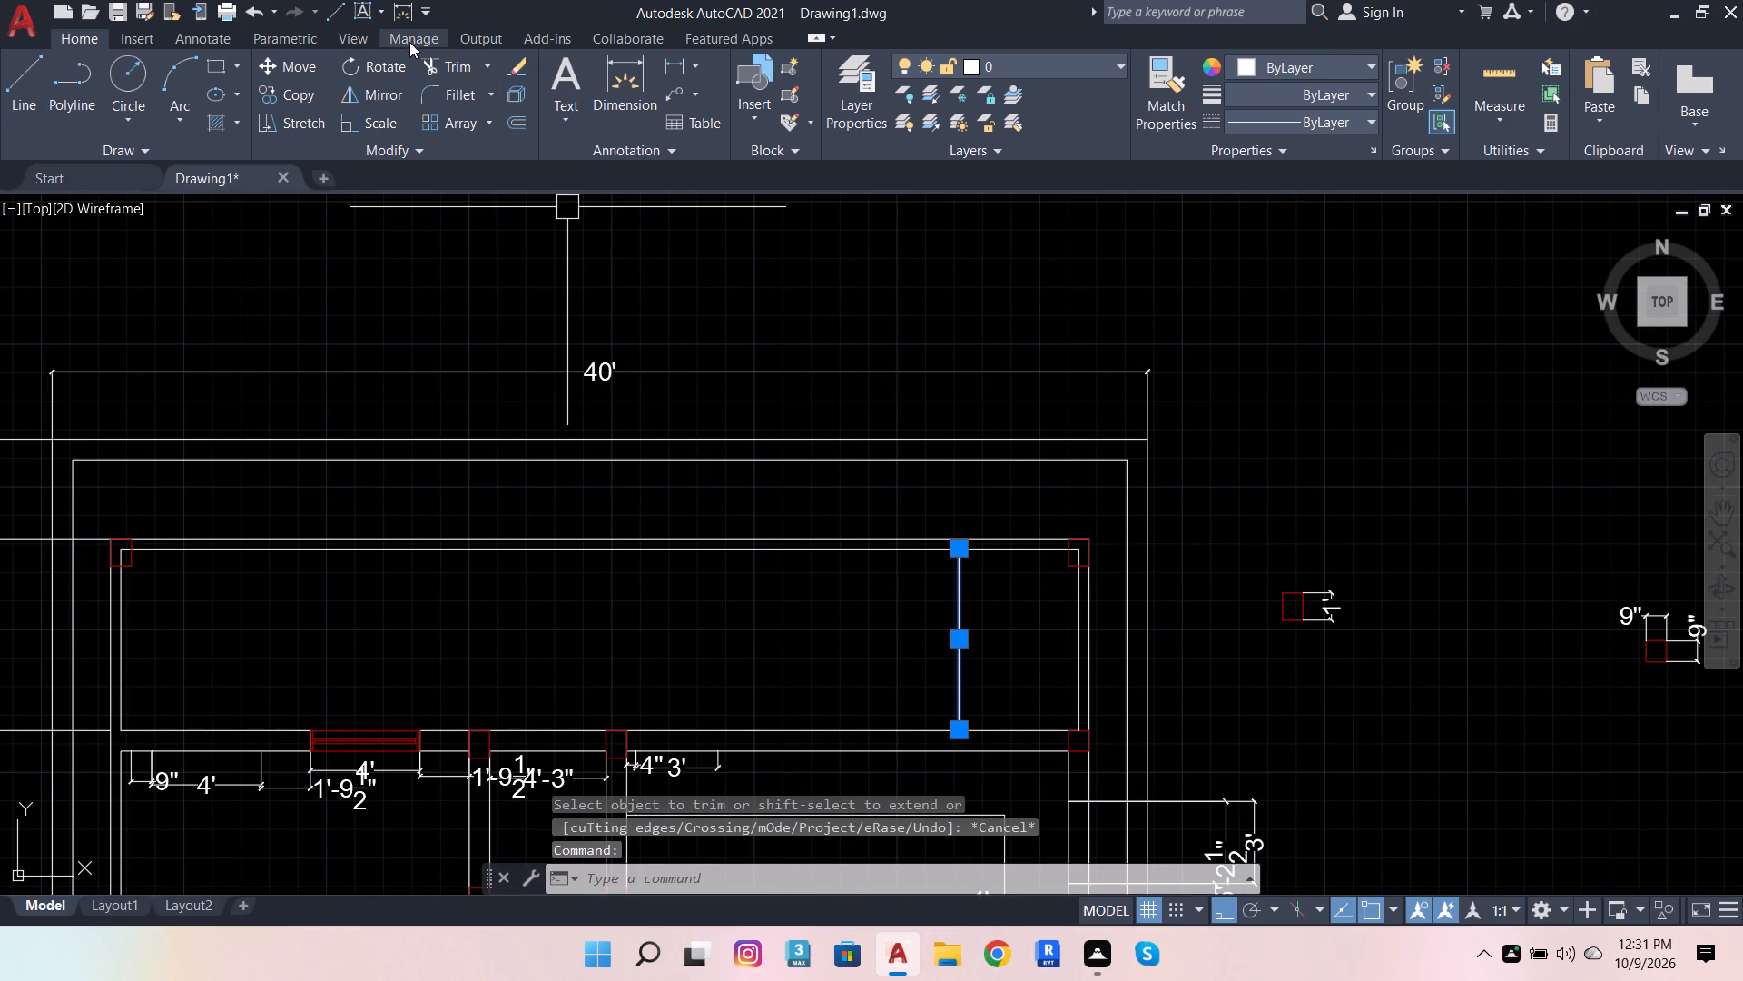
click(522, 121)
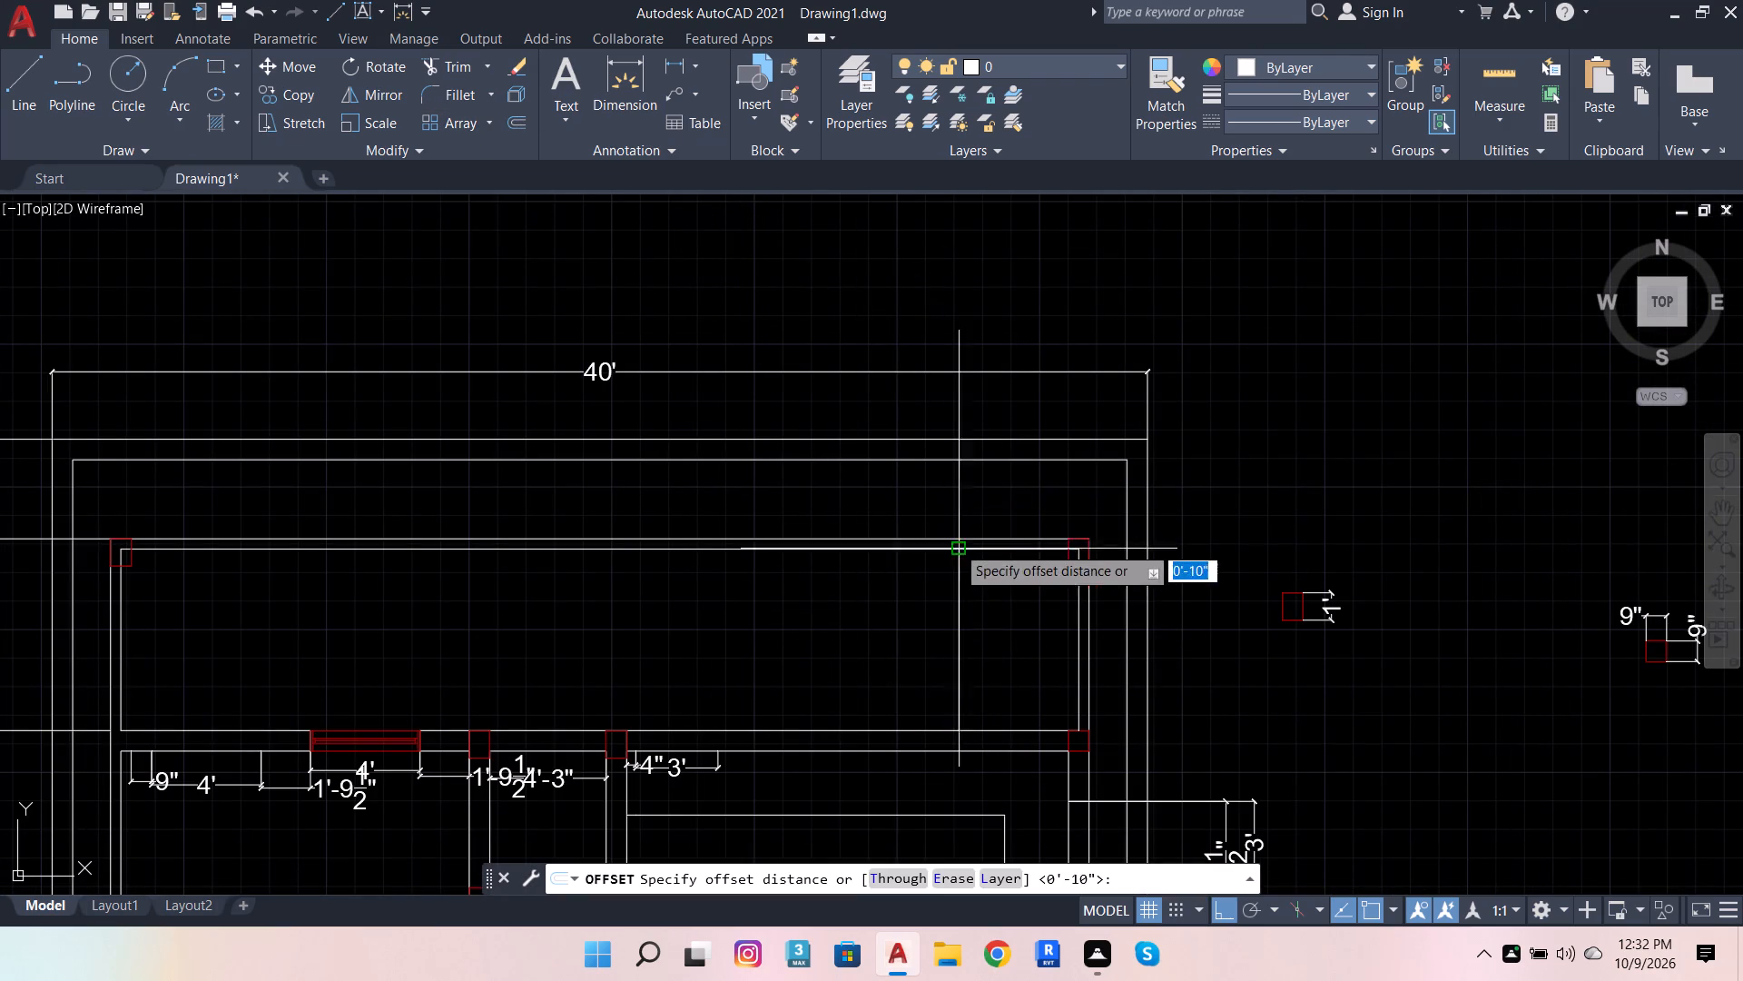
click(957, 556)
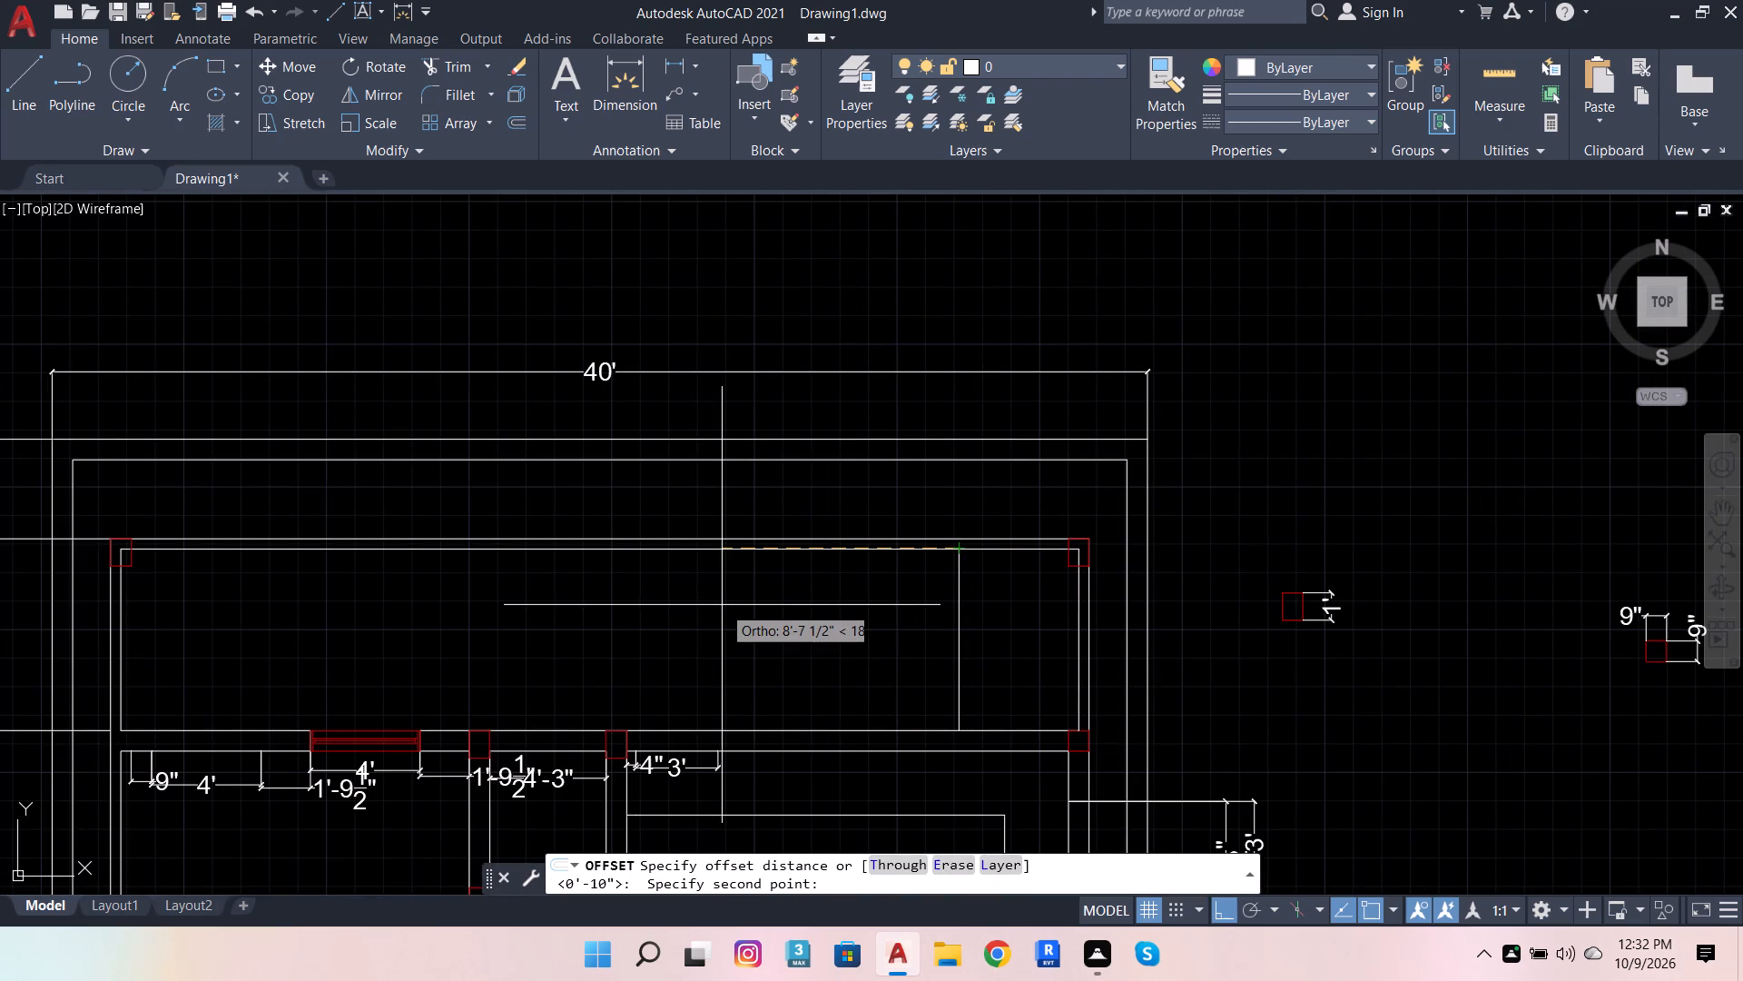
text(10)
key(Return)
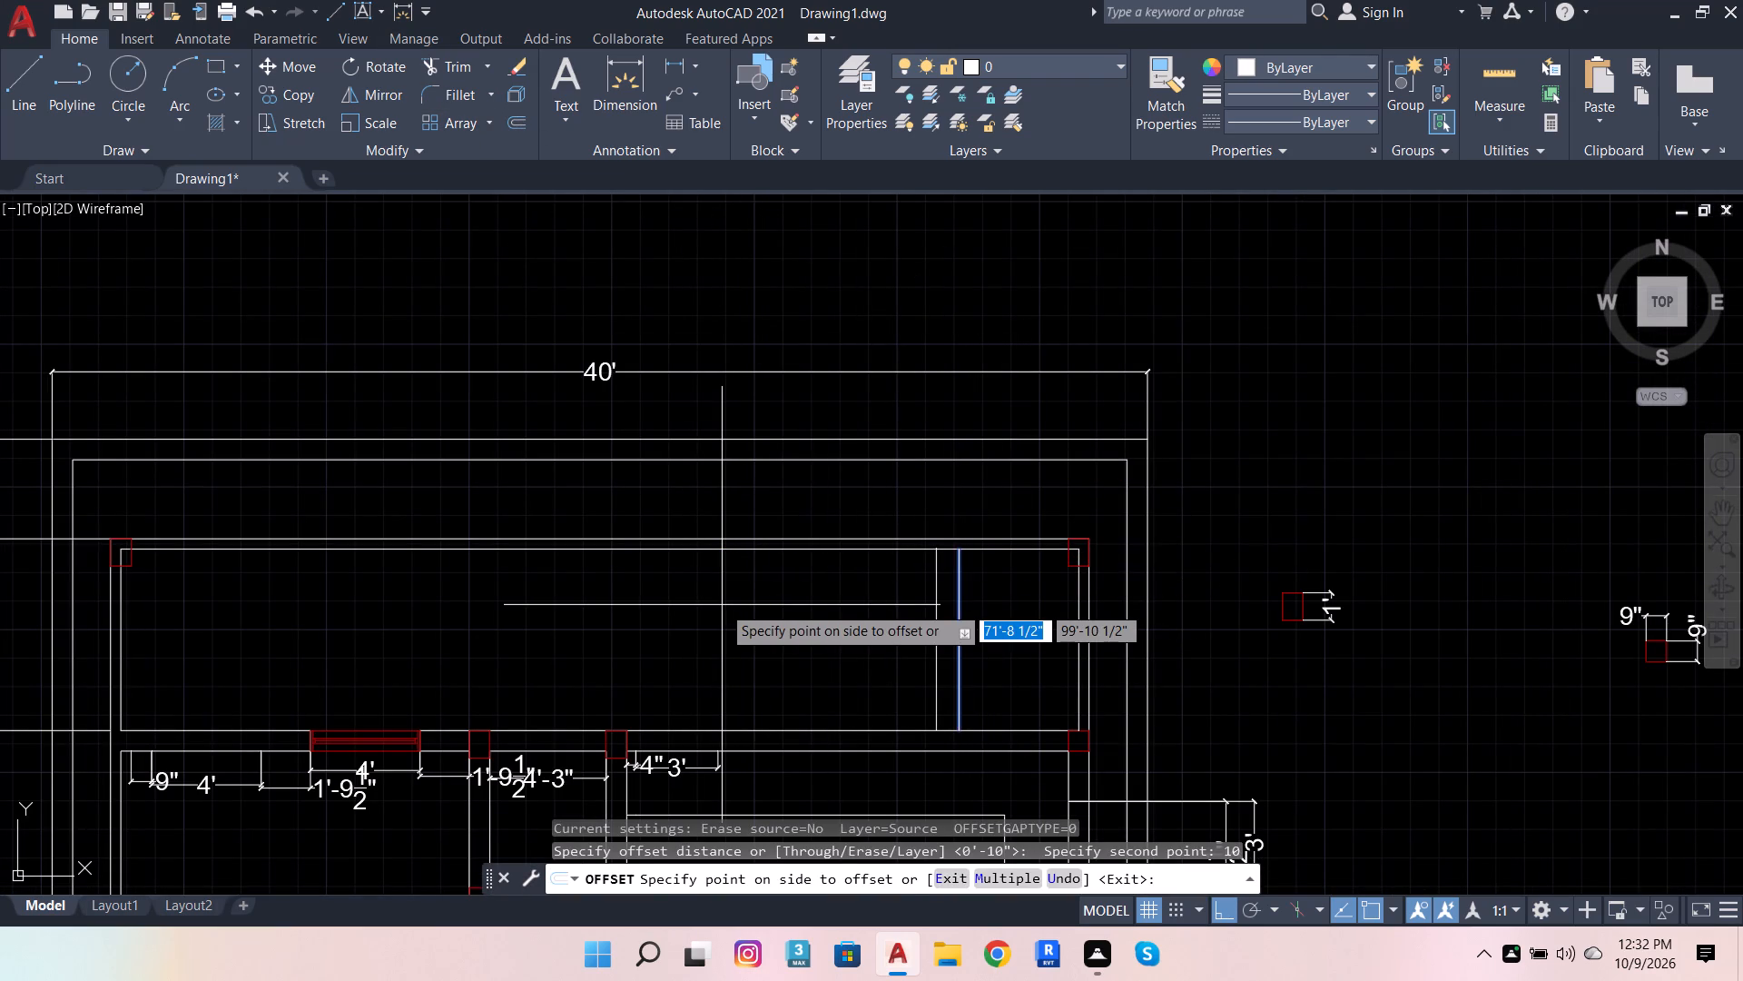
click(722, 605)
Add five more vertical lines leftward across the strip, offsetting each newest line by the same 10".
scroll(908, 604, up, 2)
click(977, 593)
click(777, 636)
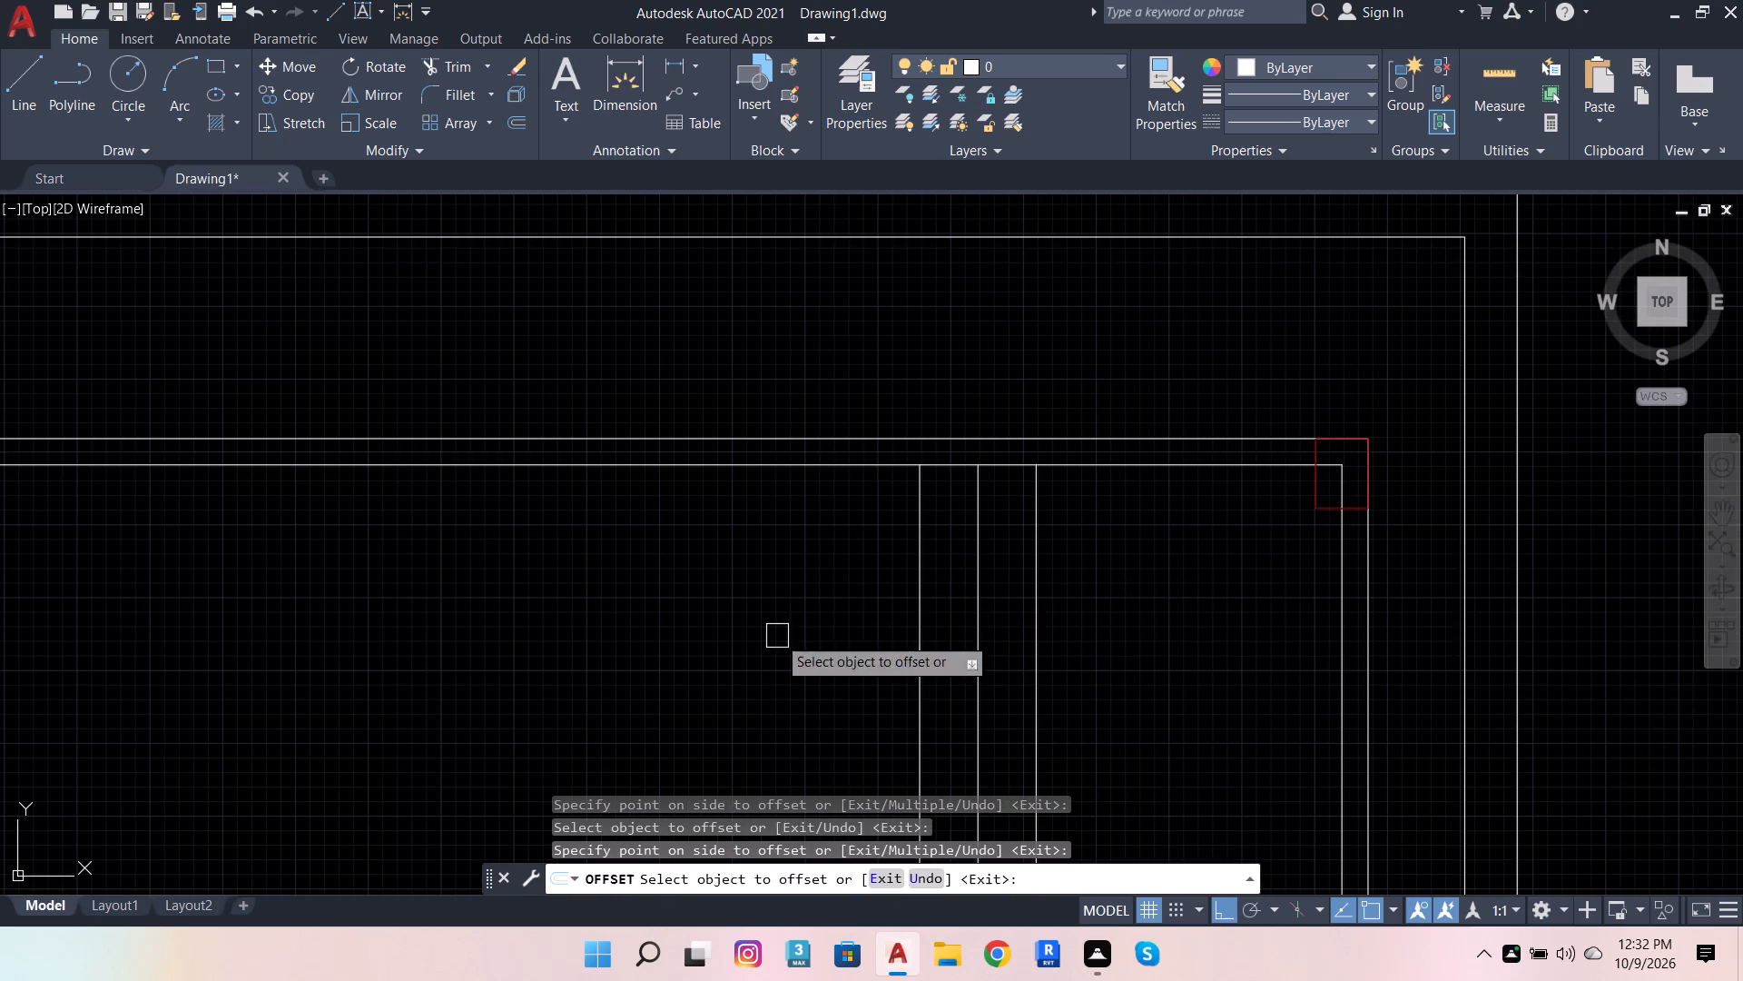
click(926, 581)
click(773, 597)
click(872, 569)
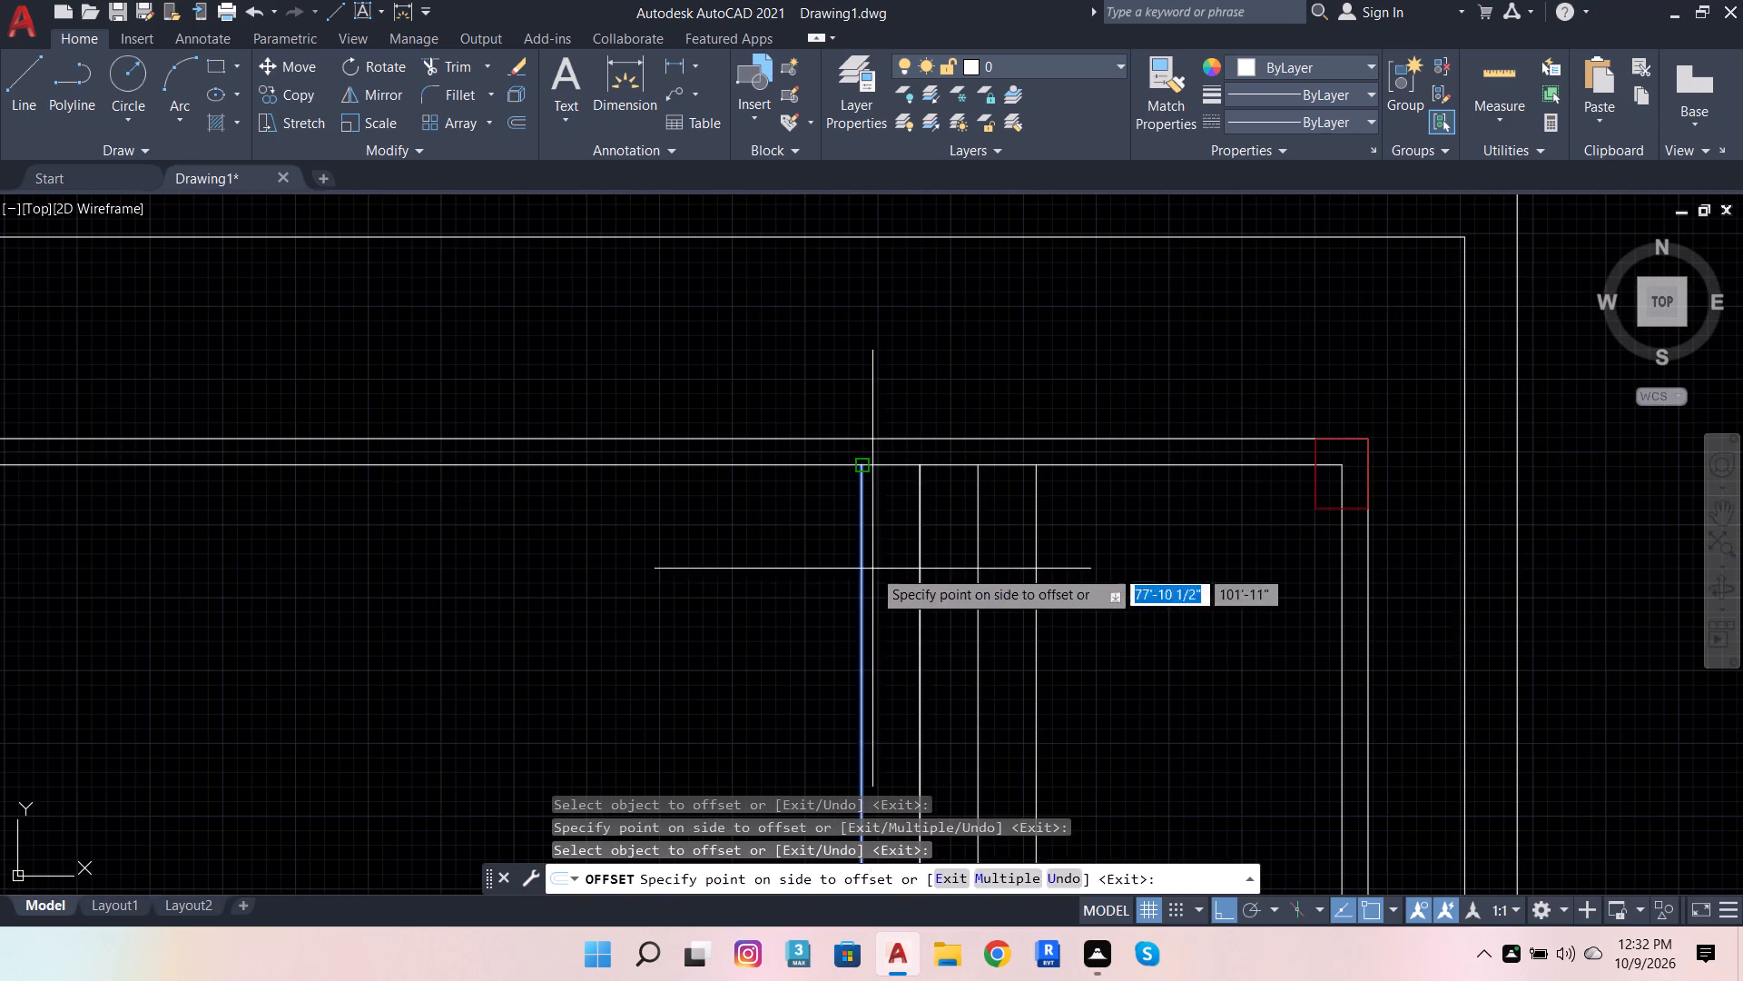
click(782, 578)
click(814, 559)
click(707, 561)
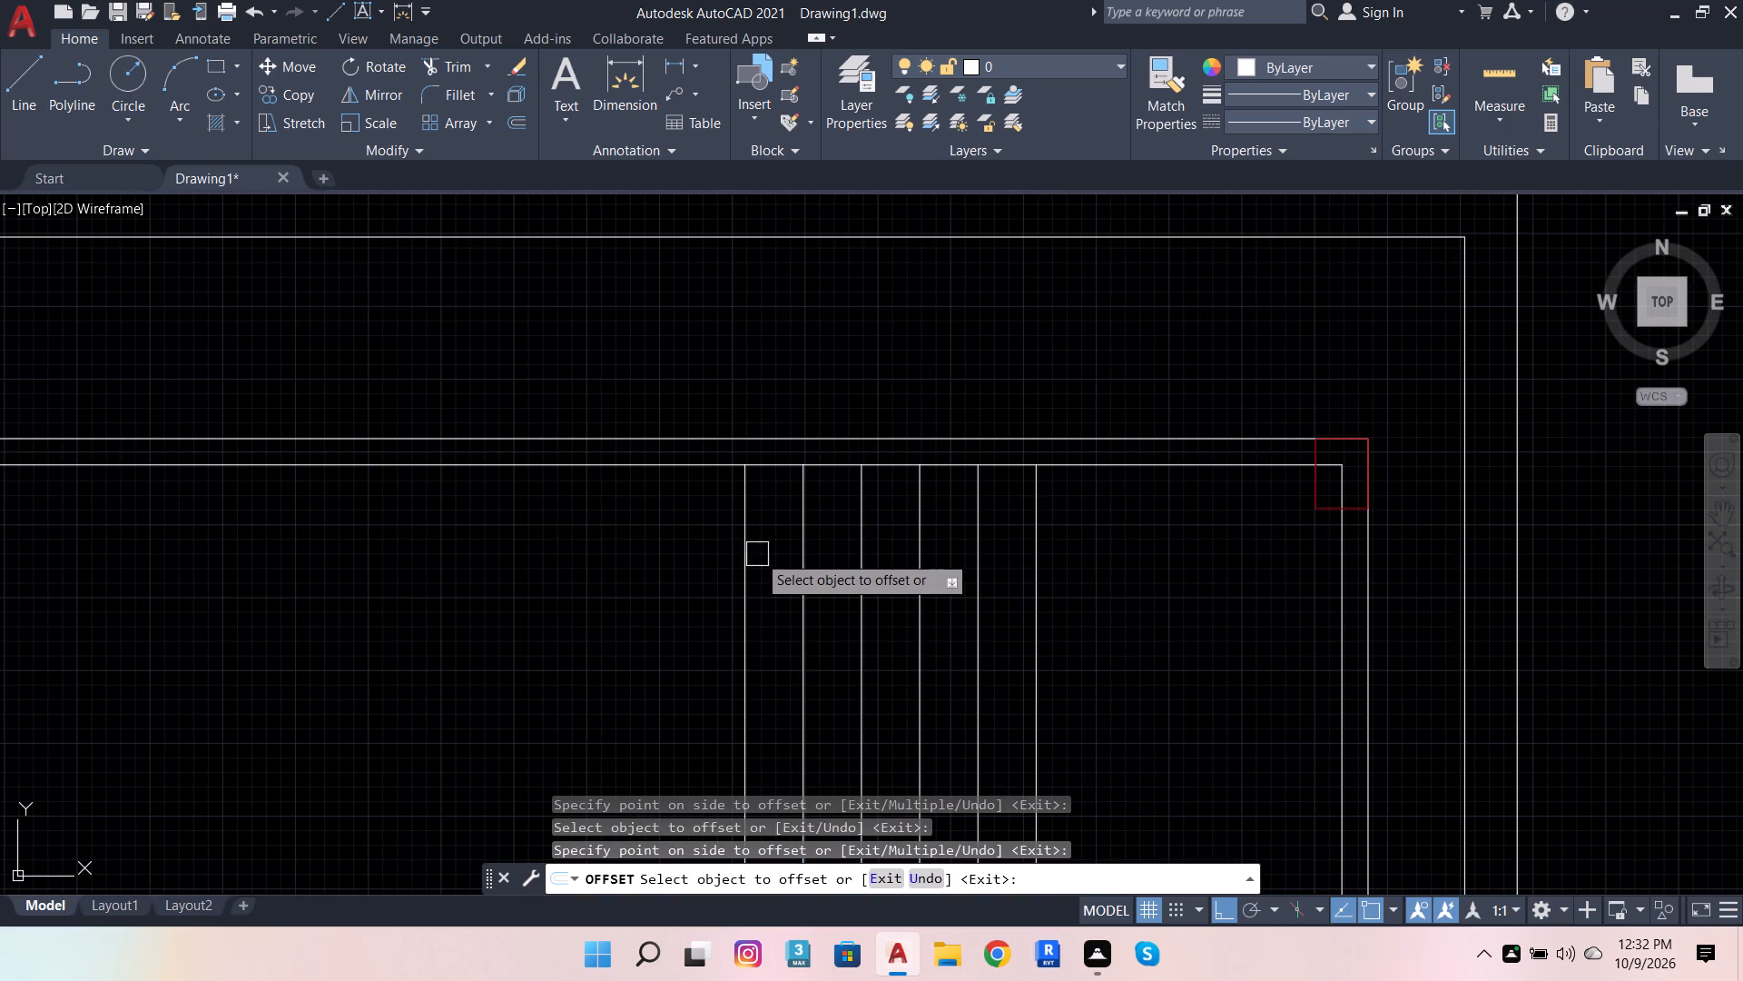
click(757, 554)
click(646, 562)
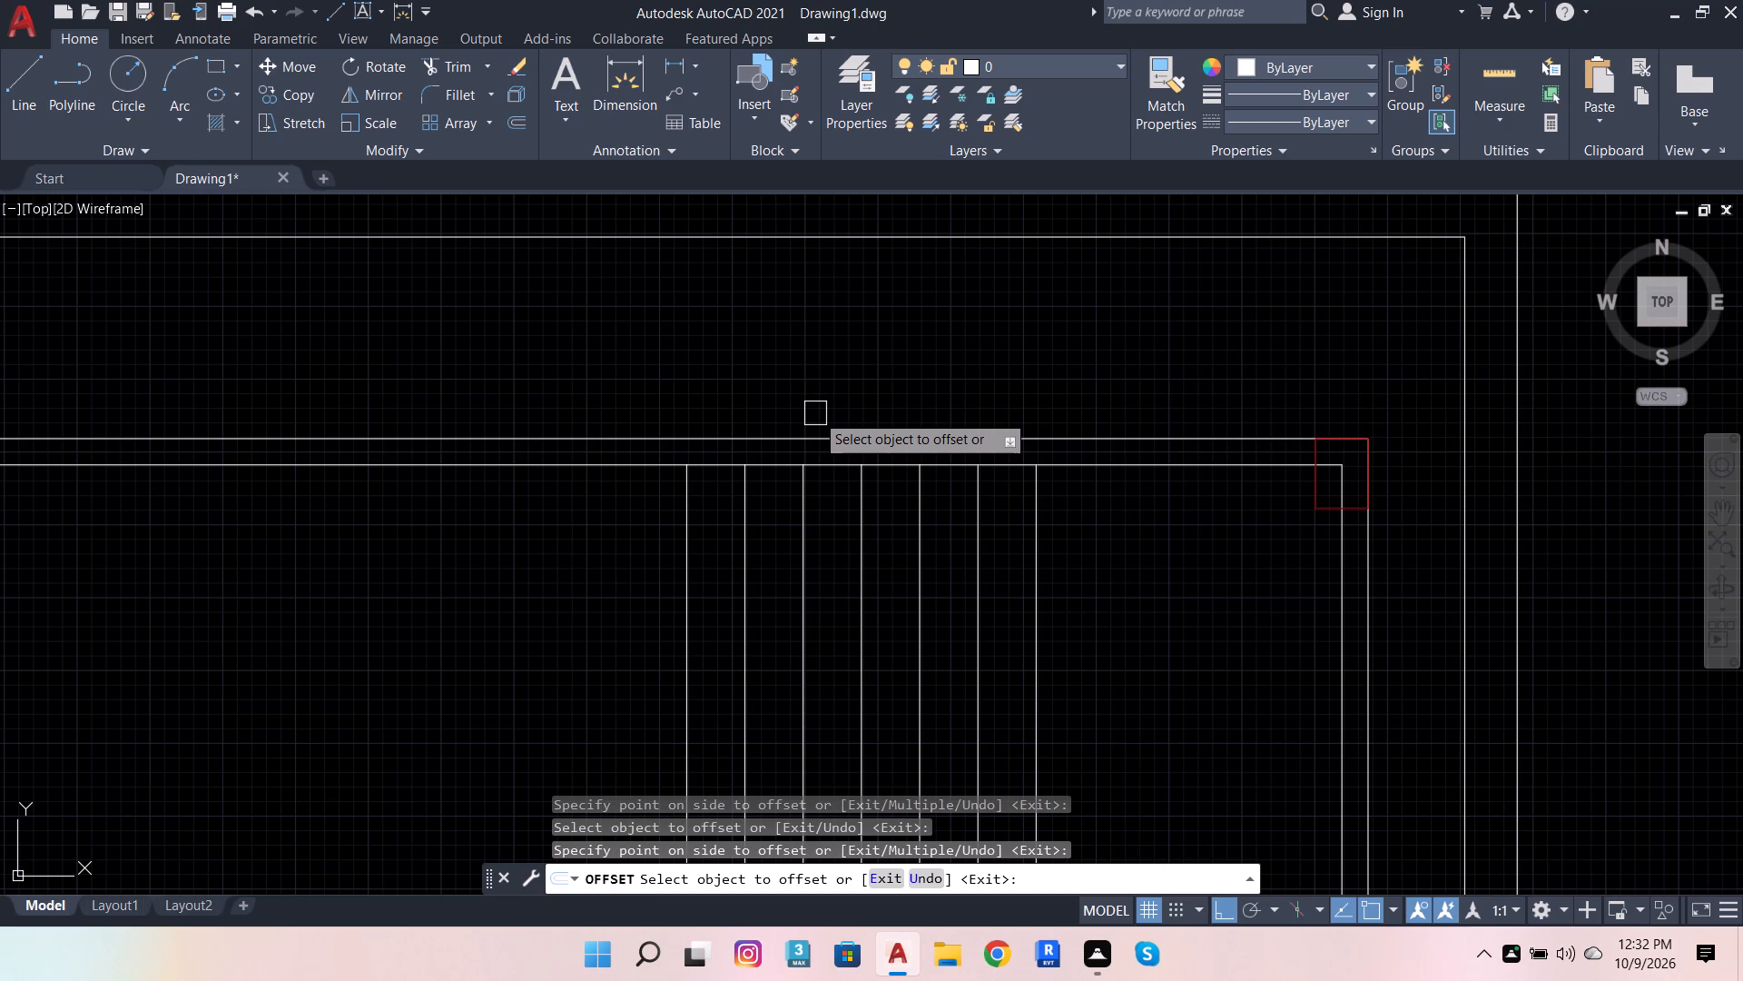
Add six further vertical lines to the left at the same 10" offset, extending the stair-like row across the strip.
scroll(936, 443, down, 2)
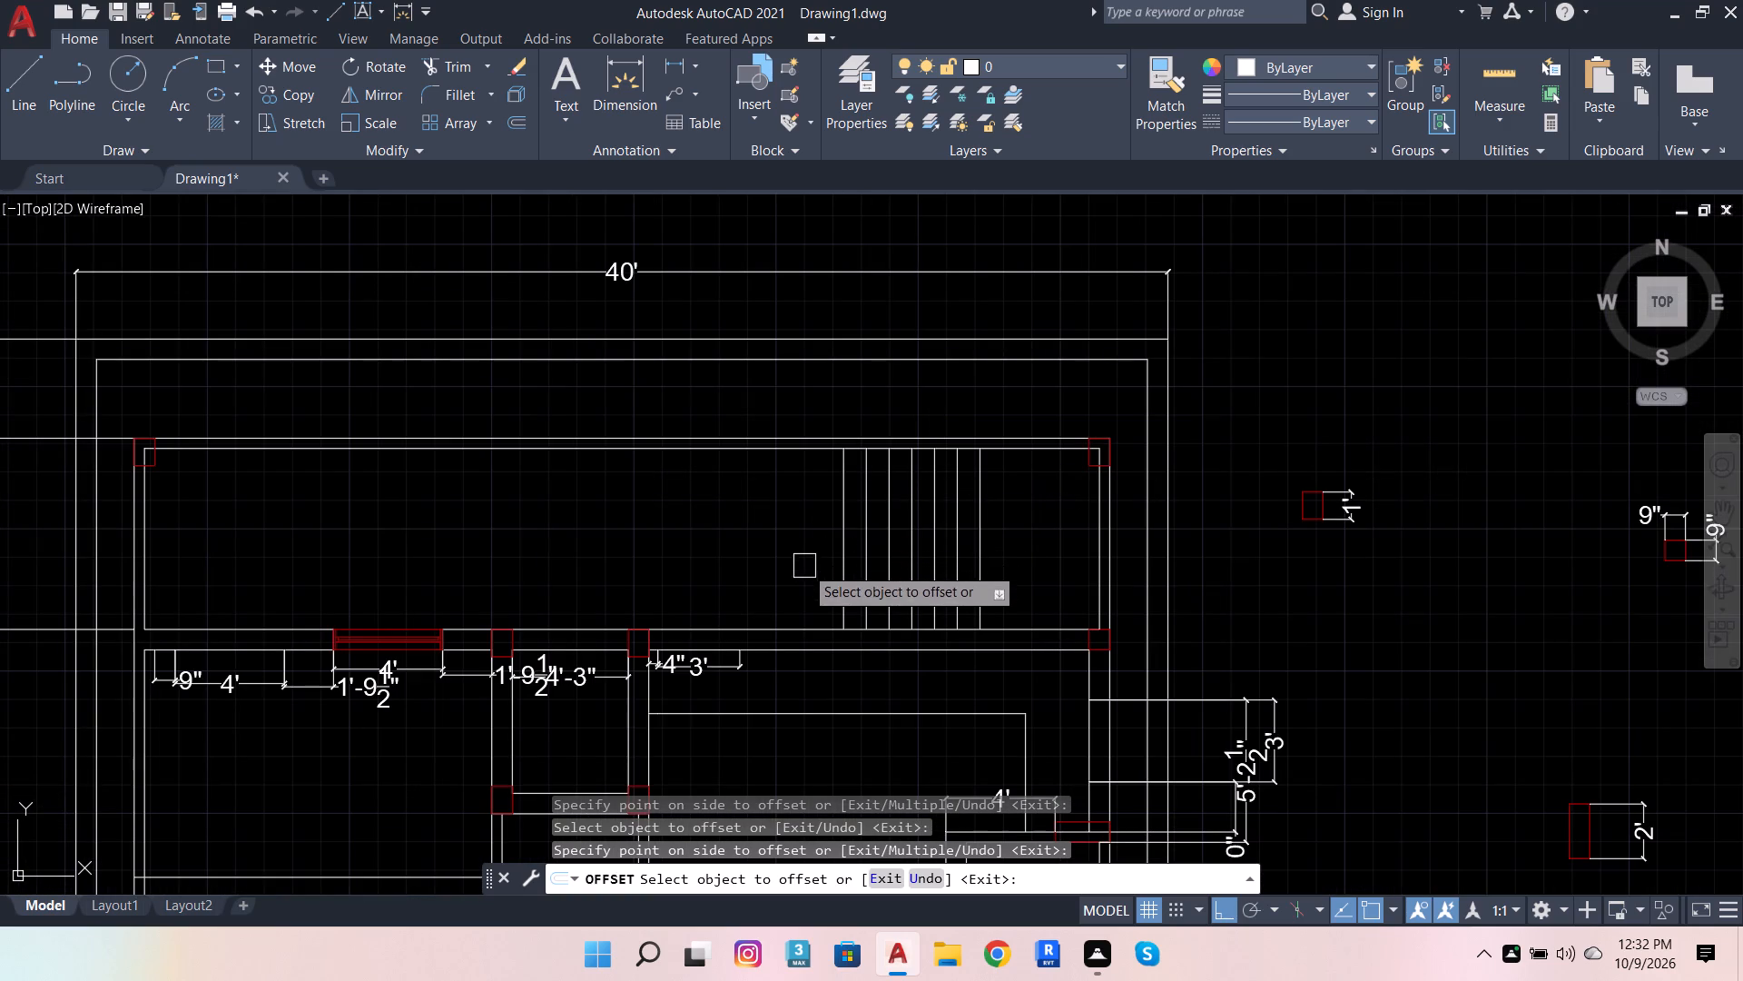
click(845, 551)
click(717, 561)
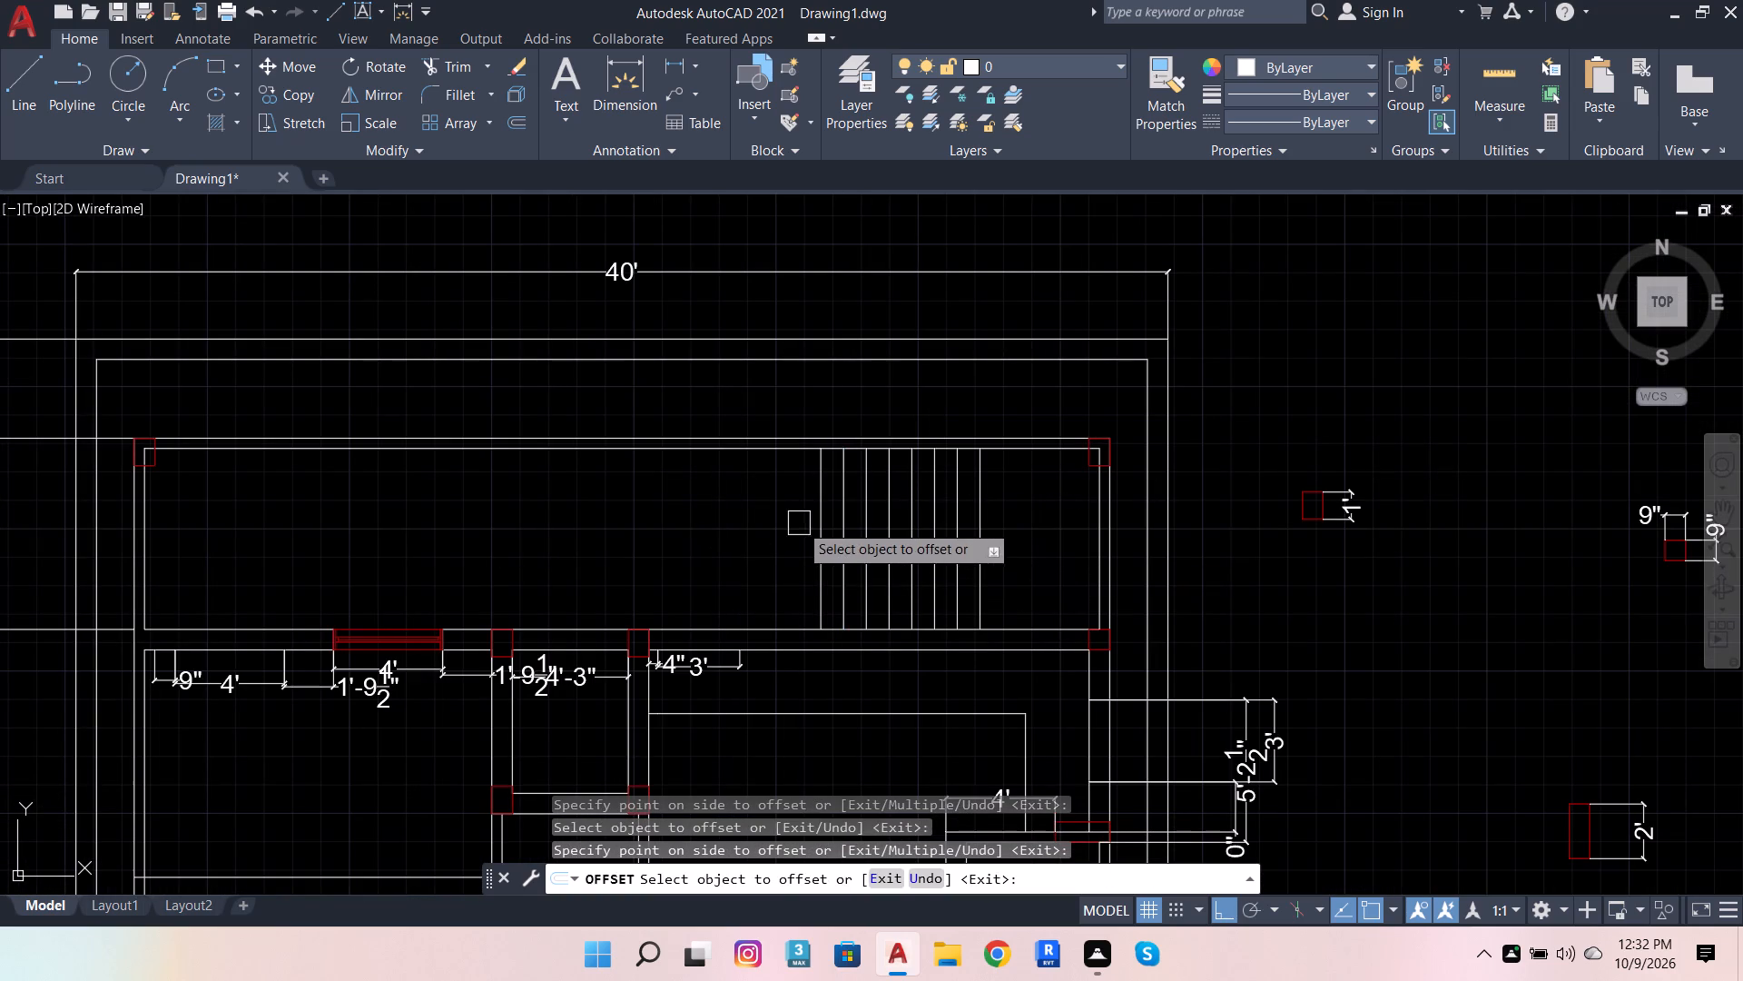
click(822, 517)
click(705, 532)
click(805, 516)
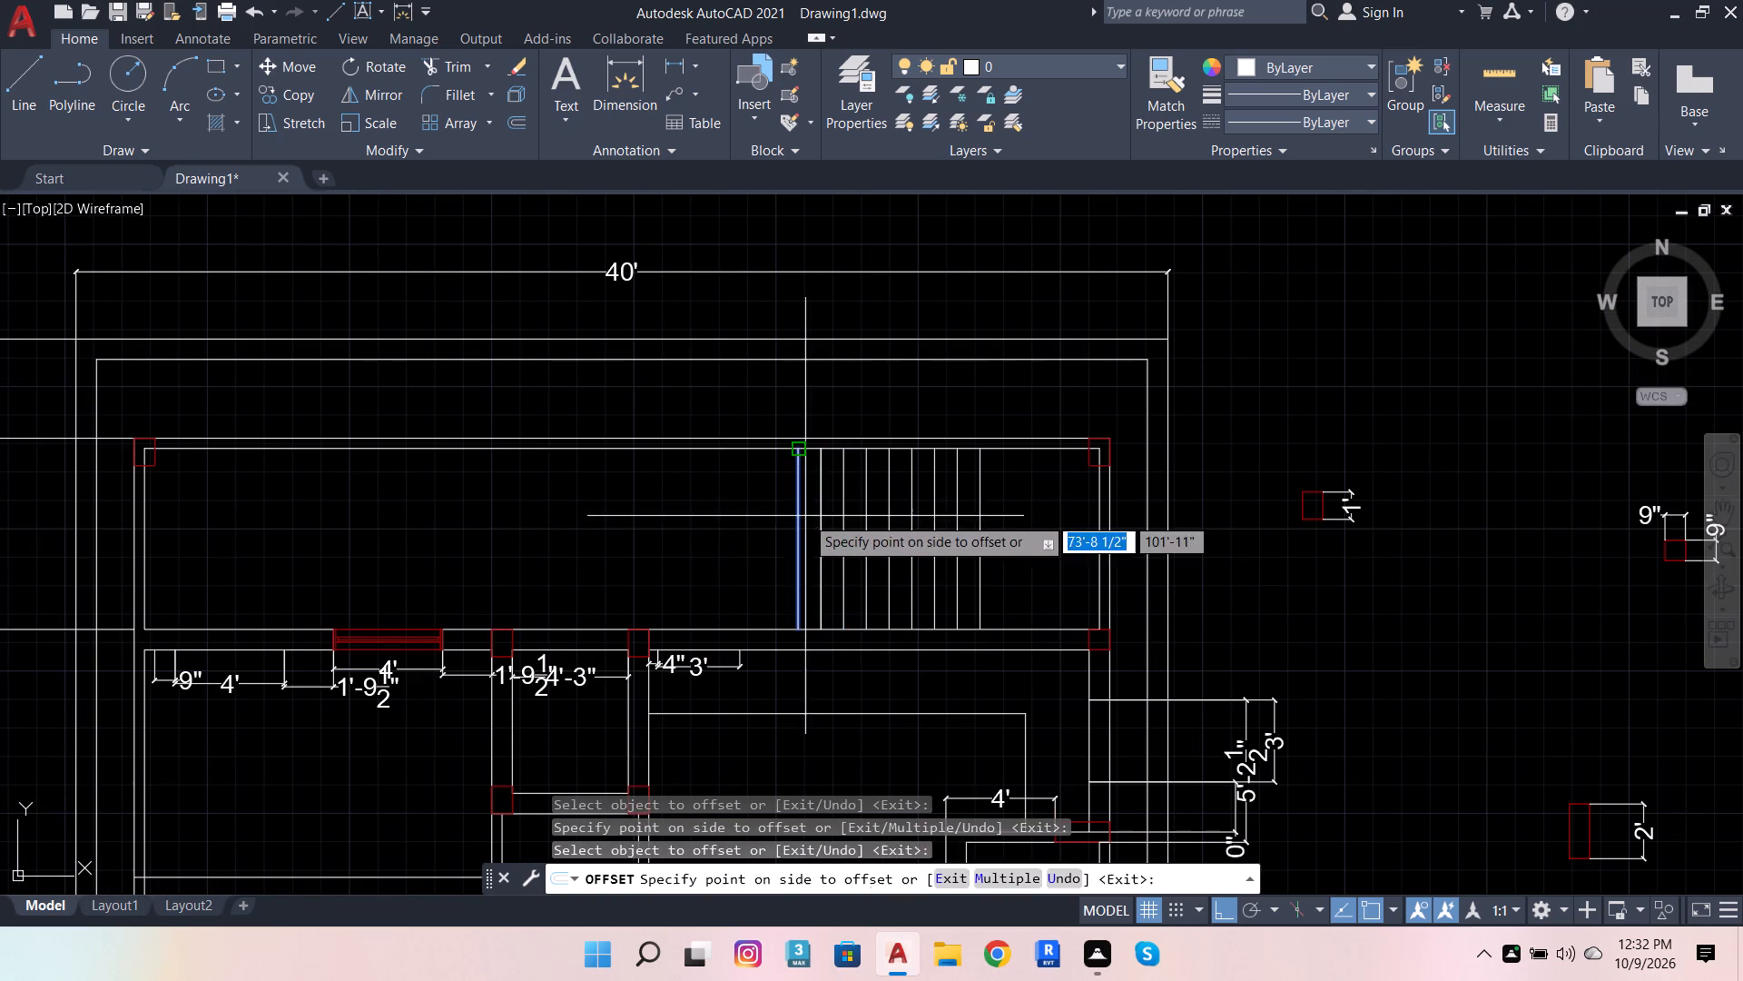
click(699, 534)
click(774, 521)
click(708, 532)
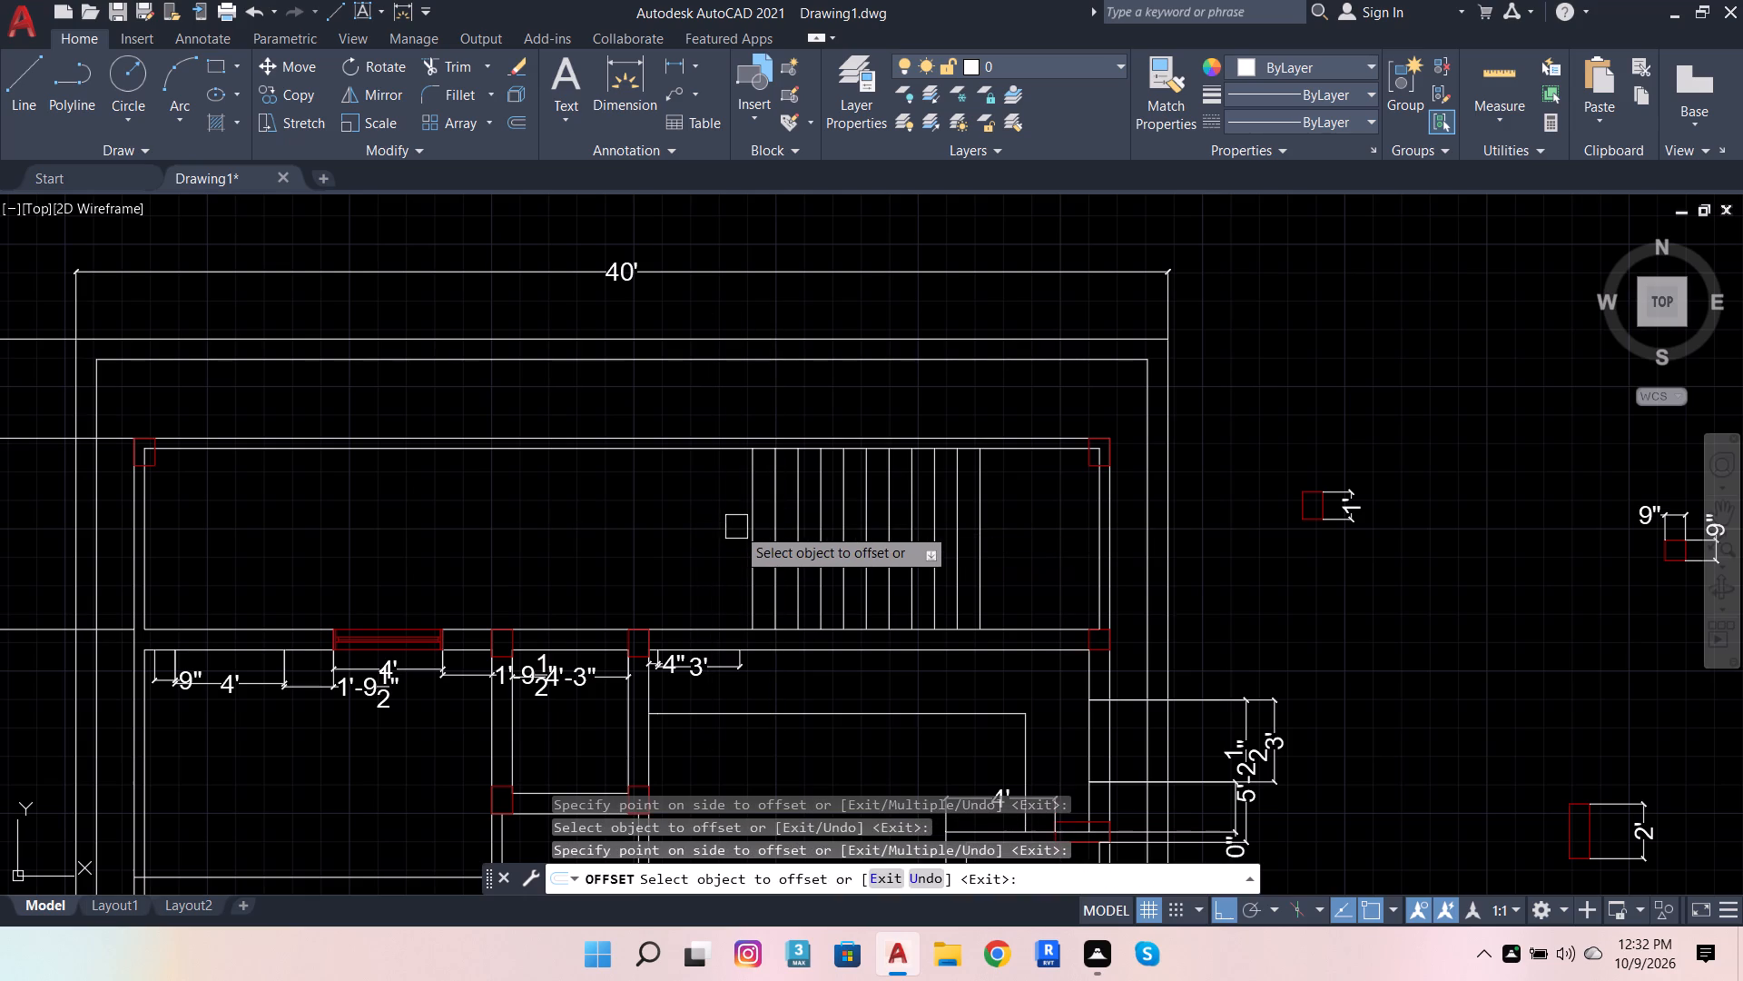
click(754, 548)
click(659, 573)
click(727, 559)
click(655, 561)
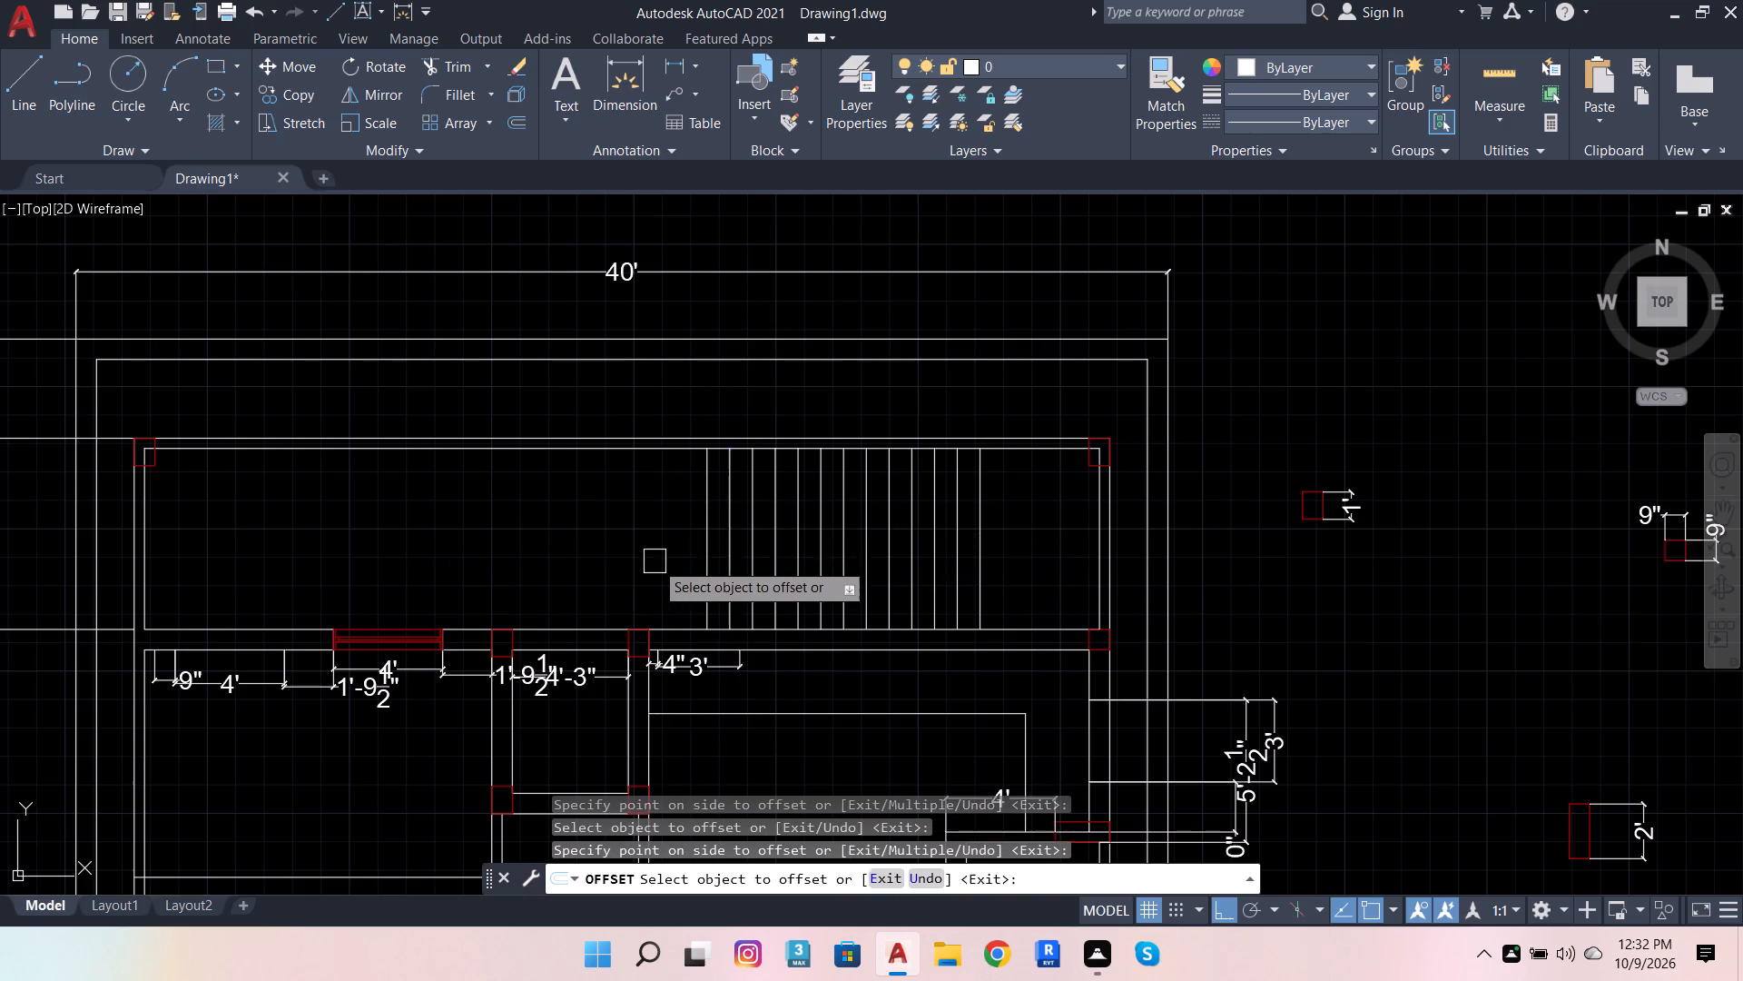
scroll(724, 597, up, 1)
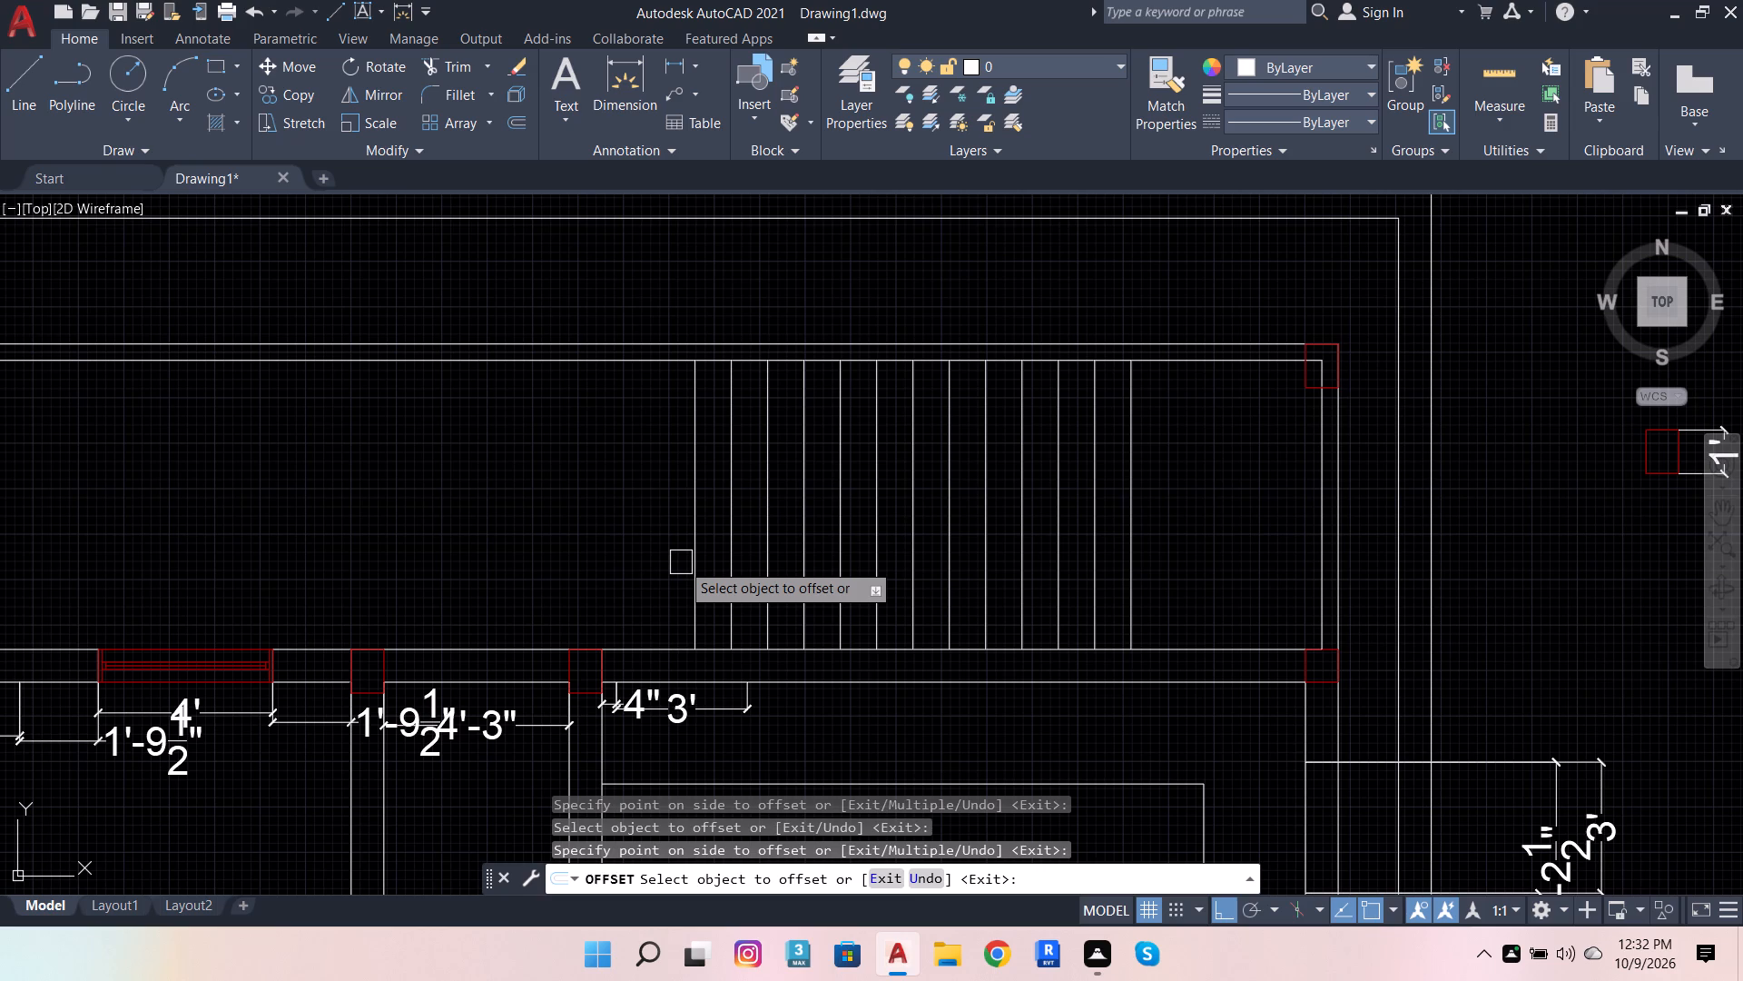
key(Escape)
Delete the 3' dimension beside the 4" dimension below the strip's lower wall.
click(667, 711)
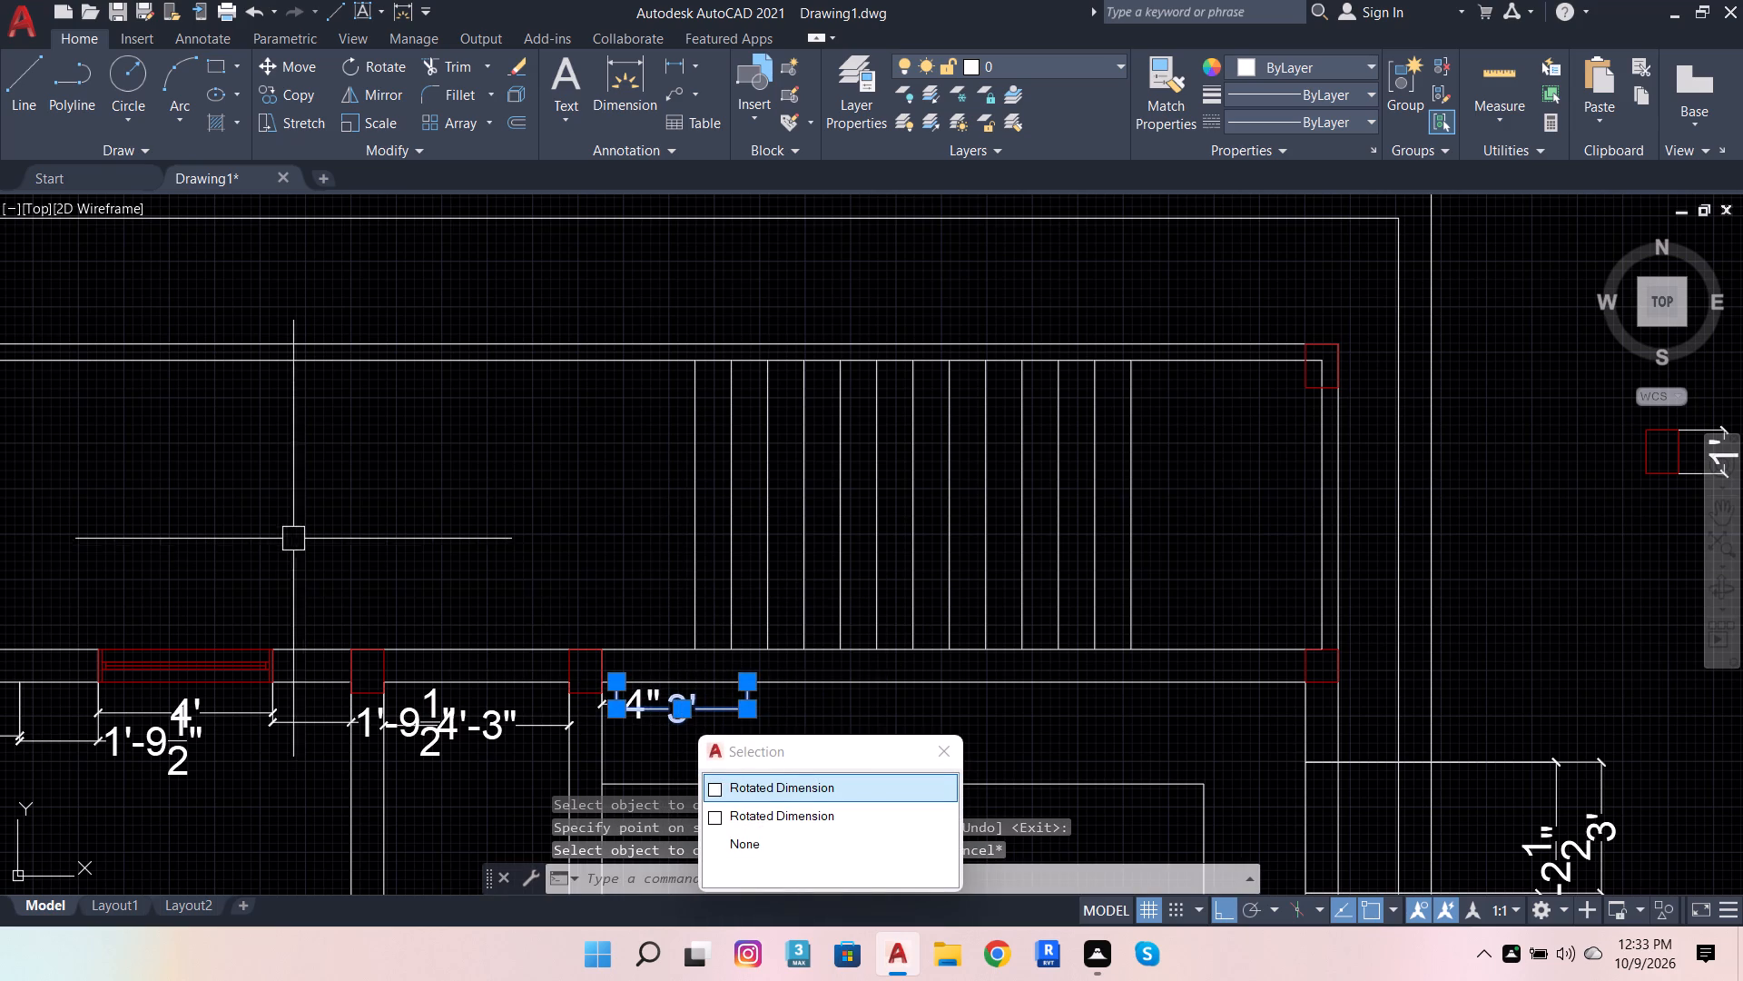
key(Delete)
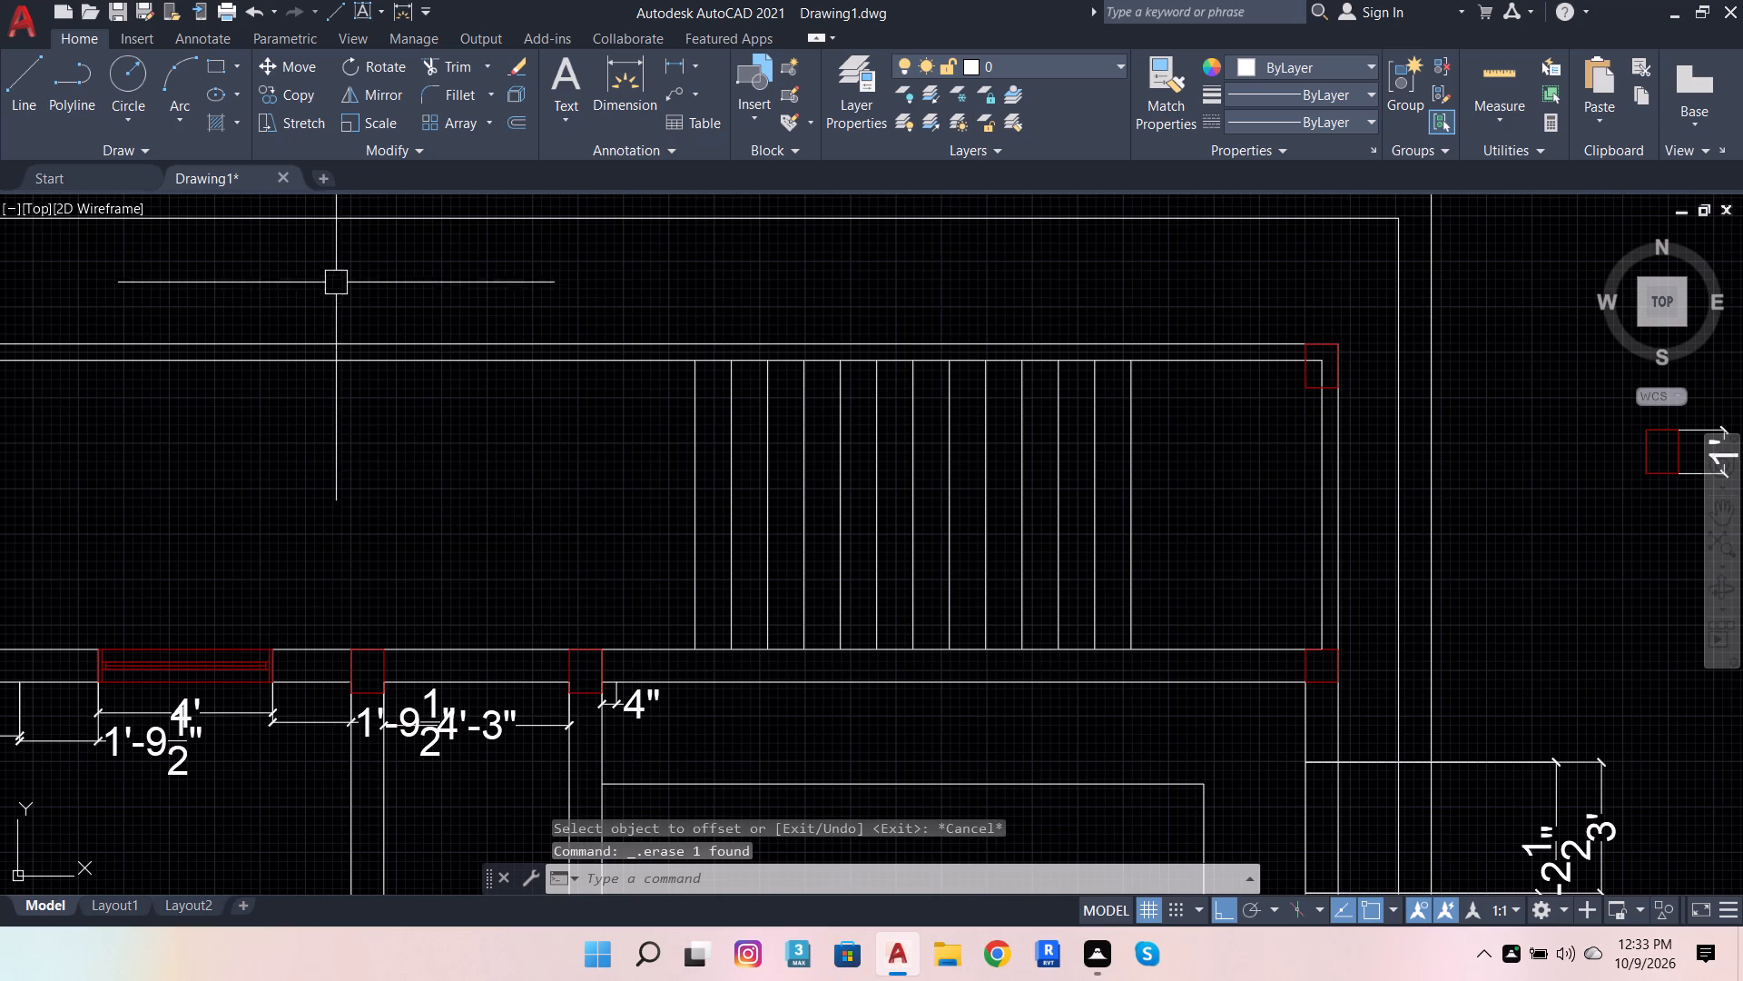
Draw lines from the 4" dimension's right end: 1'6" right along the wall's lower edge, up past the wall, 3' right, and down past it.
click(19, 93)
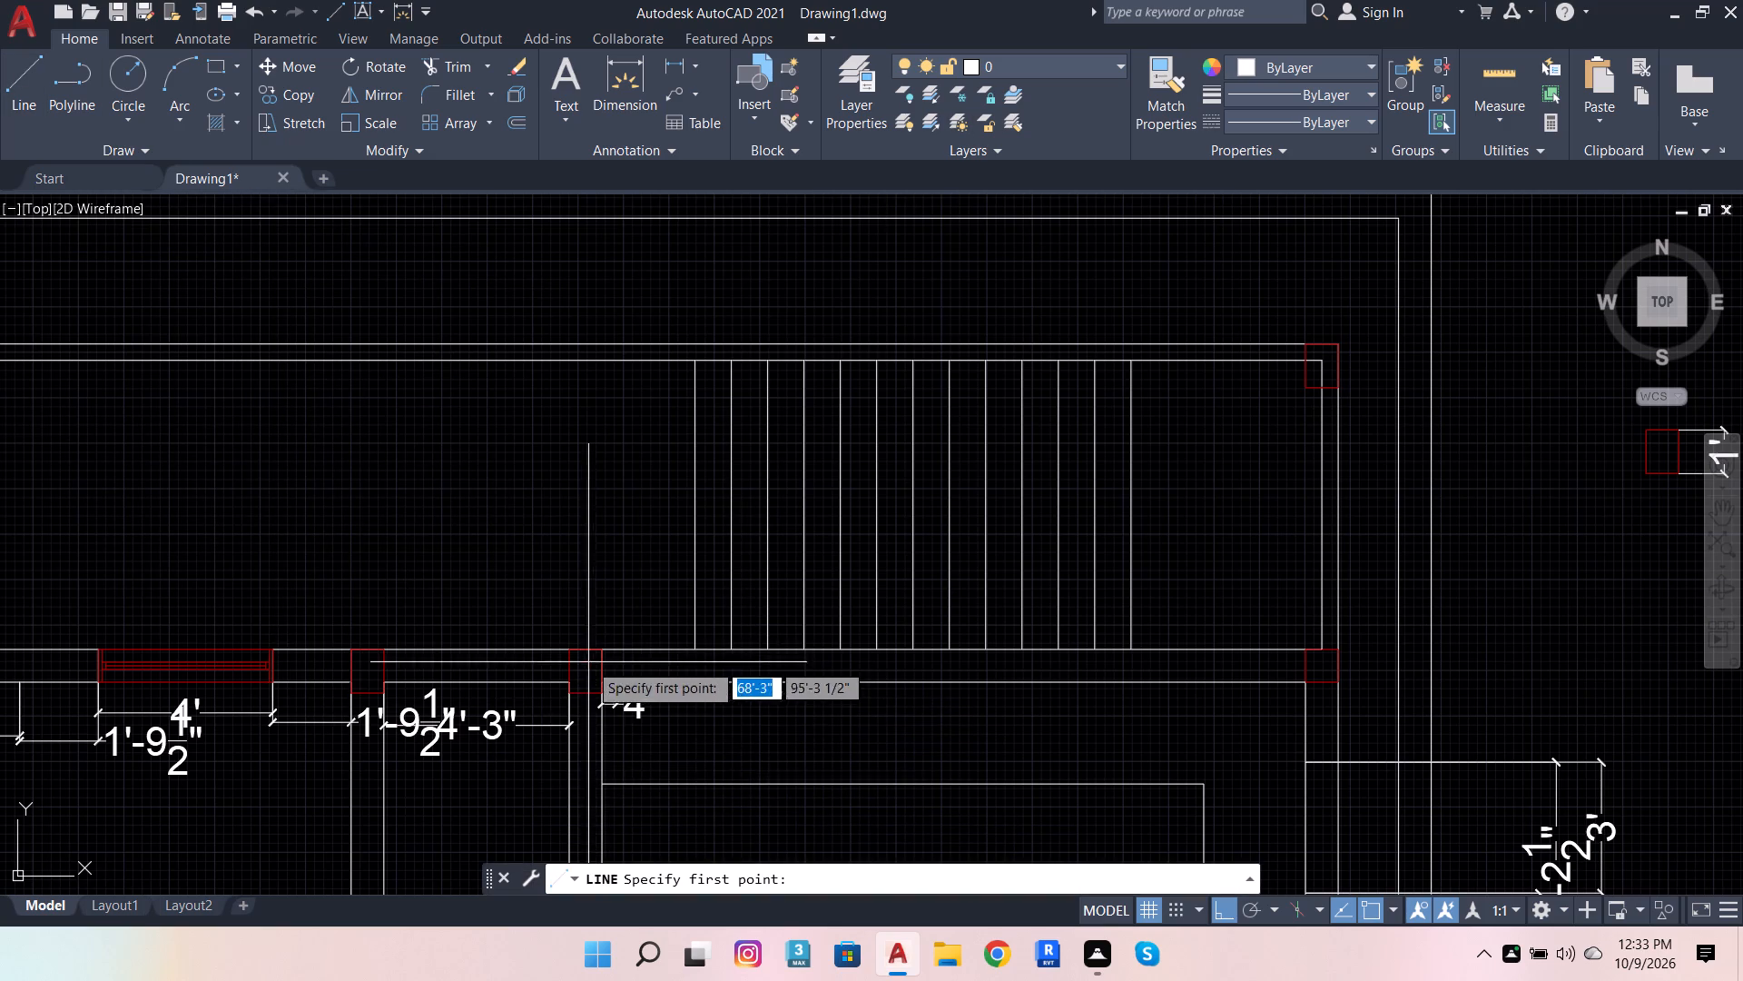
click(619, 682)
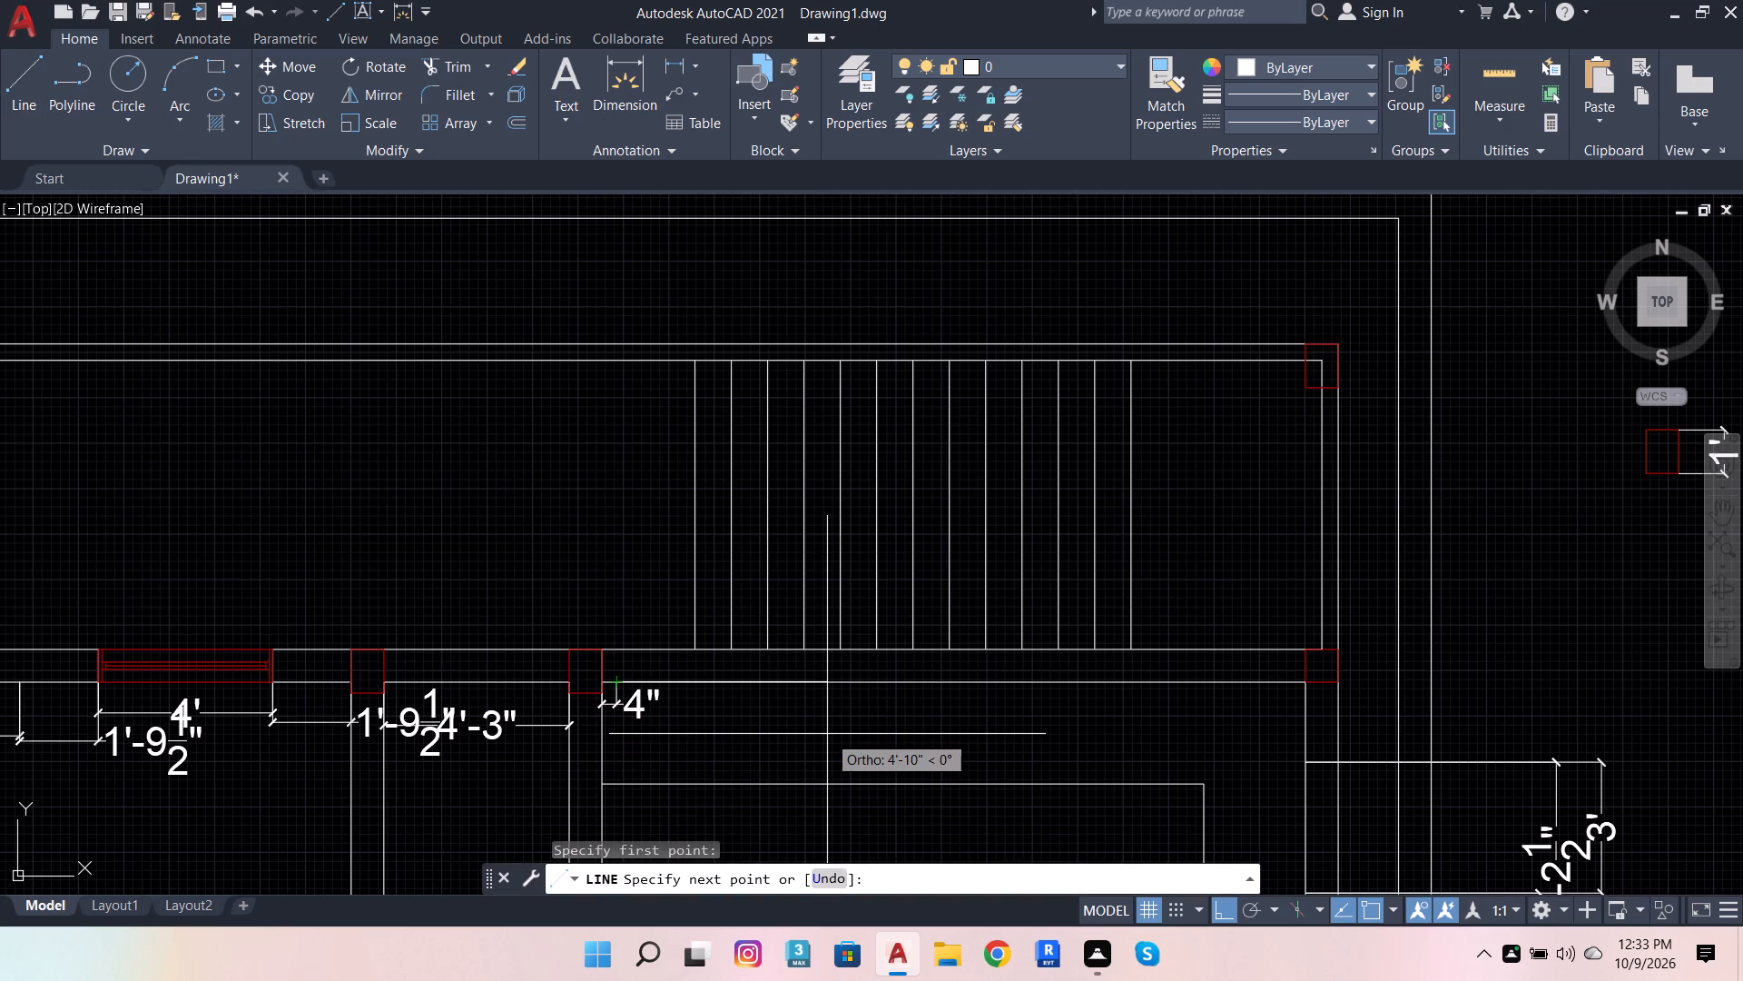
key(1)
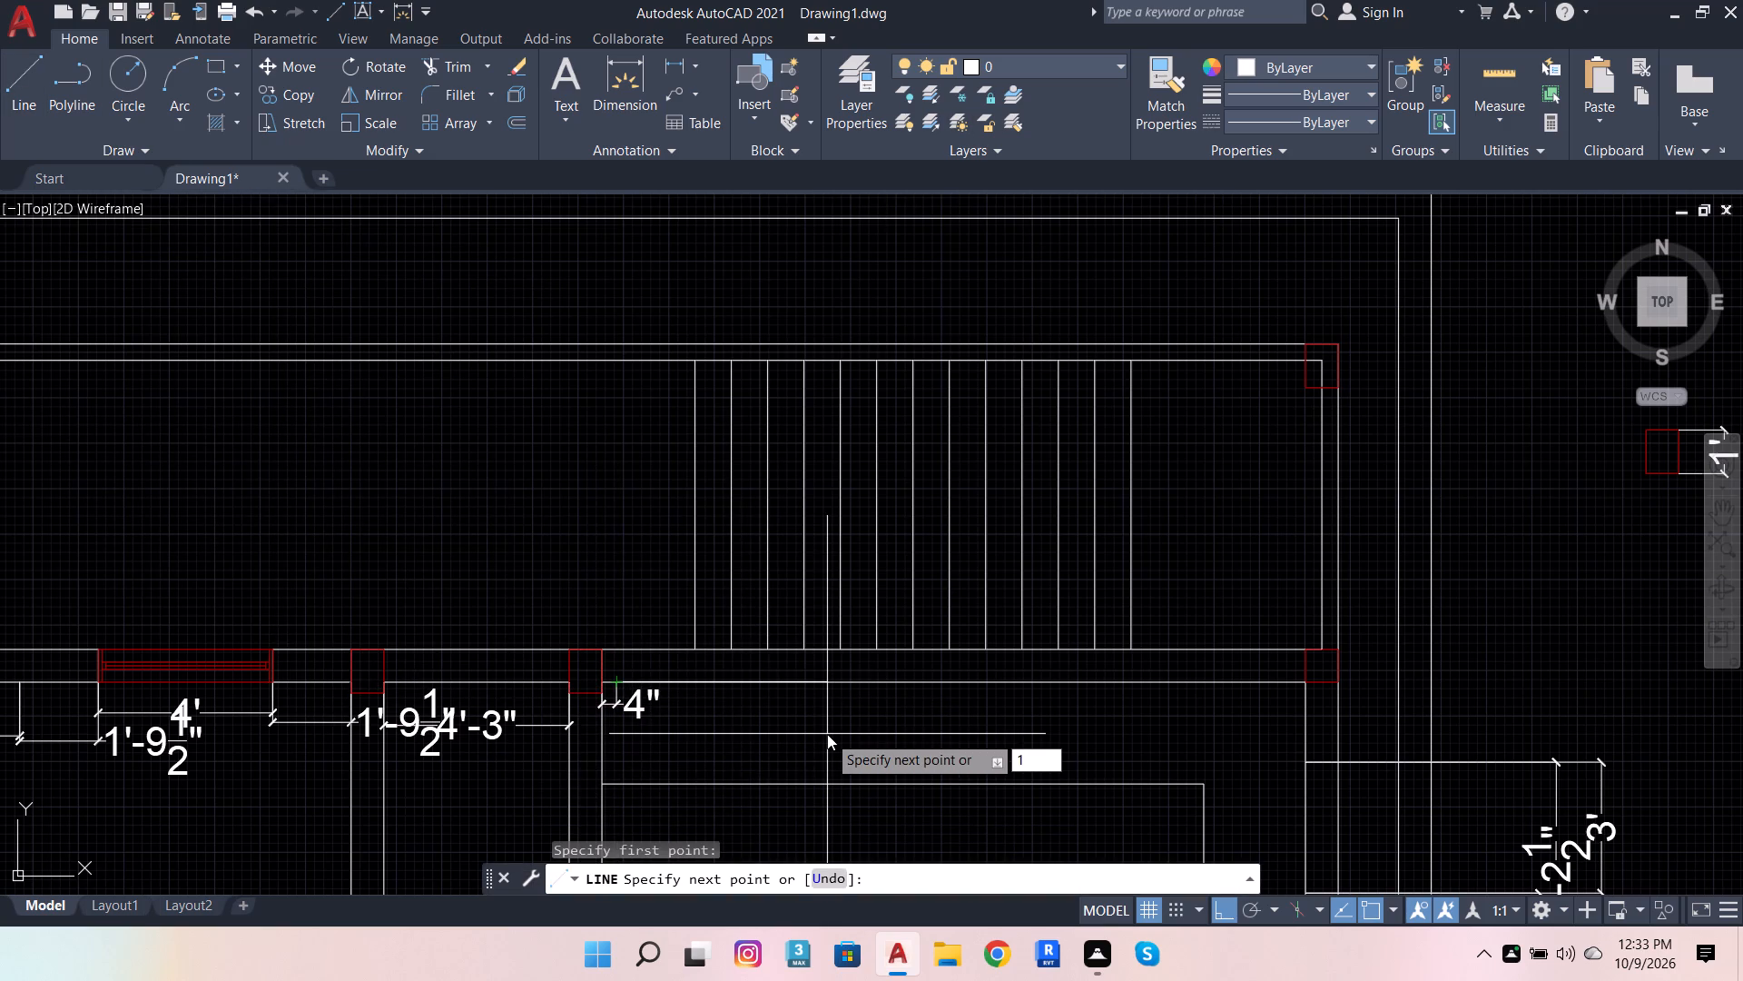
text('6)
key(Return)
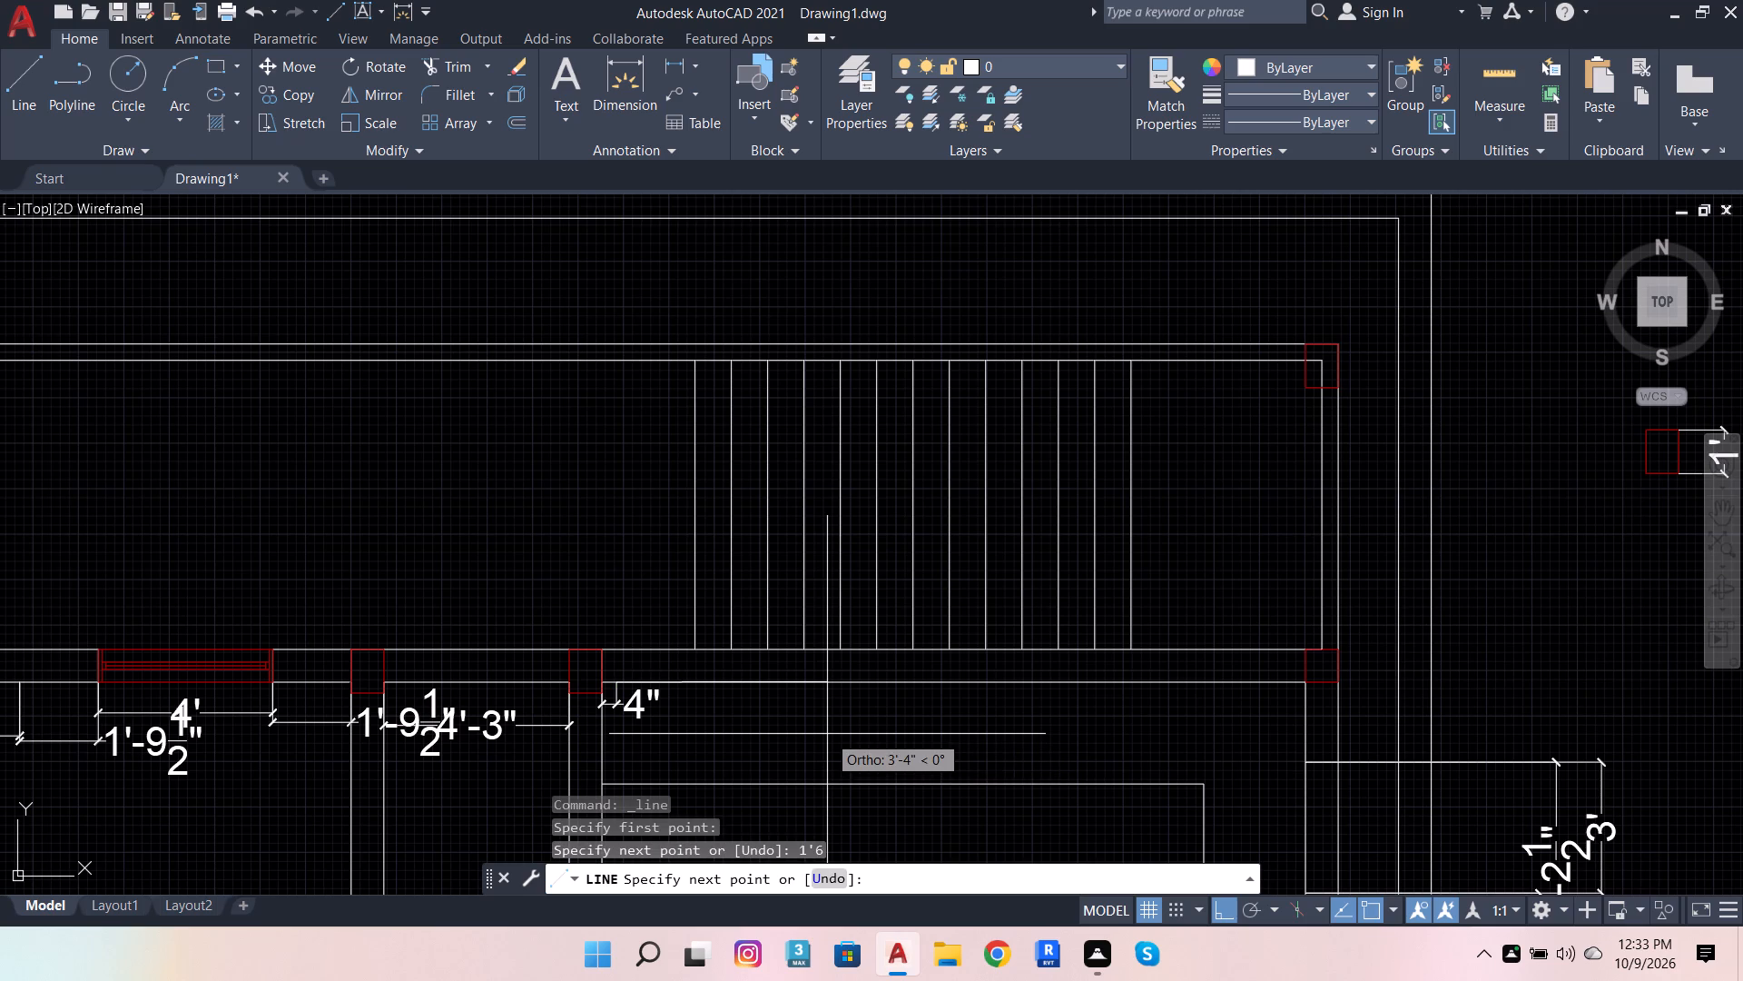
scroll(680, 635, up, 4)
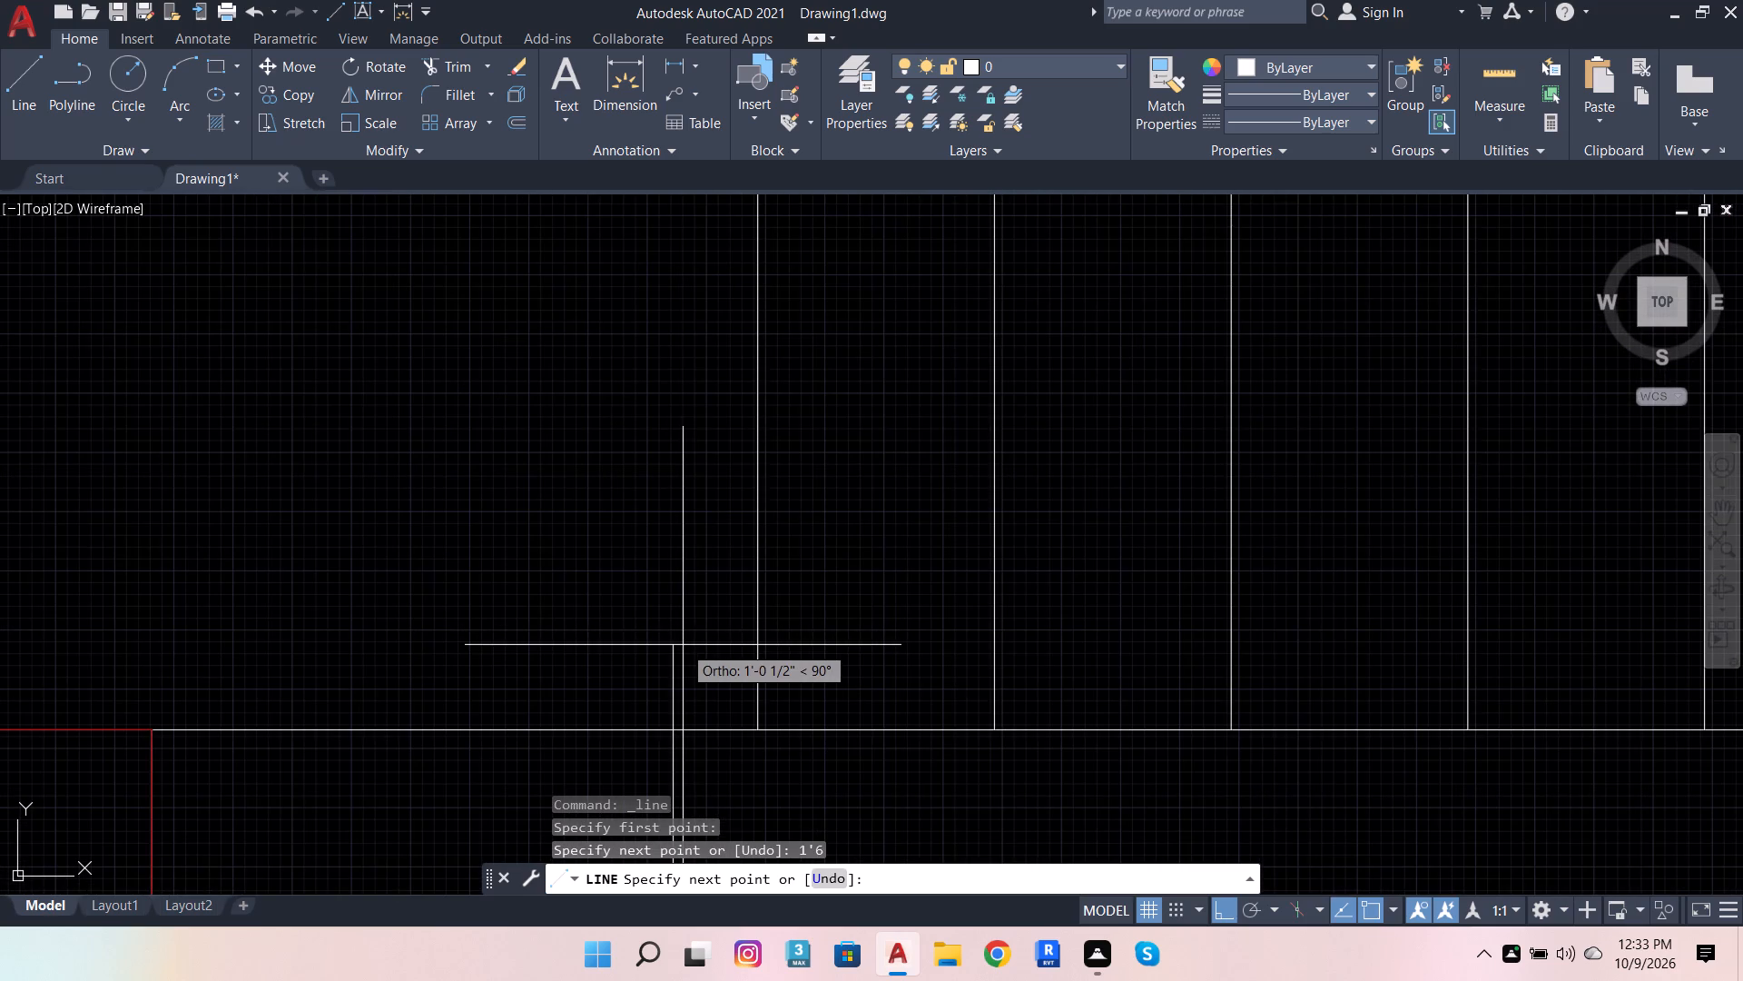
scroll(683, 645, down, 1)
click(683, 645)
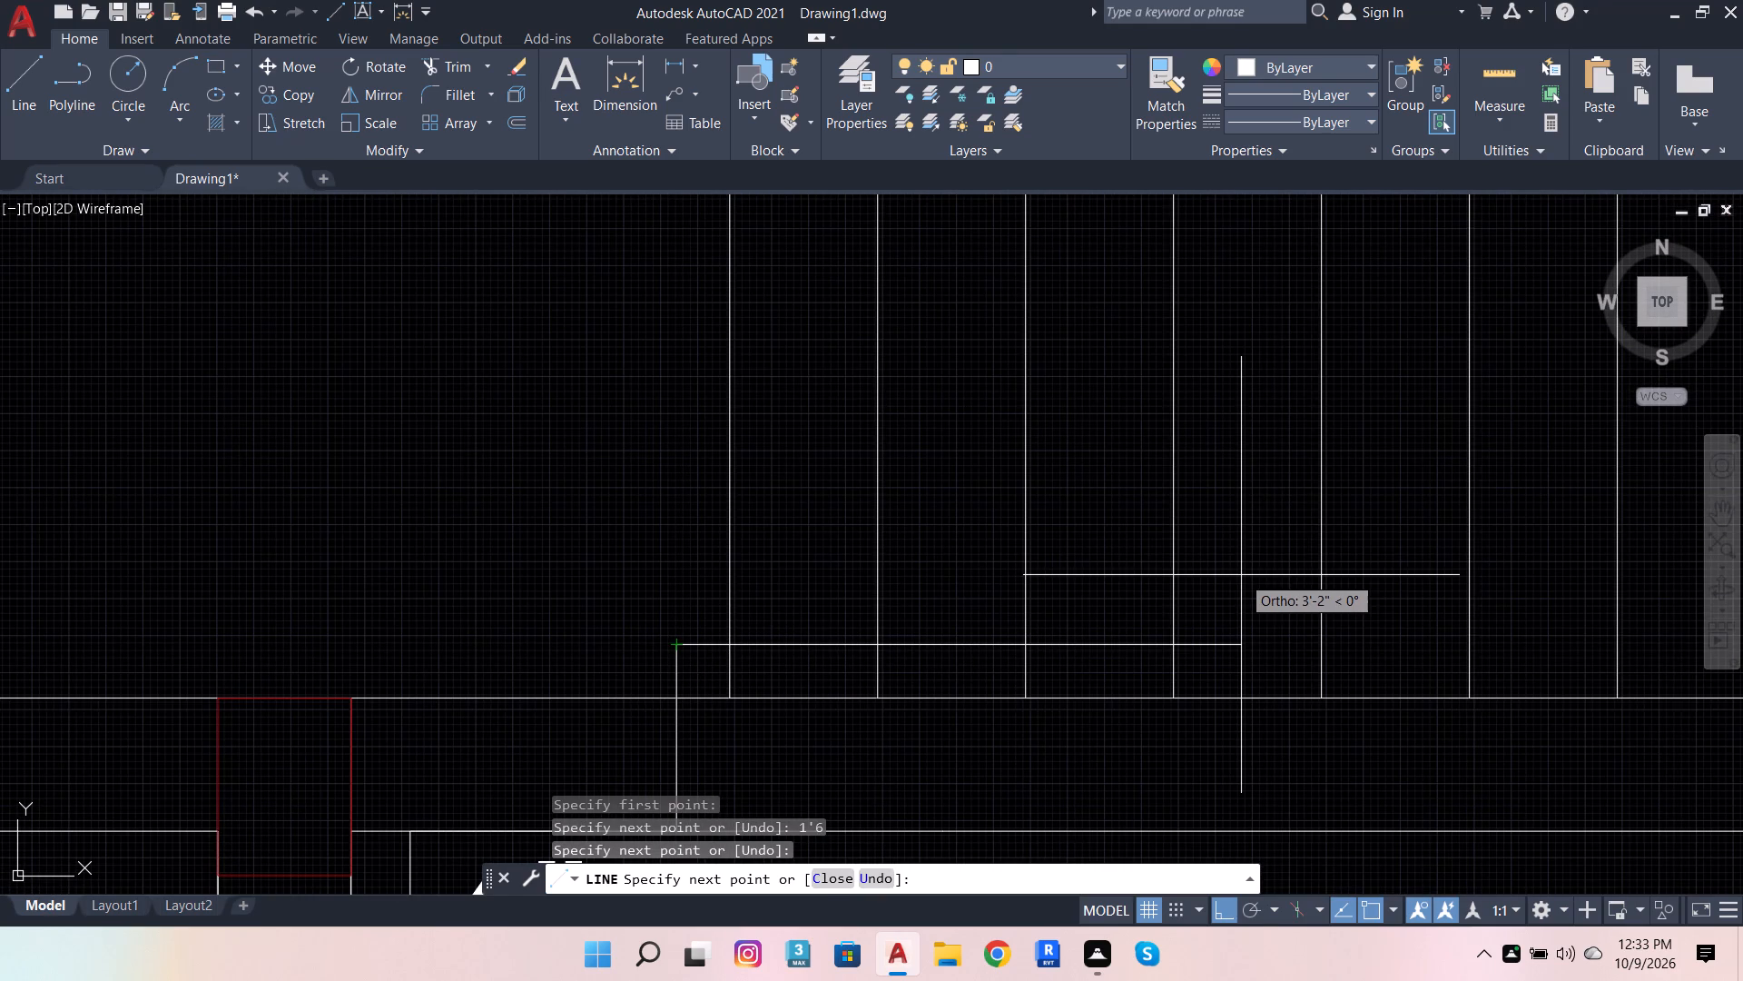
text(3')
key(Return)
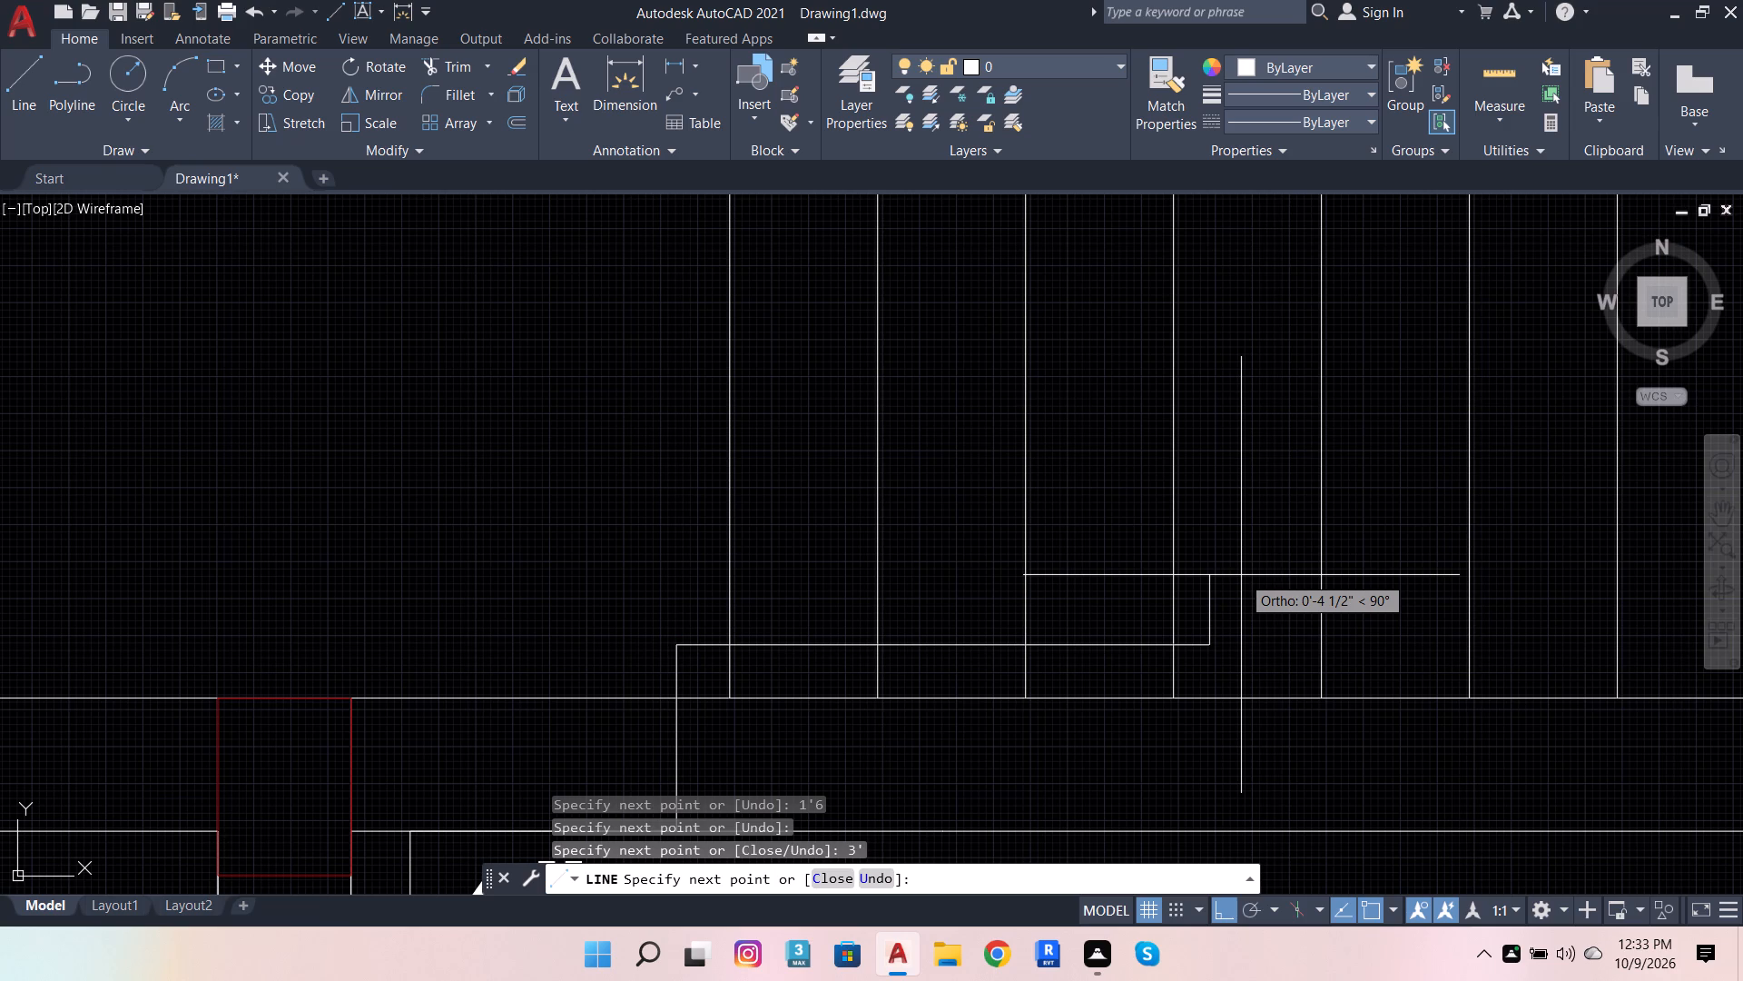
scroll(1241, 575, down, 2)
scroll(1216, 677, up, 2)
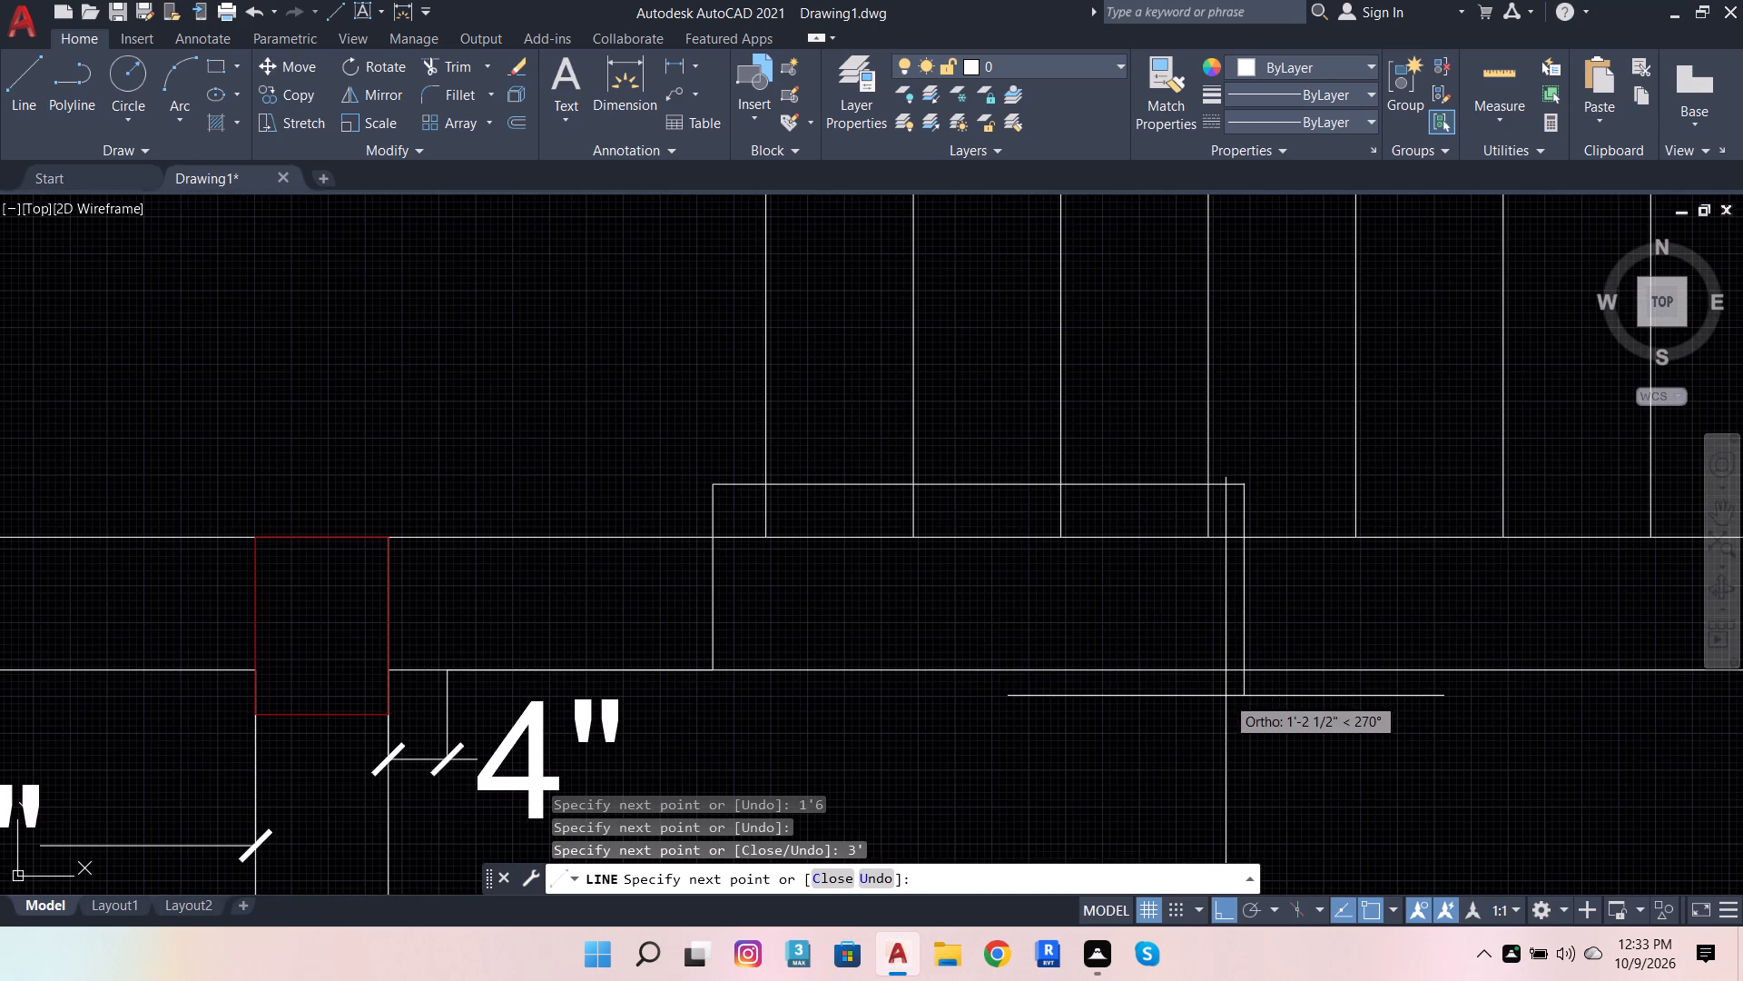
click(1226, 696)
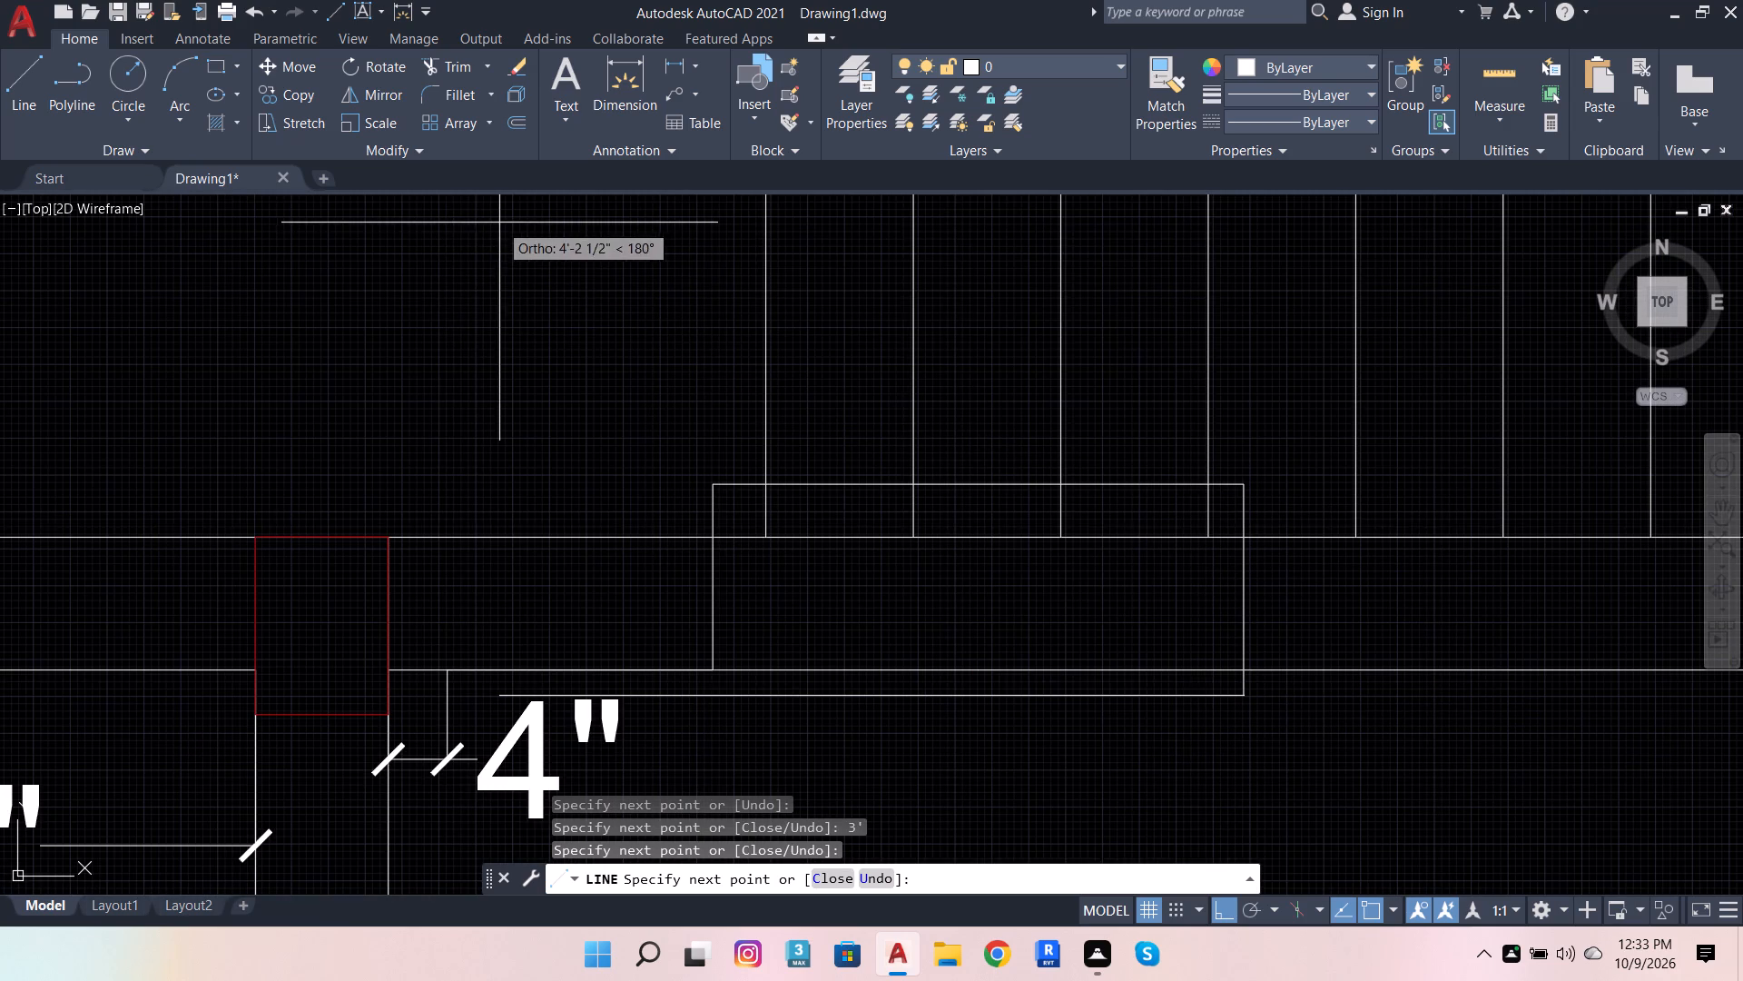
key(Escape)
key(Escape)
key(Escape)
Trim away the parts of the new opening outline that project above the wall's upper edge.
click(456, 58)
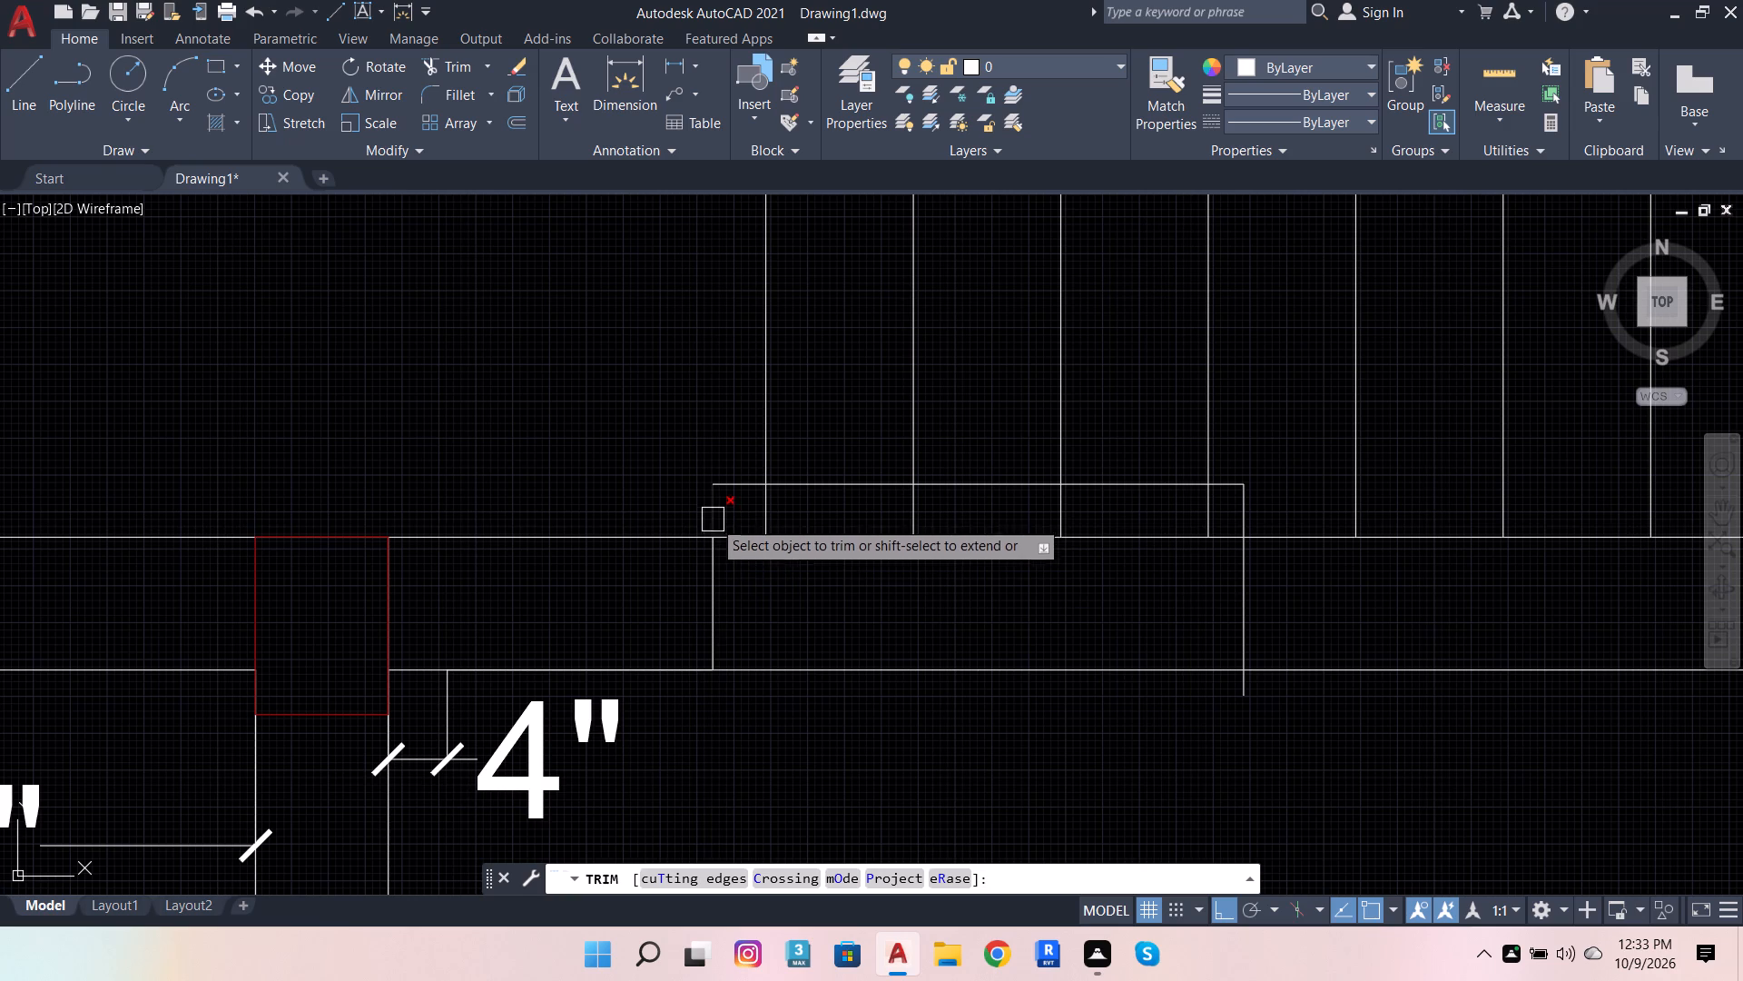
click(714, 514)
click(729, 481)
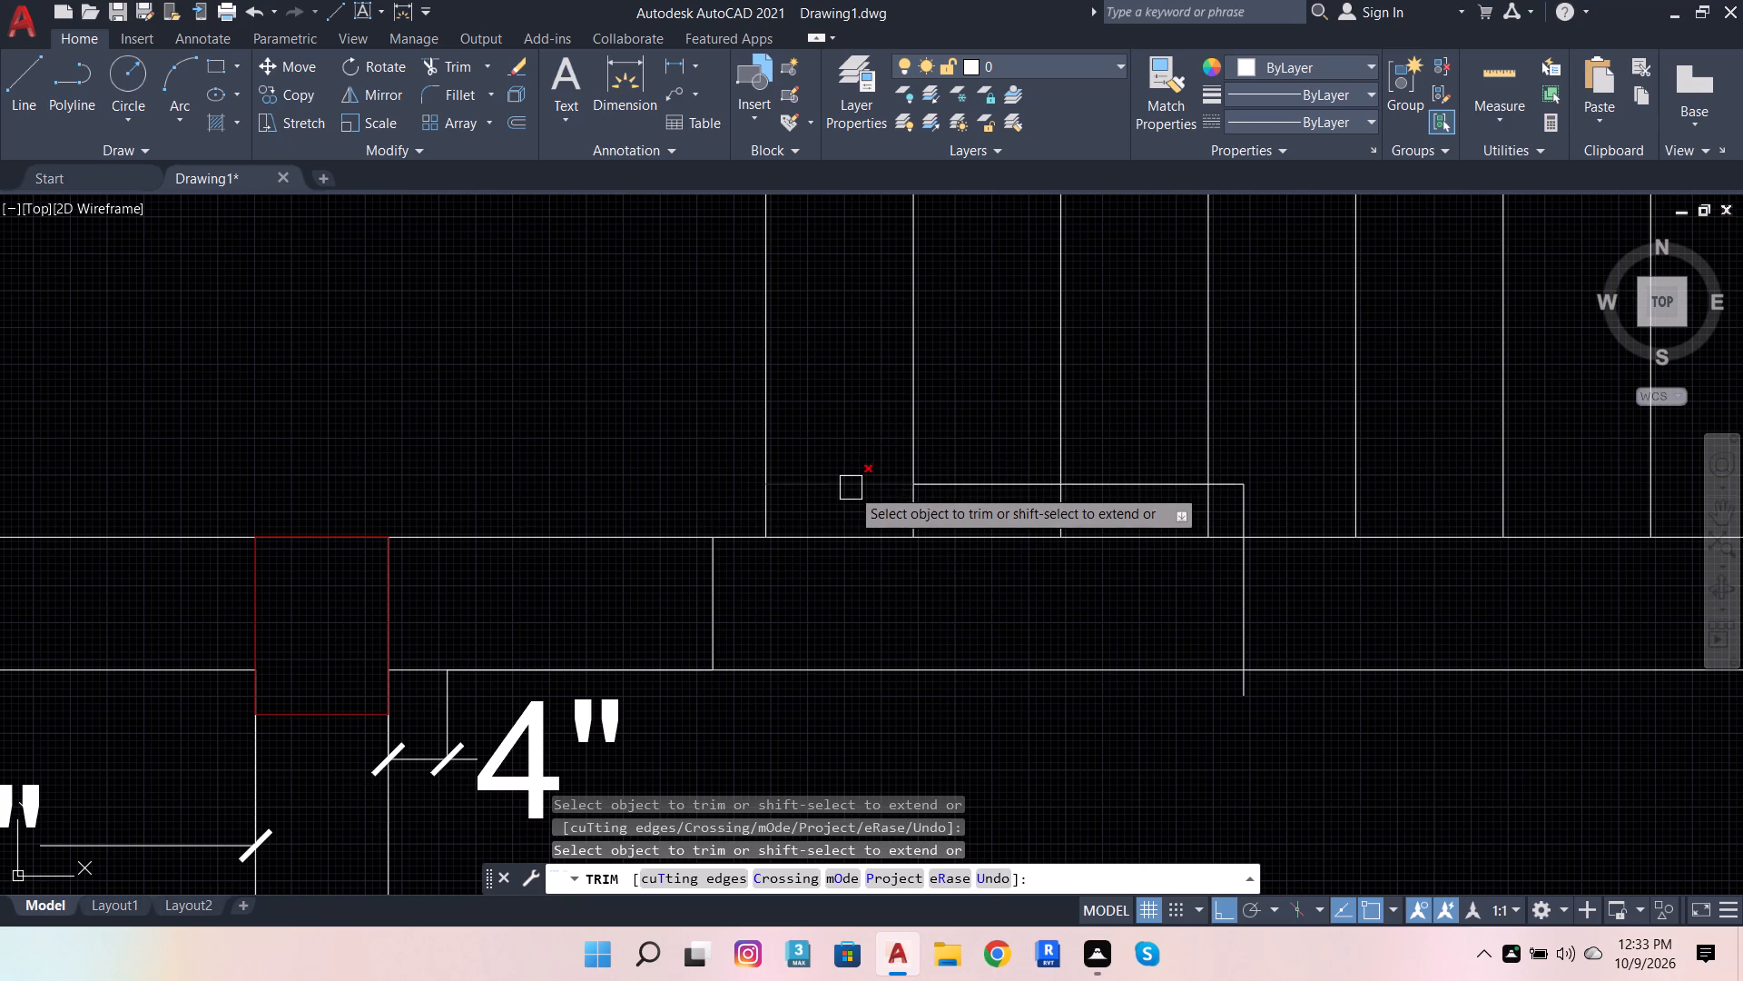
click(851, 488)
click(990, 478)
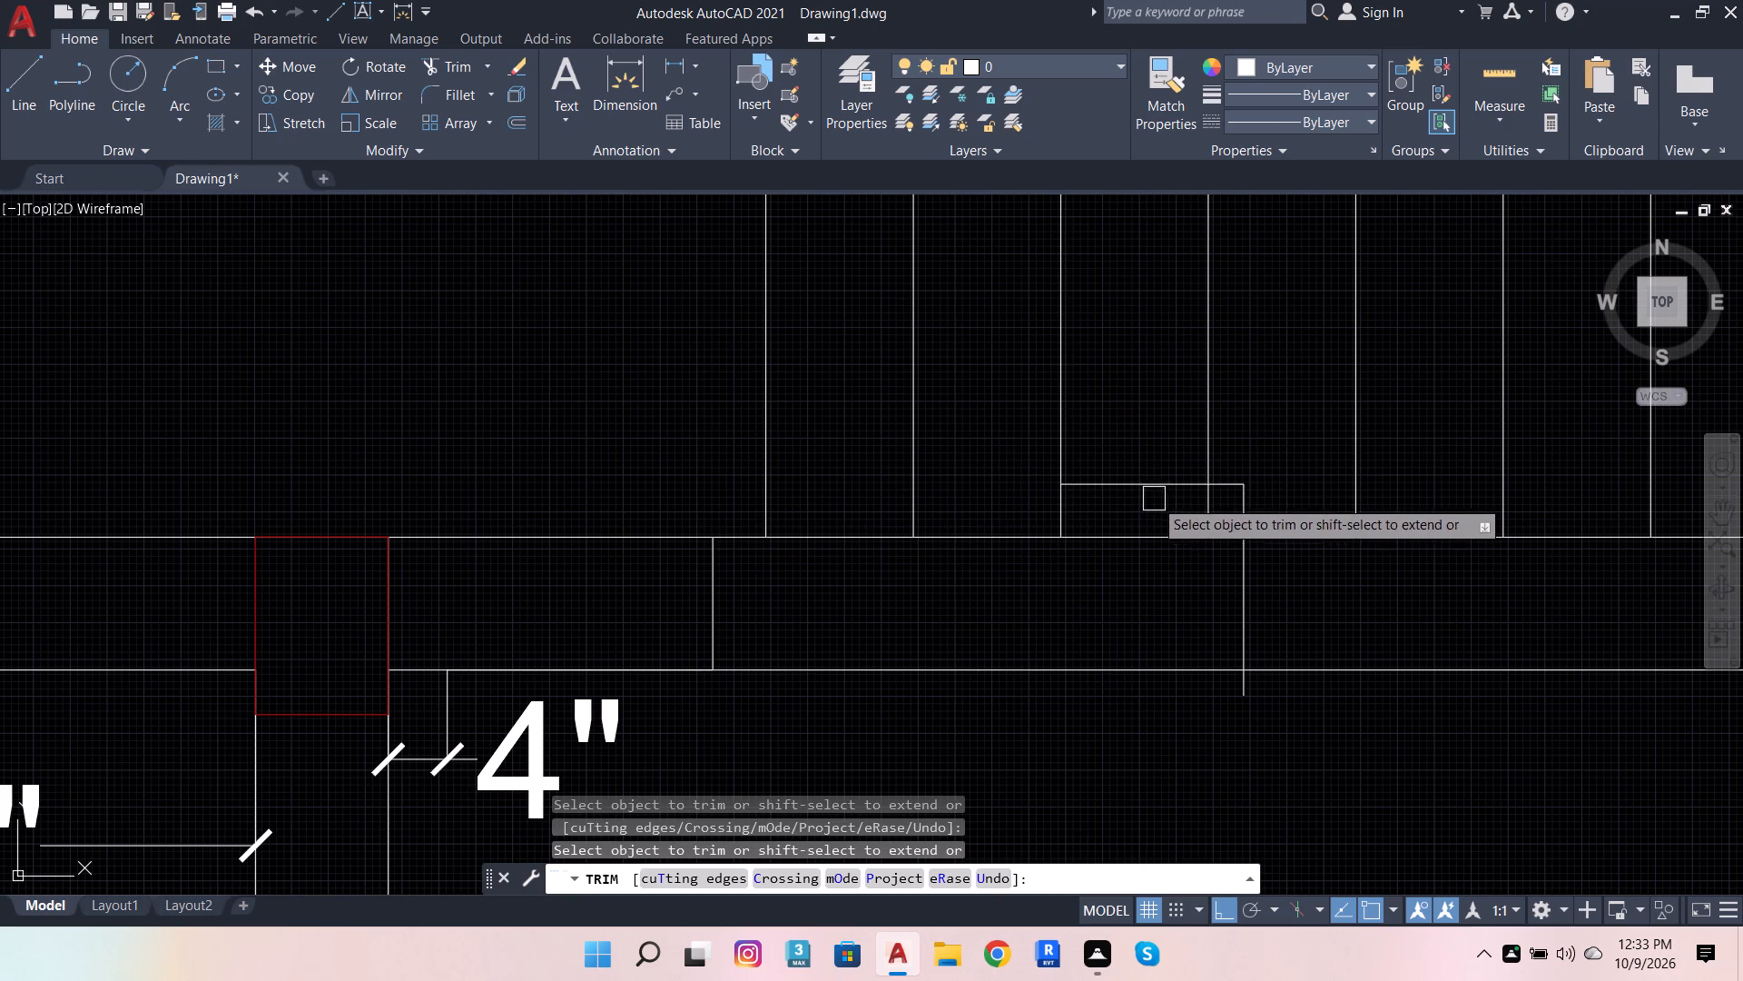
click(1153, 483)
click(1251, 479)
click(1238, 471)
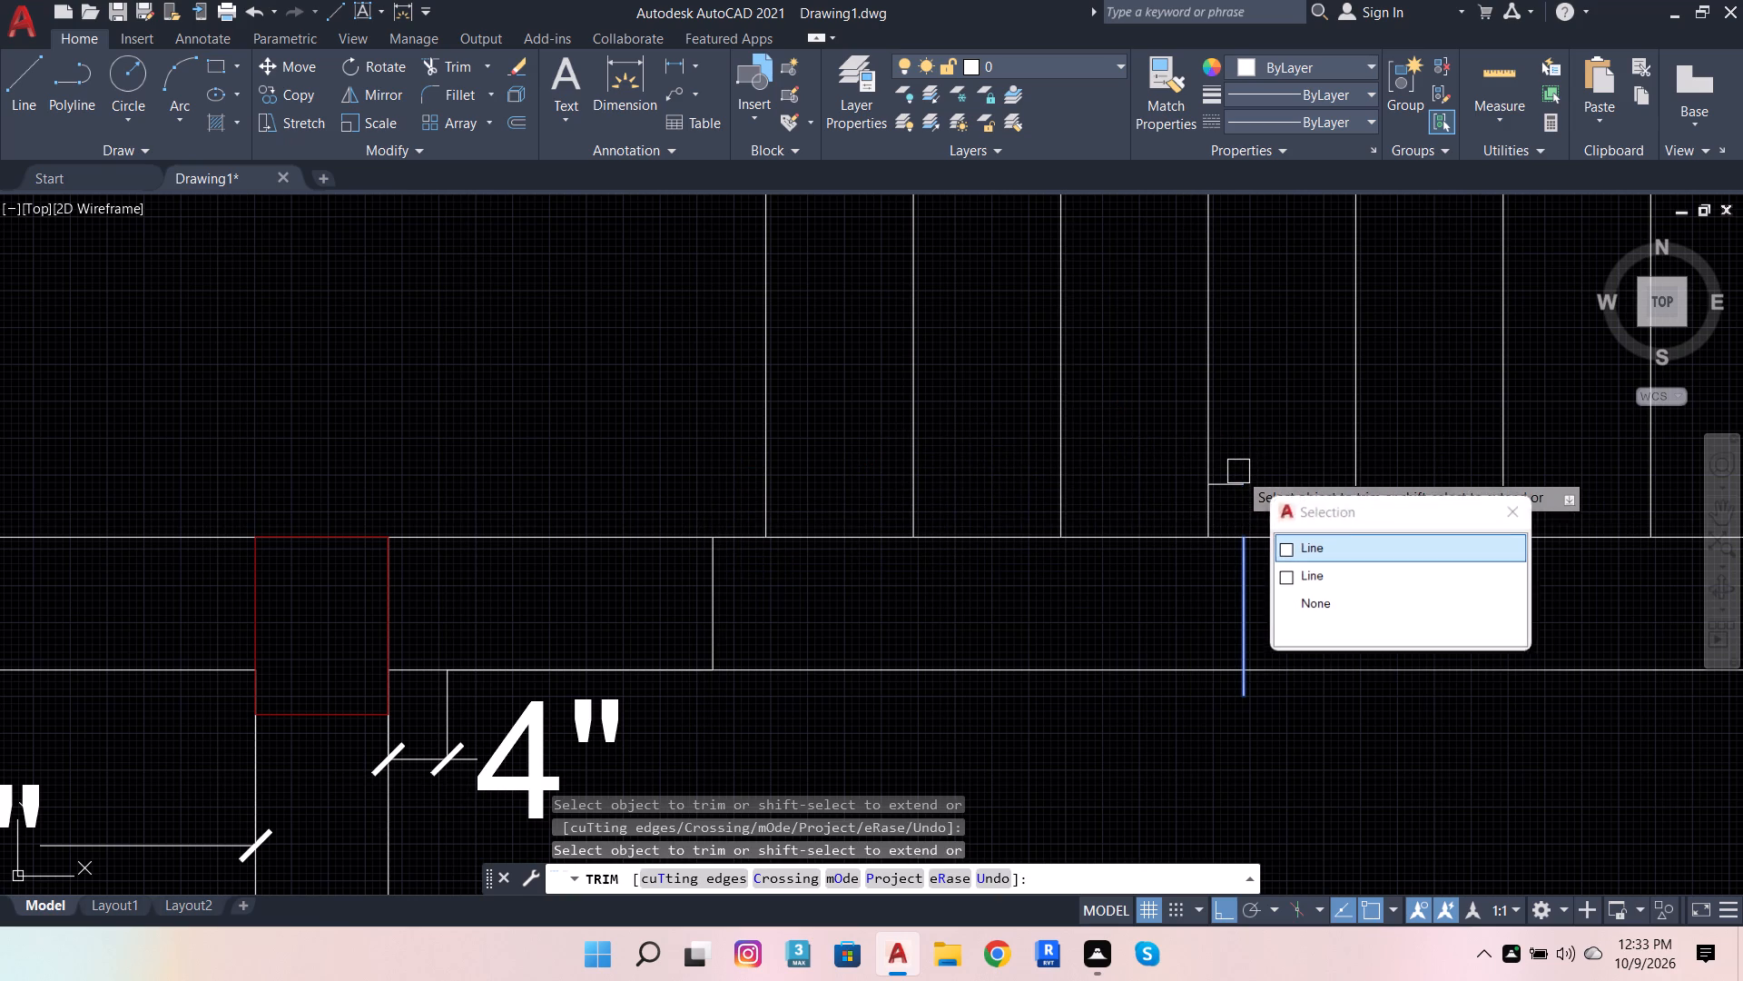
click(1239, 481)
click(1240, 485)
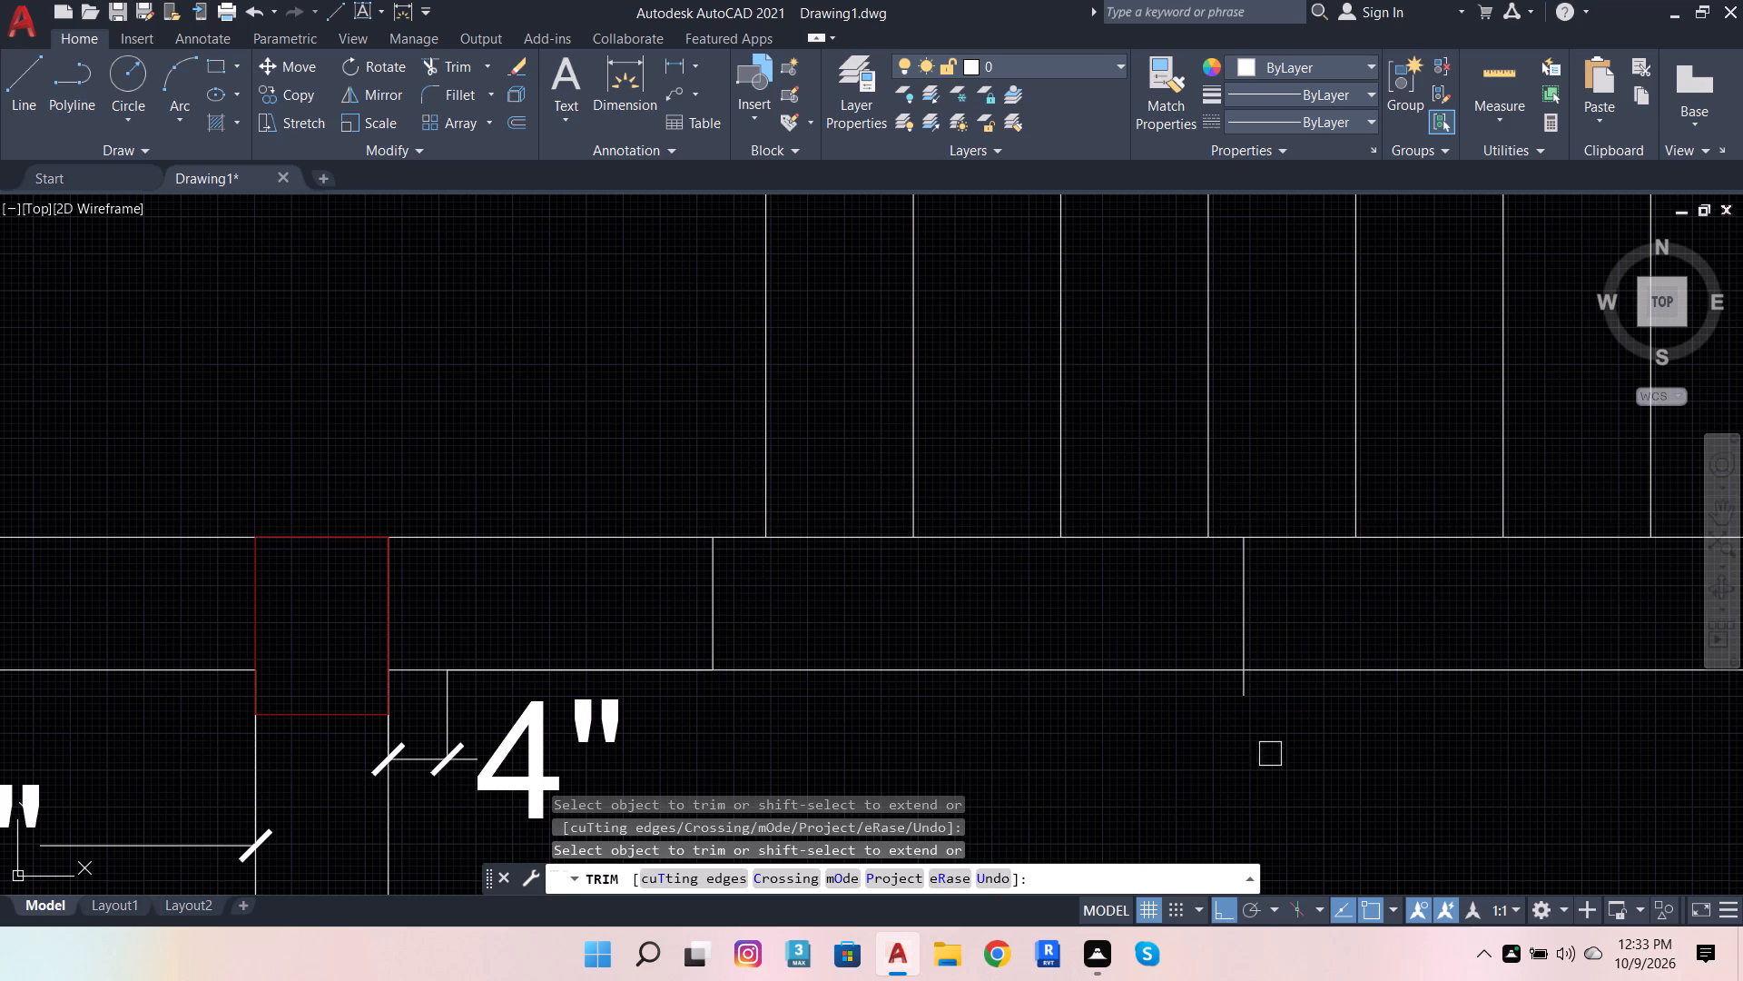
Trim the right jamb's overhang below the wall and the wall's lower edge between the opening's two jambs.
click(1252, 702)
click(1142, 680)
click(968, 677)
scroll(1122, 666, down, 1)
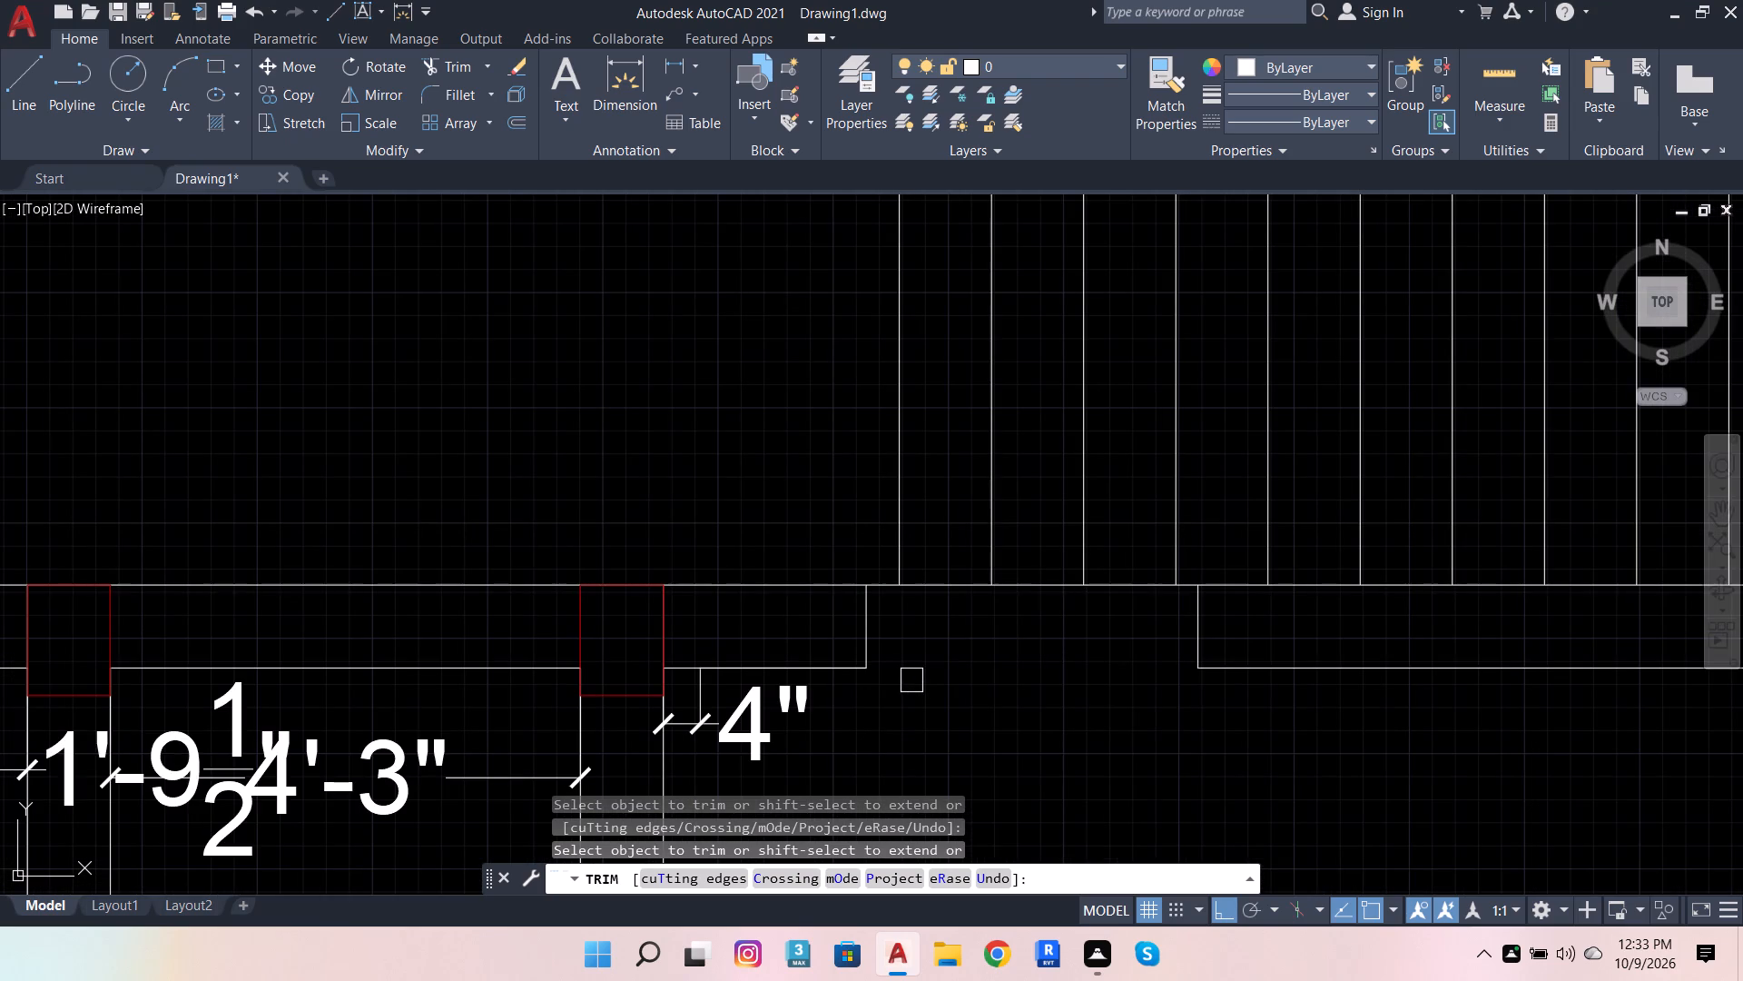
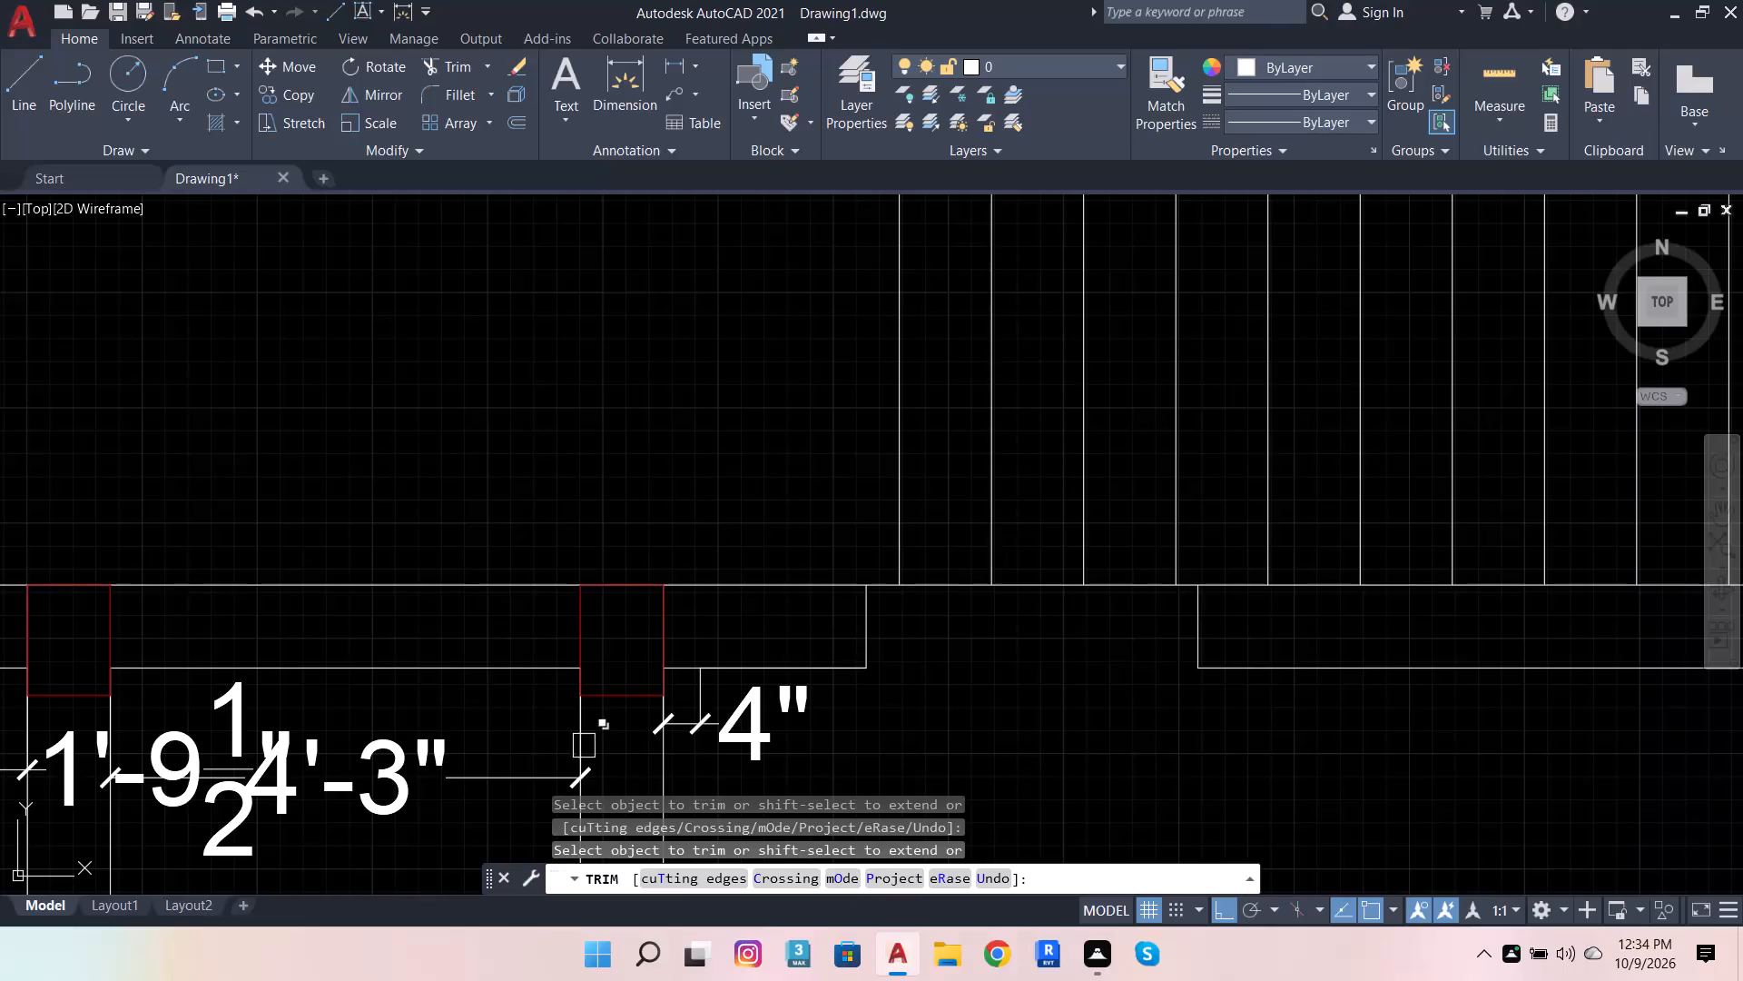
Trim the strip's lower wall's upper edge between the two jambs, clearing the full 3' opening below the stair lines.
scroll(799, 690, down, 2)
scroll(894, 661, up, 3)
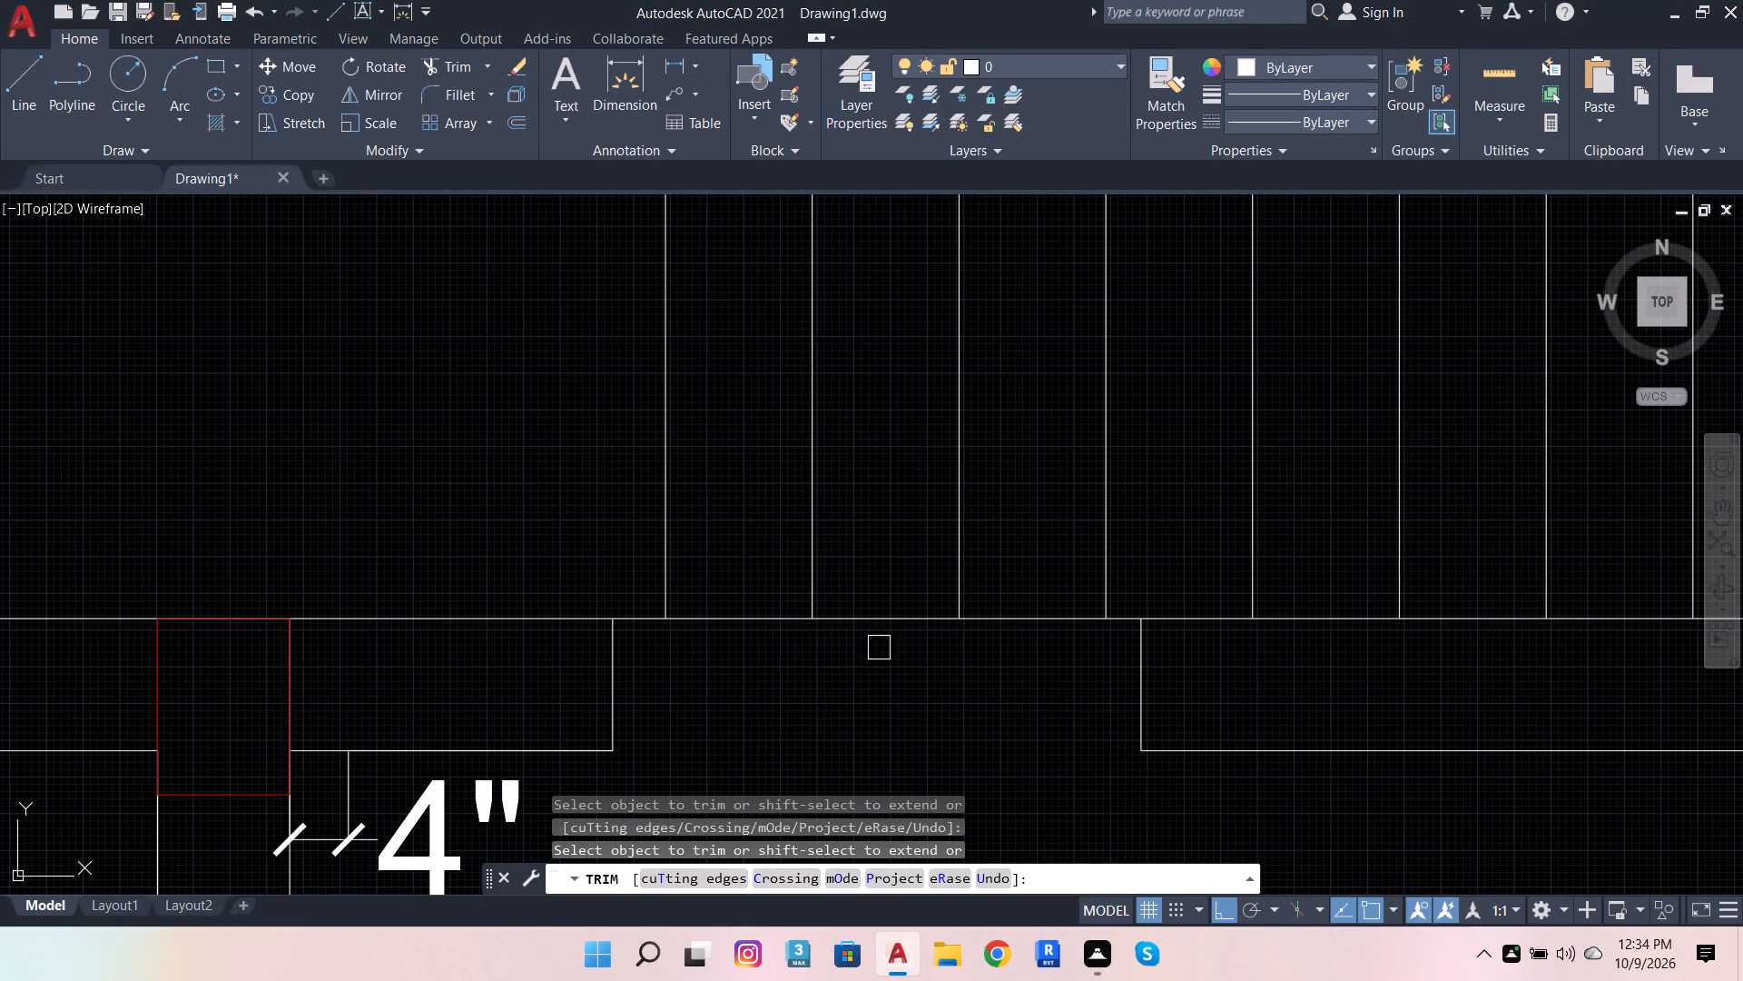
click(737, 622)
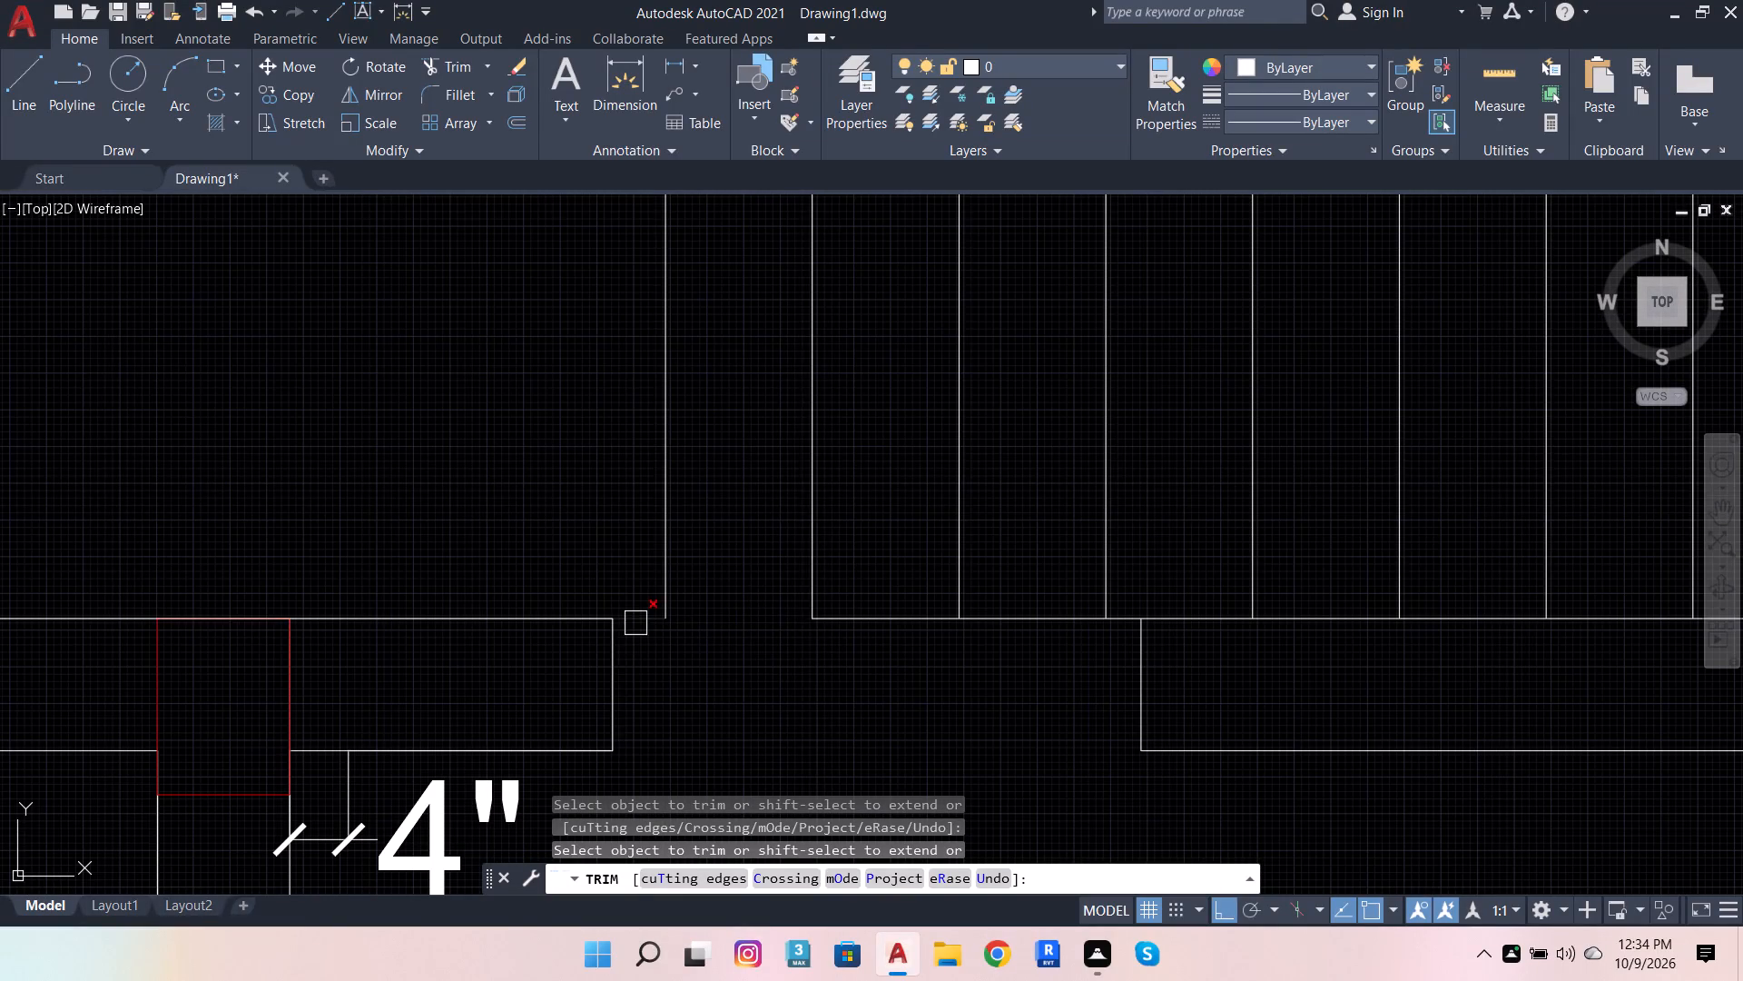
scroll(635, 622, up, 1)
click(635, 622)
click(1049, 624)
scroll(970, 647, down, 2)
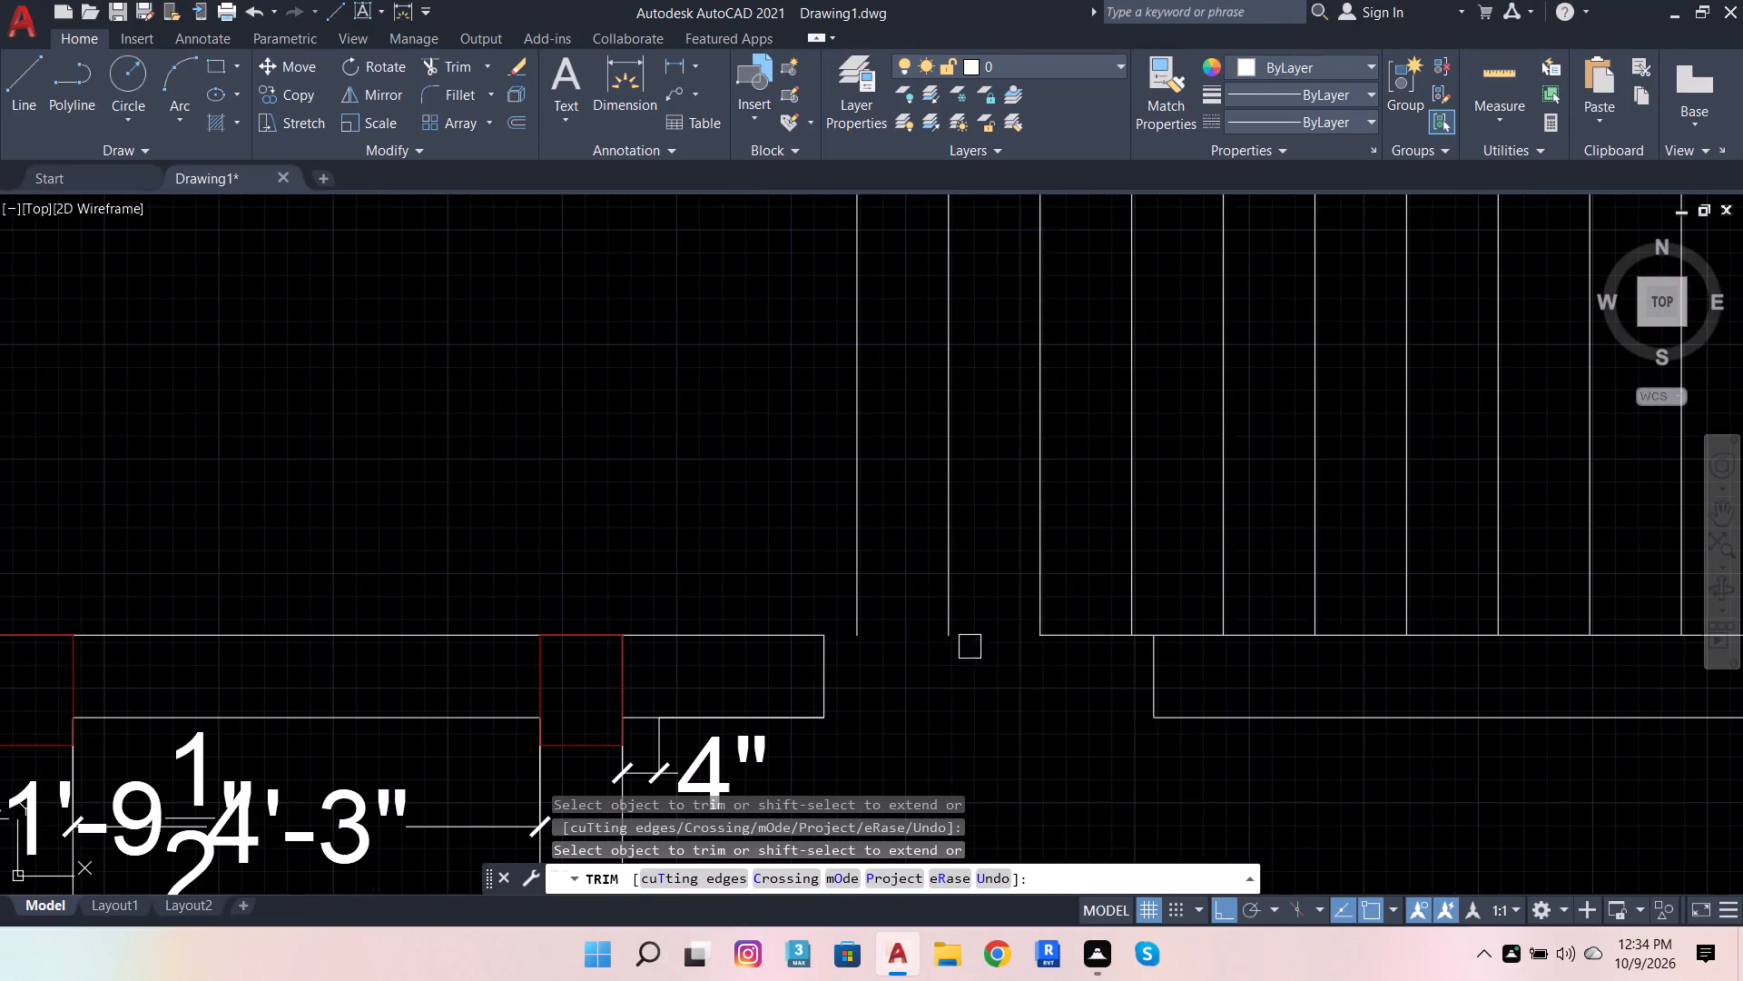
click(1094, 634)
scroll(1135, 661, up, 2)
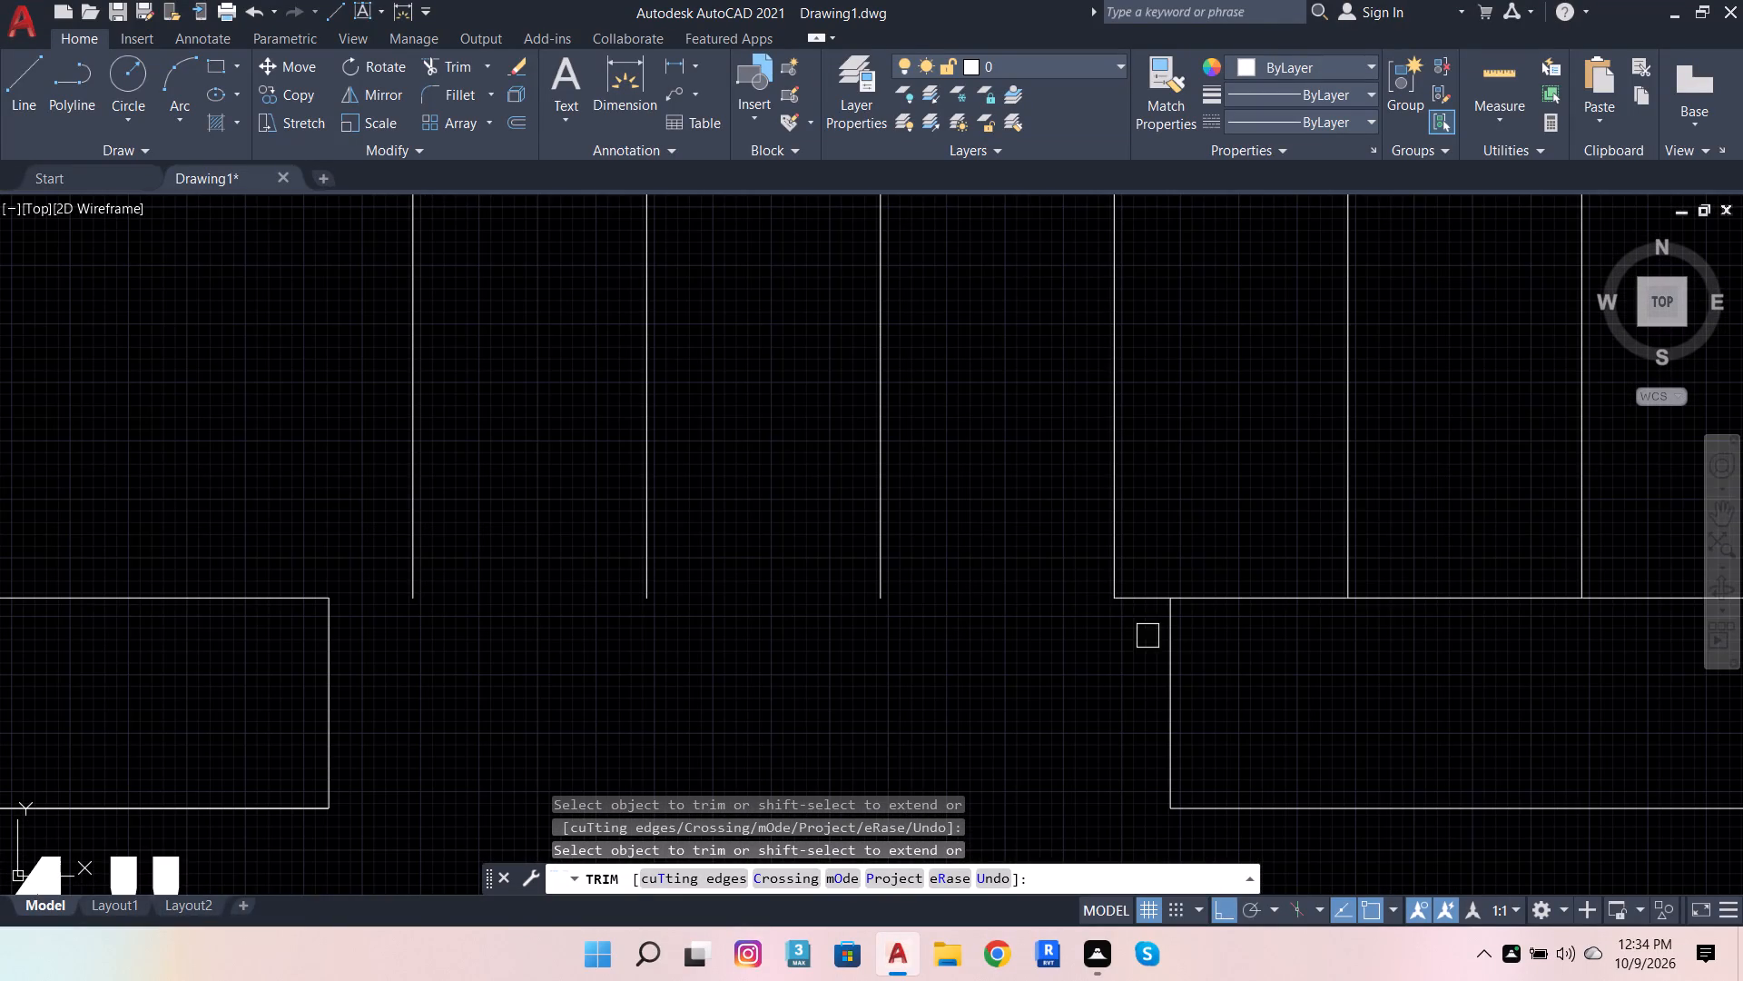
click(1147, 609)
scroll(1100, 697, down, 2)
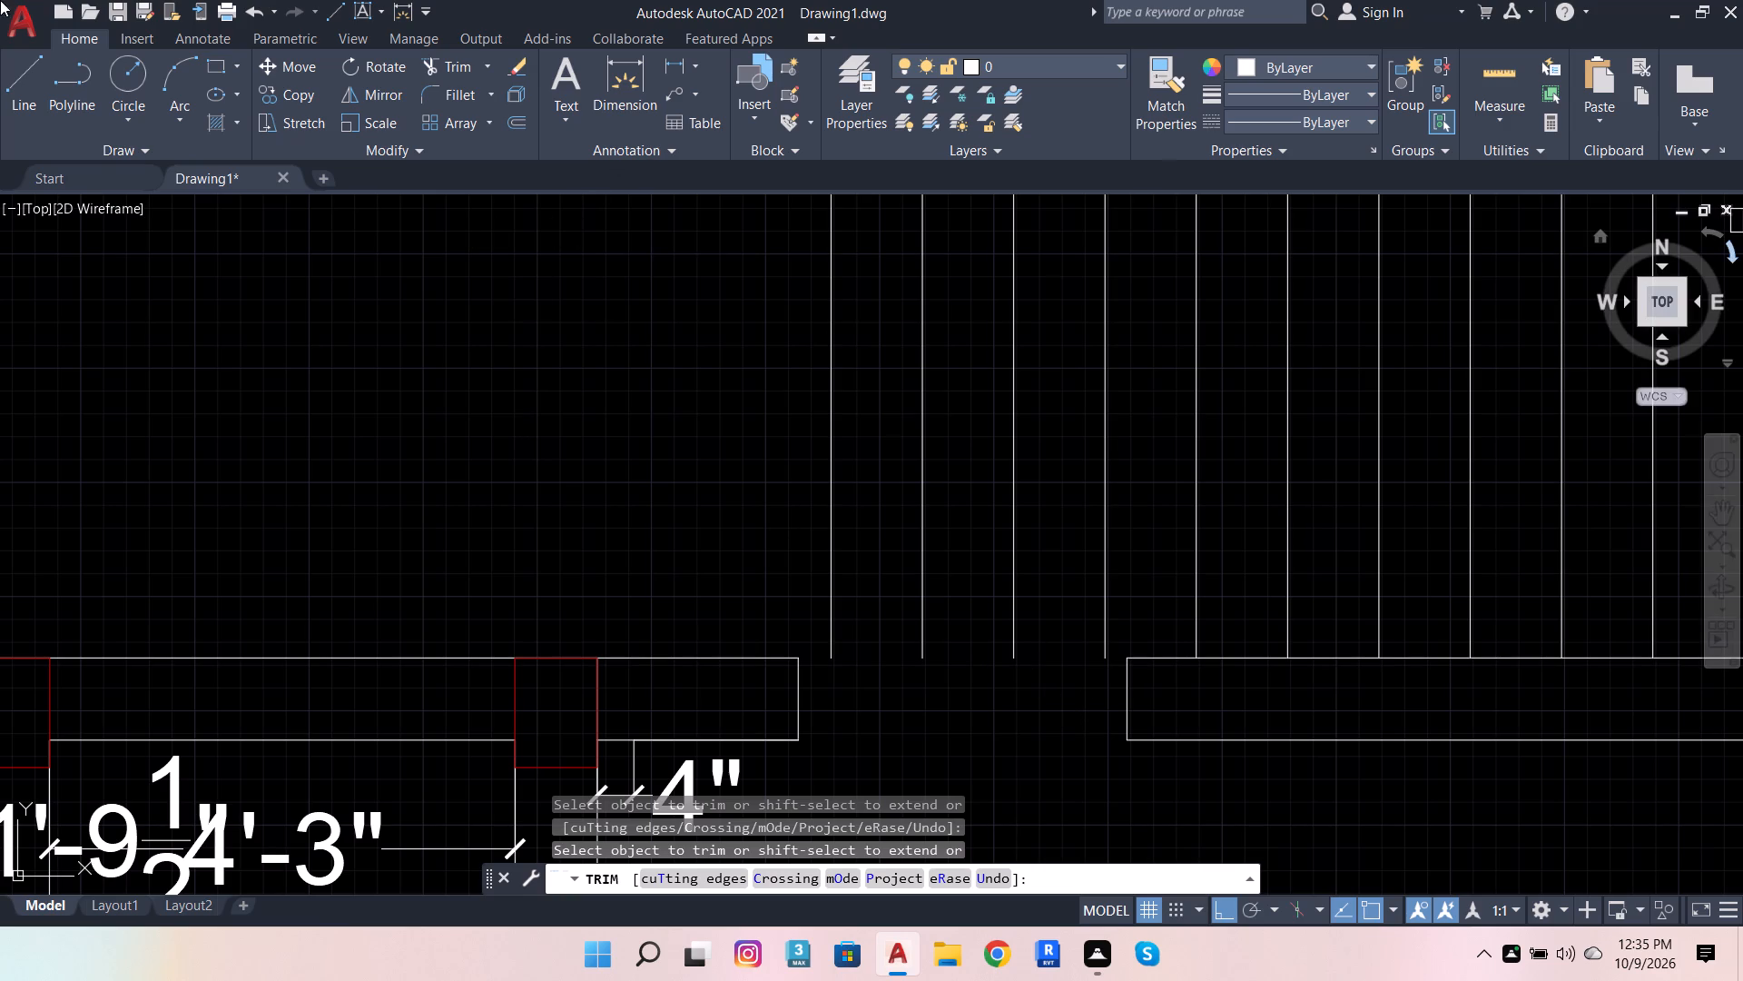
Draw a 3' by 9" rectangle with lines in the empty area beside the dimensioned 9" square column block.
click(42, 81)
scroll(186, 308, down, 5)
scroll(303, 302, down, 2)
scroll(422, 347, up, 4)
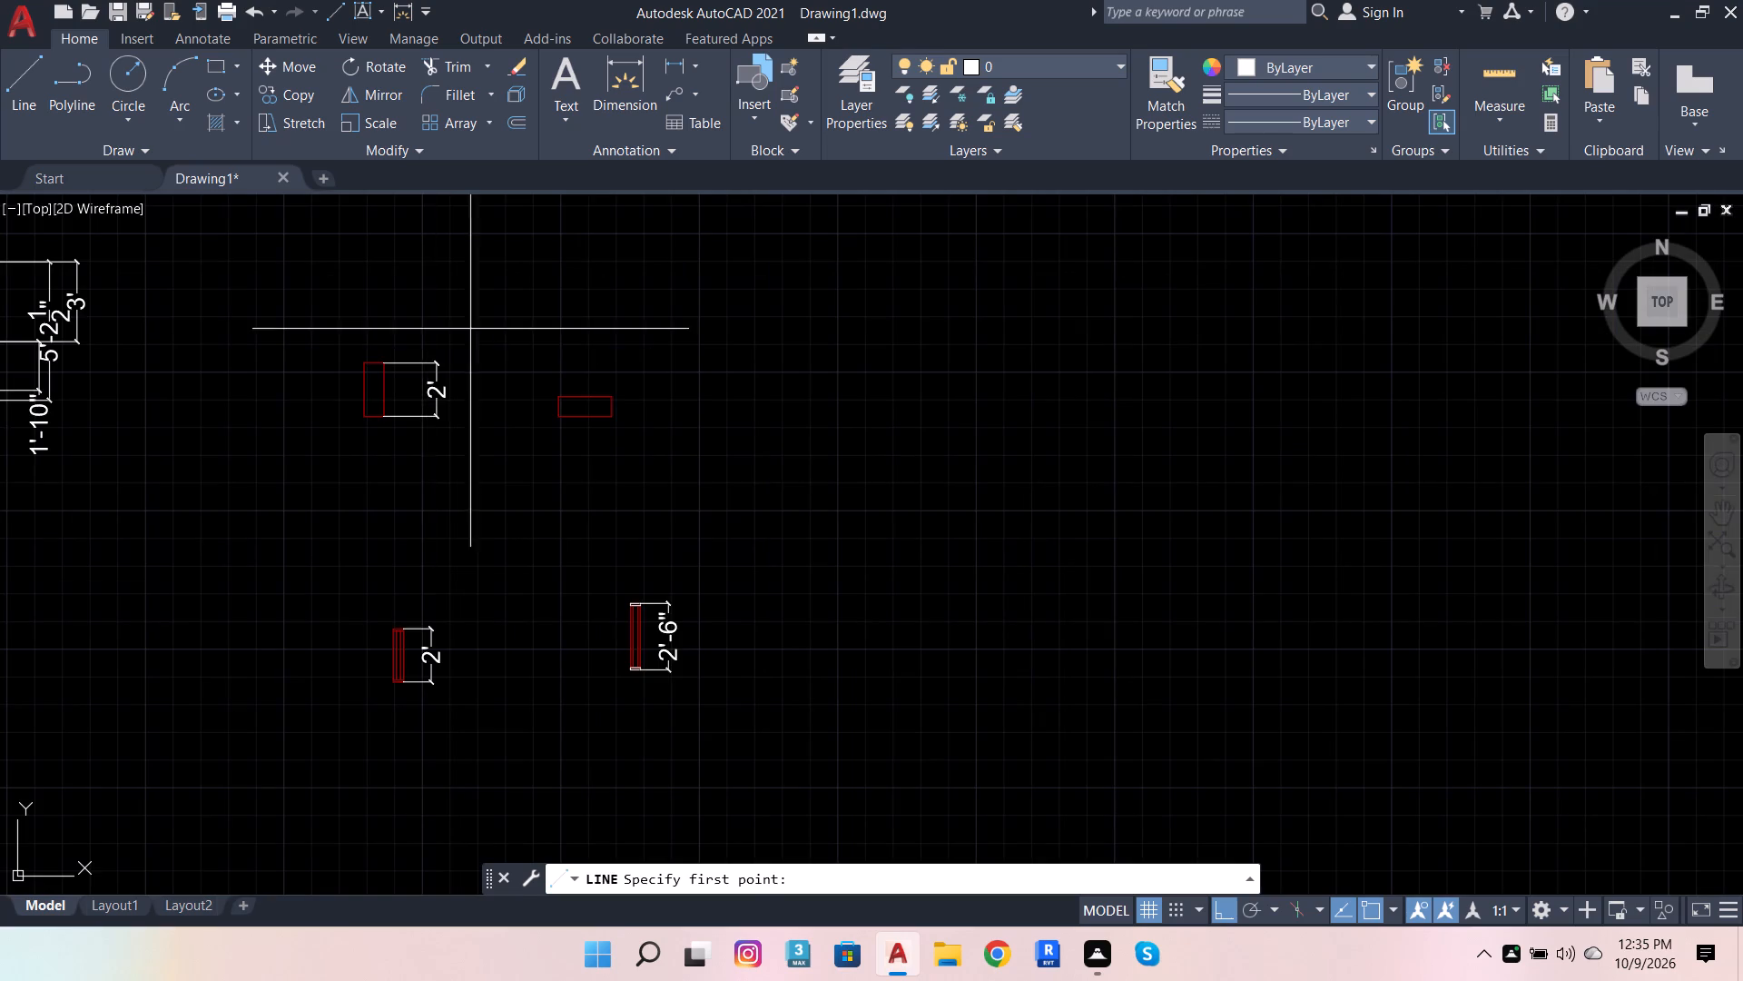
scroll(596, 441, down, 2)
scroll(596, 308, up, 3)
click(644, 365)
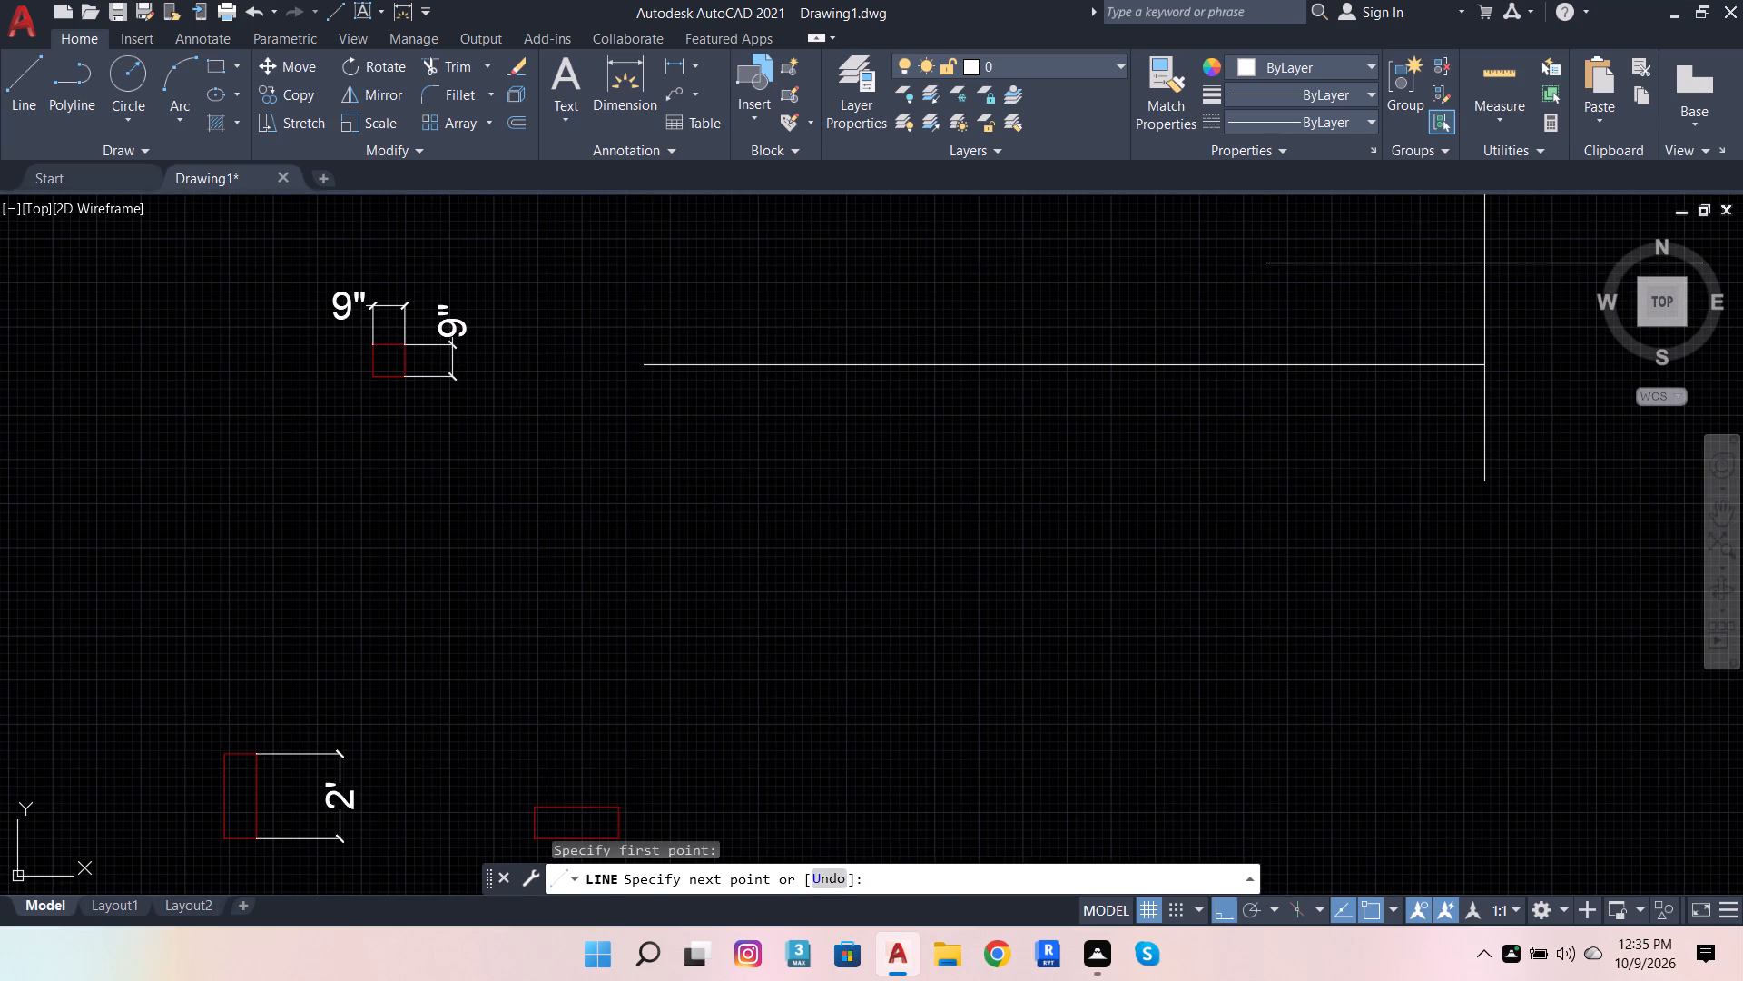
text(3')
key(Return)
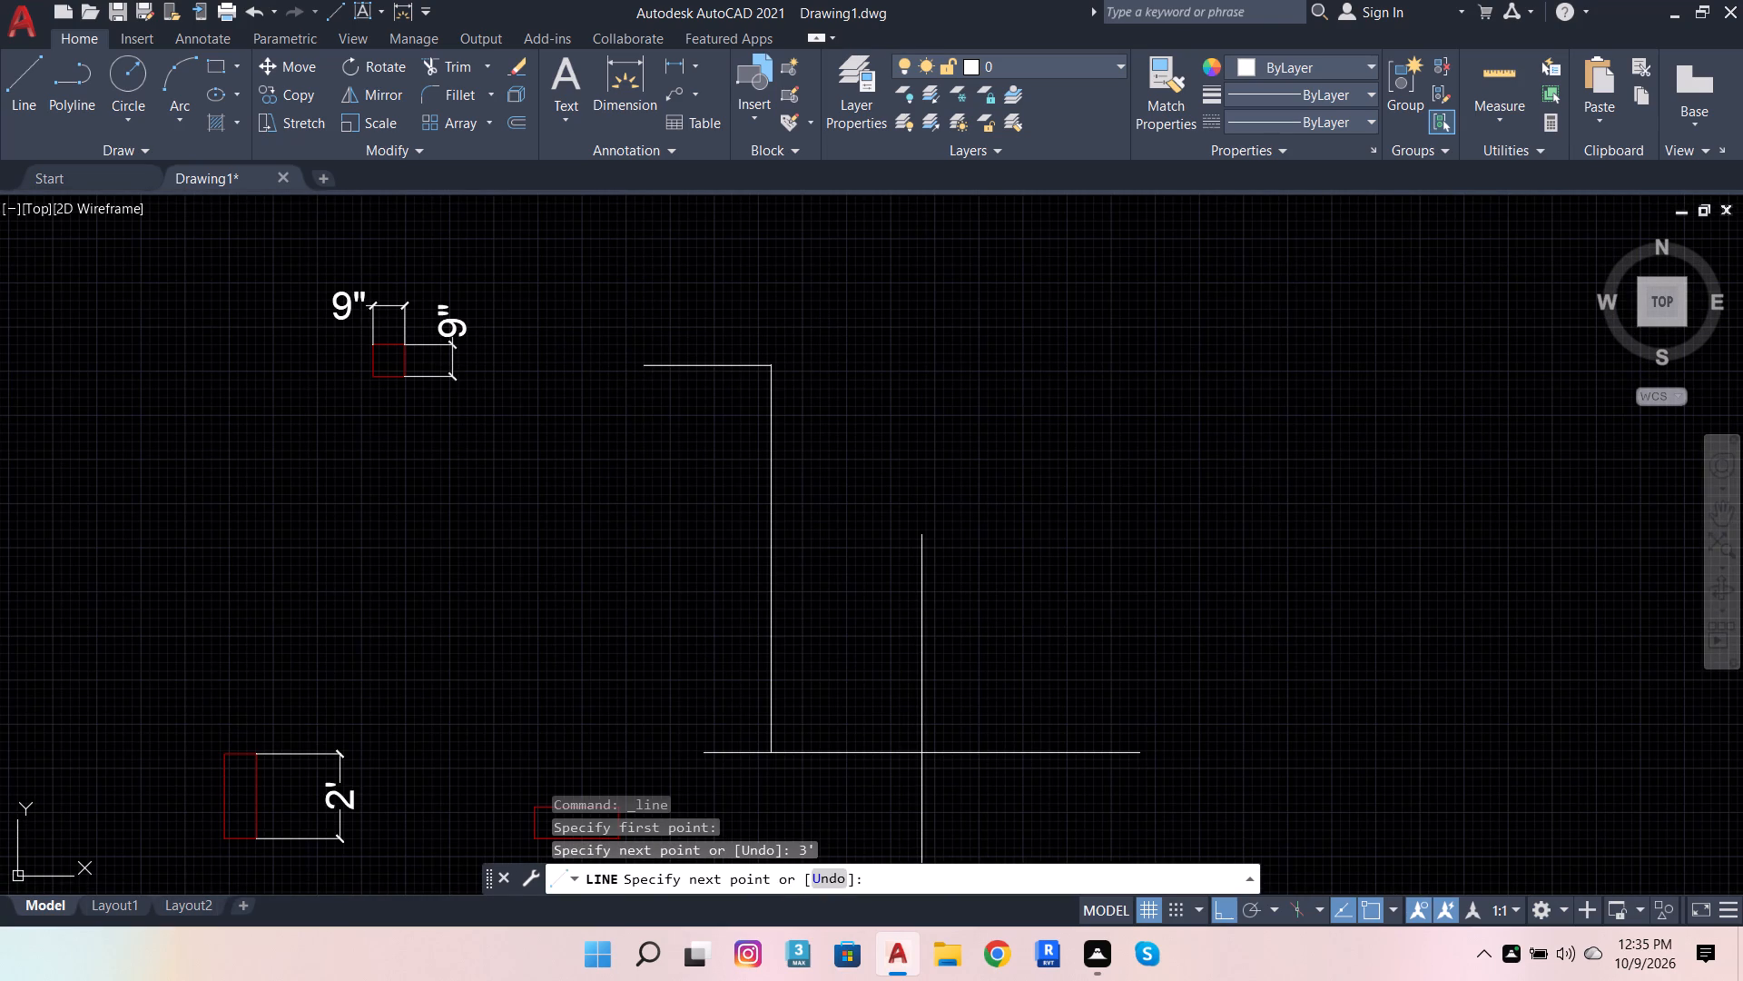
key(9)
key(Return)
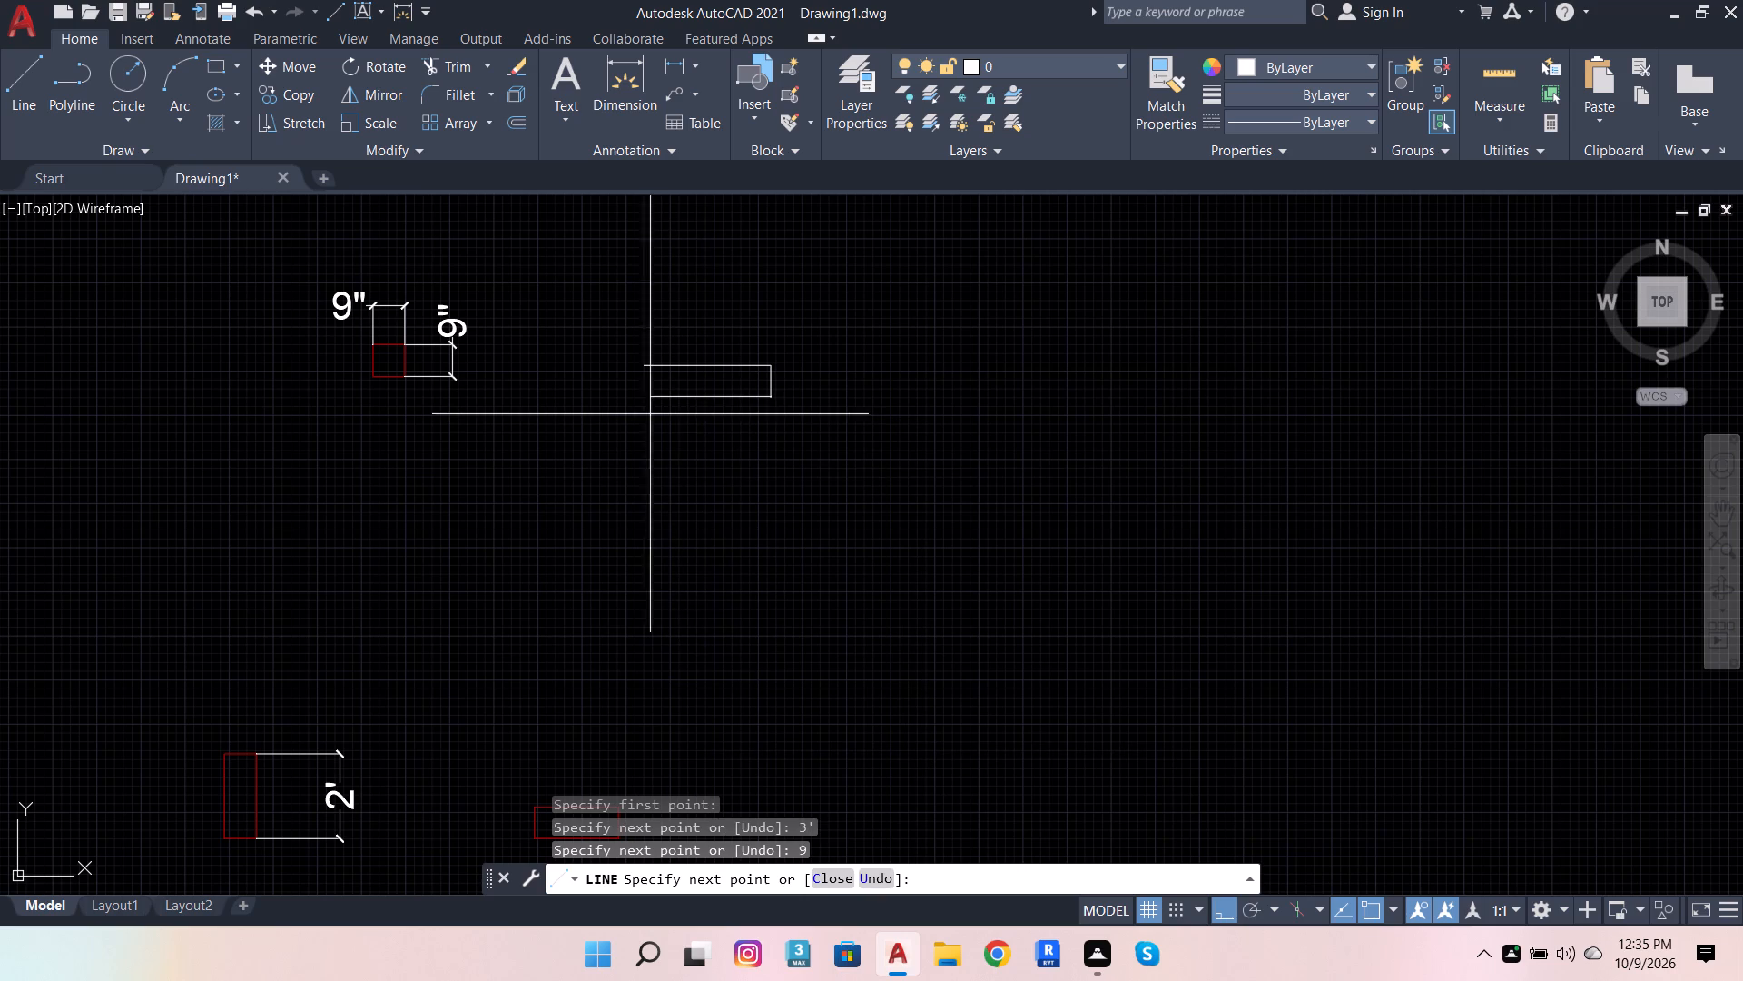
text(3')
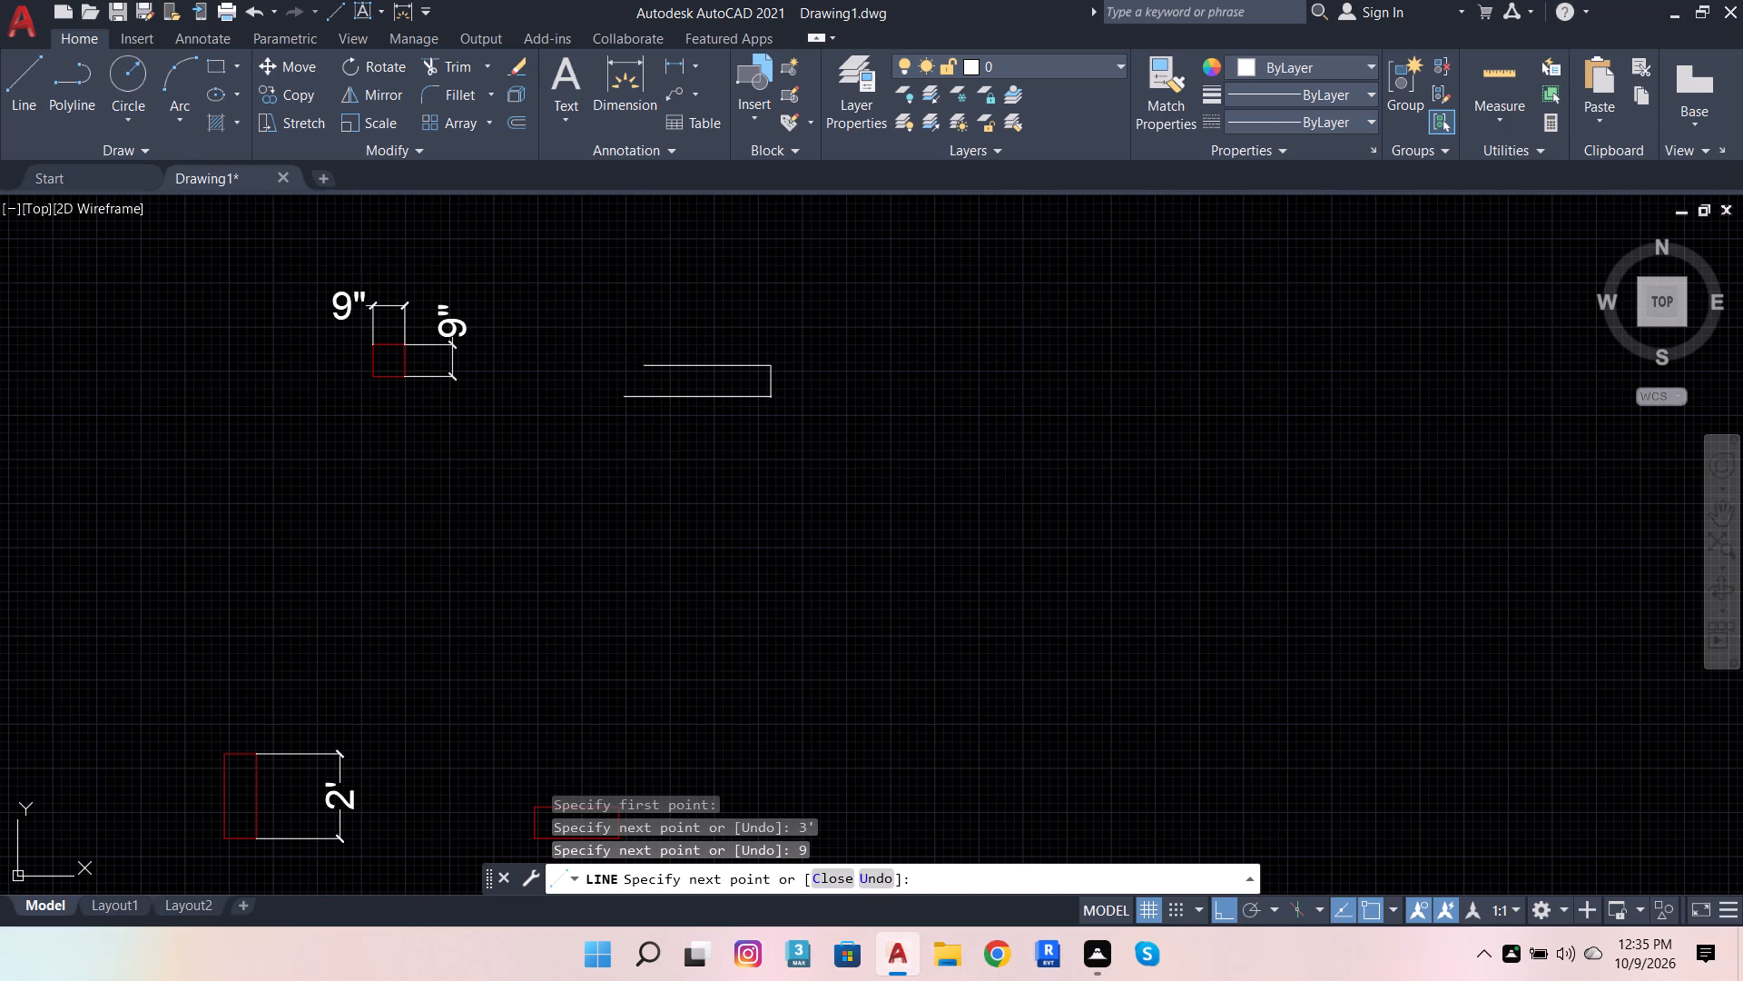
key(Return)
scroll(697, 278, up, 3)
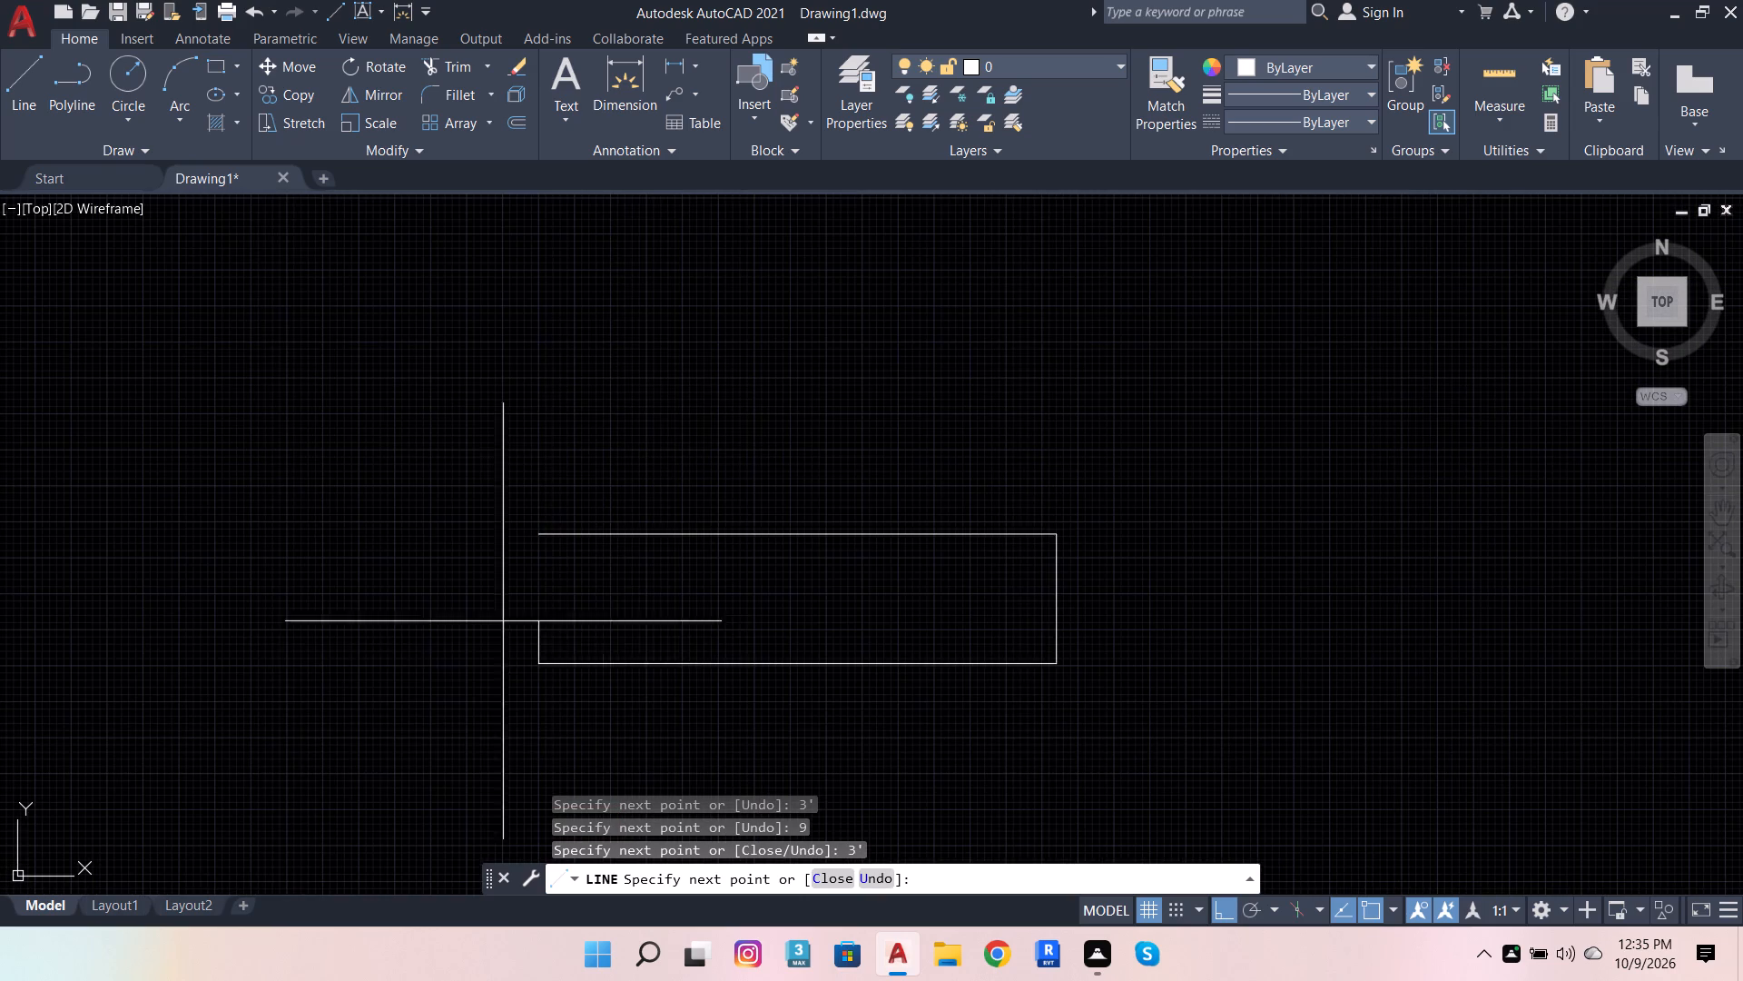
click(548, 535)
scroll(535, 559, down, 2)
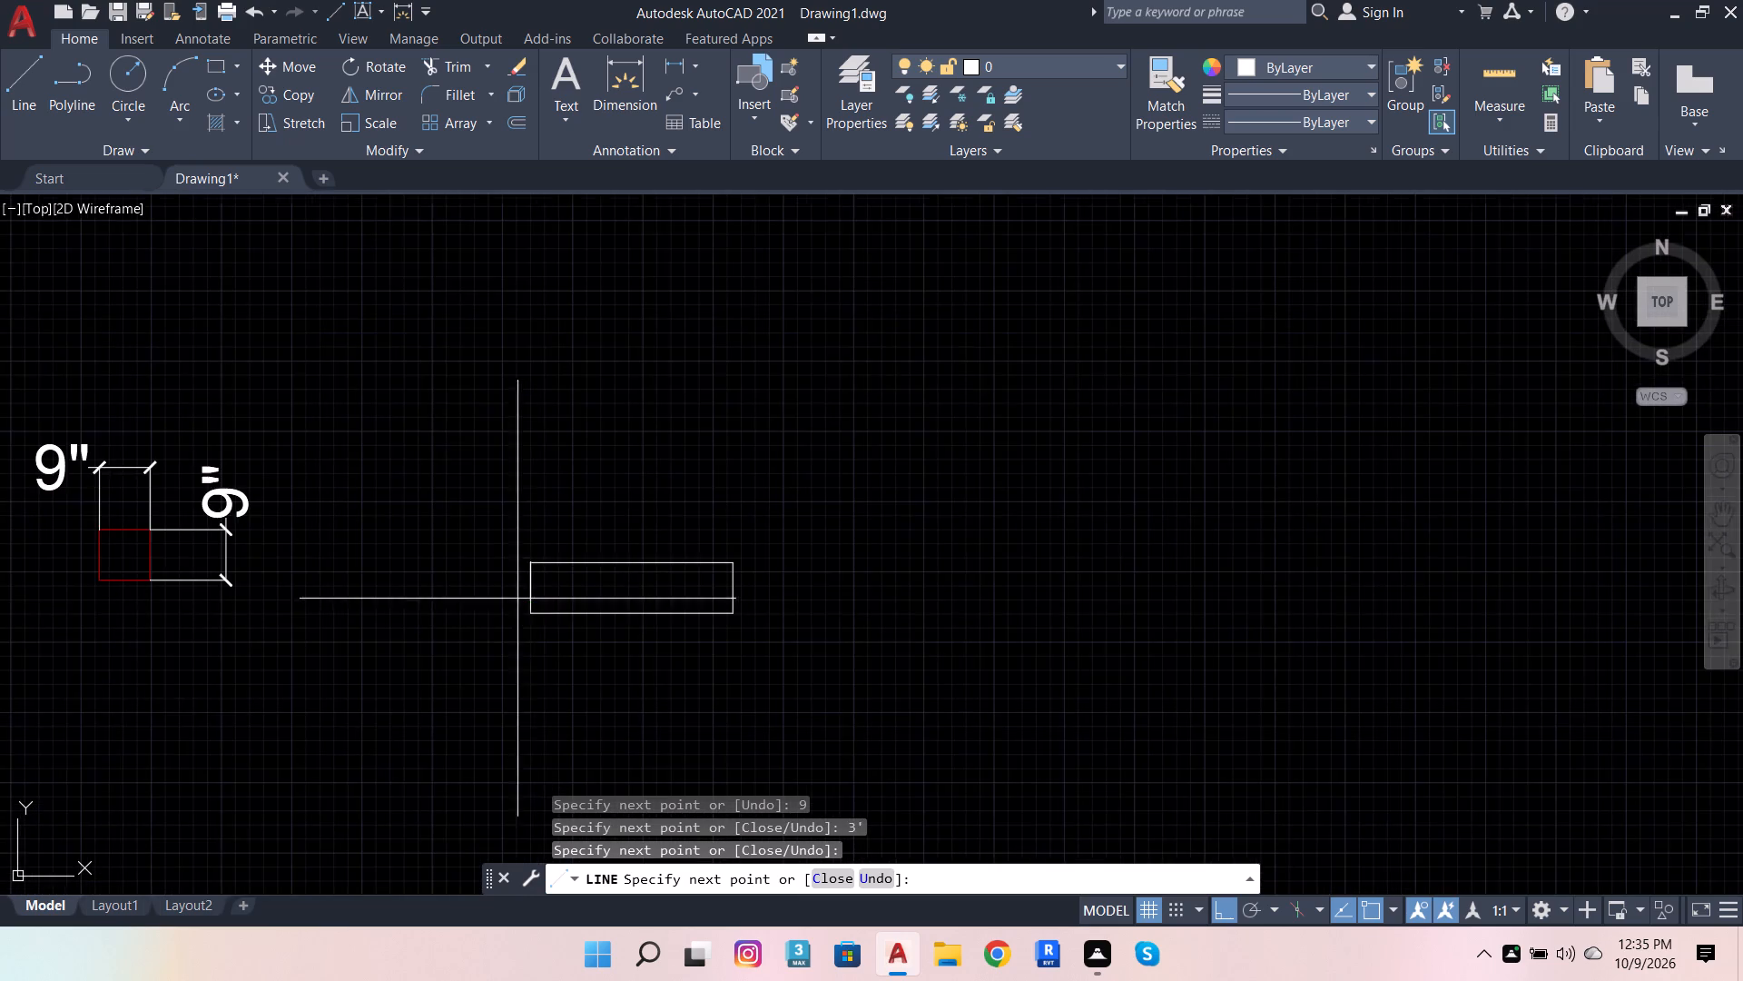
scroll(530, 594, up, 3)
key(Escape)
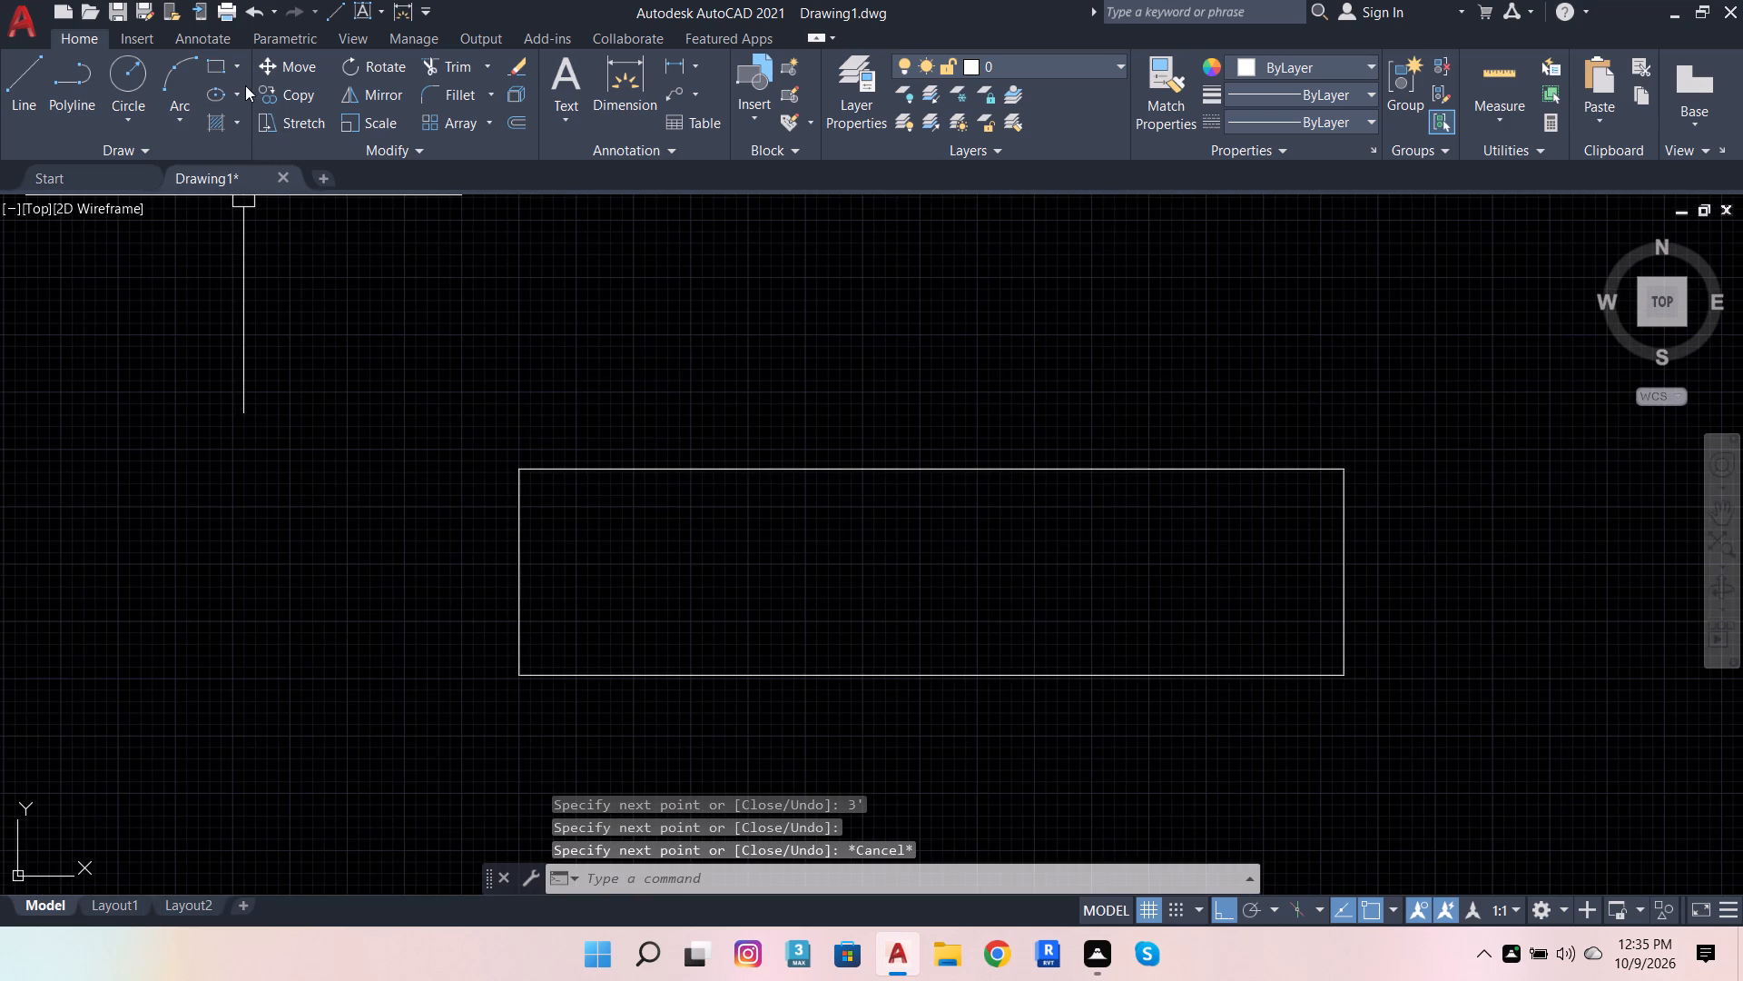
Draw a horizontal centre line from the midpoint of the rectangle's left side to slightly beyond its right side.
click(41, 61)
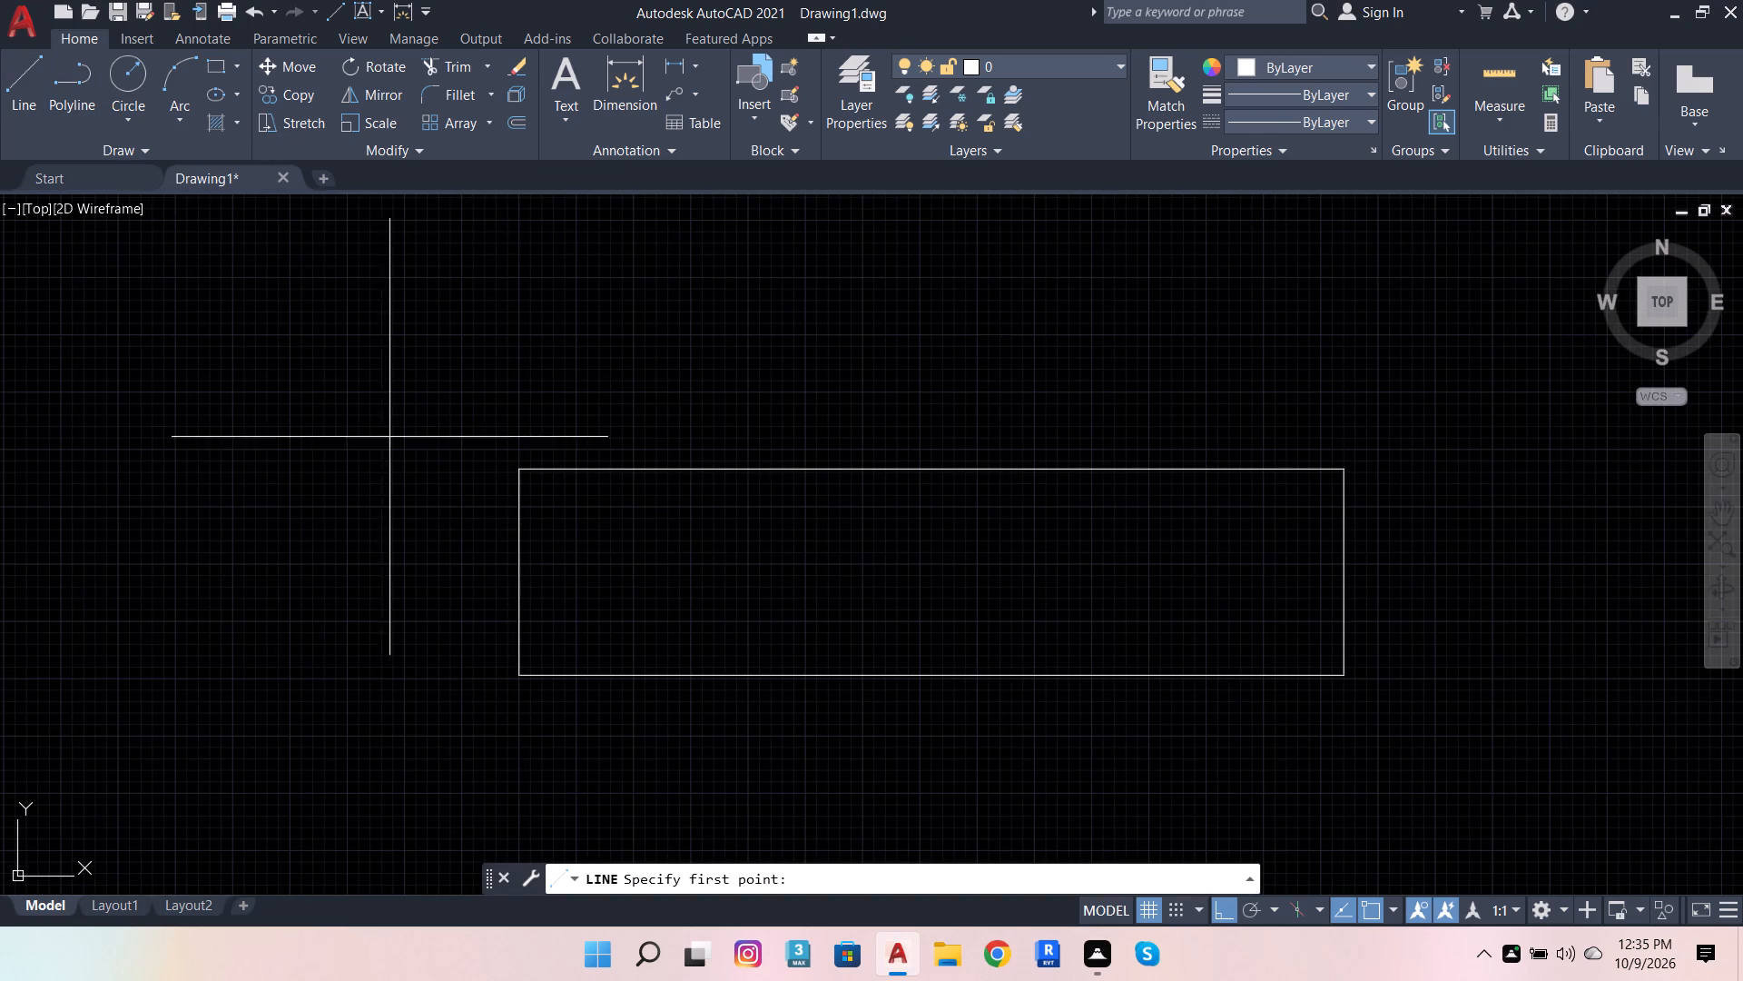
shift+right_click(414, 495)
click(472, 537)
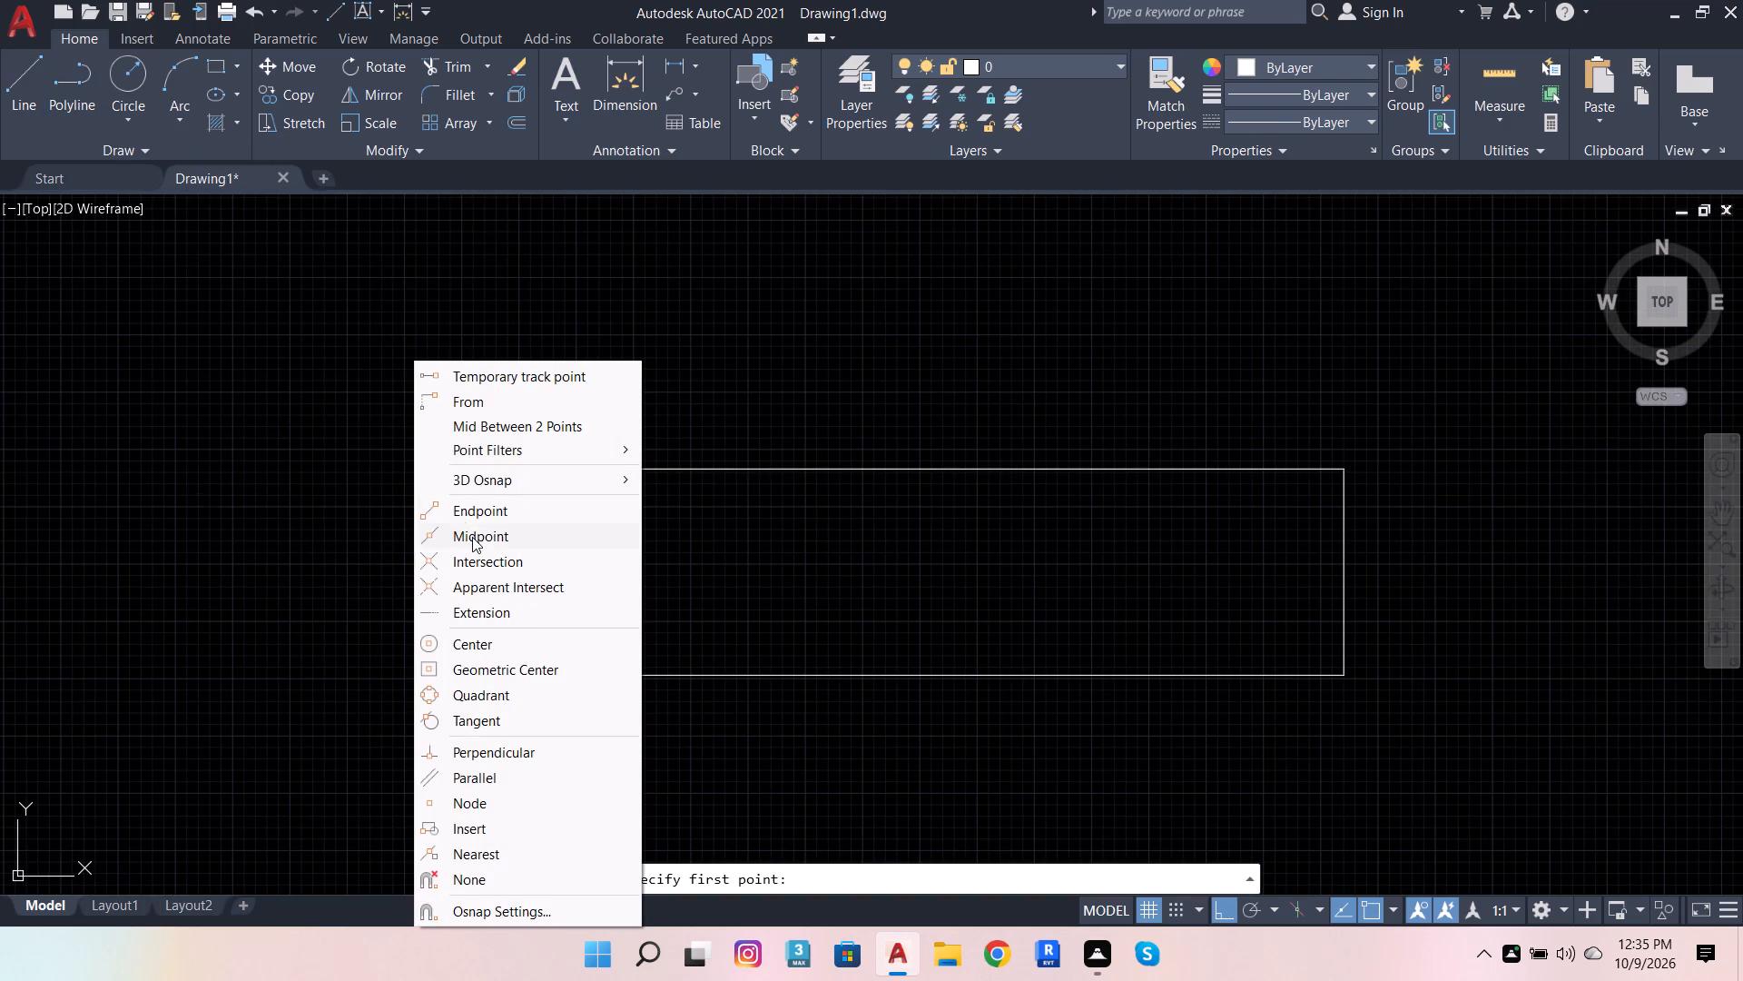
click(524, 572)
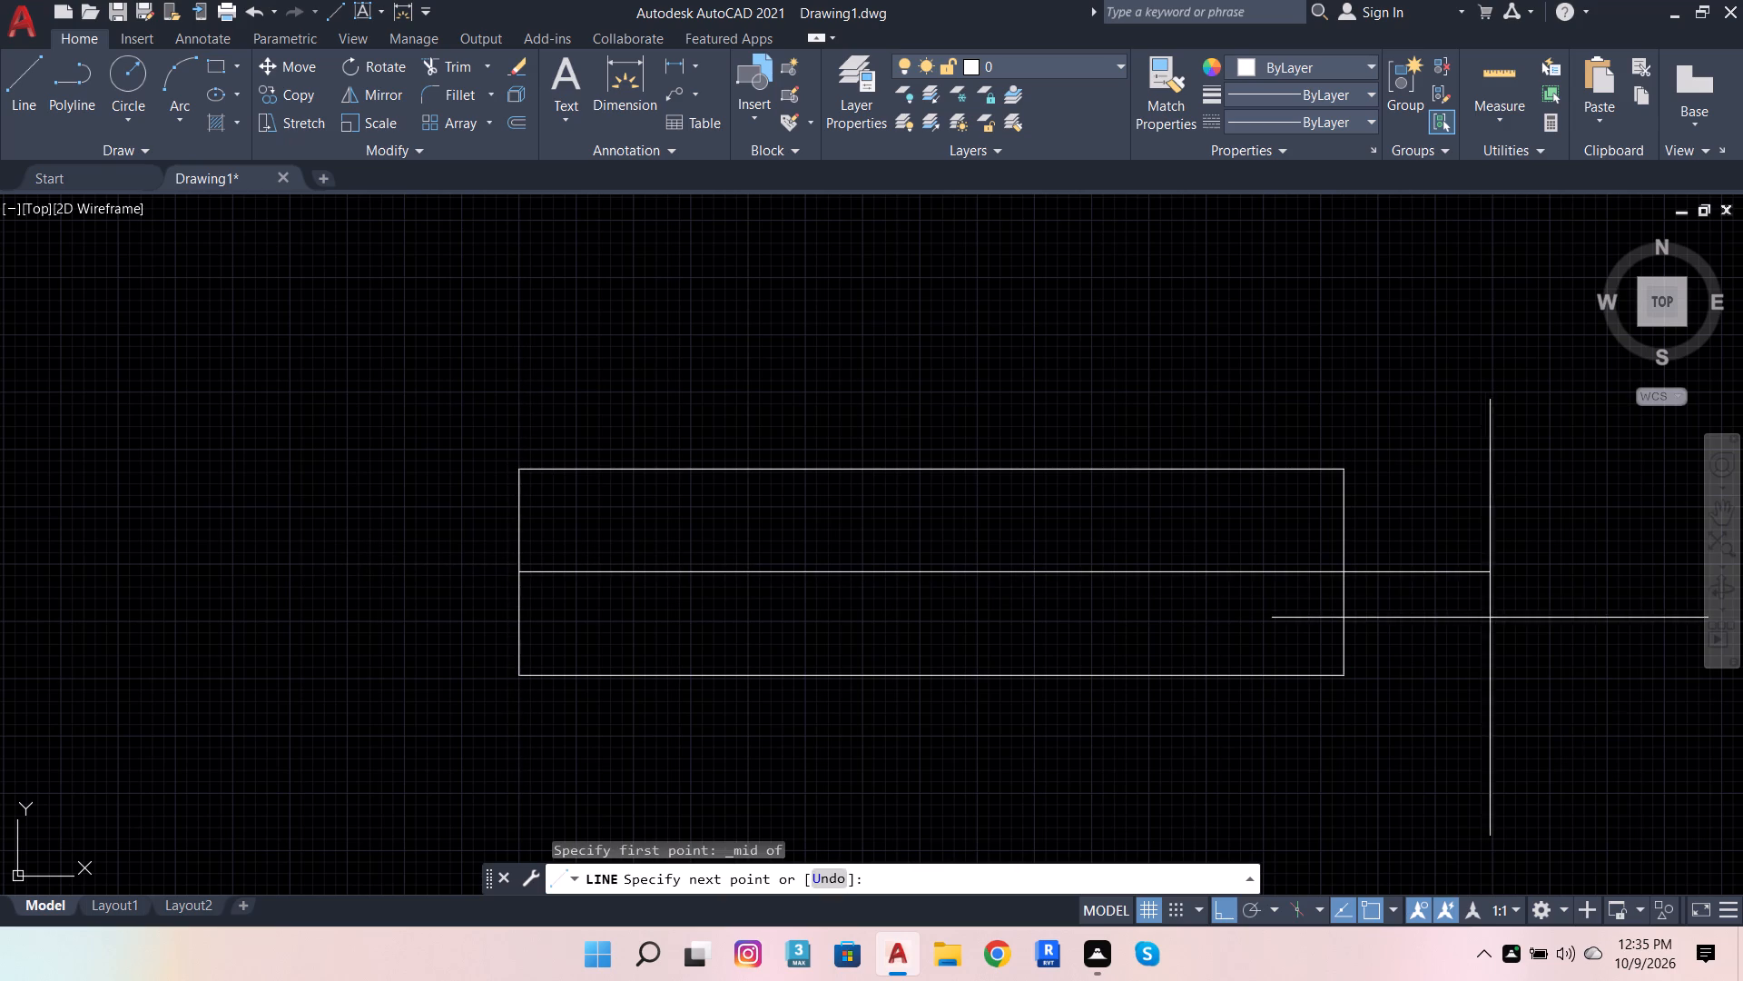
click(1423, 583)
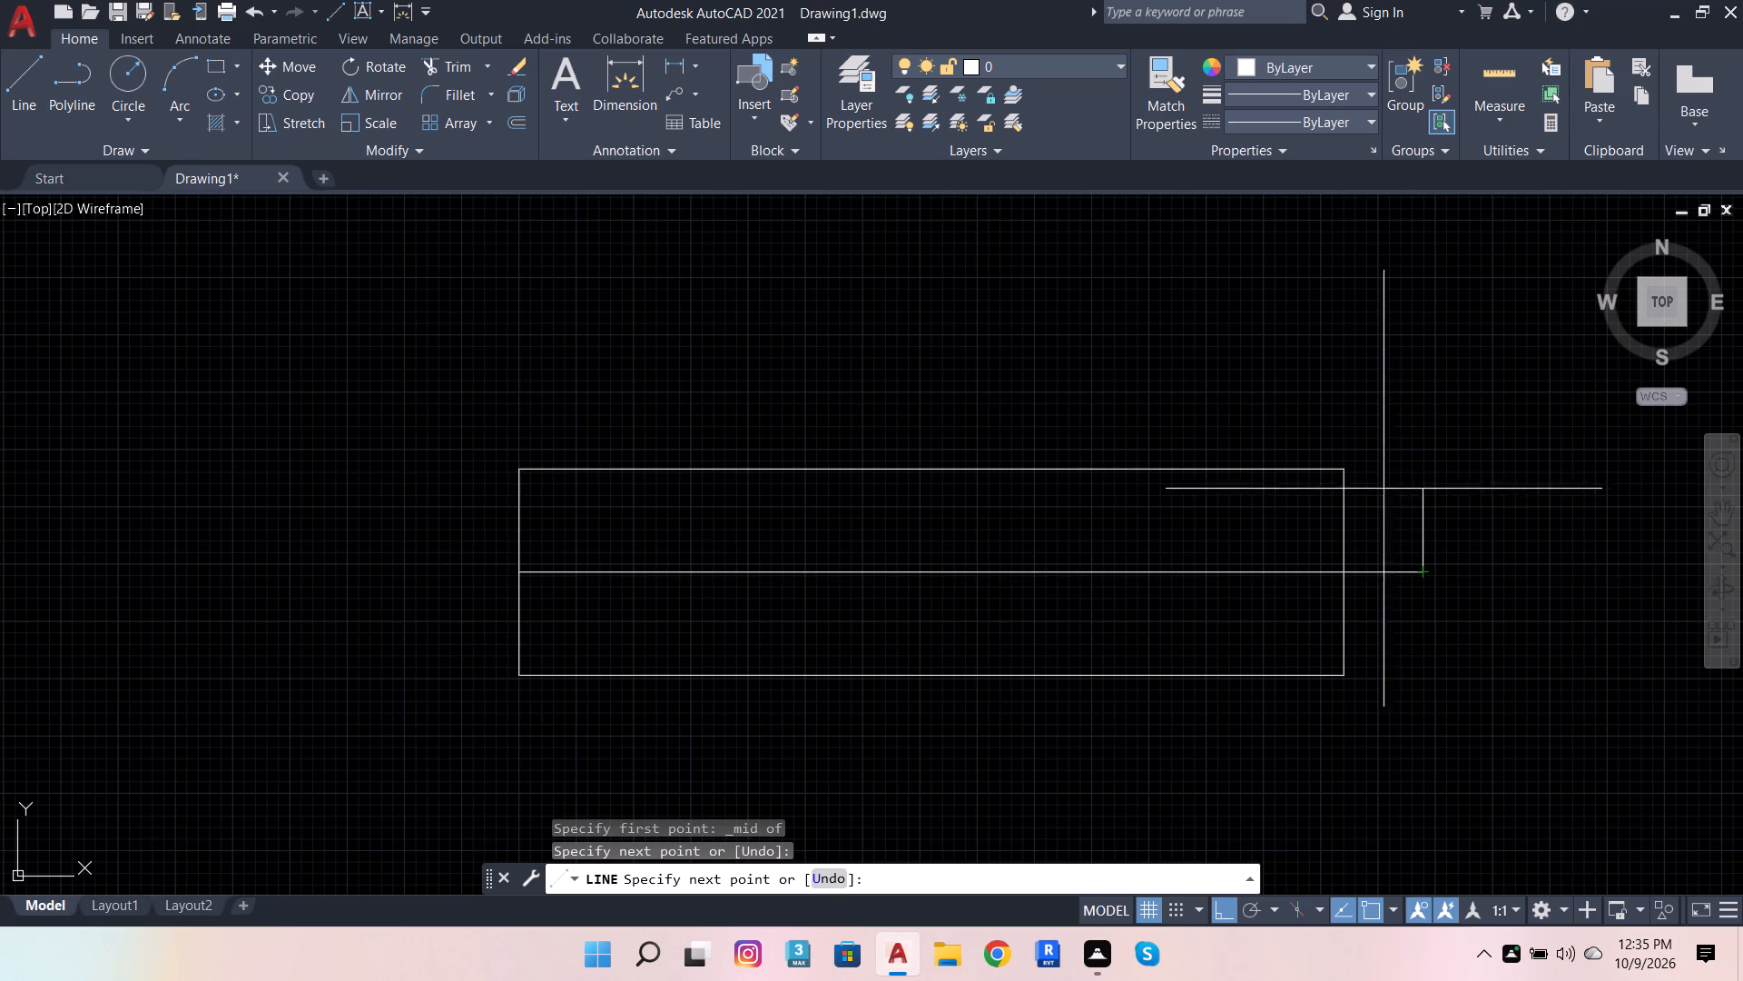
key(space)
Offset both short sides of the rectangle inward by 1" twice, giving two inset verticals at each end.
click(1337, 550)
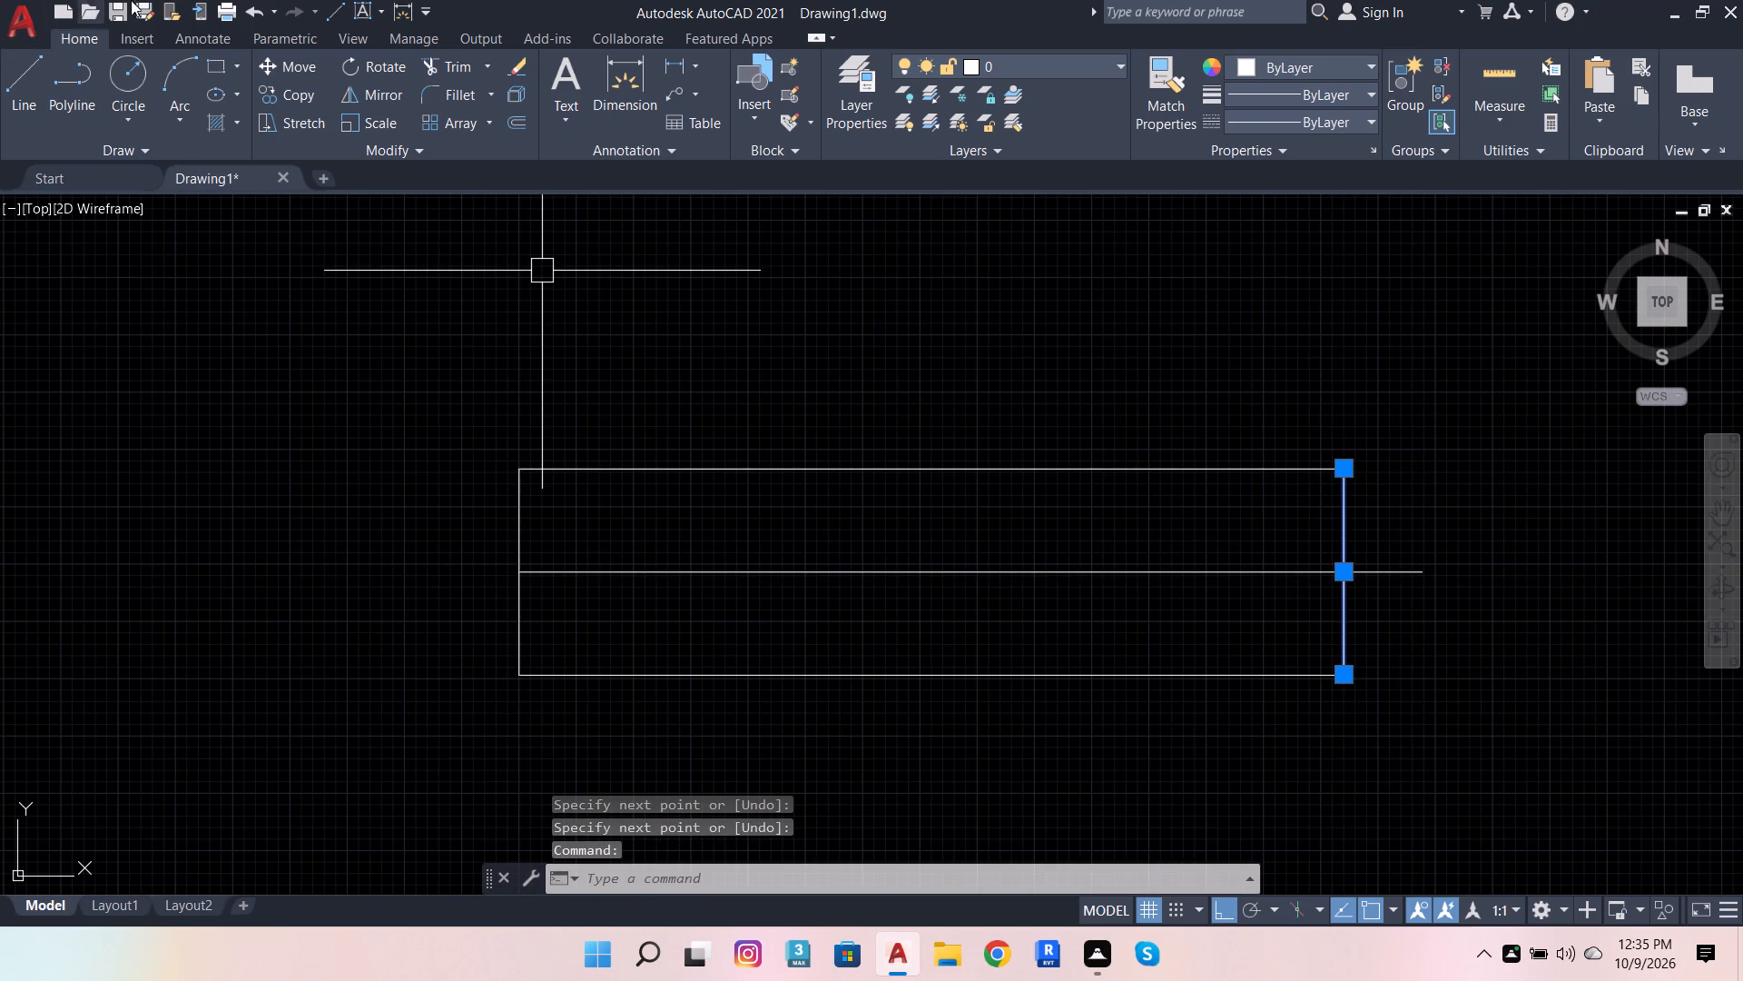
click(520, 129)
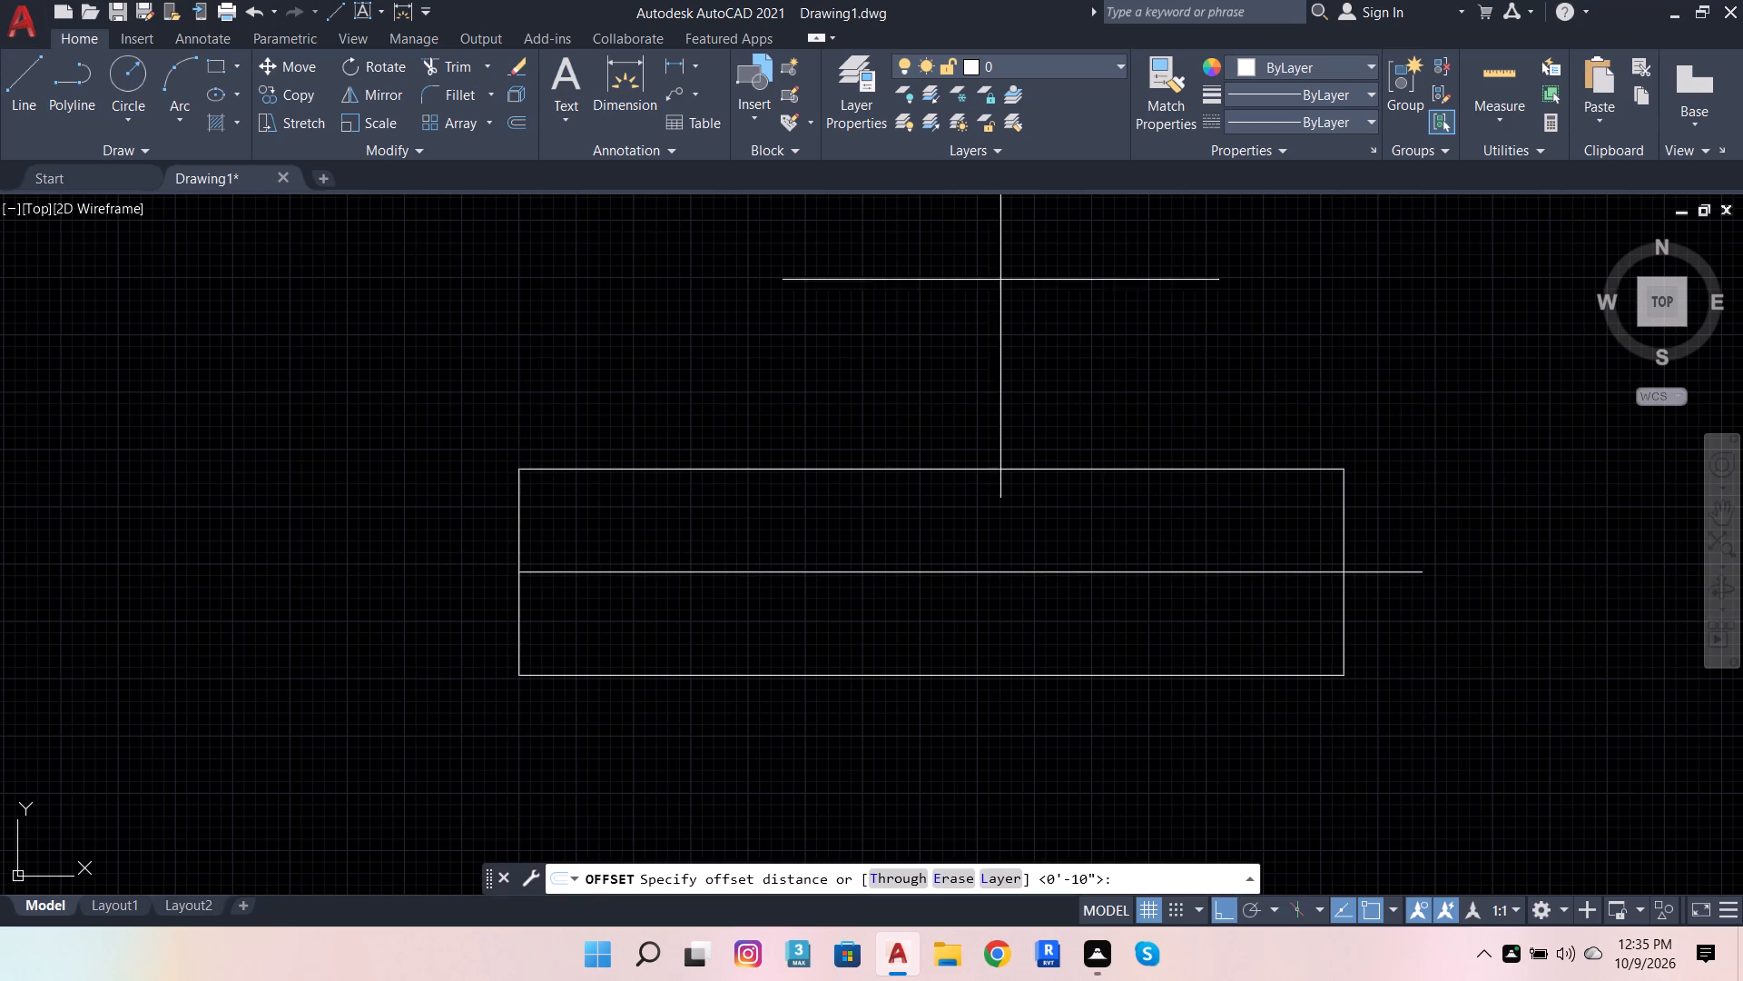
click(1343, 472)
key(1)
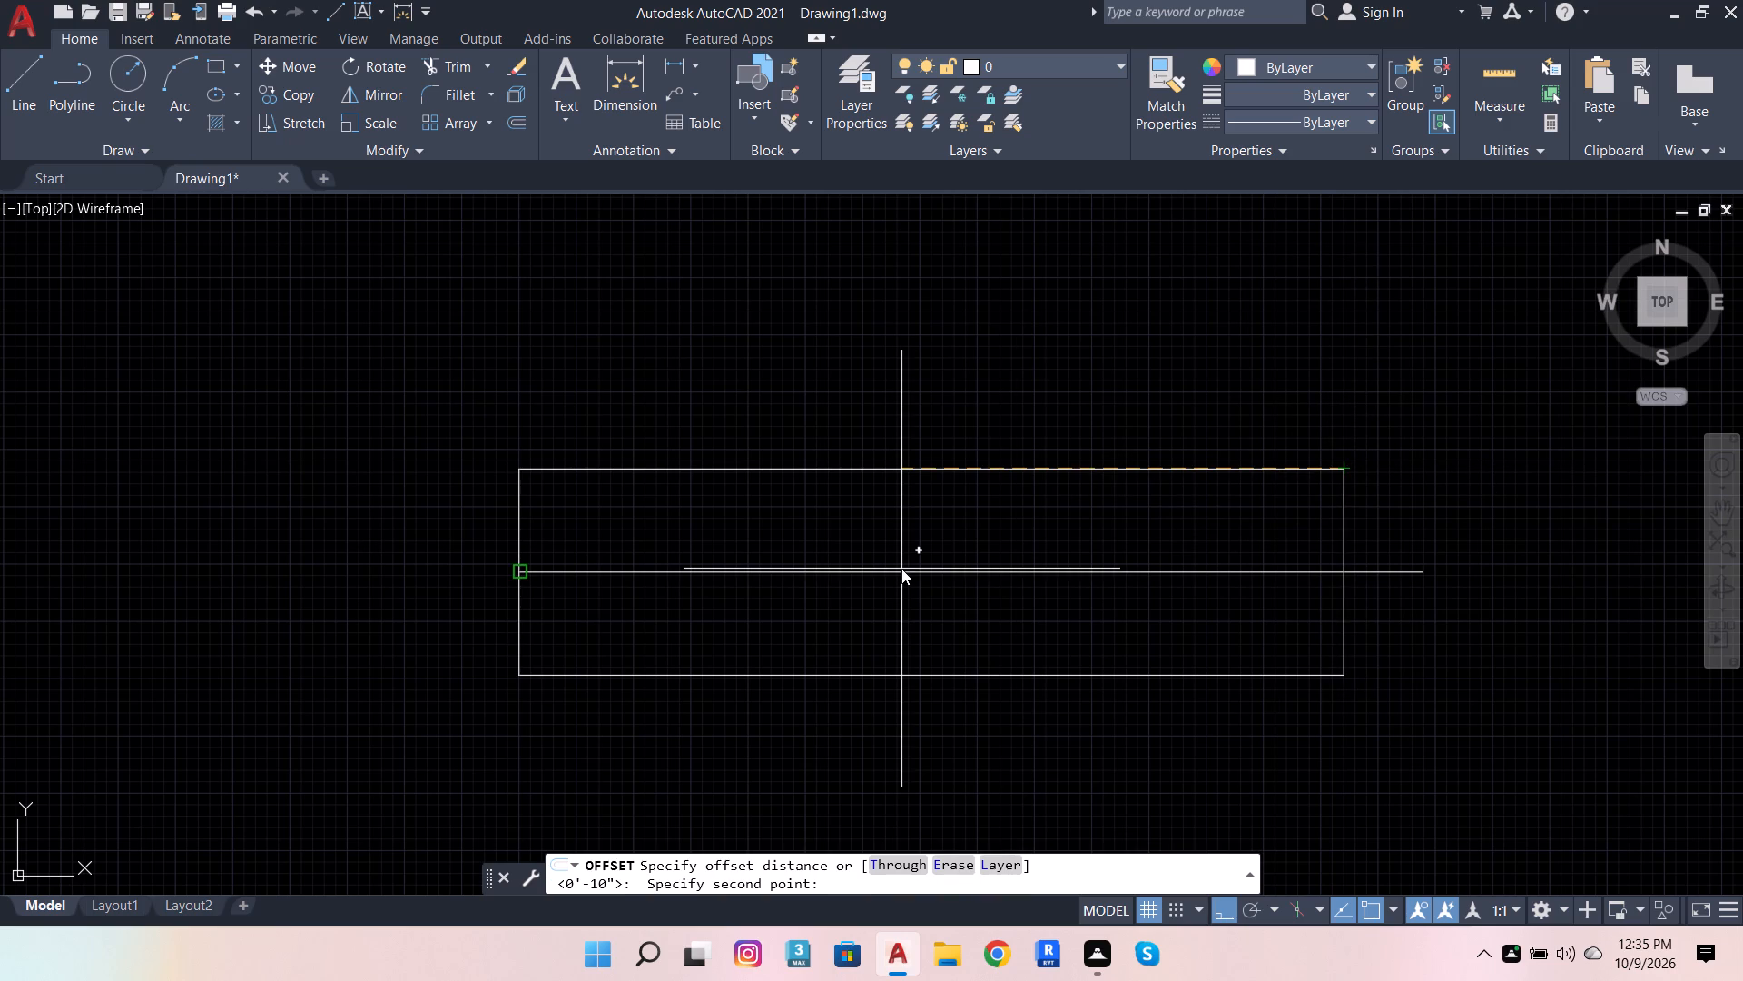
key(Return)
click(901, 569)
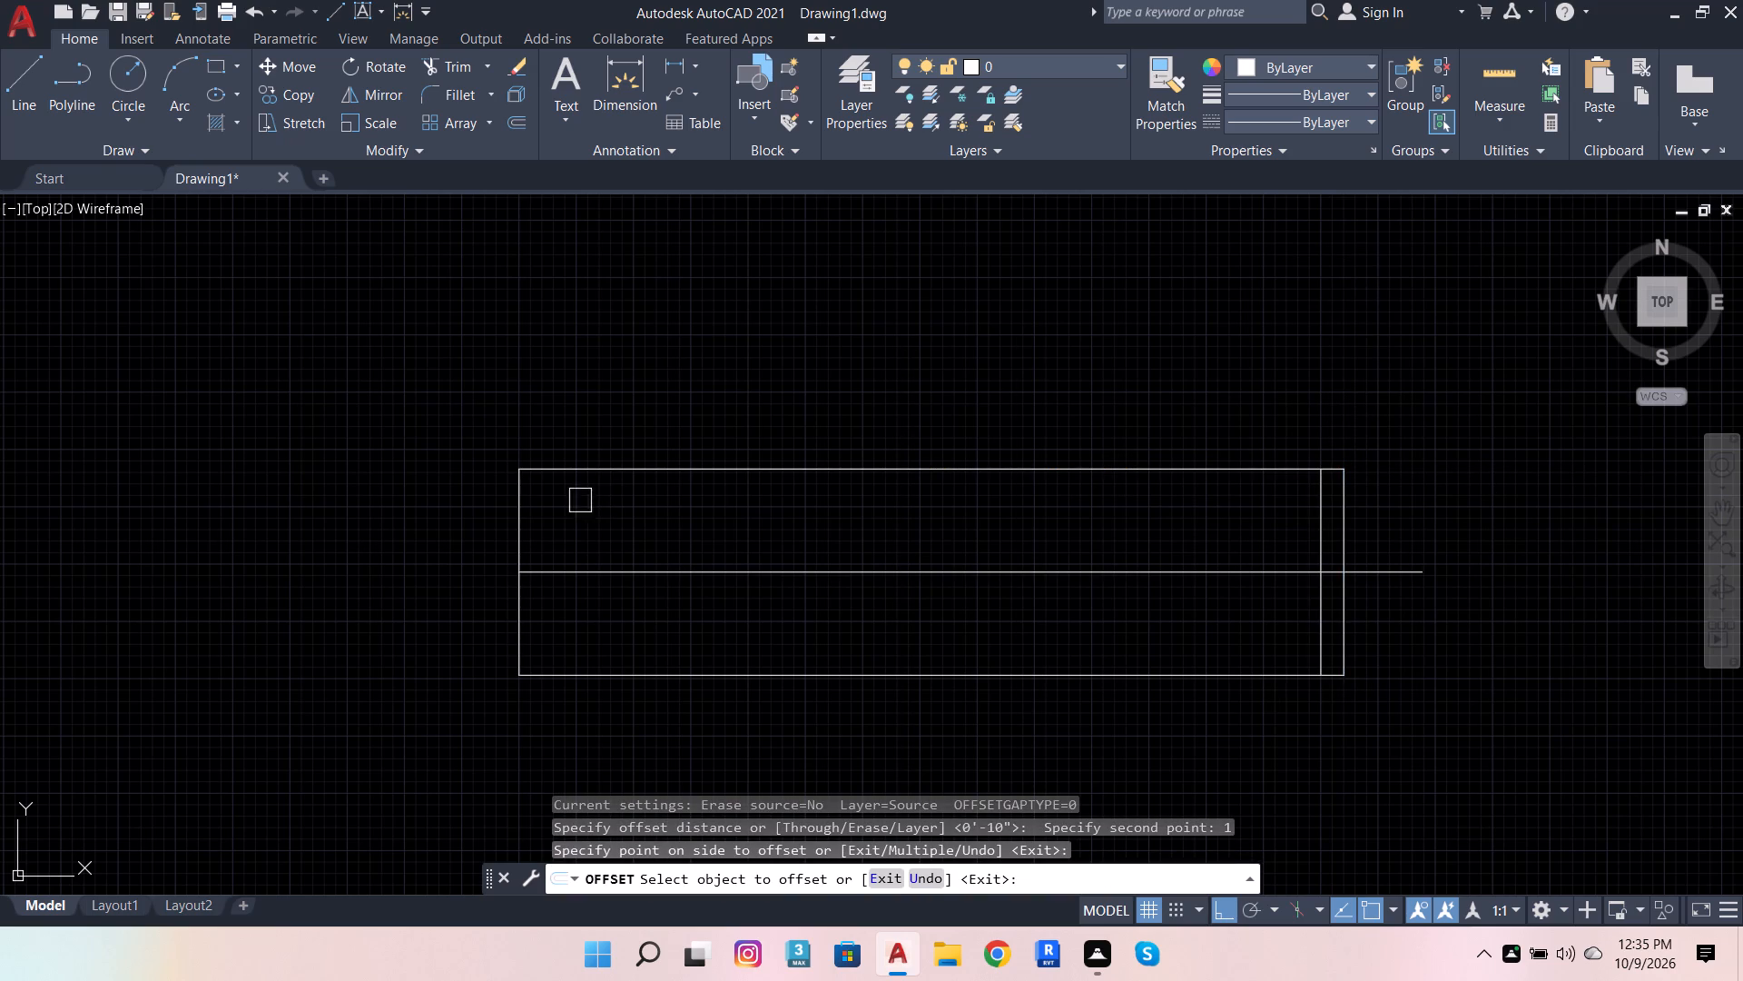
click(514, 530)
click(618, 520)
click(545, 529)
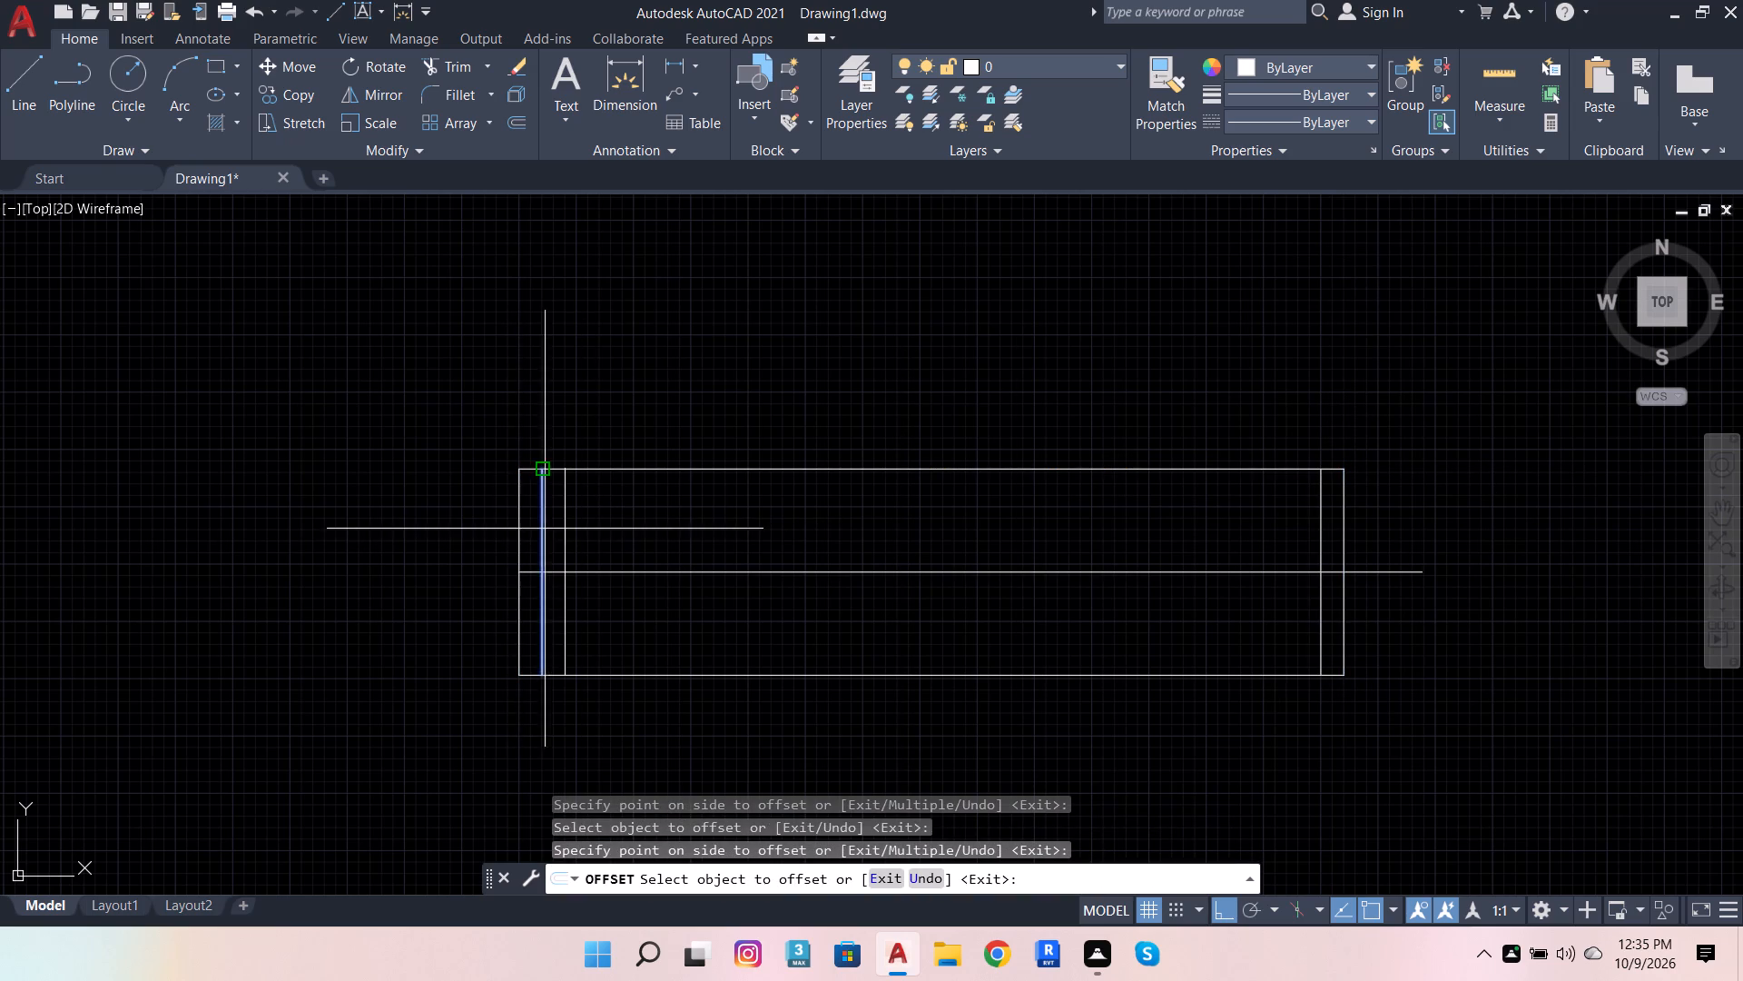
click(679, 531)
click(1321, 522)
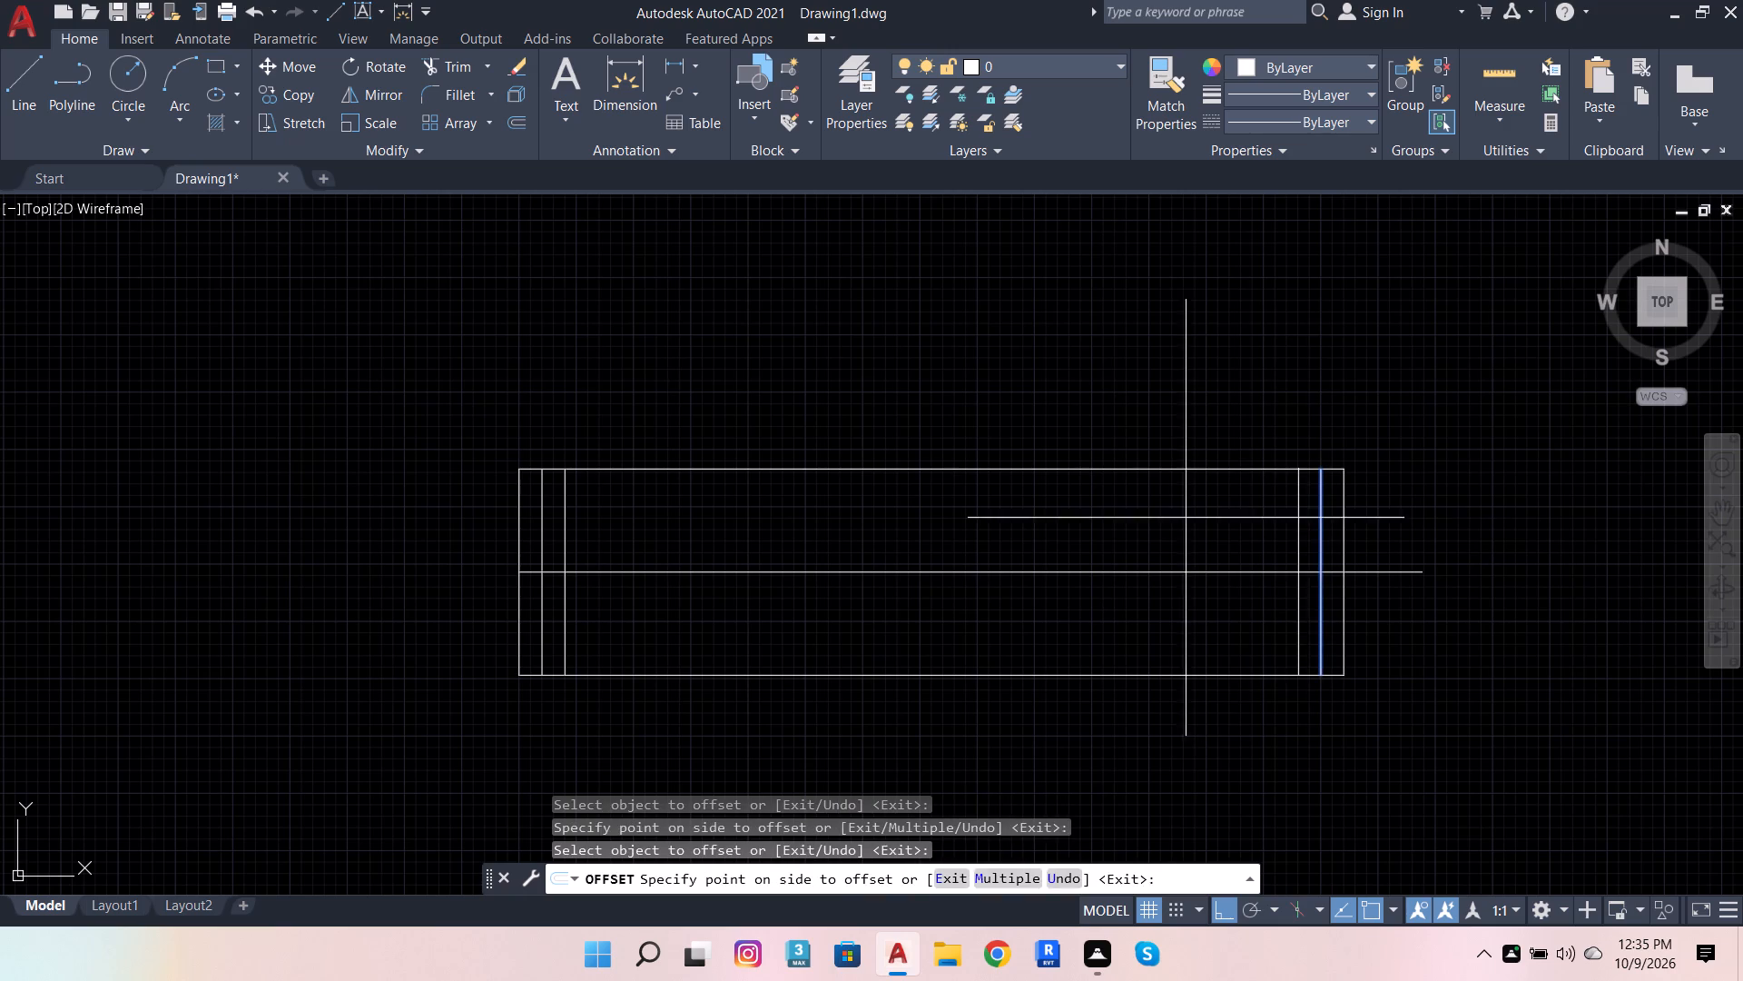
click(1185, 511)
Offset the rectangle's horizontal centre line 1" above and 1" below.
click(1256, 561)
click(1274, 385)
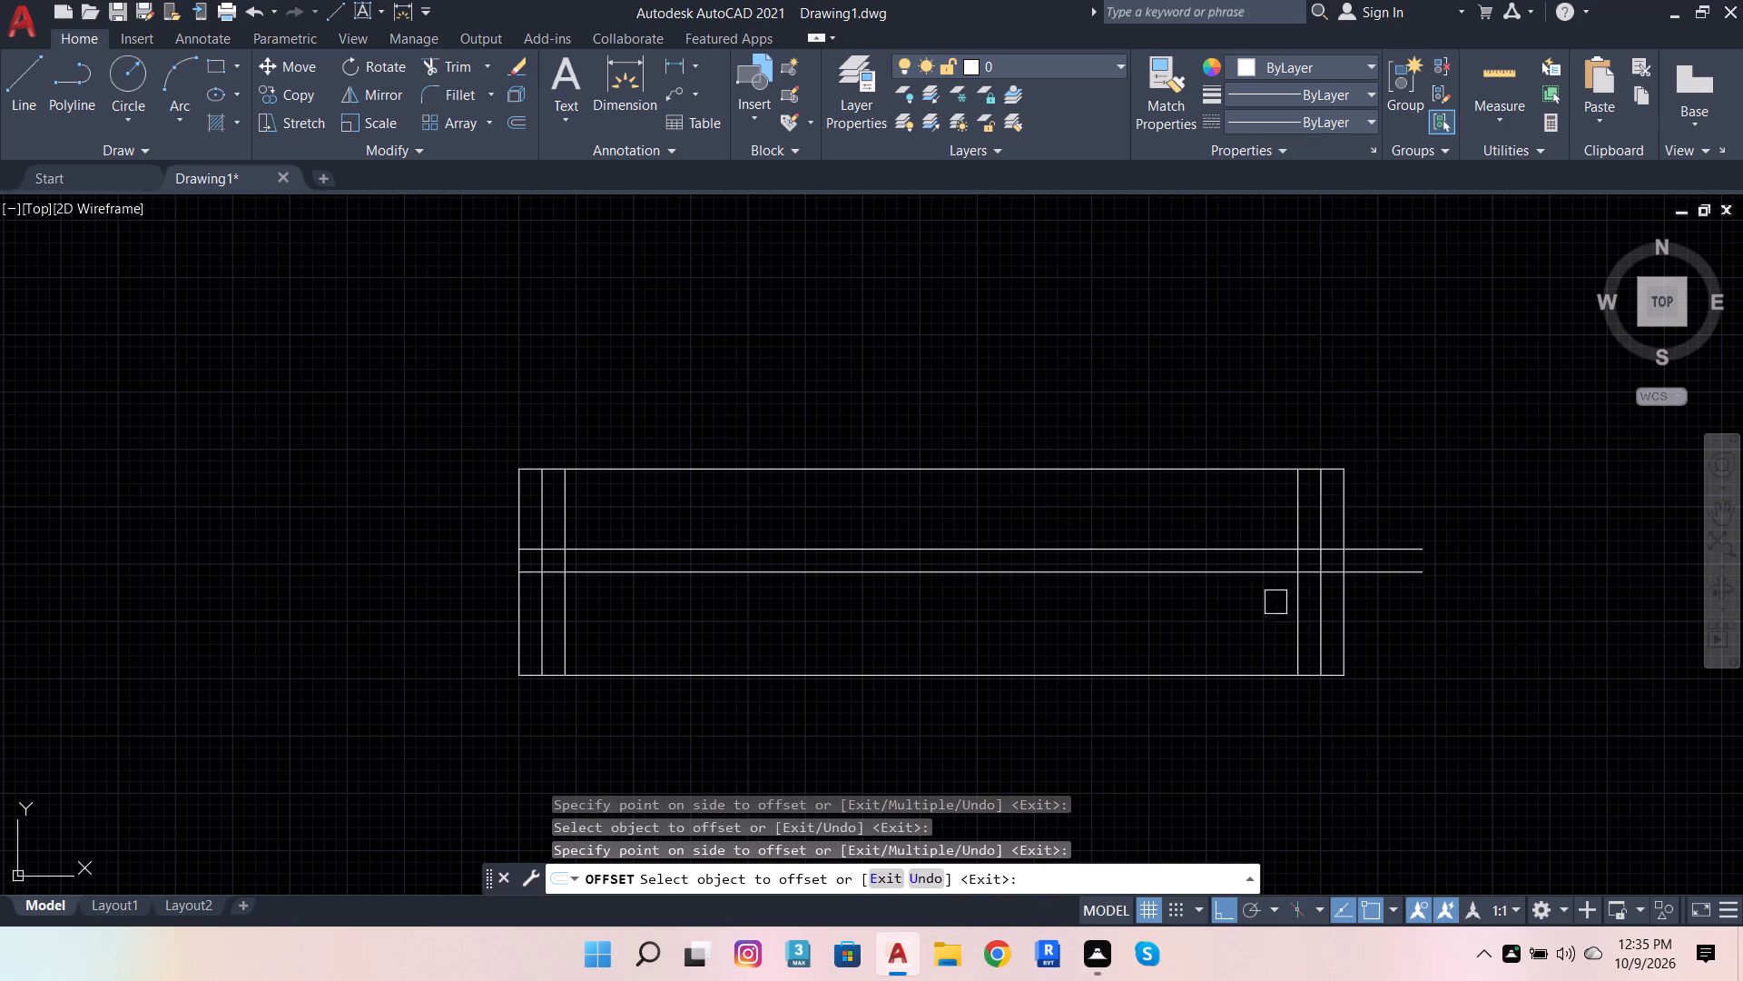
click(1255, 576)
click(1229, 607)
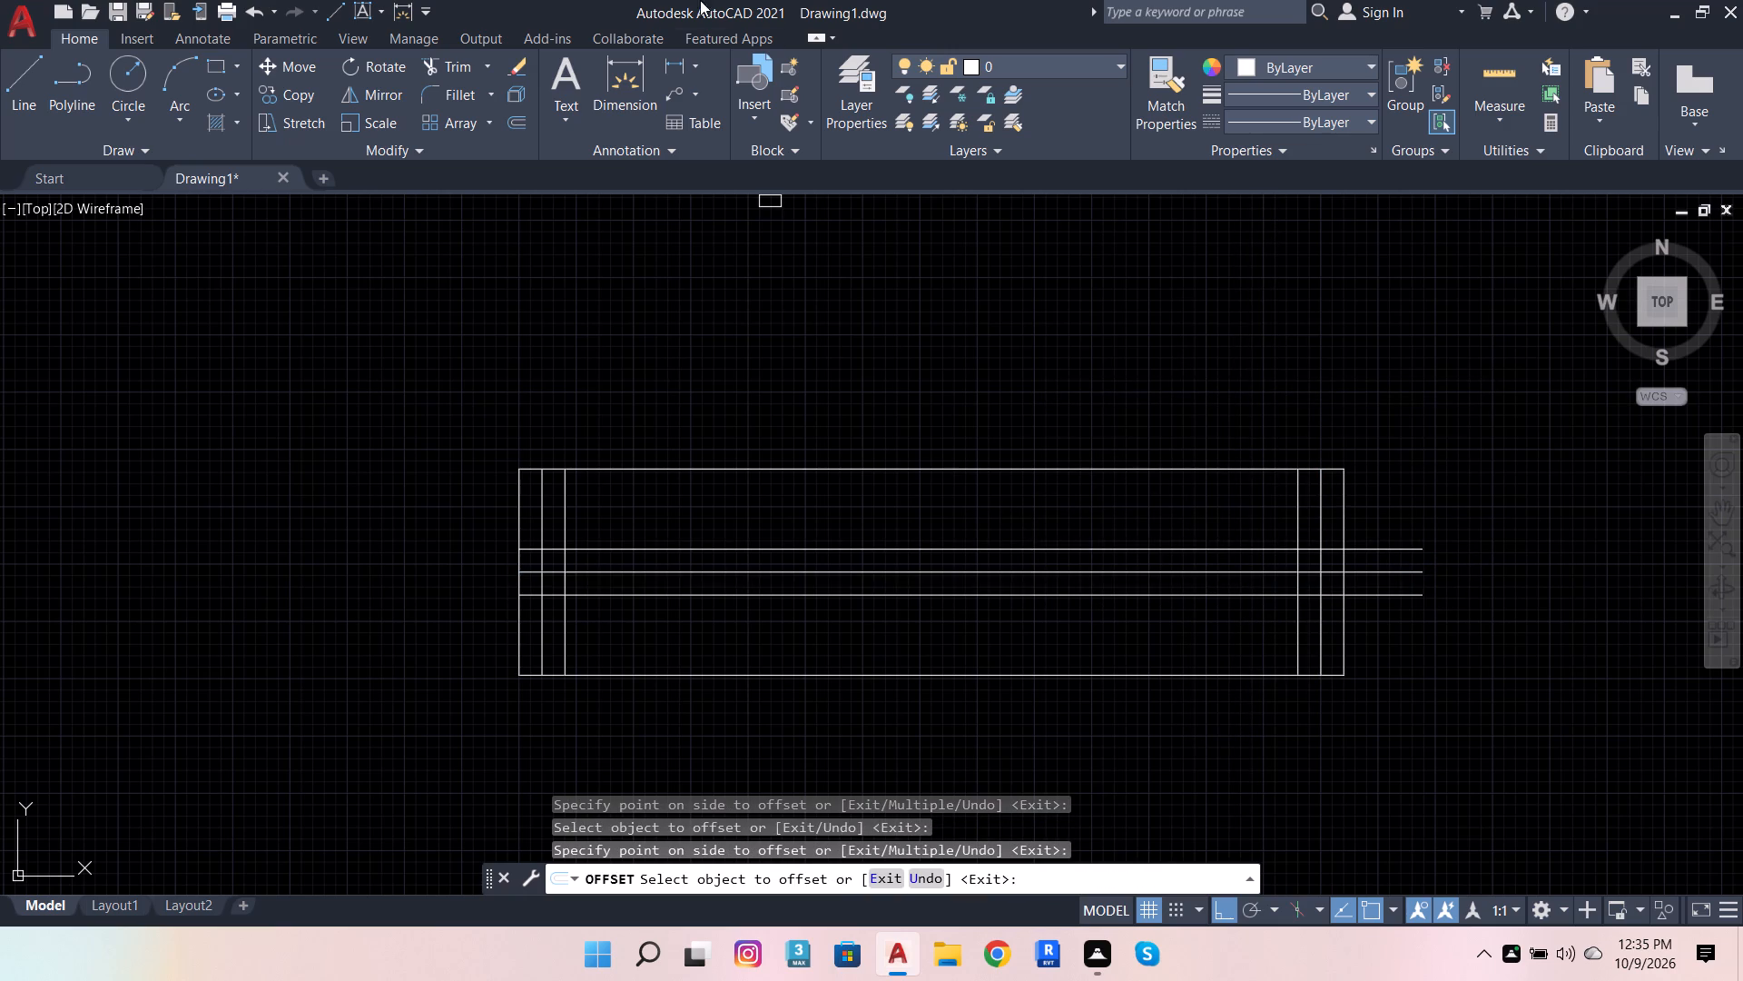
At the rectangle's right end, trim the outer two horizontal lines back to the first inset vertical and the middle one to the second.
click(455, 67)
scroll(1352, 619, up, 2)
drag(1407, 386, 1428, 681)
scroll(1311, 458, up, 2)
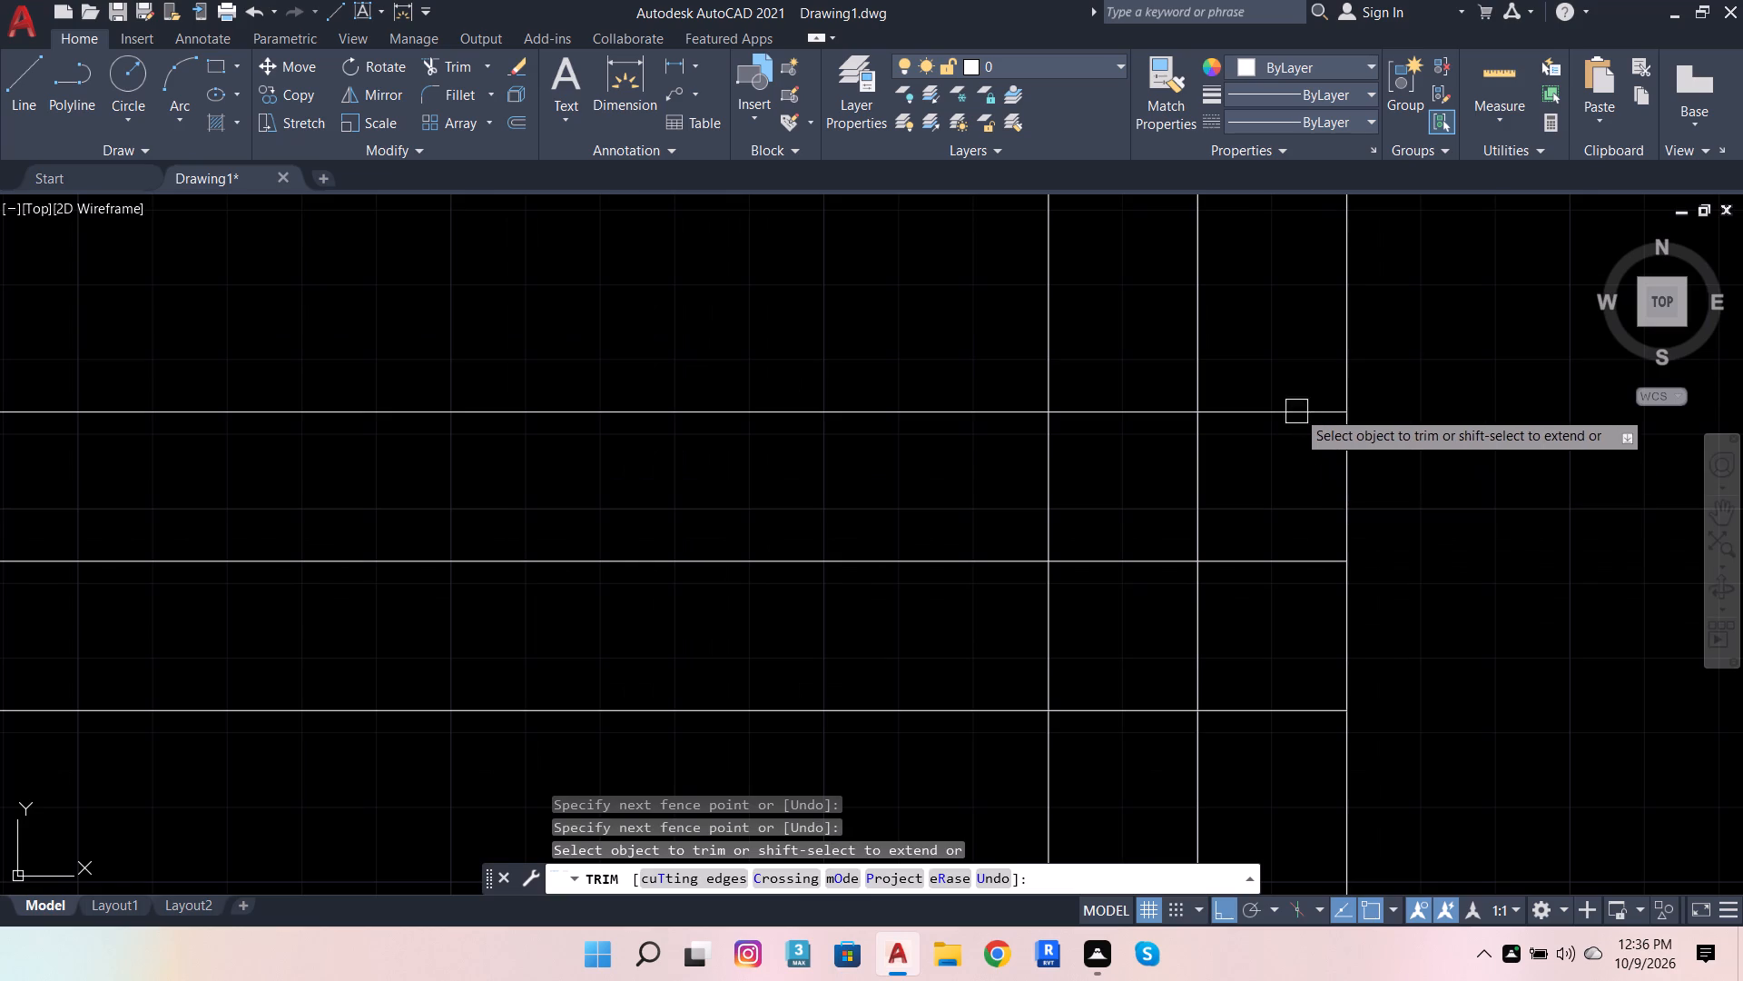
drag(1283, 365, 1278, 813)
click(1158, 559)
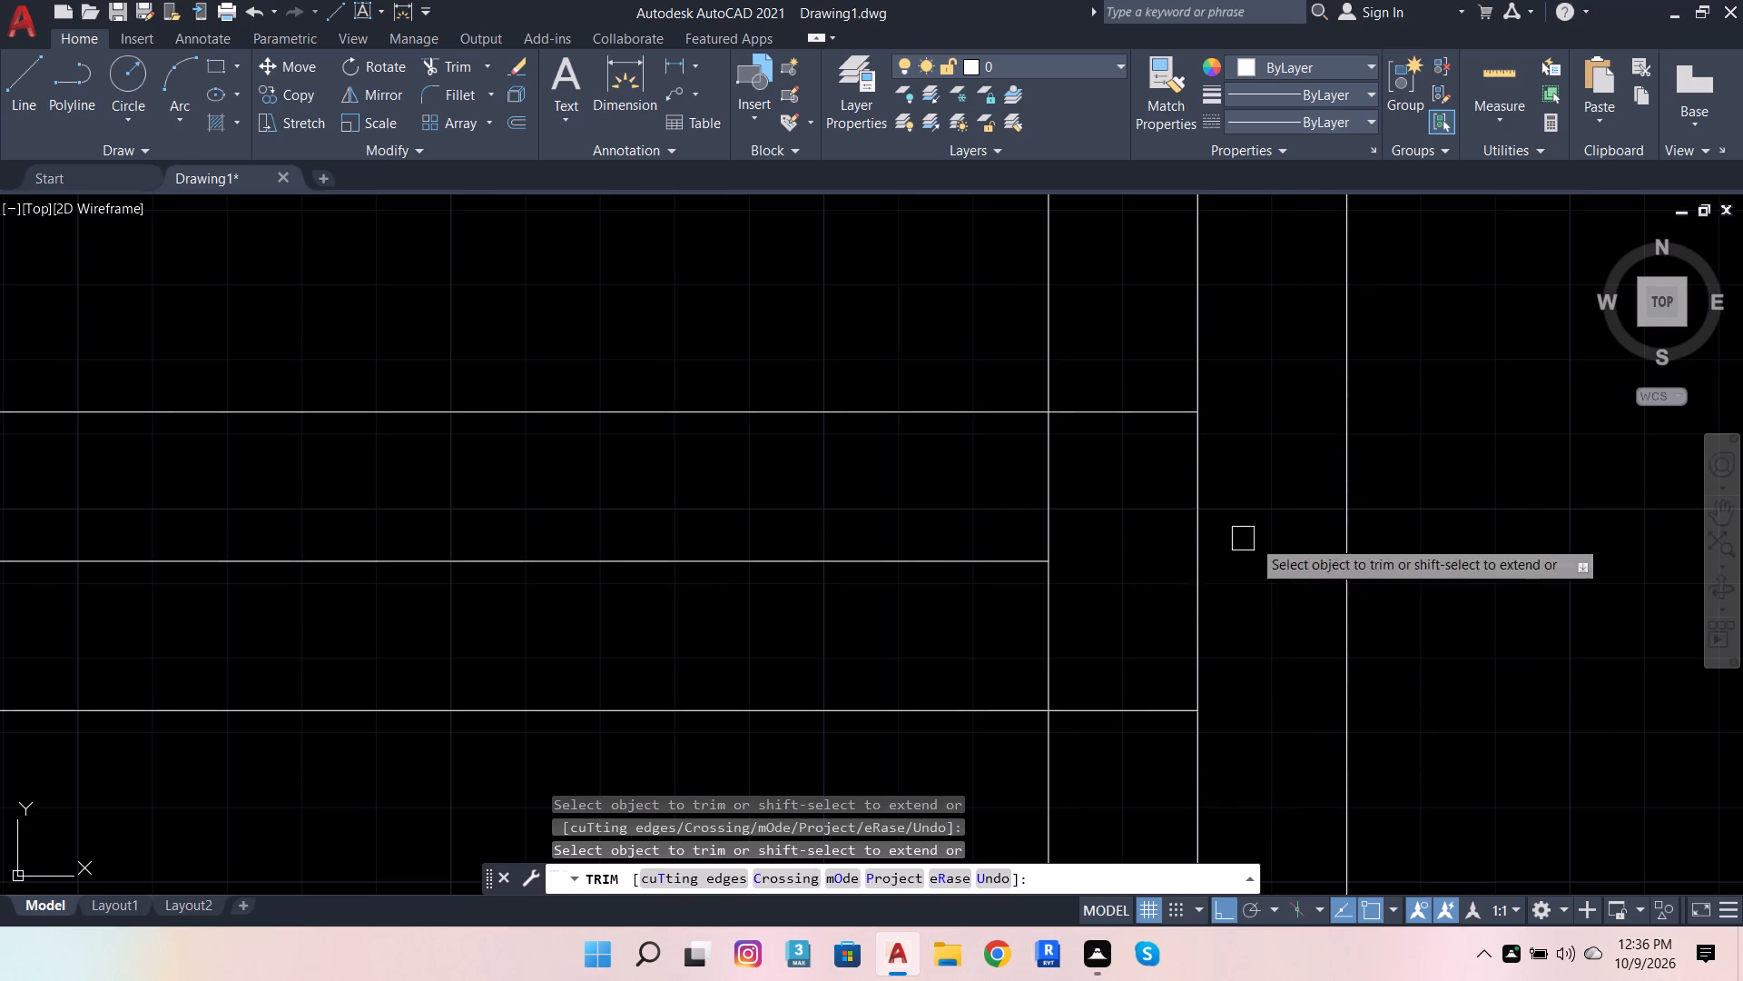
Trim the right end's second inset vertical above and below the group of three horizontal lines.
scroll(1372, 539, down, 2)
click(1256, 414)
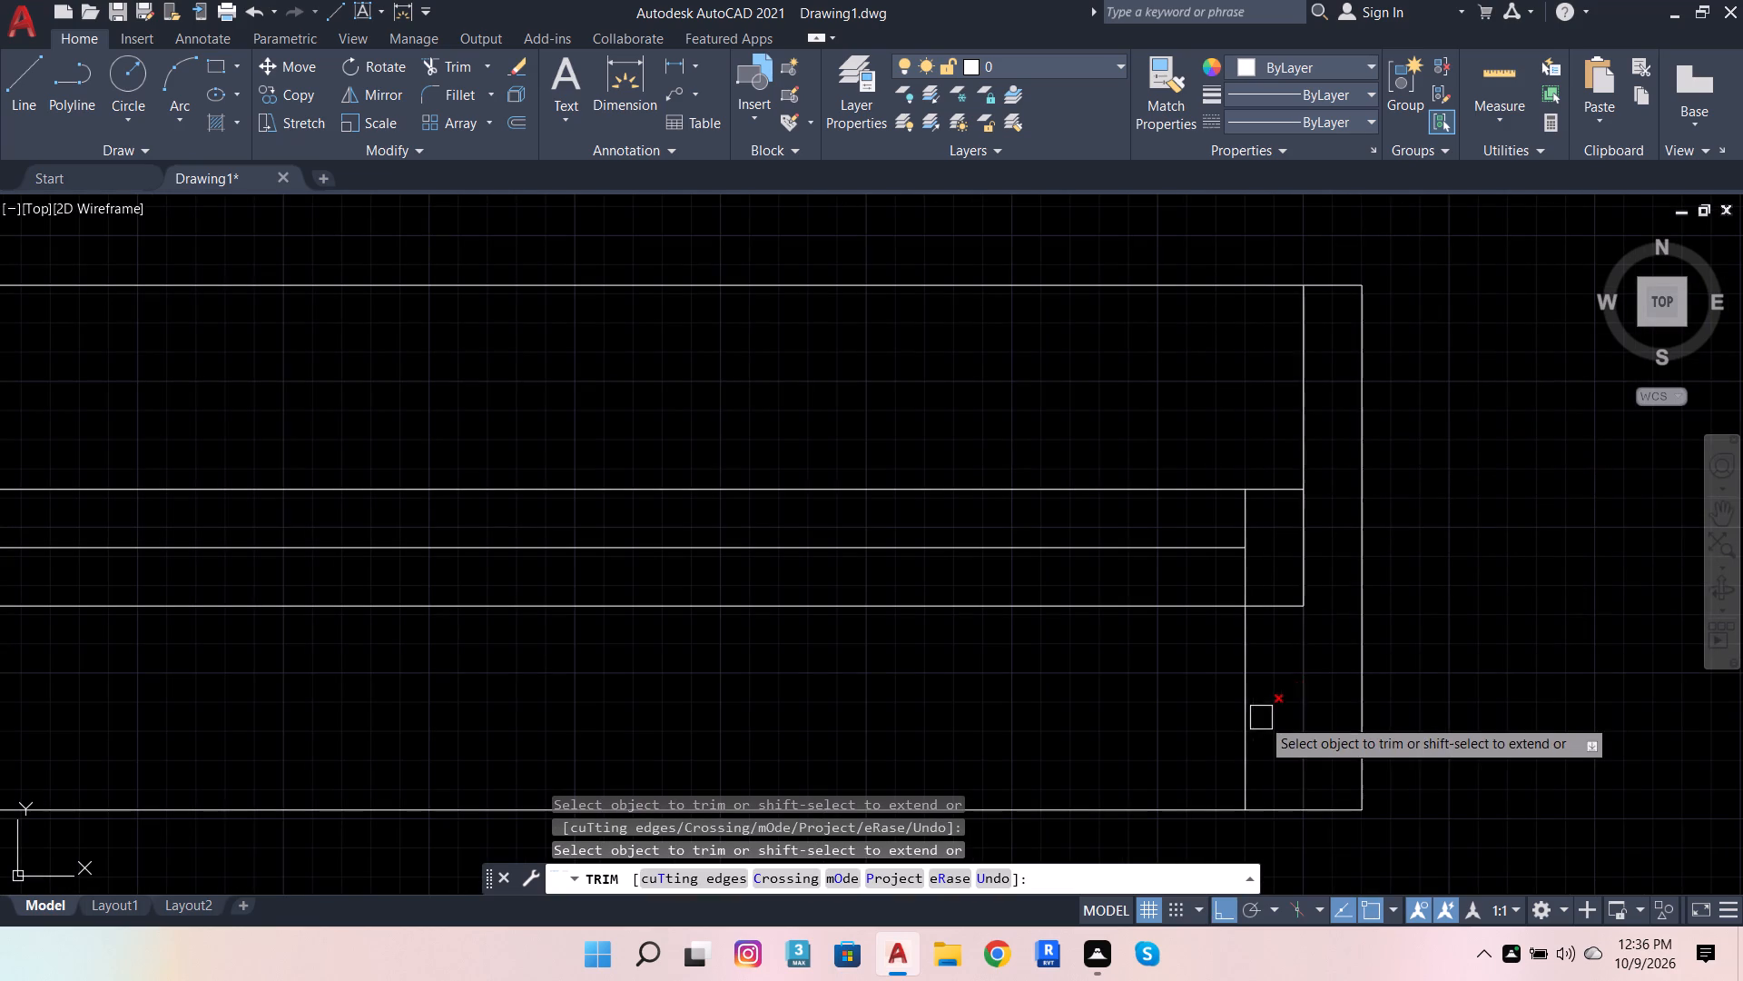
click(1245, 710)
At the rectangle's left end, trim the outer two horizontal lines back to the first inset vertical and the middle one to the second.
scroll(1472, 637, down, 3)
scroll(1078, 622, up, 2)
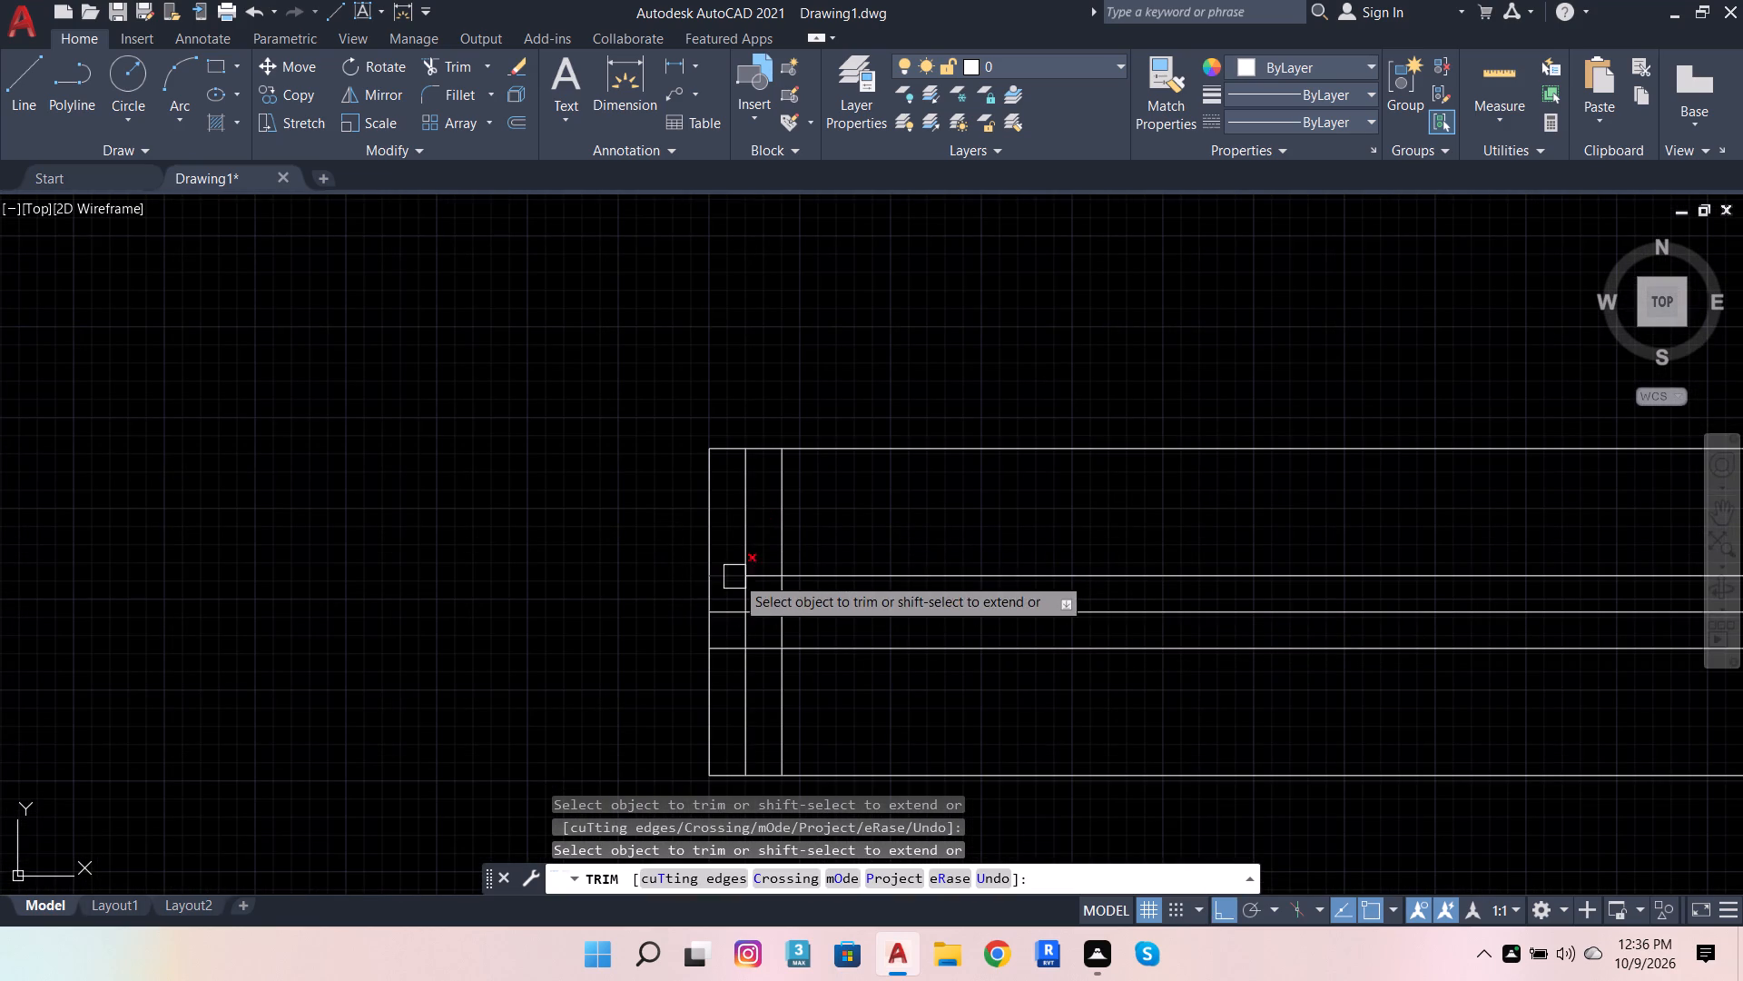
click(720, 550)
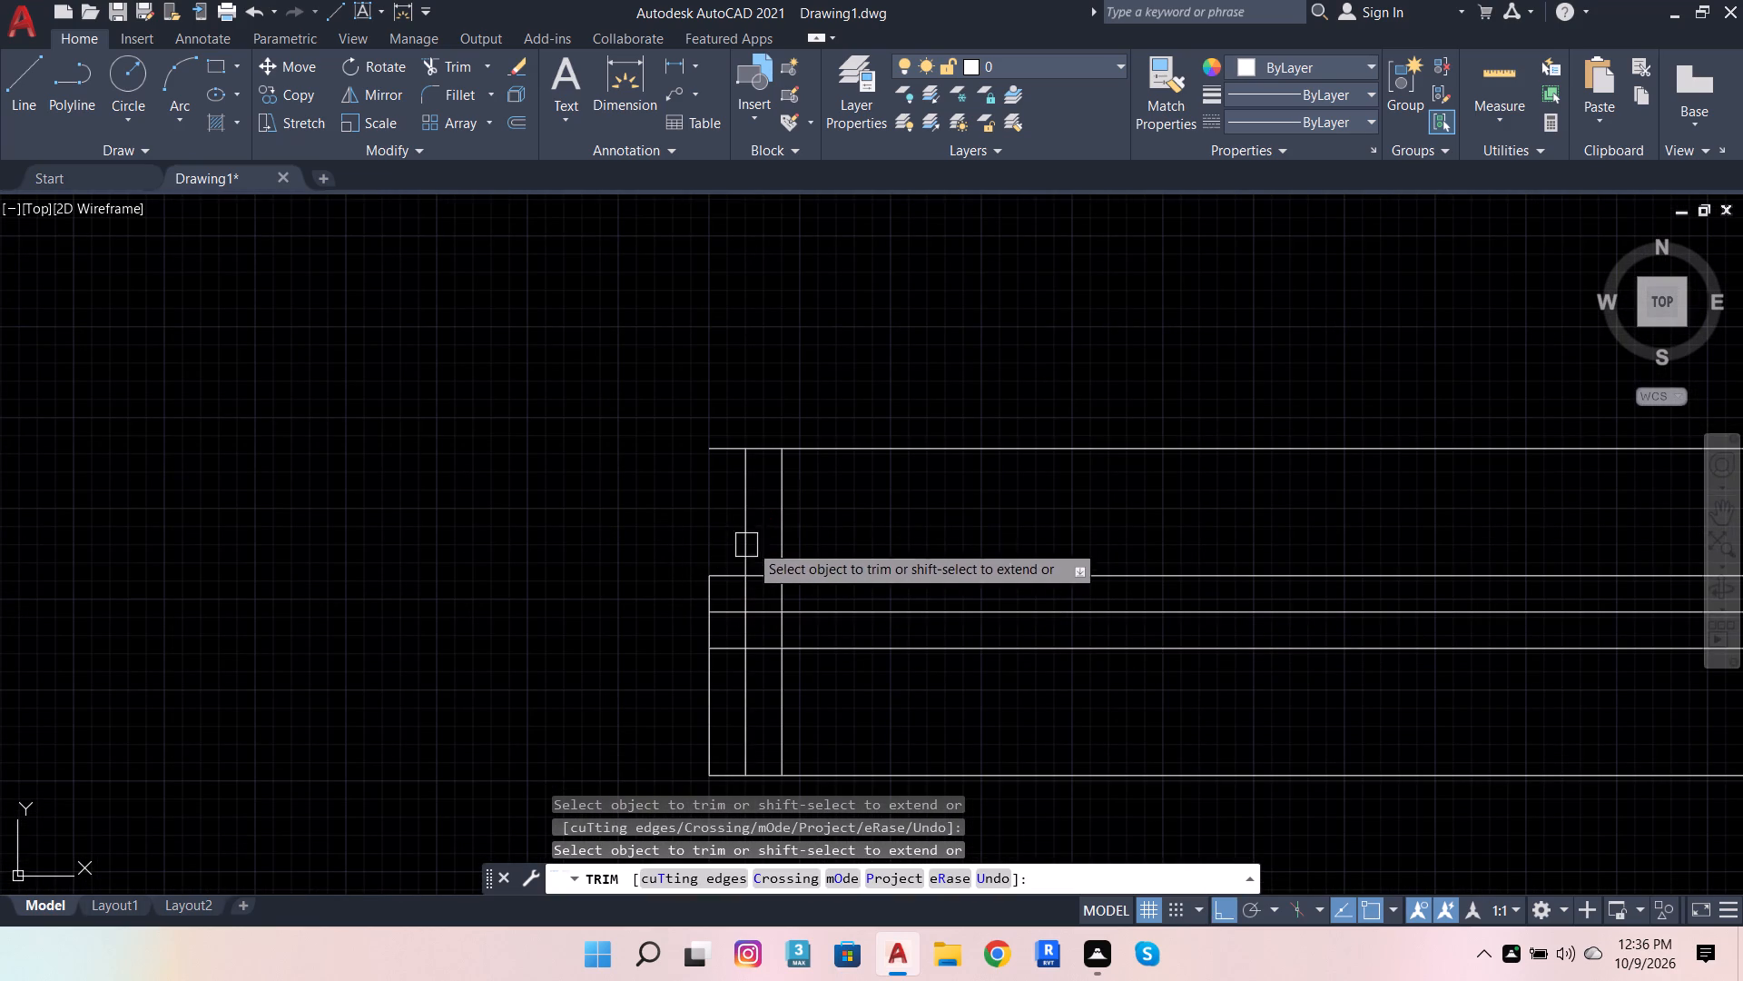
key(ctrl+z)
scroll(985, 476, down, 3)
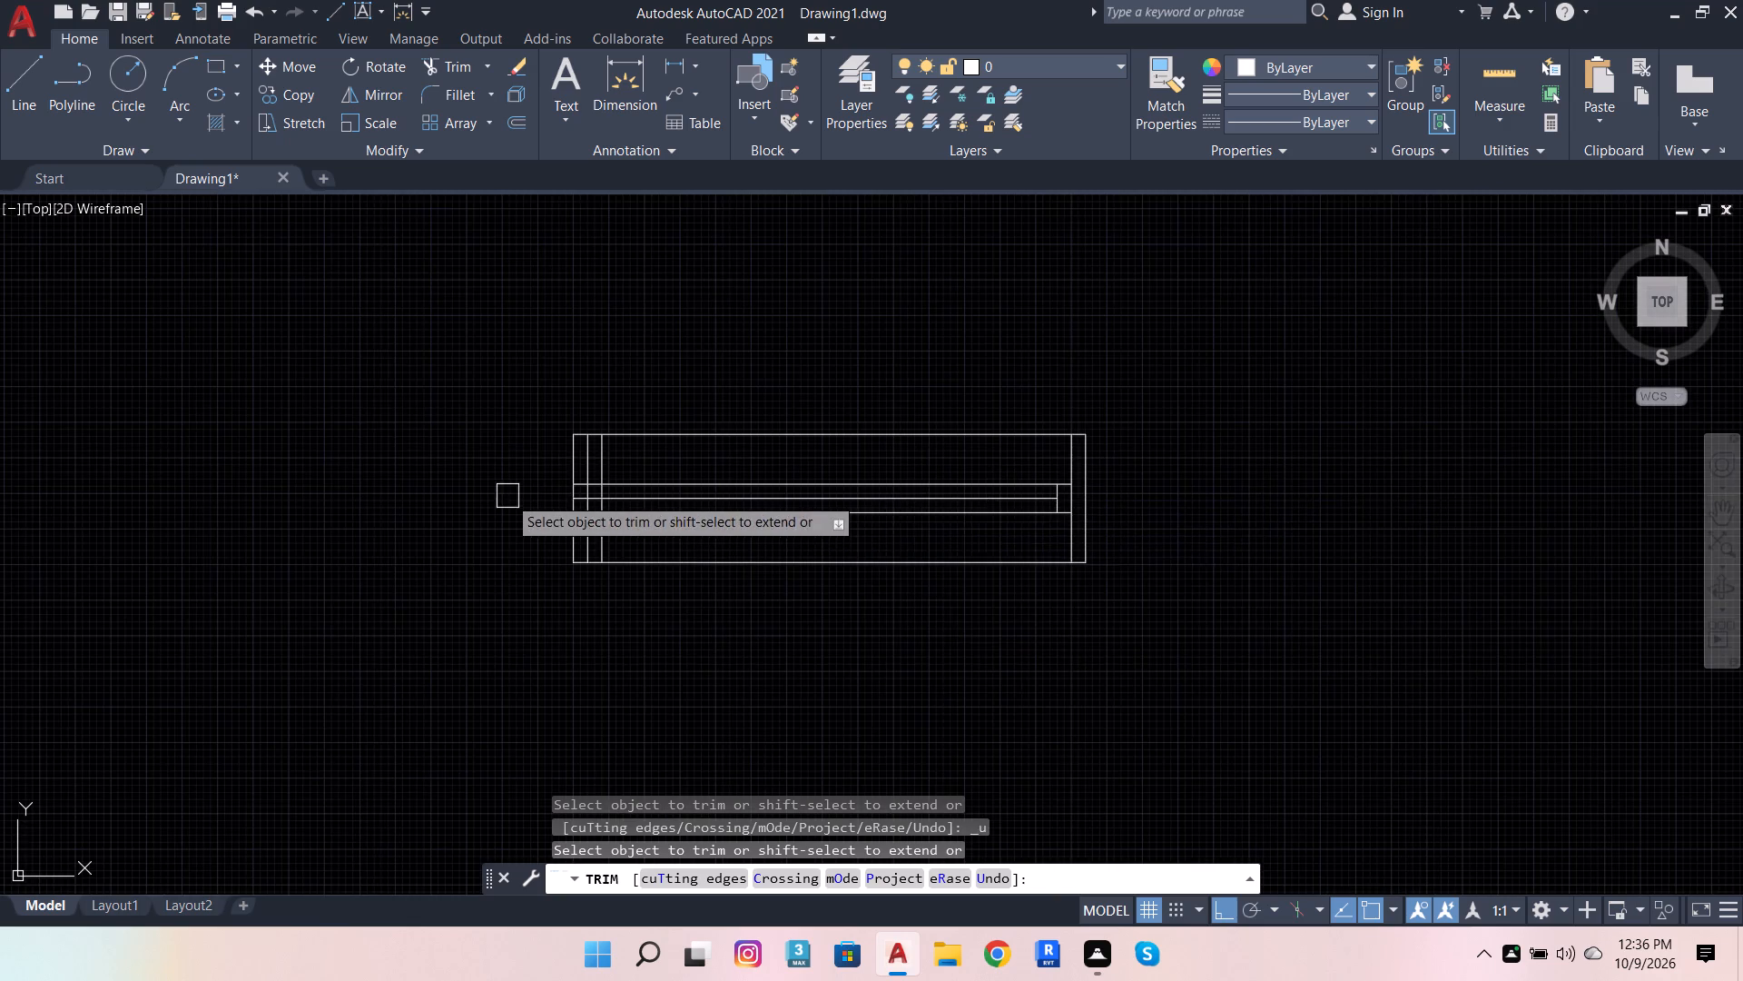
scroll(507, 496, up, 2)
scroll(642, 490, up, 2)
drag(745, 399, 729, 492)
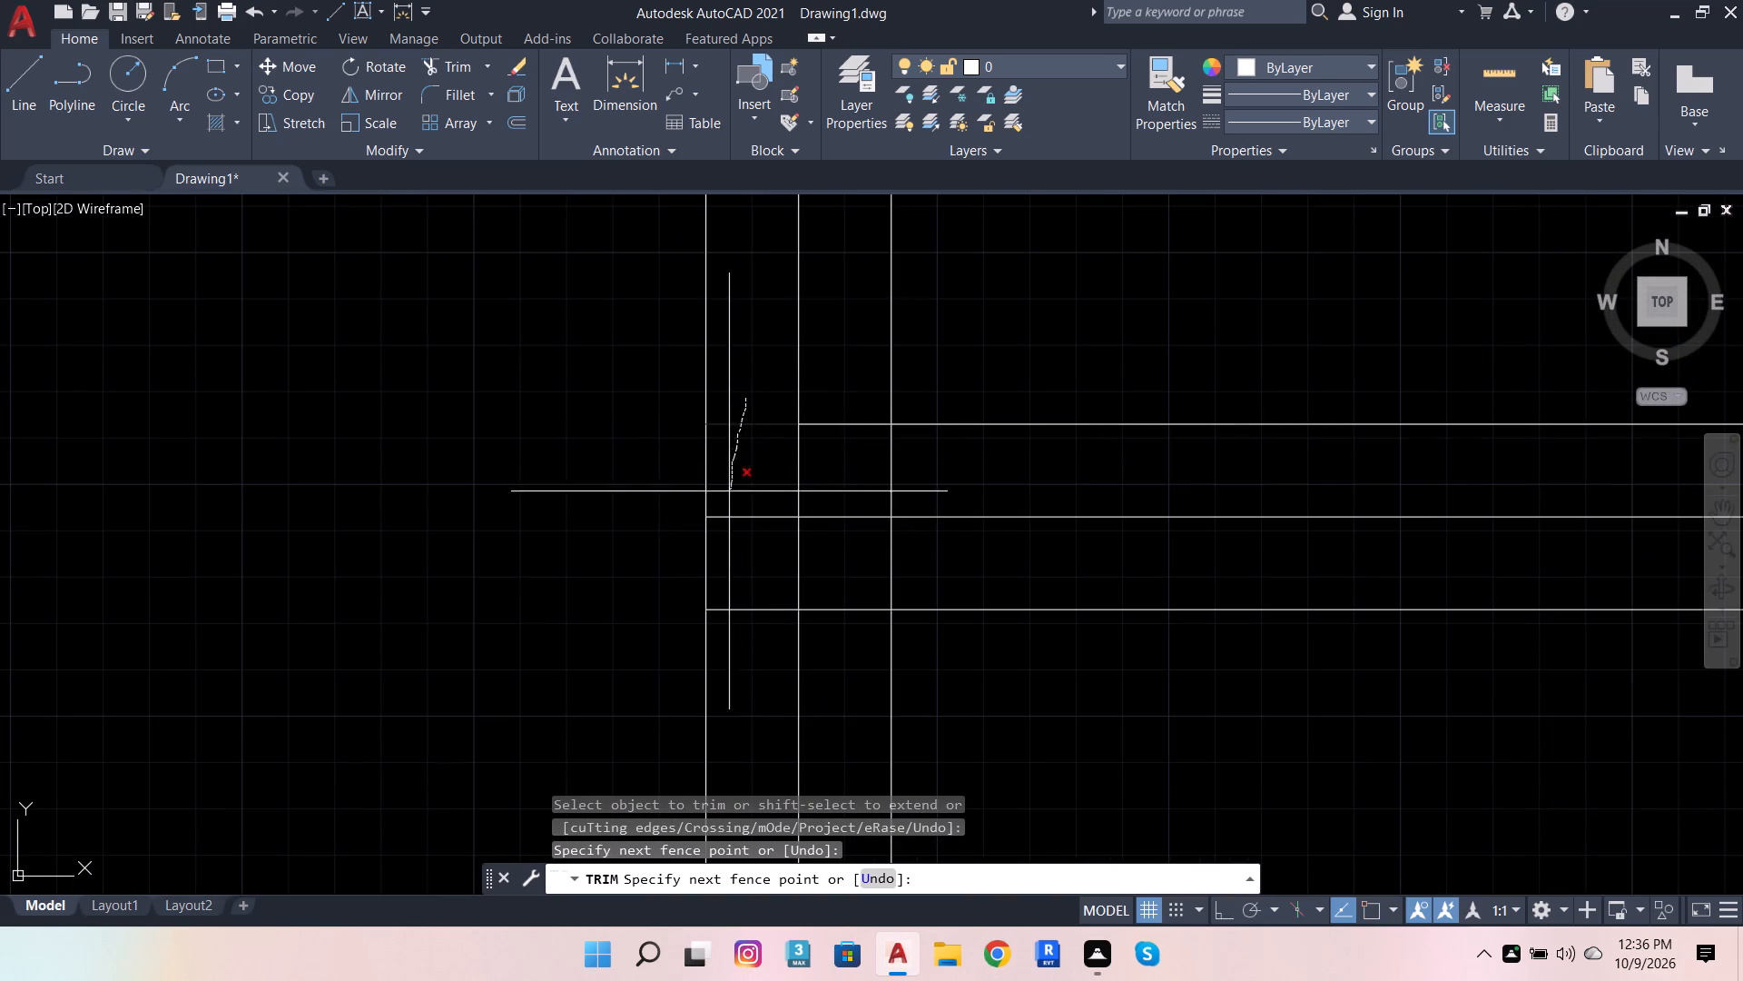
drag(729, 492, 769, 653)
click(853, 513)
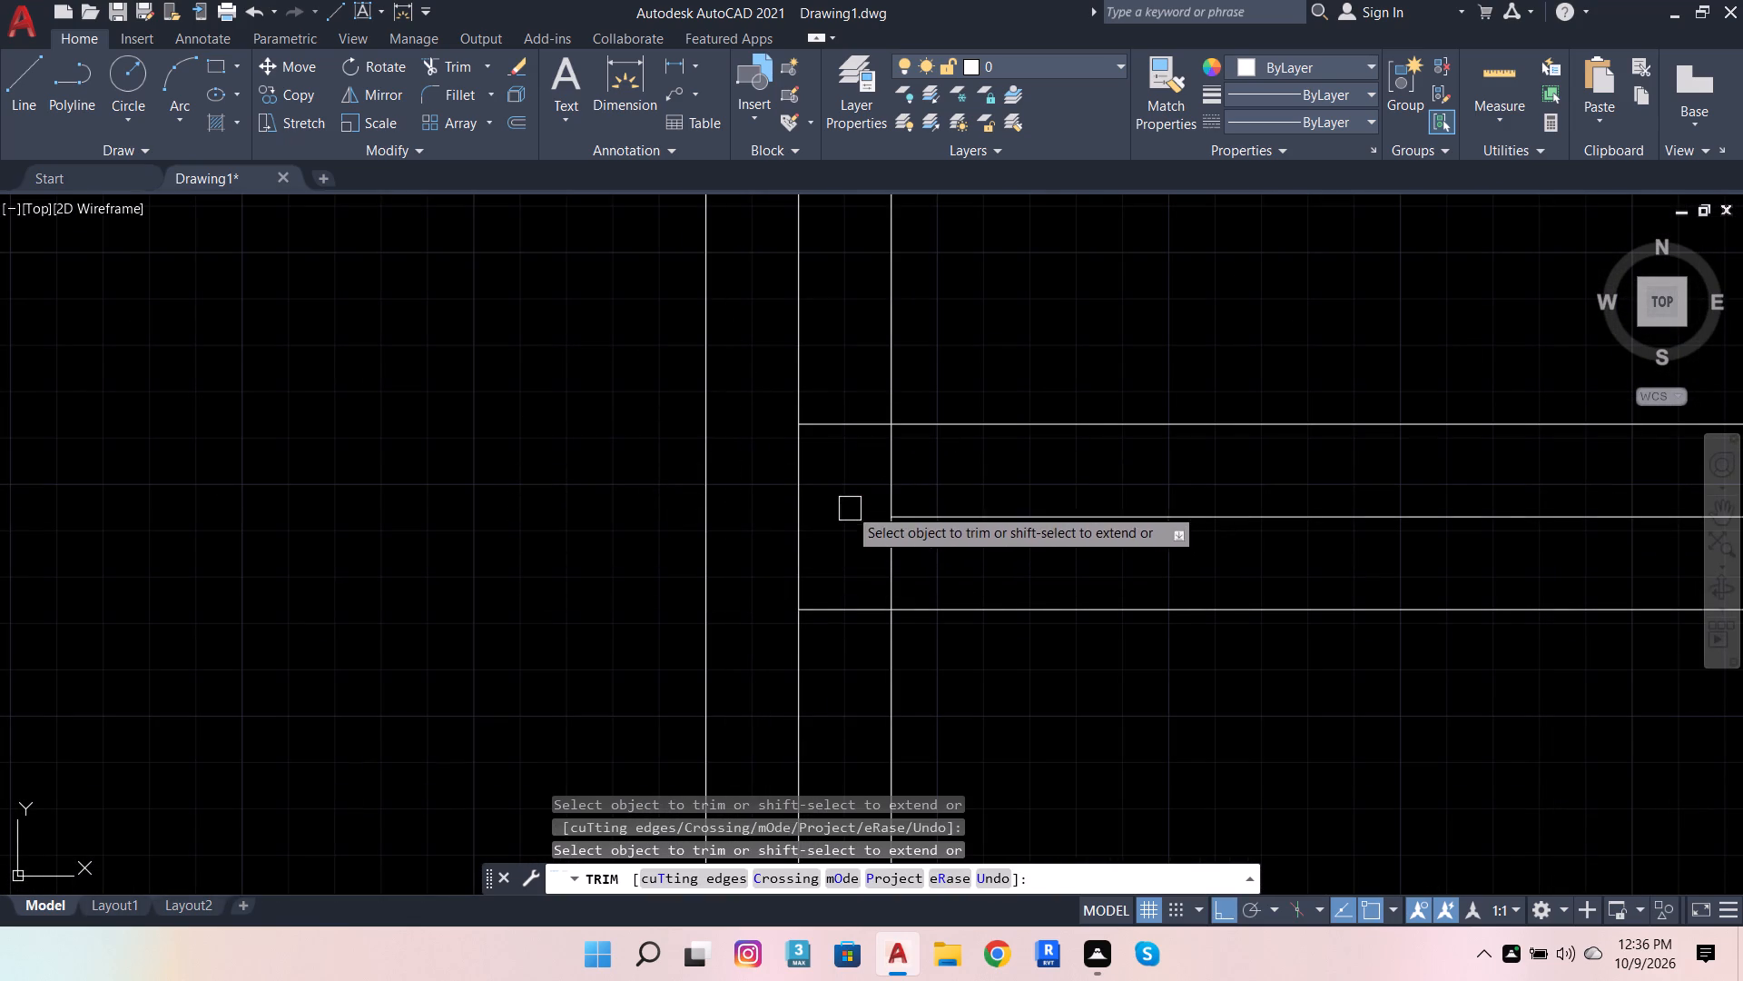
Trim the left end's second inset vertical above and below the group of three horizontal lines.
click(883, 353)
scroll(939, 310, down, 2)
click(921, 475)
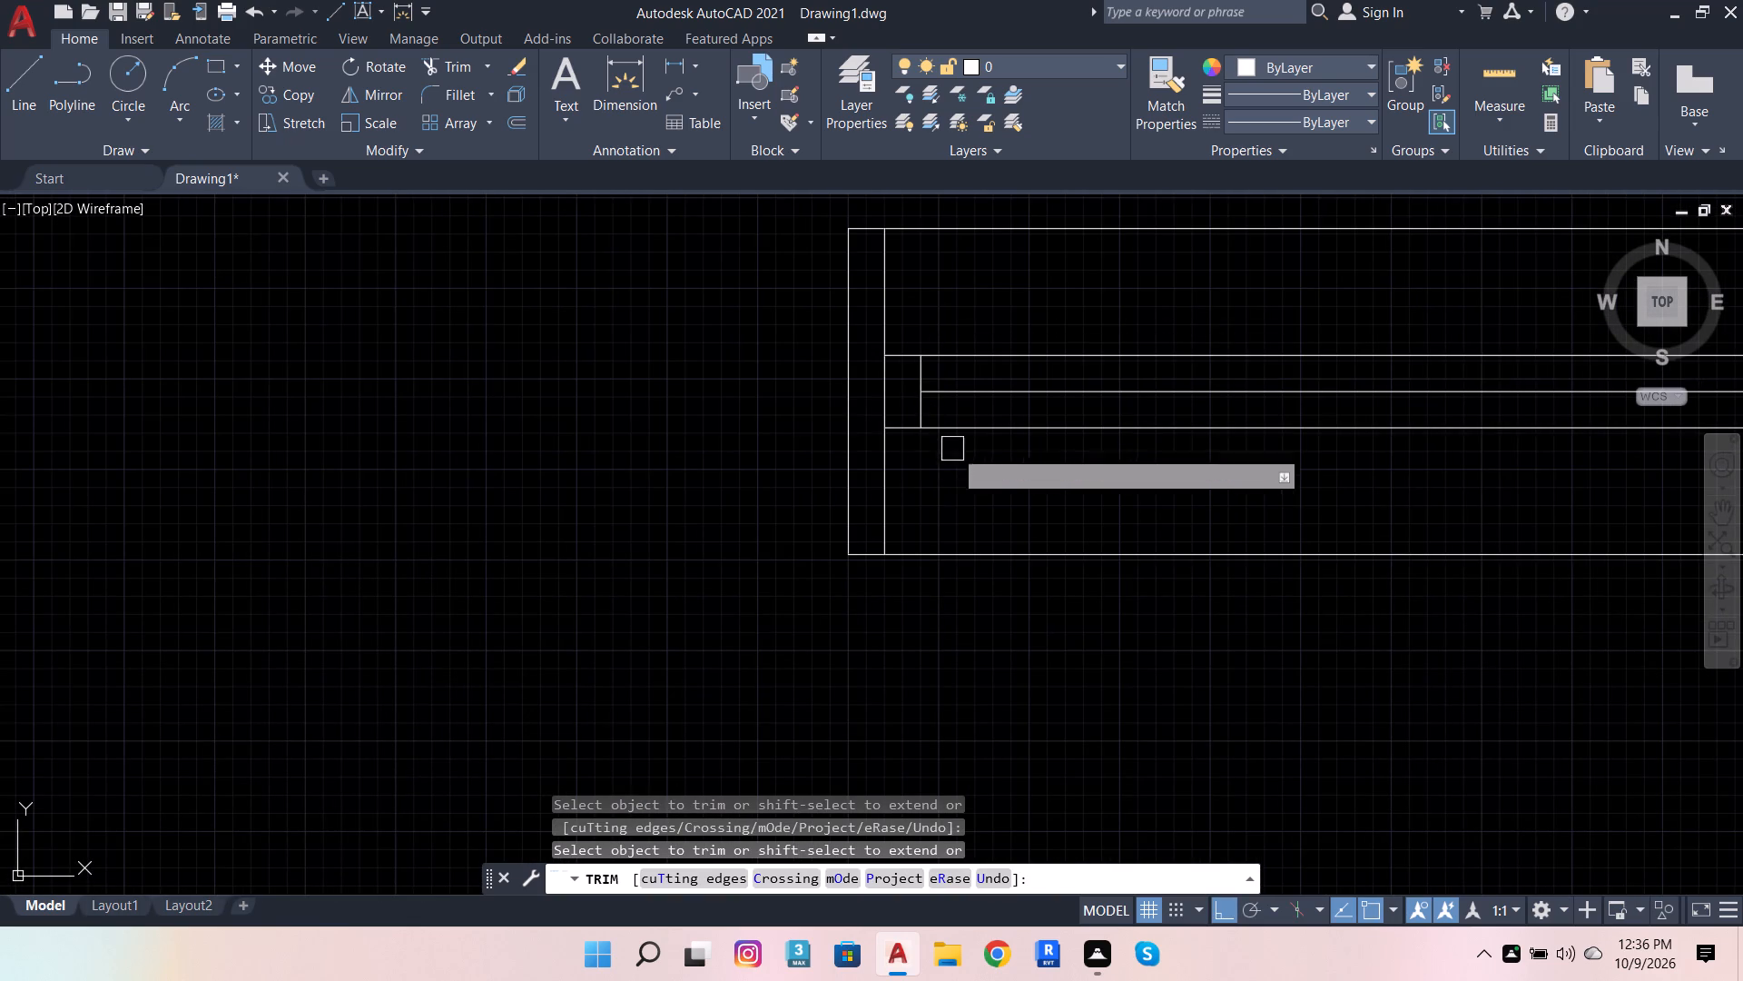
Convert all the window symbol's lines into a block named "fvbfbvc hbmh".
scroll(955, 445, down, 2)
key(Escape)
key(Escape)
key(Escape)
key(Escape)
key(Escape)
key(Escape)
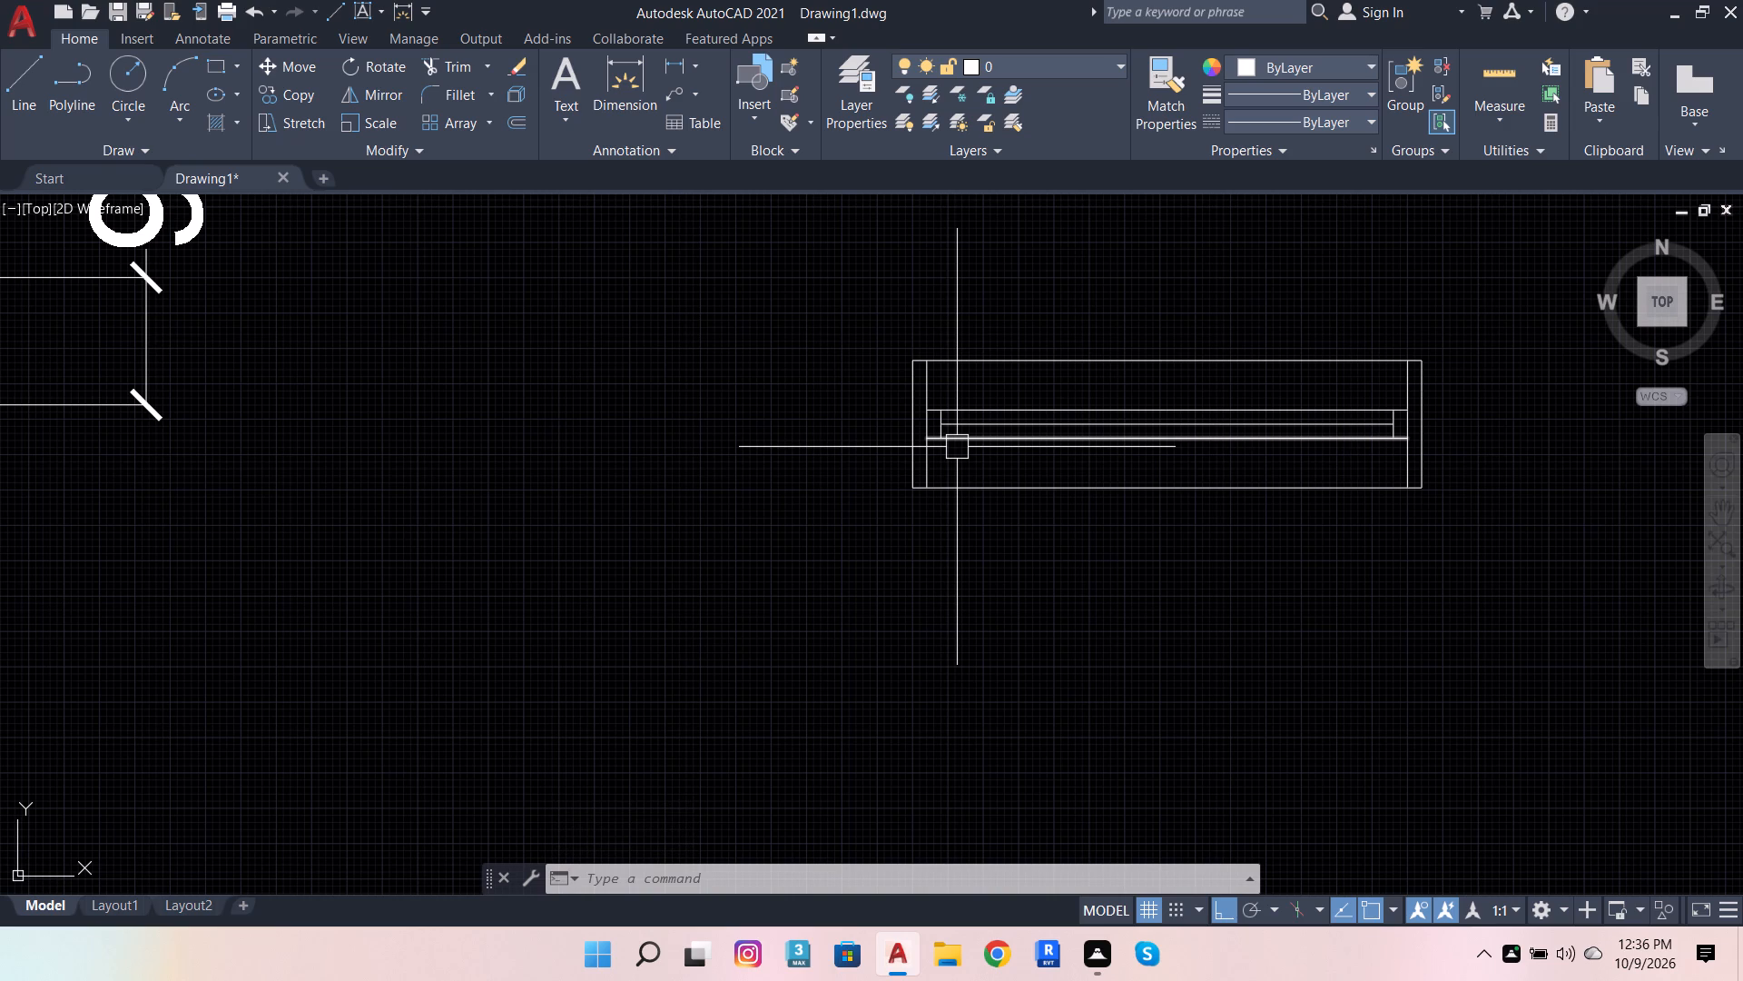
scroll(997, 553, down, 2)
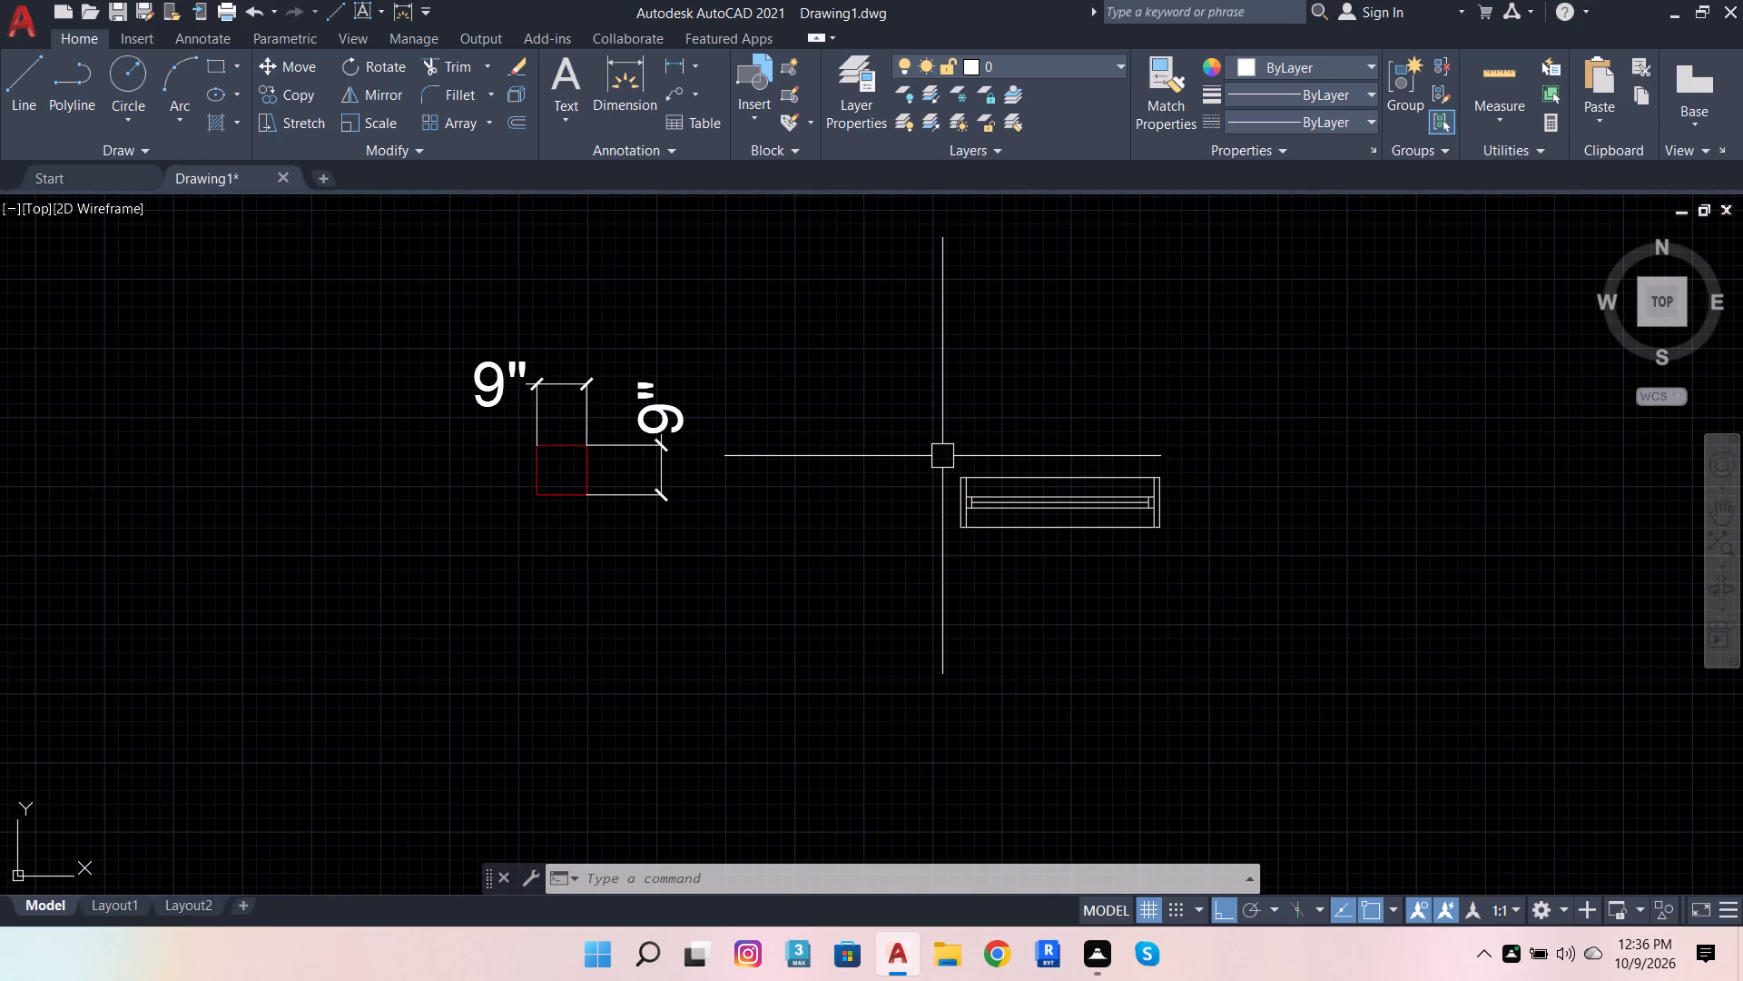
key(Escape)
key(Escape)
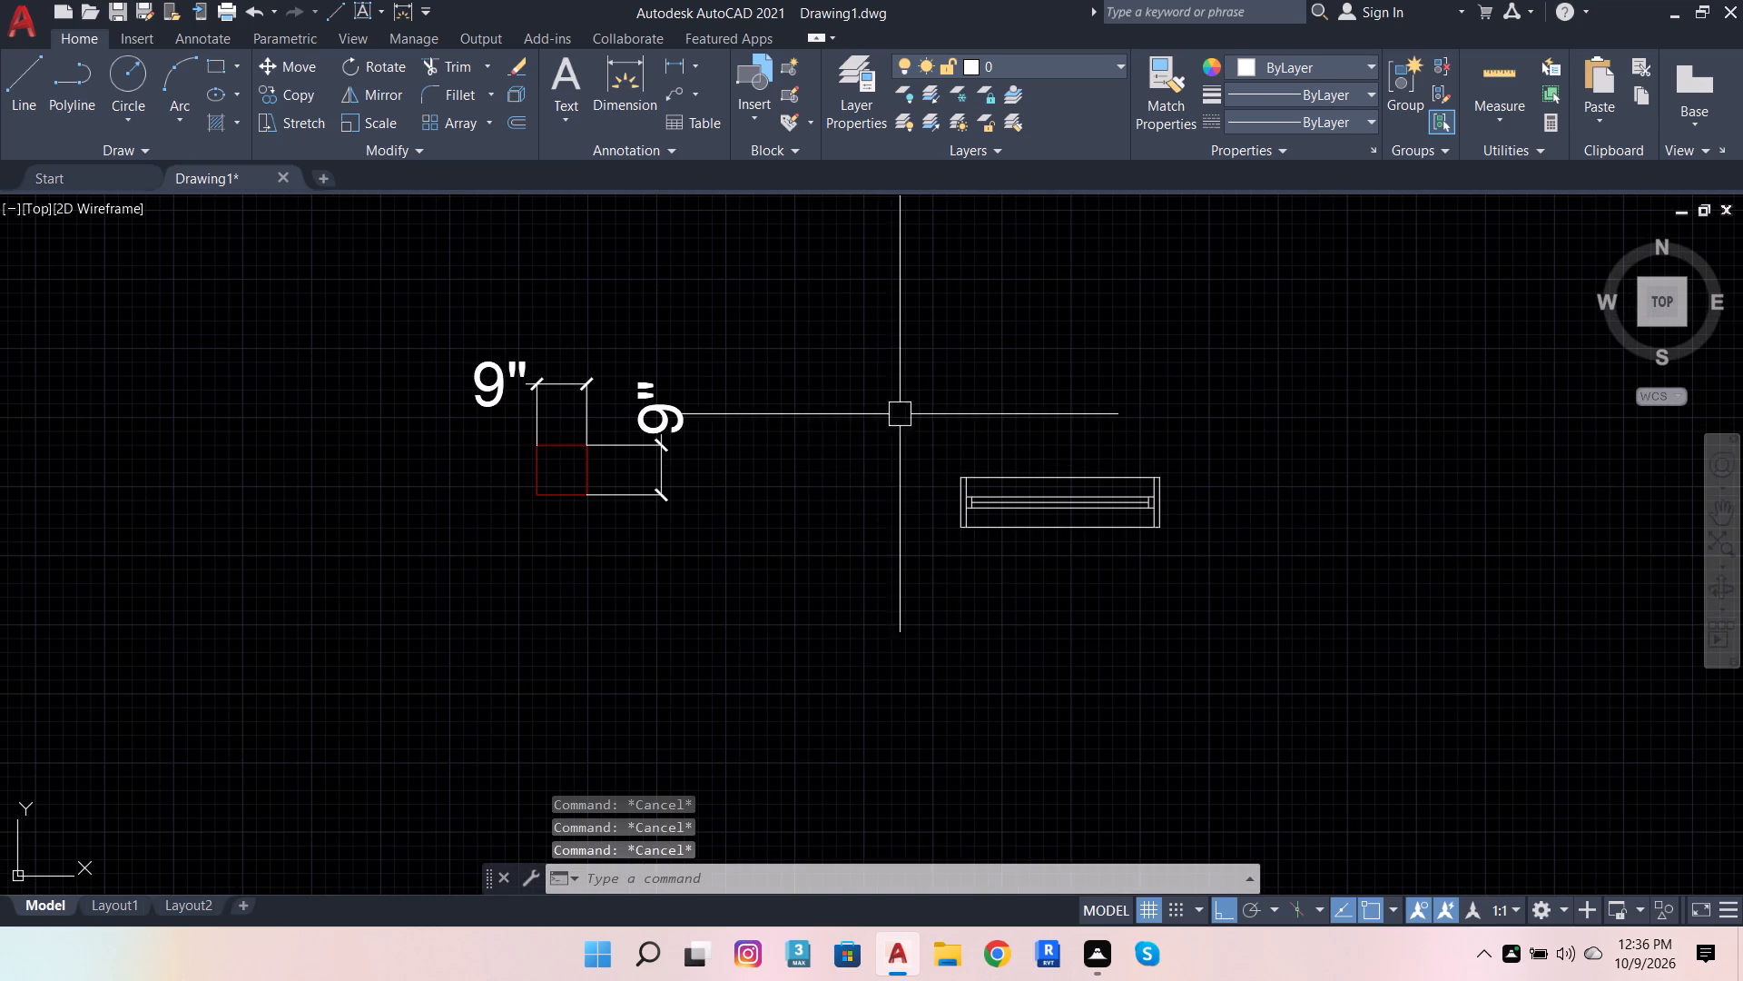
click(901, 410)
click(1231, 659)
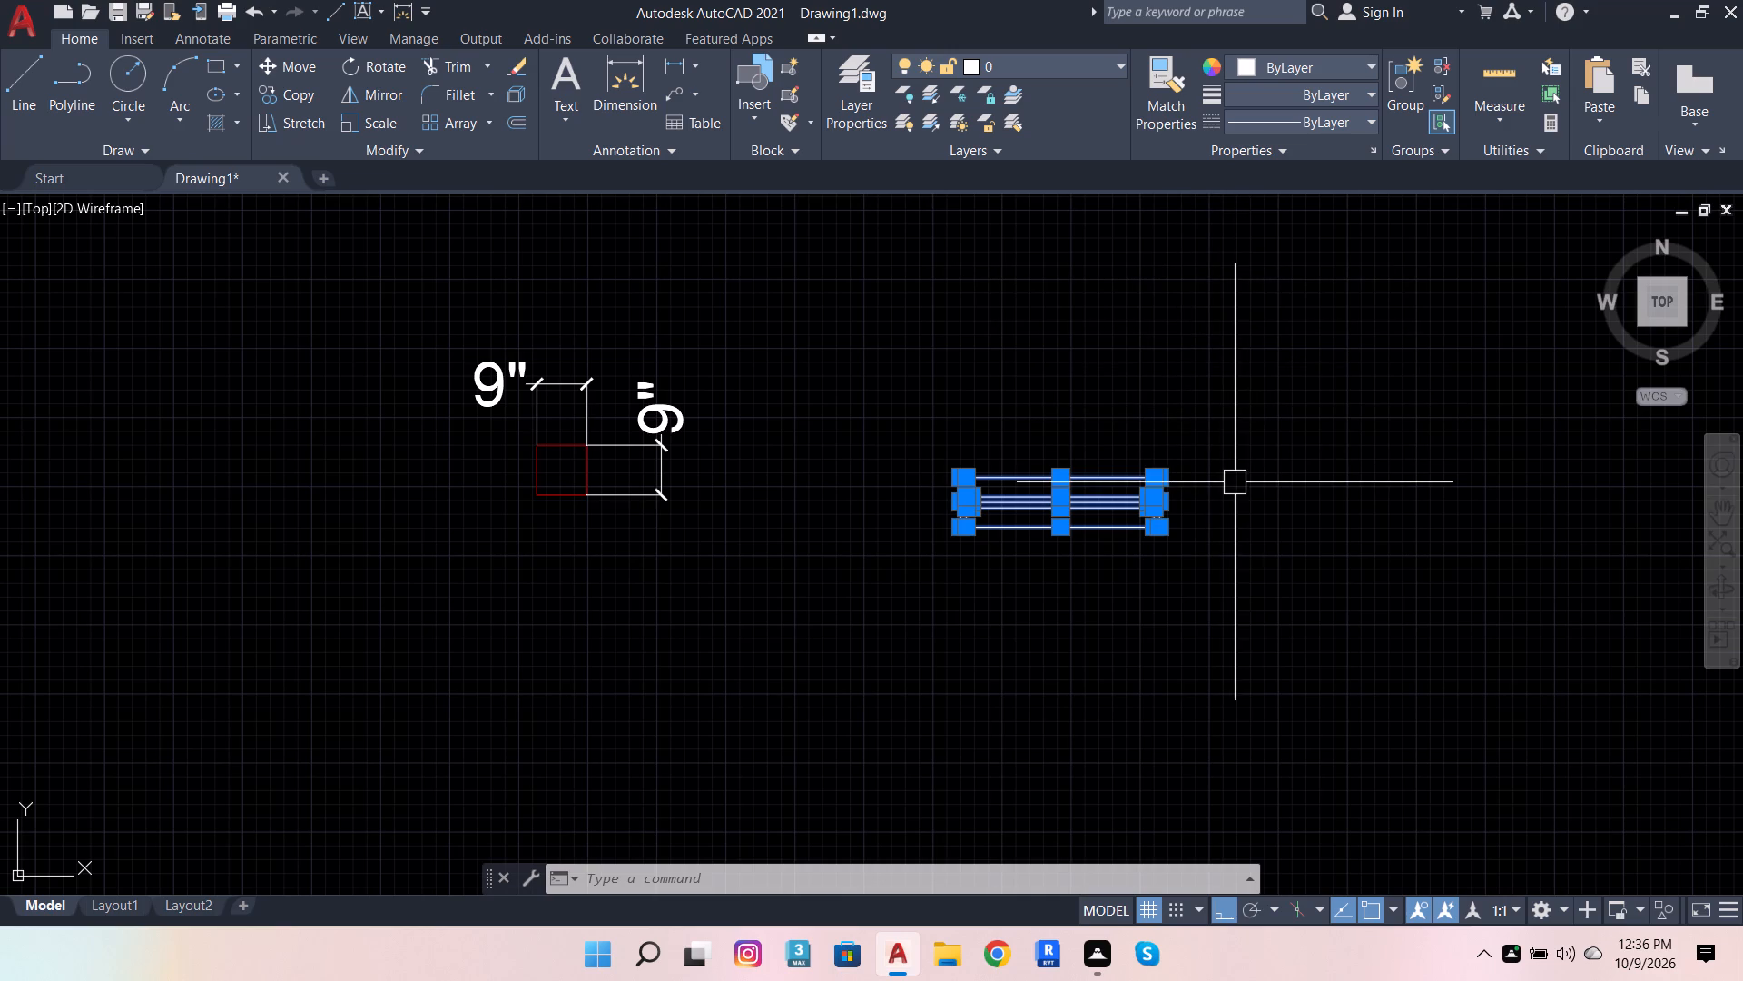
scroll(1167, 489, up, 3)
click(1059, 634)
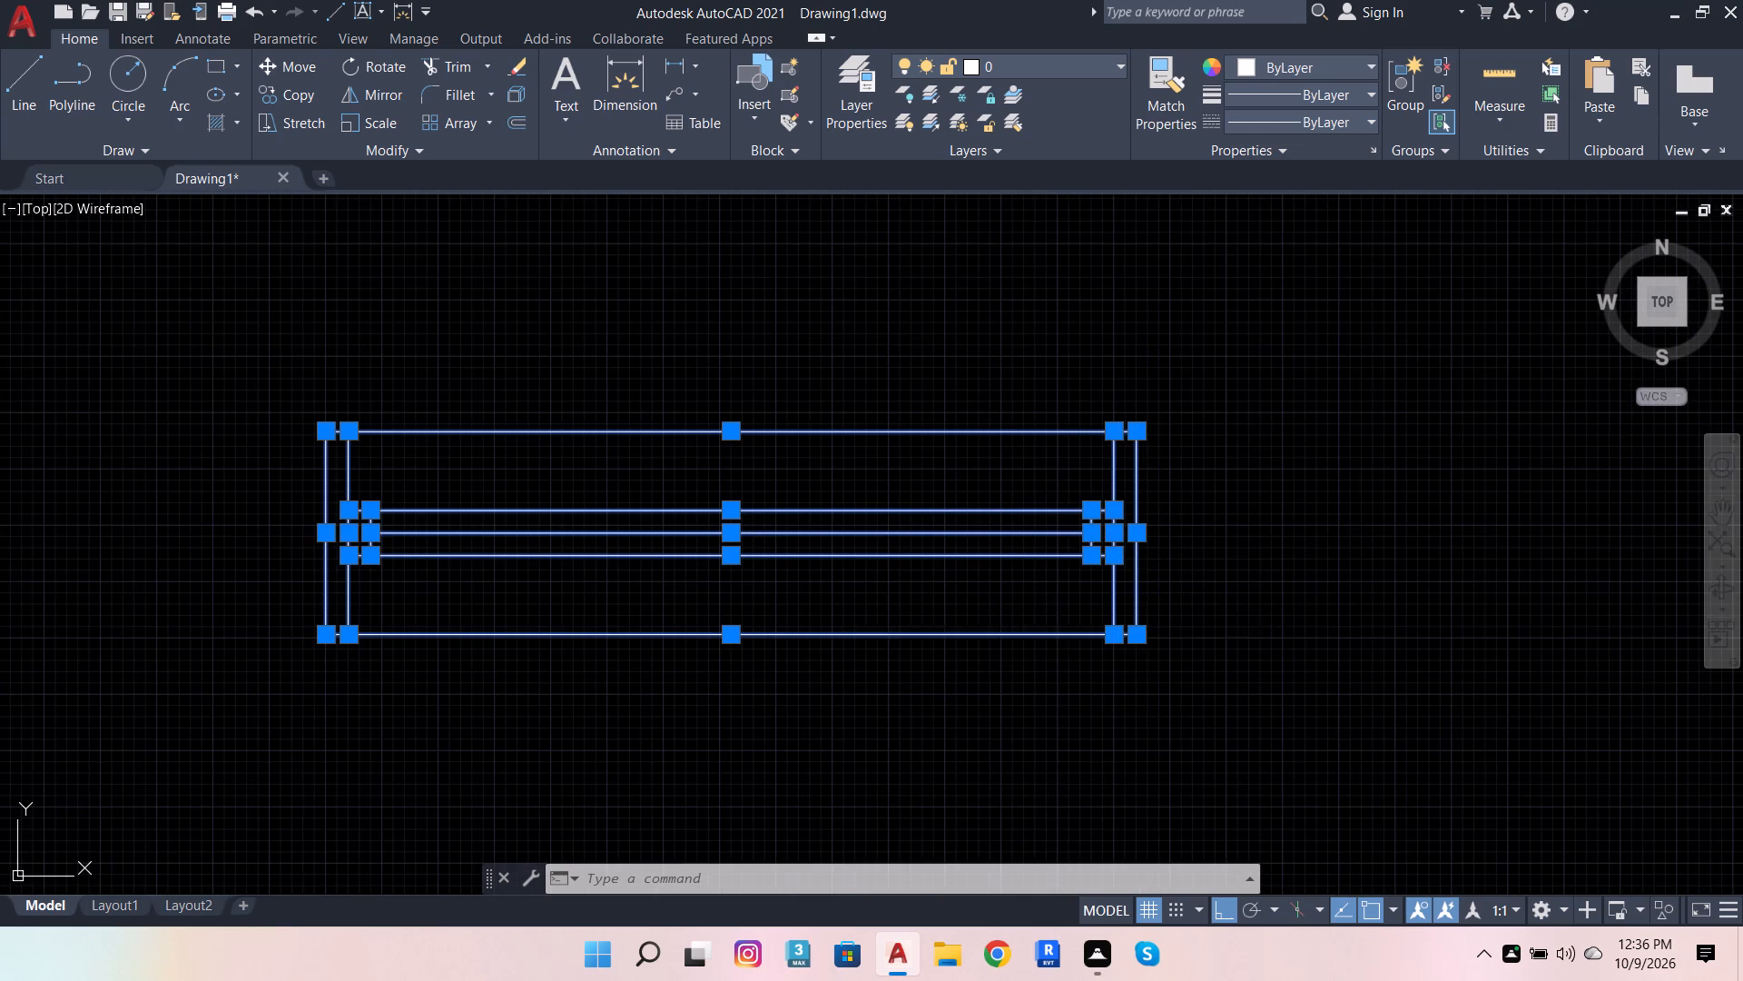
scroll(1109, 659, down, 3)
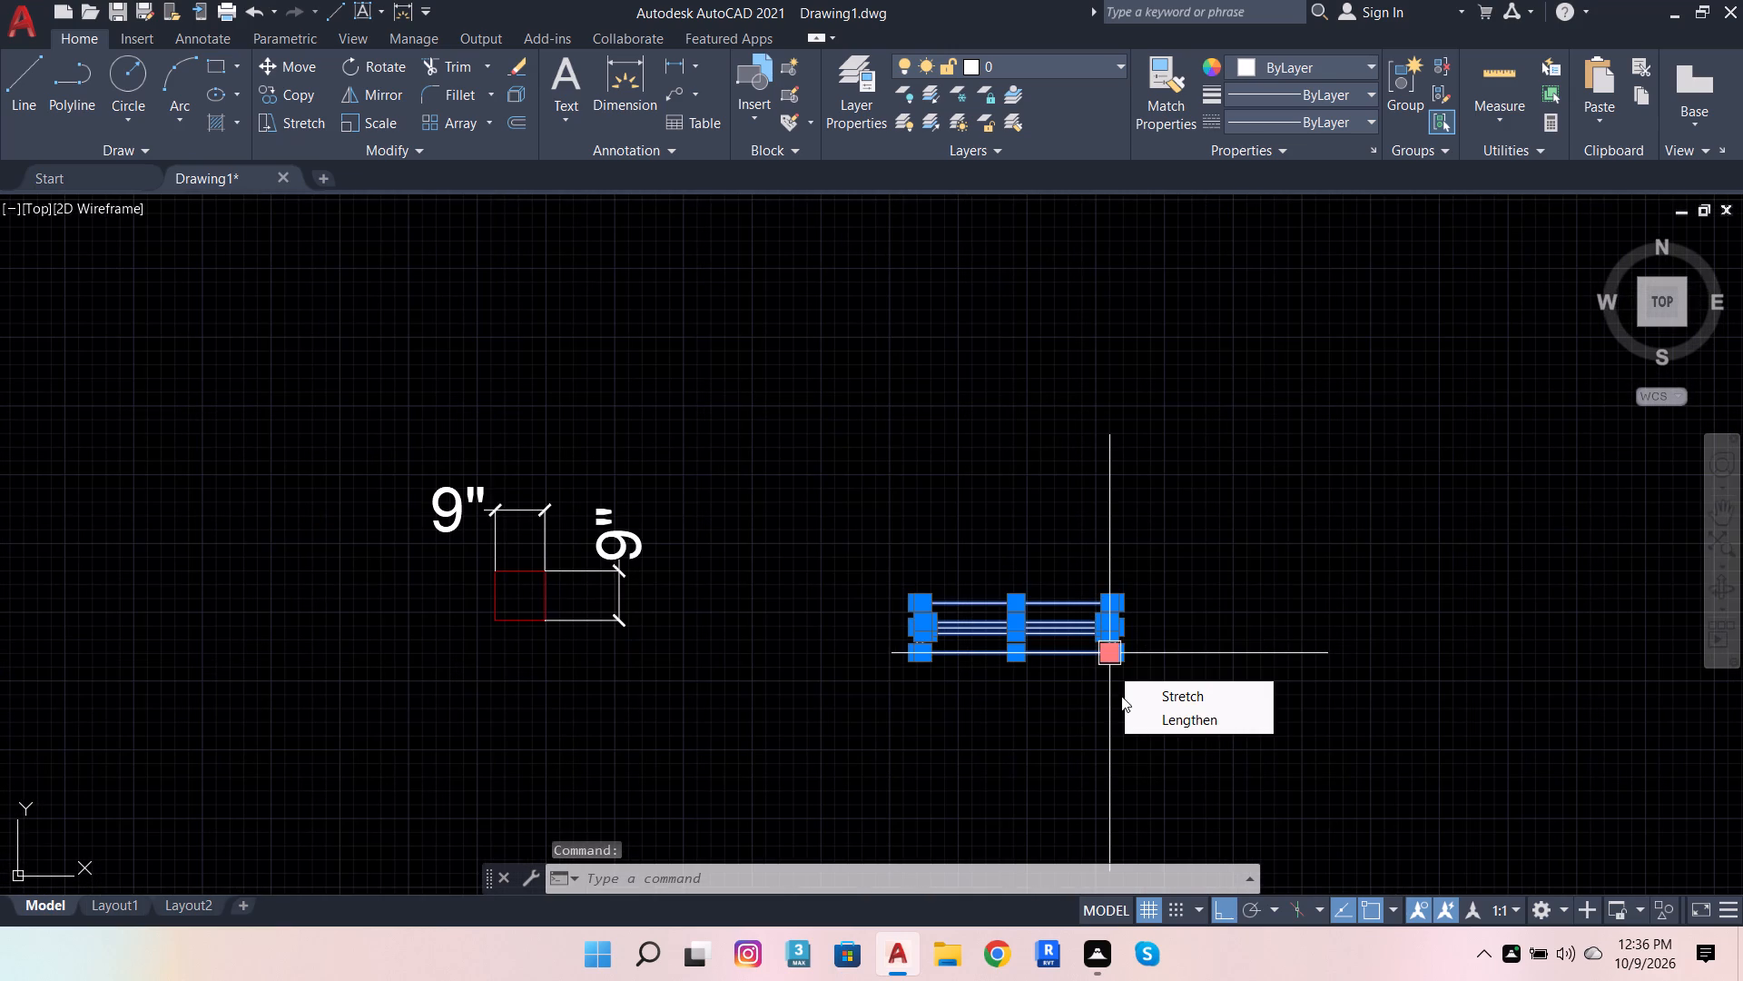
scroll(1121, 696, up, 2)
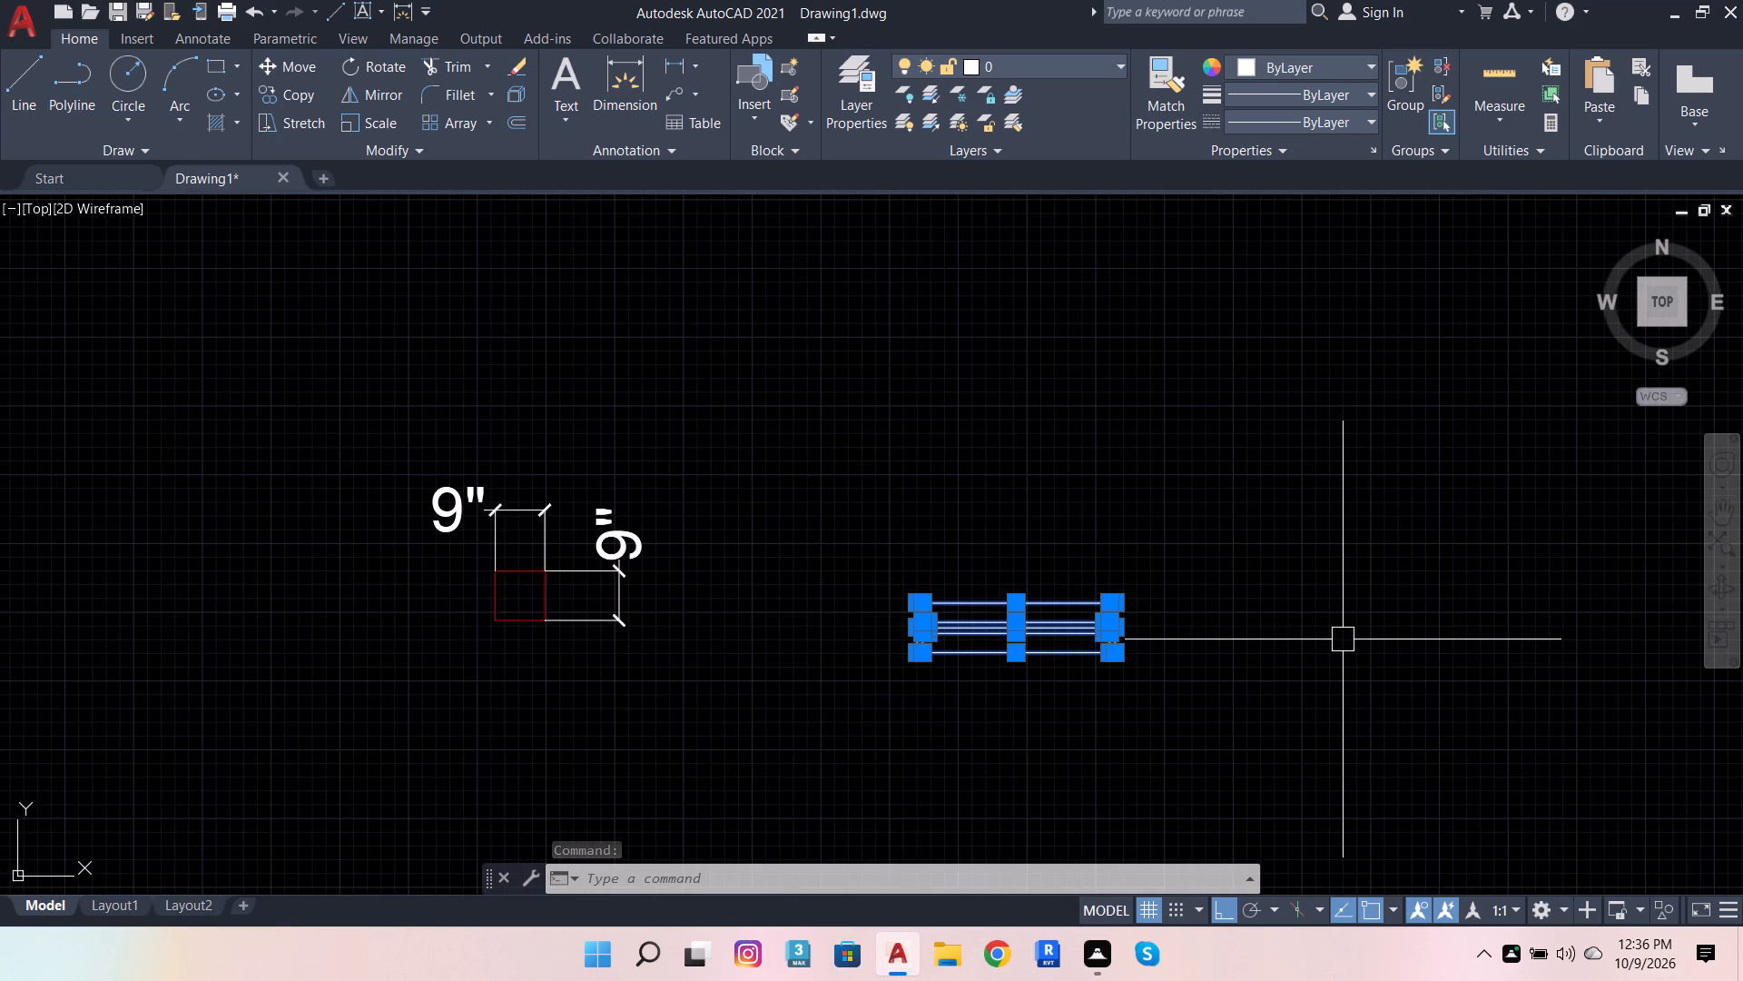
key(b)
click(1402, 696)
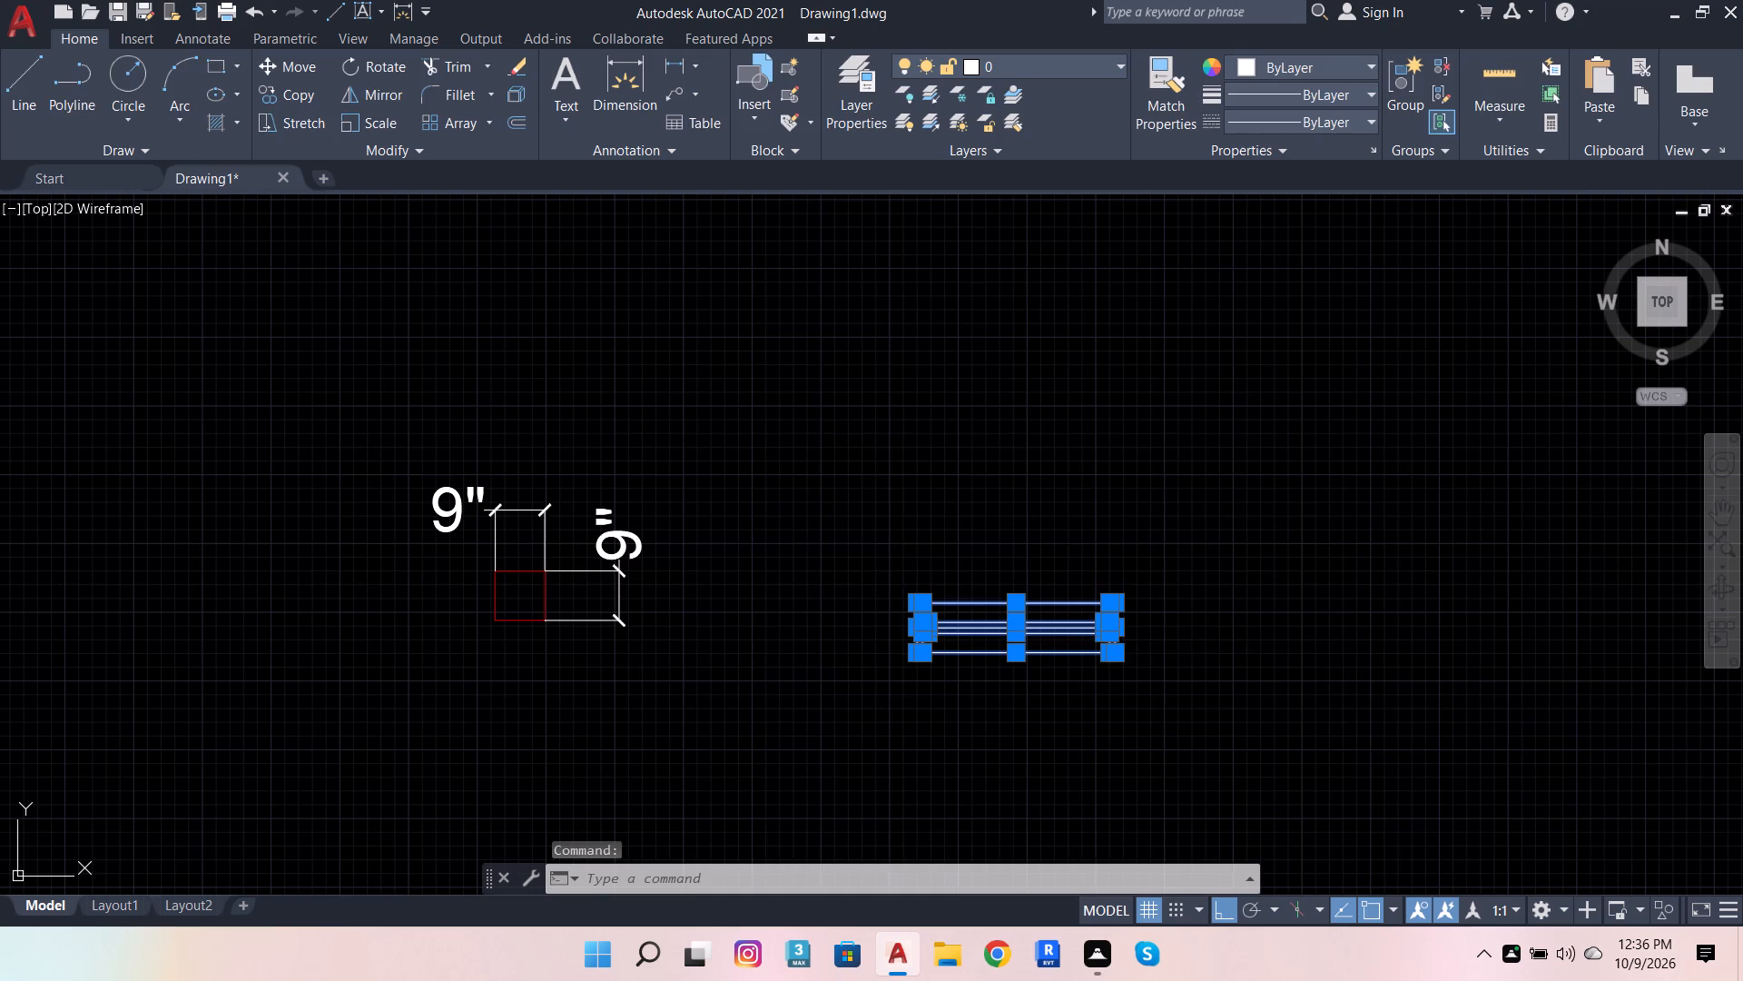
text(fvbf)
key(b)
text(vc)
key(space)
key(h)
key(b)
key(m)
key(h)
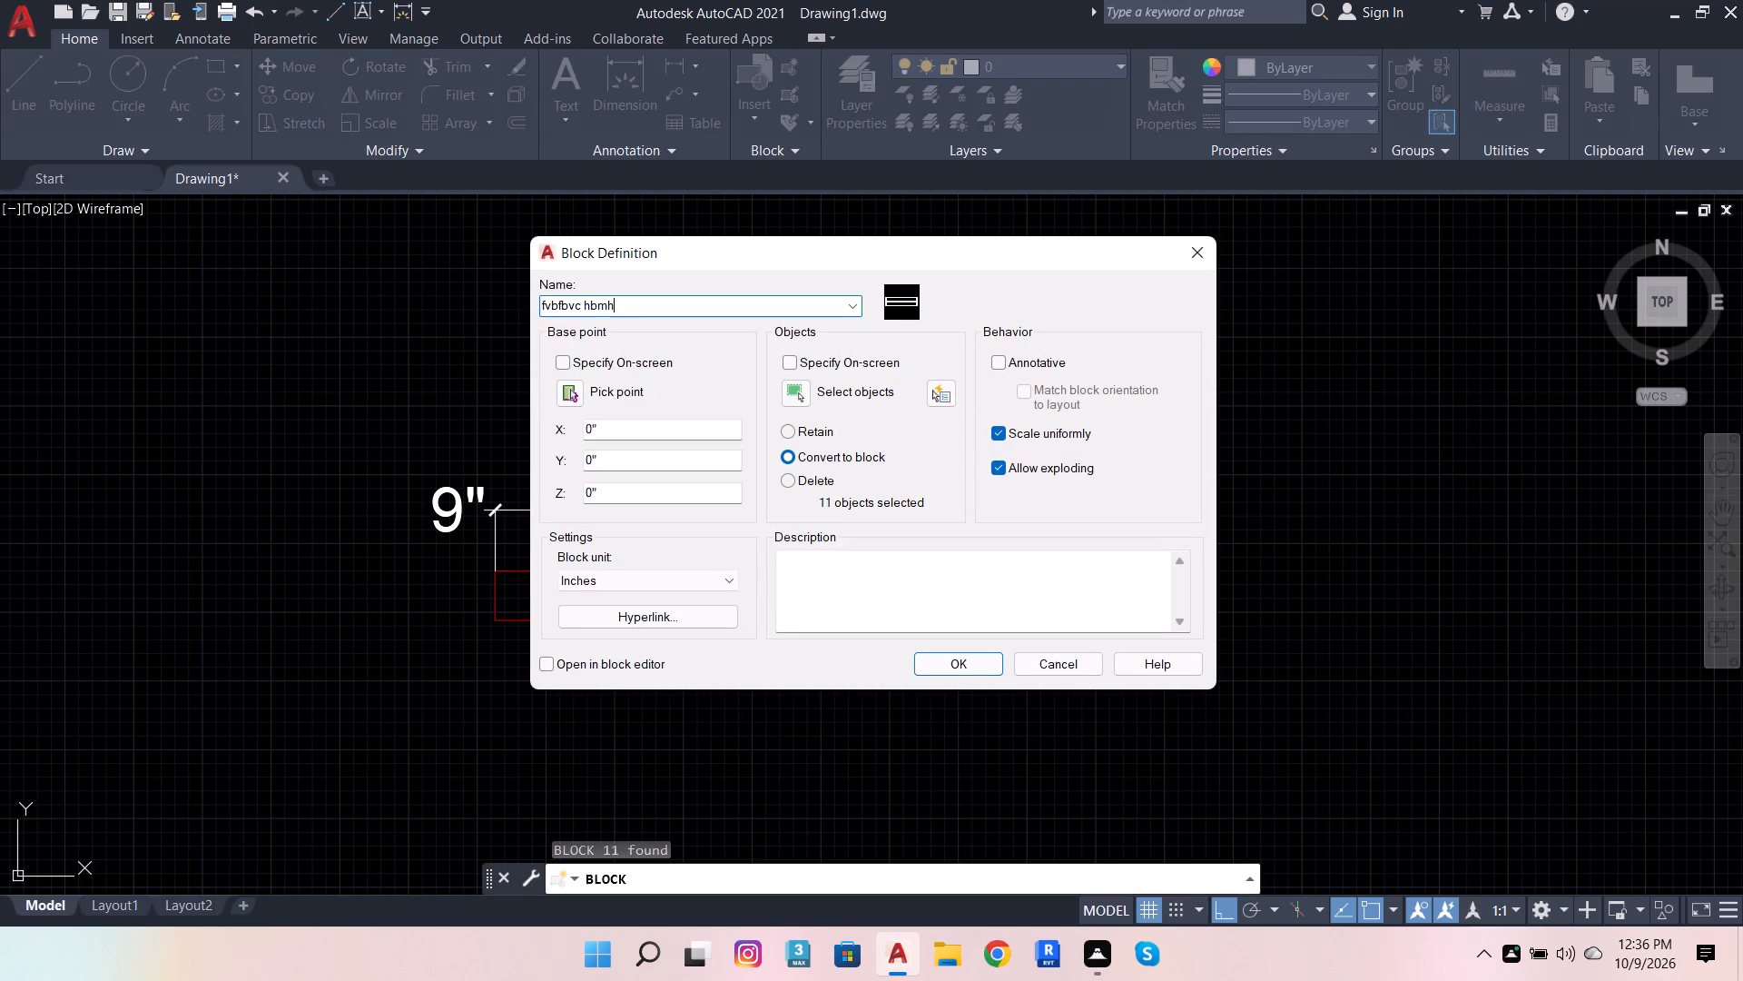
scroll(516, 278, up, 1)
key(Return)
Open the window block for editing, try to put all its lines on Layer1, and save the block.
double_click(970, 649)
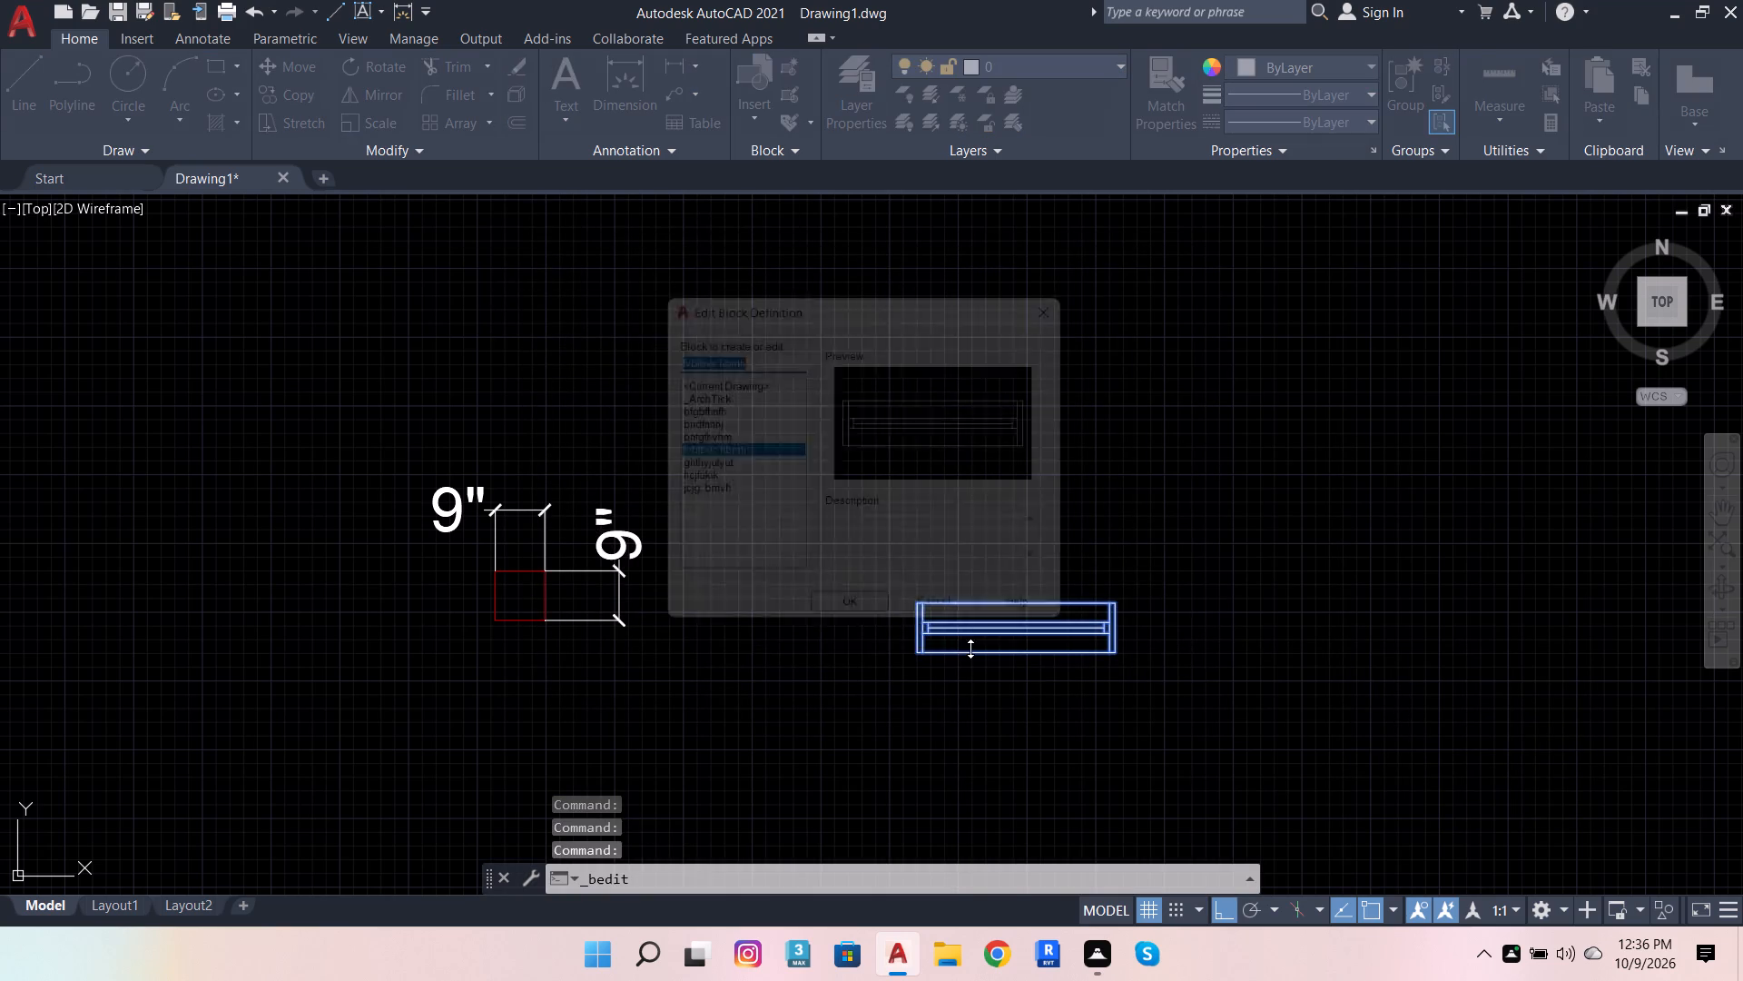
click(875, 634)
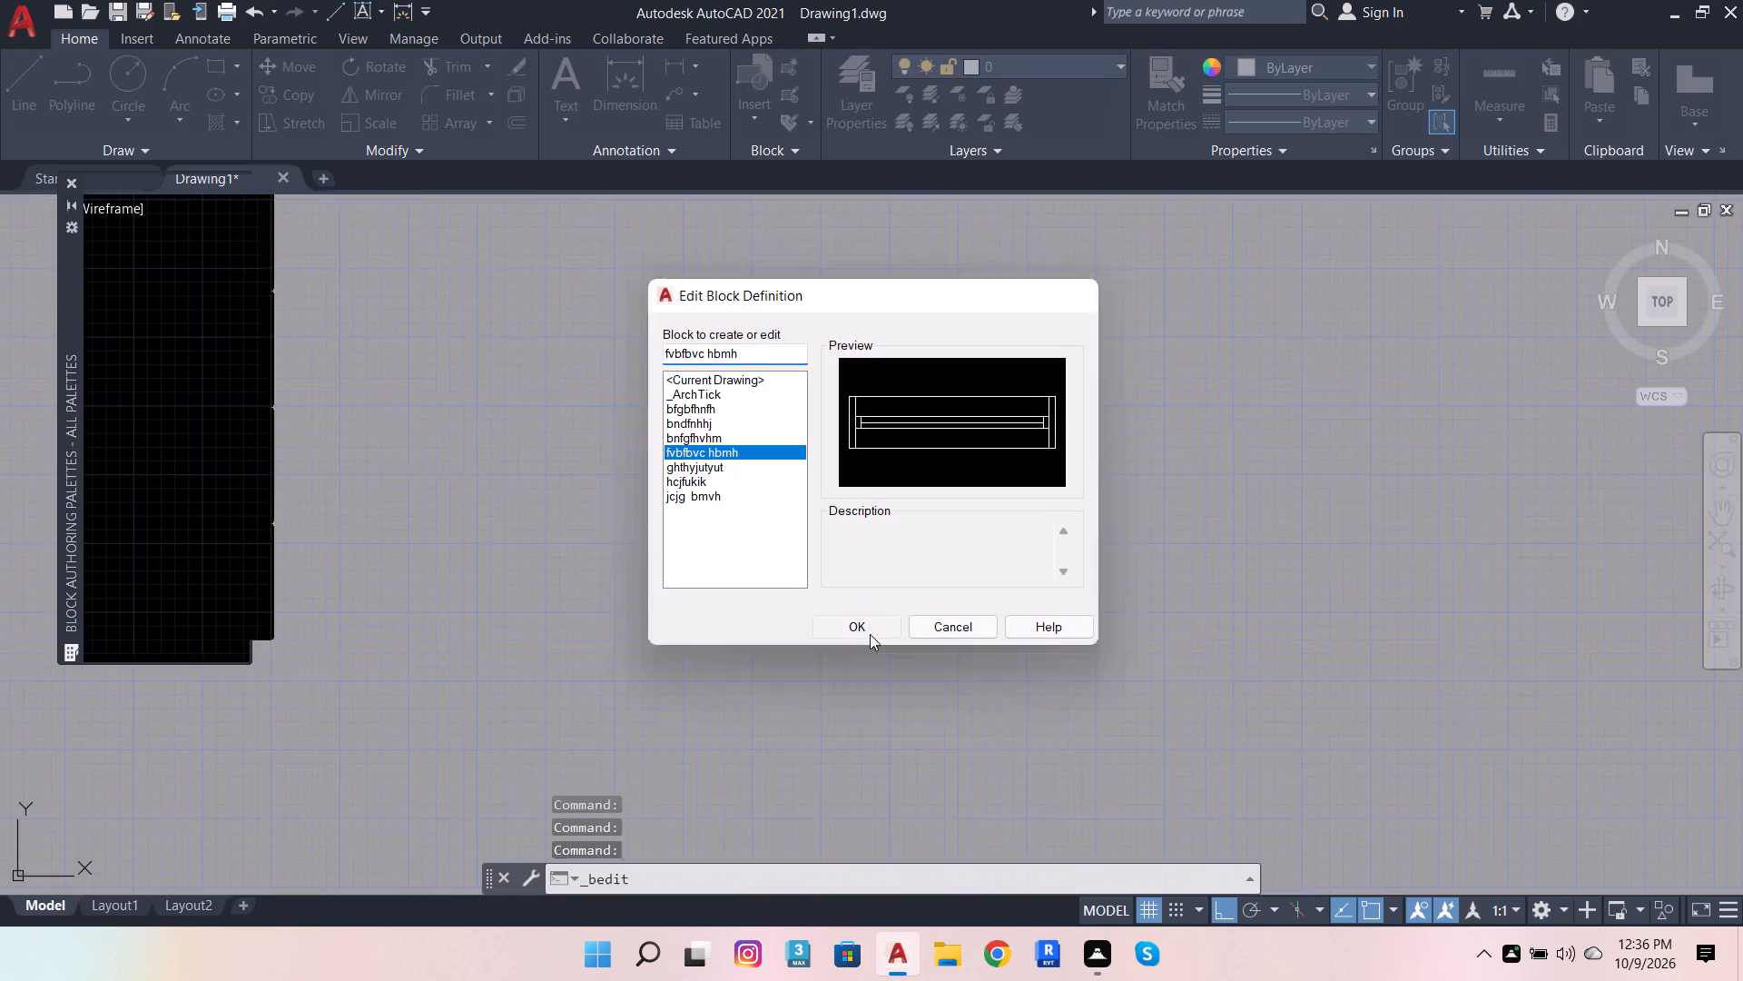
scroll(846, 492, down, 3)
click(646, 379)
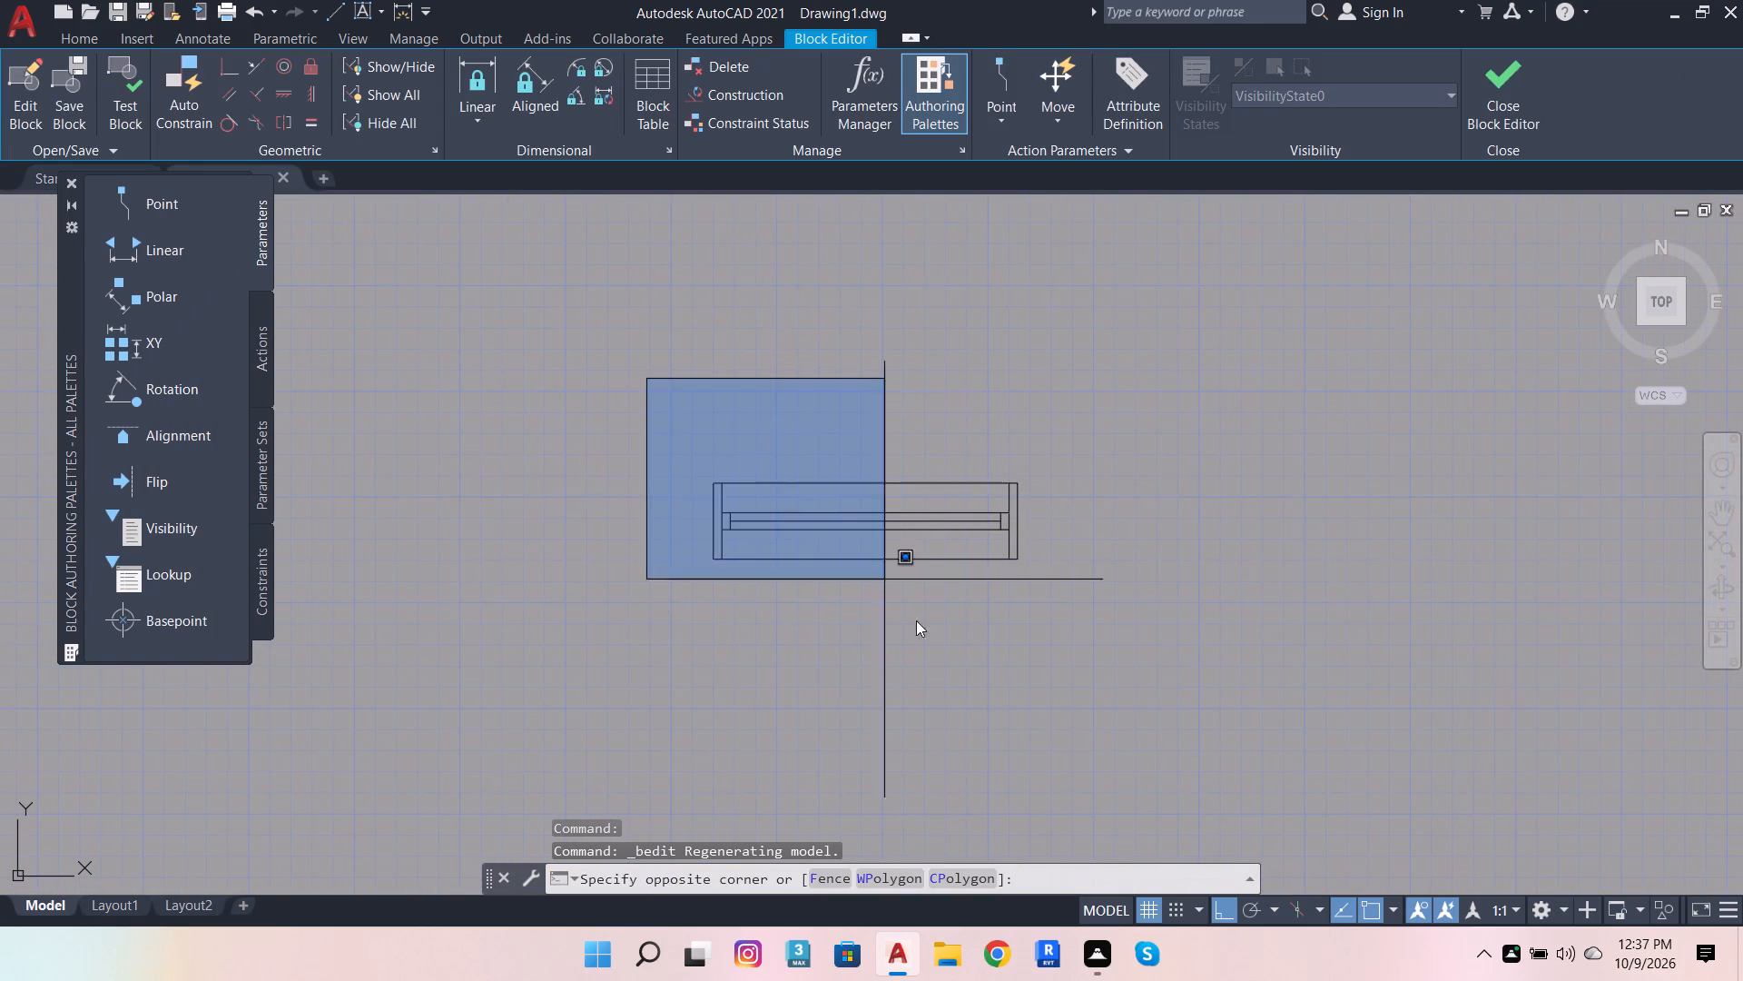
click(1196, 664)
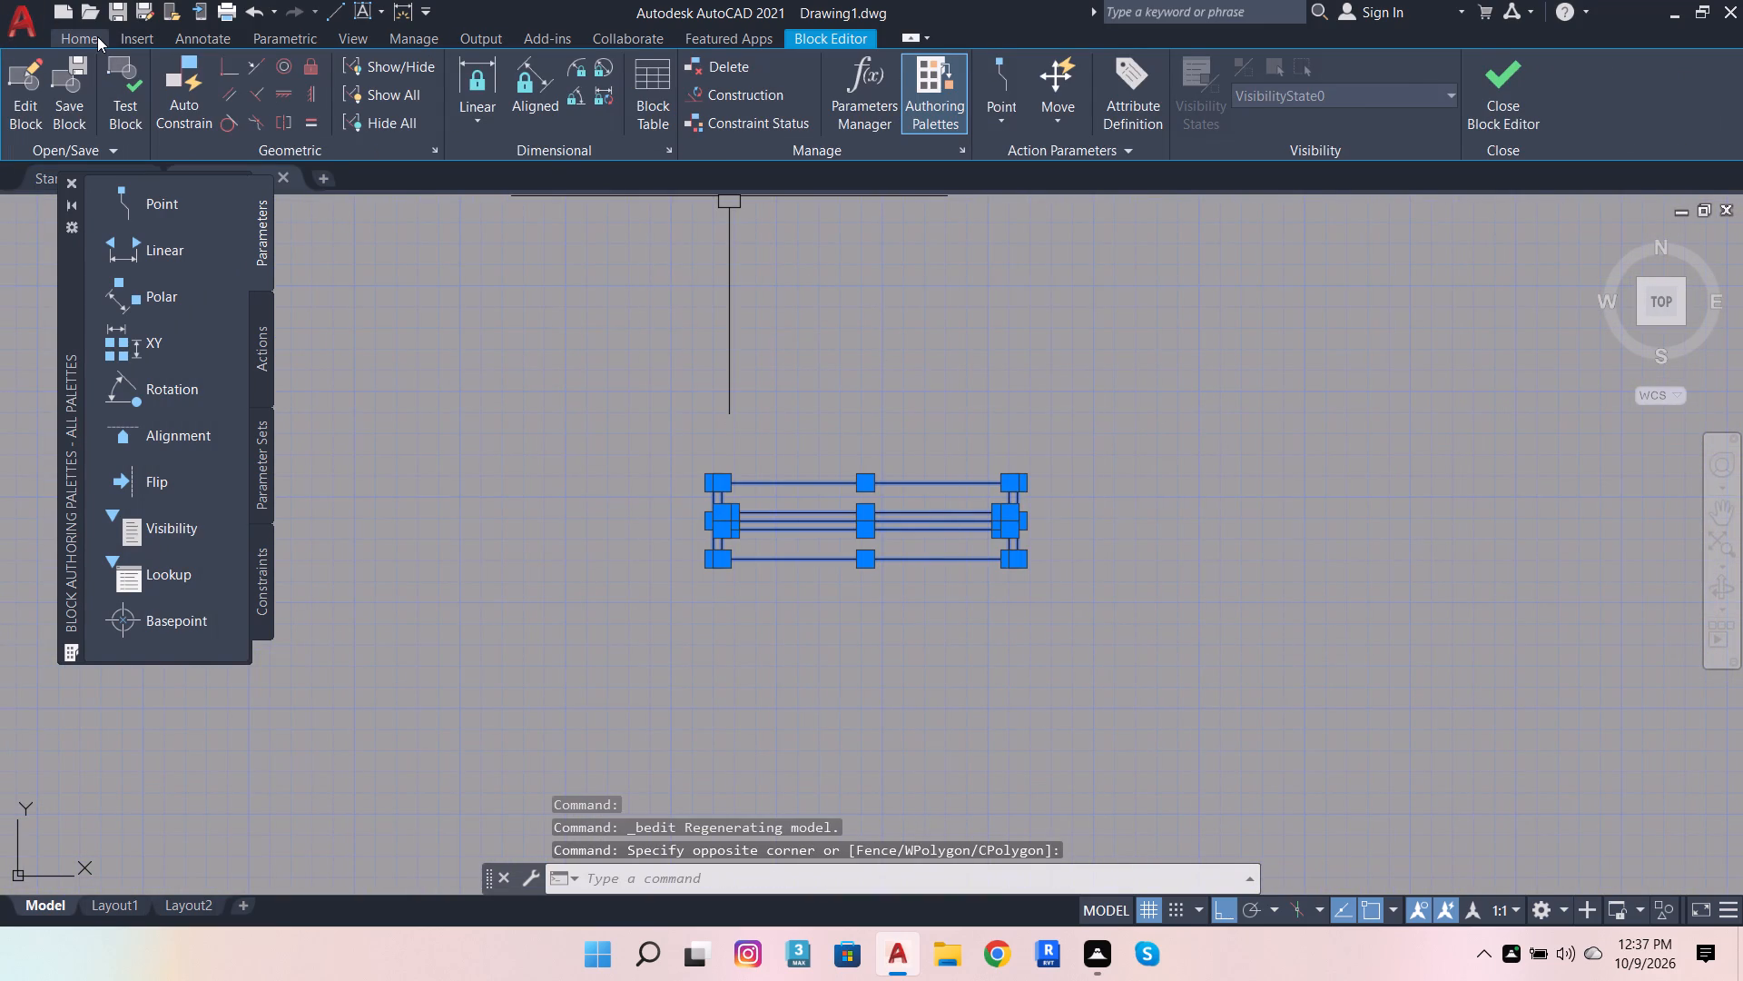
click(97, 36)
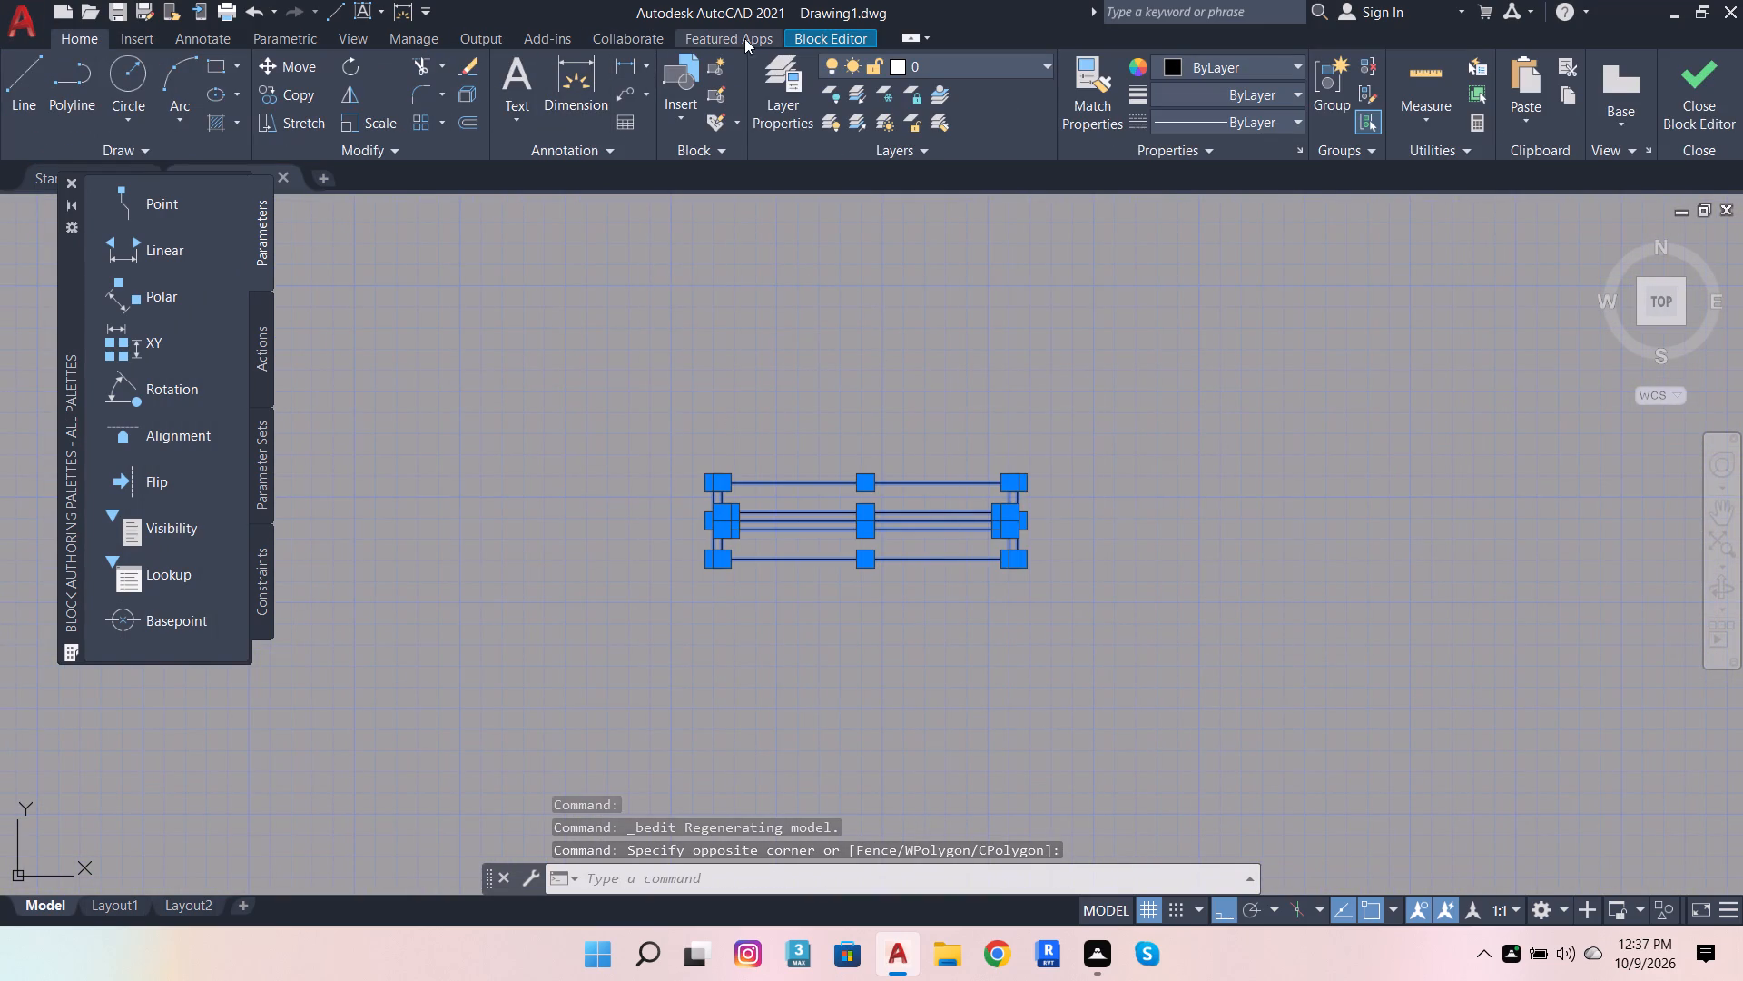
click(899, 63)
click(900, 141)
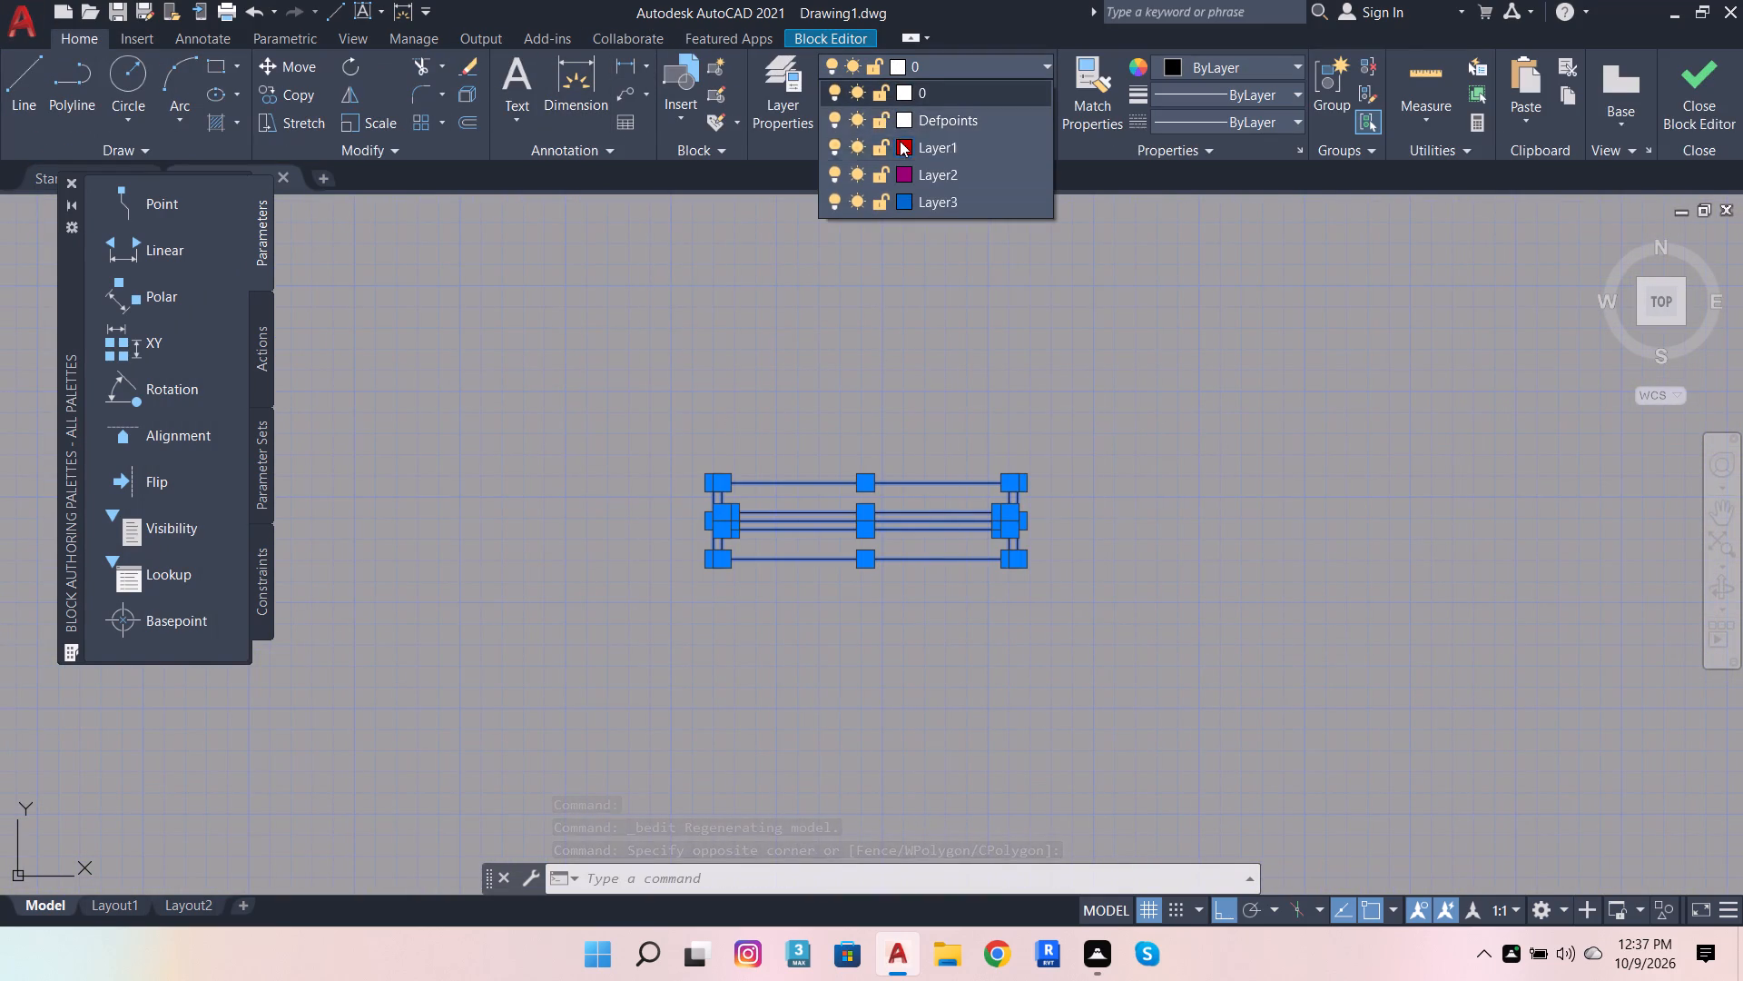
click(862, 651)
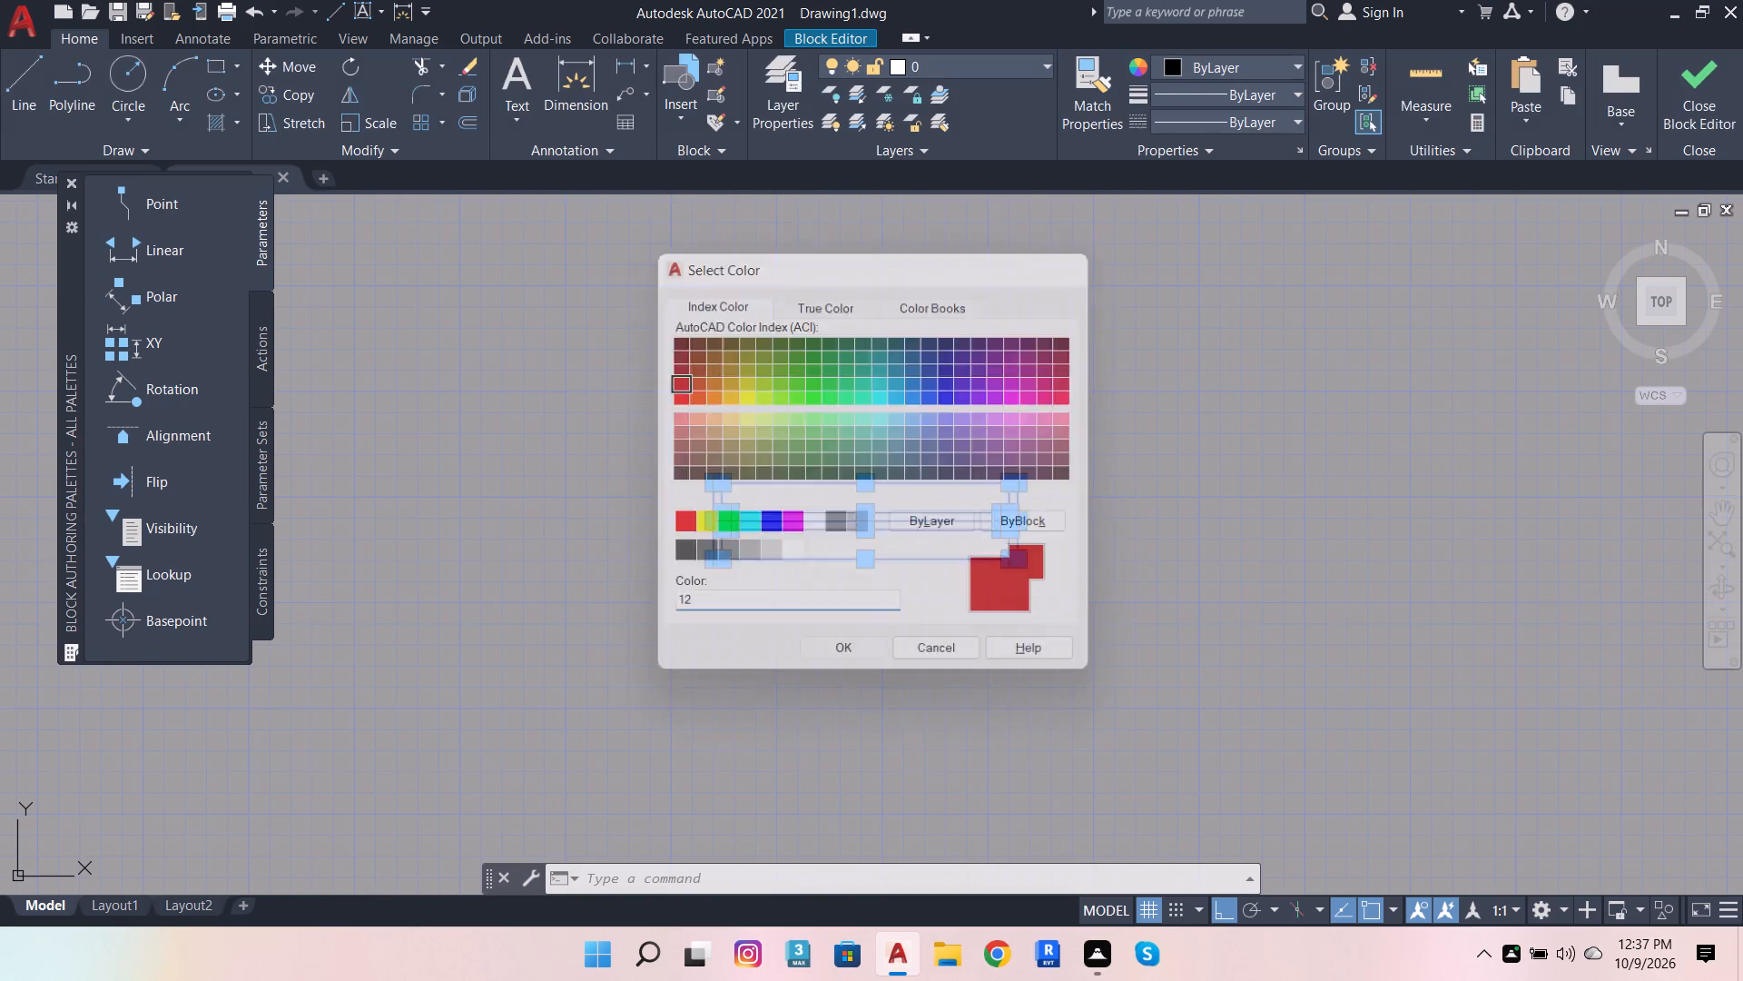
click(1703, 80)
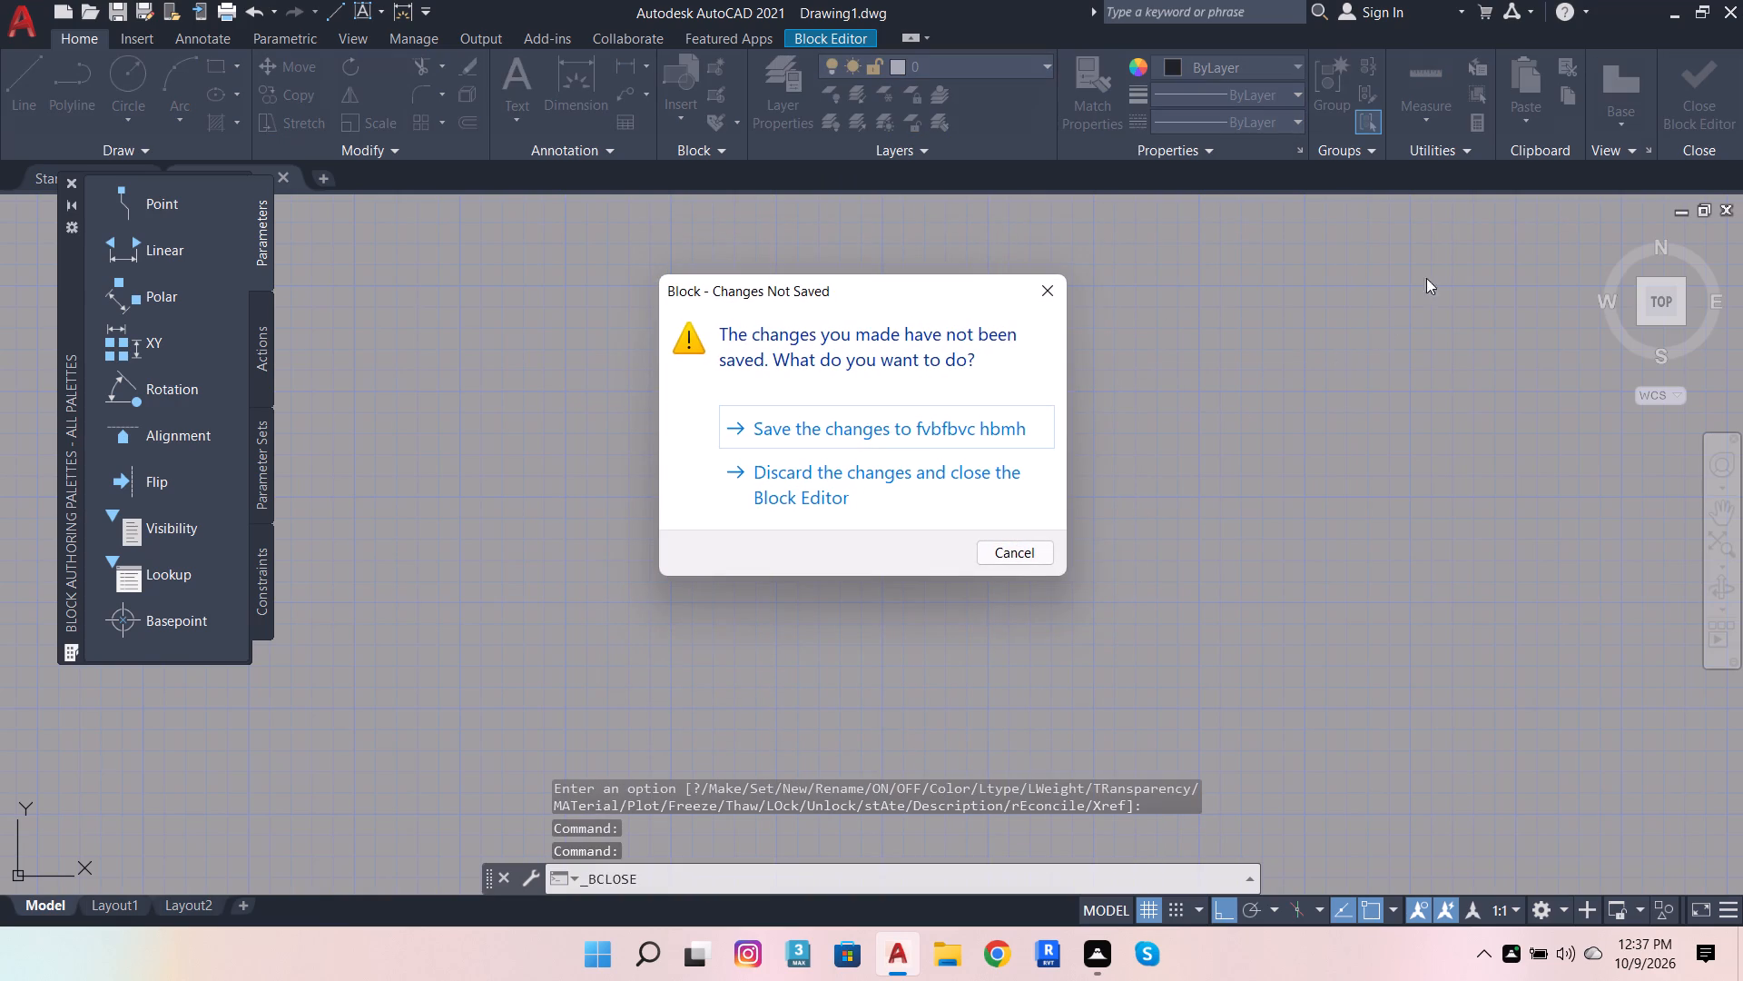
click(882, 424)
Reopen the window block for editing and assign all its lines to Layer1.
scroll(1215, 482, down, 1)
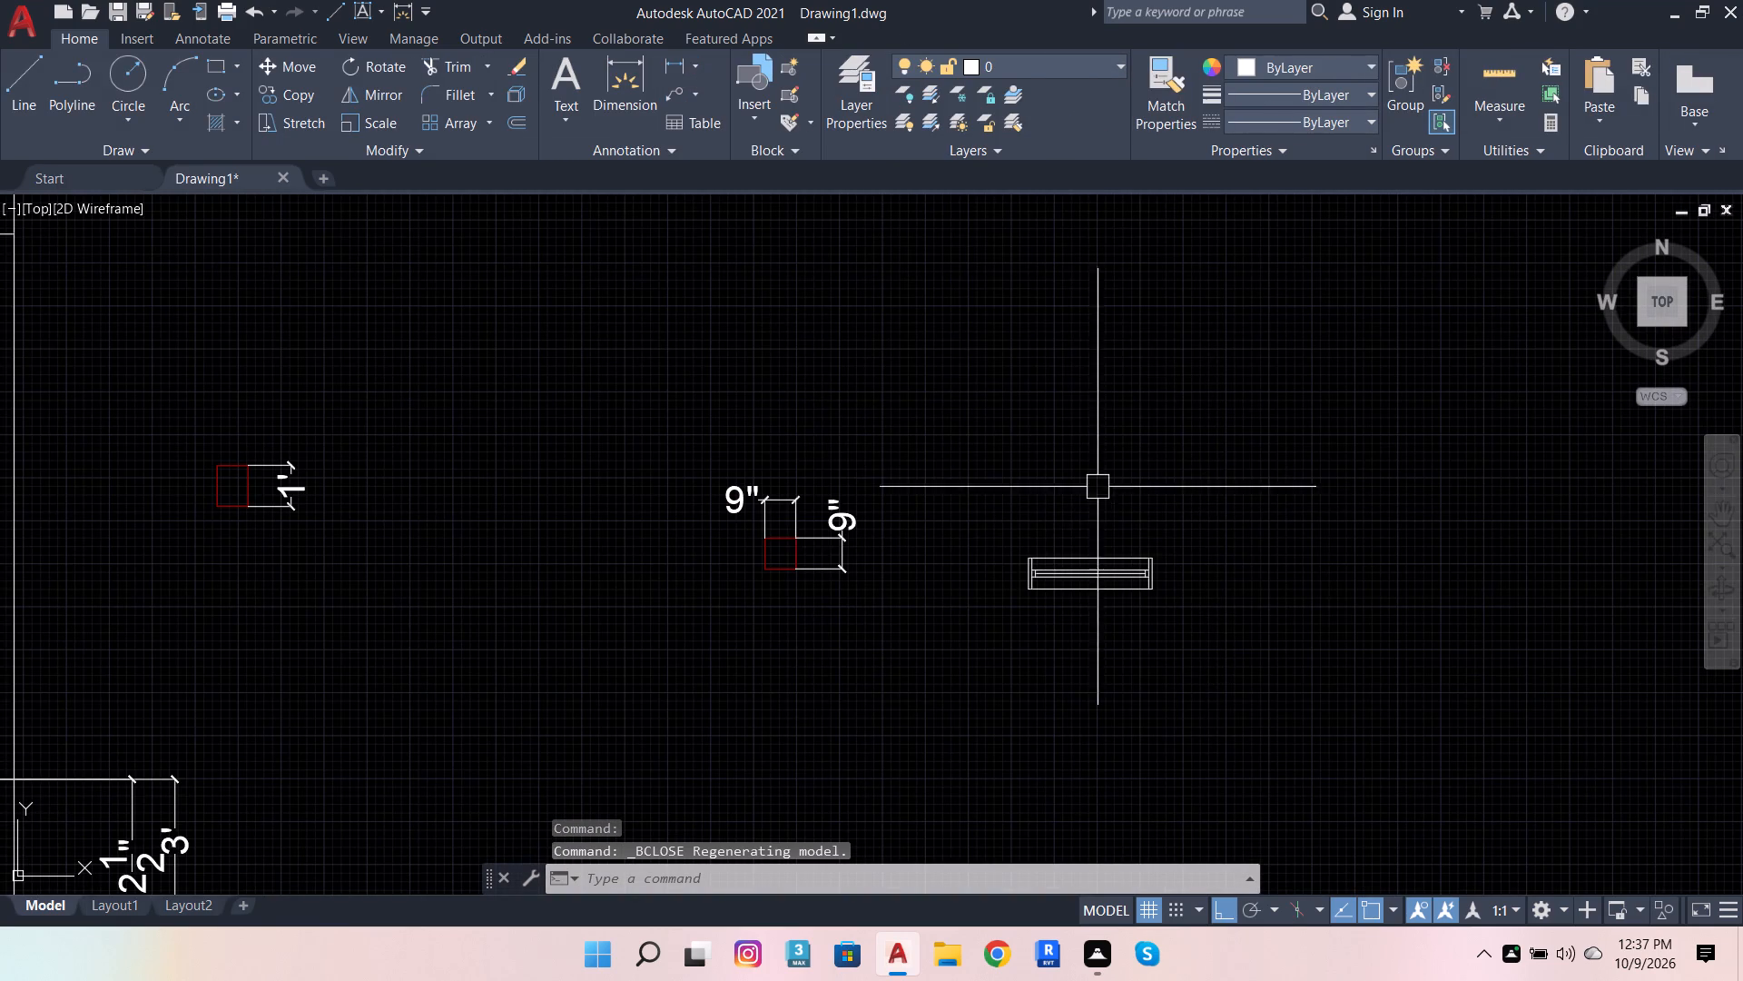
click(970, 457)
click(1266, 650)
scroll(1119, 566, up, 4)
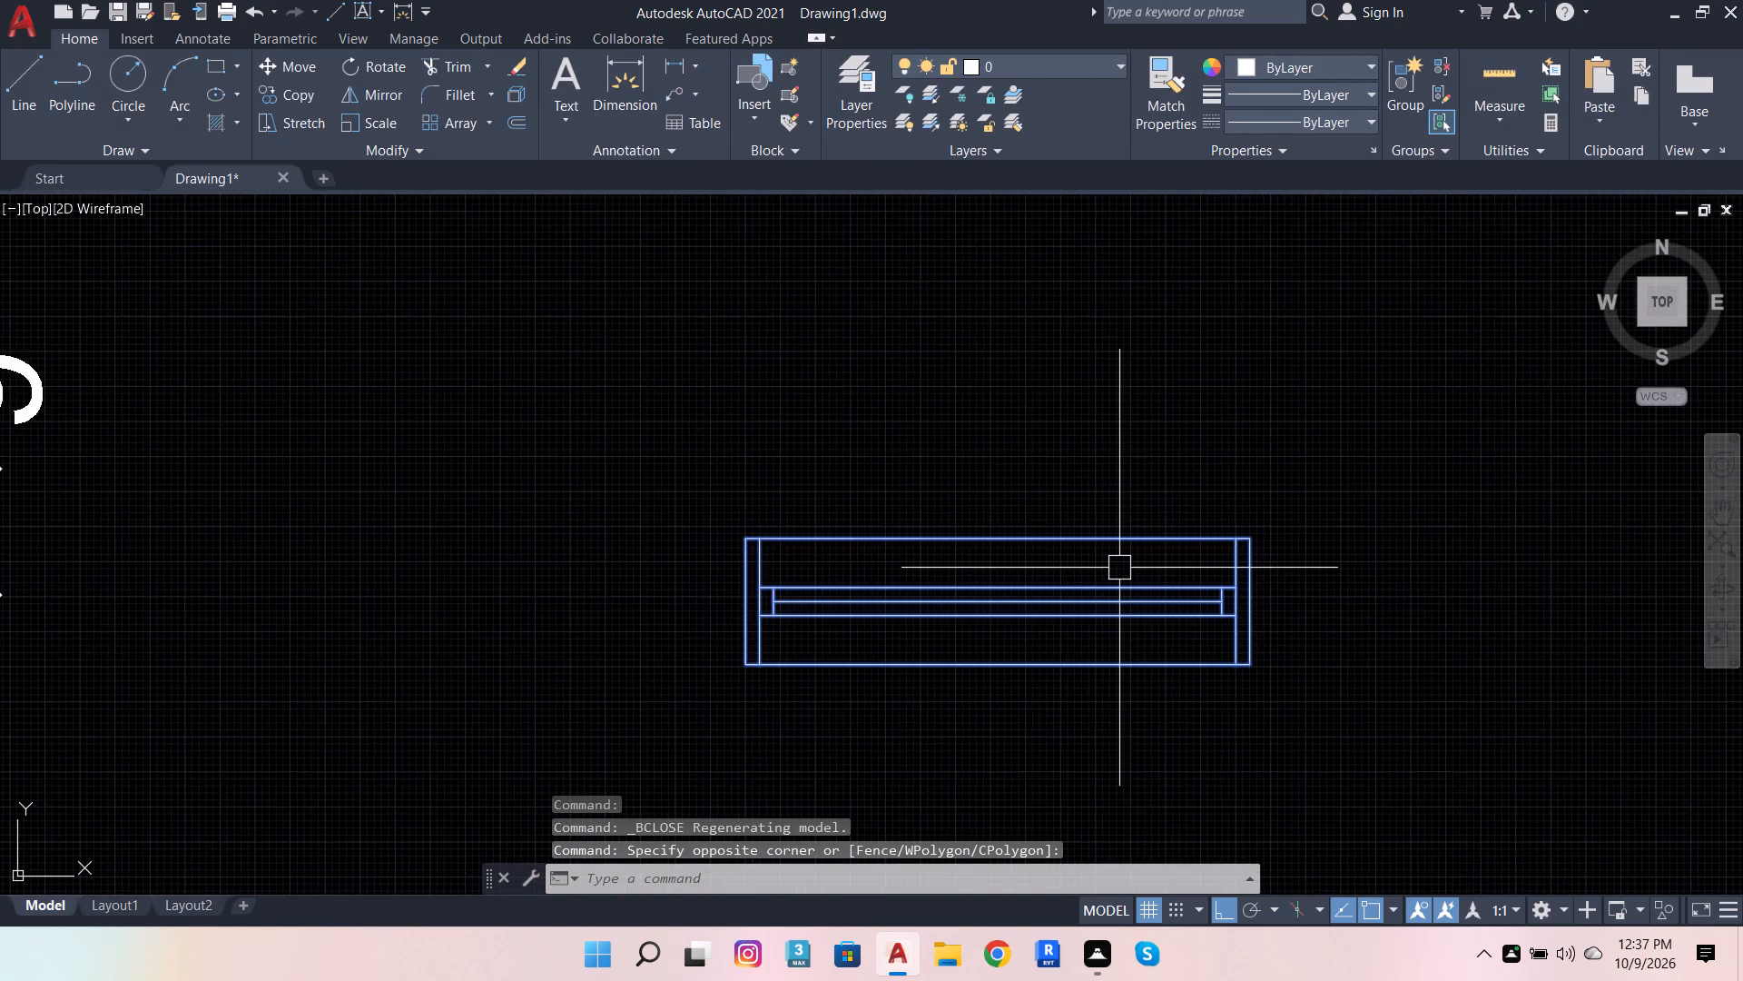
double_click(1135, 602)
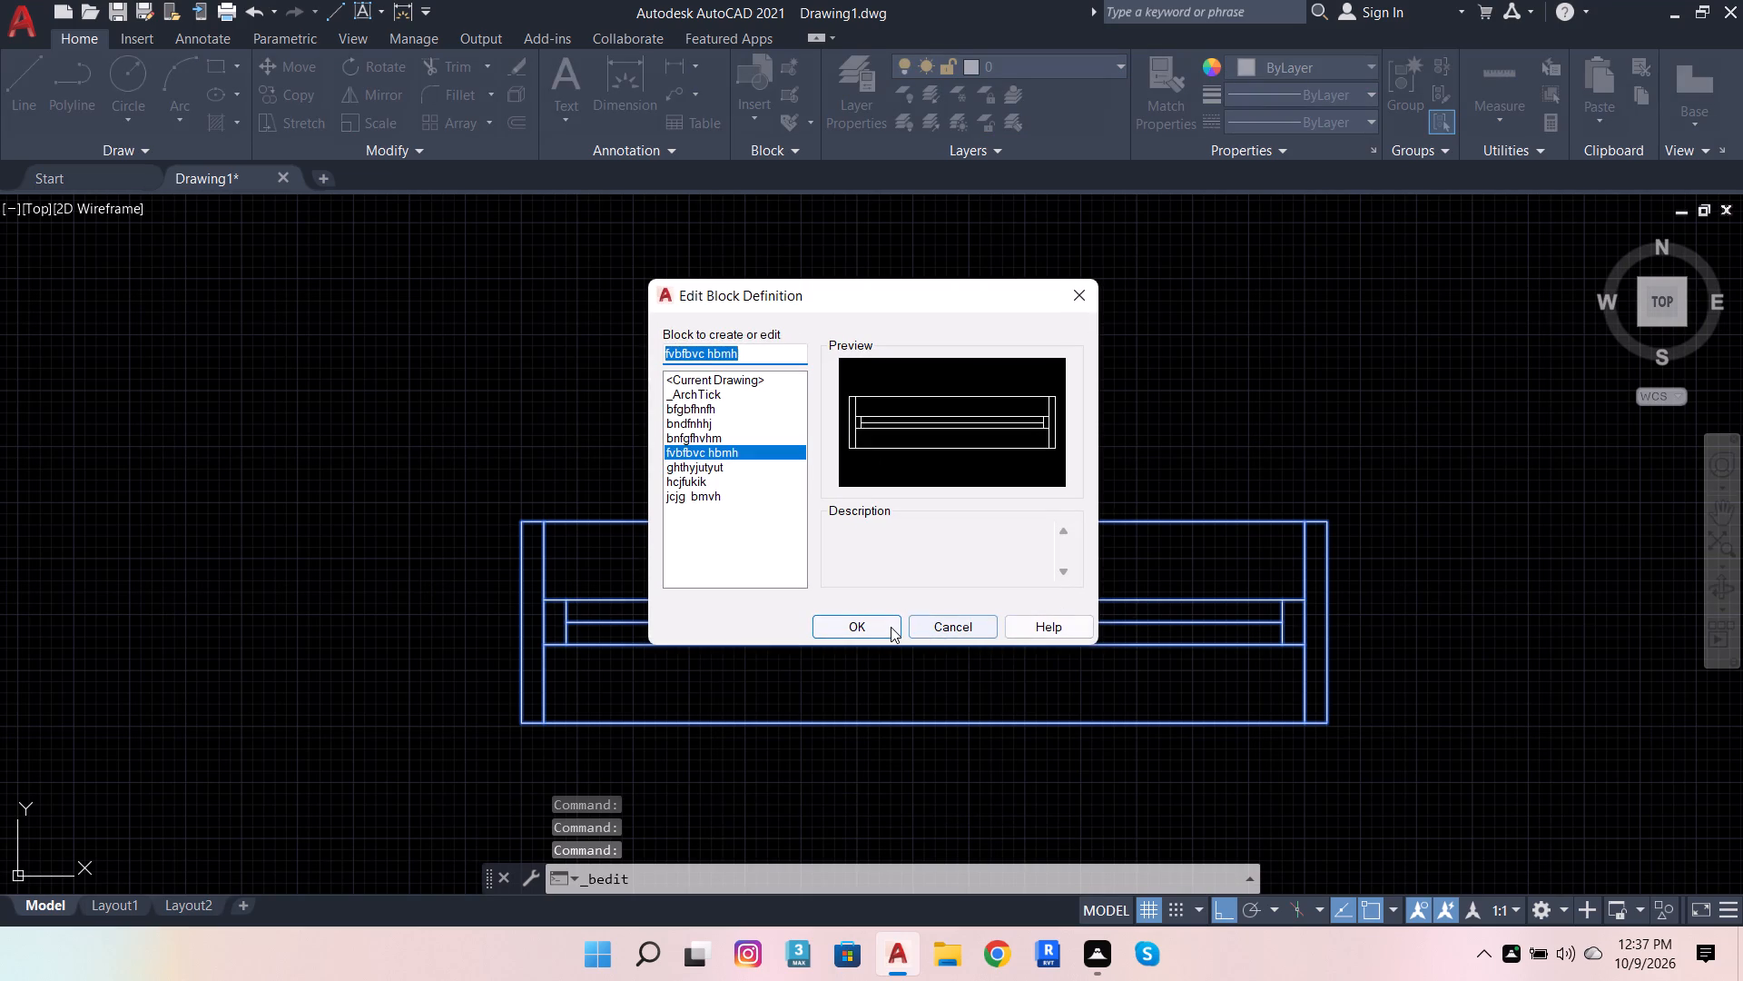
click(891, 627)
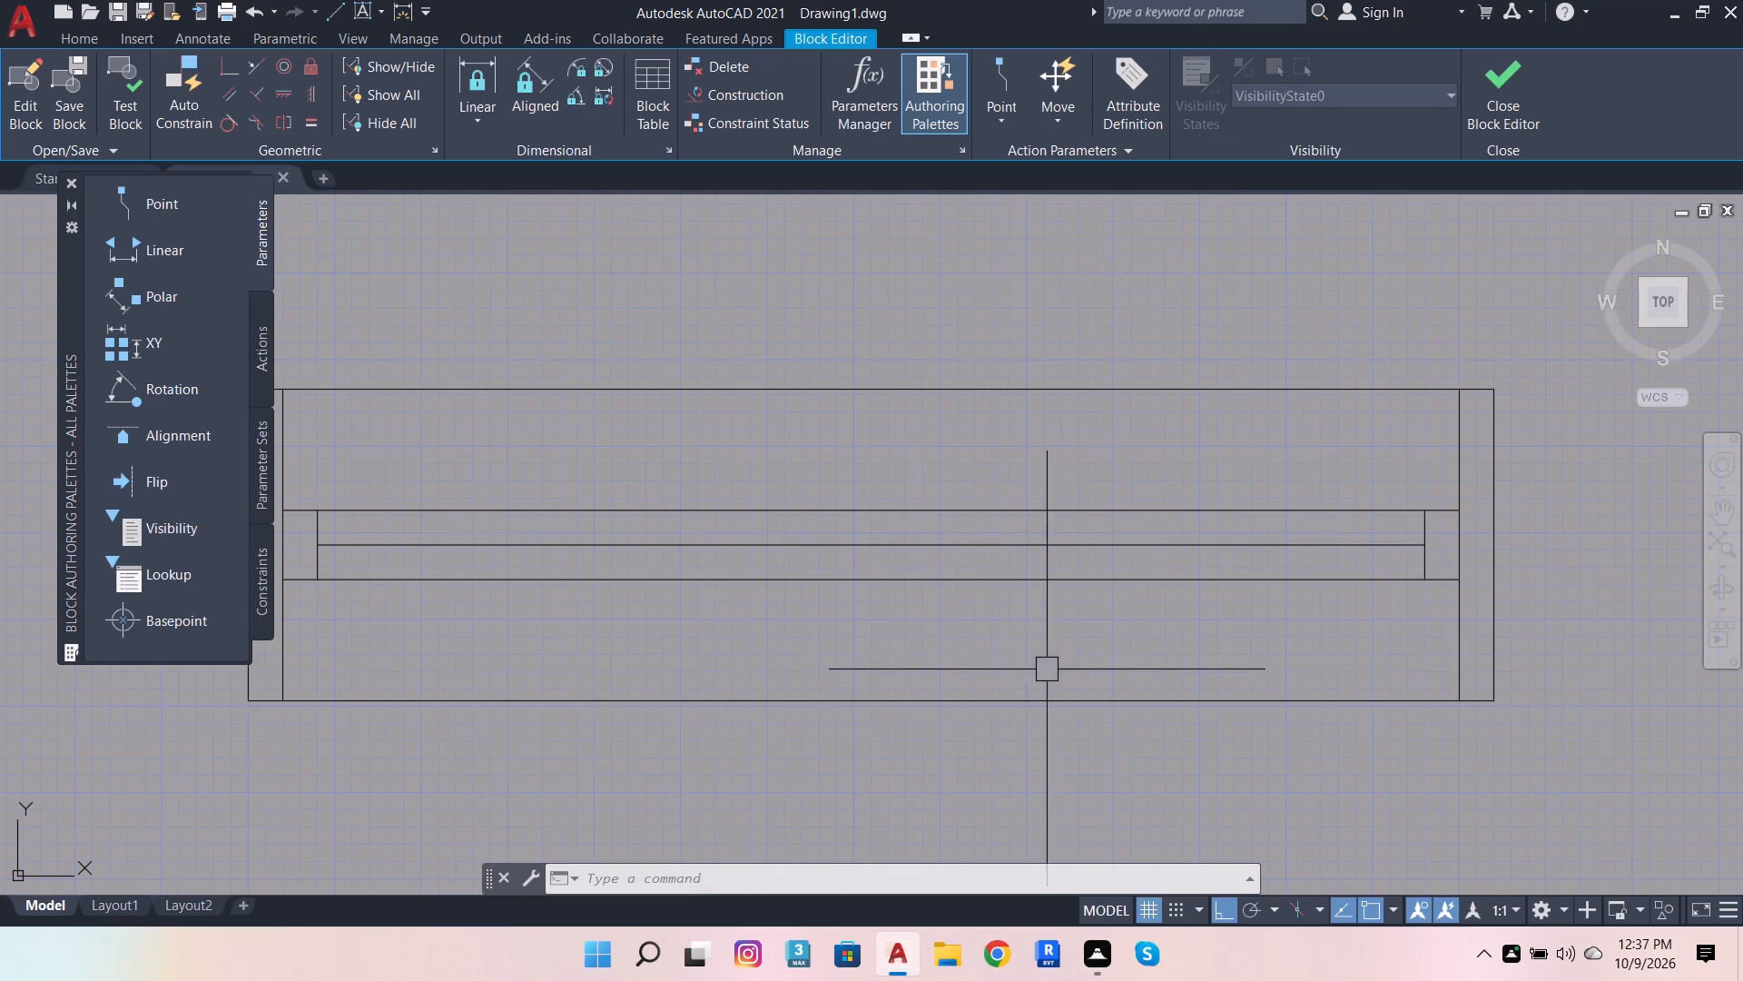
scroll(855, 481, down, 3)
click(602, 417)
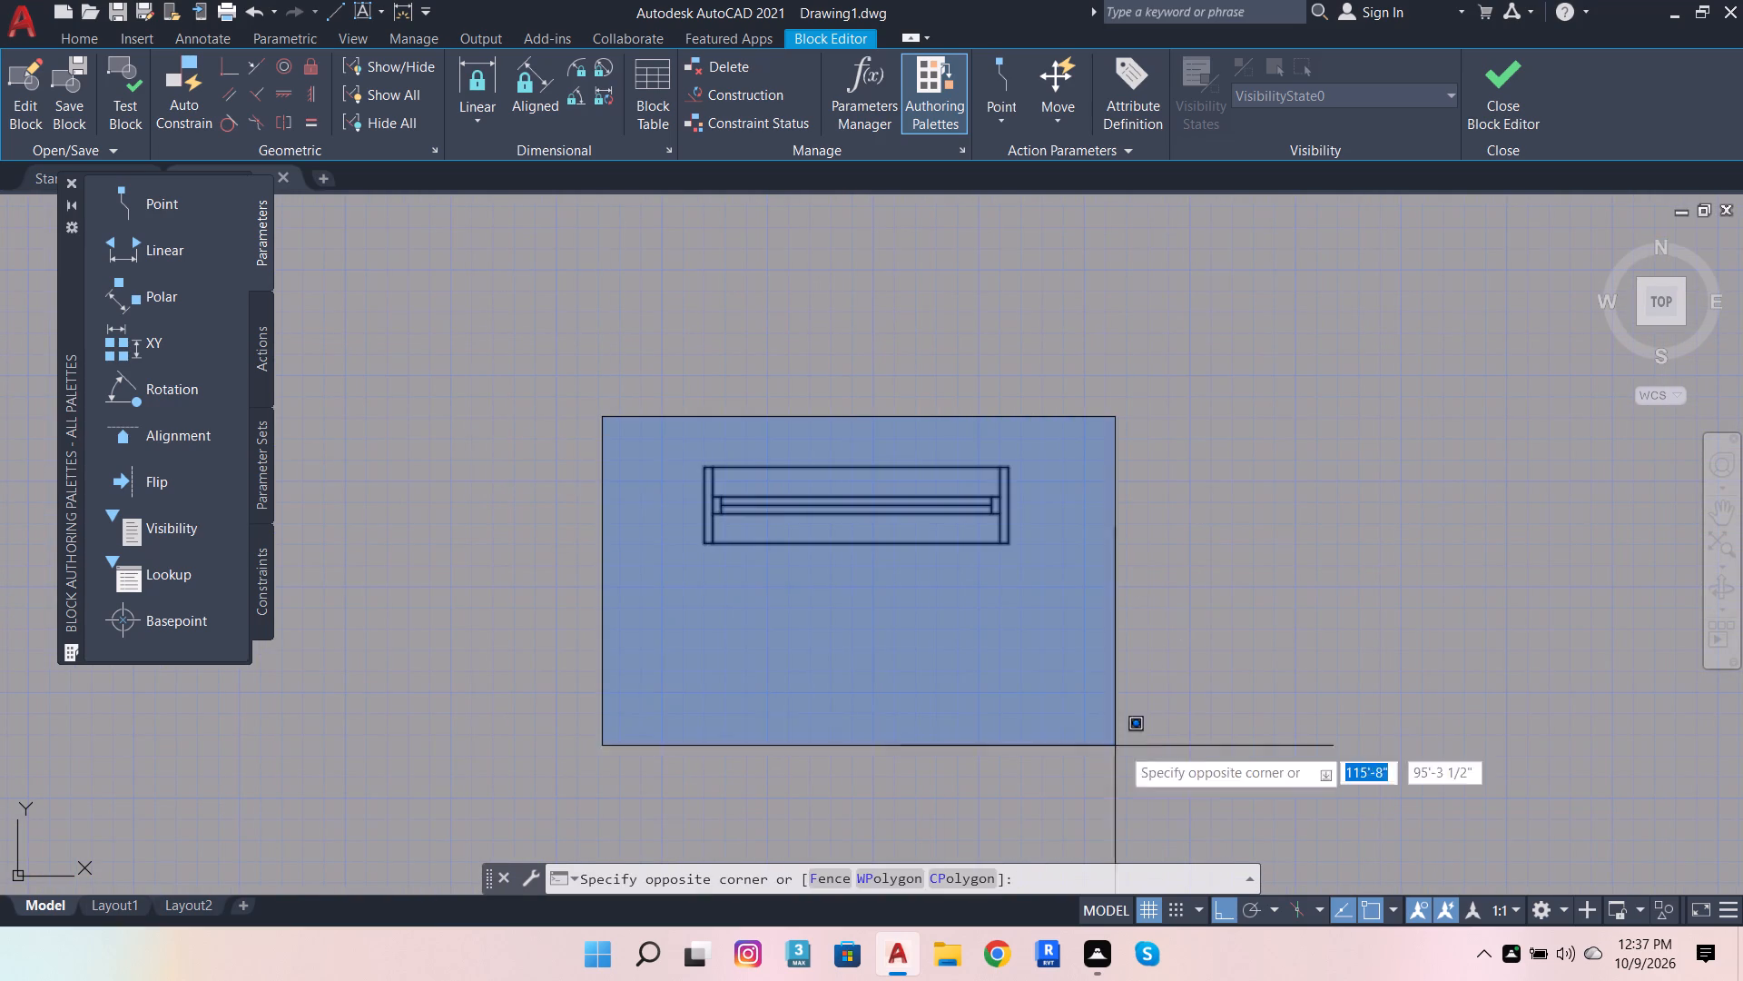
click(1233, 728)
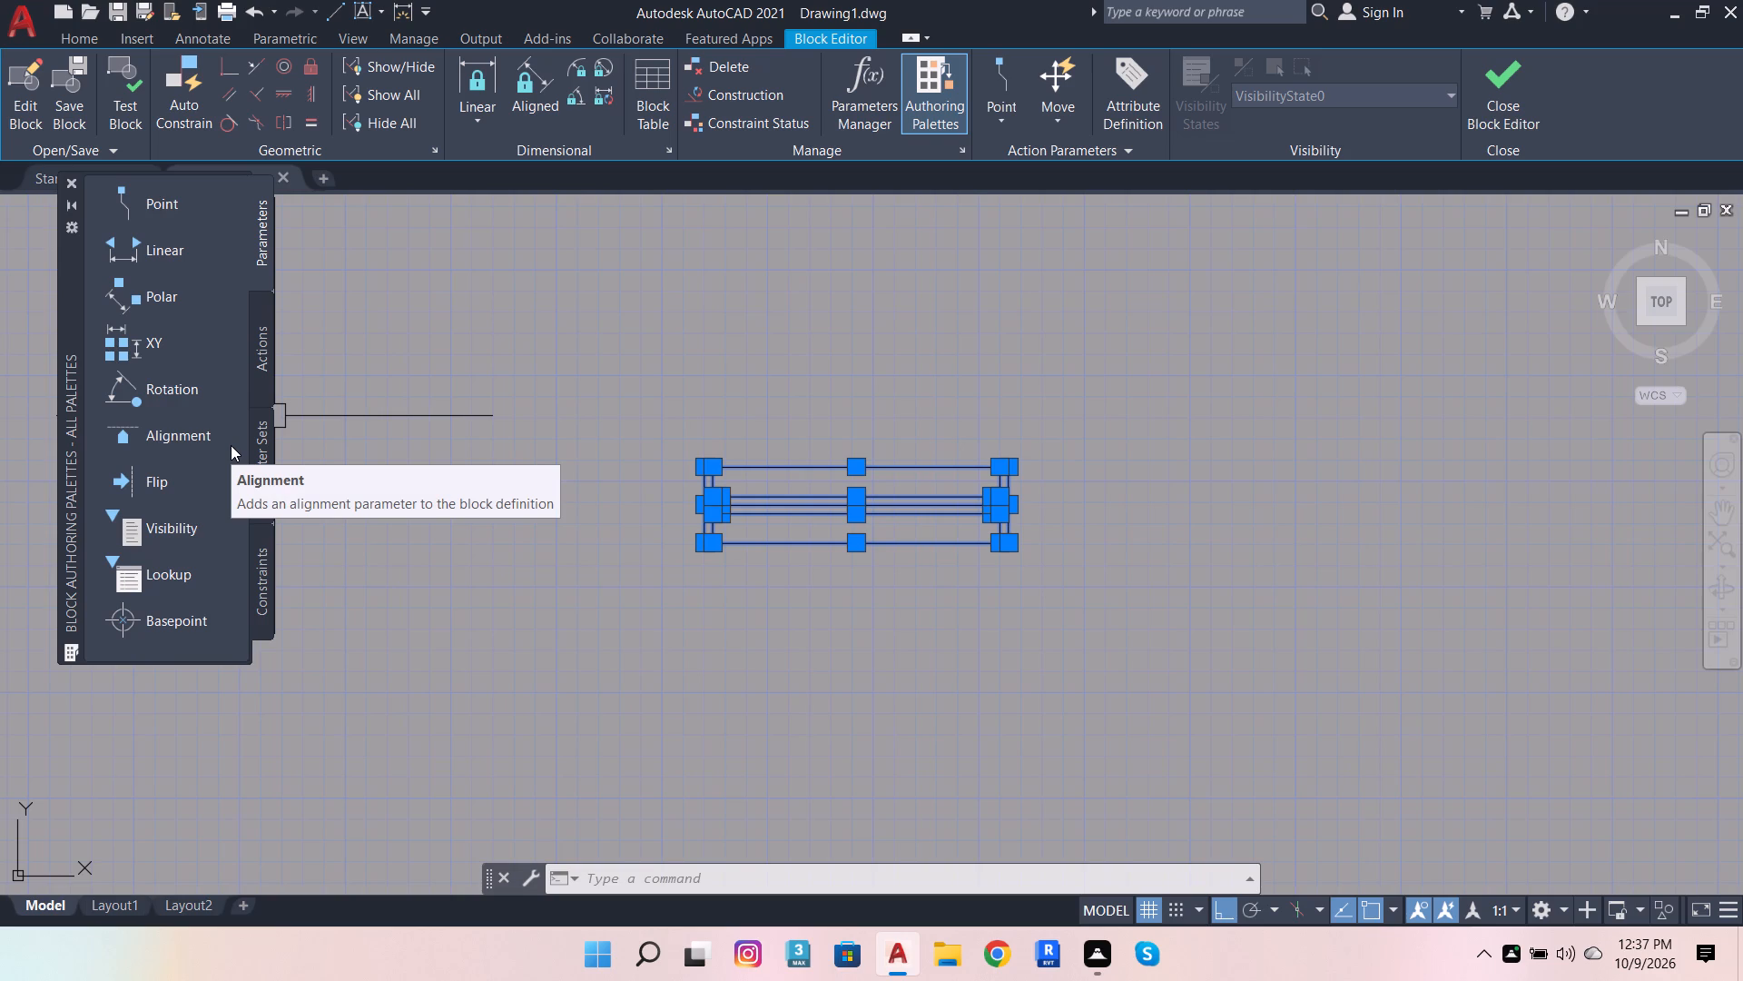
click(95, 38)
click(943, 66)
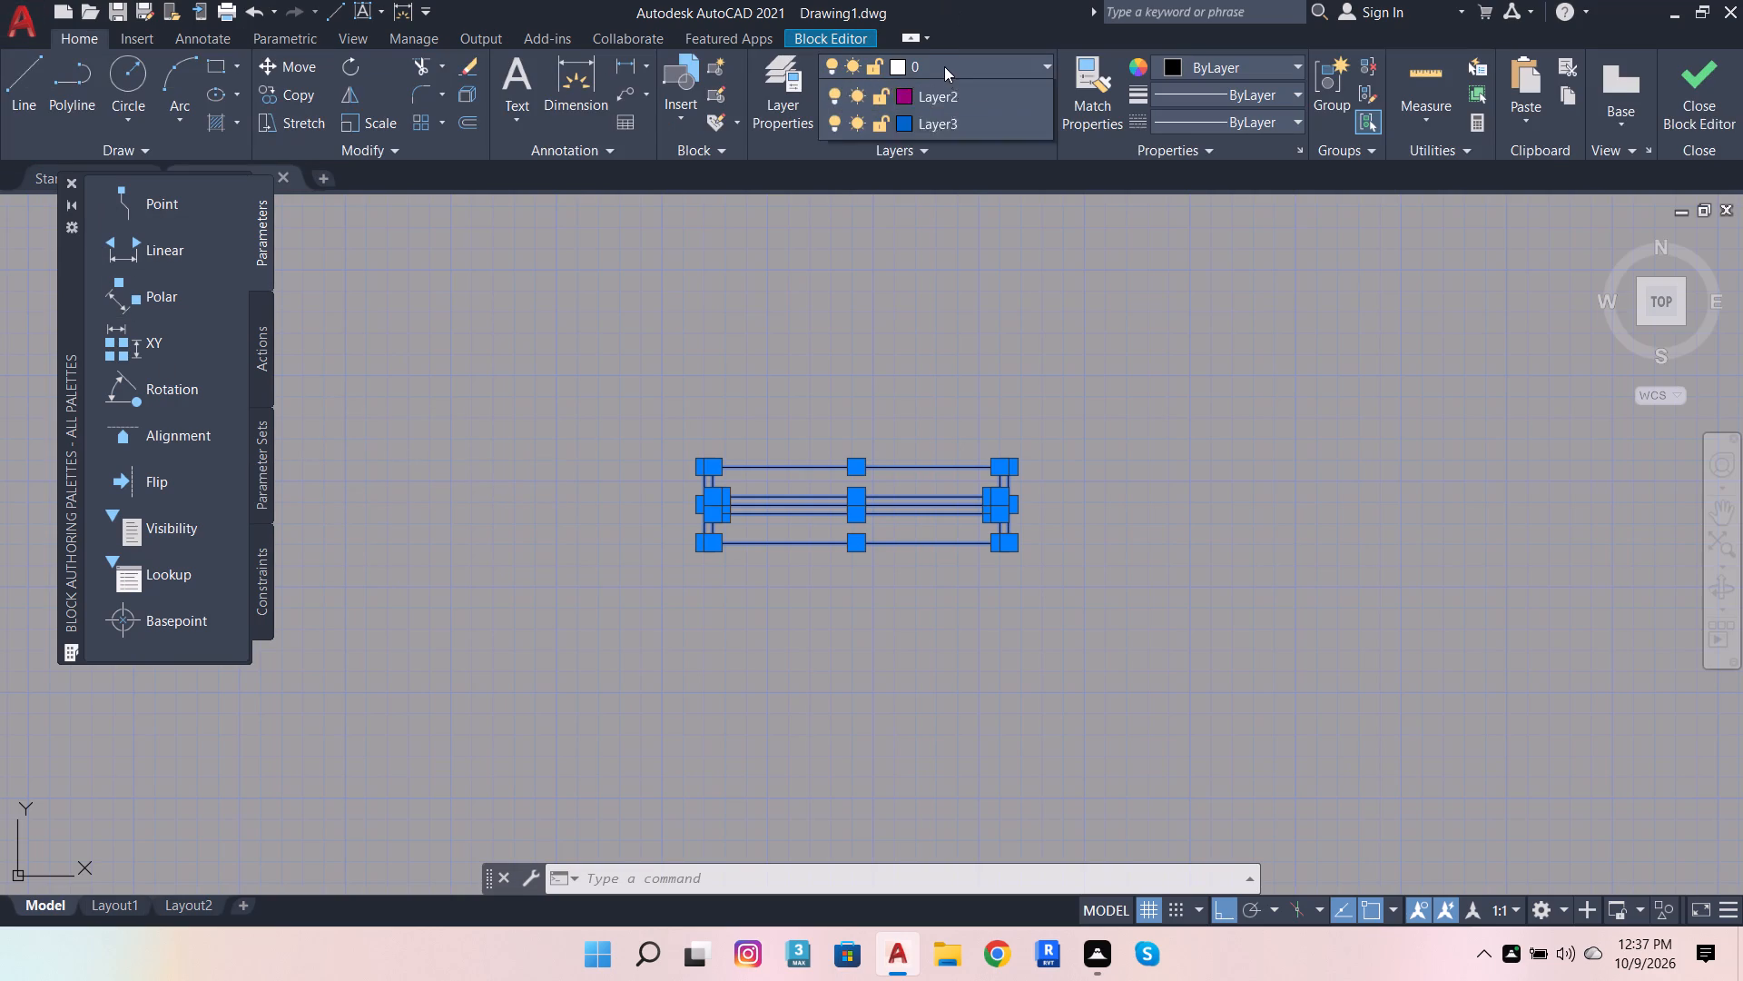
click(952, 148)
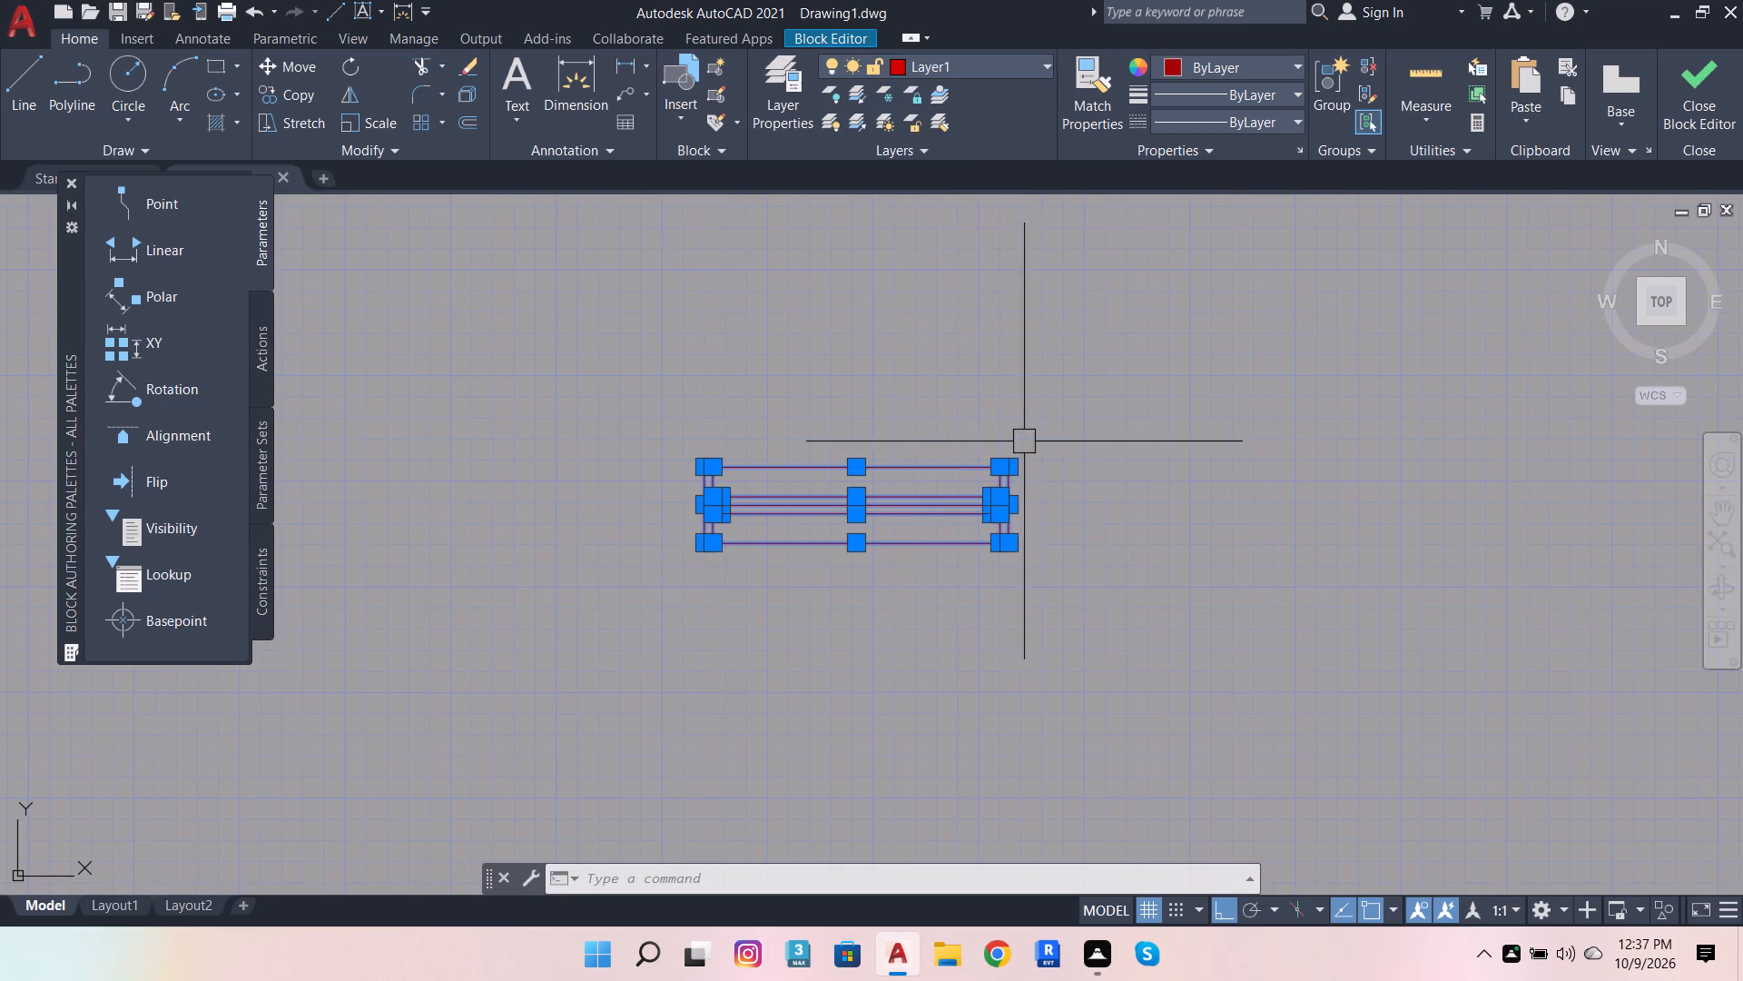
scroll(957, 513, up, 3)
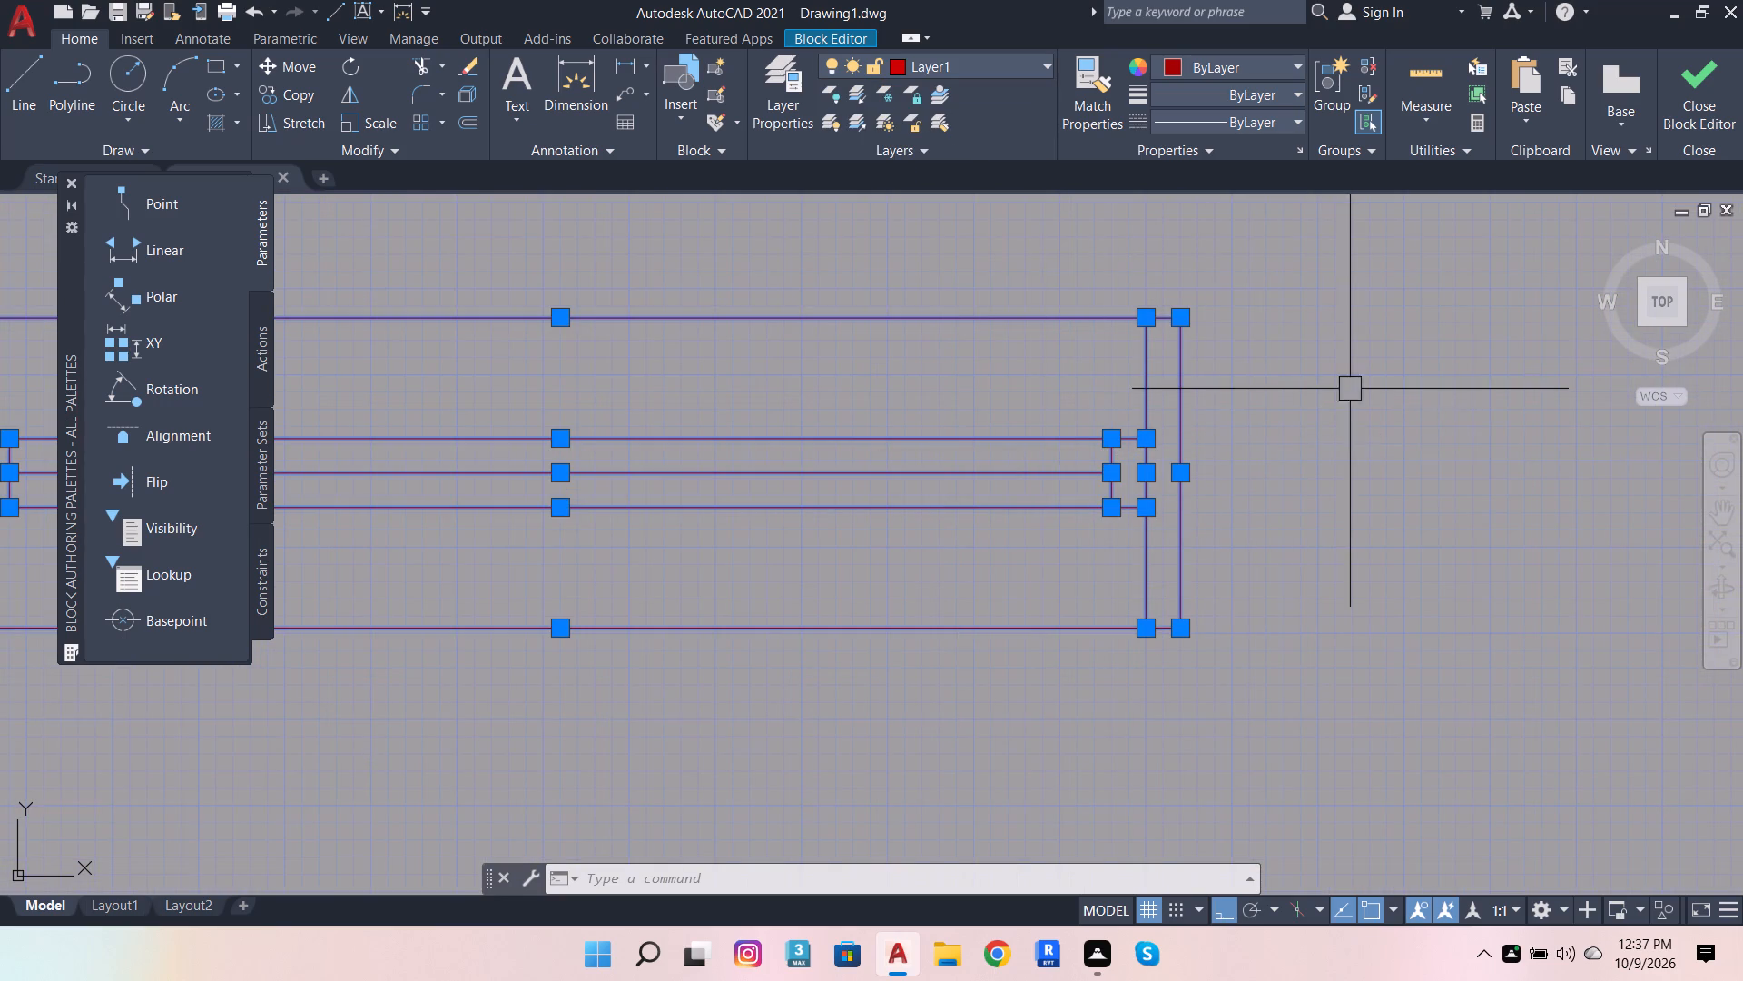
click(1352, 388)
click(1285, 427)
key(Escape)
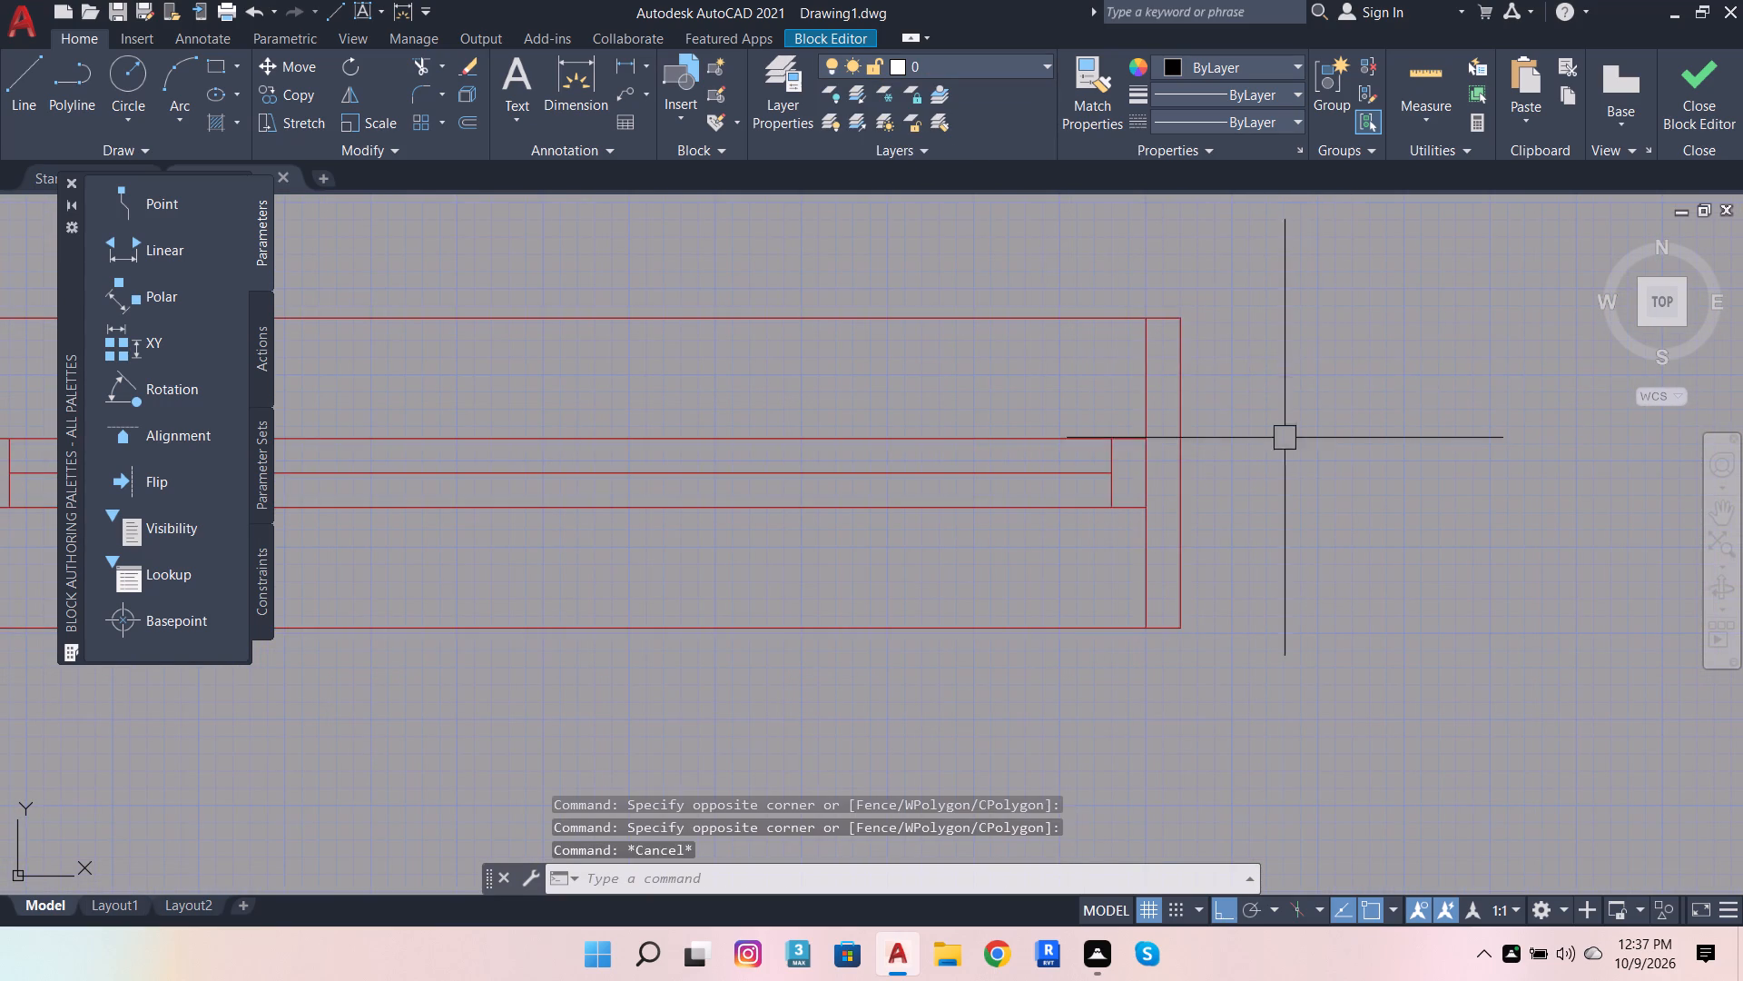
Save the changes to the window block and close the Block Editor.
scroll(1249, 470, down, 4)
click(1692, 93)
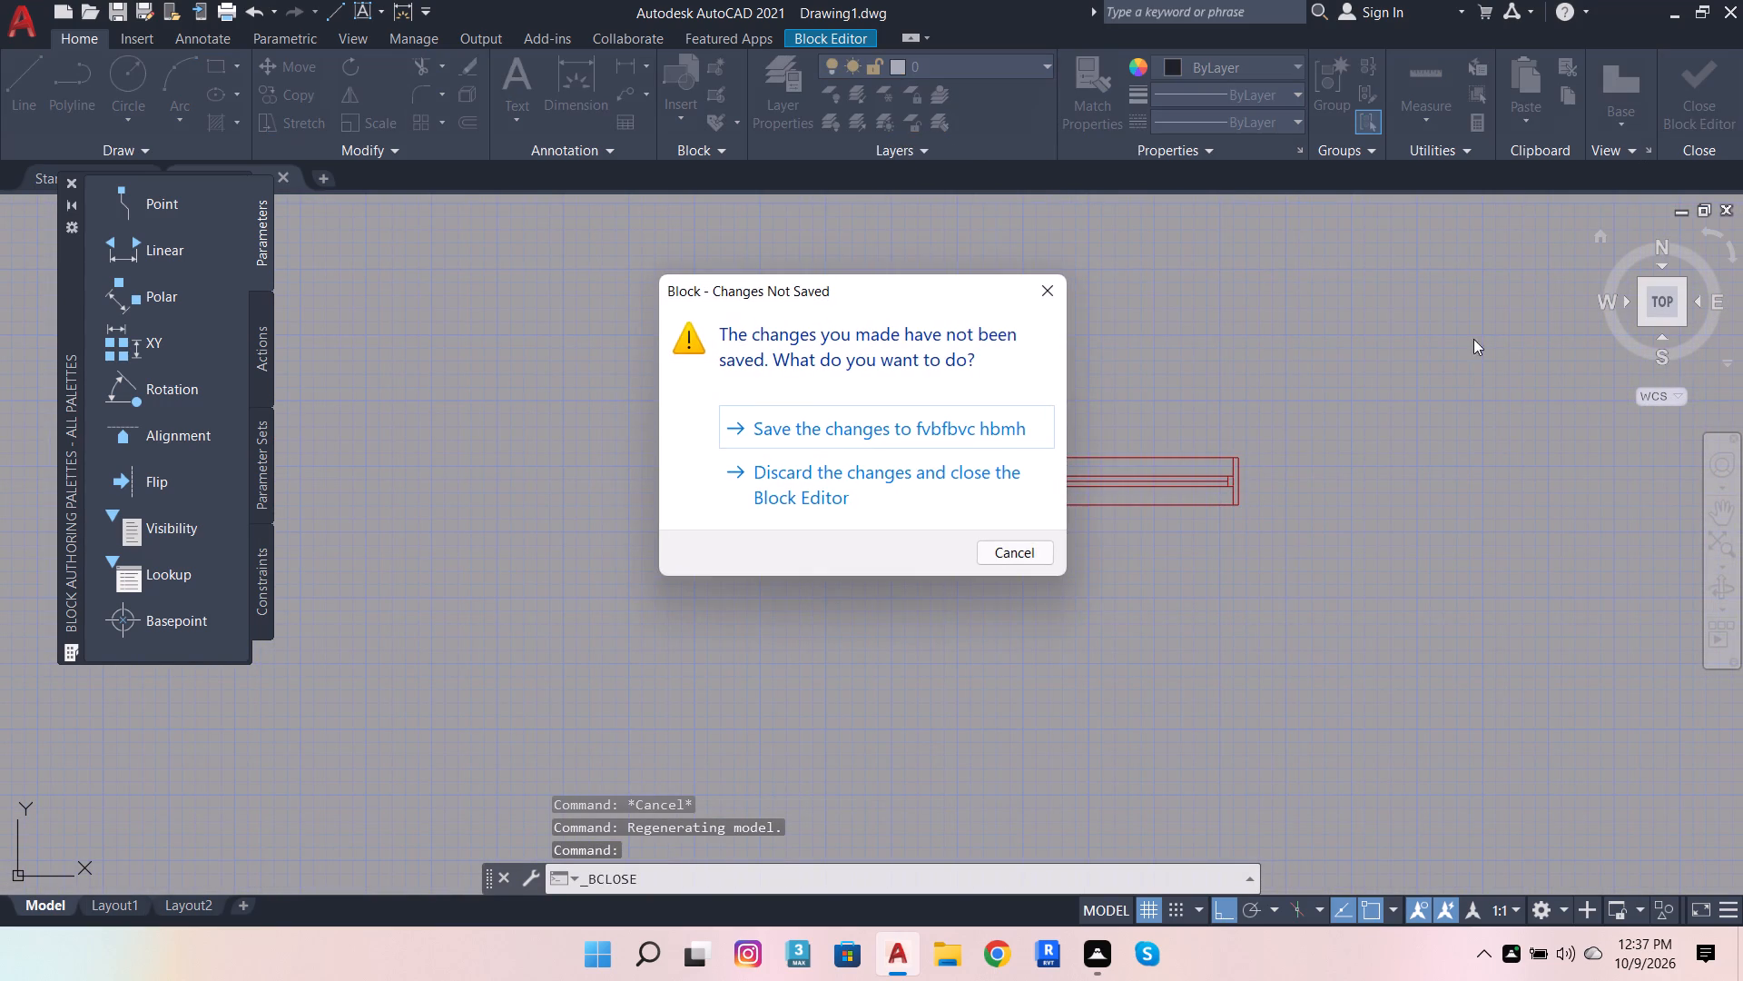
click(985, 433)
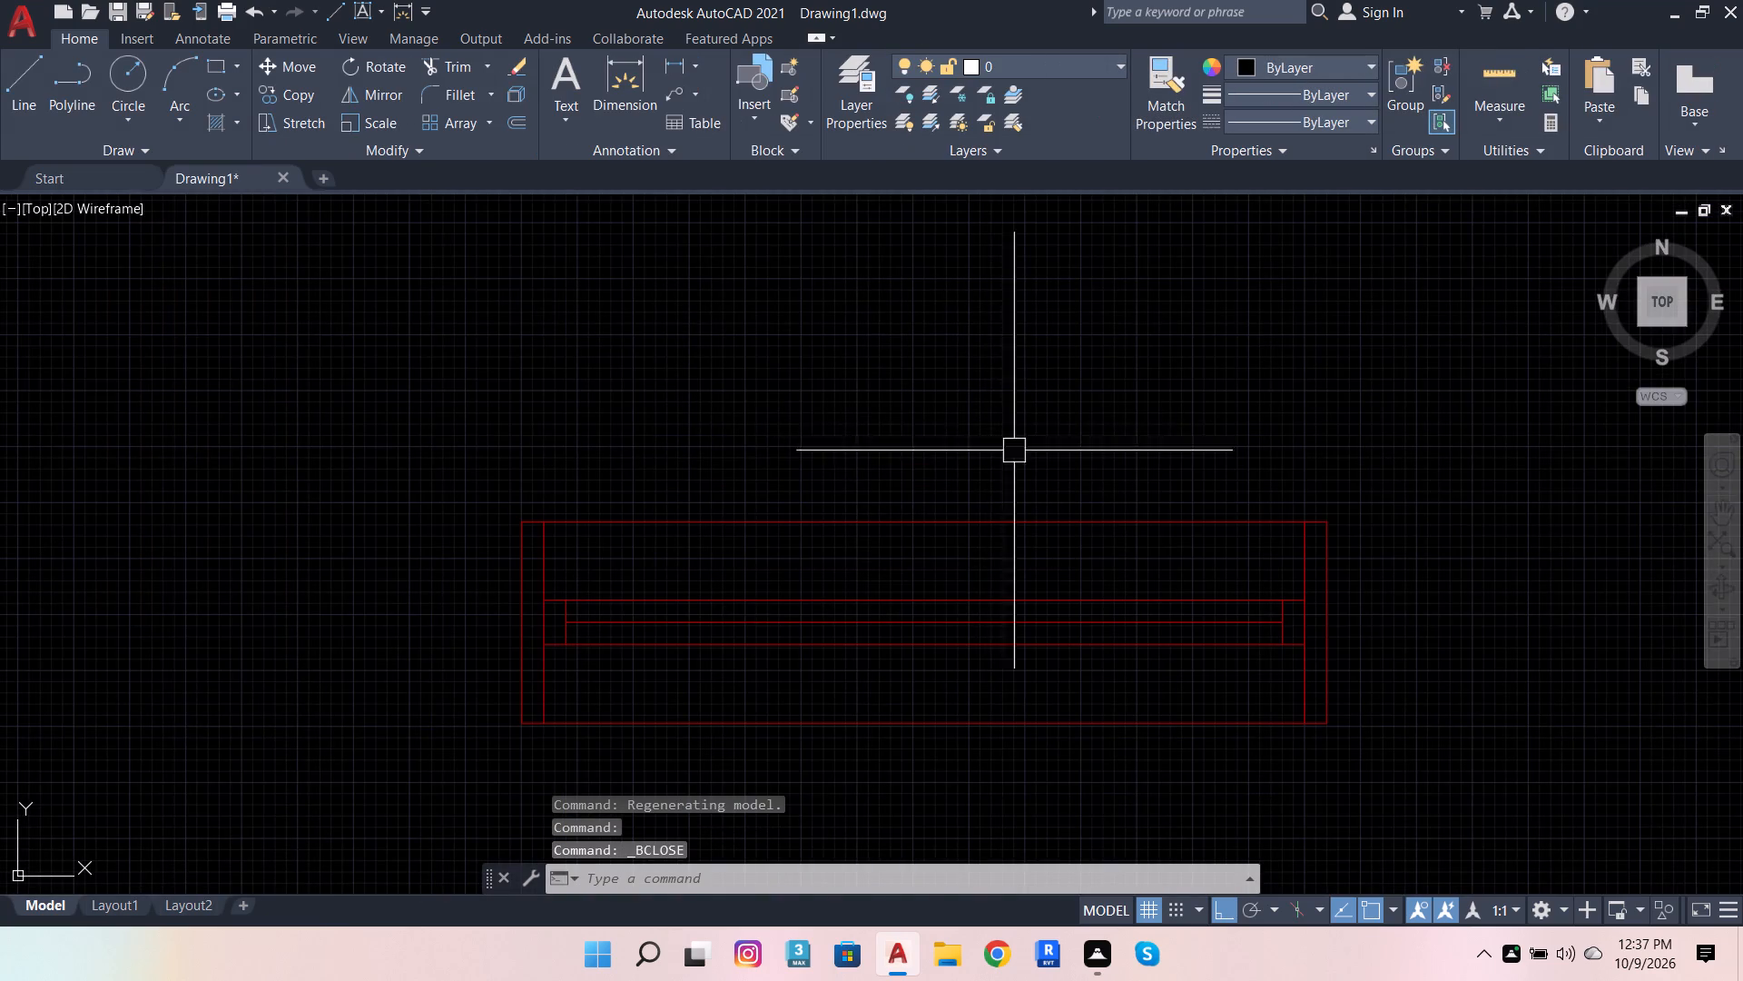
Copy the window block by its upper-right corner to the upper-right corner of the wall opening below the stair lines.
scroll(1020, 486, down, 4)
scroll(1035, 512, up, 3)
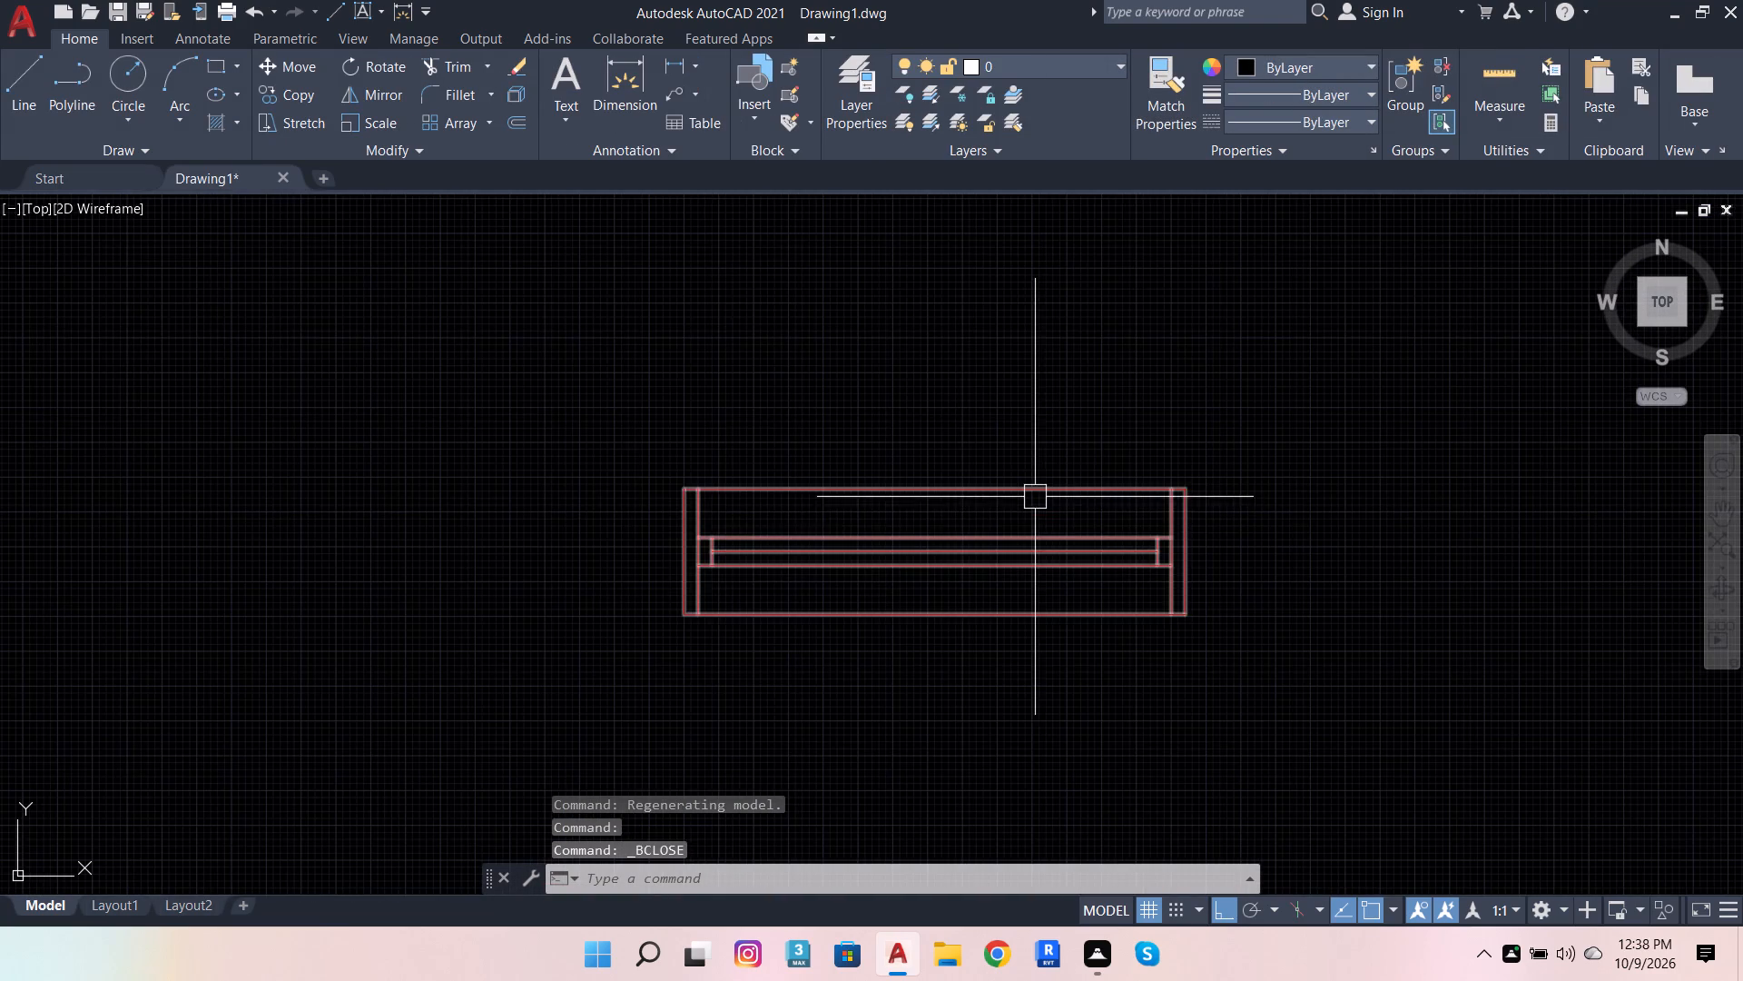
click(1035, 496)
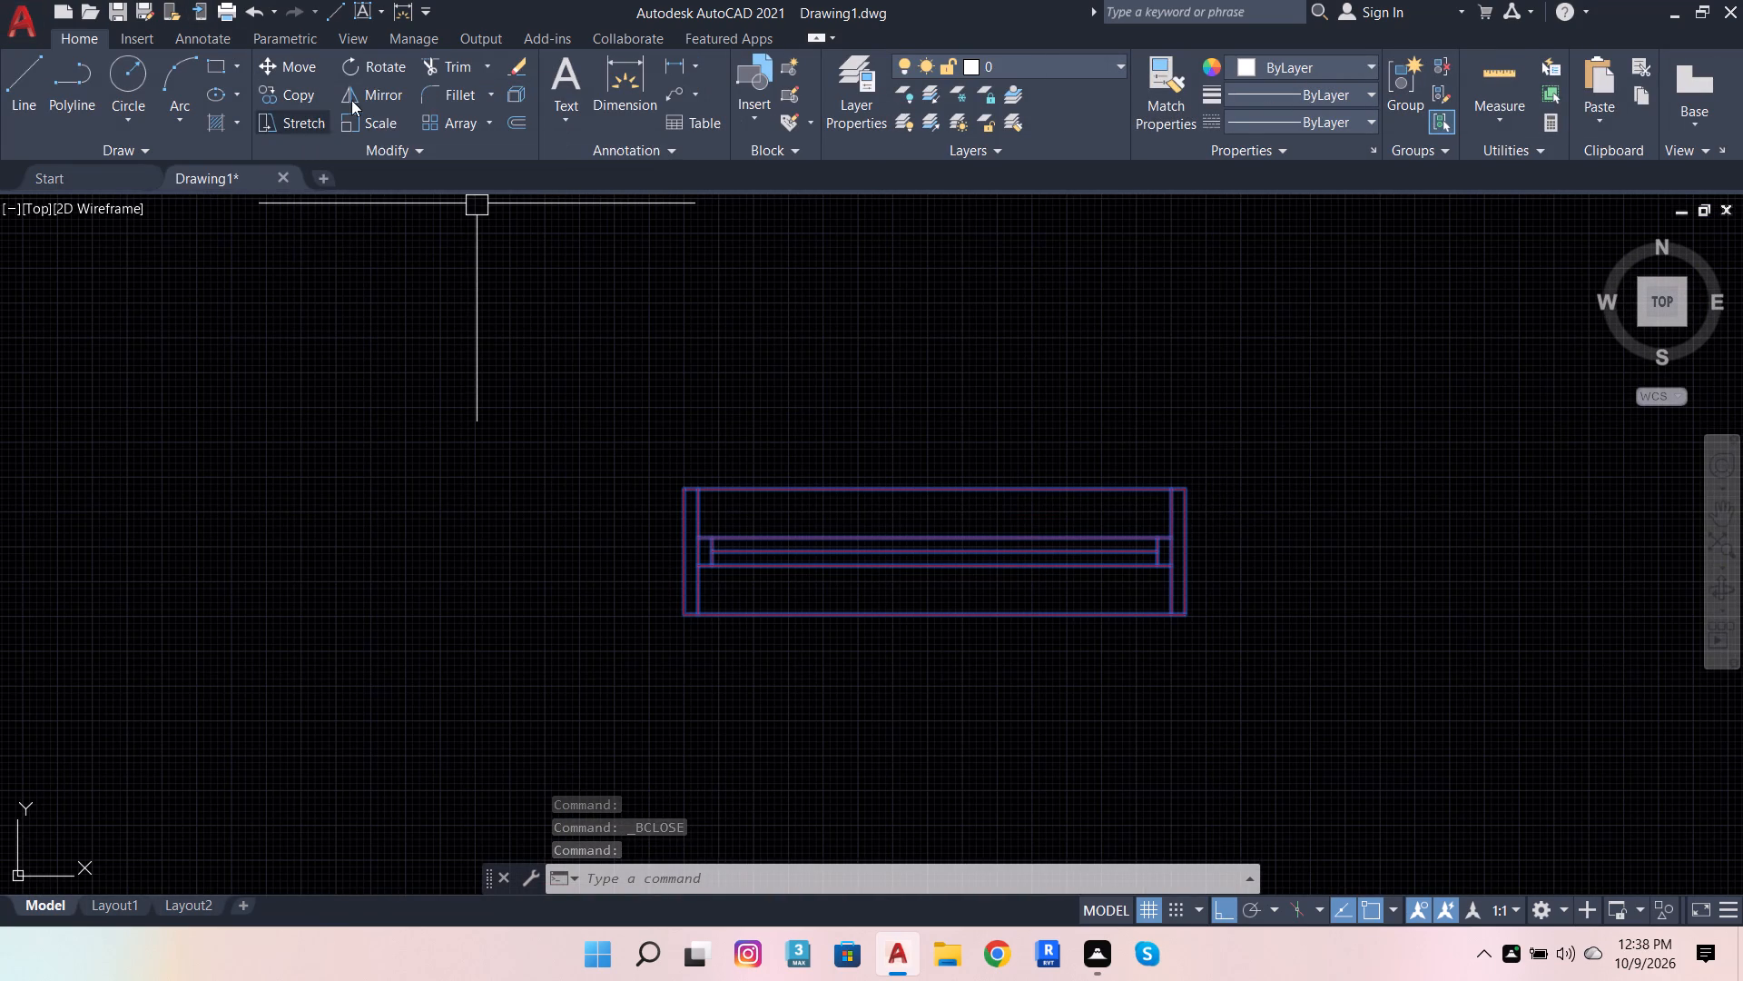
click(266, 97)
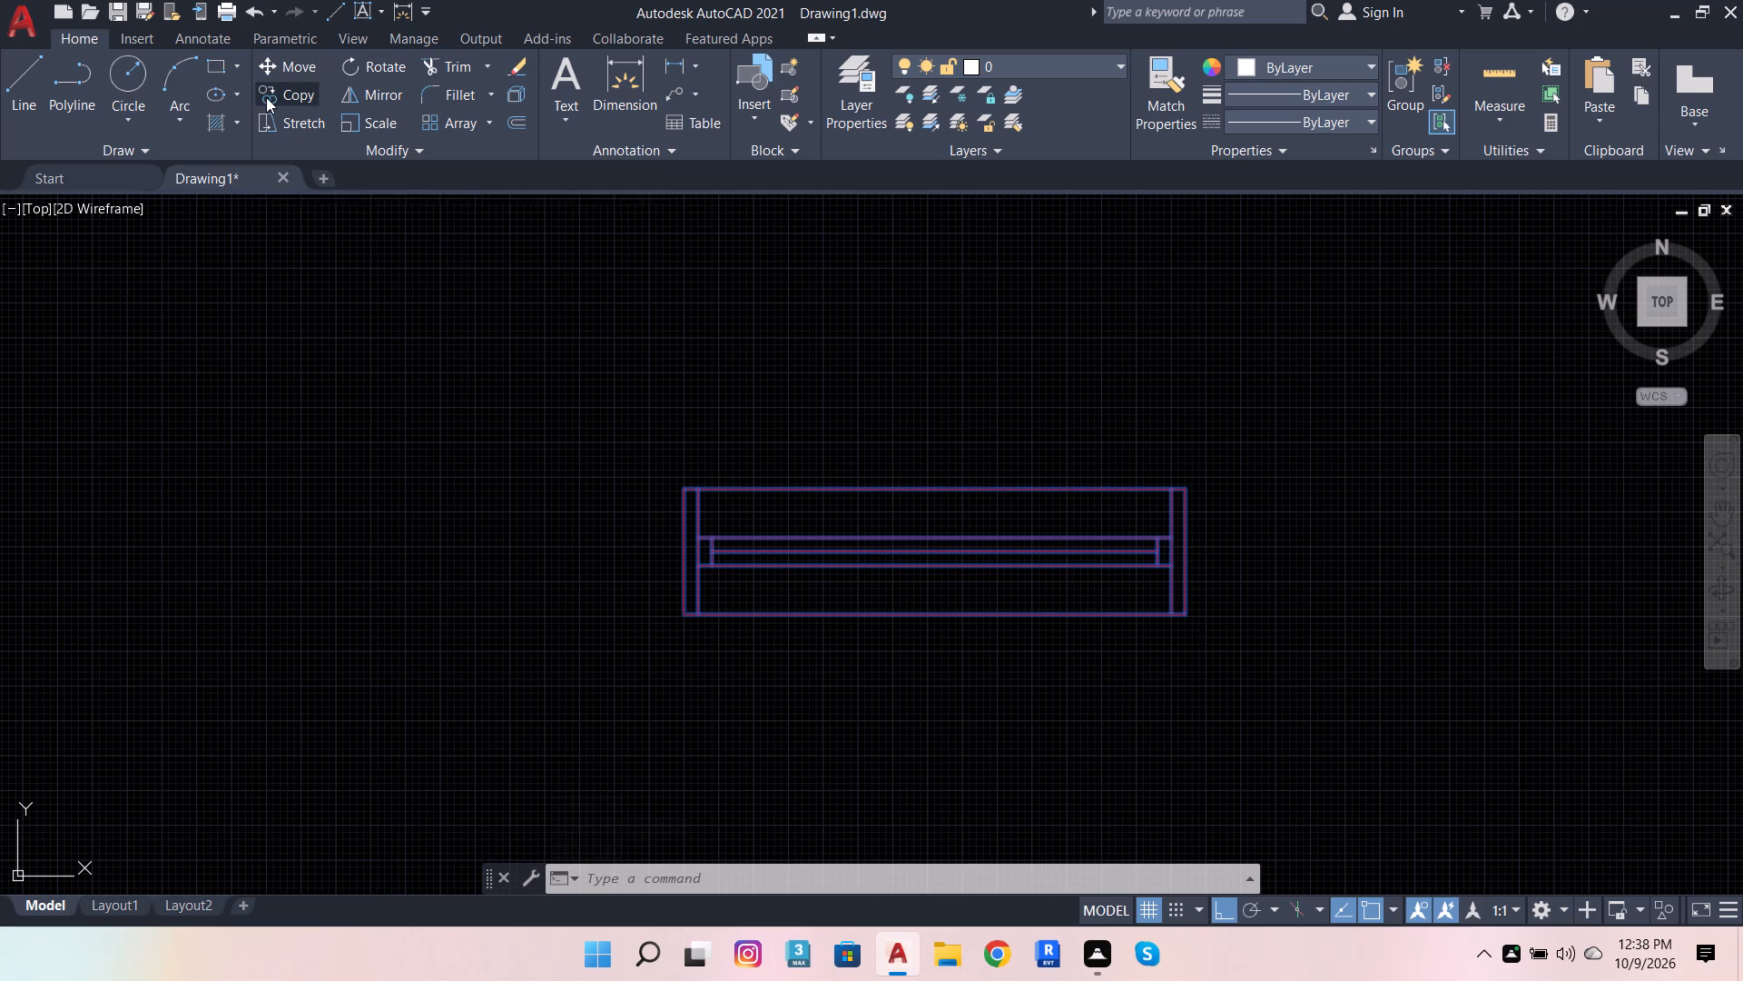
click(1187, 490)
scroll(1361, 418, down, 6)
scroll(1047, 470, up, 4)
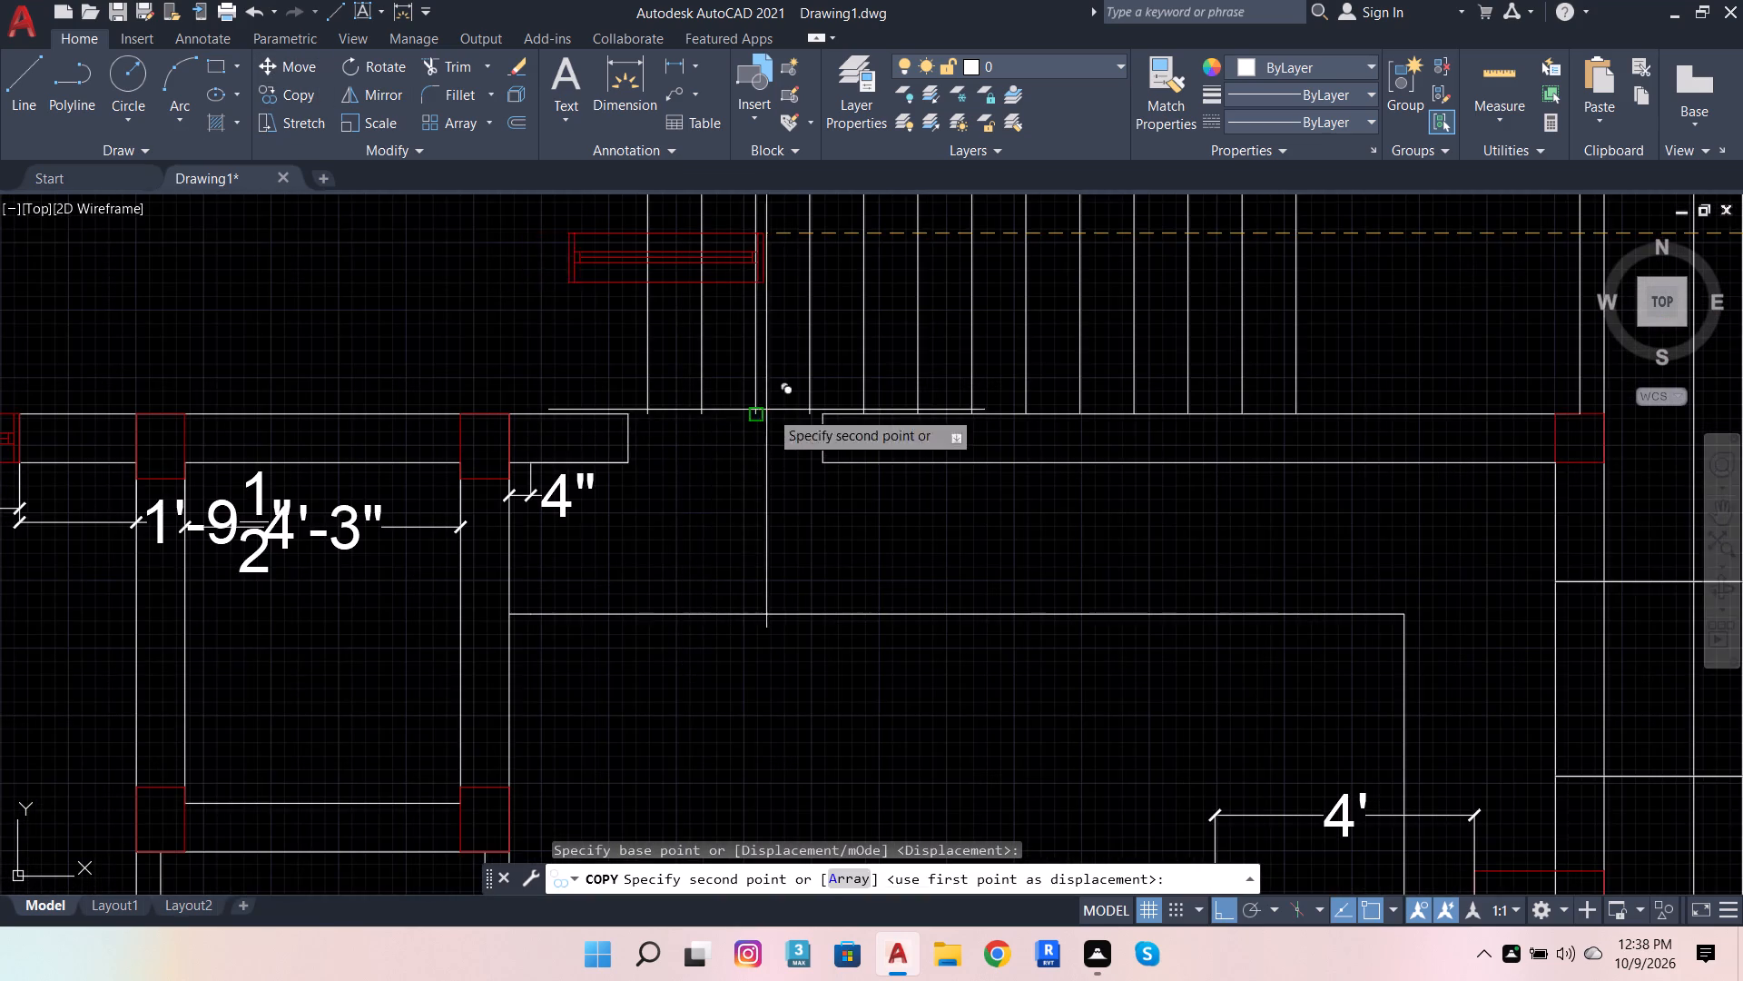
scroll(794, 404, up, 3)
click(890, 441)
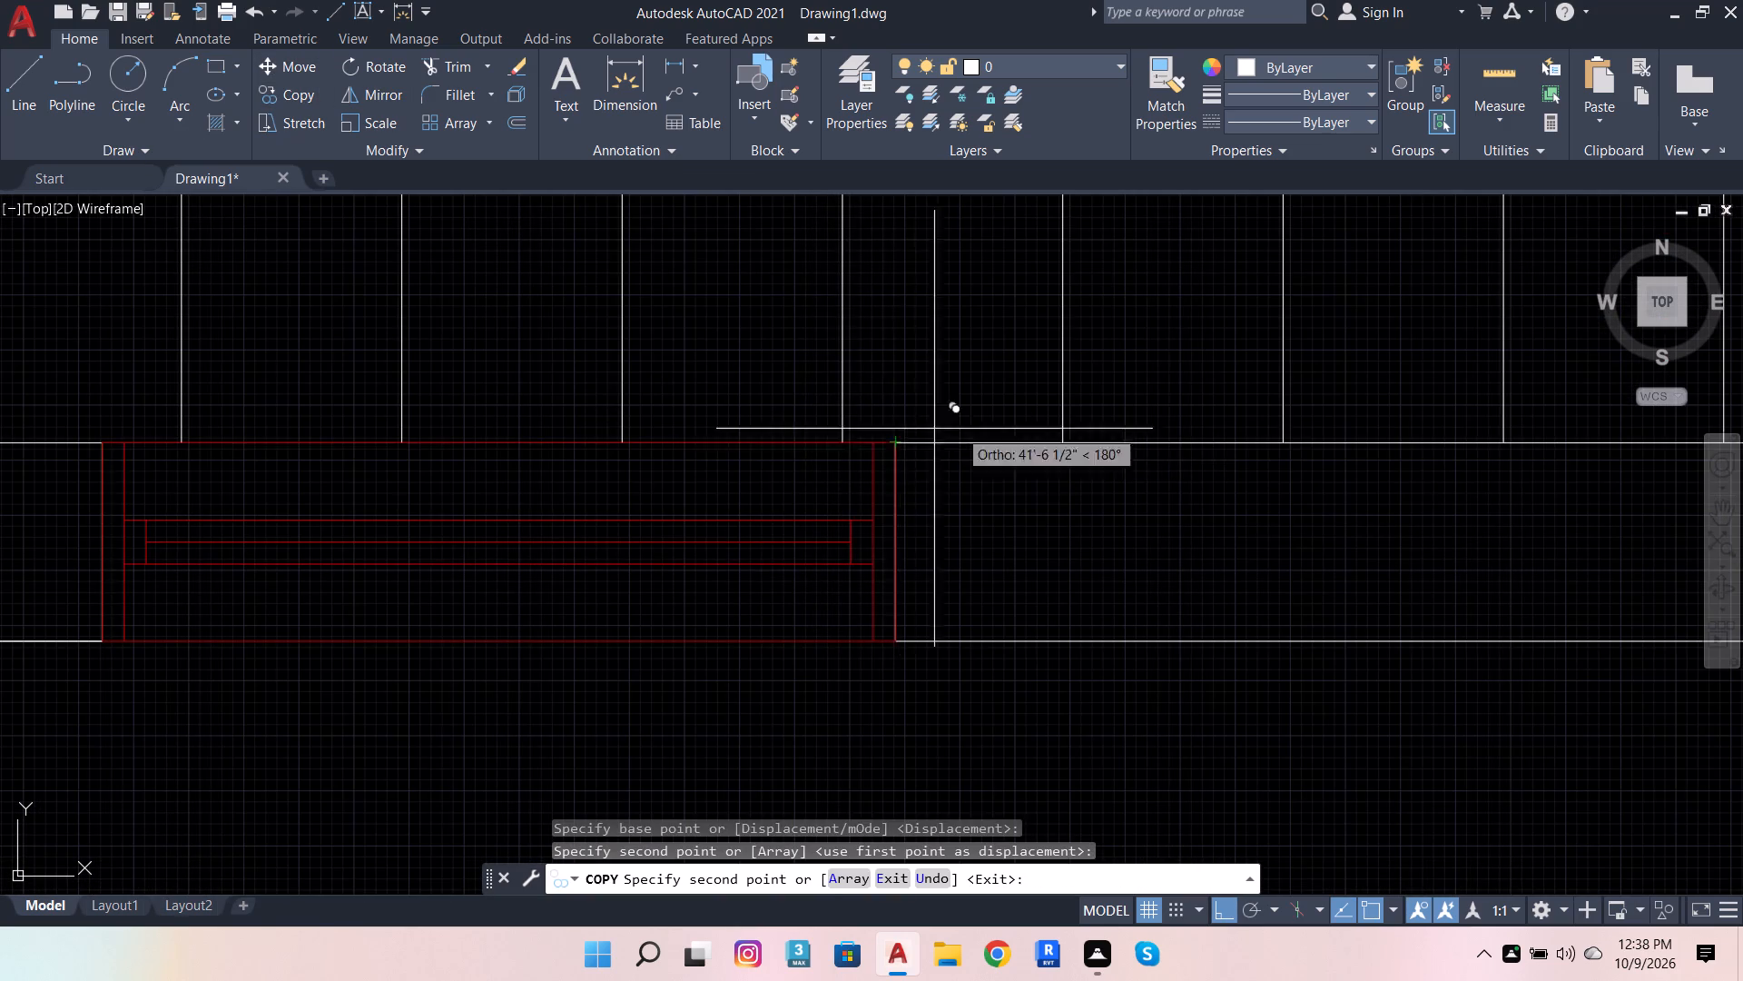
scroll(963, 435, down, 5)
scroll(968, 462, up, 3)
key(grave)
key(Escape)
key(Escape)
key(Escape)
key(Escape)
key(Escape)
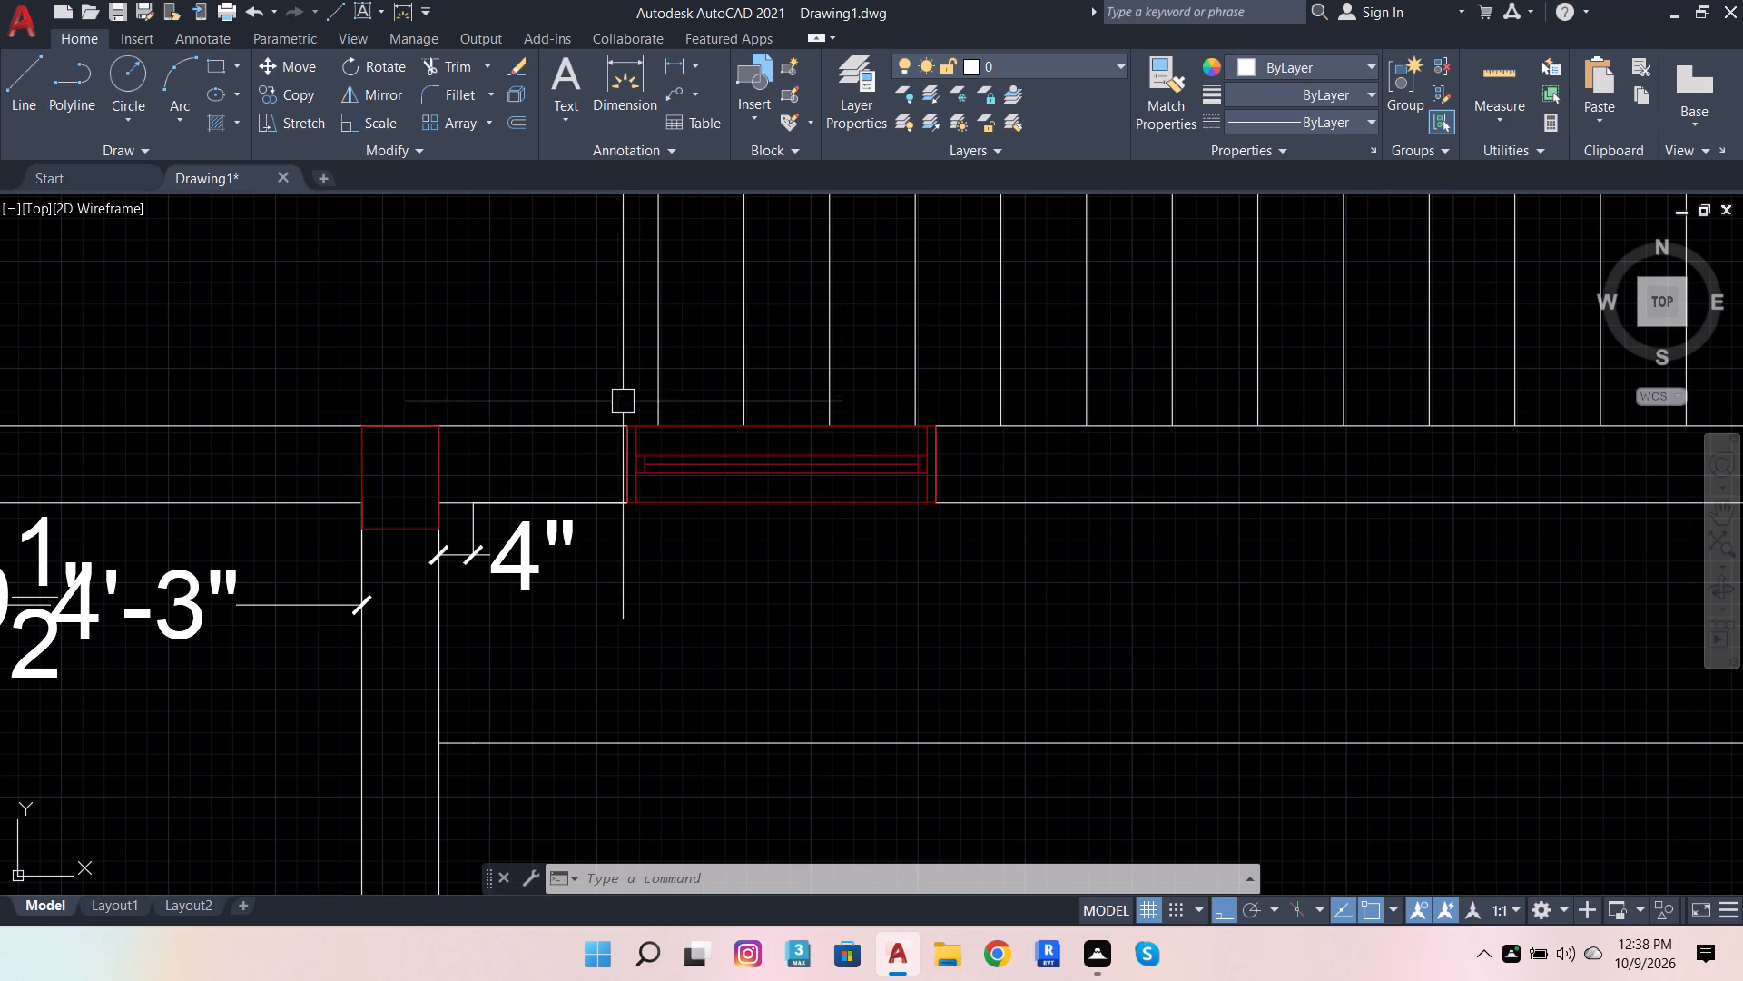
Offset the leftmost stair line 10" to the left, and repeat with the new line to add two more tread lines.
scroll(914, 467, down, 3)
scroll(822, 406, up, 2)
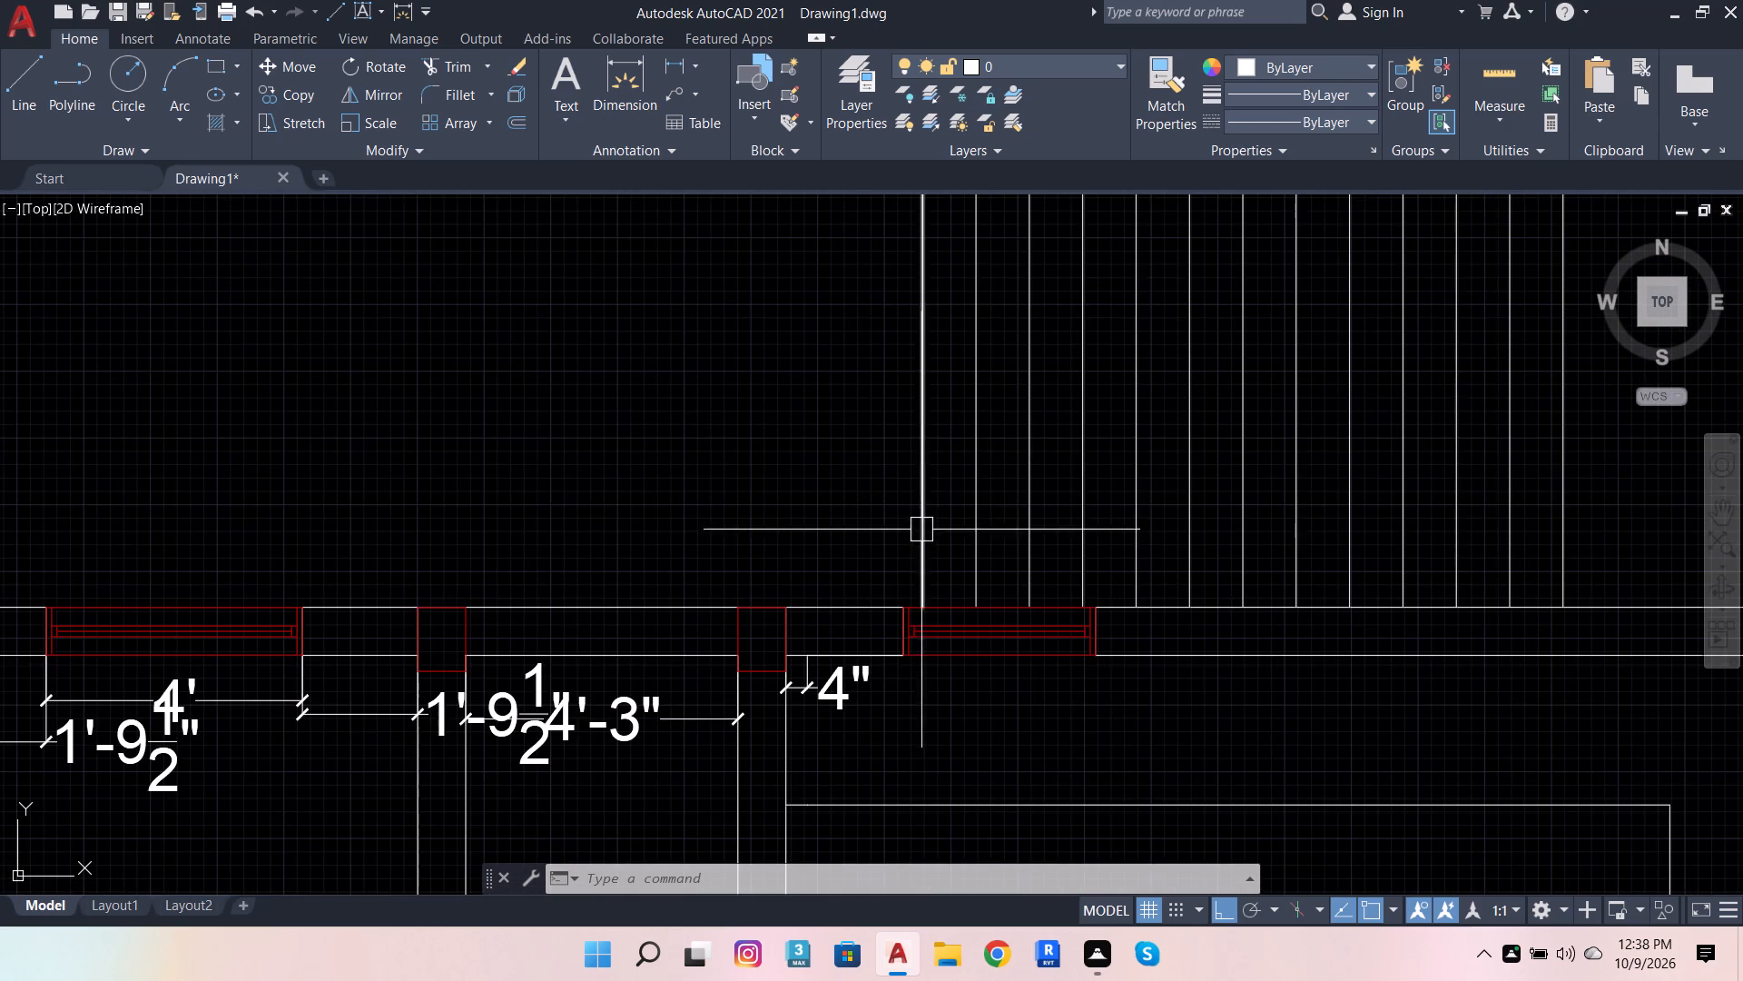
click(925, 532)
click(512, 111)
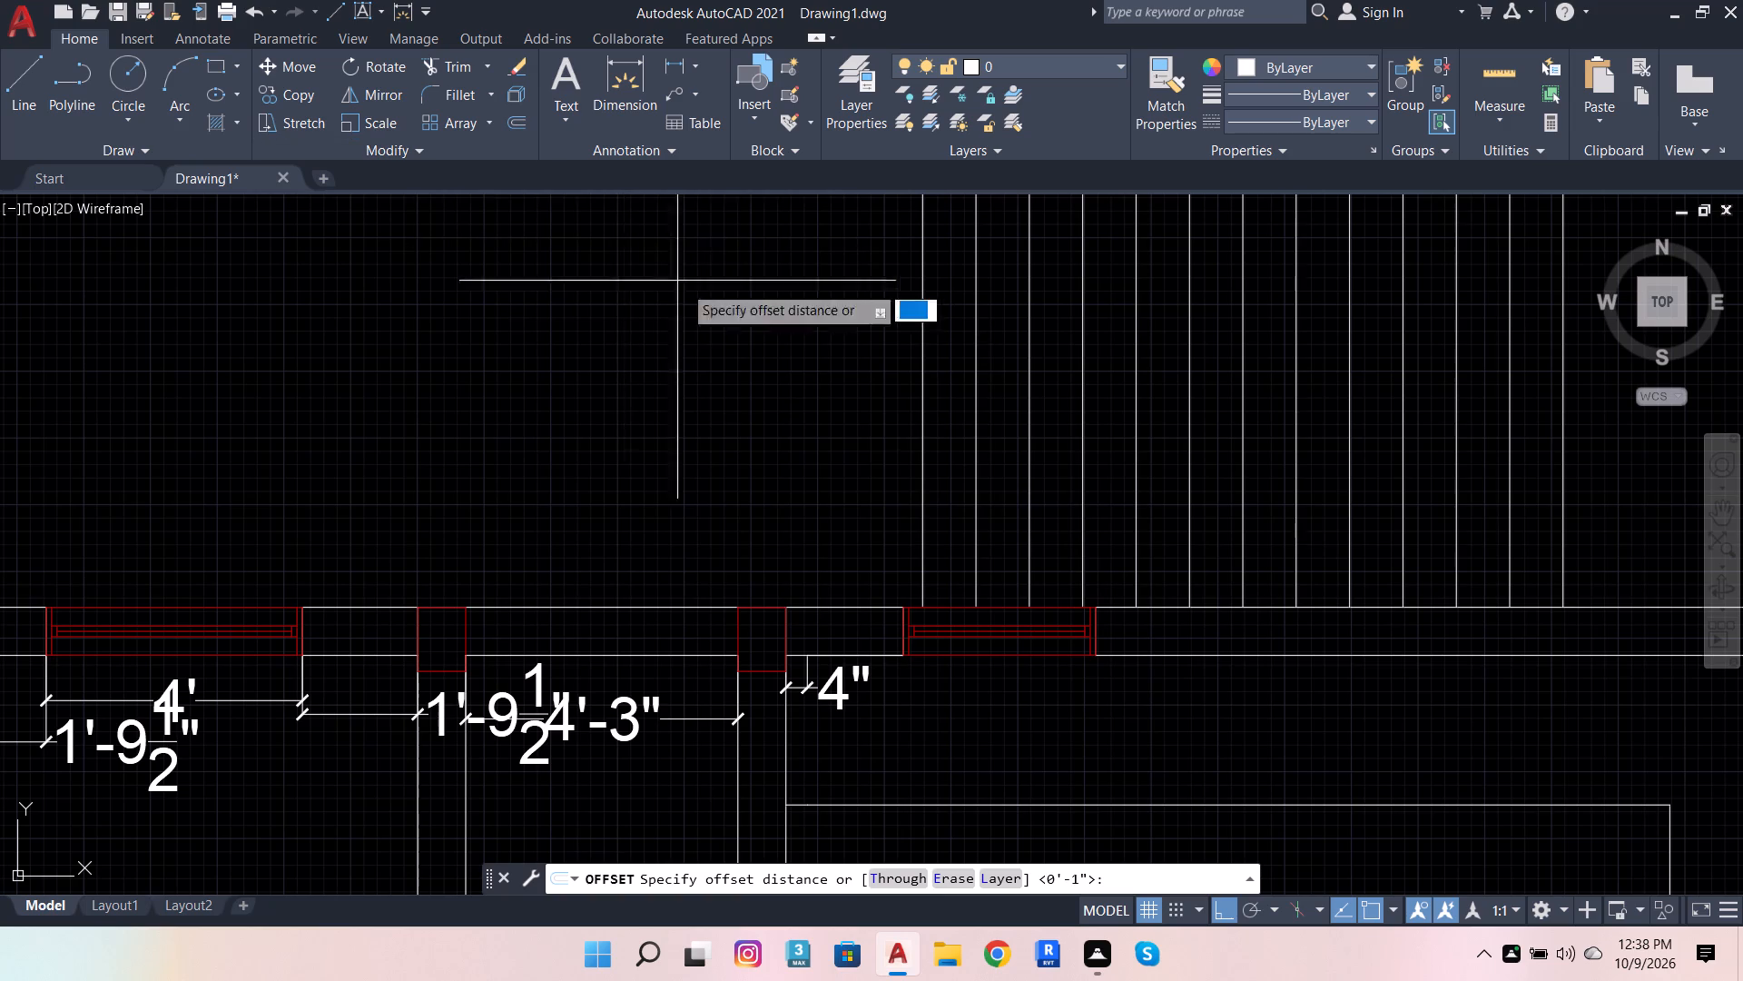
click(923, 613)
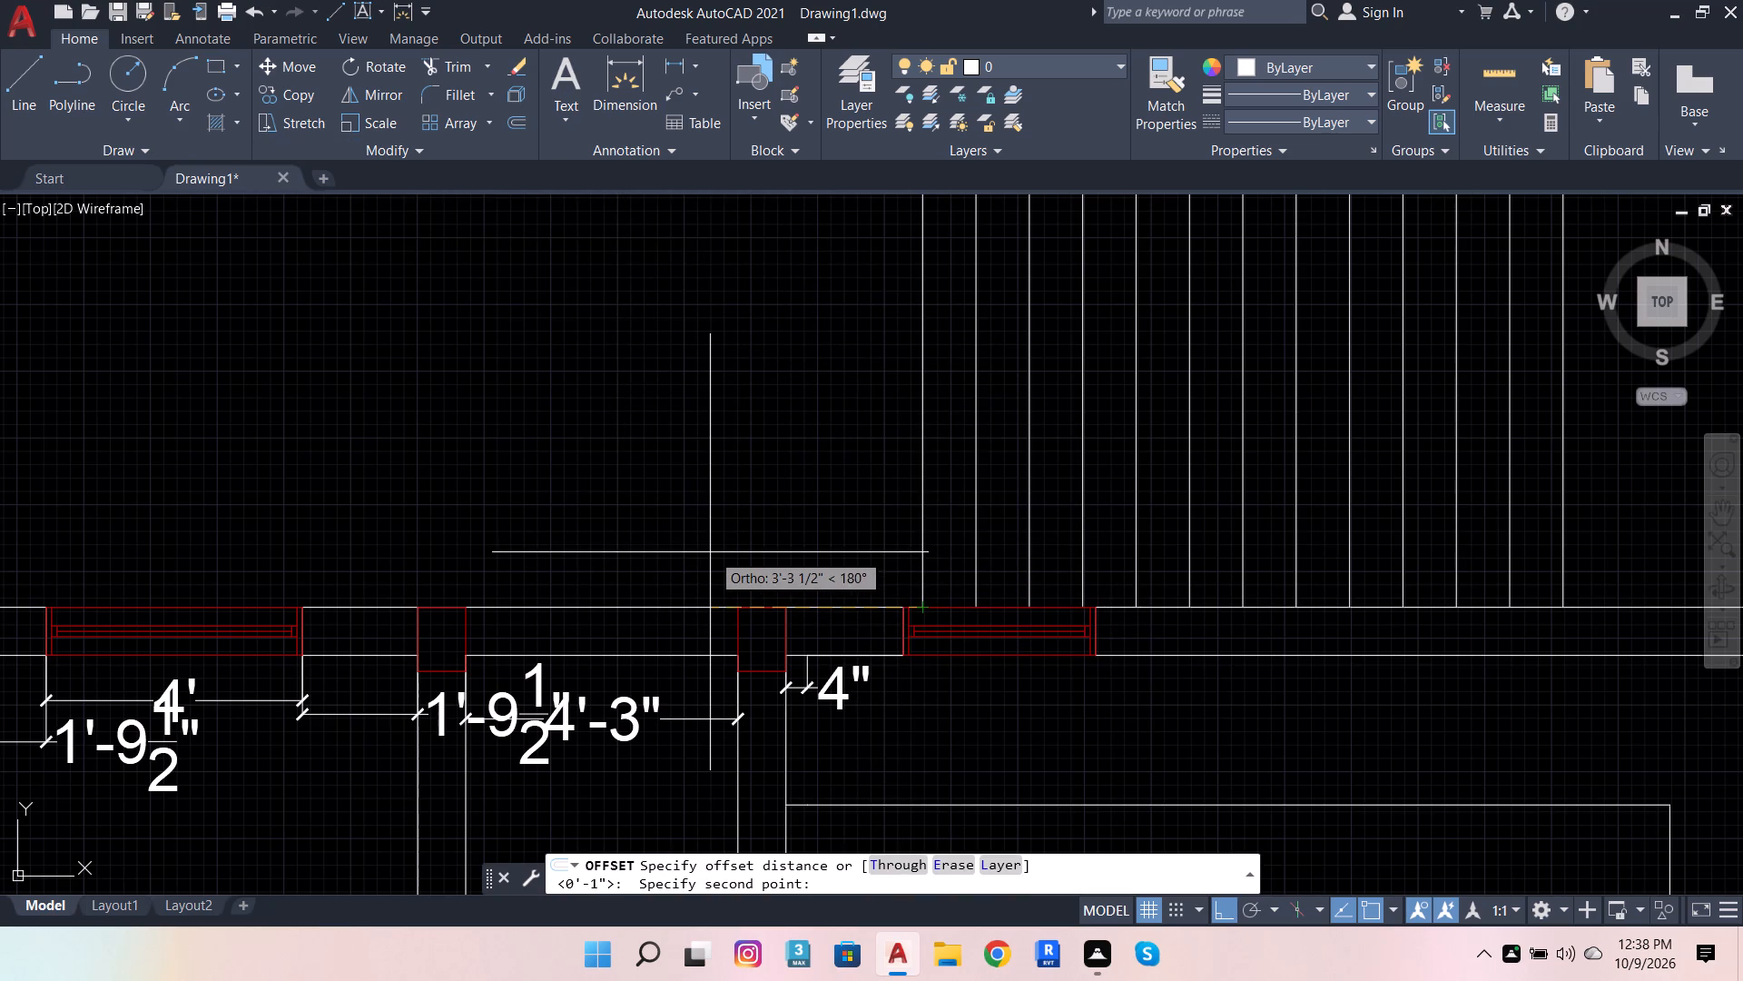
text(10)
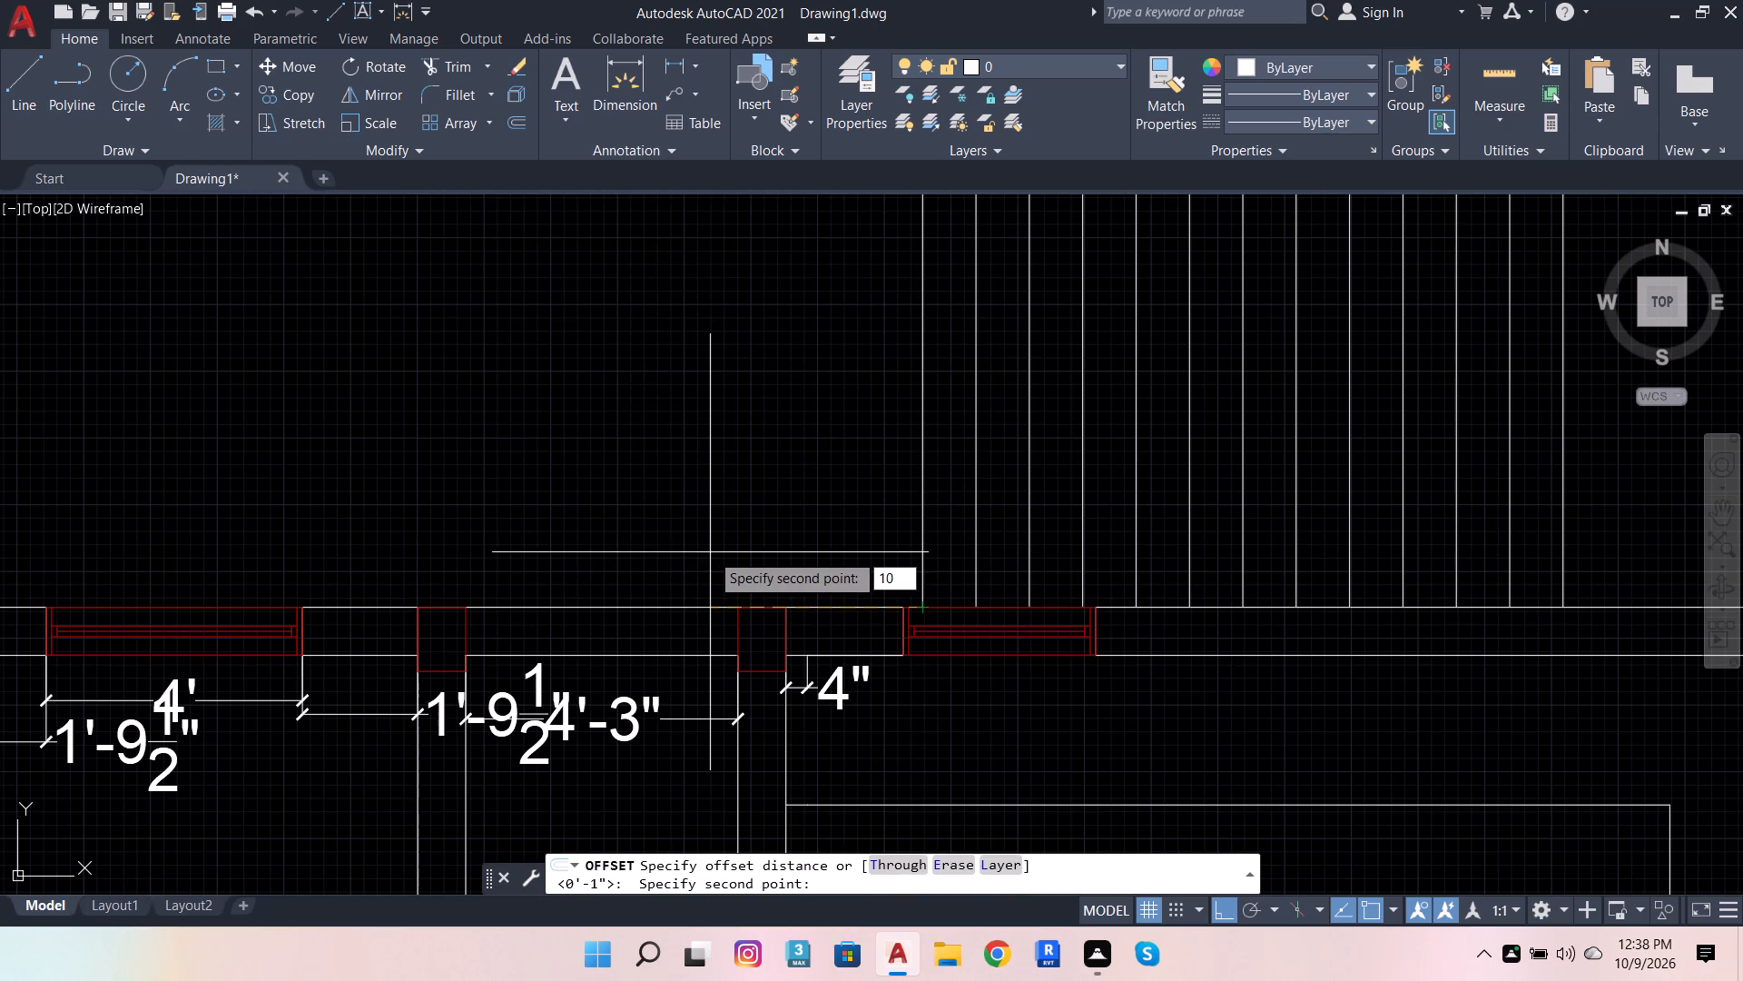
key(Return)
click(710, 552)
scroll(761, 747, down, 2)
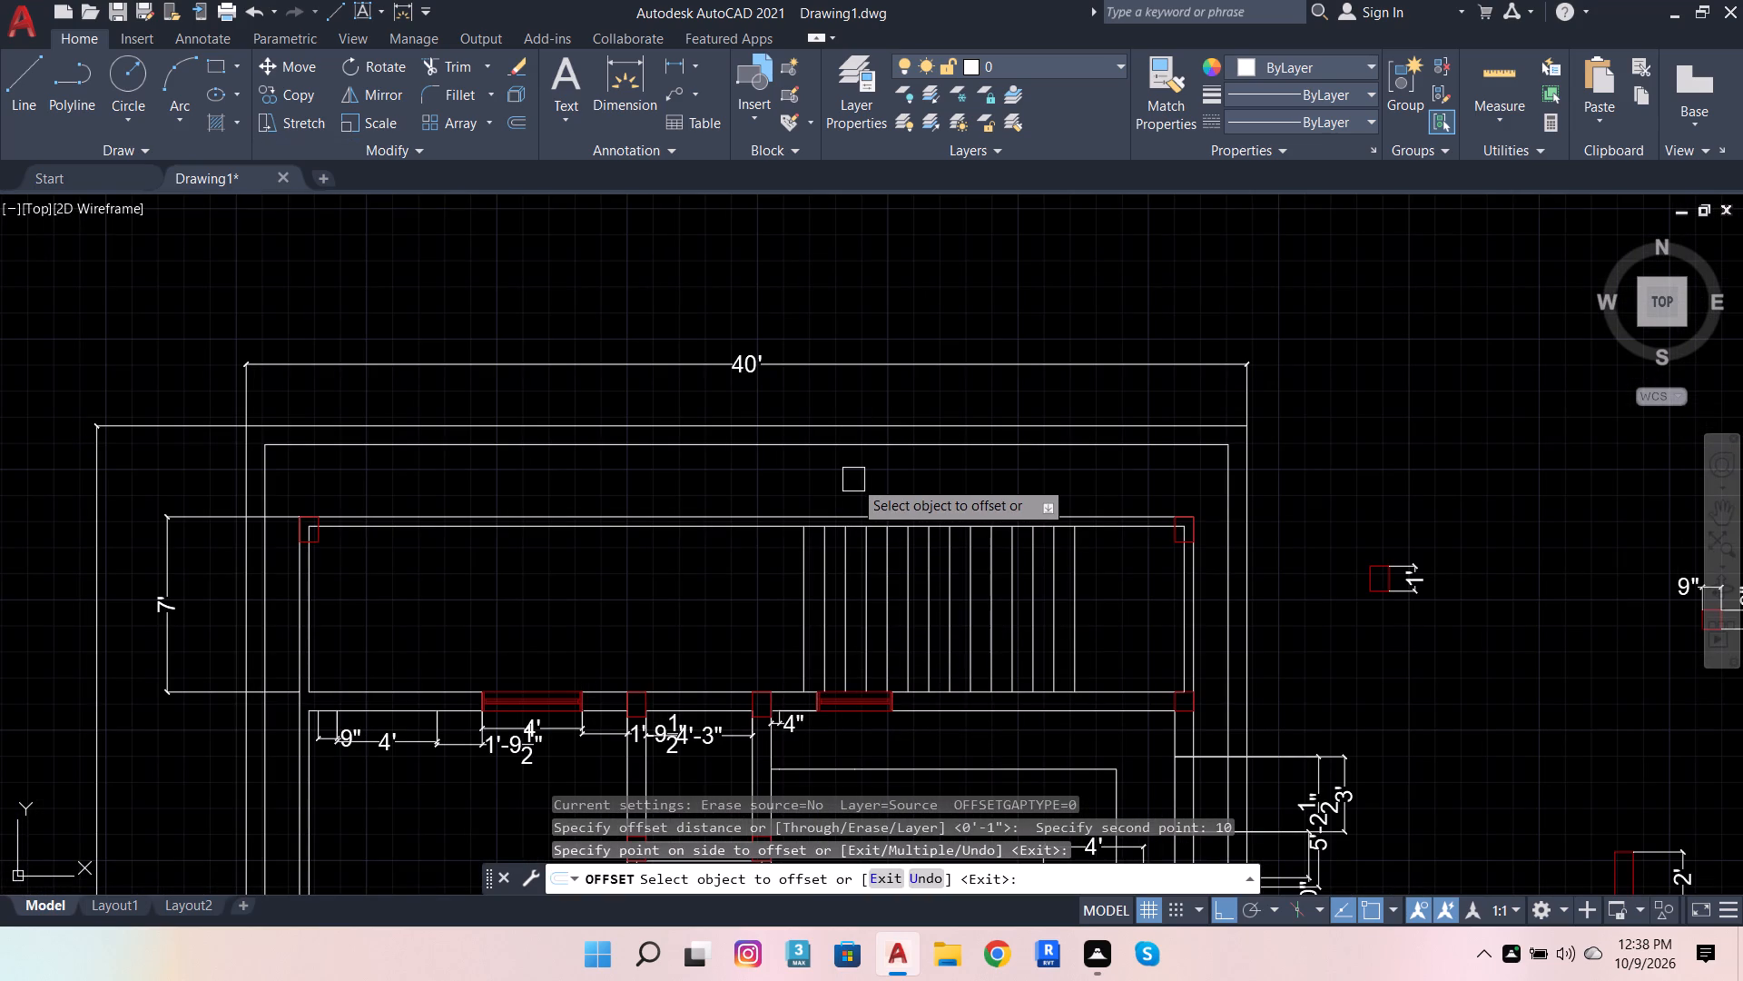
click(795, 609)
click(596, 600)
key(Escape)
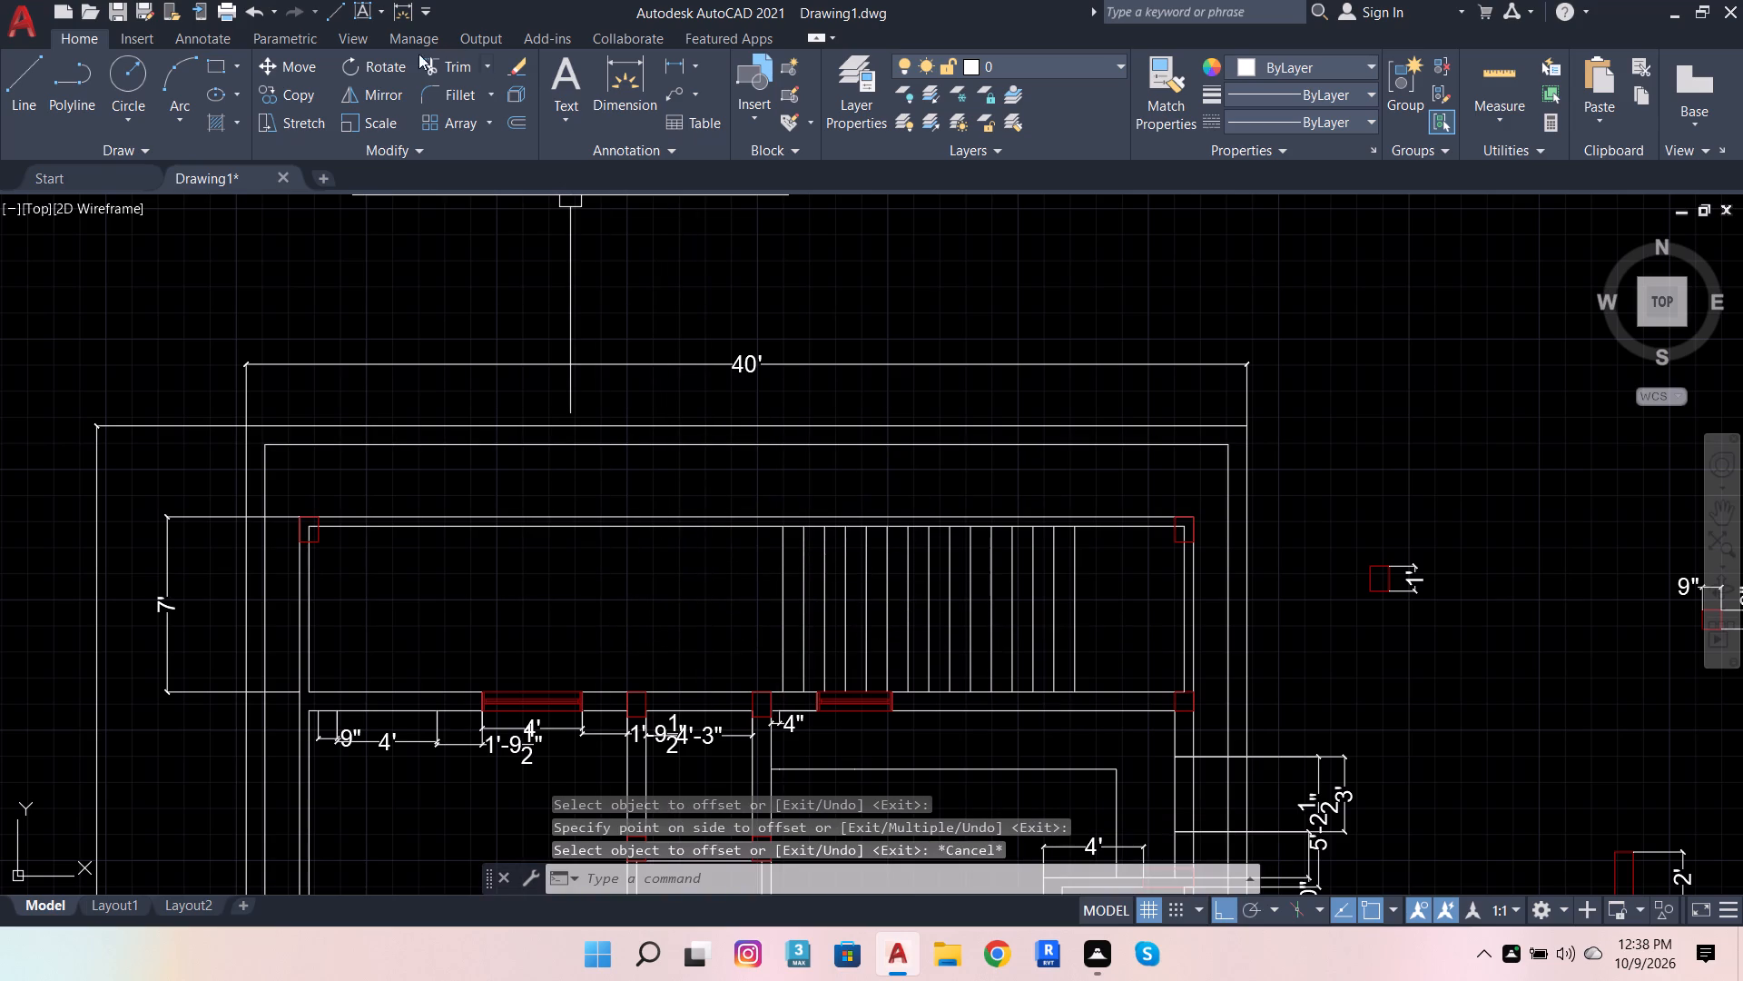
Draw a horizontal line from the midpoint of the rightmost stair line across all treads to beyond the leftmost one.
click(16, 88)
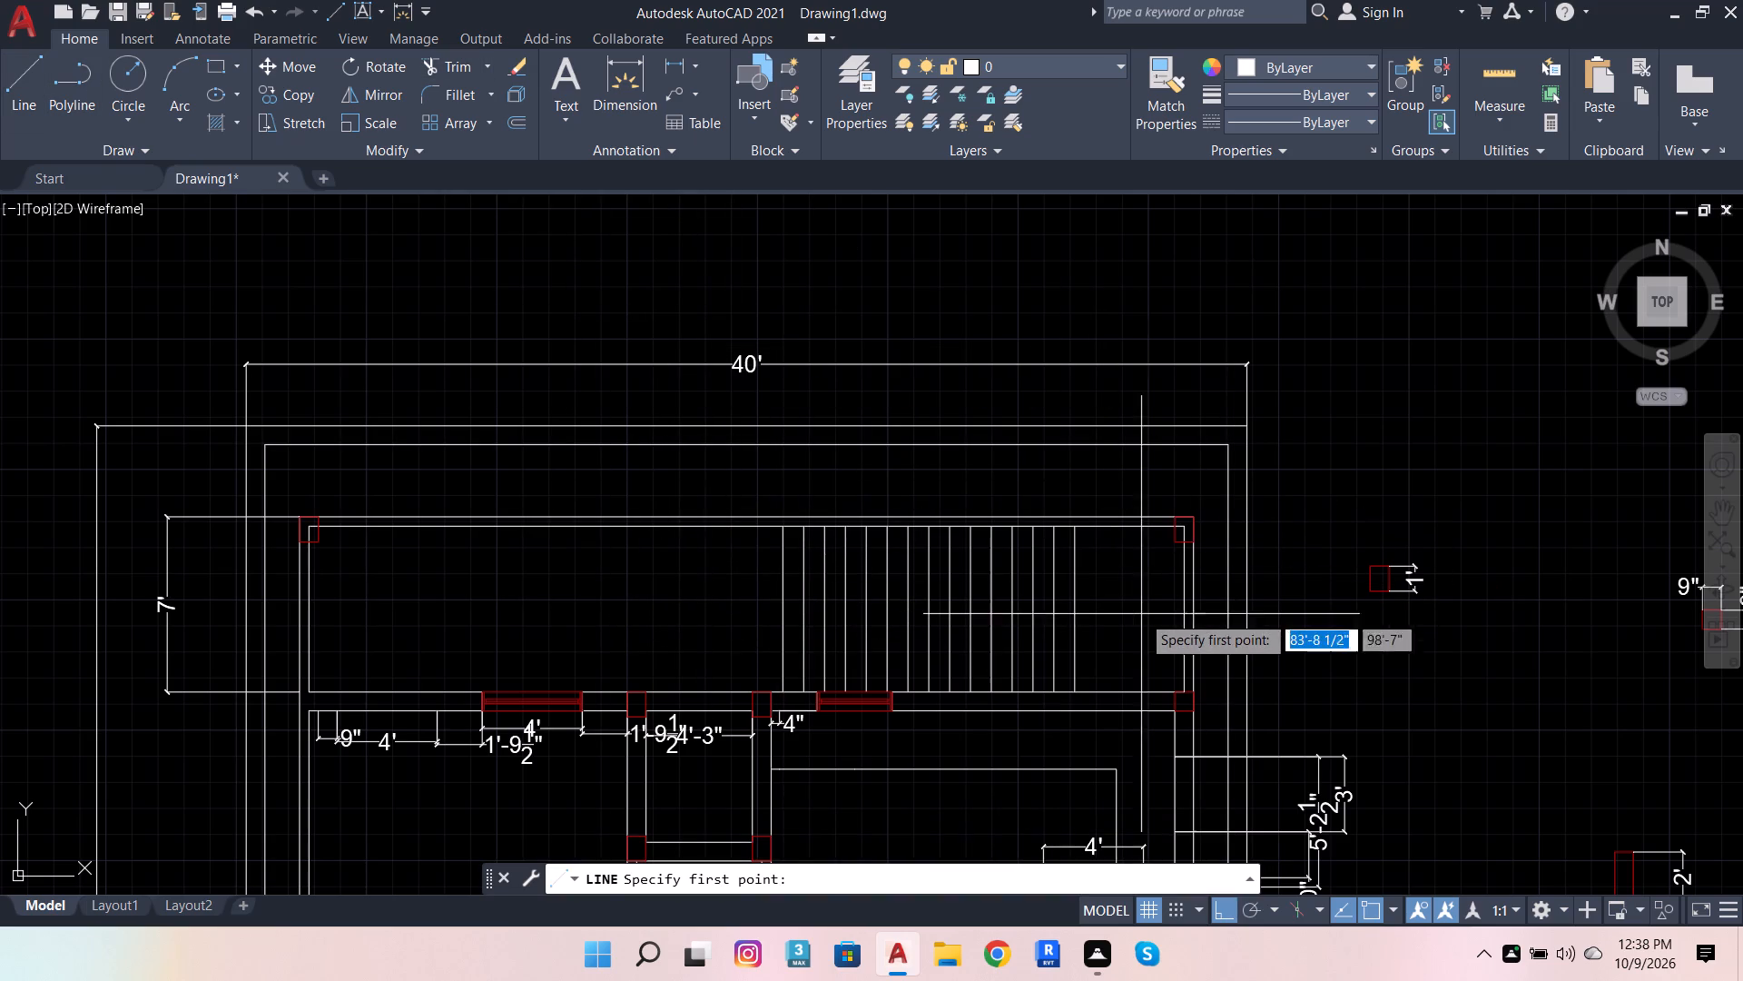
right_click(1105, 609)
shift+right_click(1105, 609)
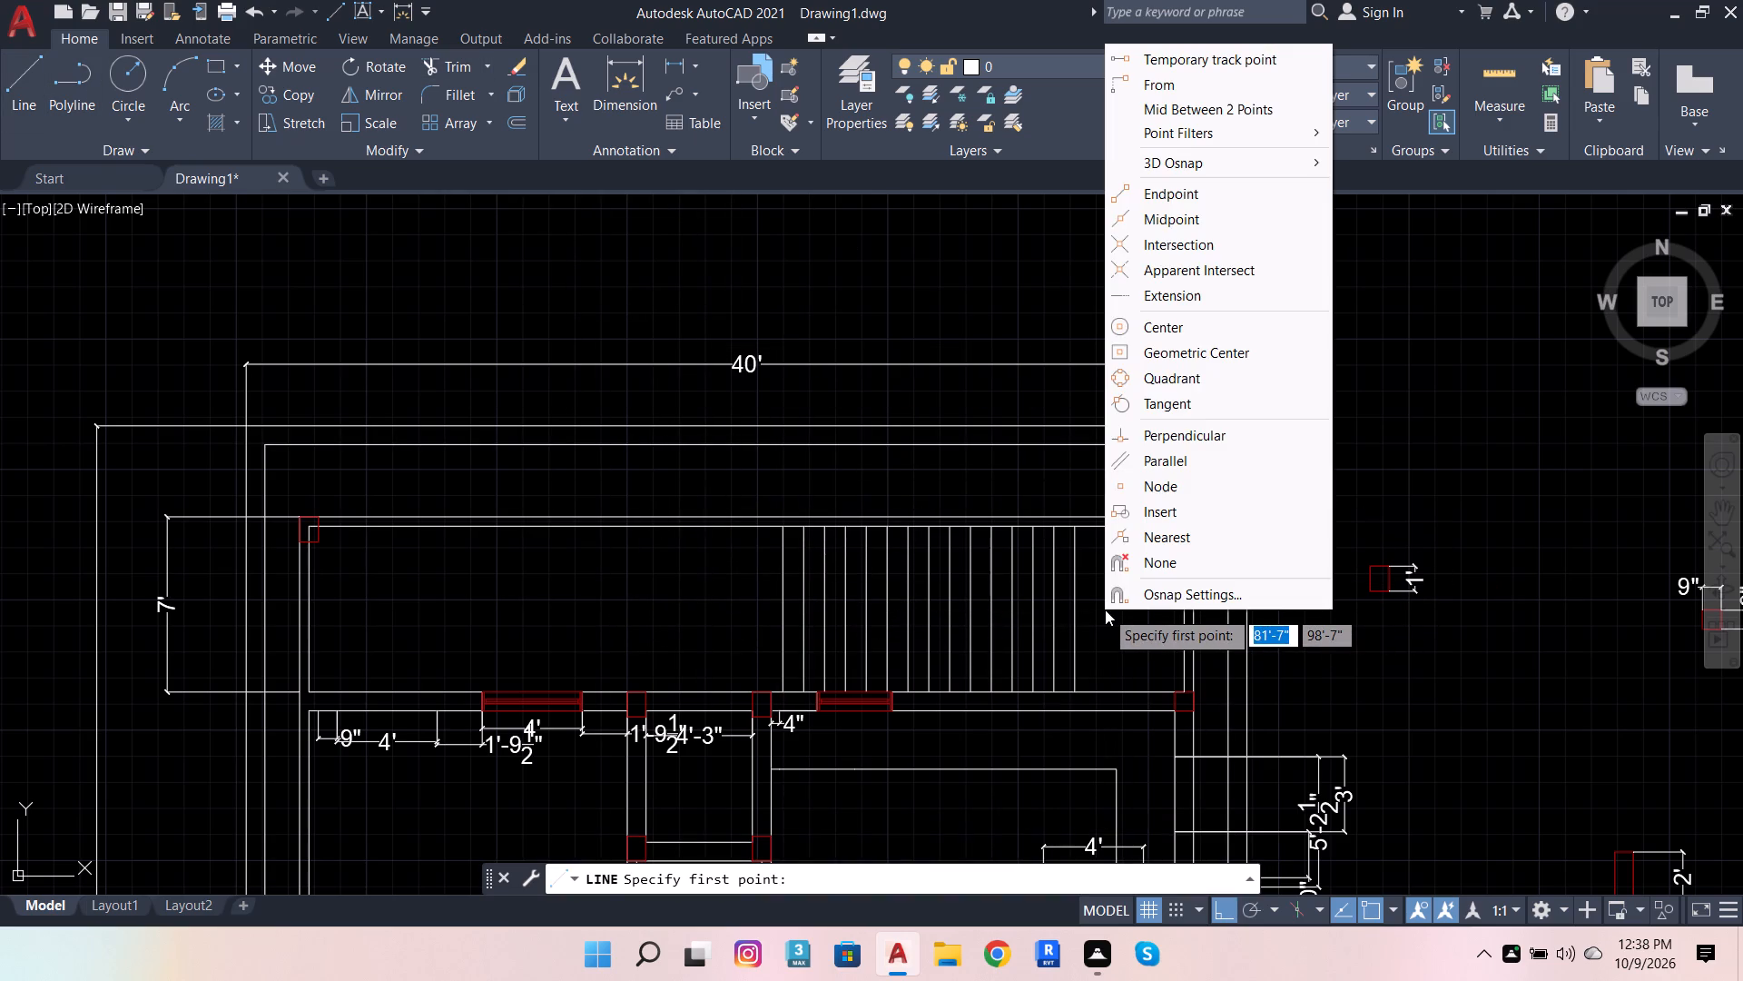
click(1177, 214)
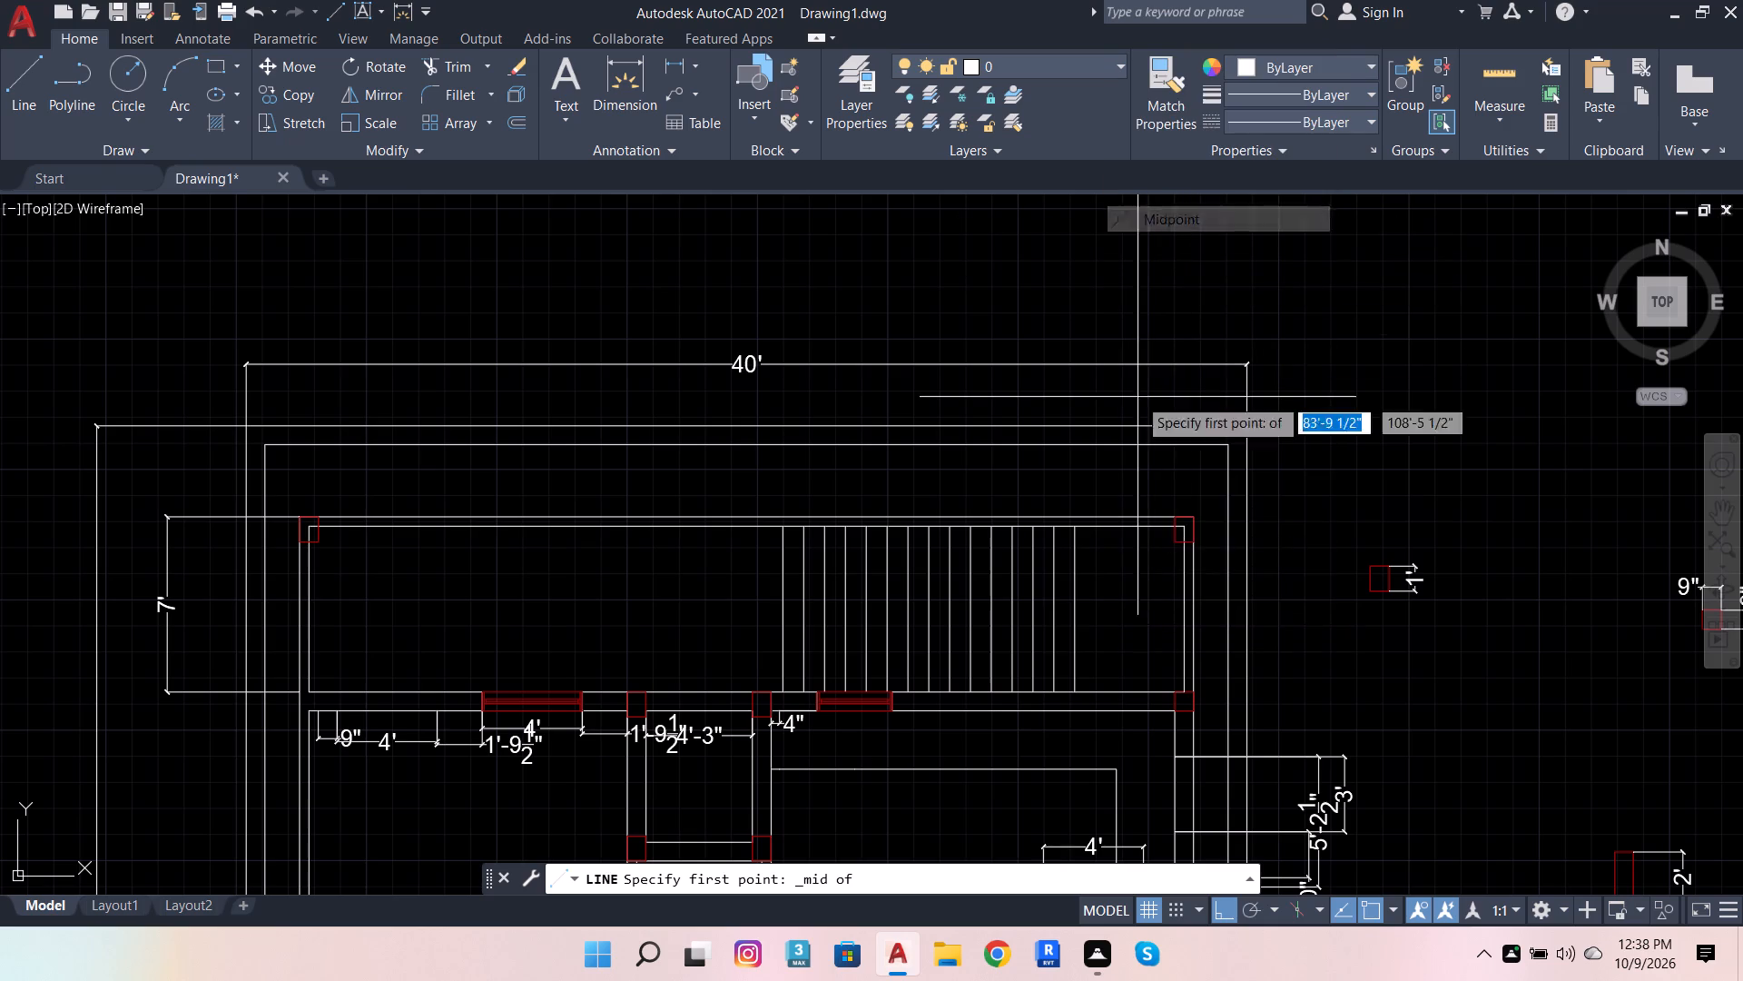
click(1079, 615)
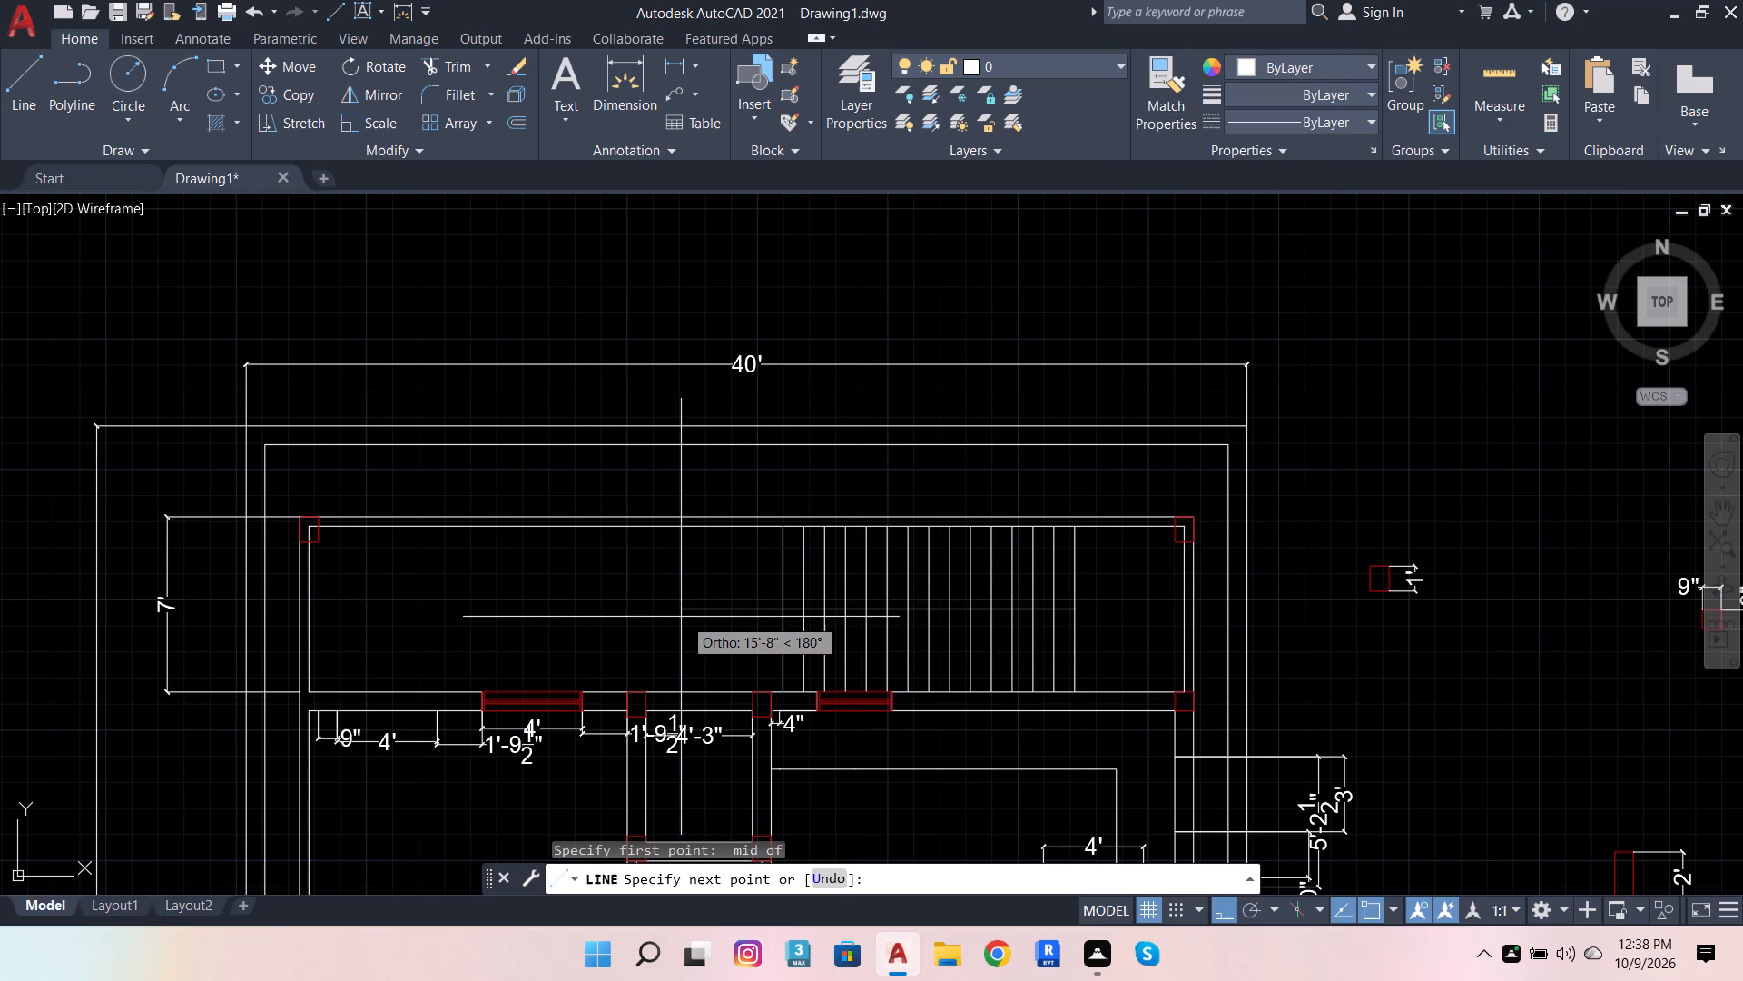
scroll(704, 606, up, 2)
click(704, 606)
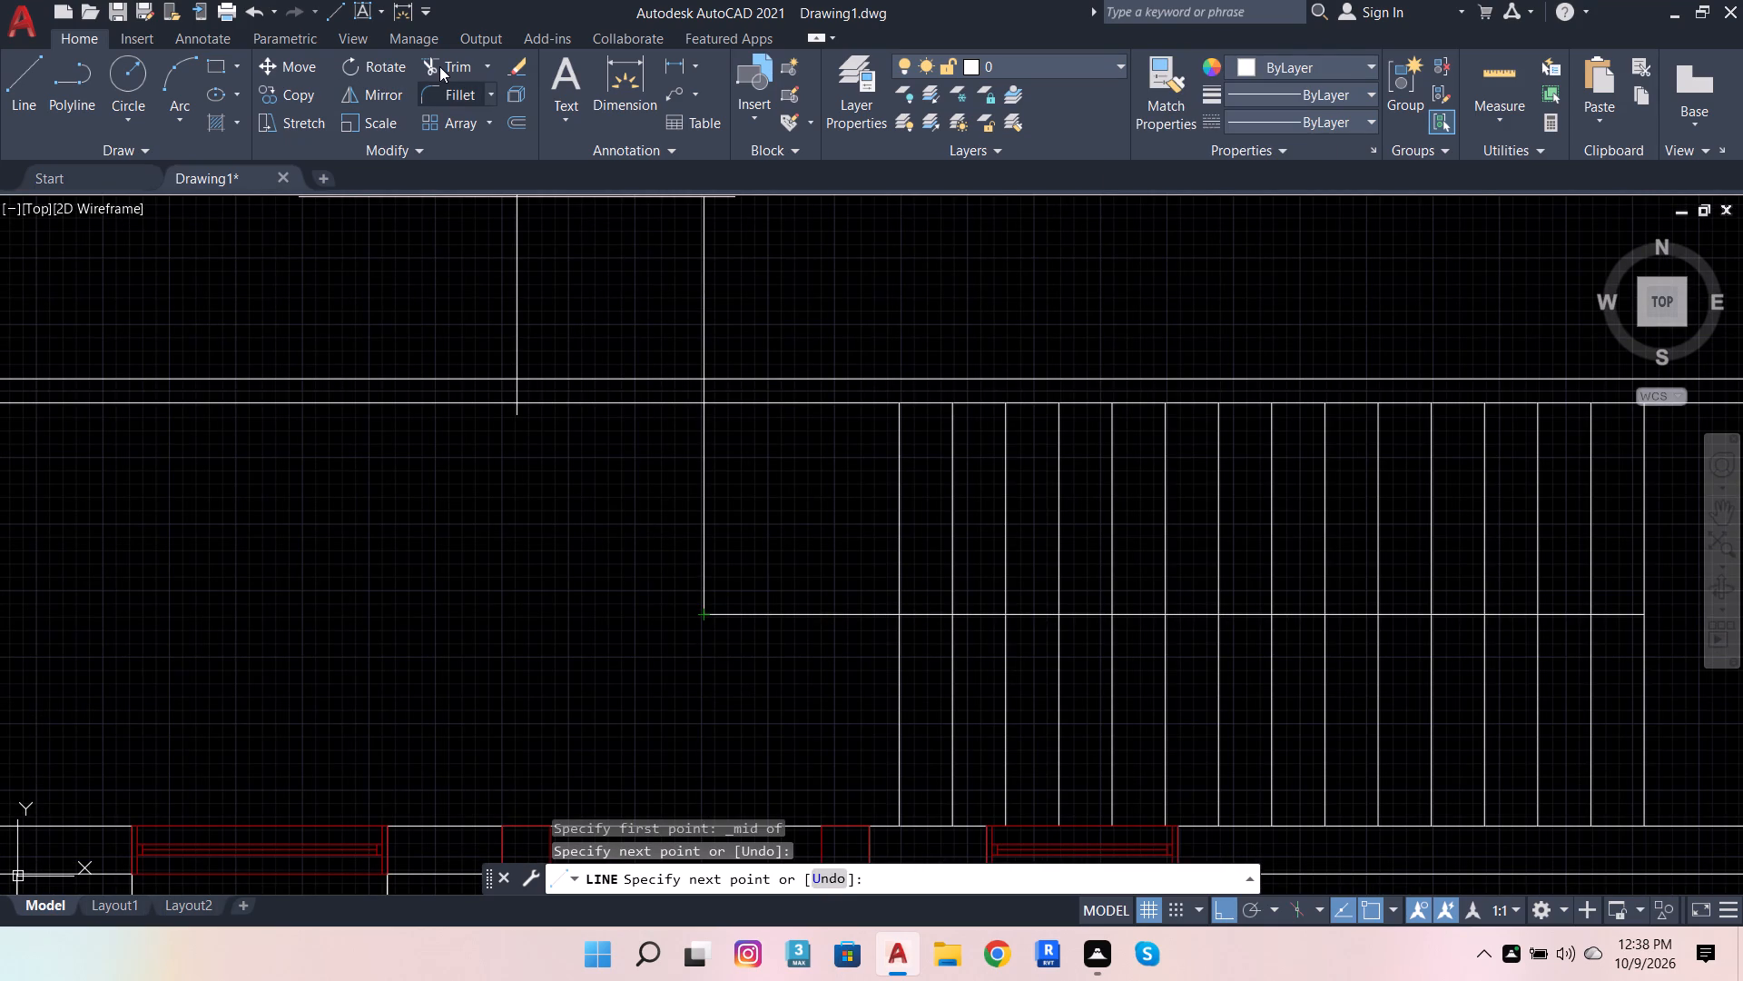
Trim the horizontal line's overhang past the leftmost stair line, and trim that stair line's lower half.
click(439, 66)
click(773, 622)
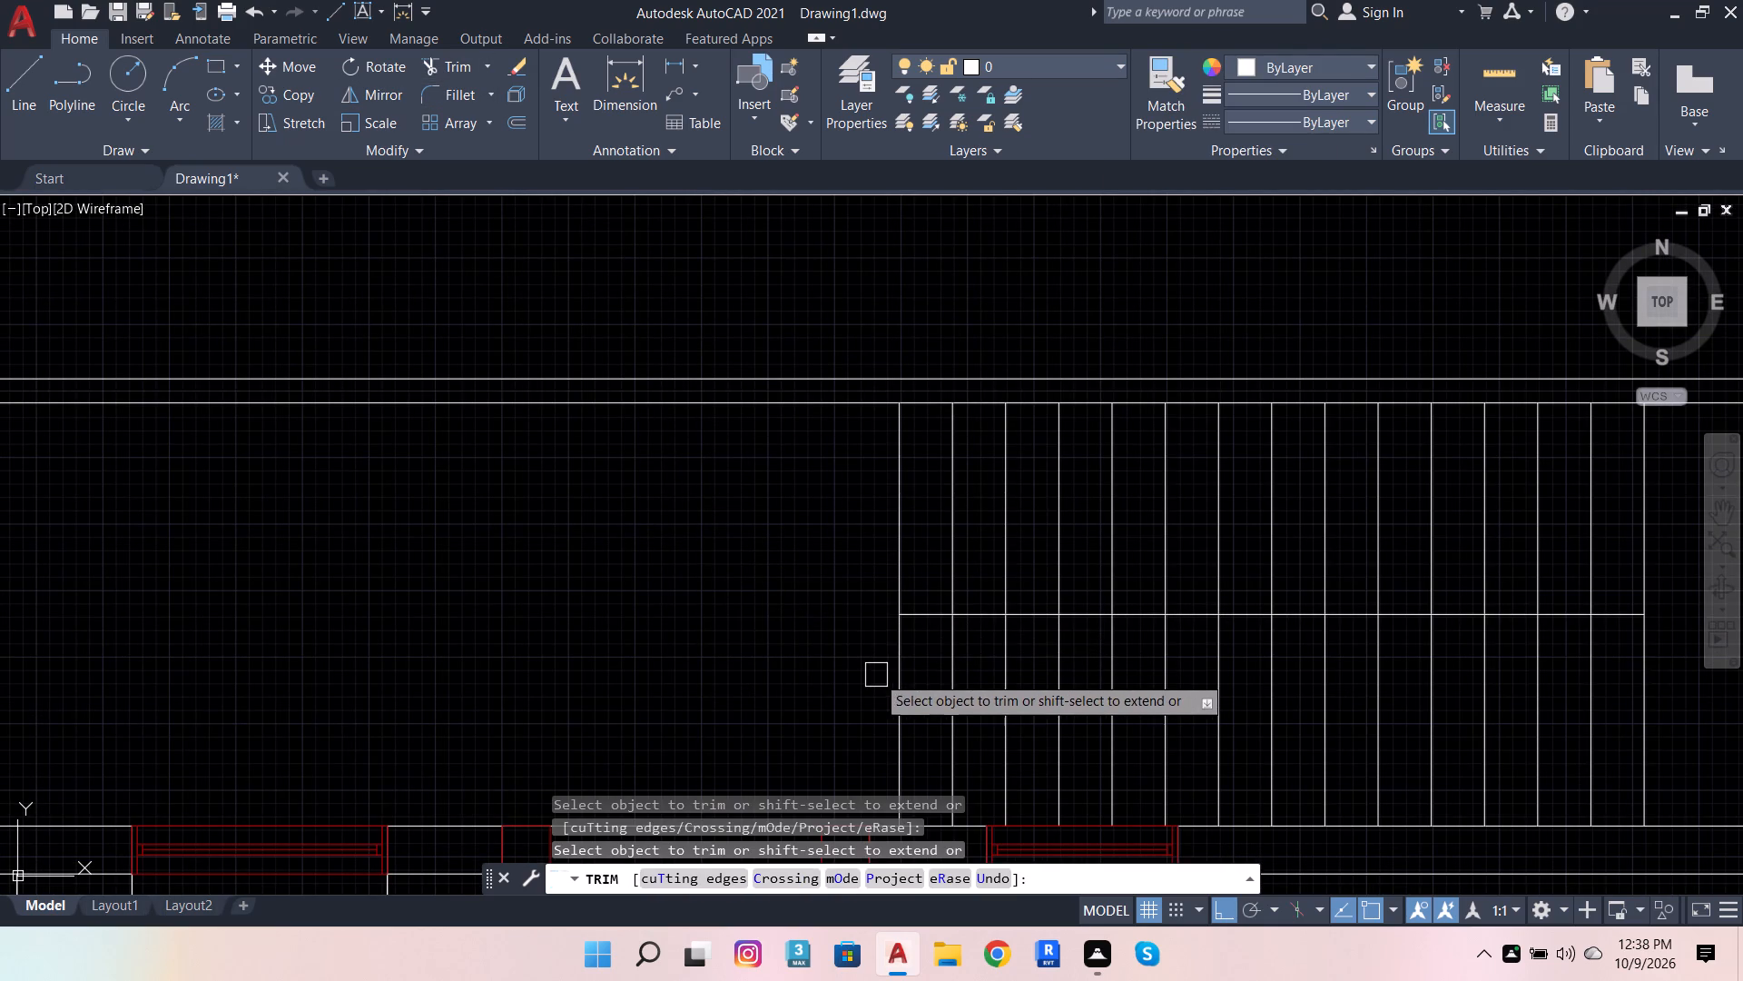
click(900, 689)
scroll(871, 574, down, 2)
scroll(877, 637, up, 2)
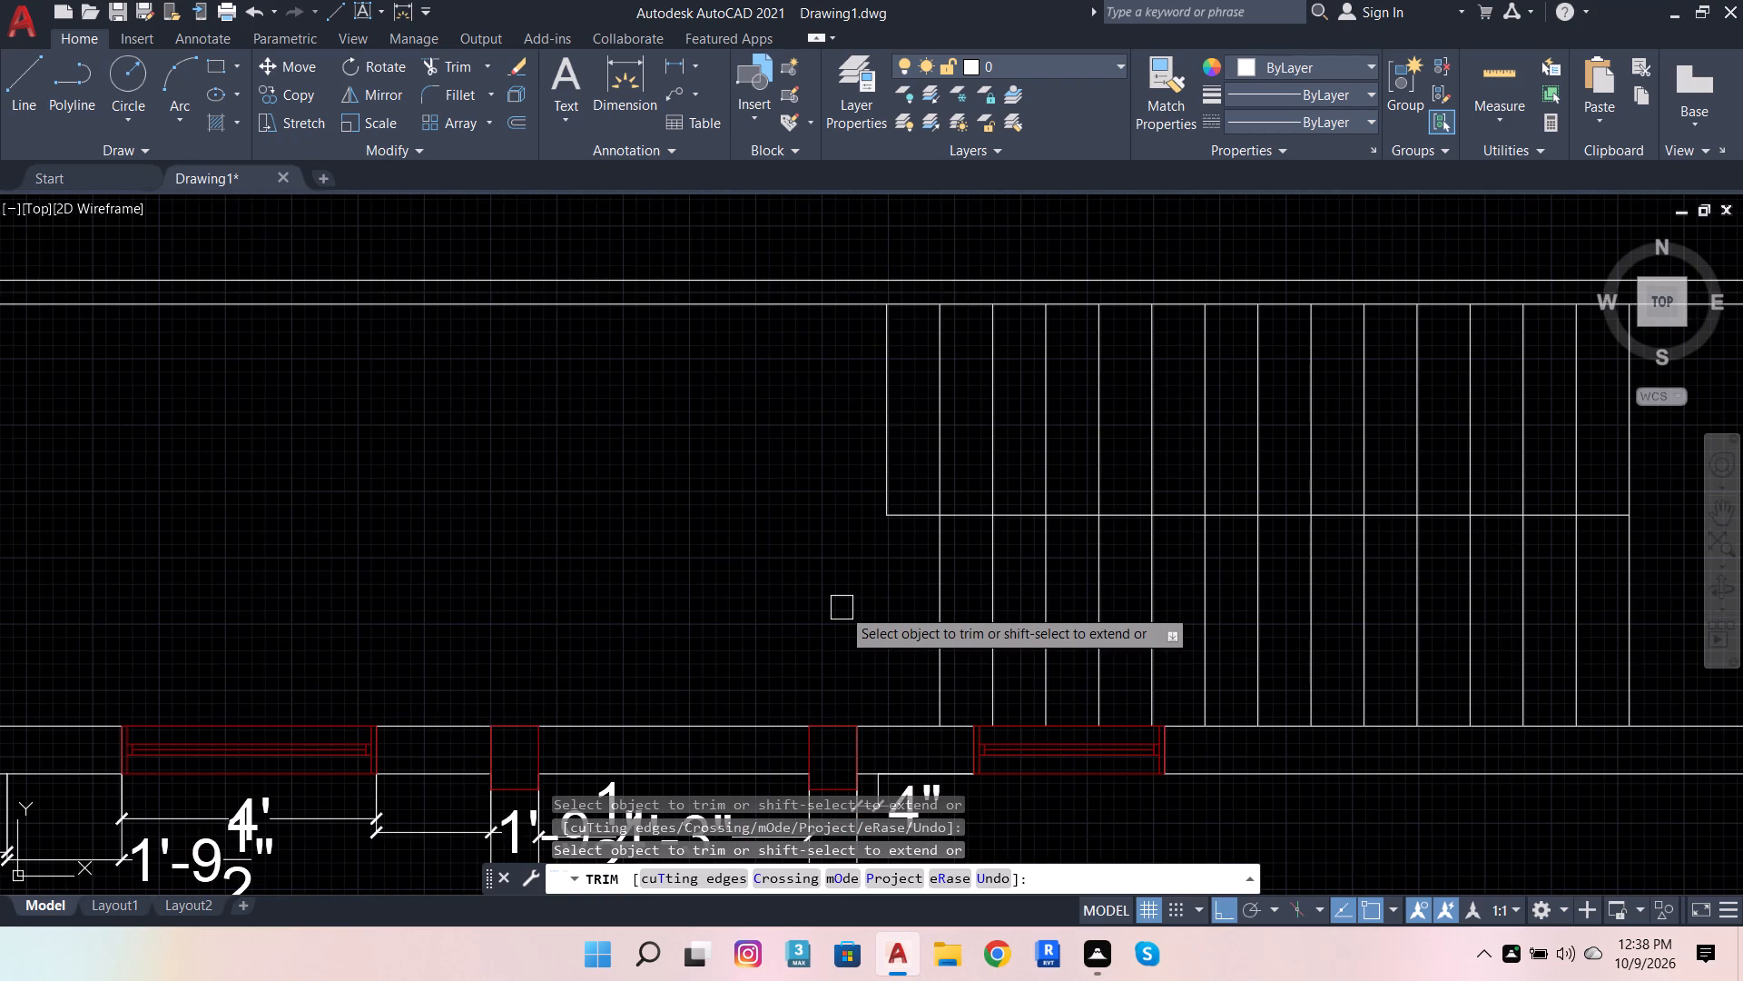
key(Escape)
key(Escape)
key(Escape)
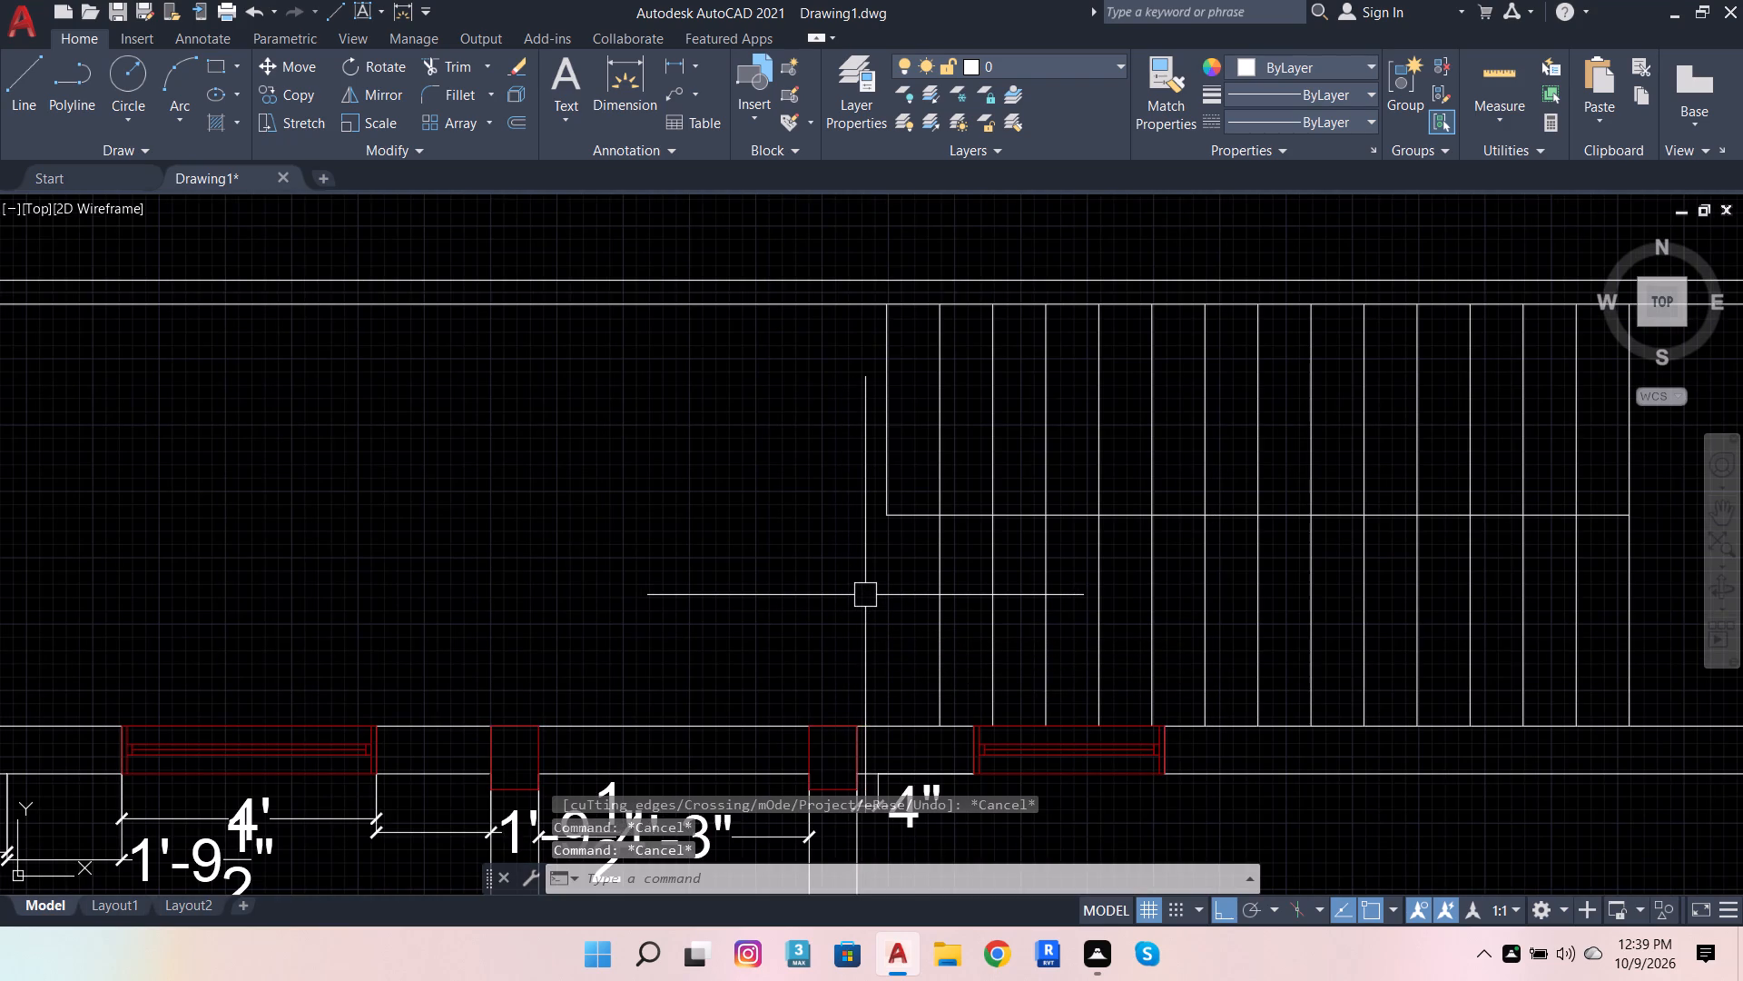
Assign all the stair lines, including the horizontal middle line, to Layer1.
scroll(1110, 570, down, 2)
scroll(1095, 590, up, 2)
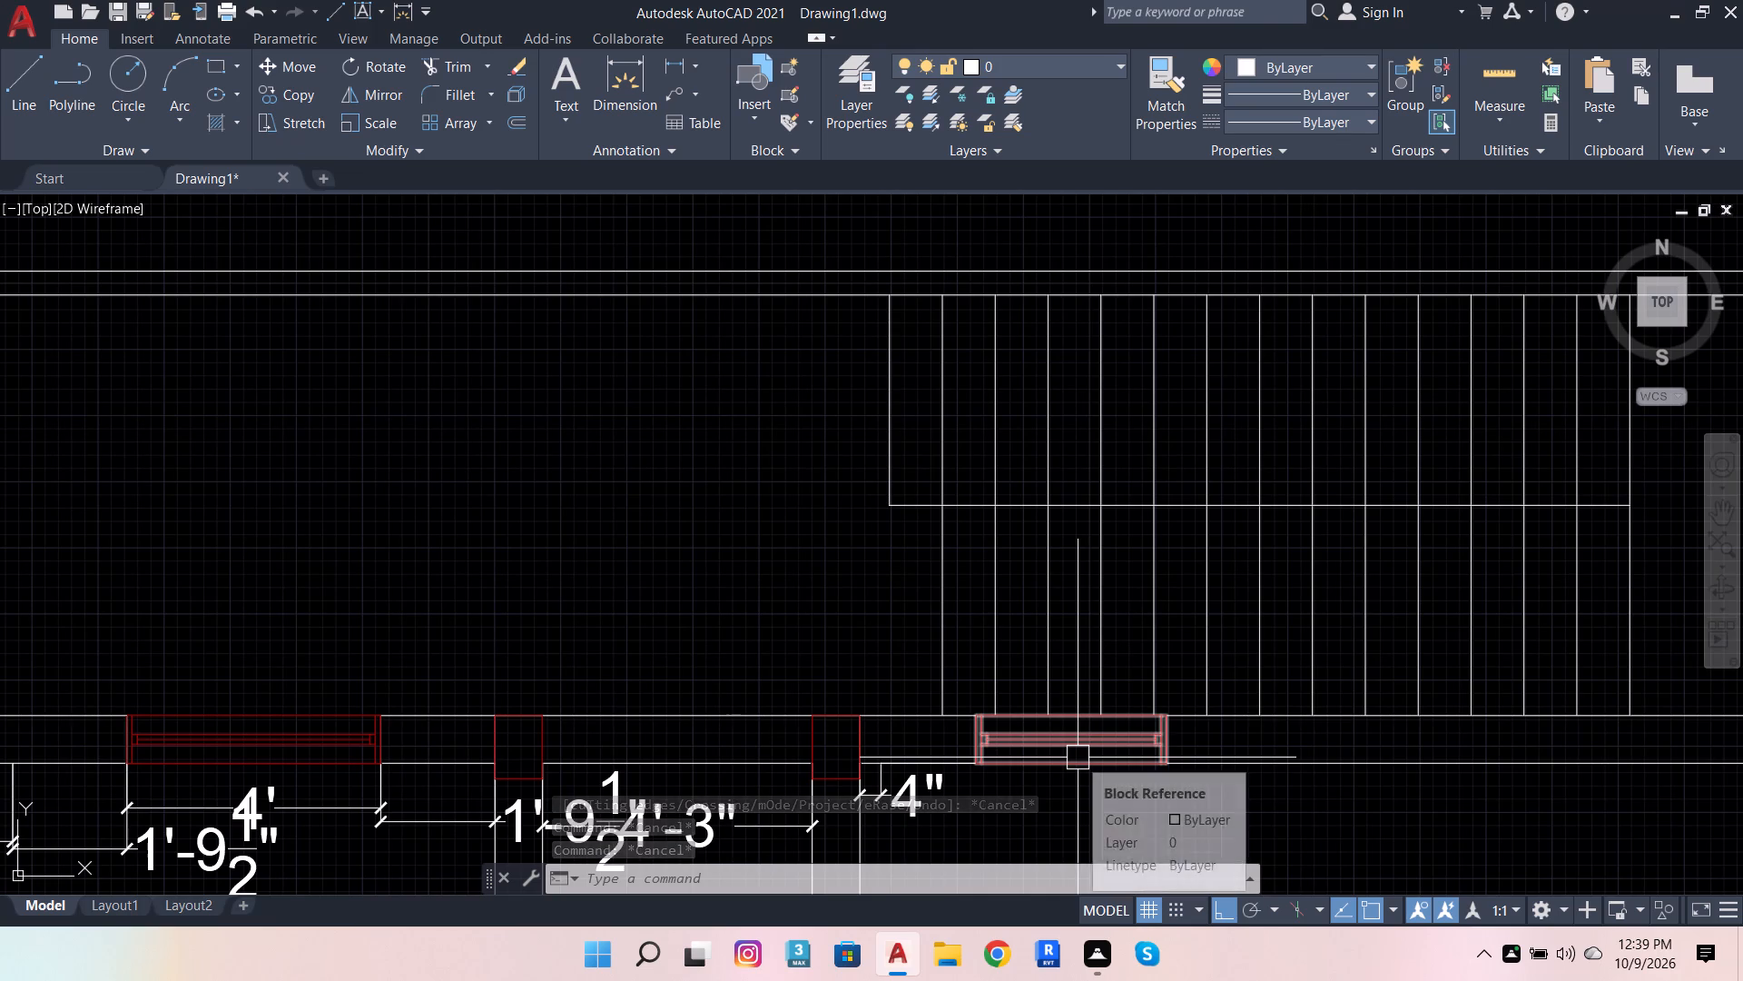
scroll(884, 451, down, 1)
drag(843, 391, 871, 412)
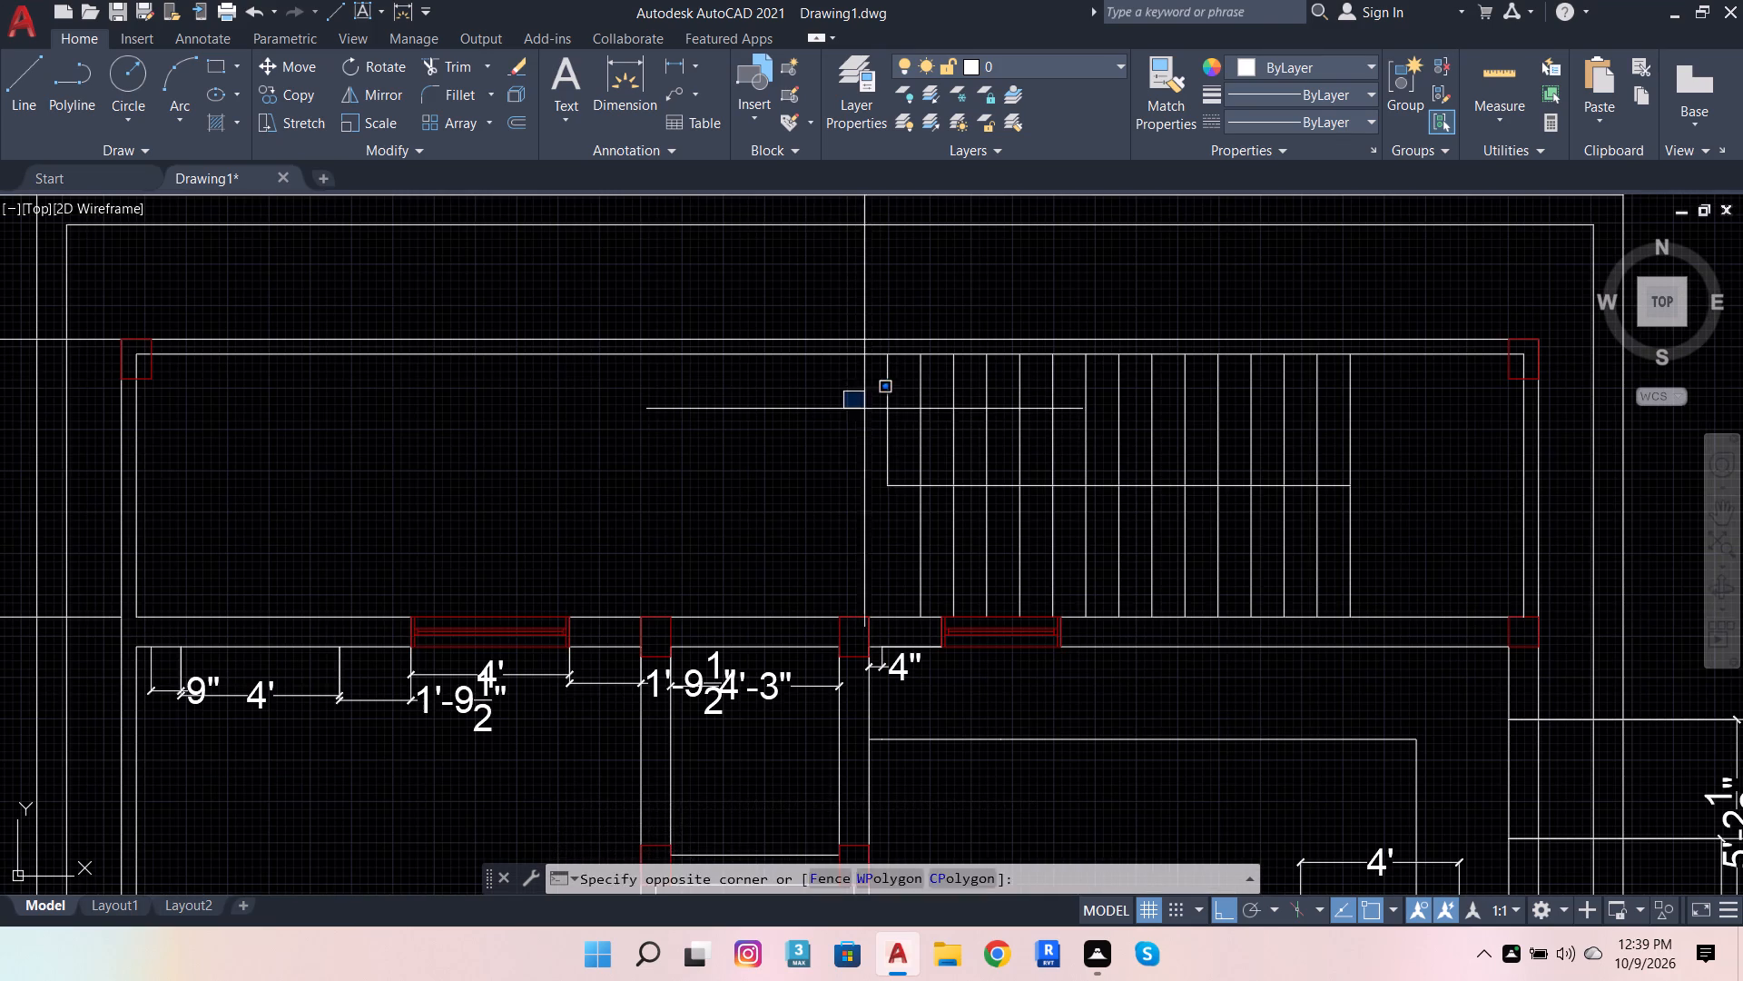
drag(871, 412, 1395, 489)
drag(1440, 519, 973, 520)
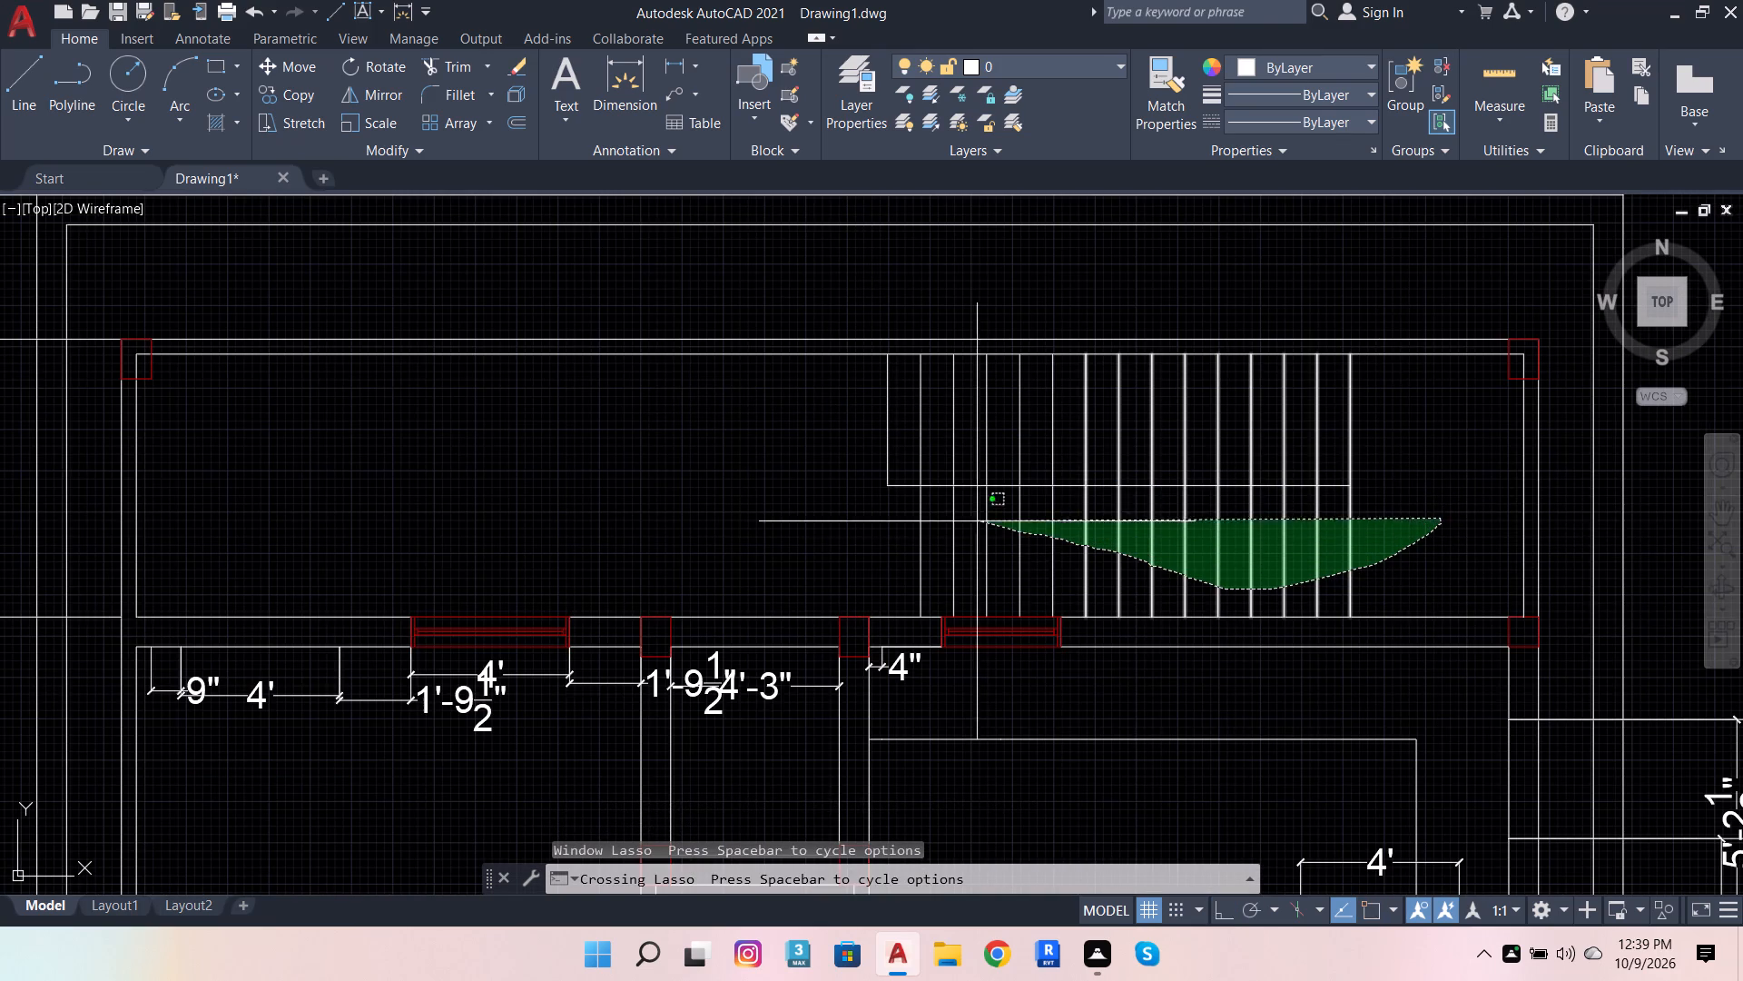
drag(973, 520, 902, 425)
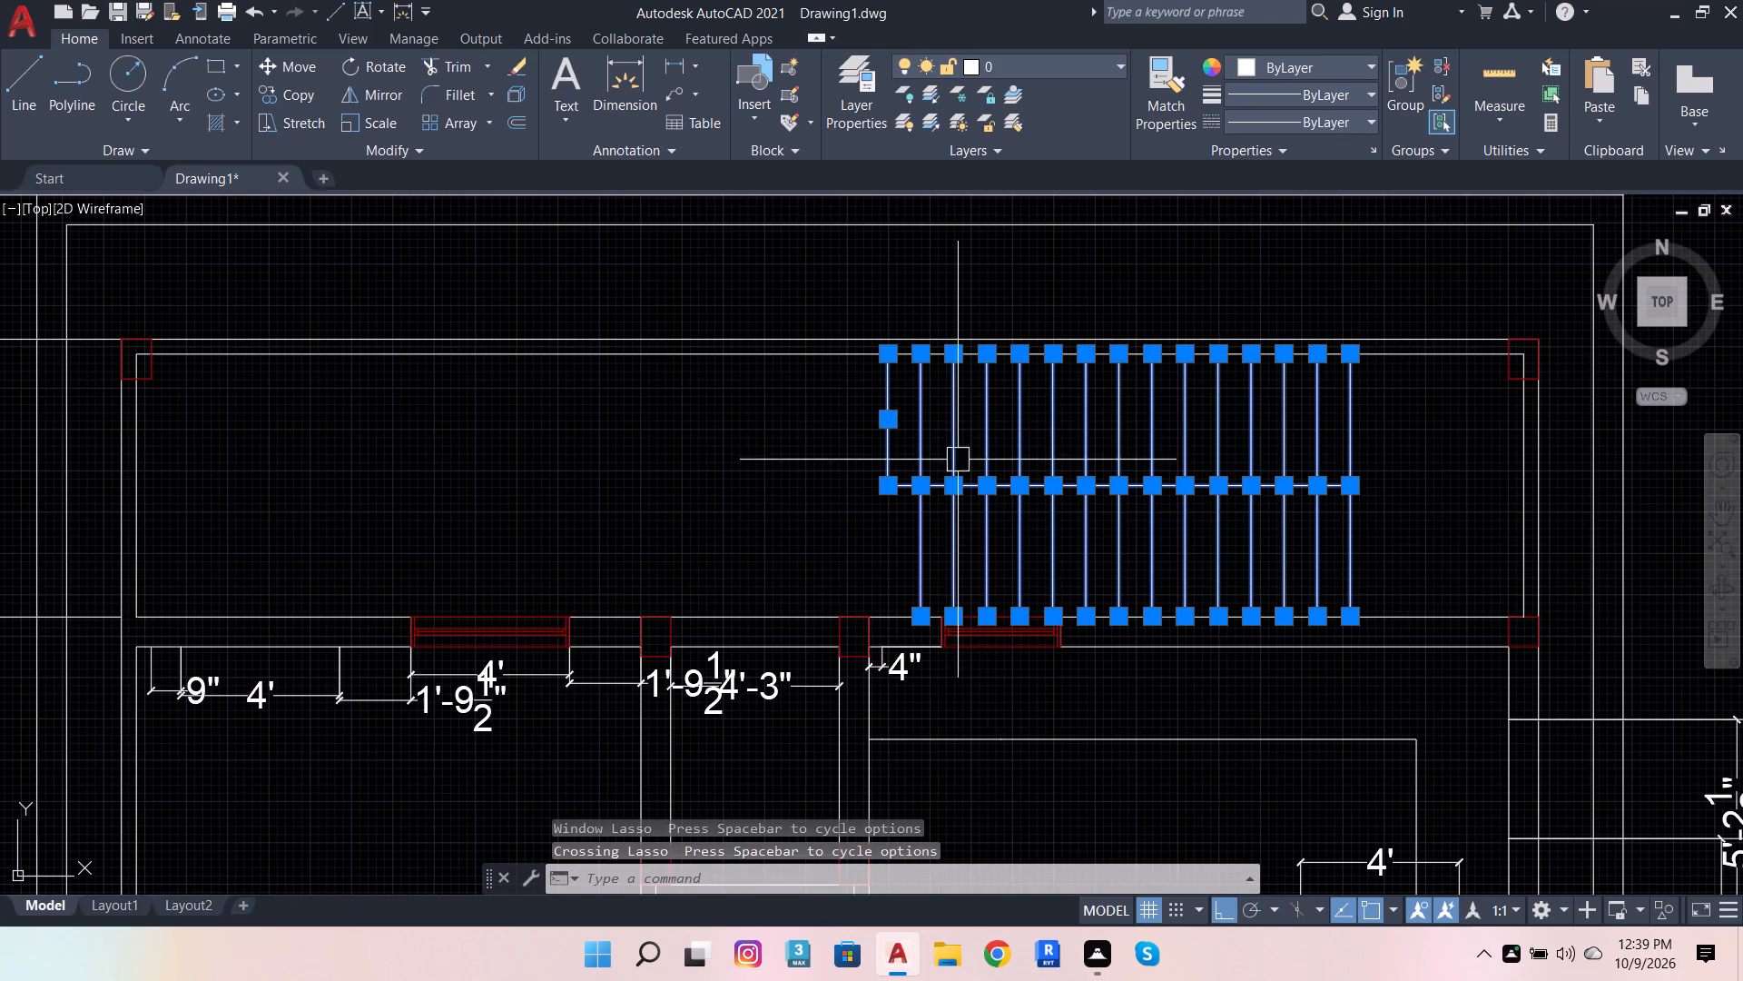
click(973, 61)
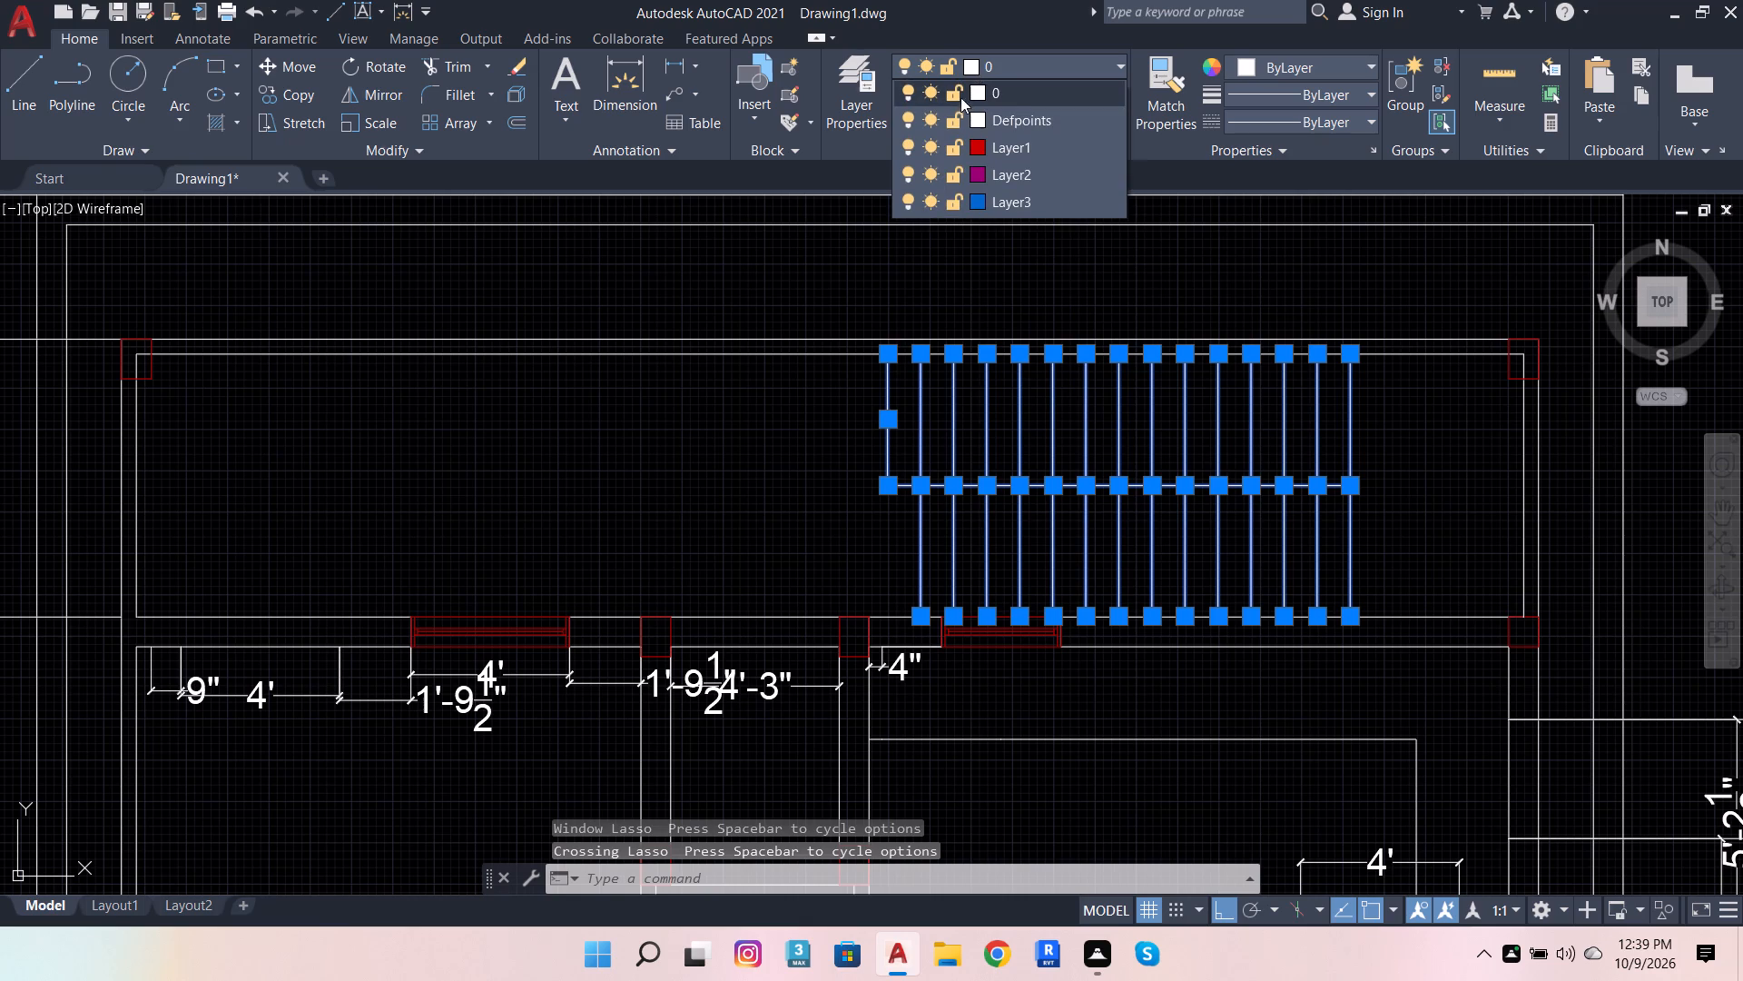
click(1001, 147)
key(Escape)
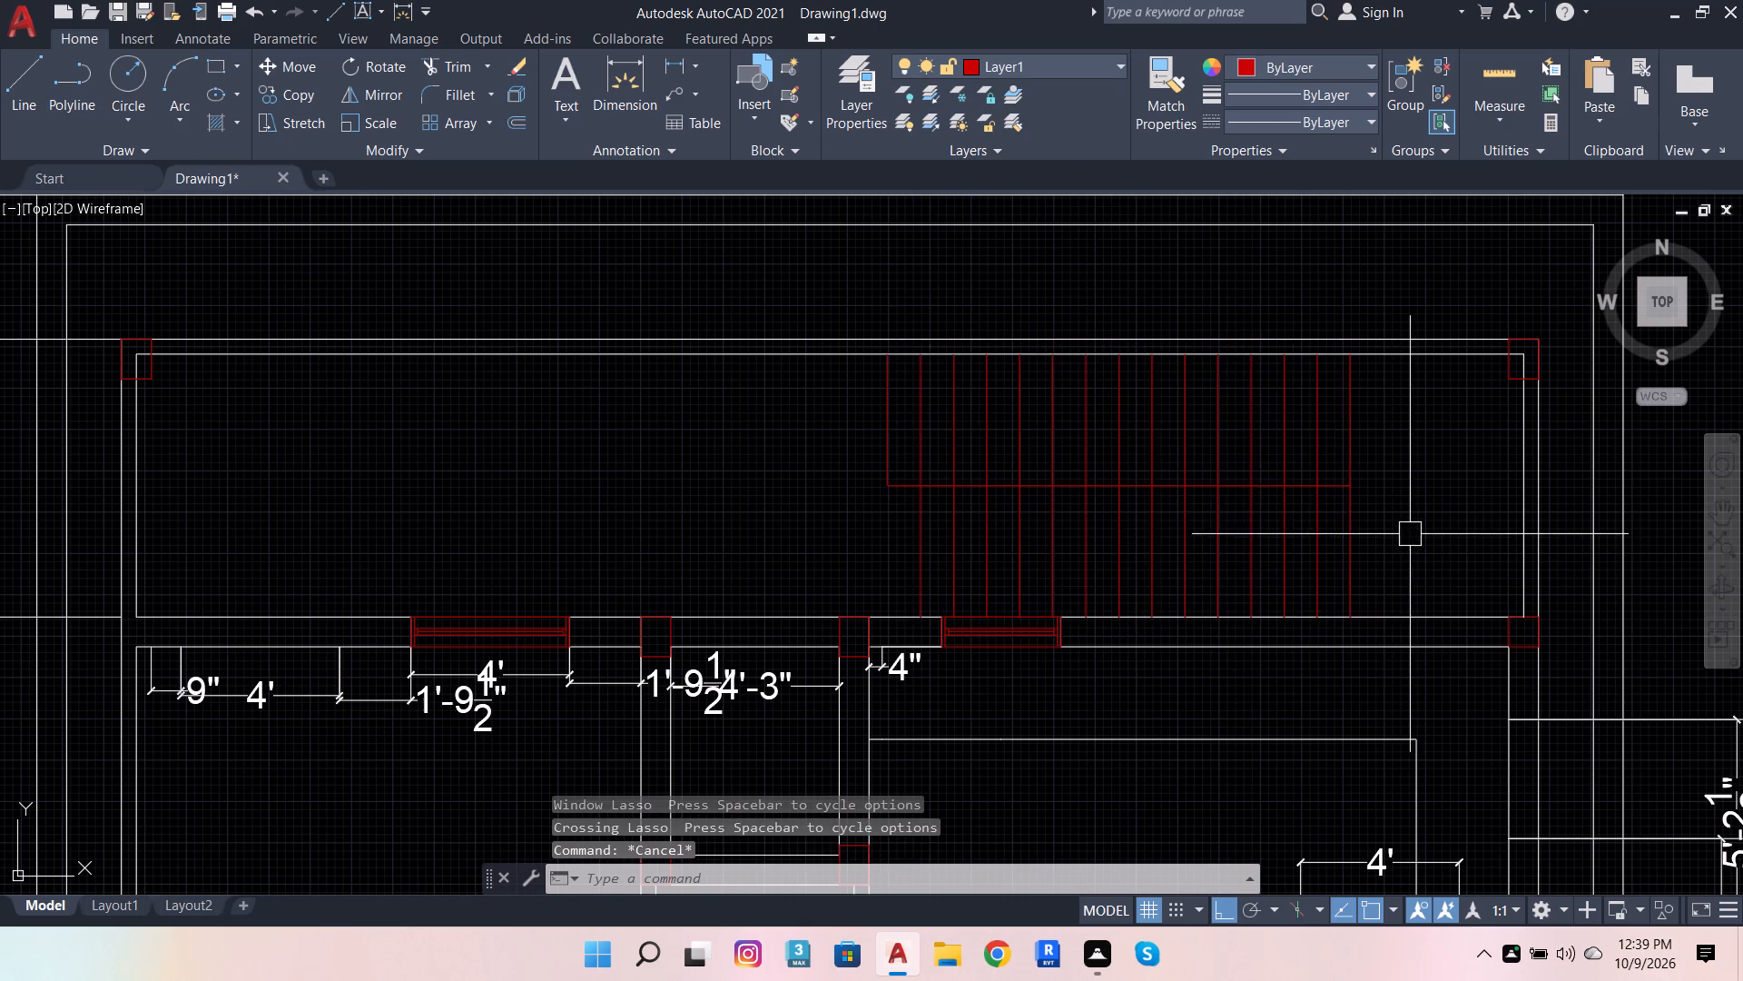
Trim away the lower halves of all the remaining stair lines below the horizontal middle line.
scroll(1233, 570, down, 1)
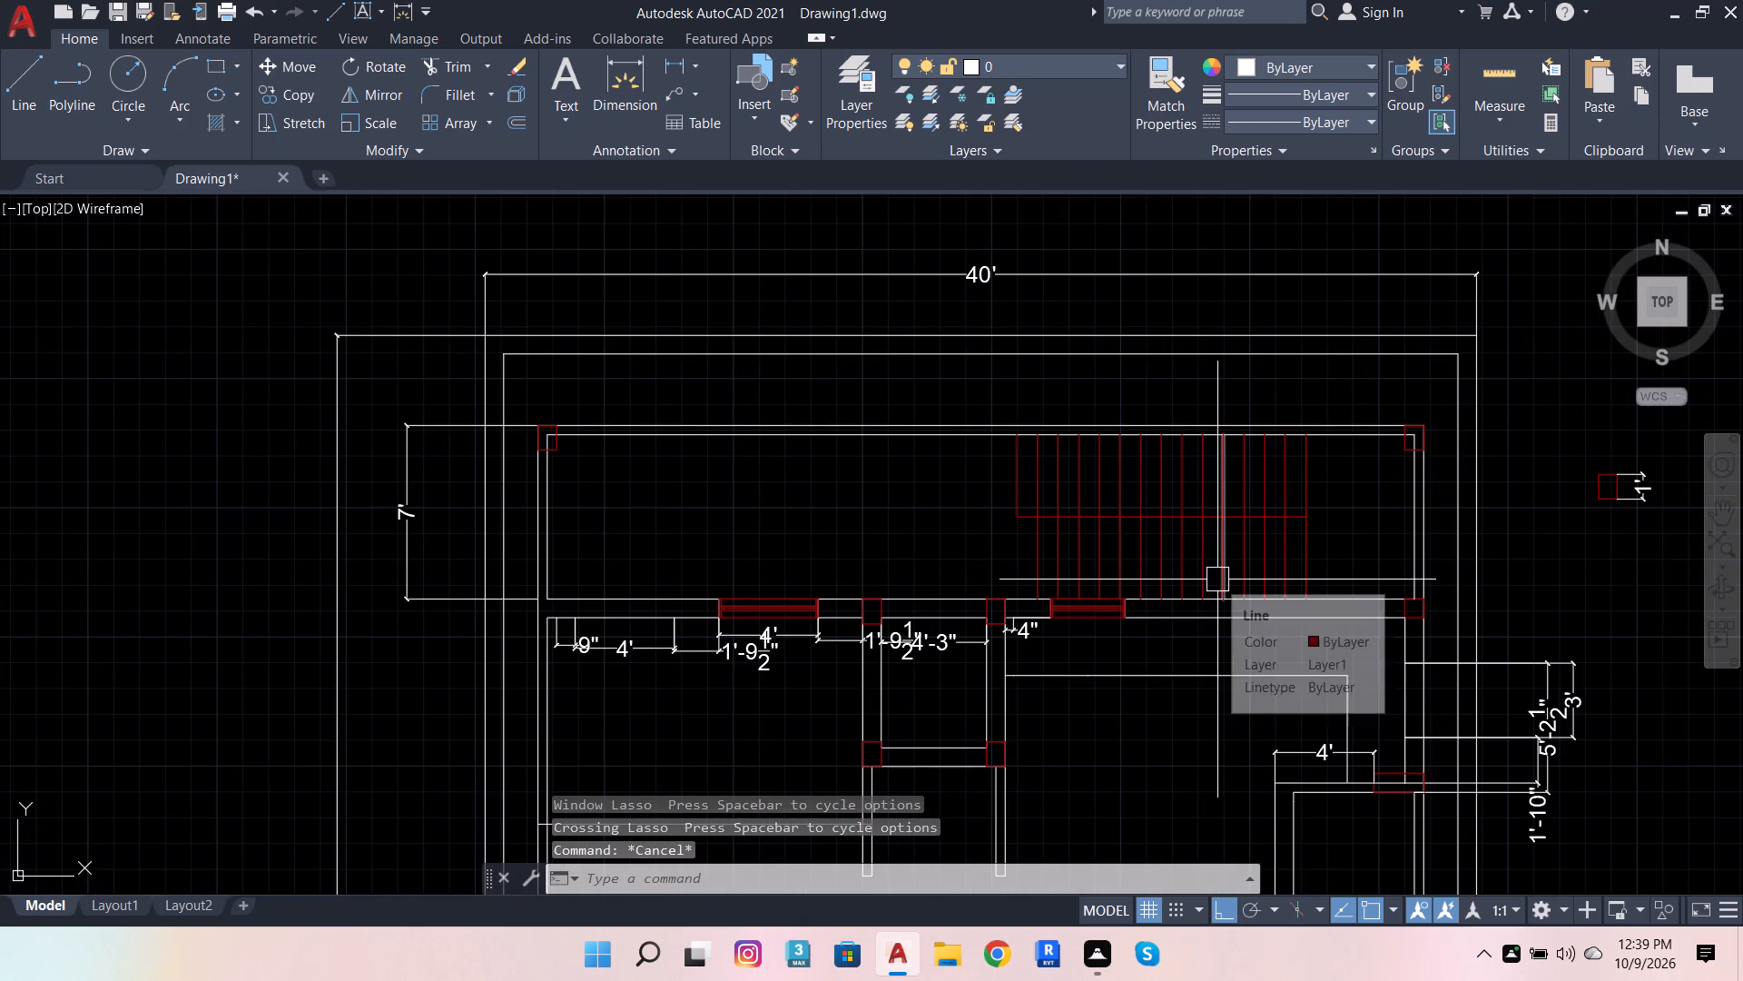
scroll(1184, 544, up, 3)
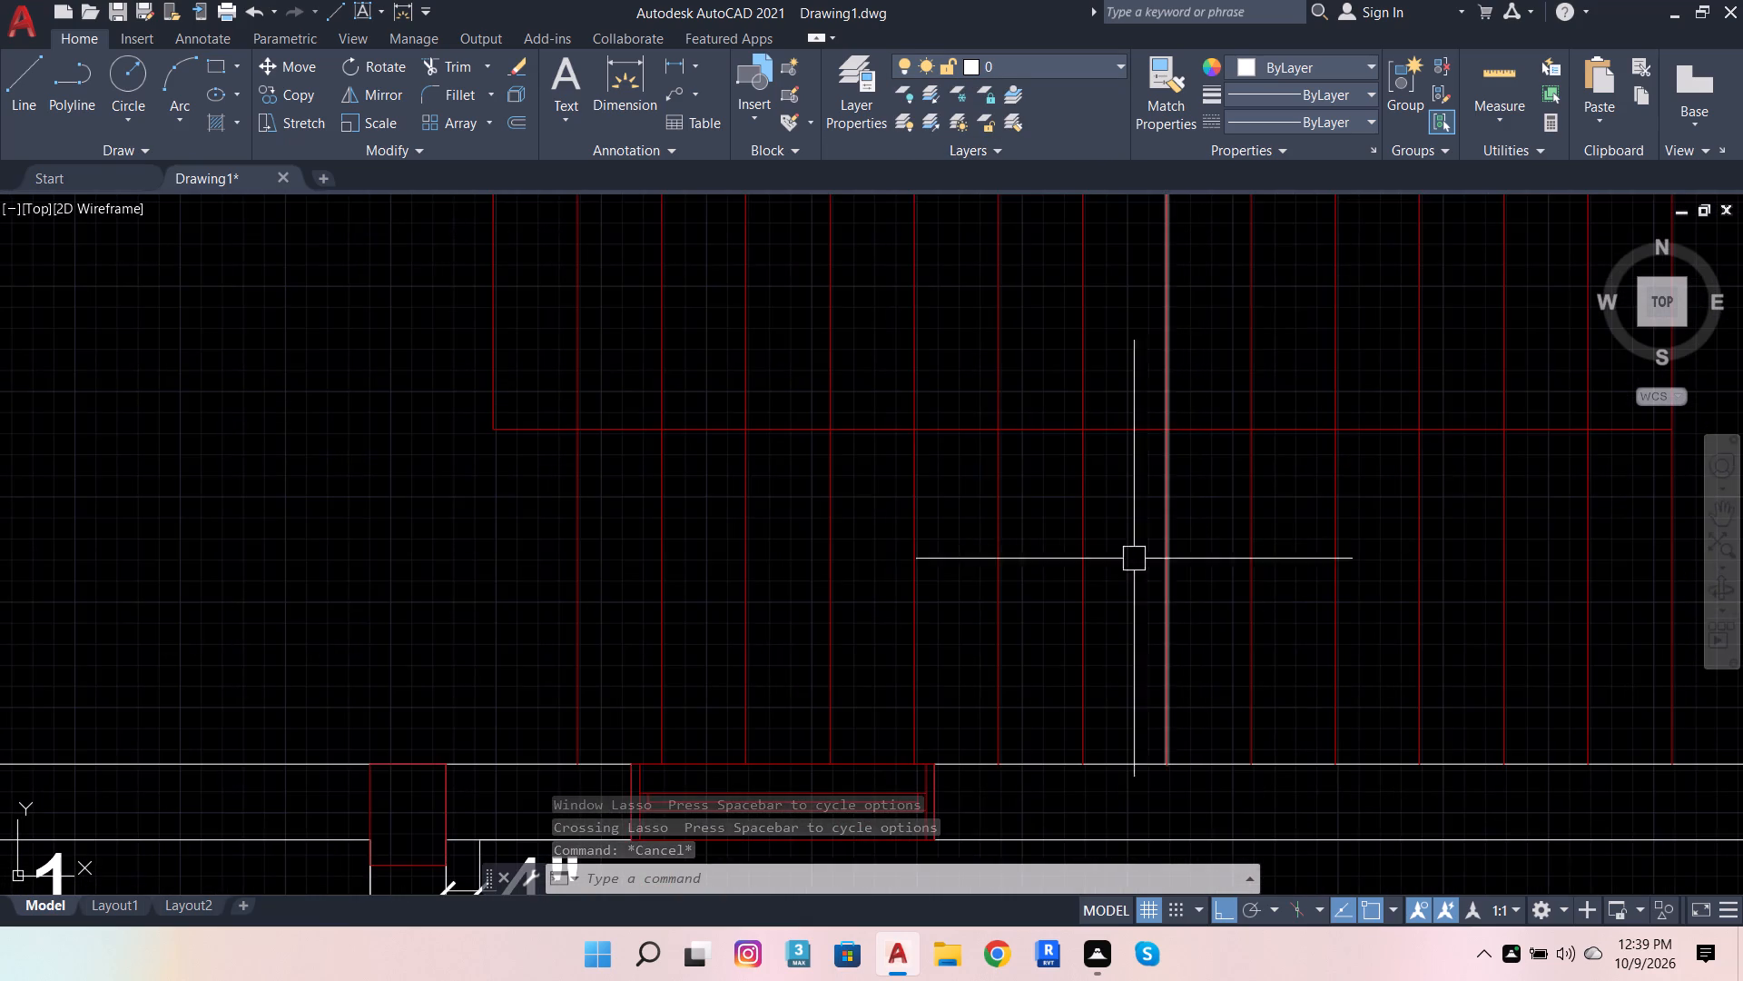
scroll(753, 500, down, 2)
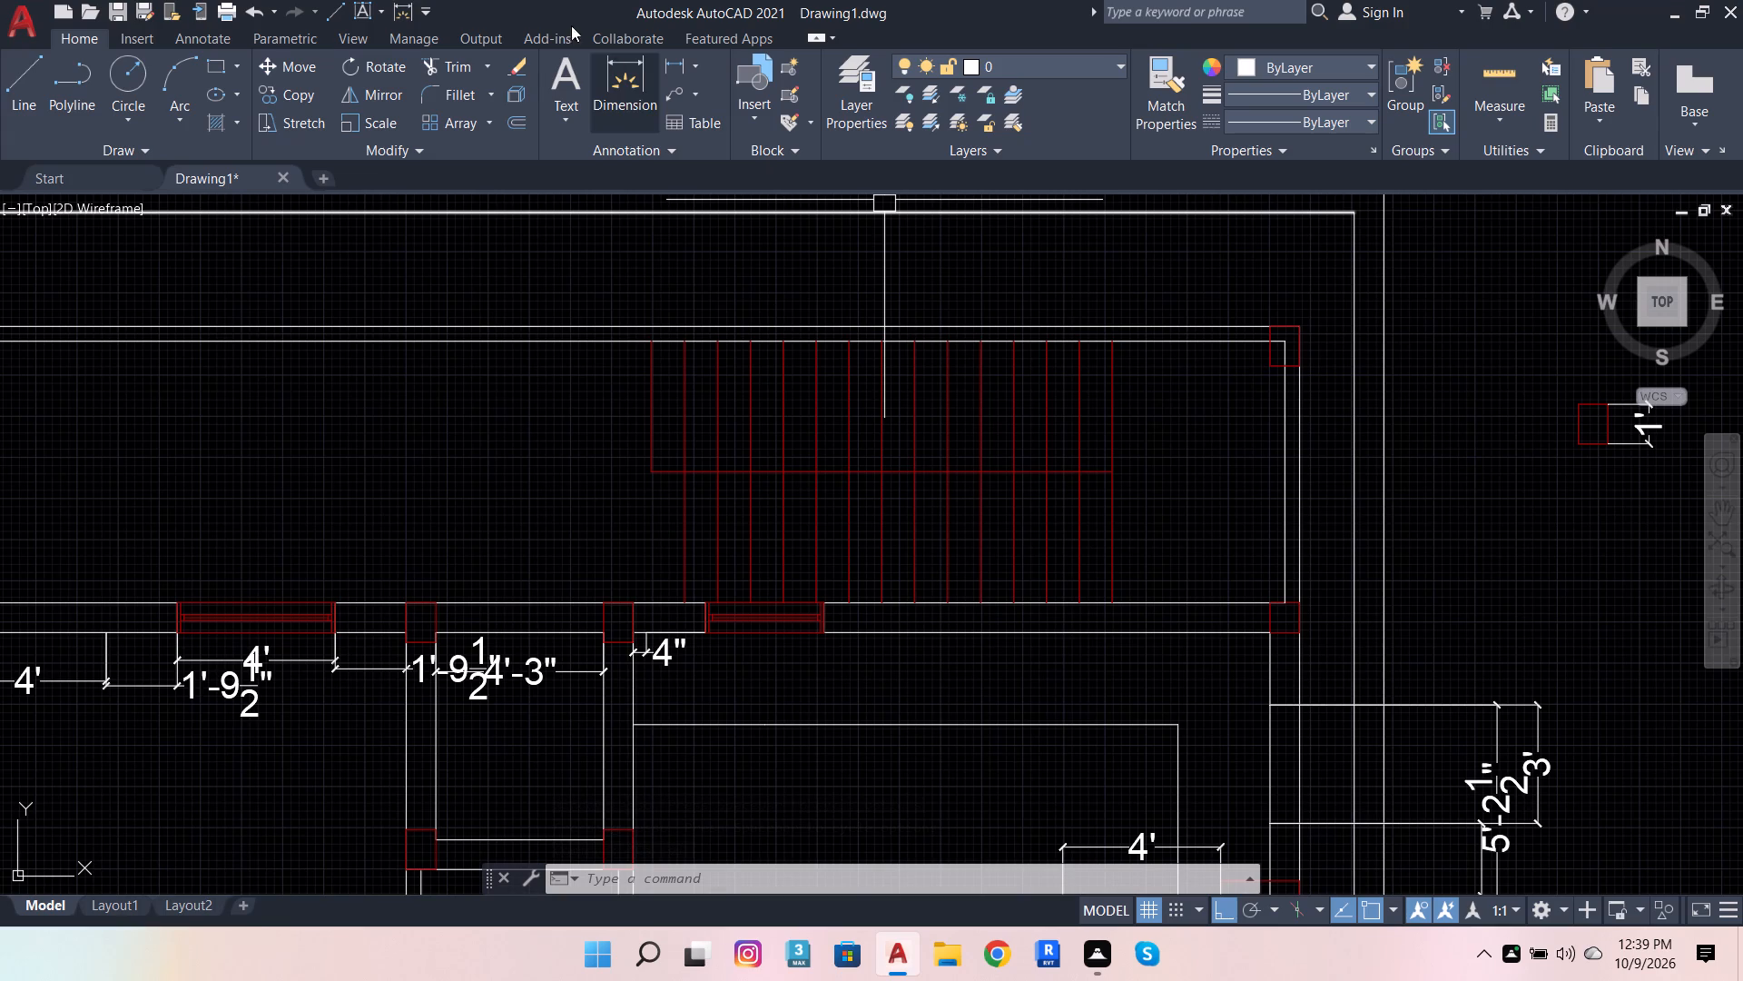
click(433, 66)
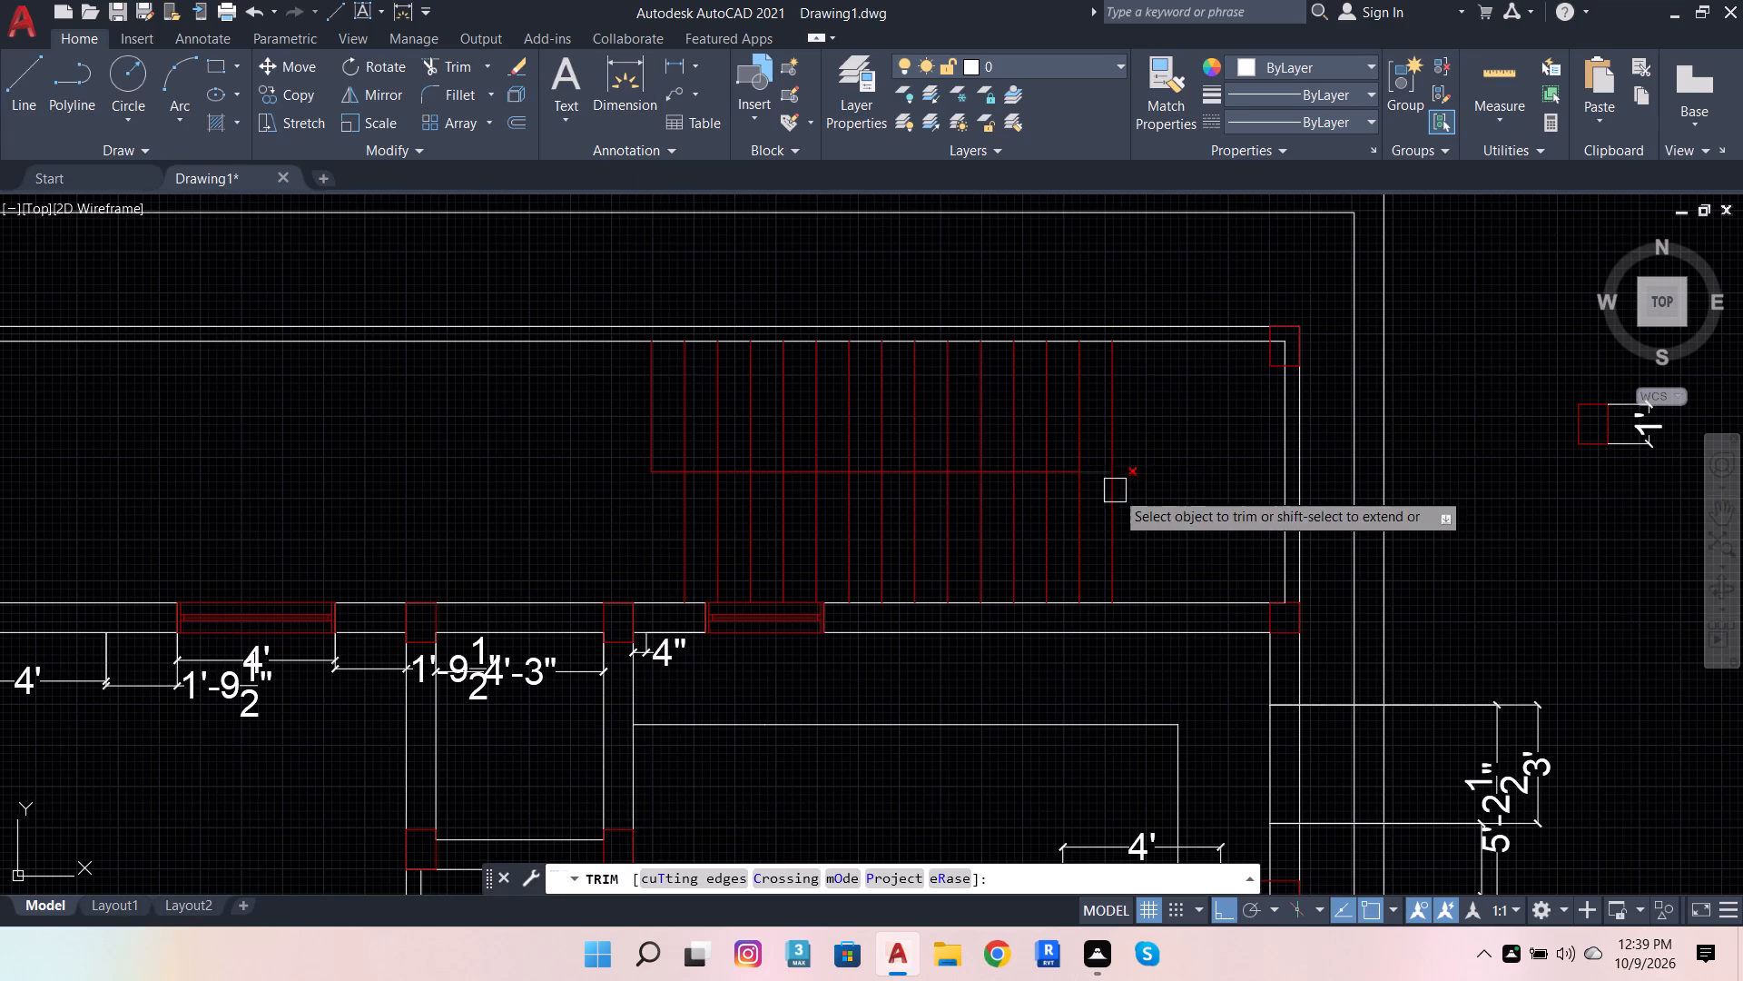
drag(1149, 510, 756, 481)
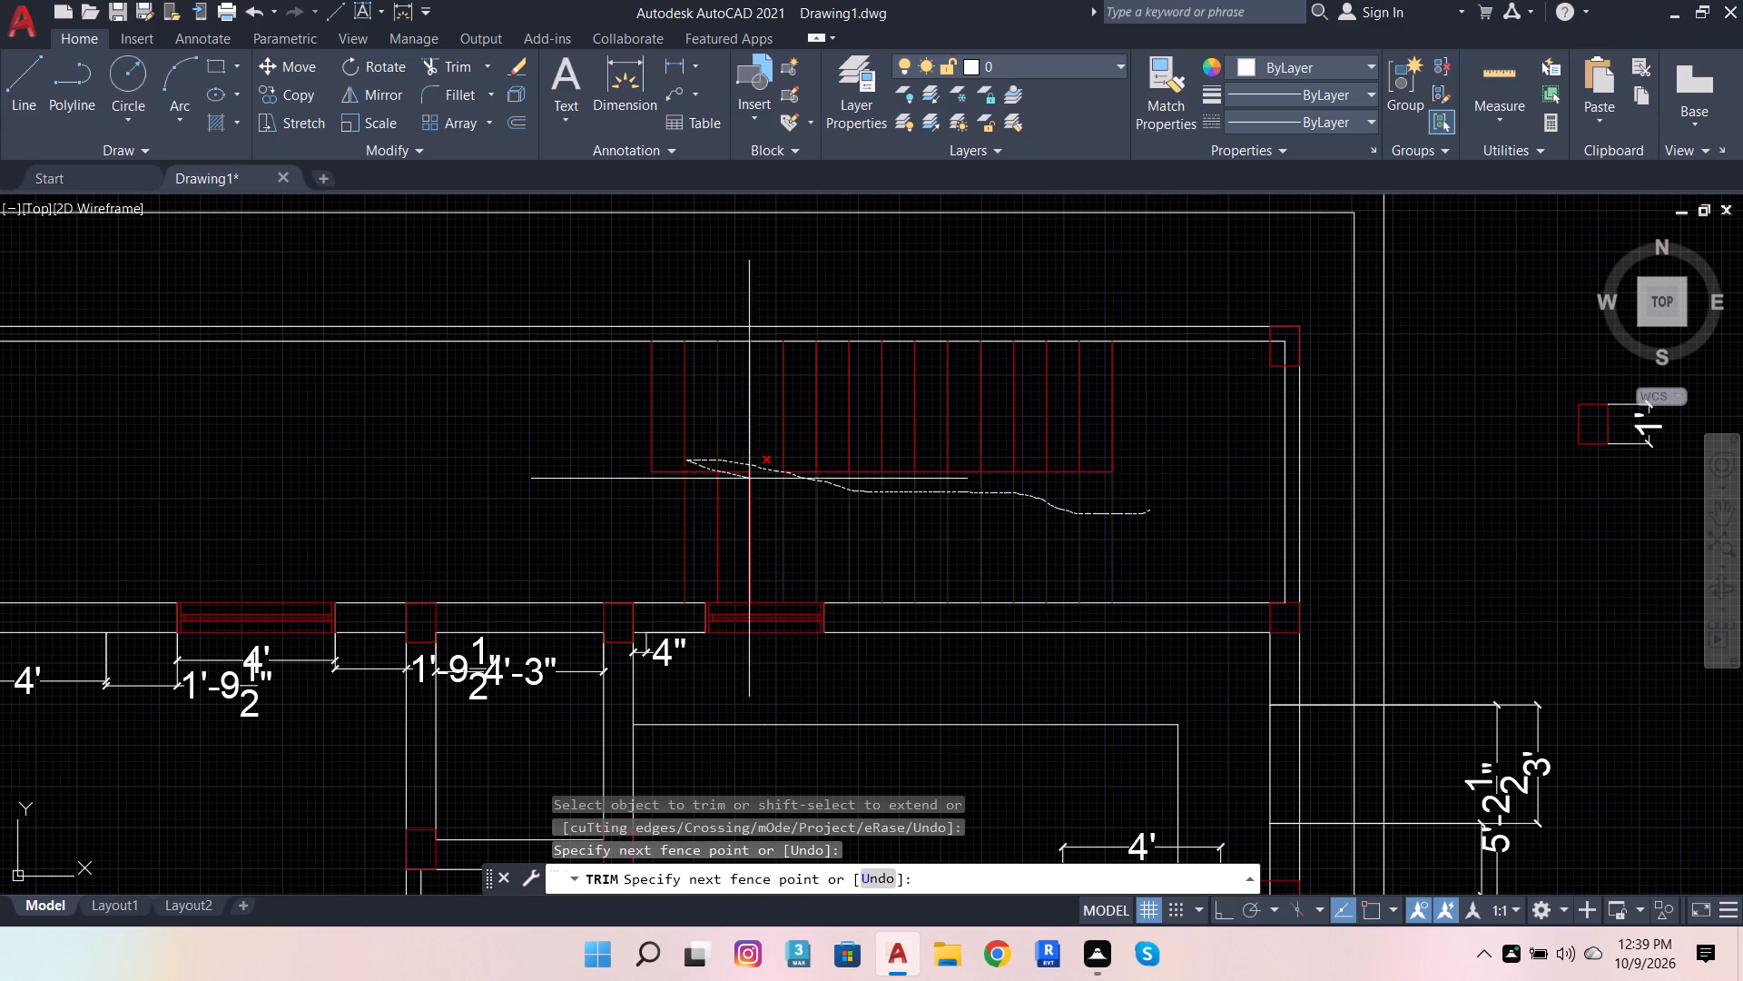
drag(756, 481, 826, 520)
key(ctrl+z)
drag(1201, 551, 678, 518)
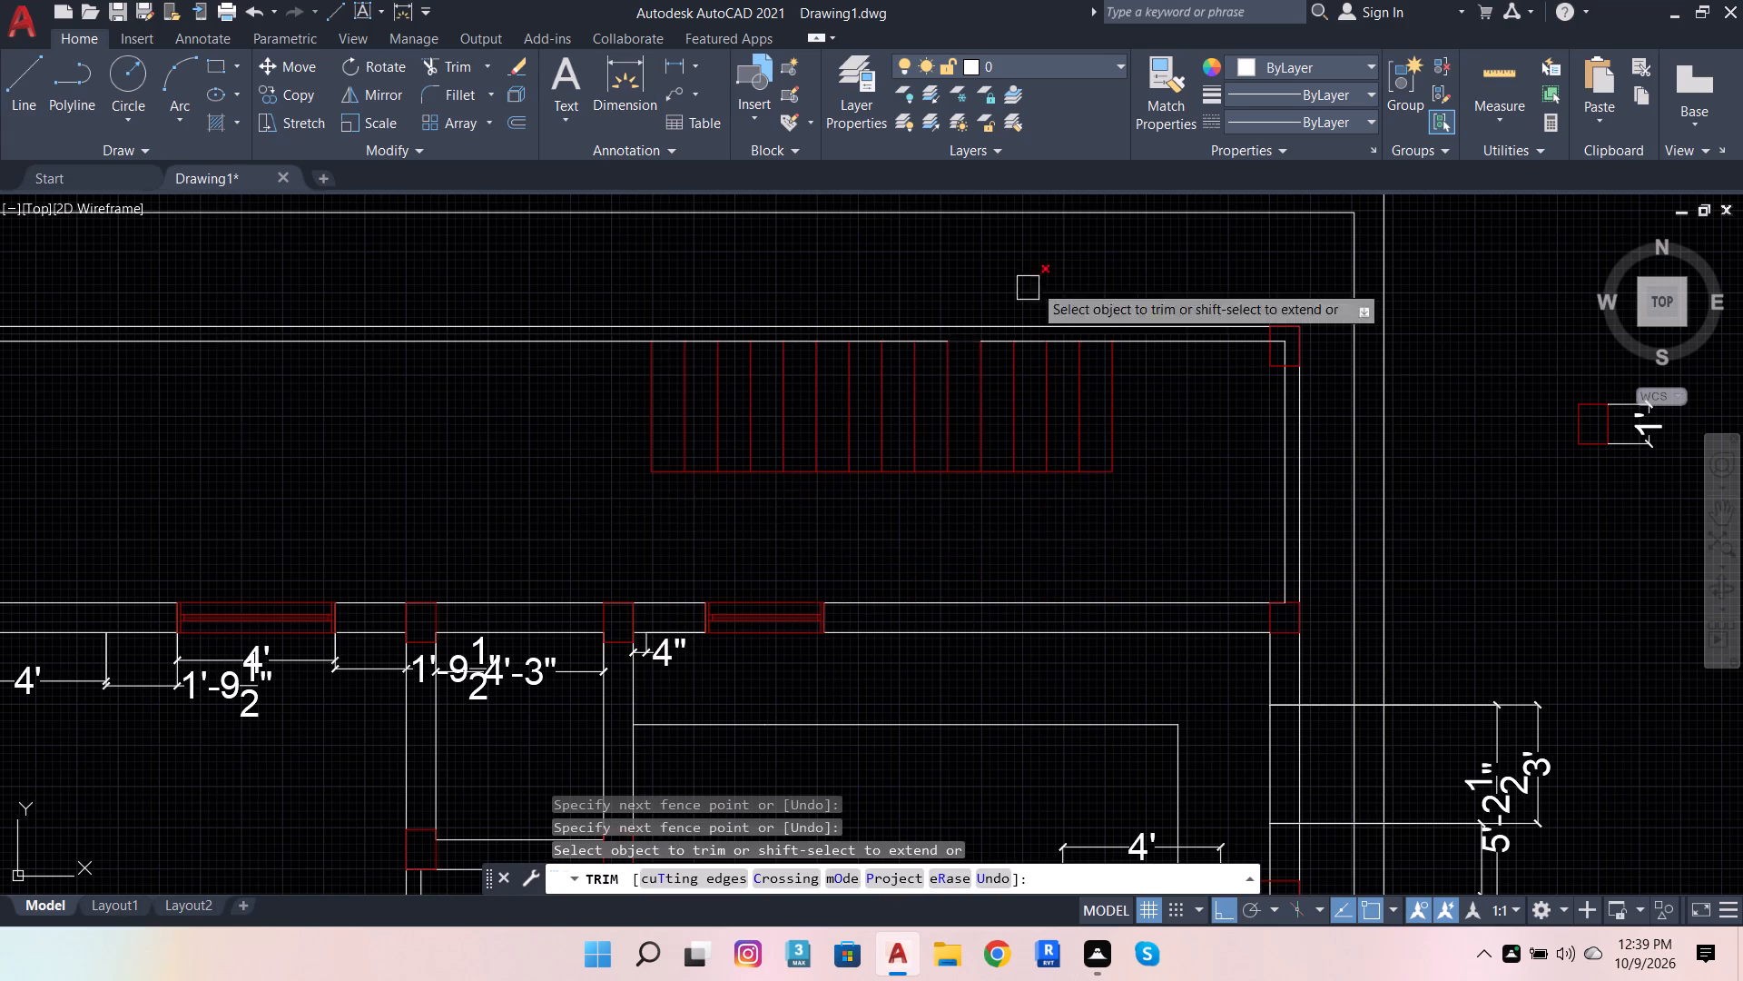
key(space)
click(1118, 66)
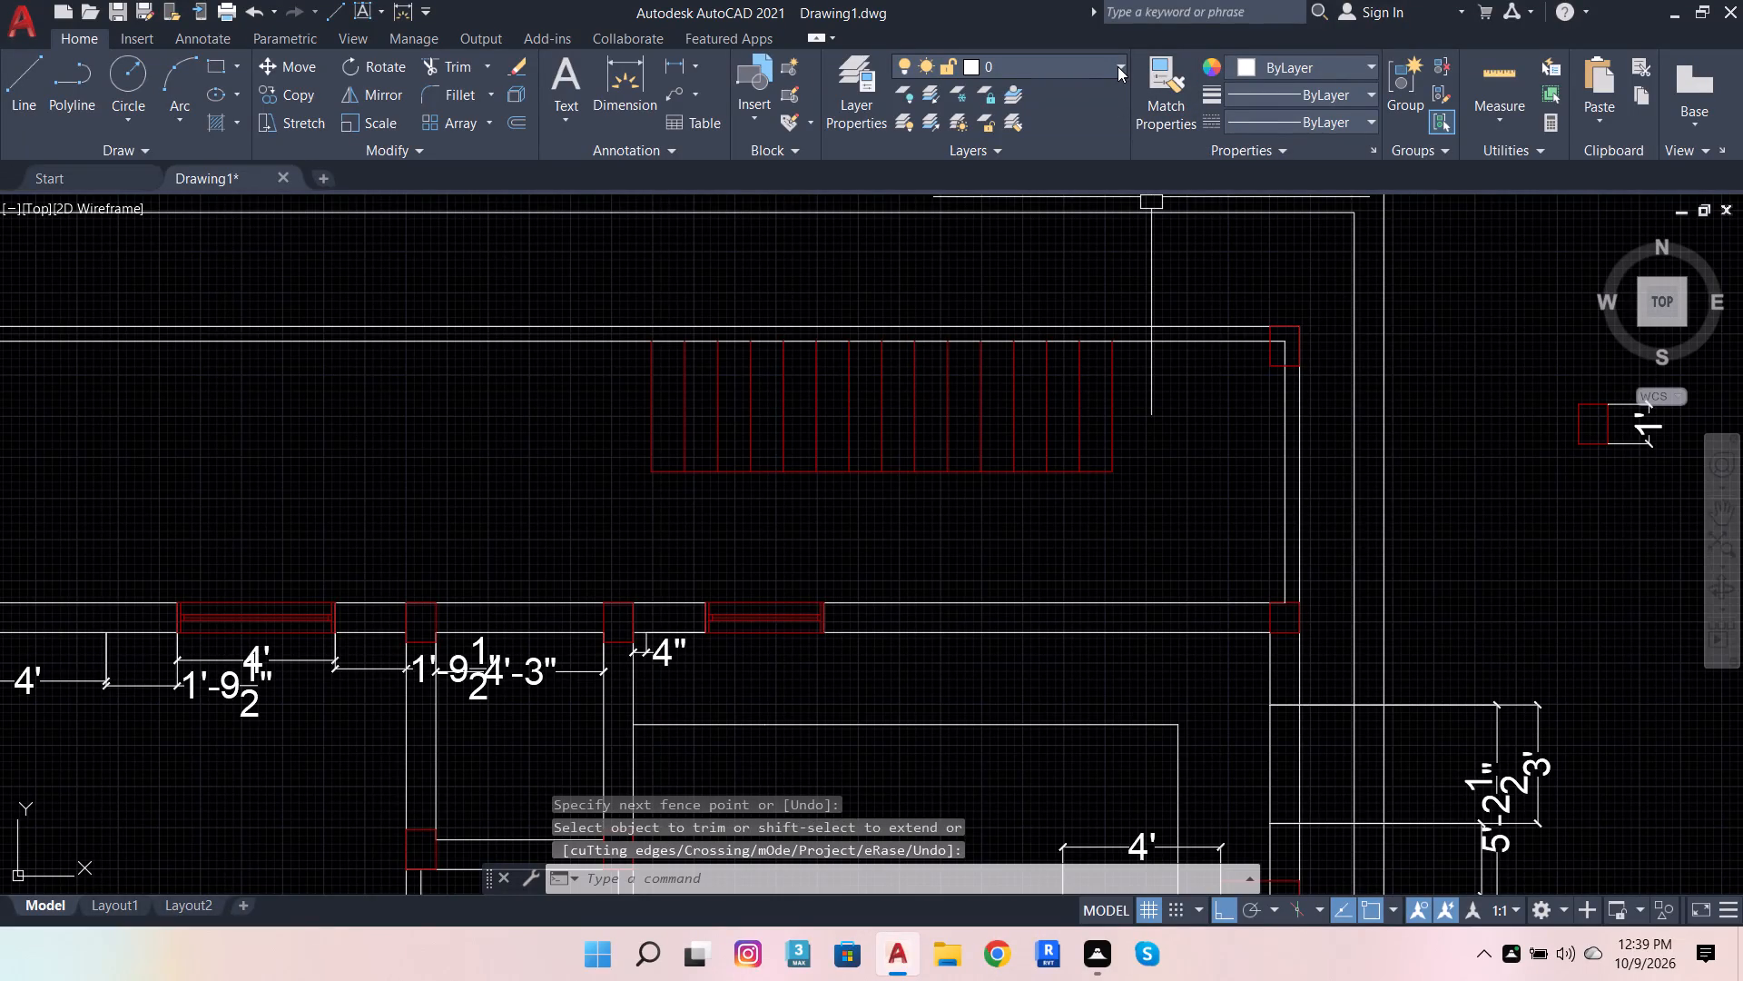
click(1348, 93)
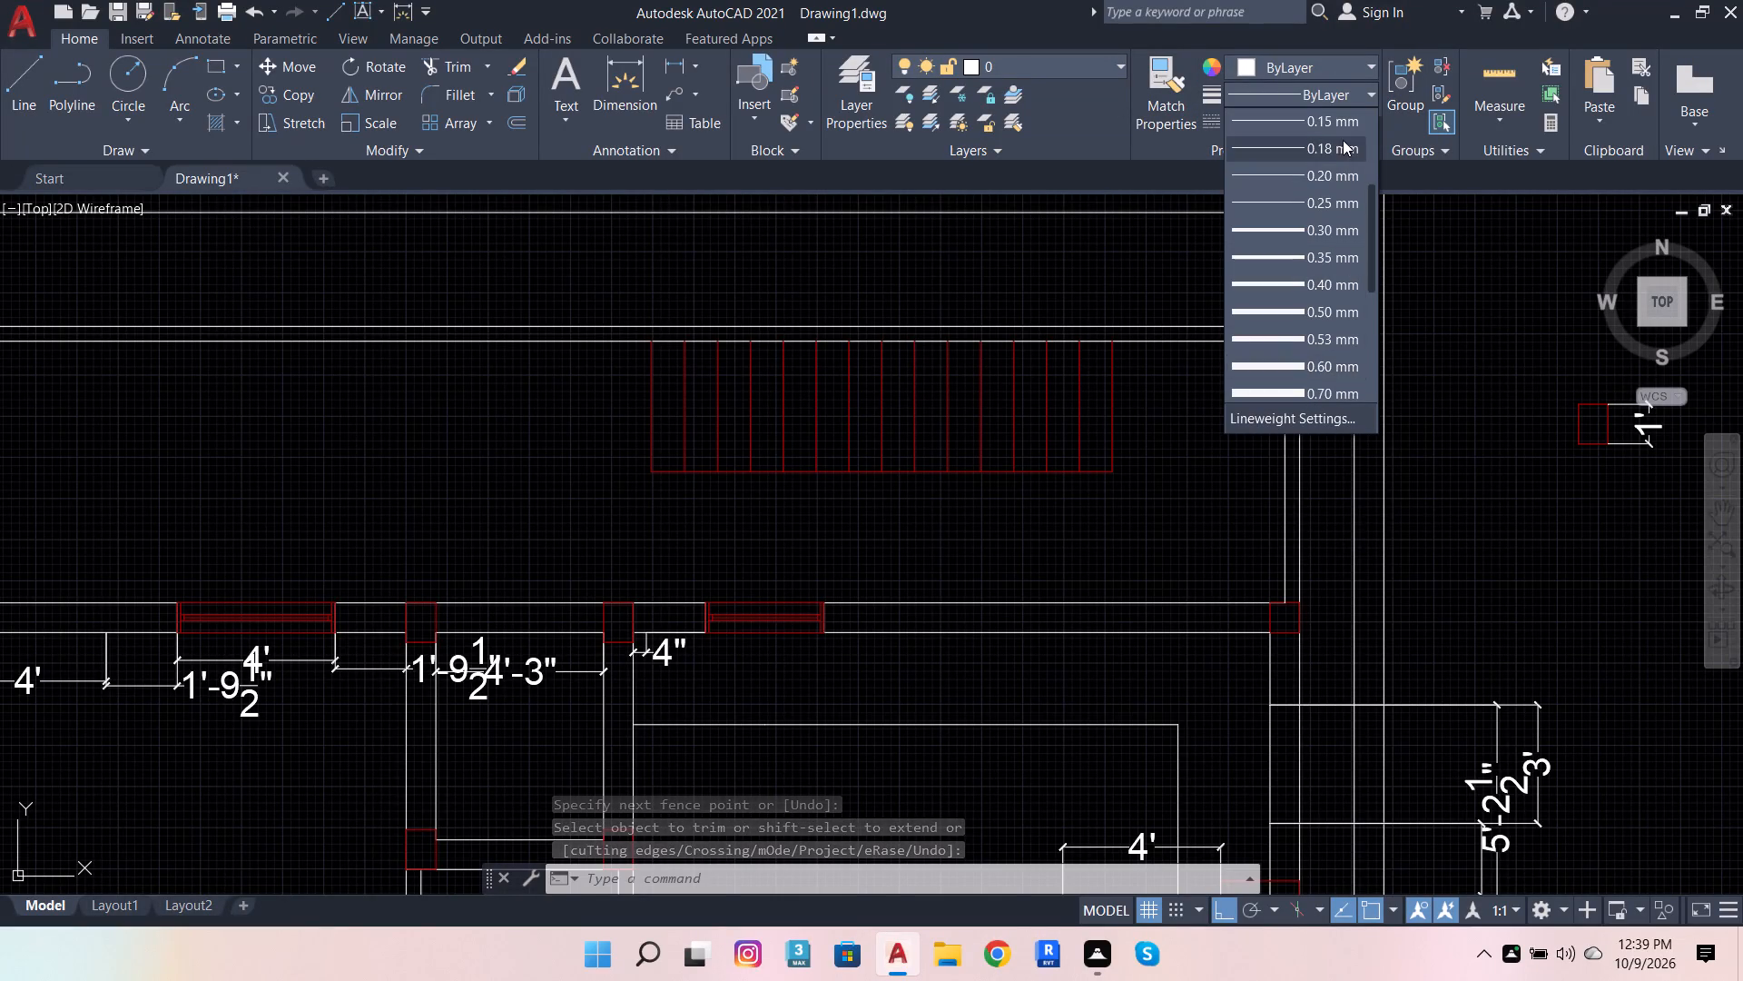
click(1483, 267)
Load the ACAD_ISO02W100 ISO dash linetype from acad.lin in the Linetype Manager.
click(1357, 117)
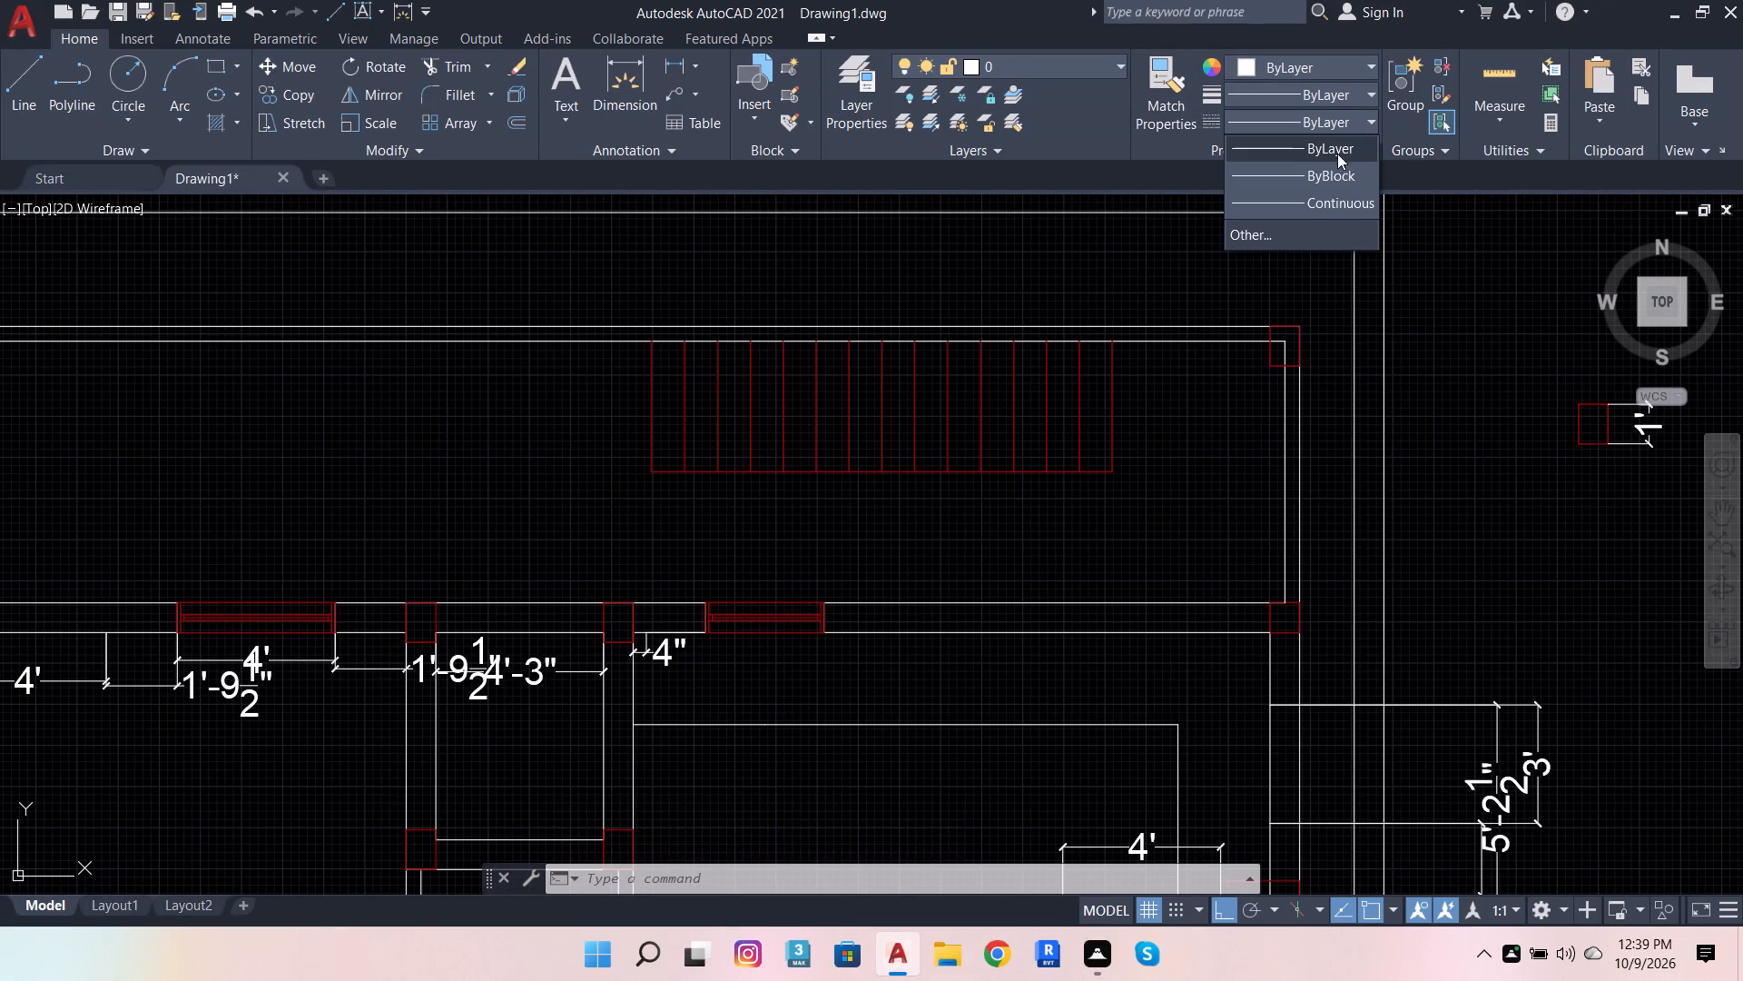
click(1338, 234)
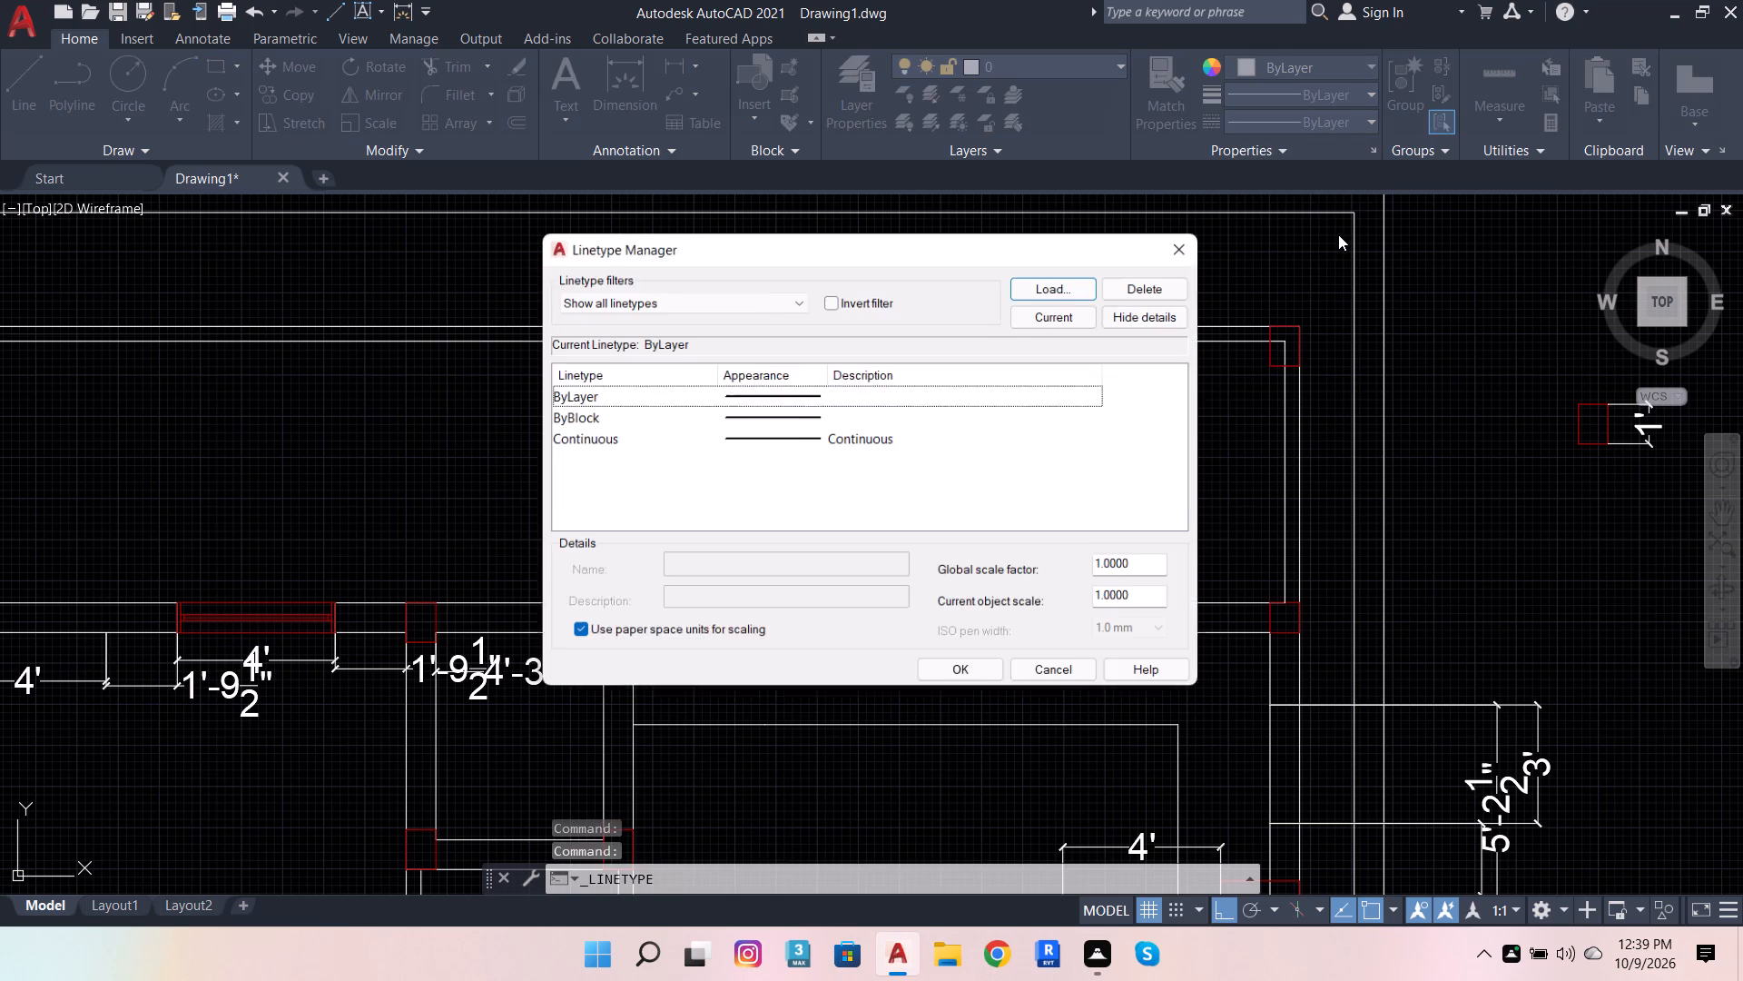
click(1075, 274)
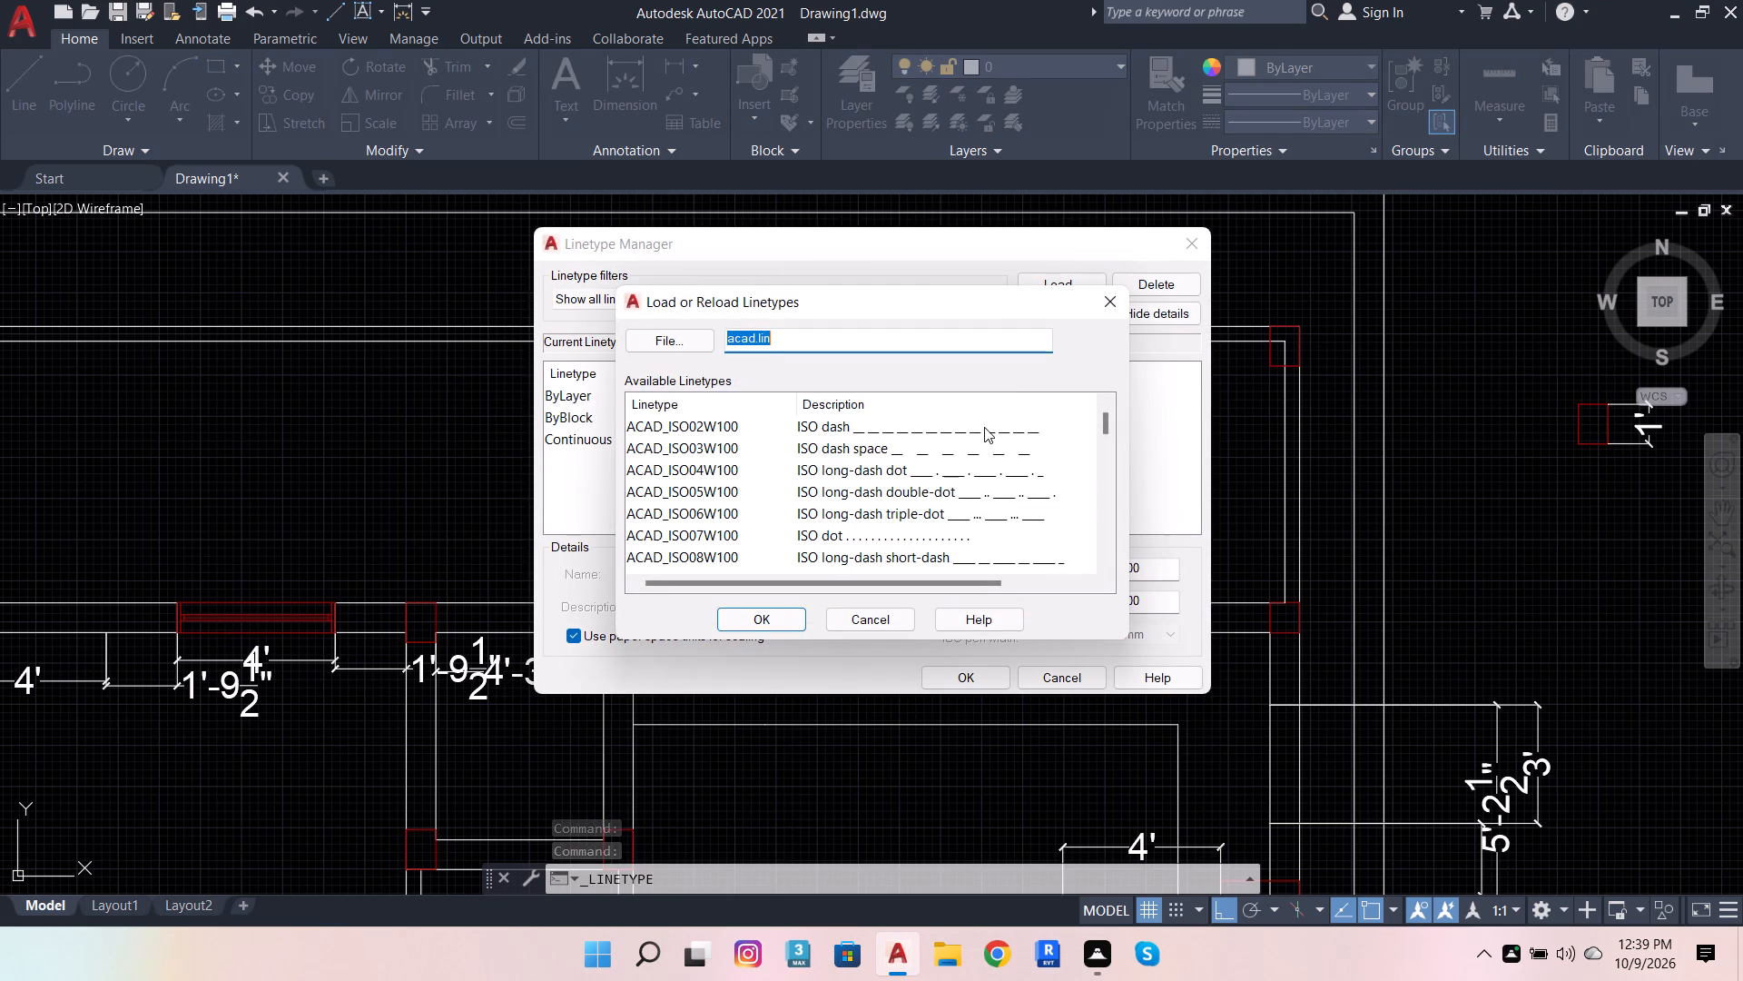
click(984, 427)
click(767, 632)
click(783, 615)
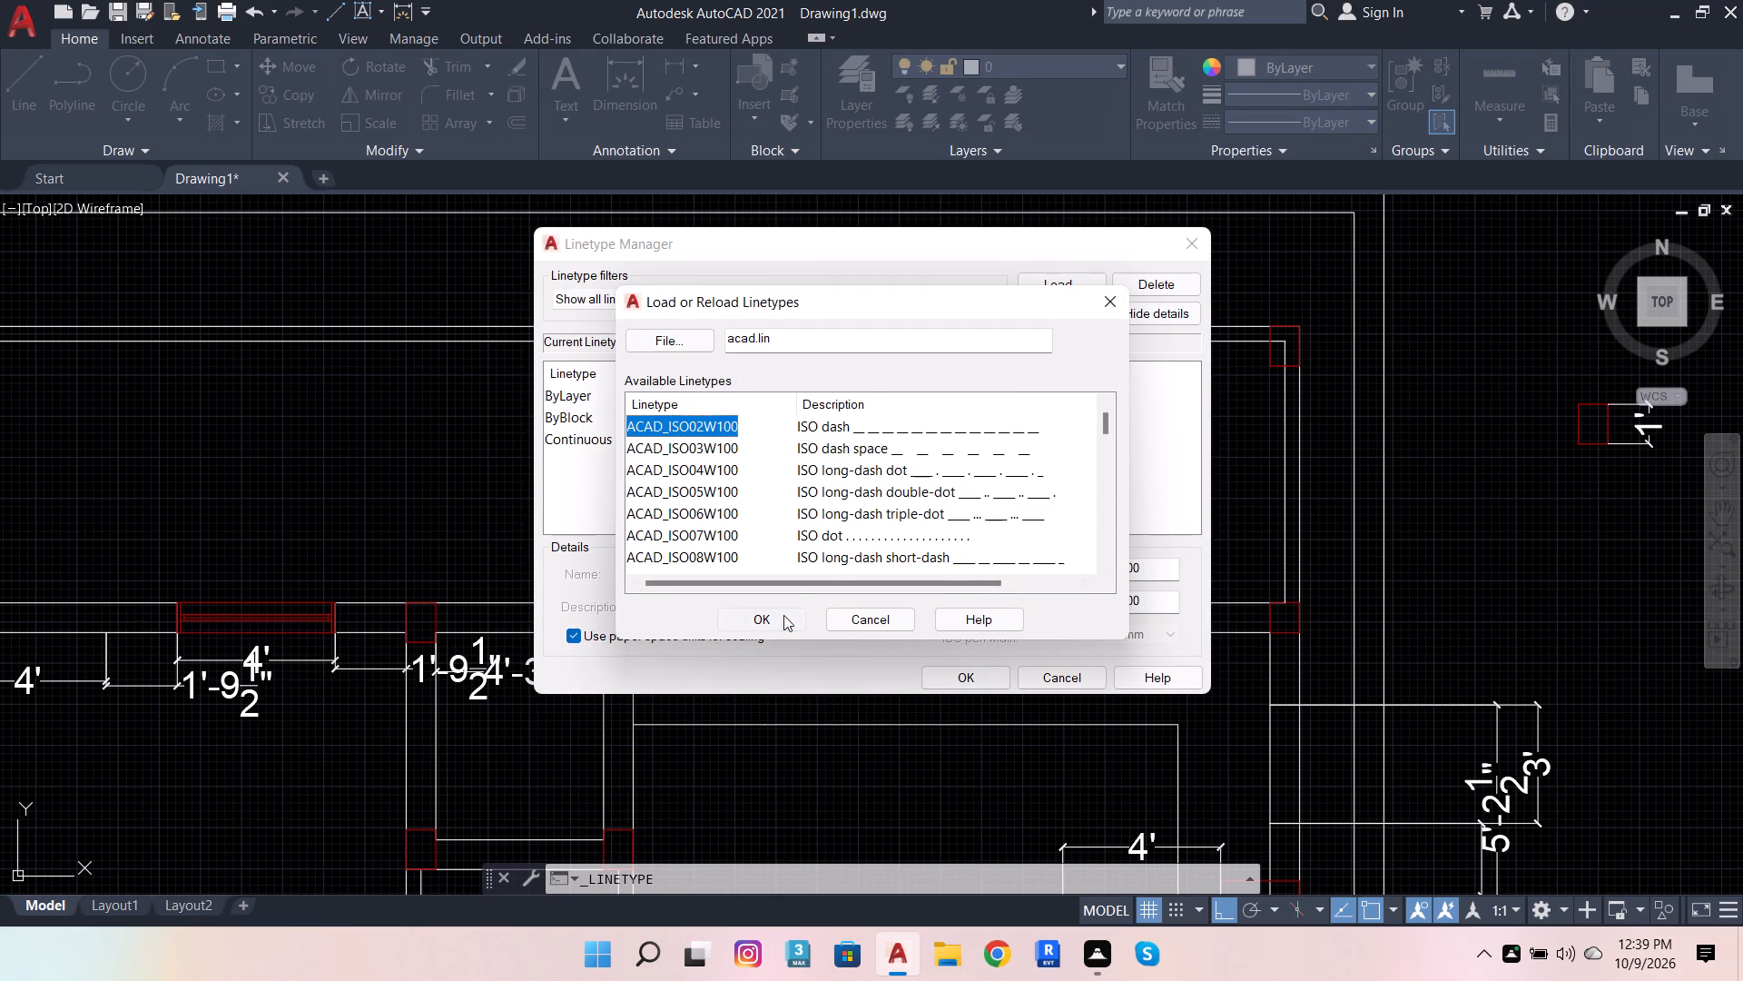
click(938, 685)
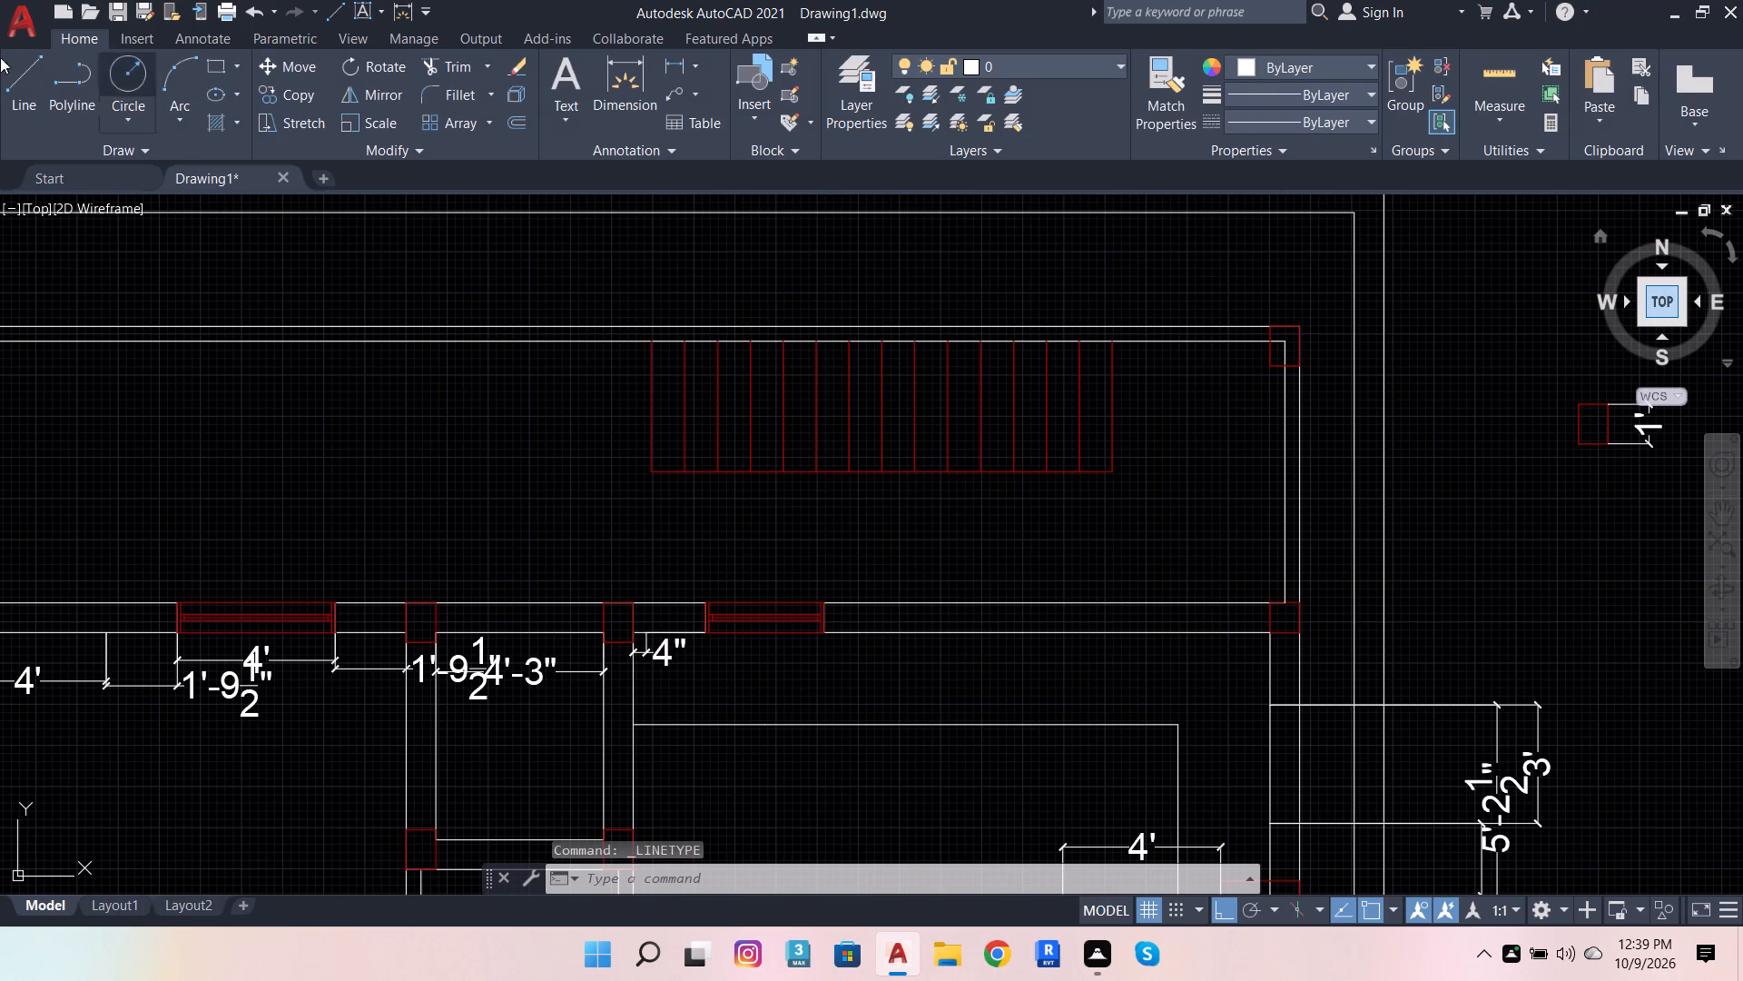
Make Layer1 the current layer for drawing the remaining stair lines.
click(22, 81)
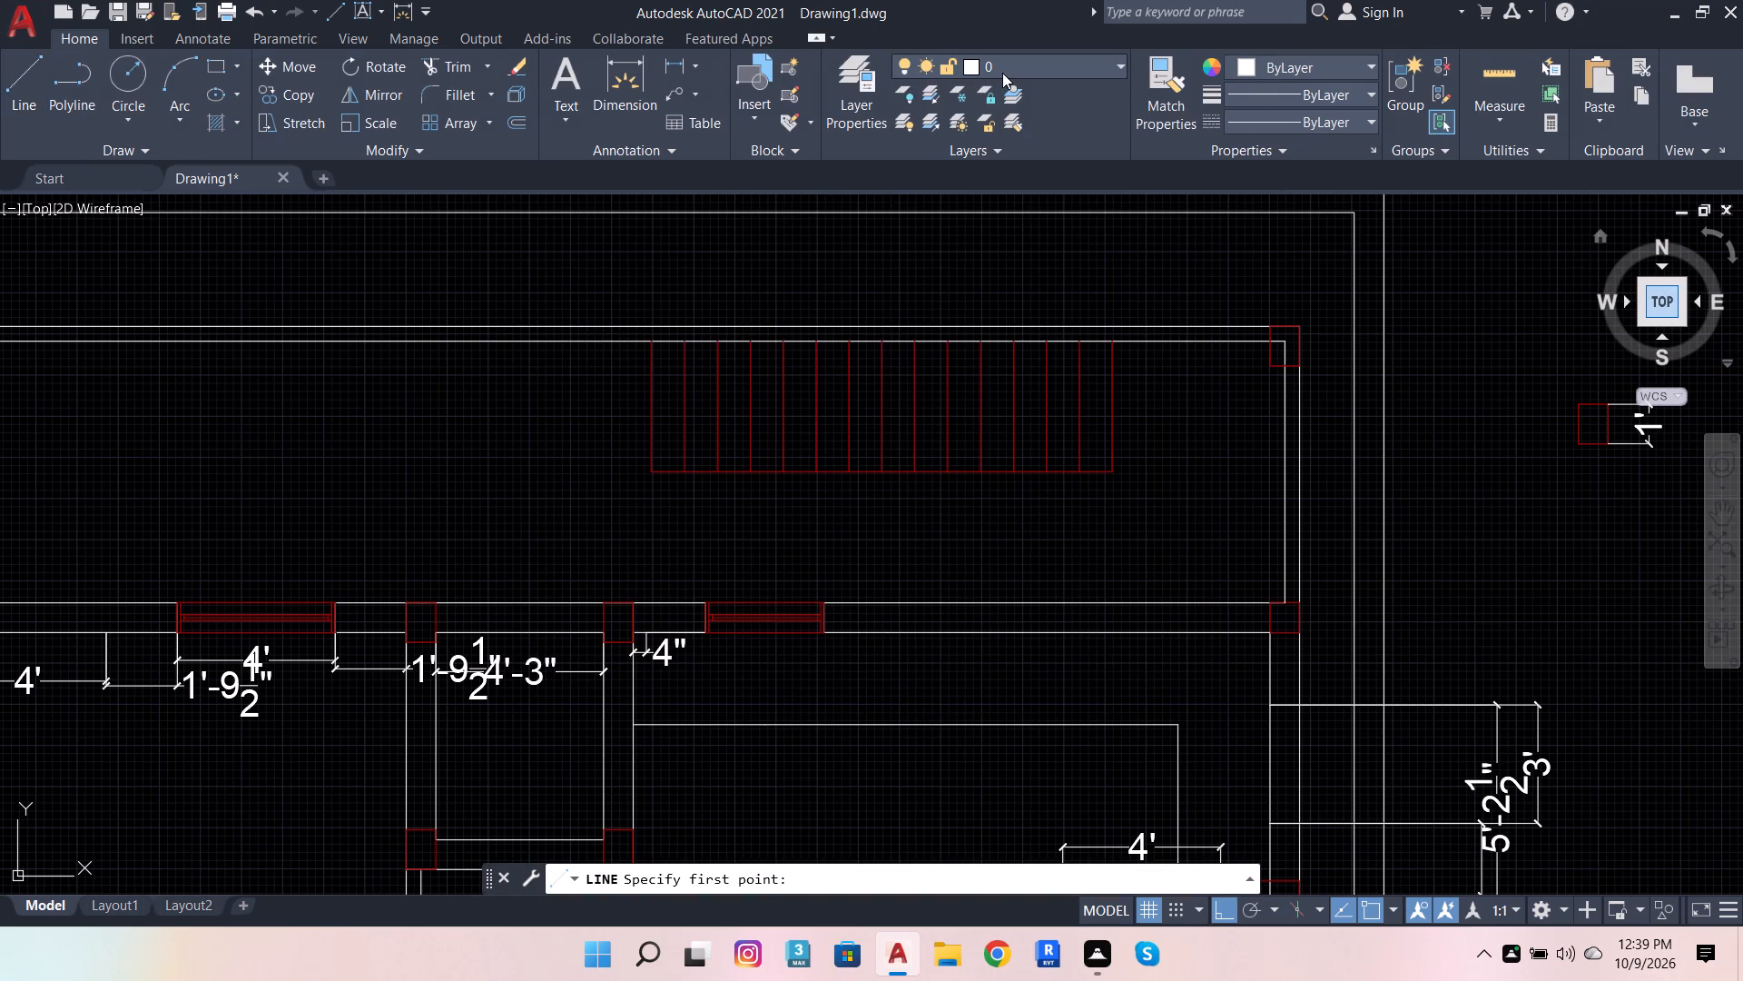
click(1002, 73)
click(1024, 144)
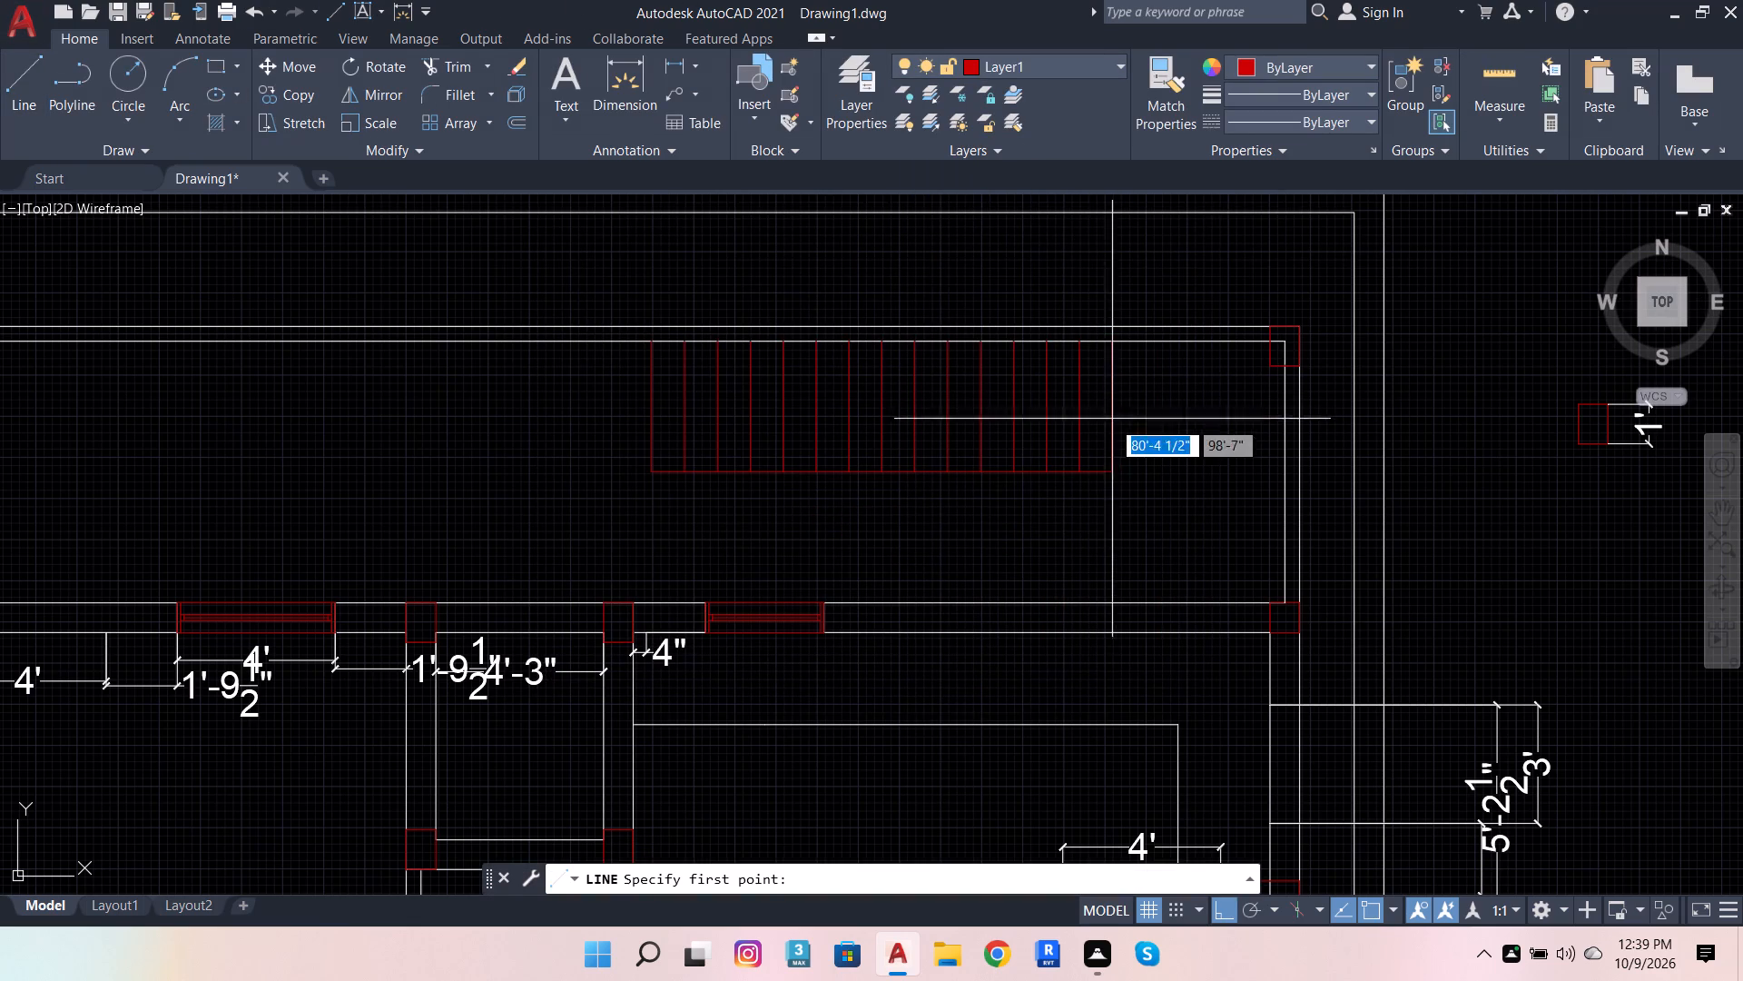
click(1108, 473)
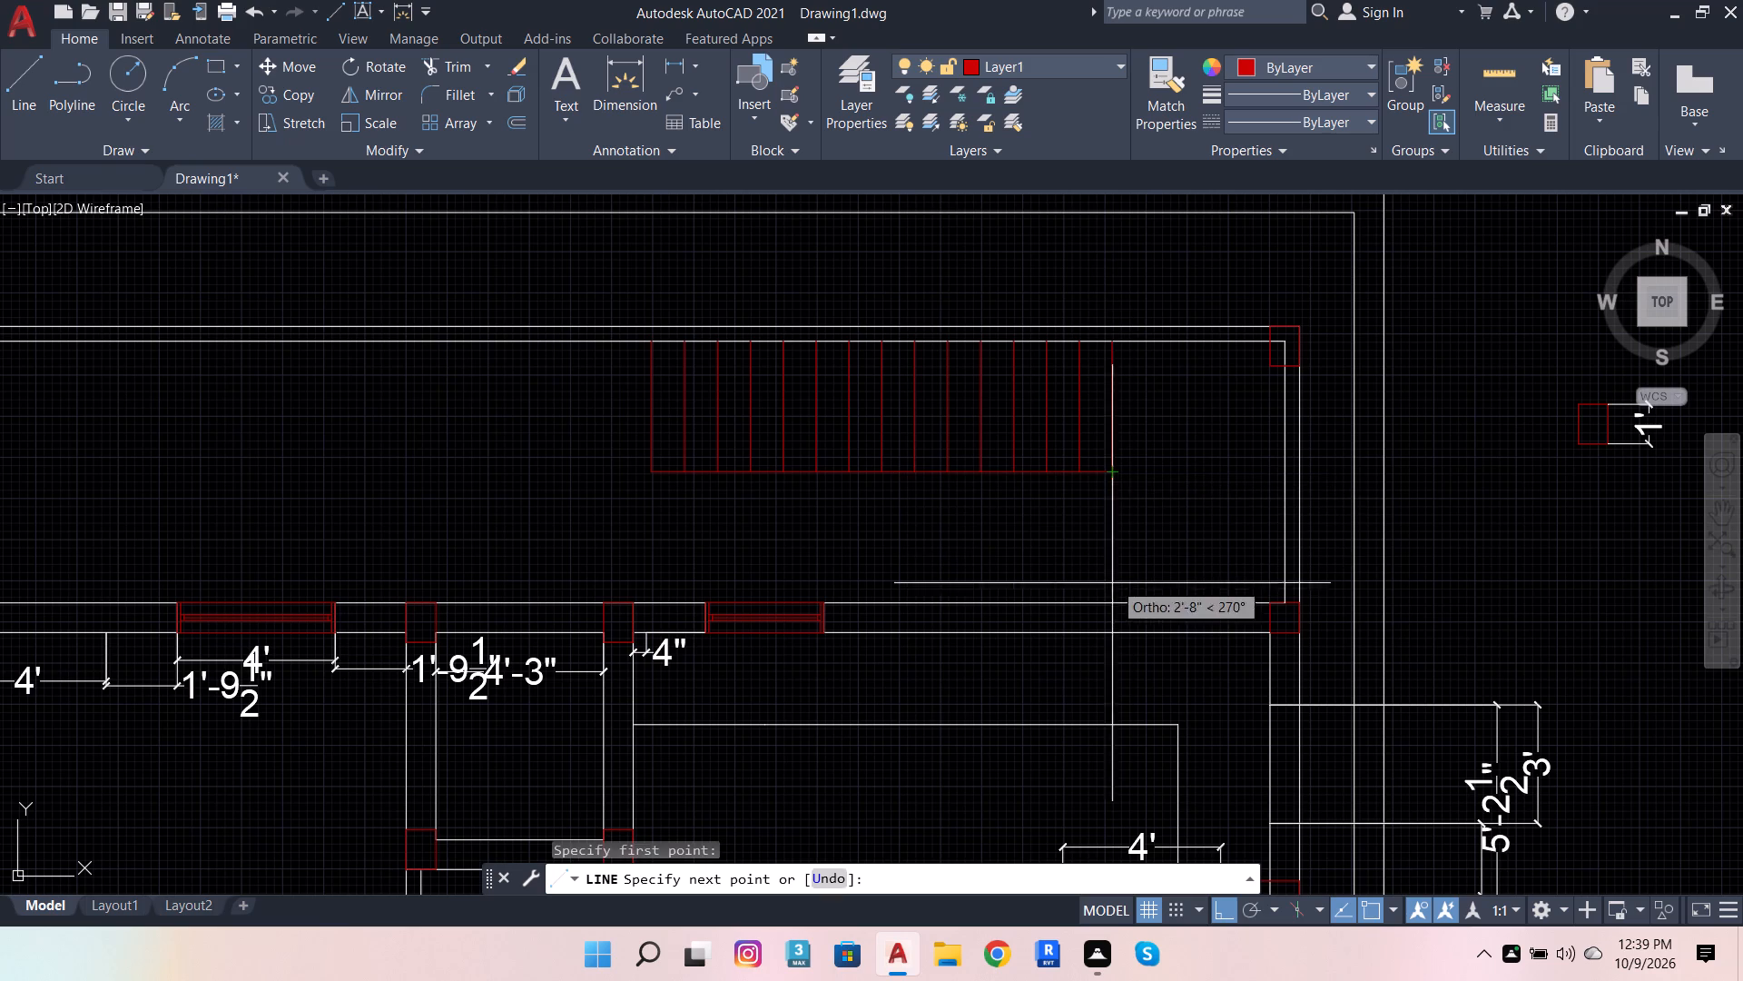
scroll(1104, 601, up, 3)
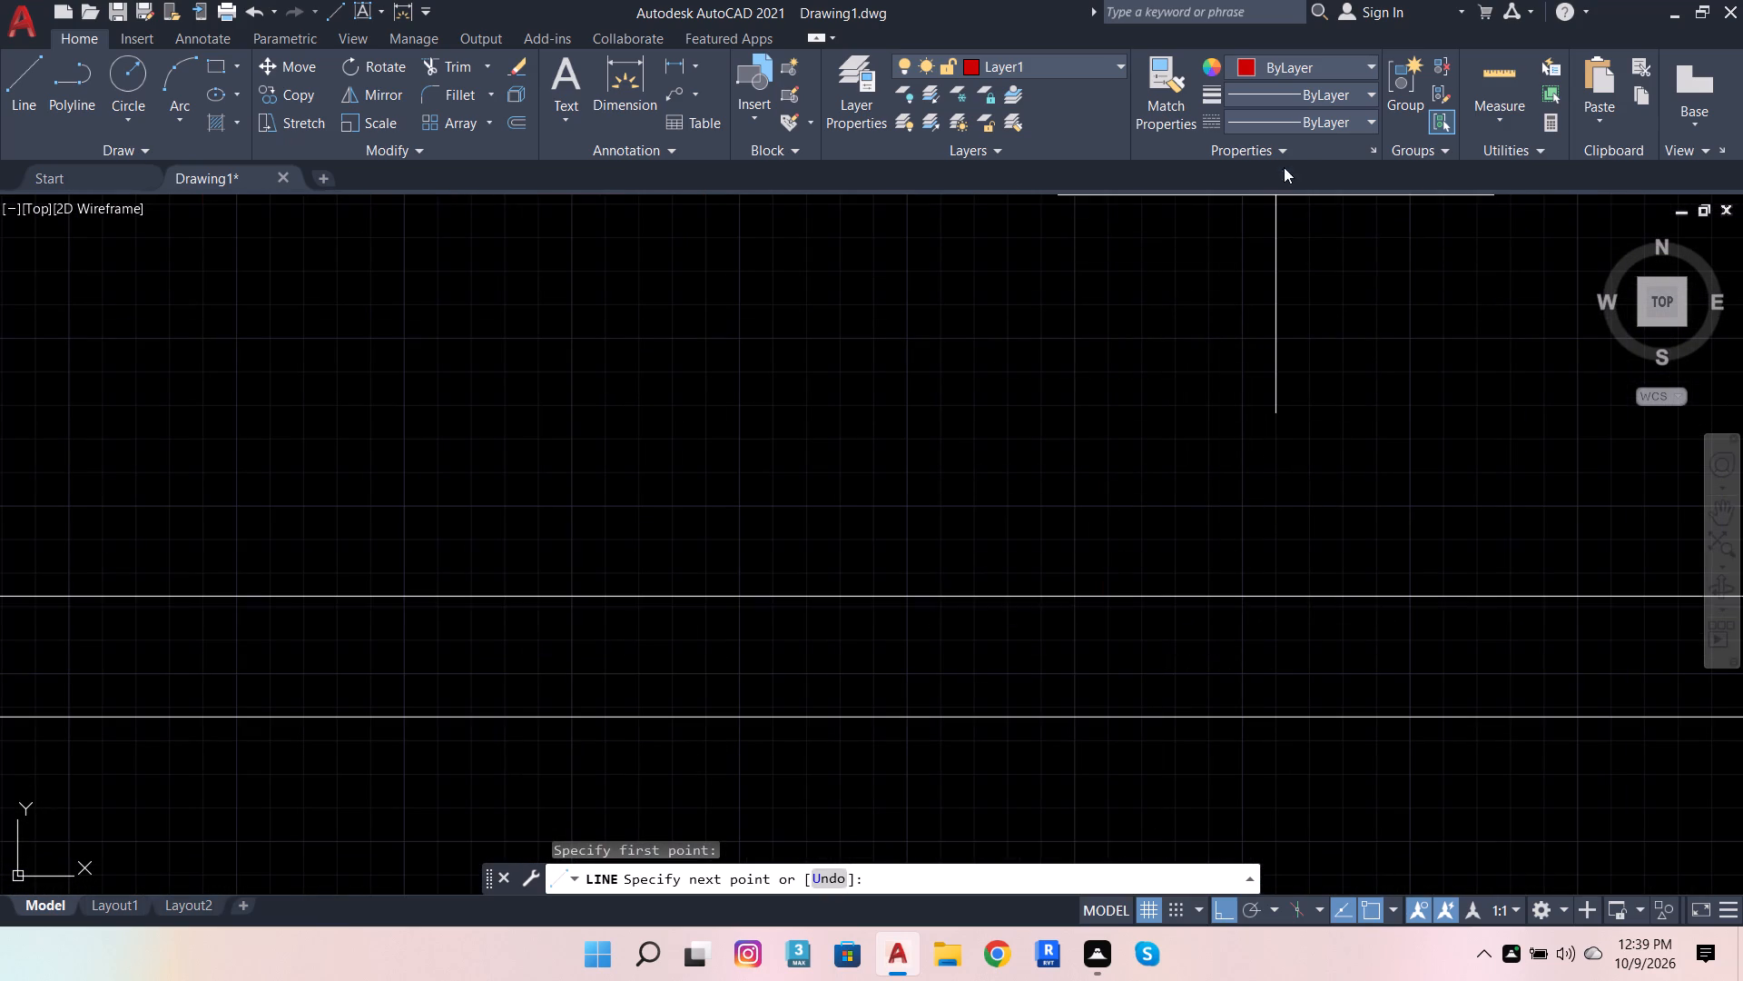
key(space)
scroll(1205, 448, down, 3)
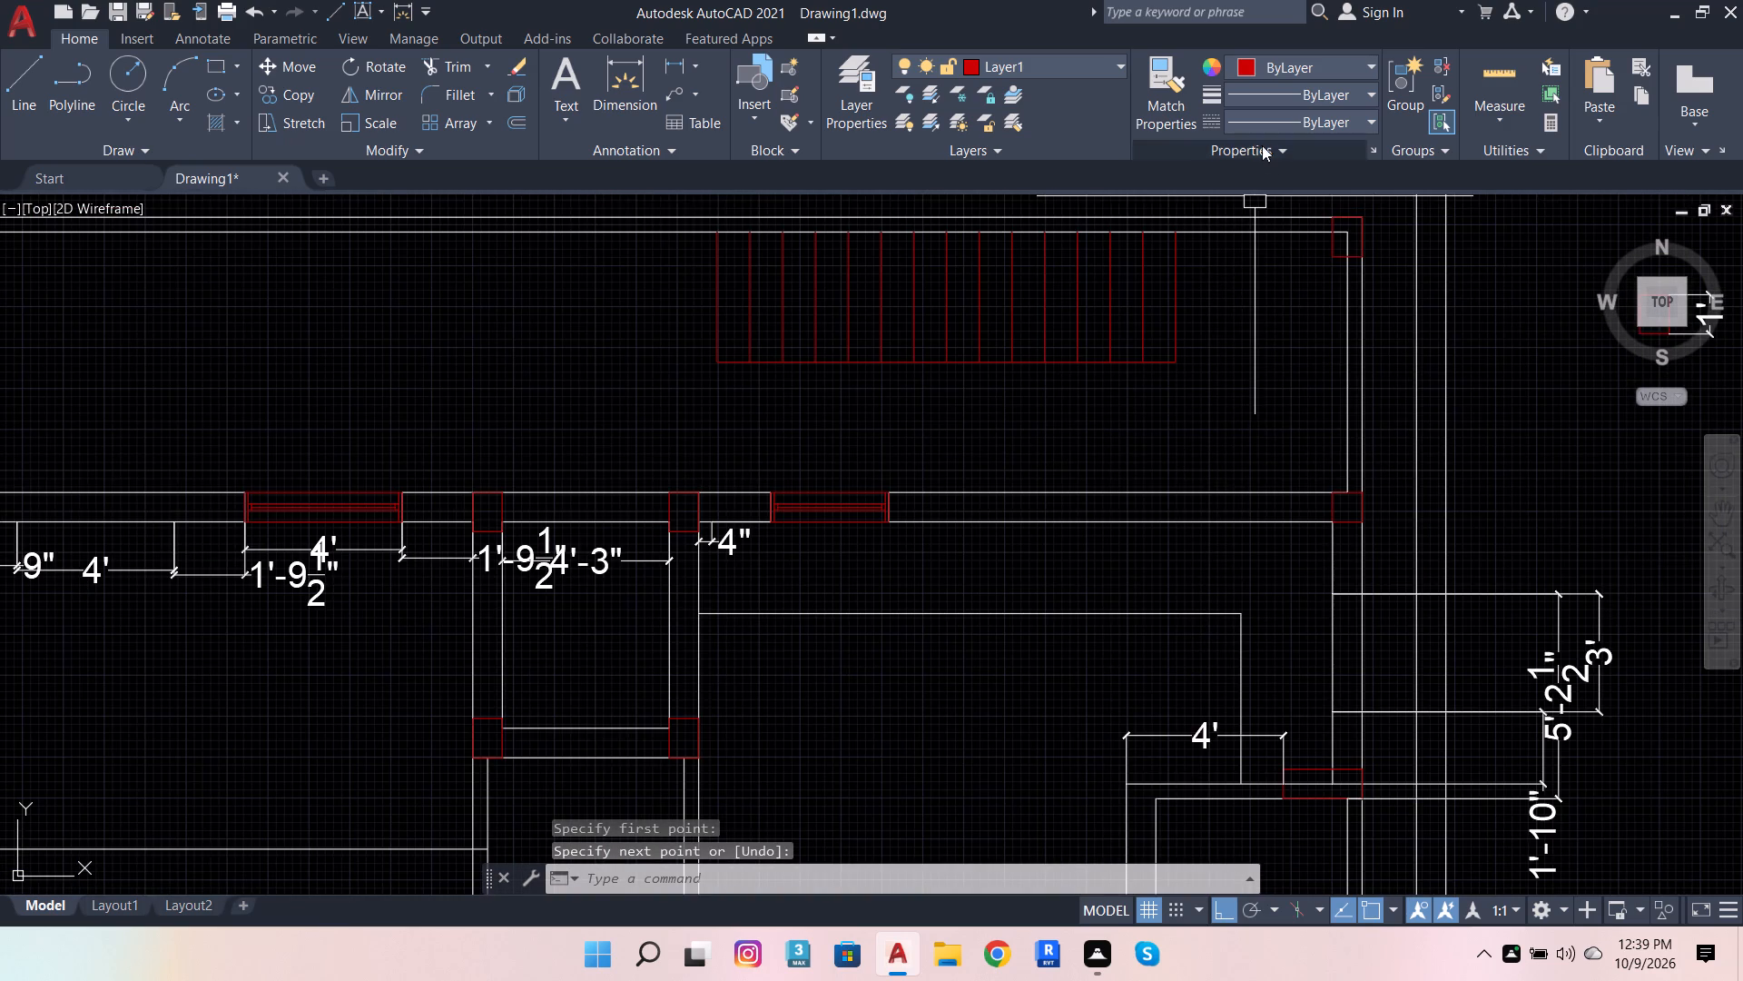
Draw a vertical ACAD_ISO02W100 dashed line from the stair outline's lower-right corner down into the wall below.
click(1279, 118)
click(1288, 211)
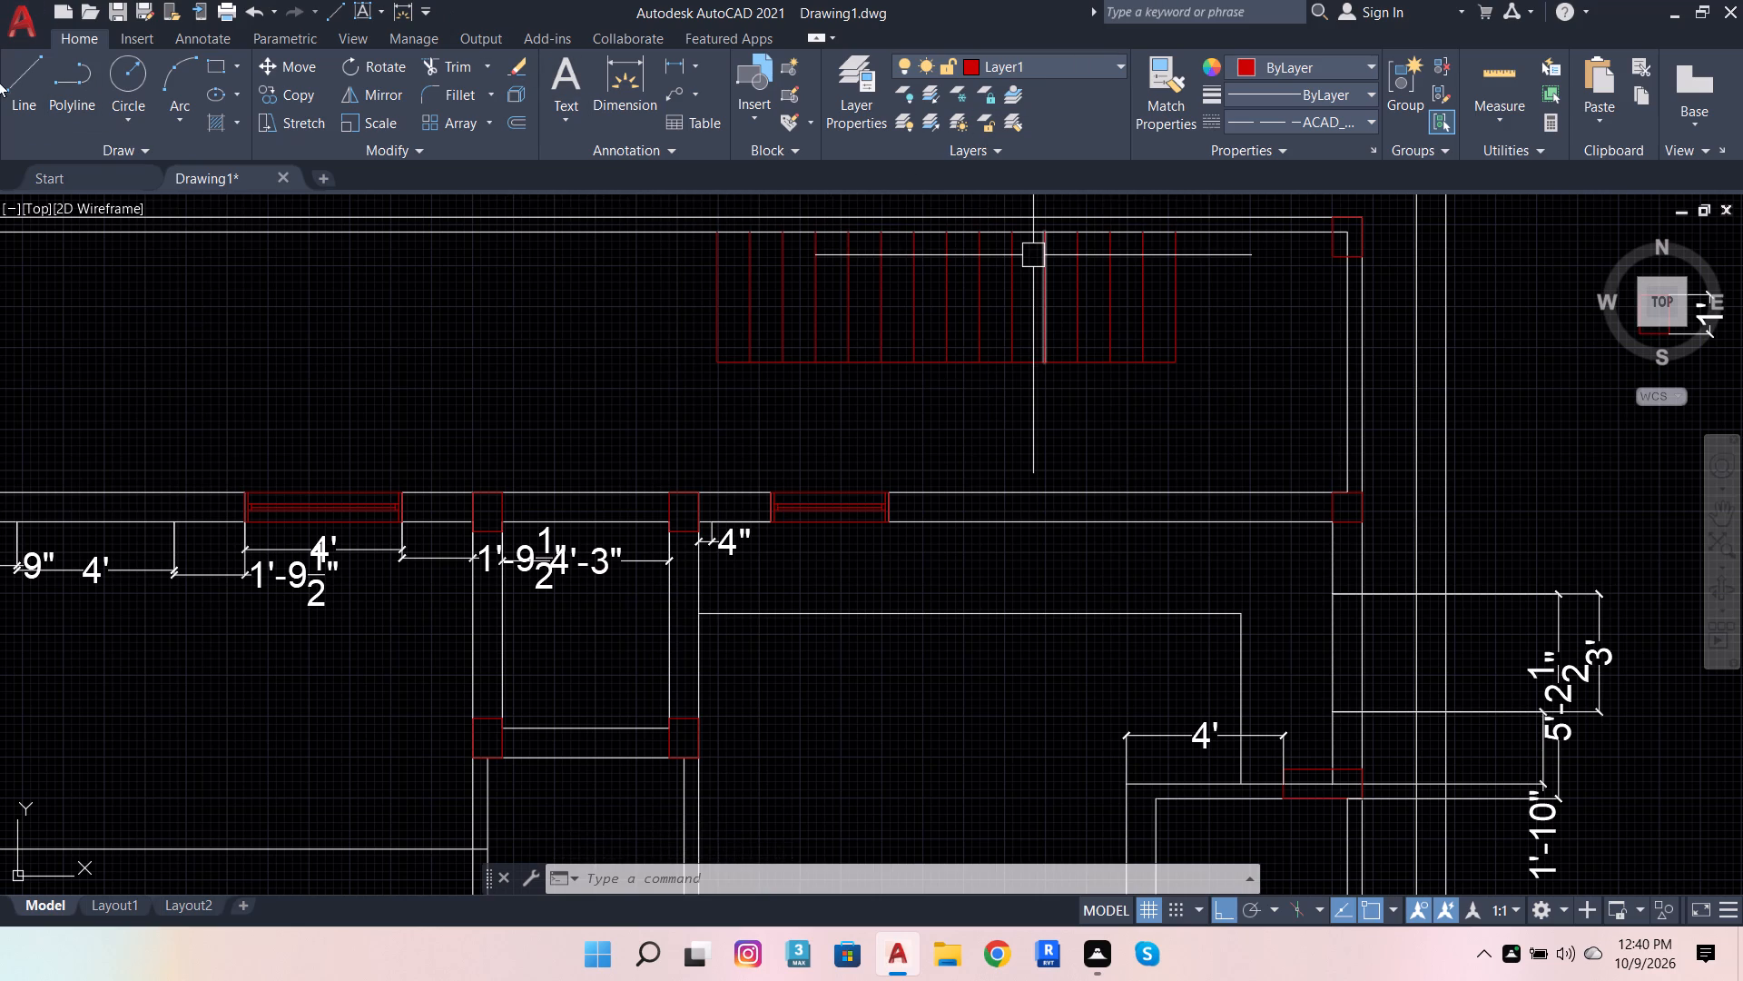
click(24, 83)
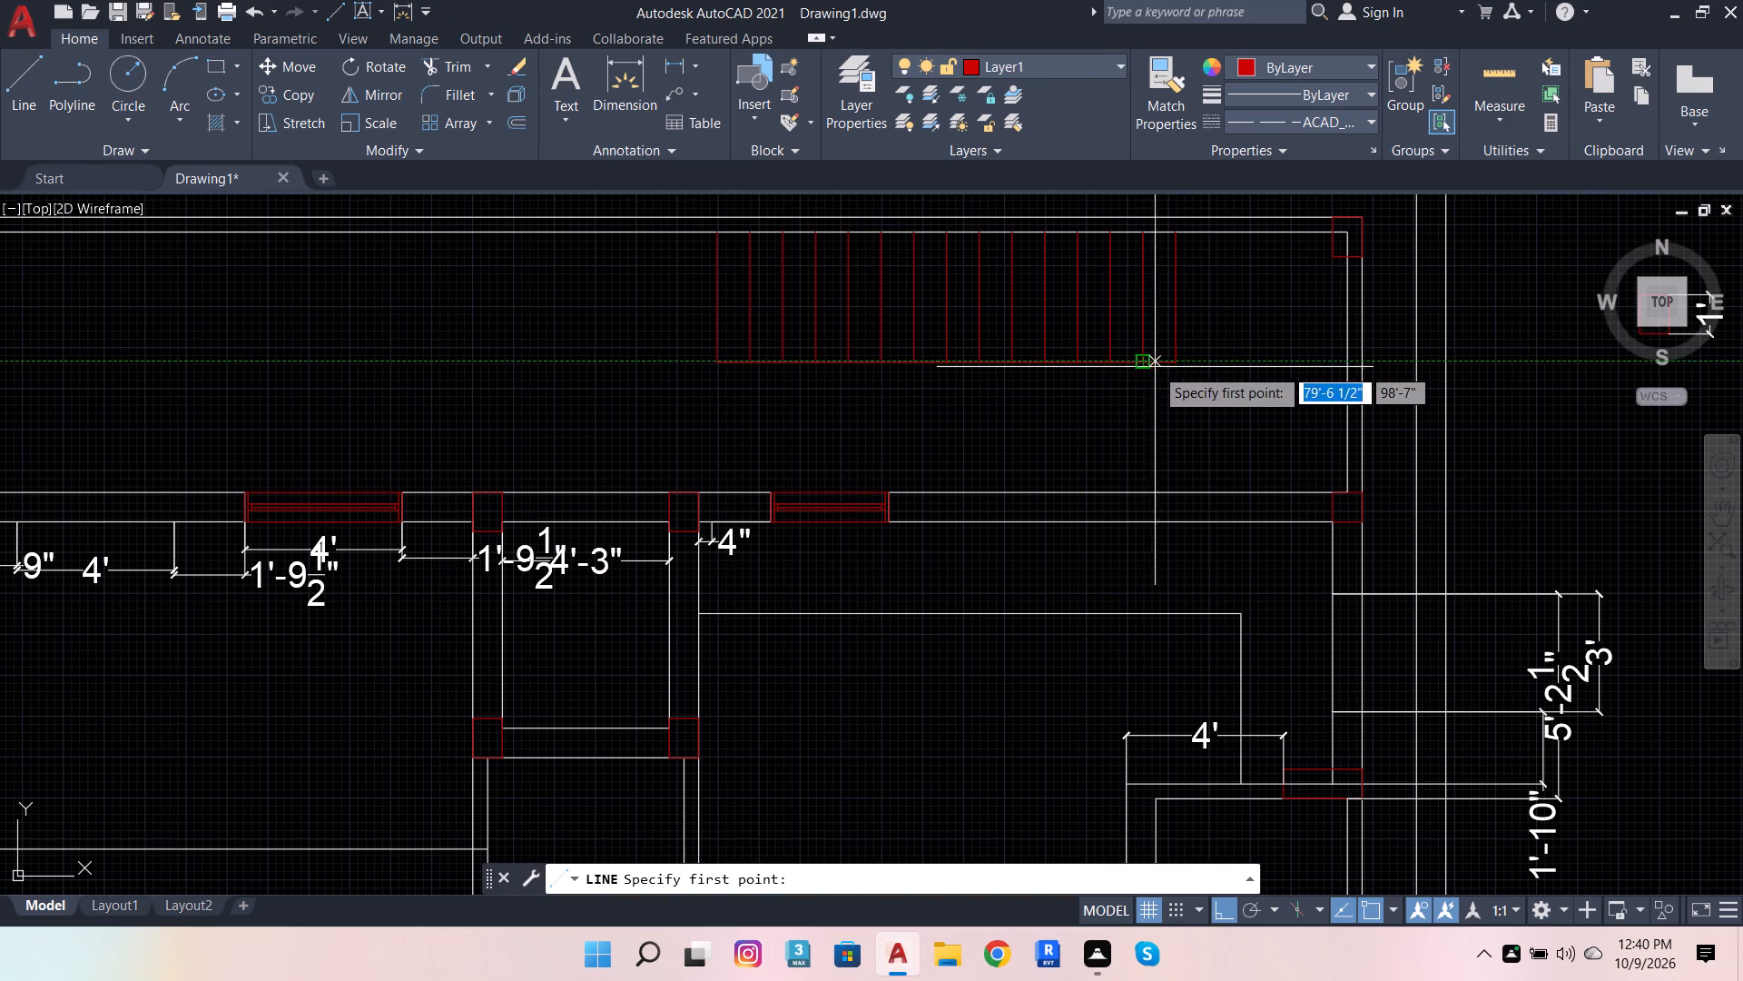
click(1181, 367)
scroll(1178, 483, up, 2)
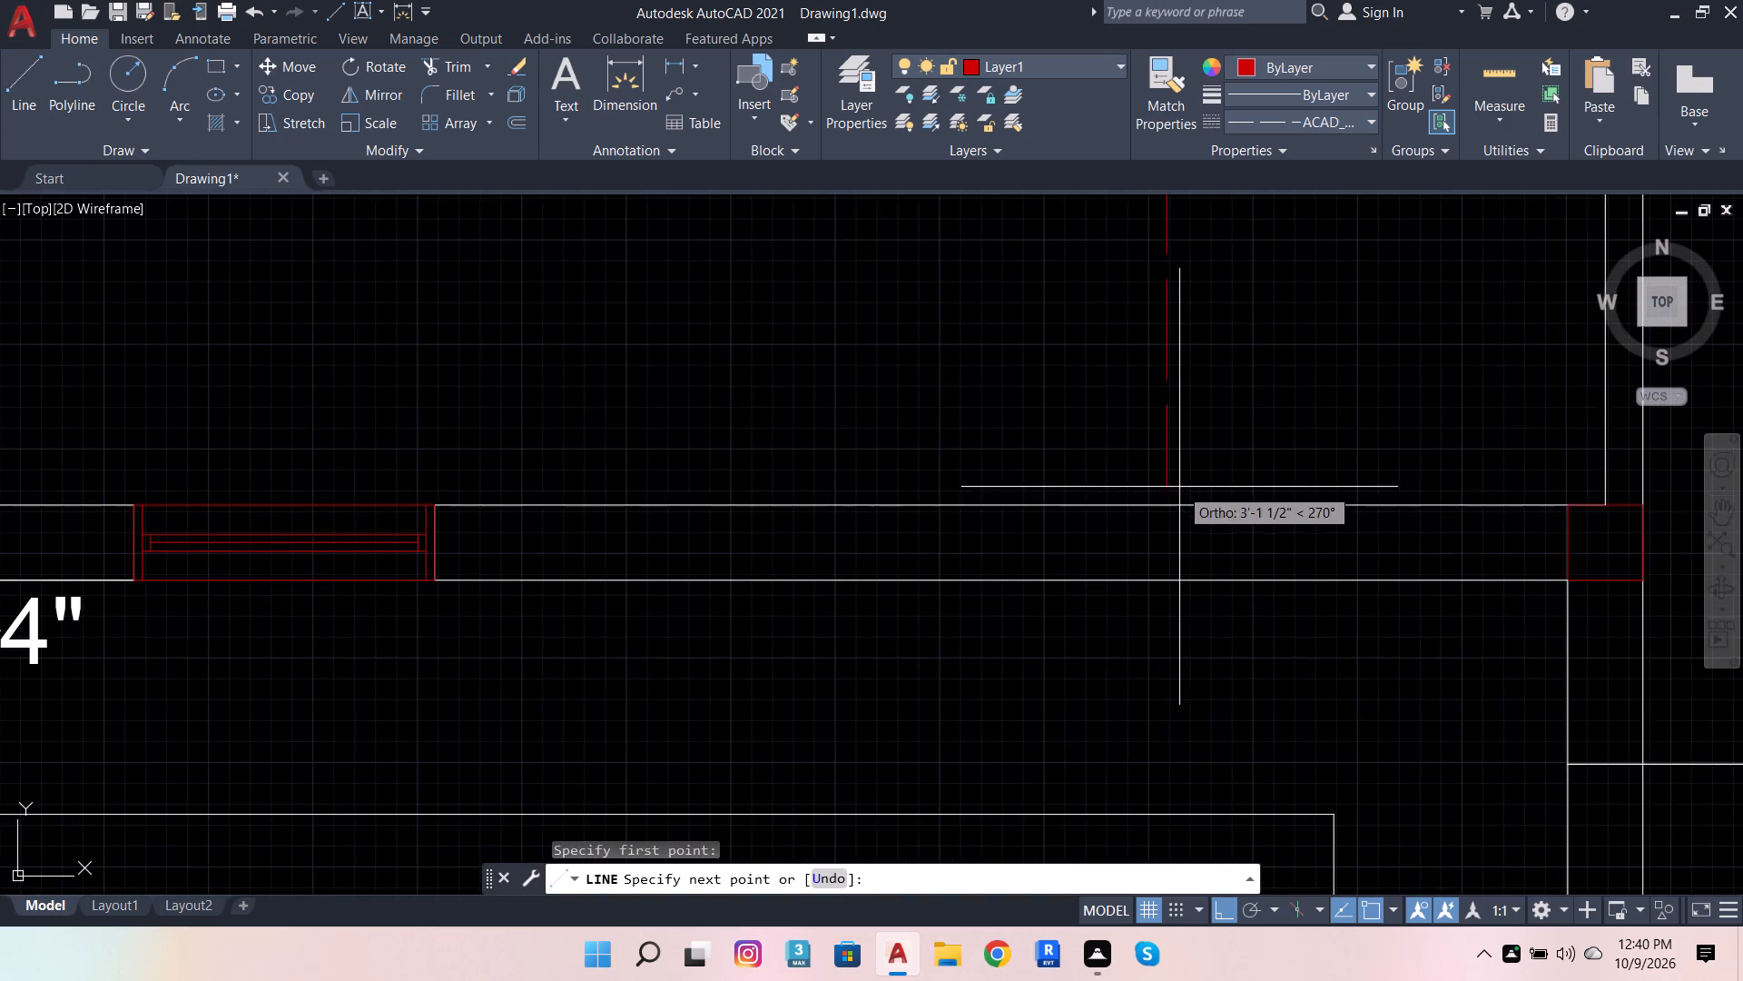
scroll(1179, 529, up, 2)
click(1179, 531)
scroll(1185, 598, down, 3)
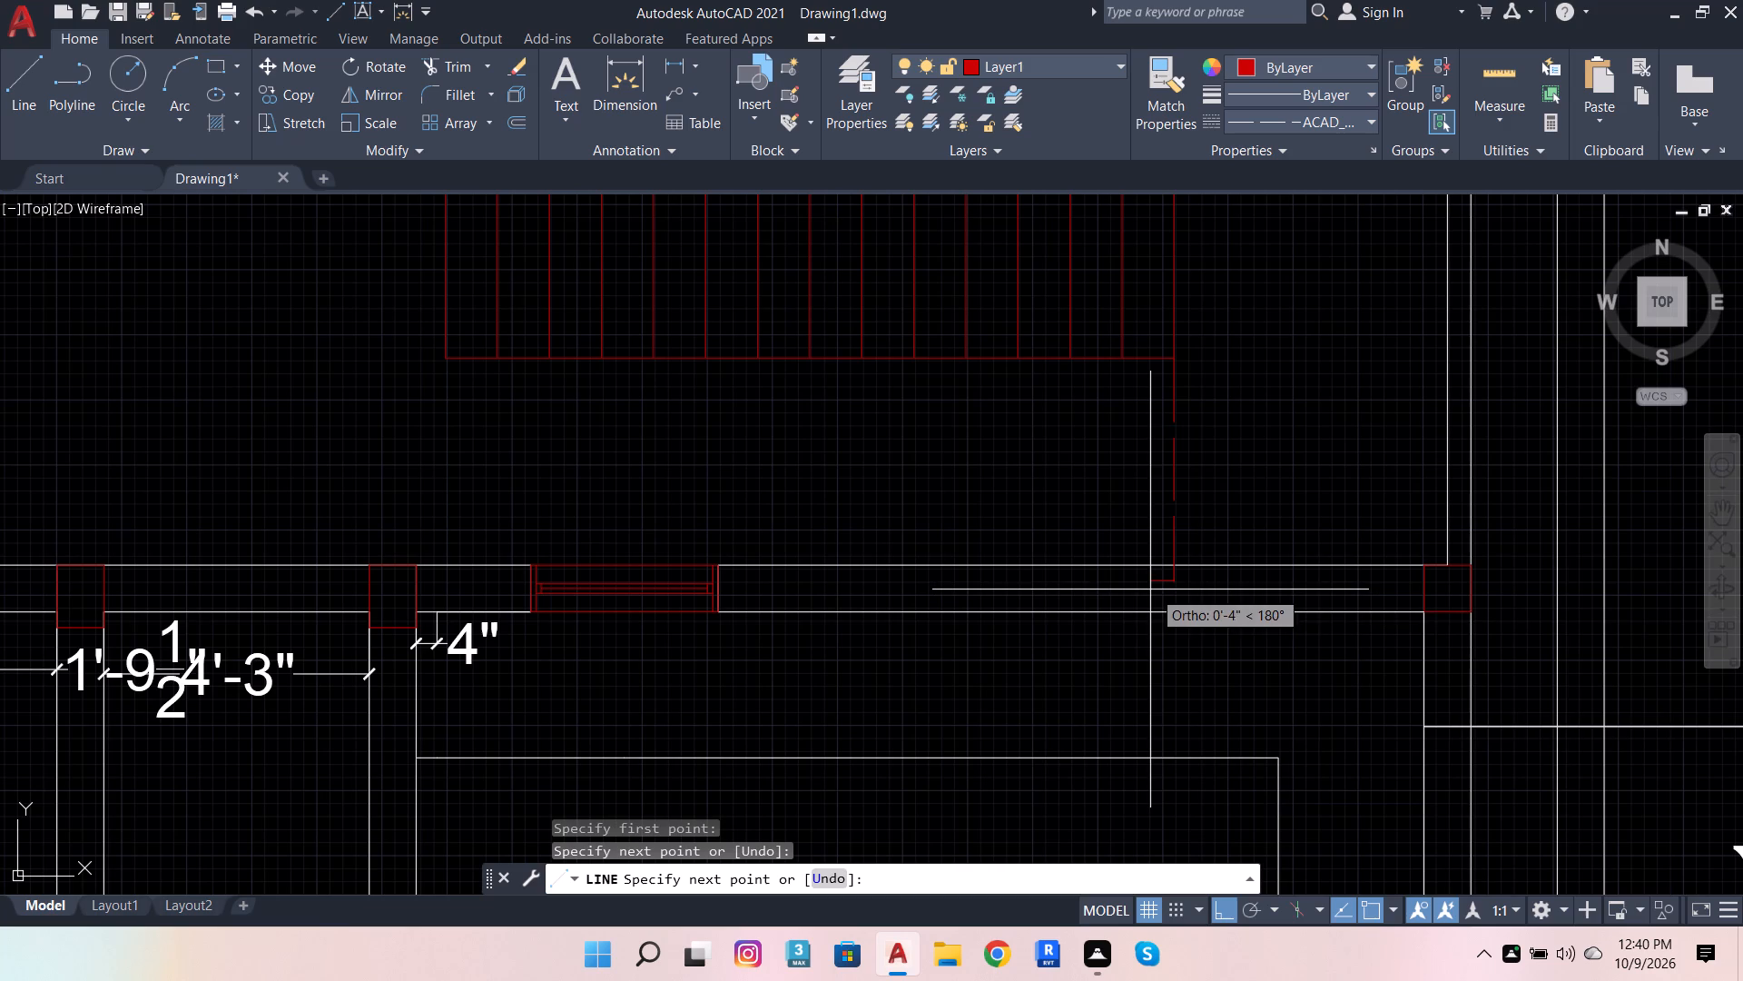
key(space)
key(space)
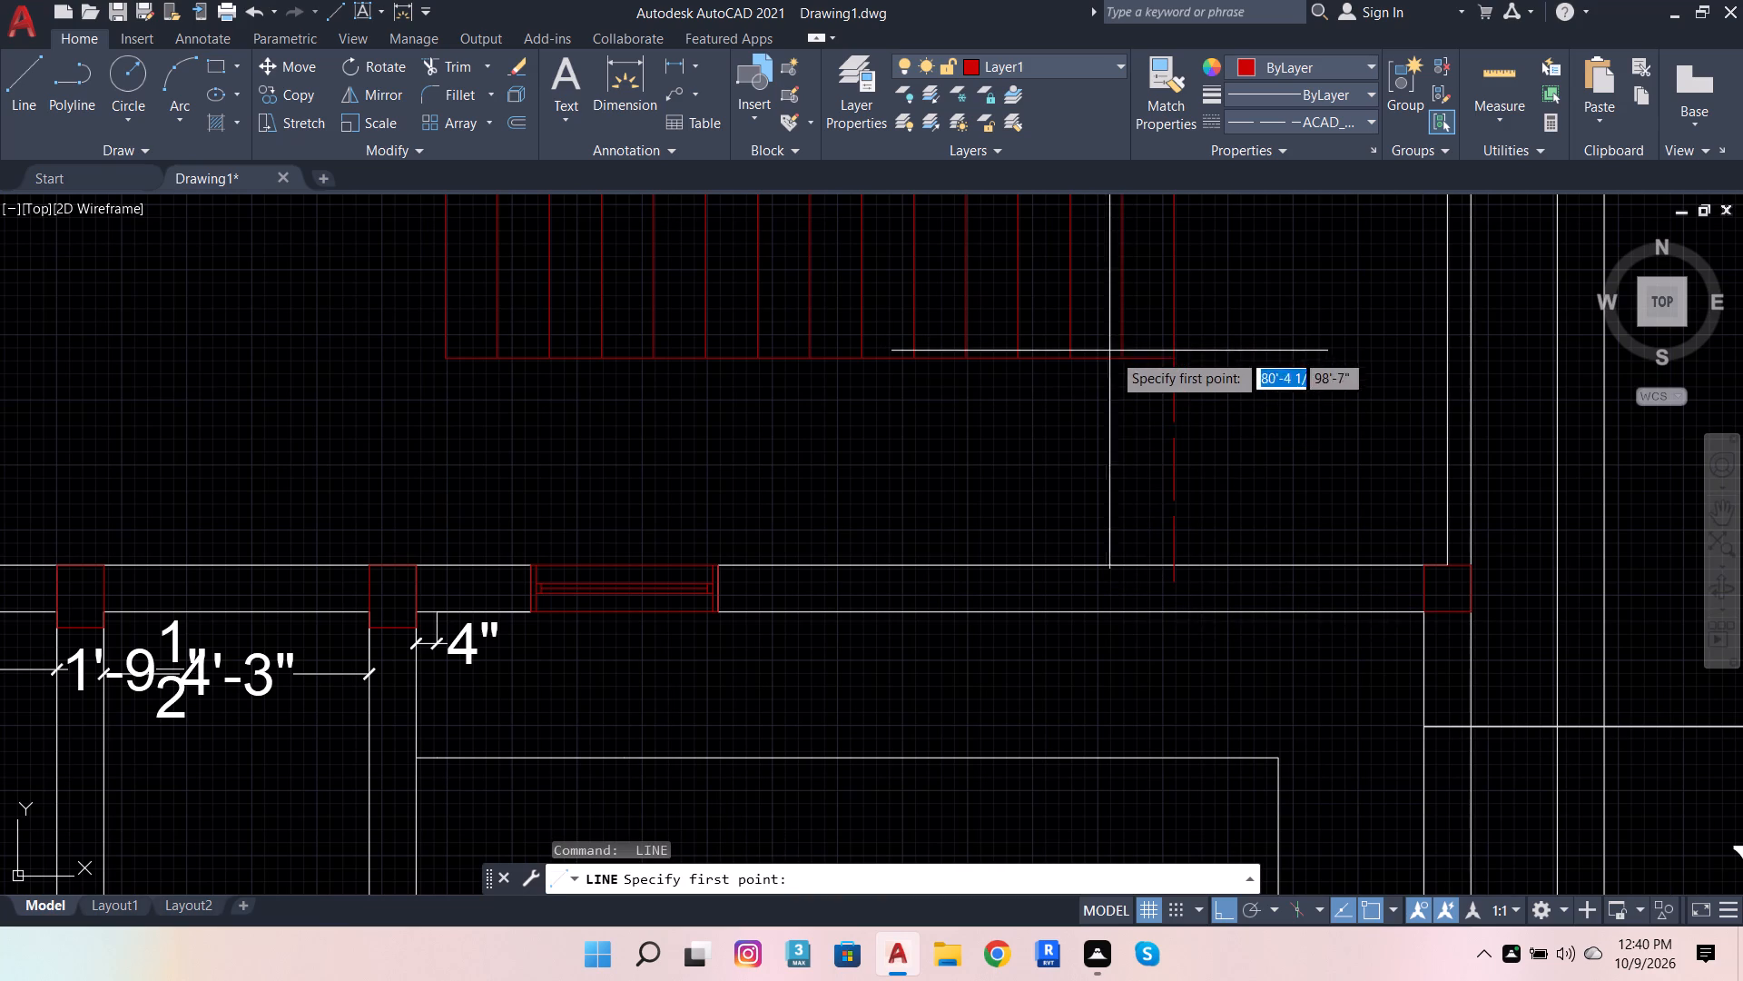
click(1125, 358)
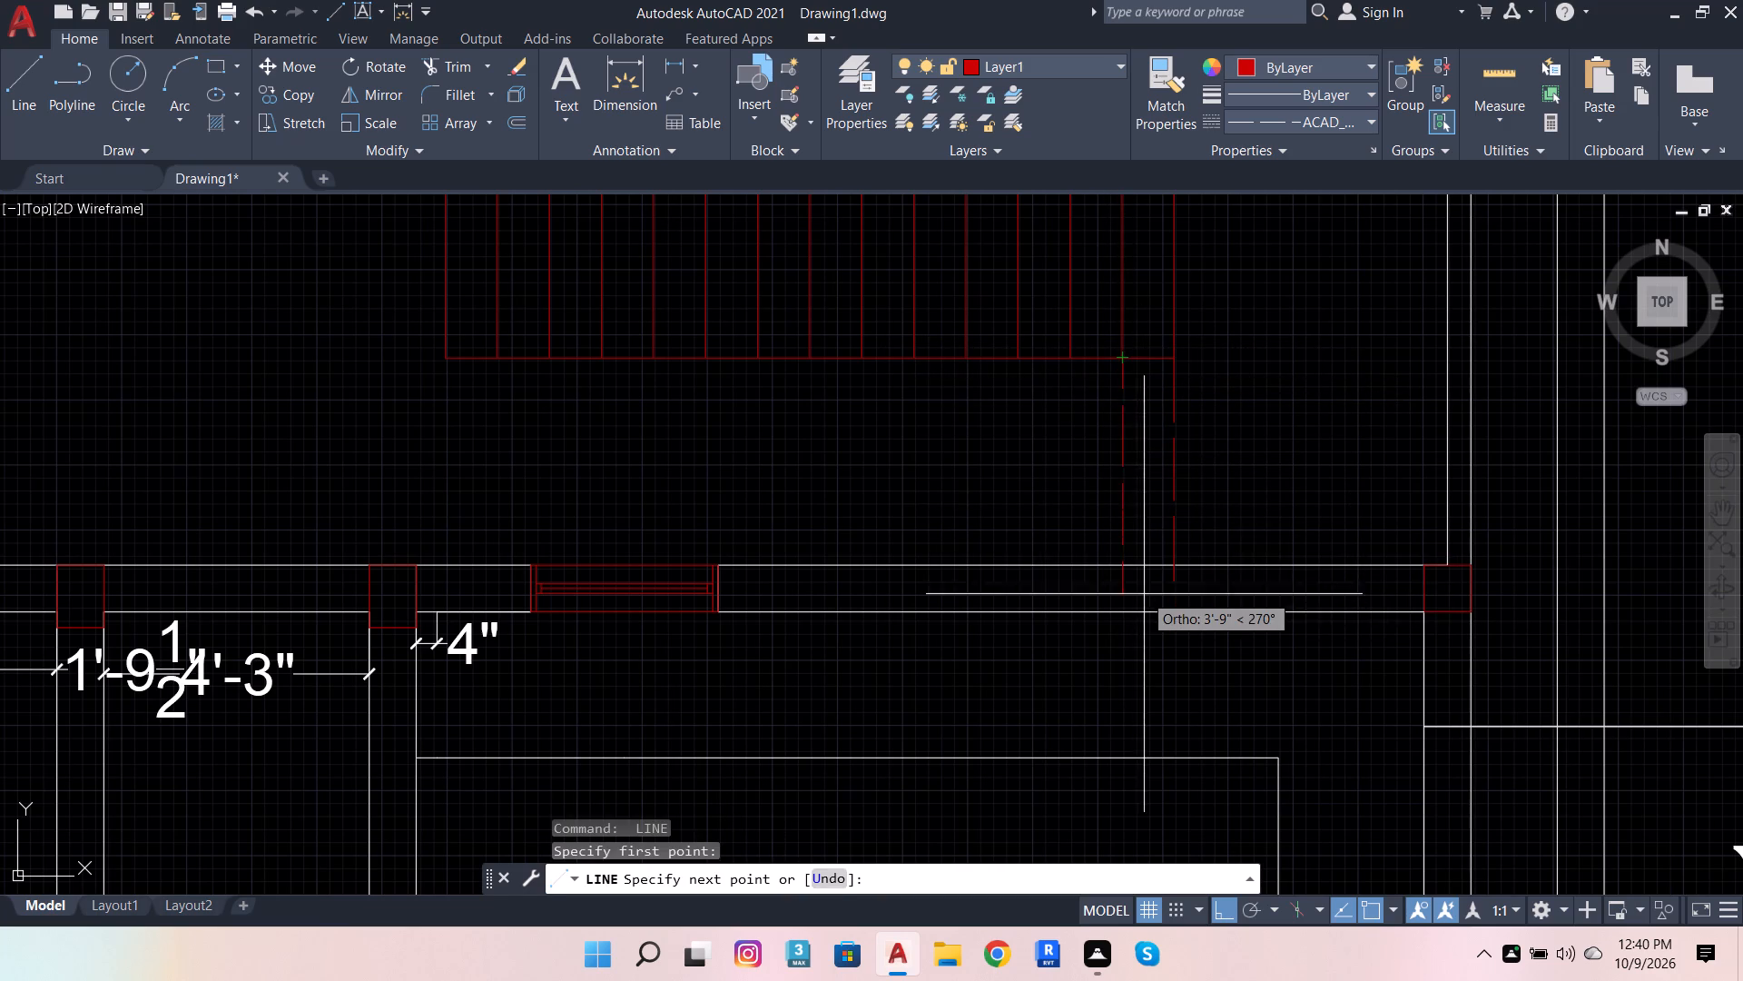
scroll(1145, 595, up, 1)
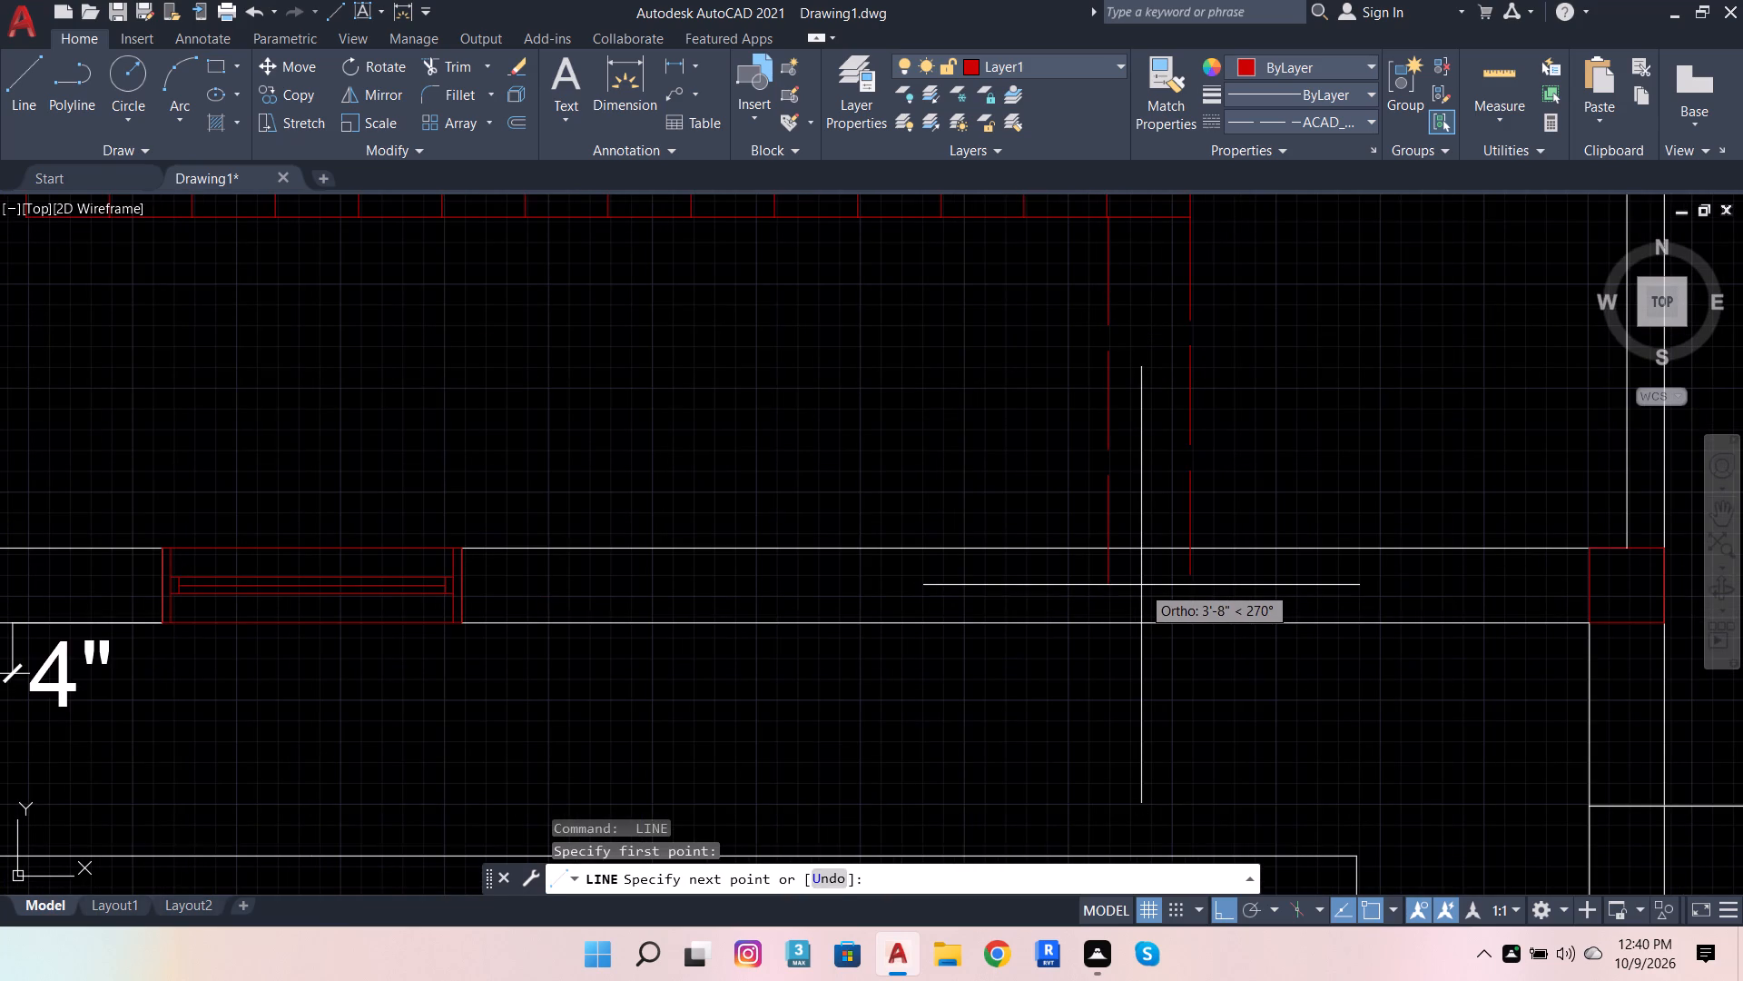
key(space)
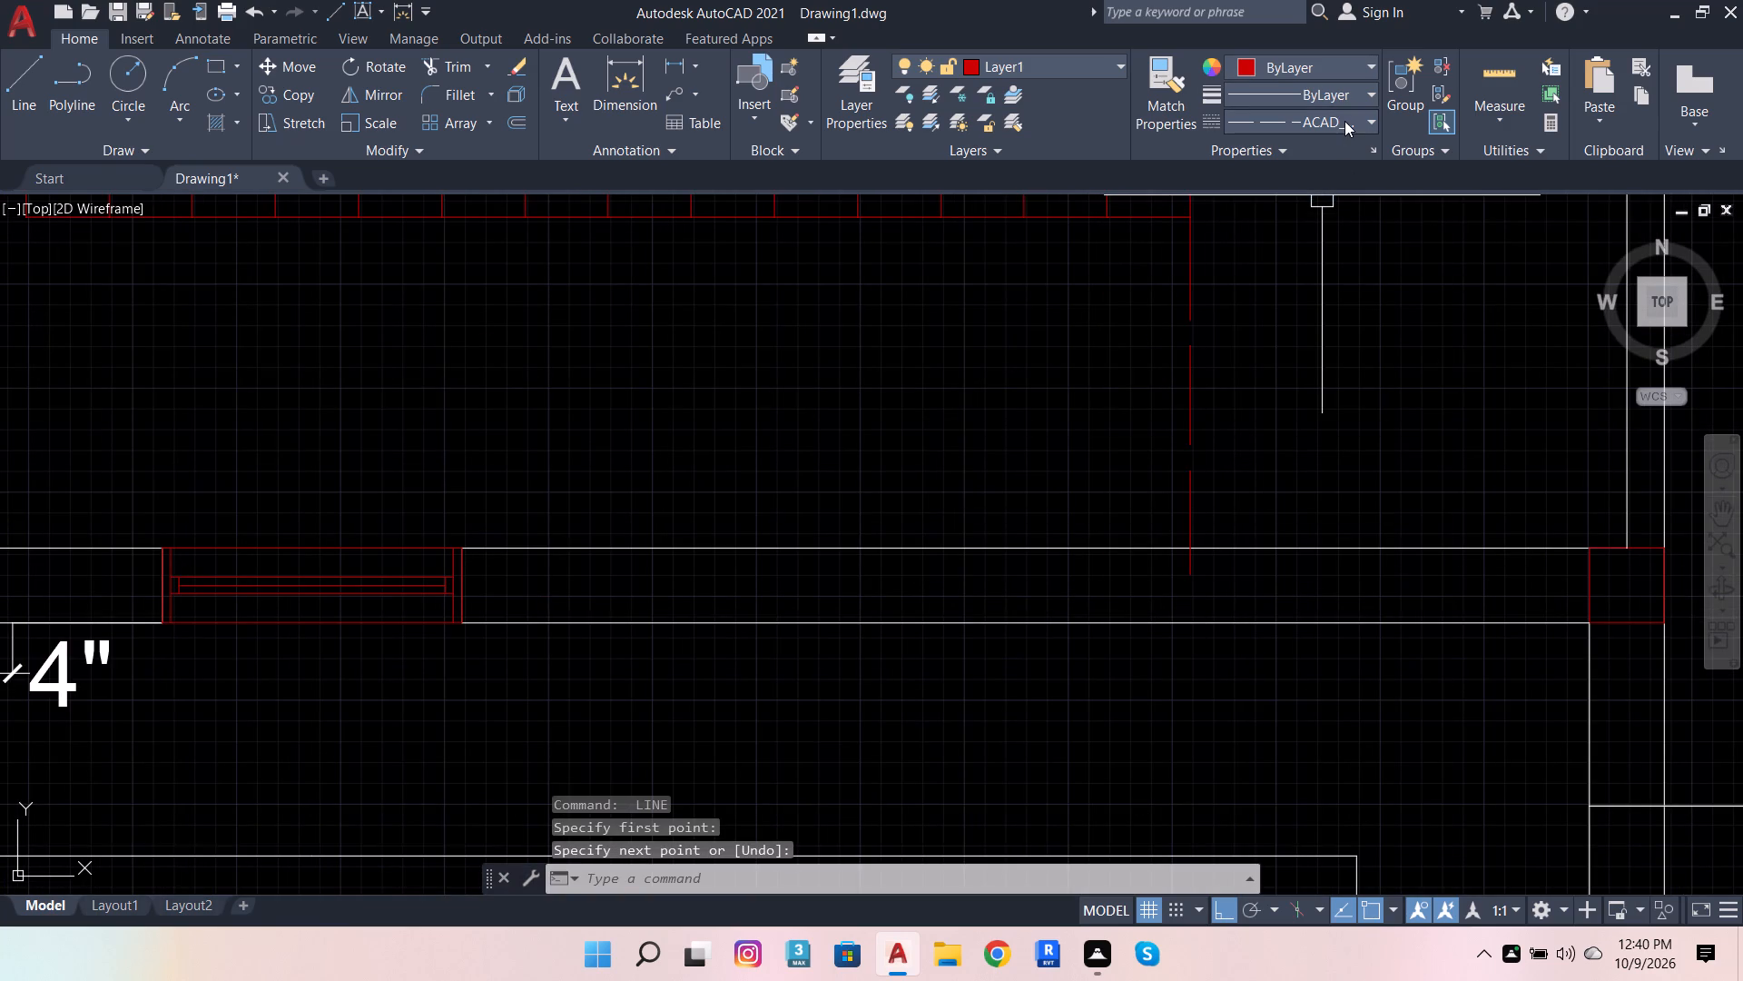
Load the HIDDEN linetype from acad.lin in the Linetype Manager.
click(1344, 121)
click(1298, 262)
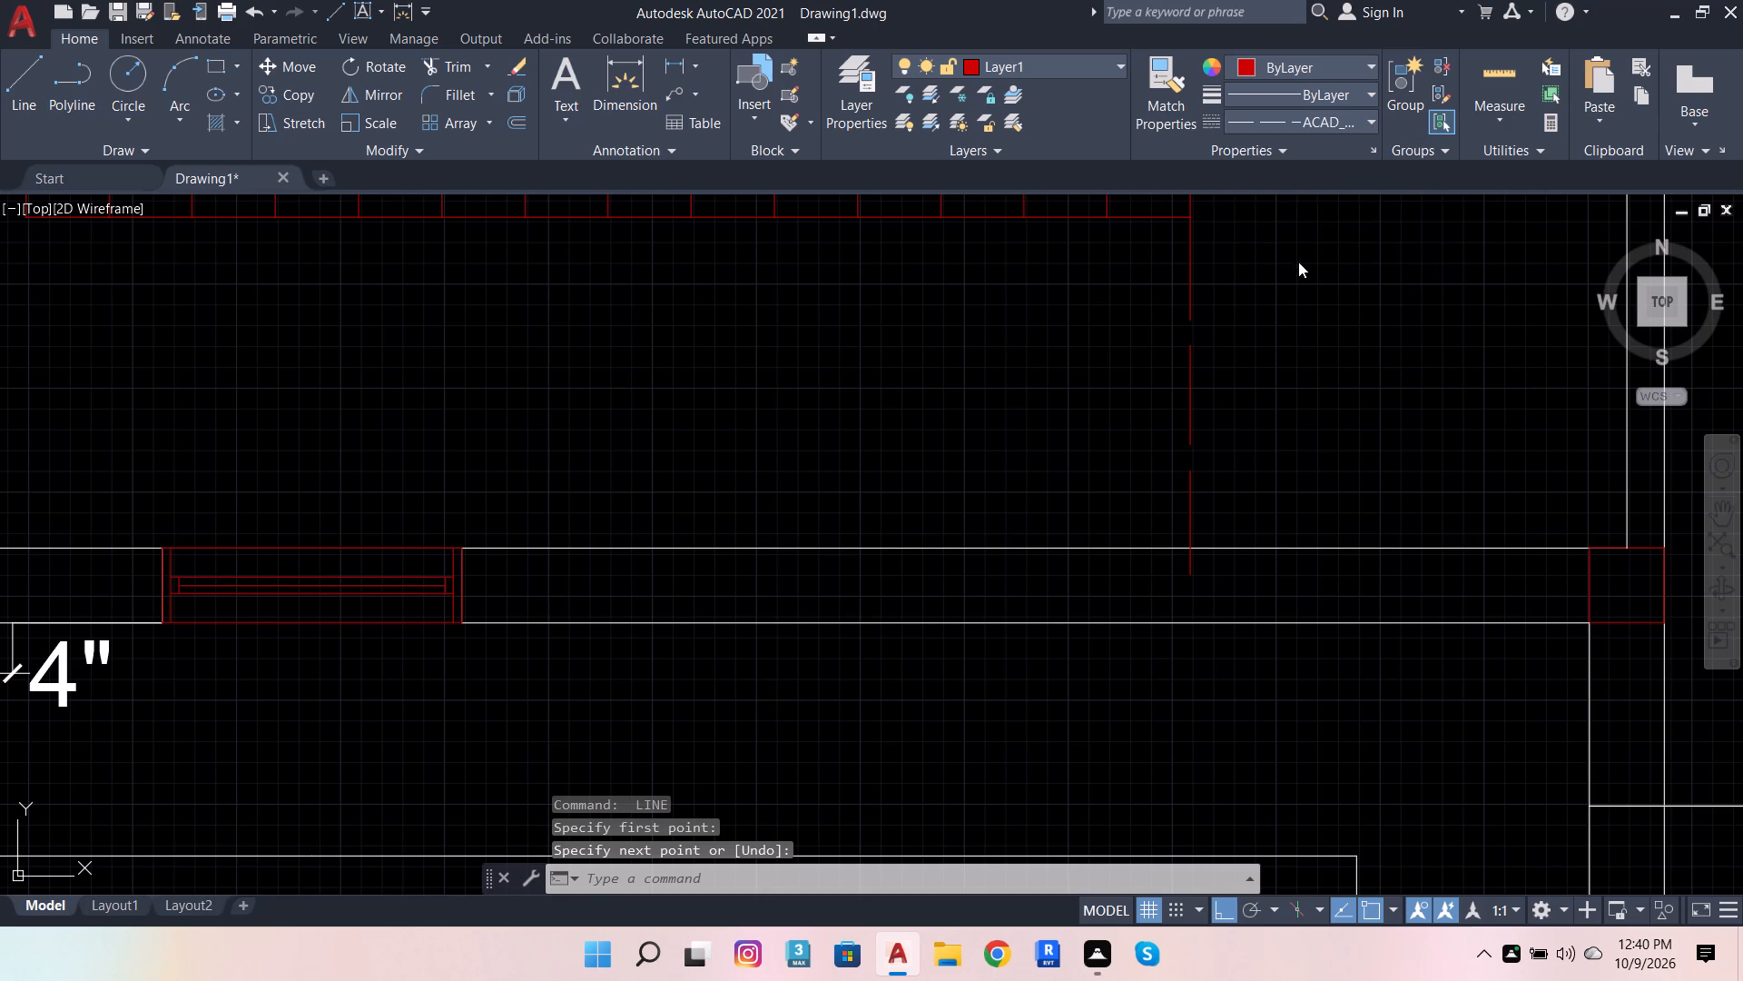
click(1037, 289)
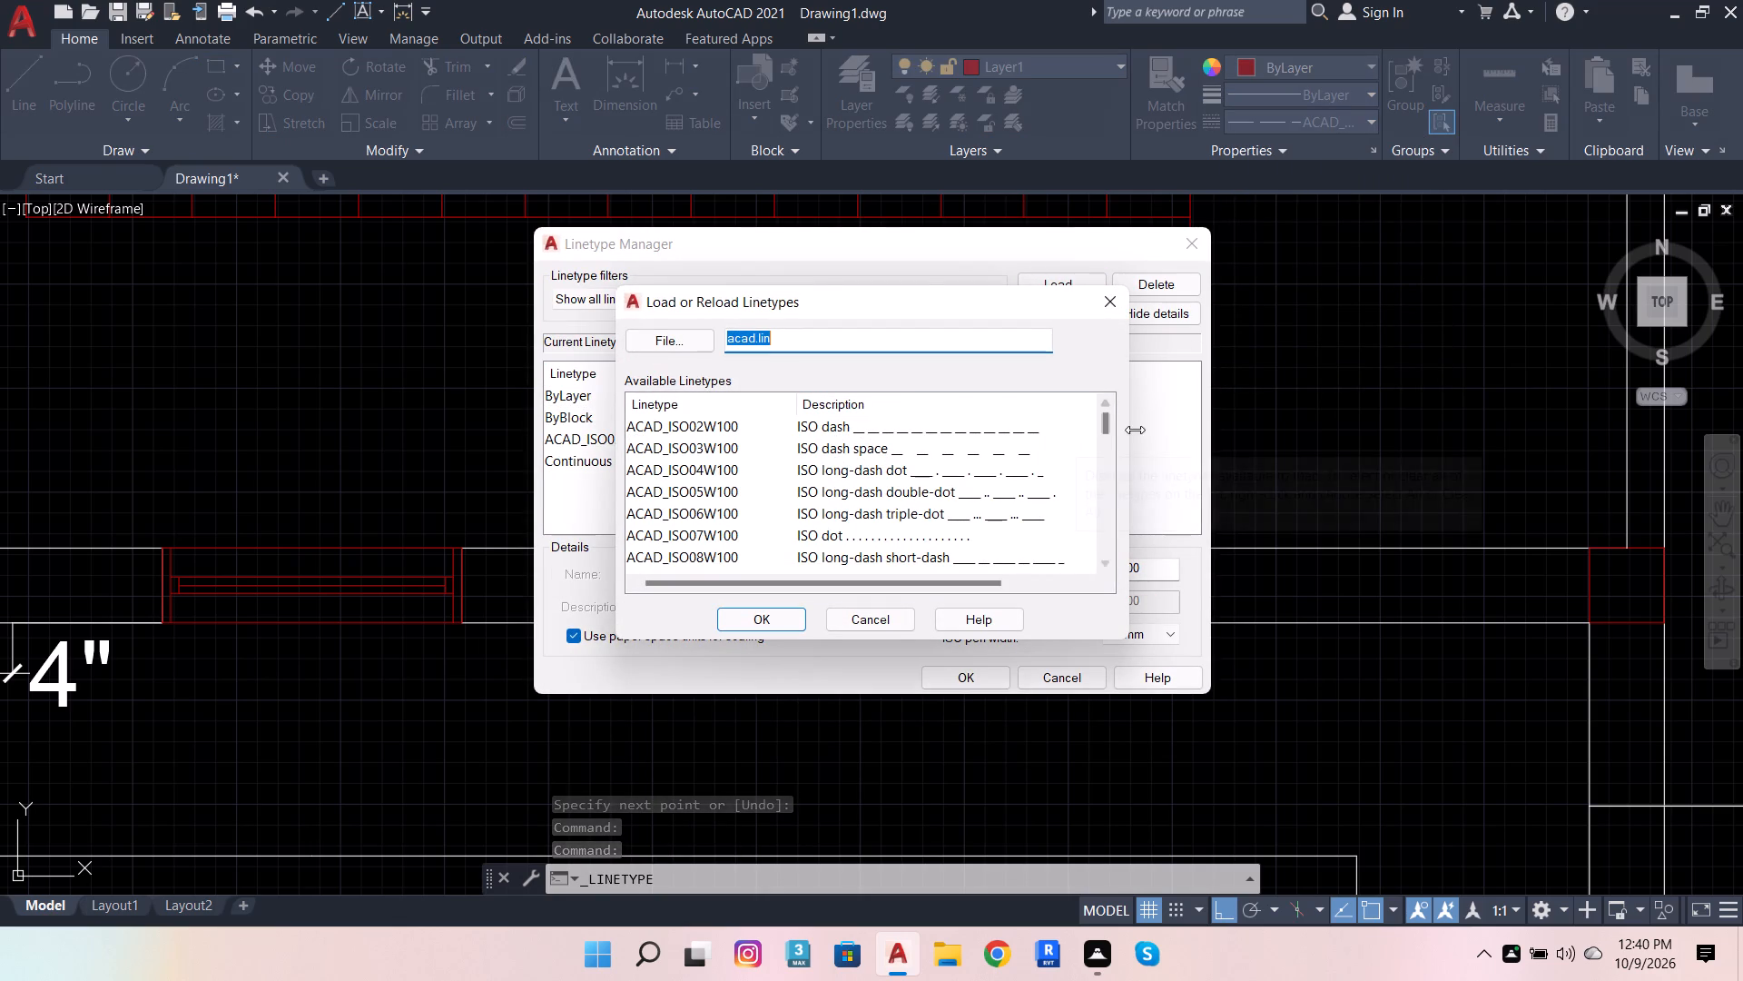
scroll(1035, 504, down, 1)
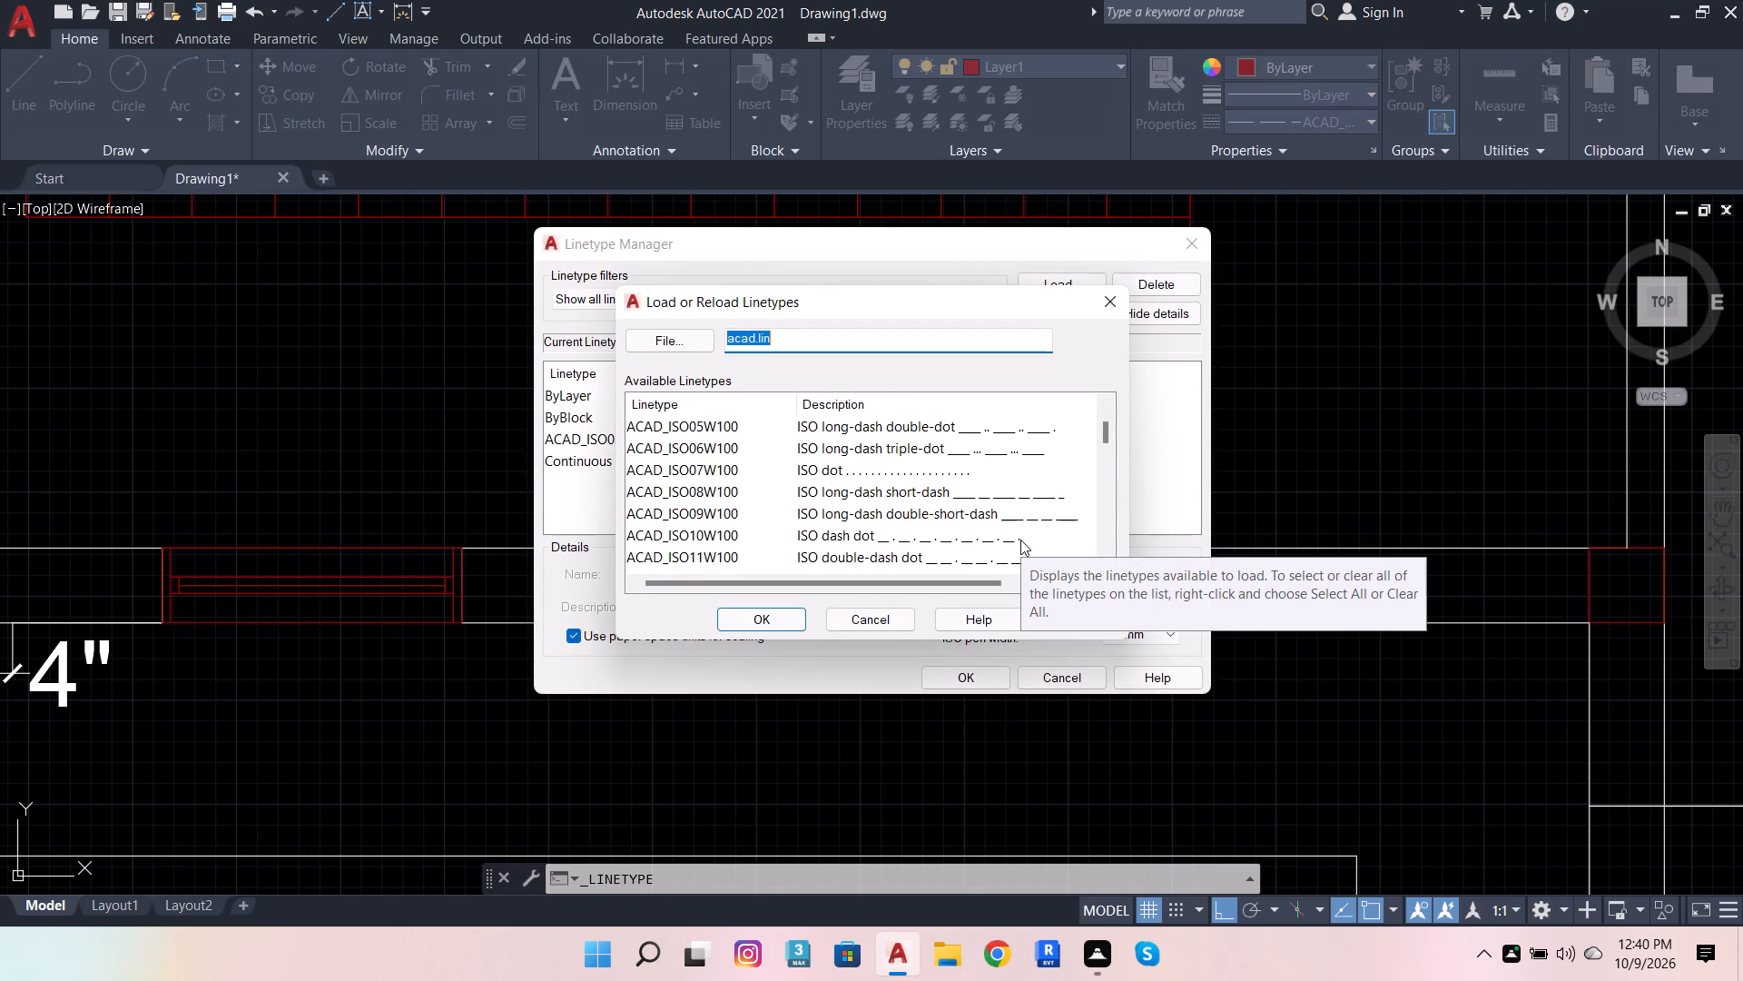
scroll(1045, 484, down, 1)
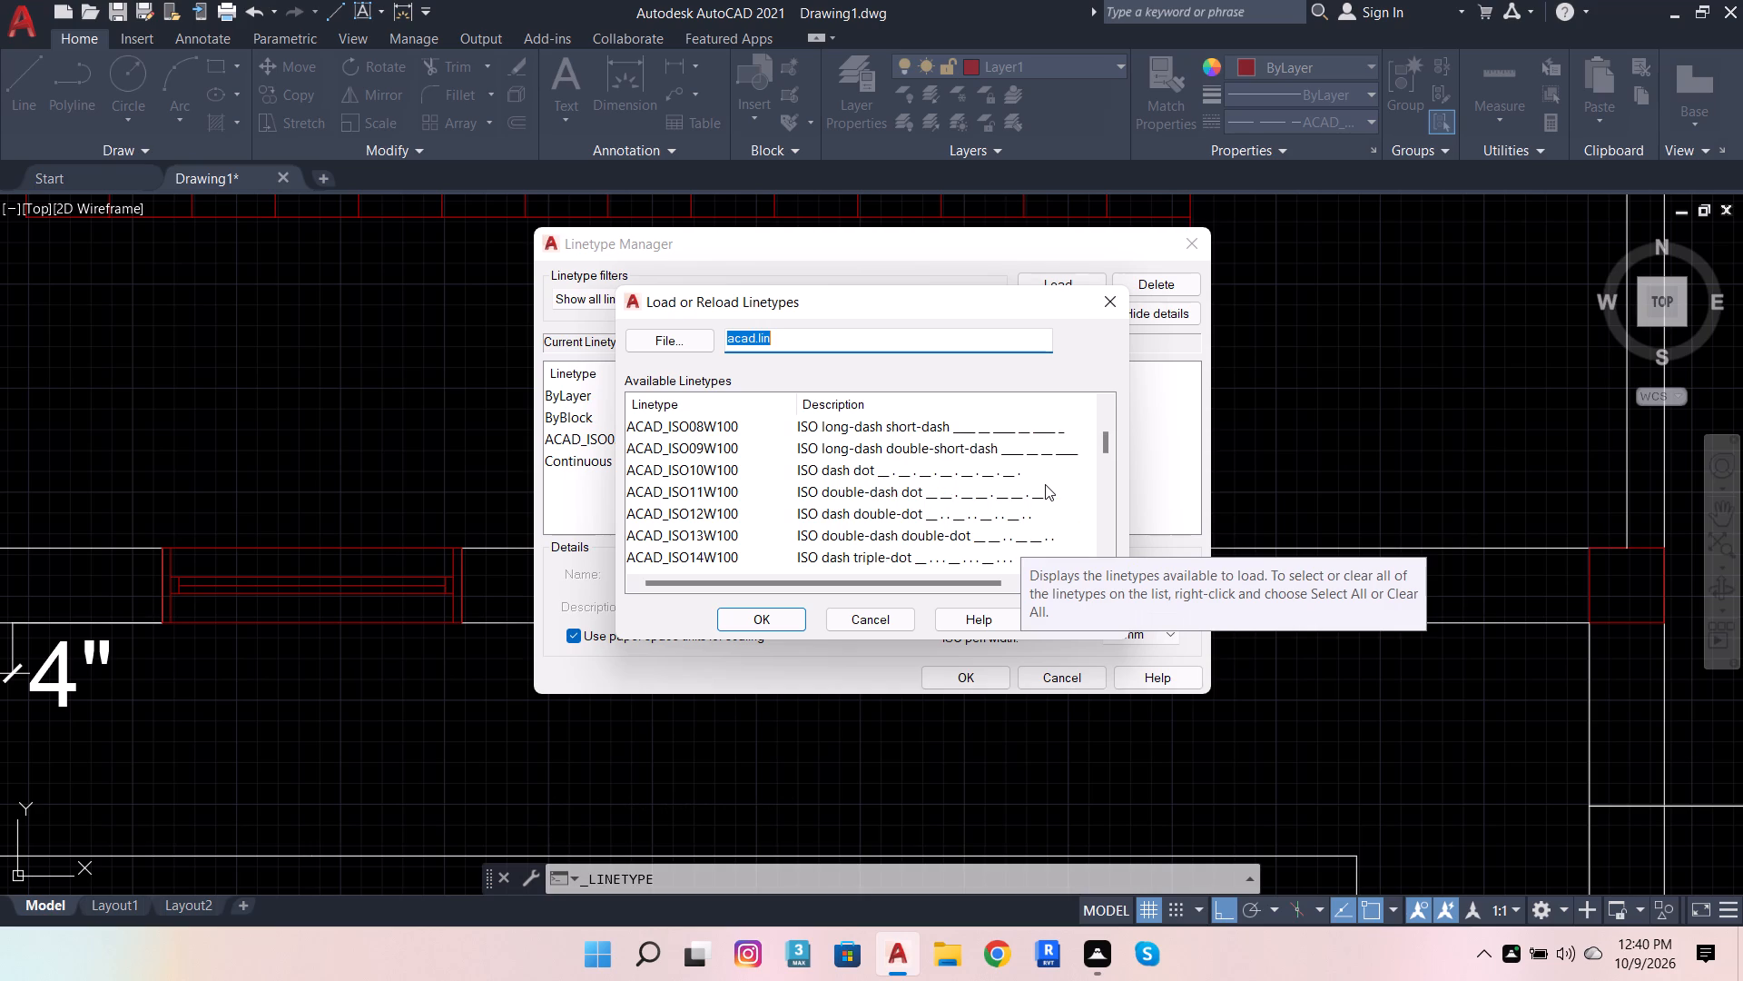
scroll(1034, 501, down, 2)
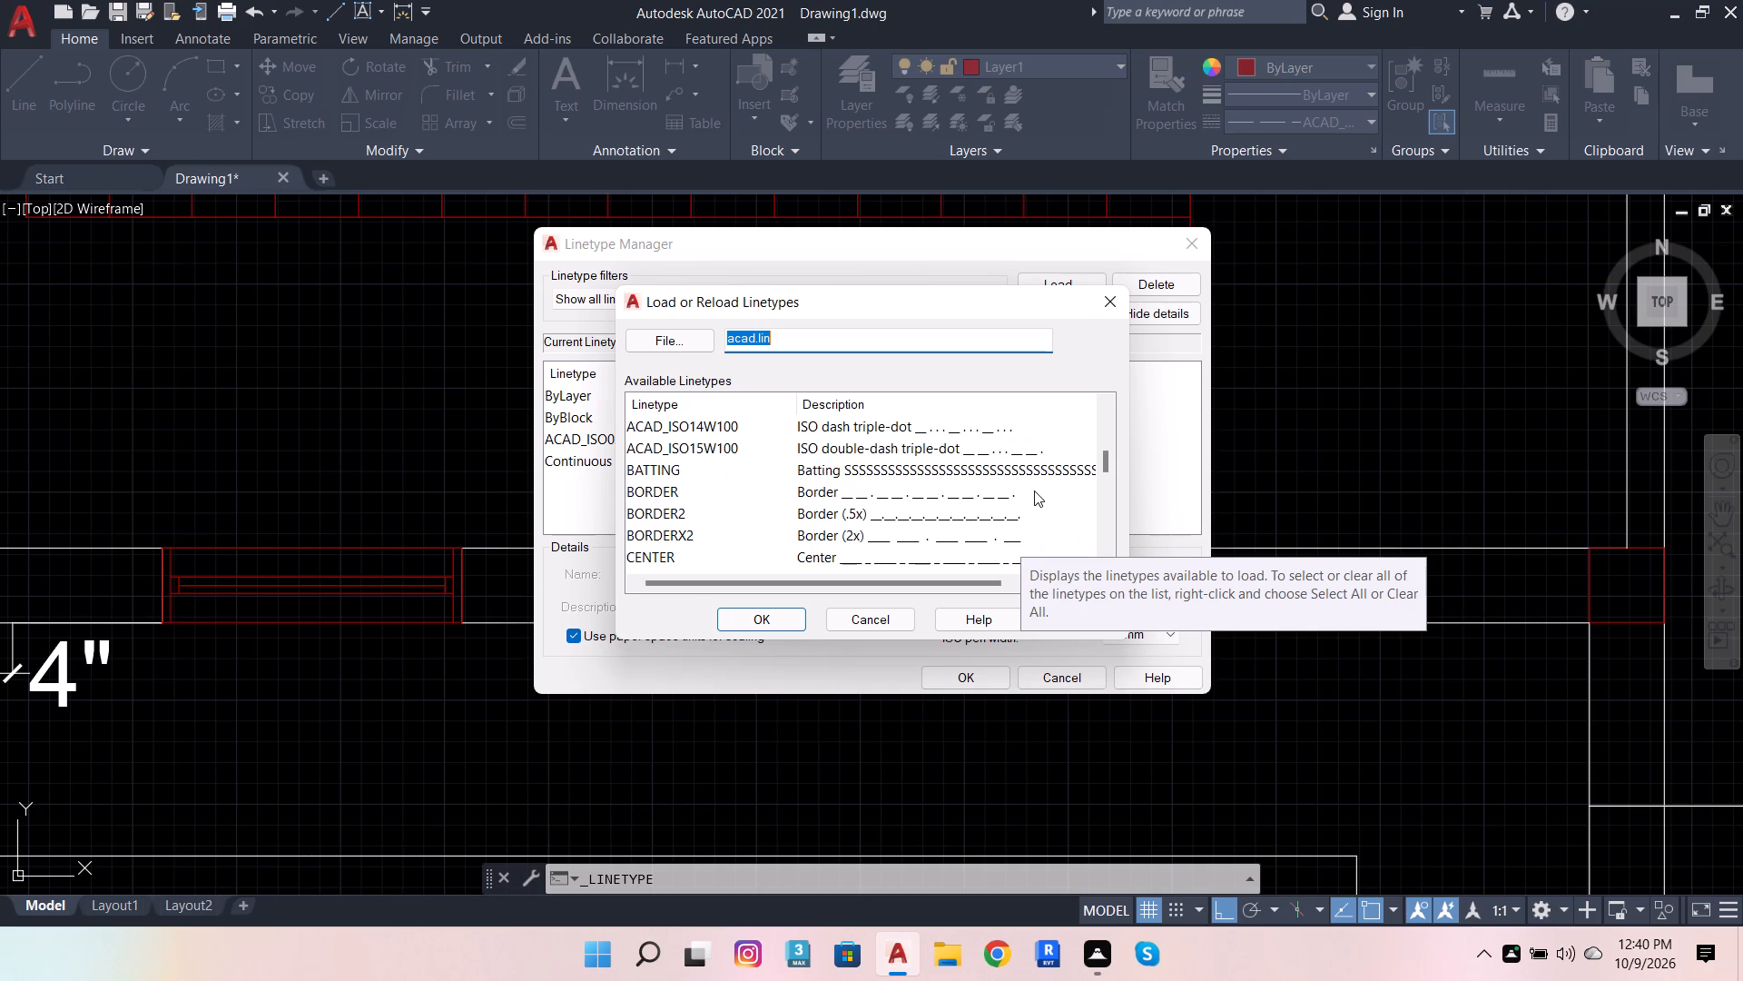
scroll(1034, 490, down, 2)
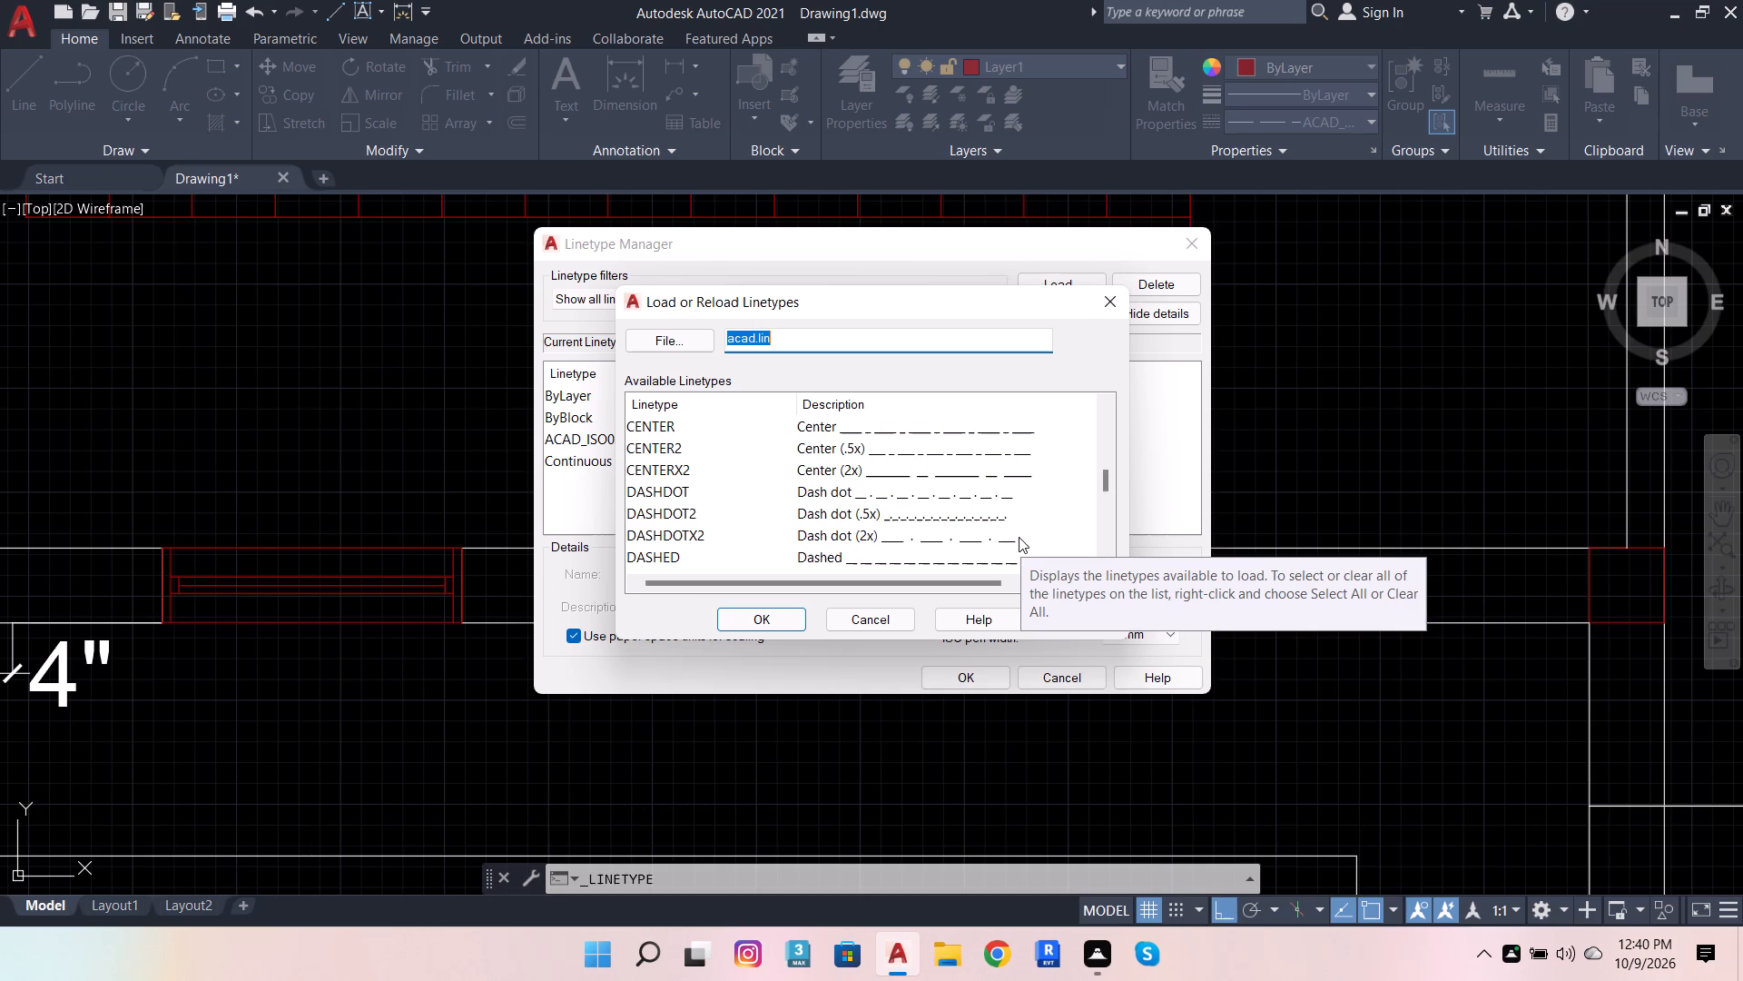
scroll(1000, 559, down, 4)
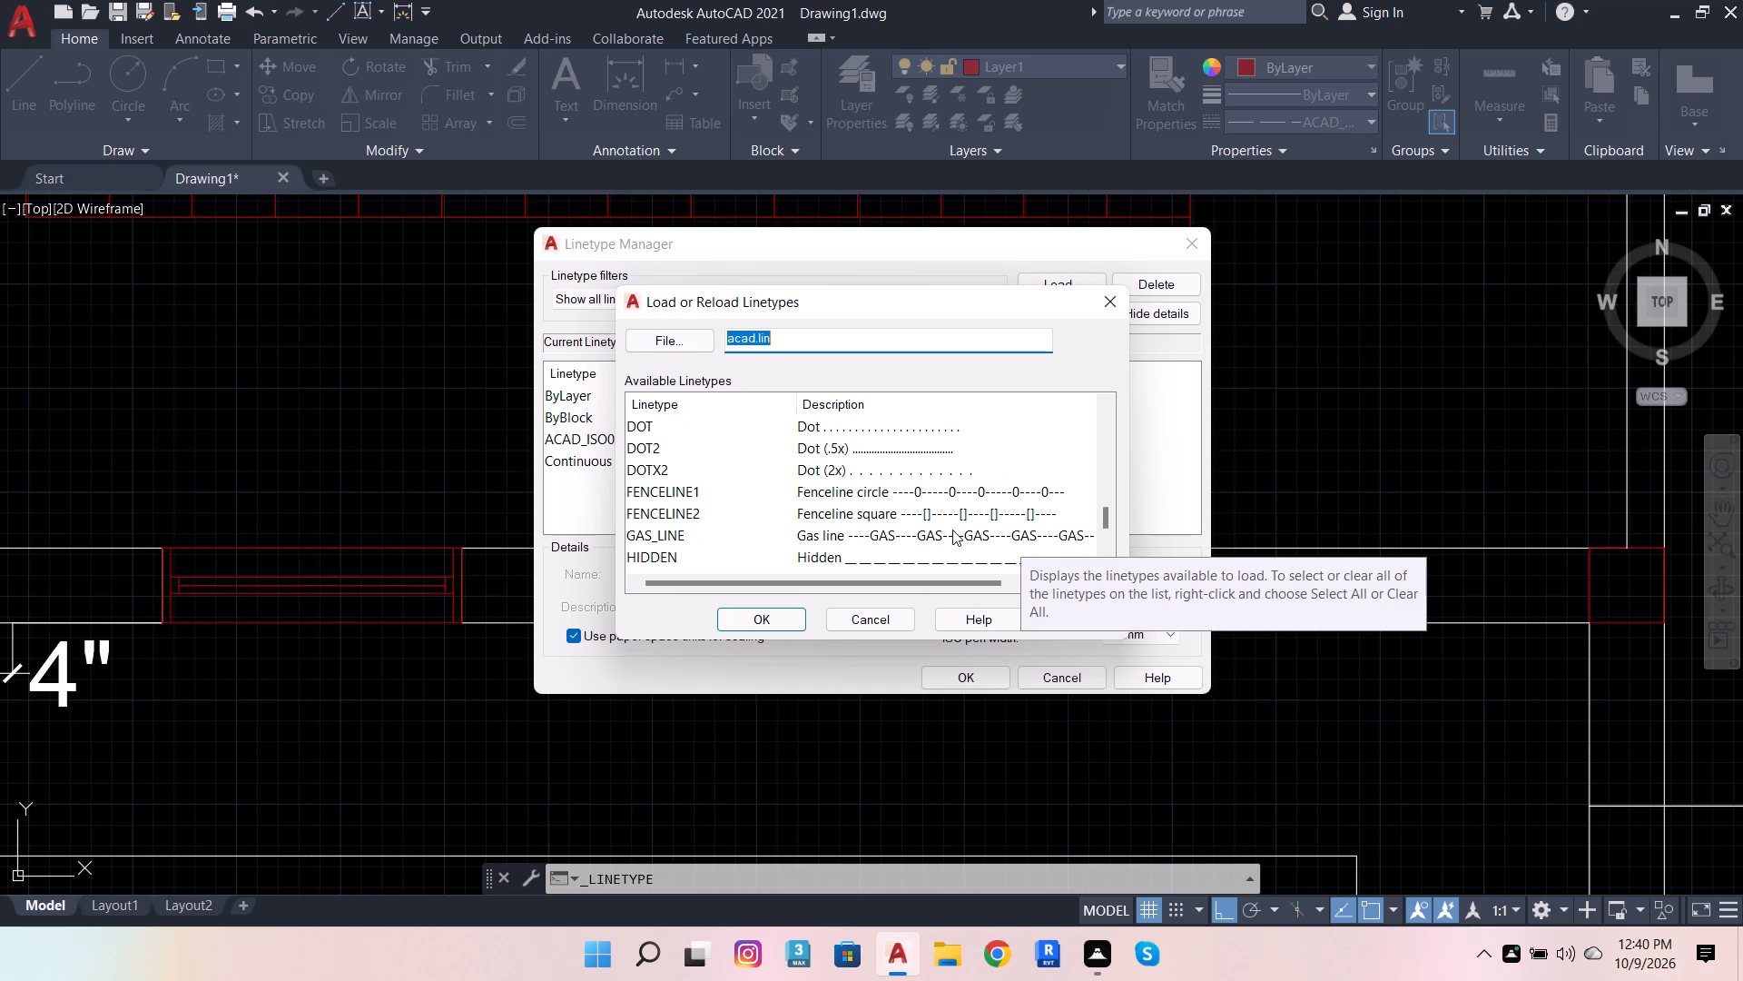
scroll(950, 532, down, 1)
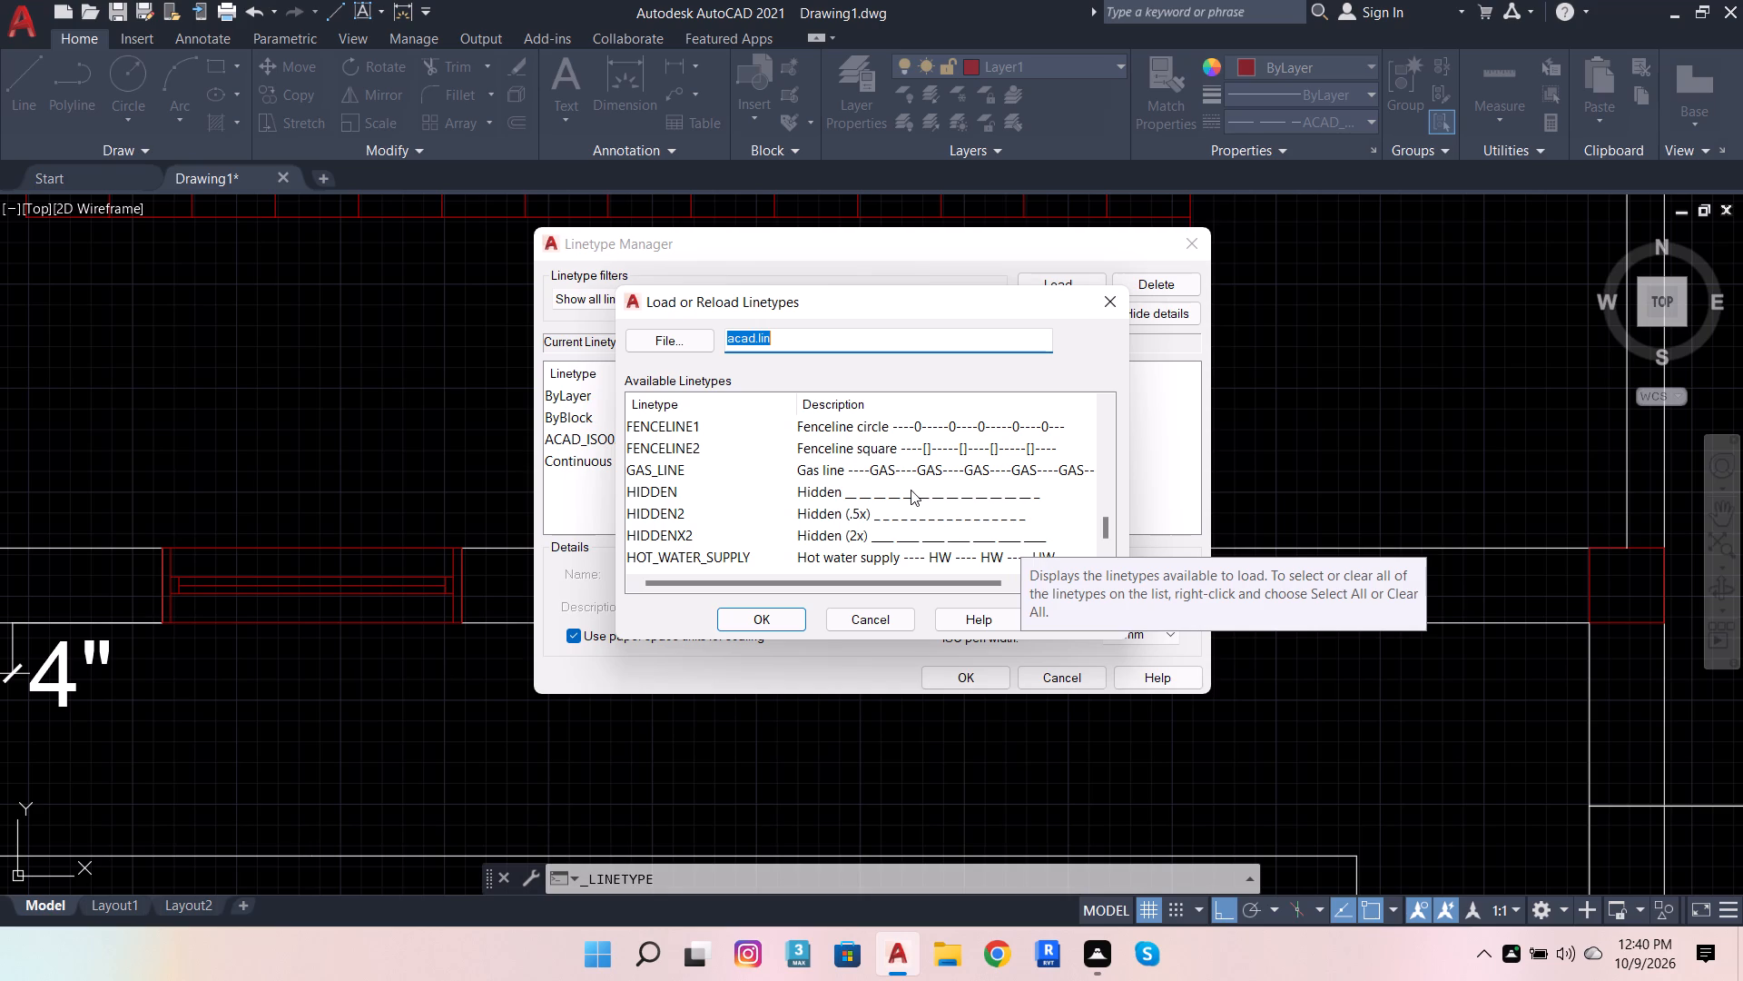
click(908, 490)
click(914, 499)
click(914, 499)
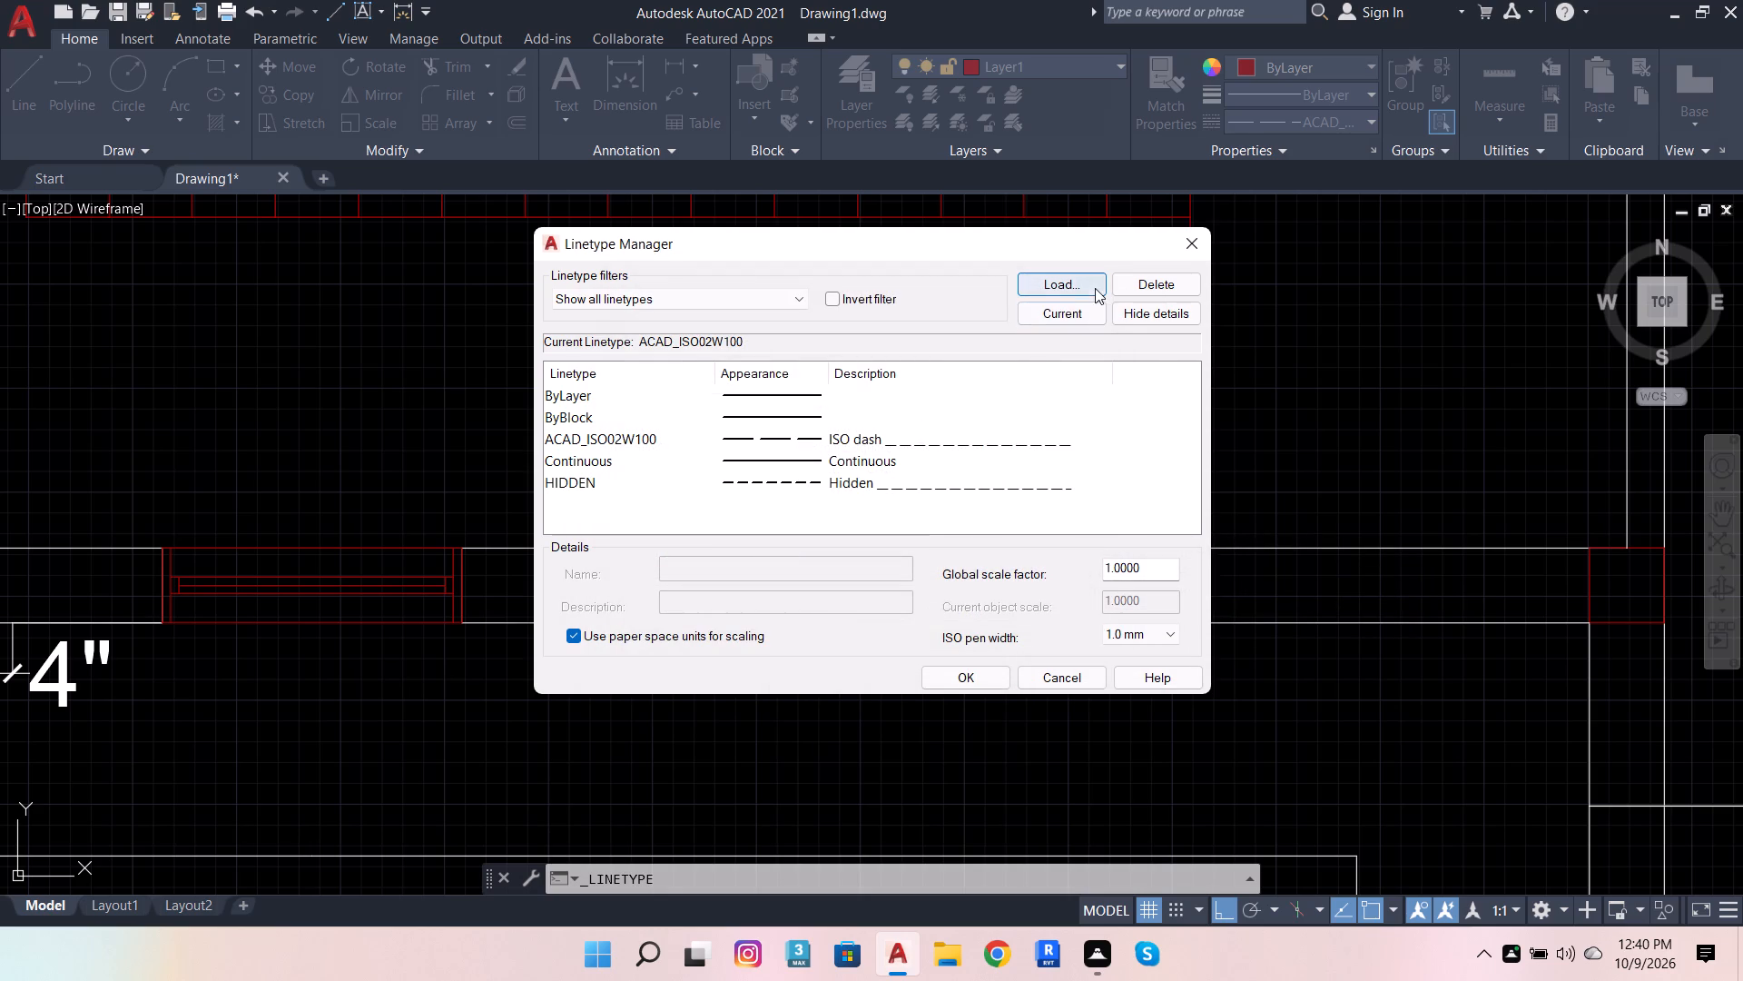
click(1068, 314)
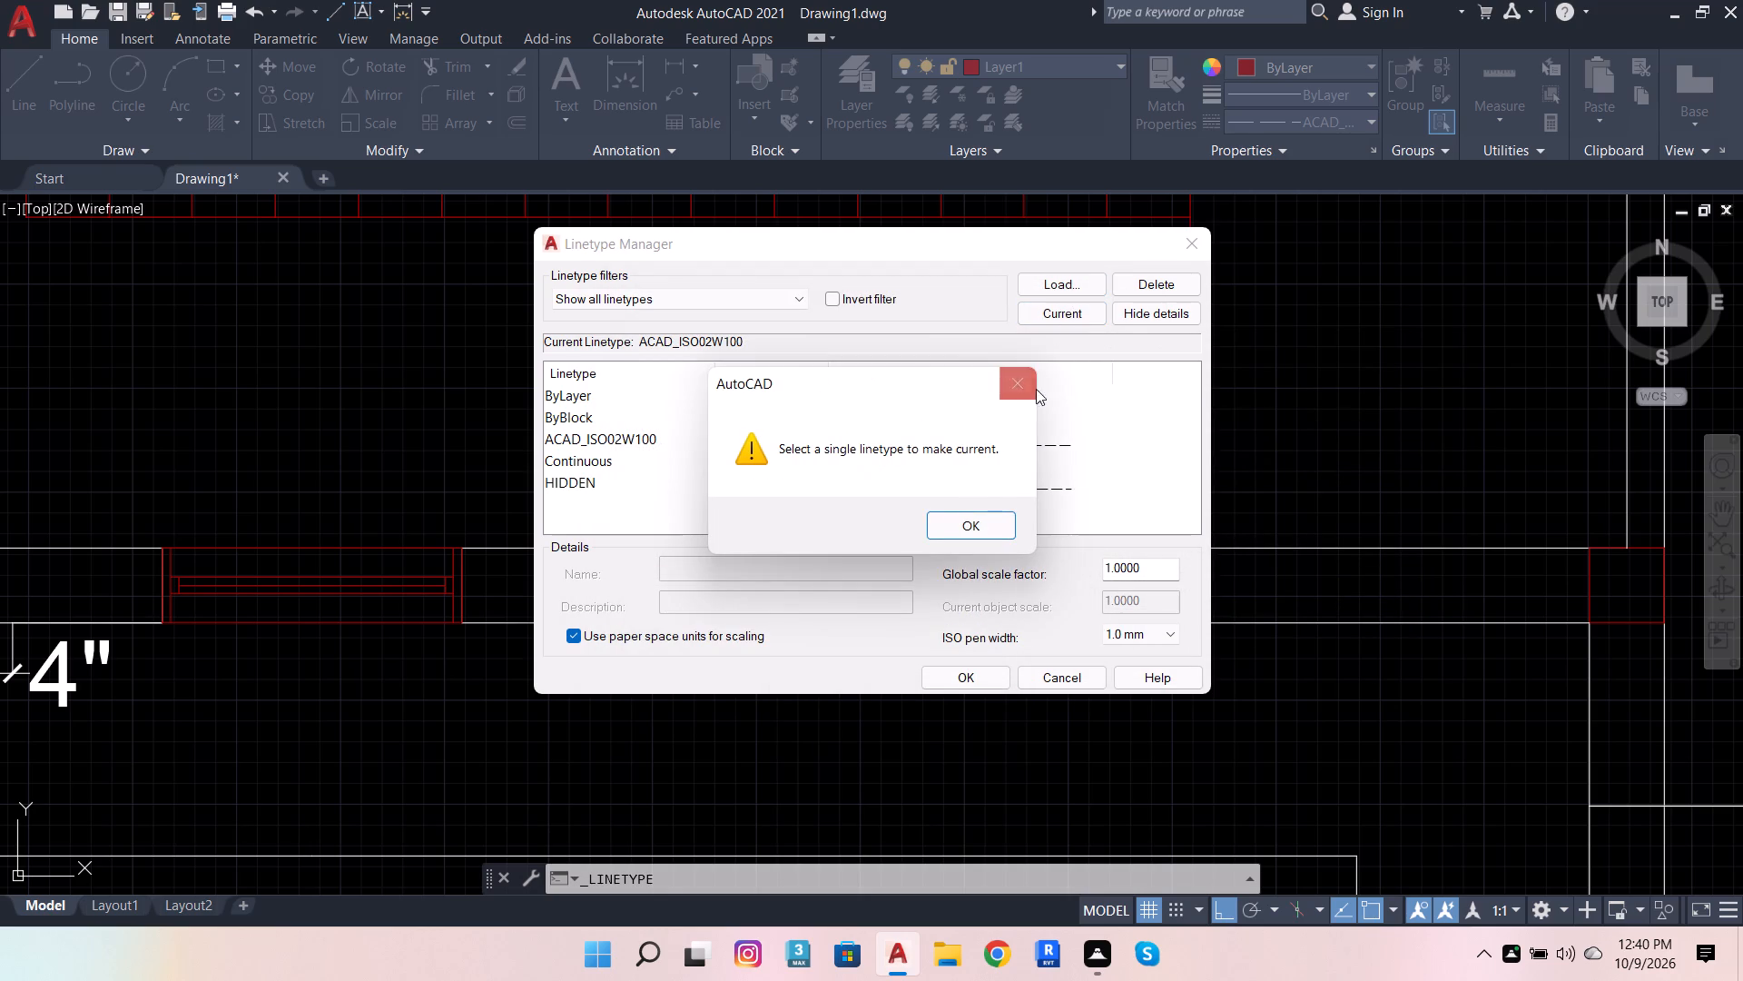
click(1024, 386)
click(988, 675)
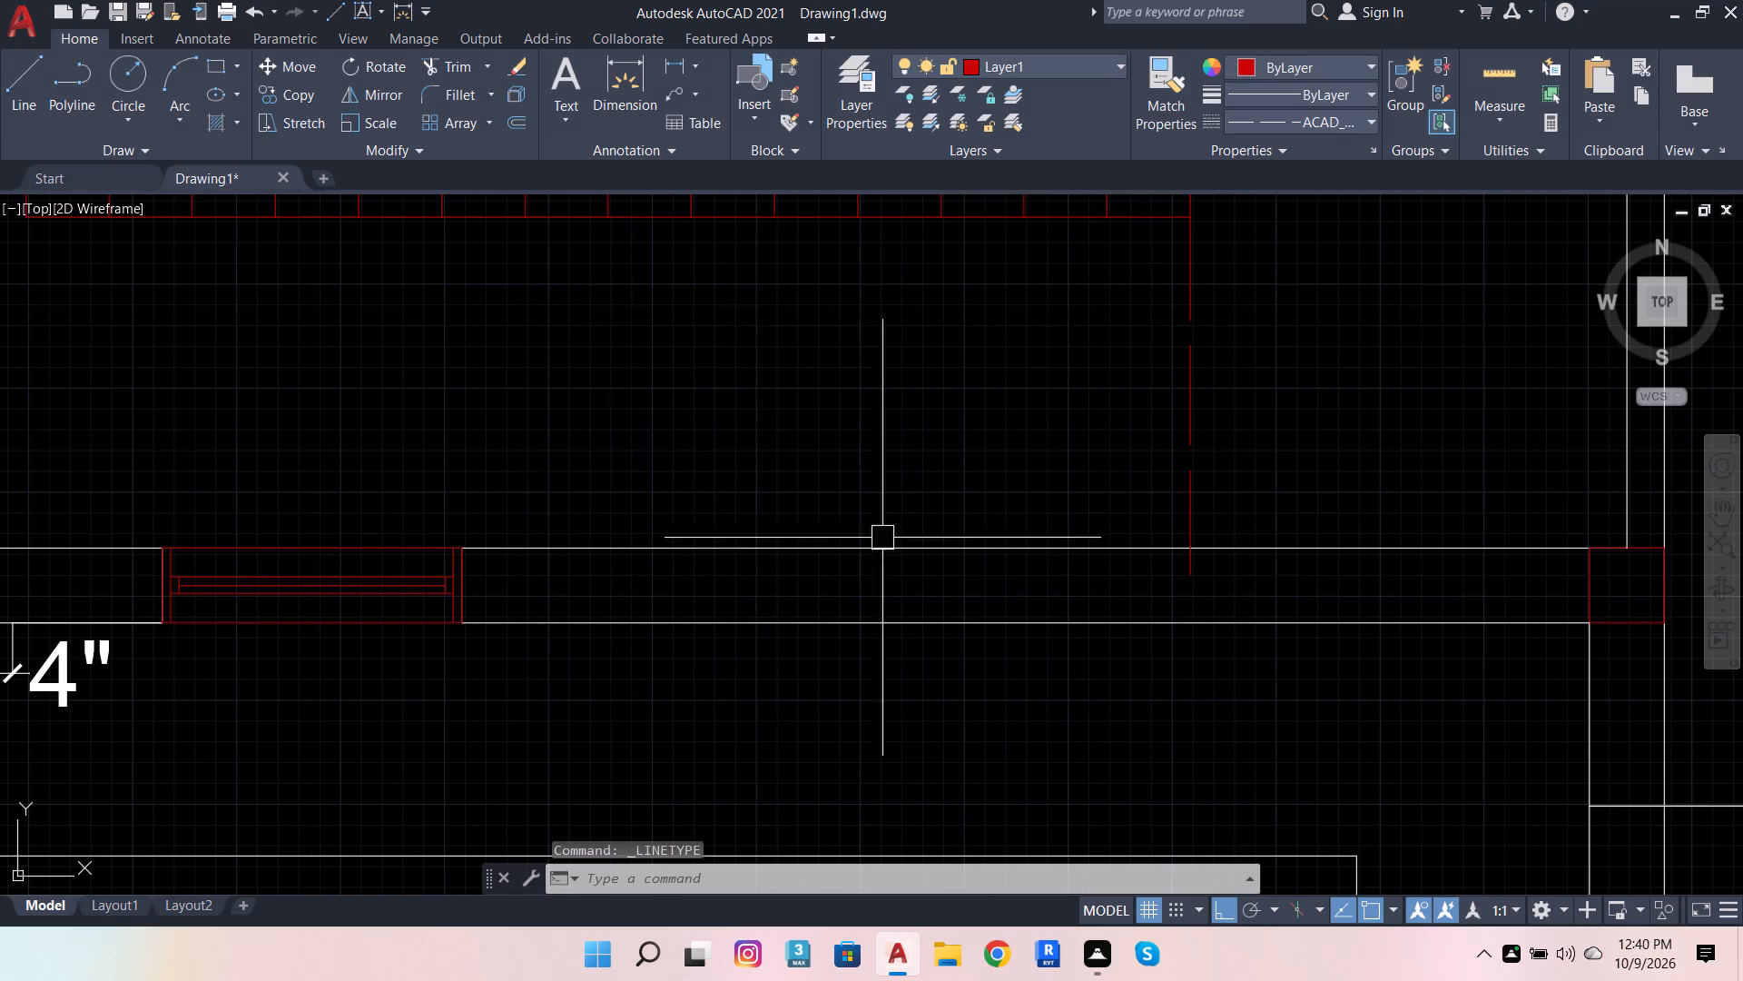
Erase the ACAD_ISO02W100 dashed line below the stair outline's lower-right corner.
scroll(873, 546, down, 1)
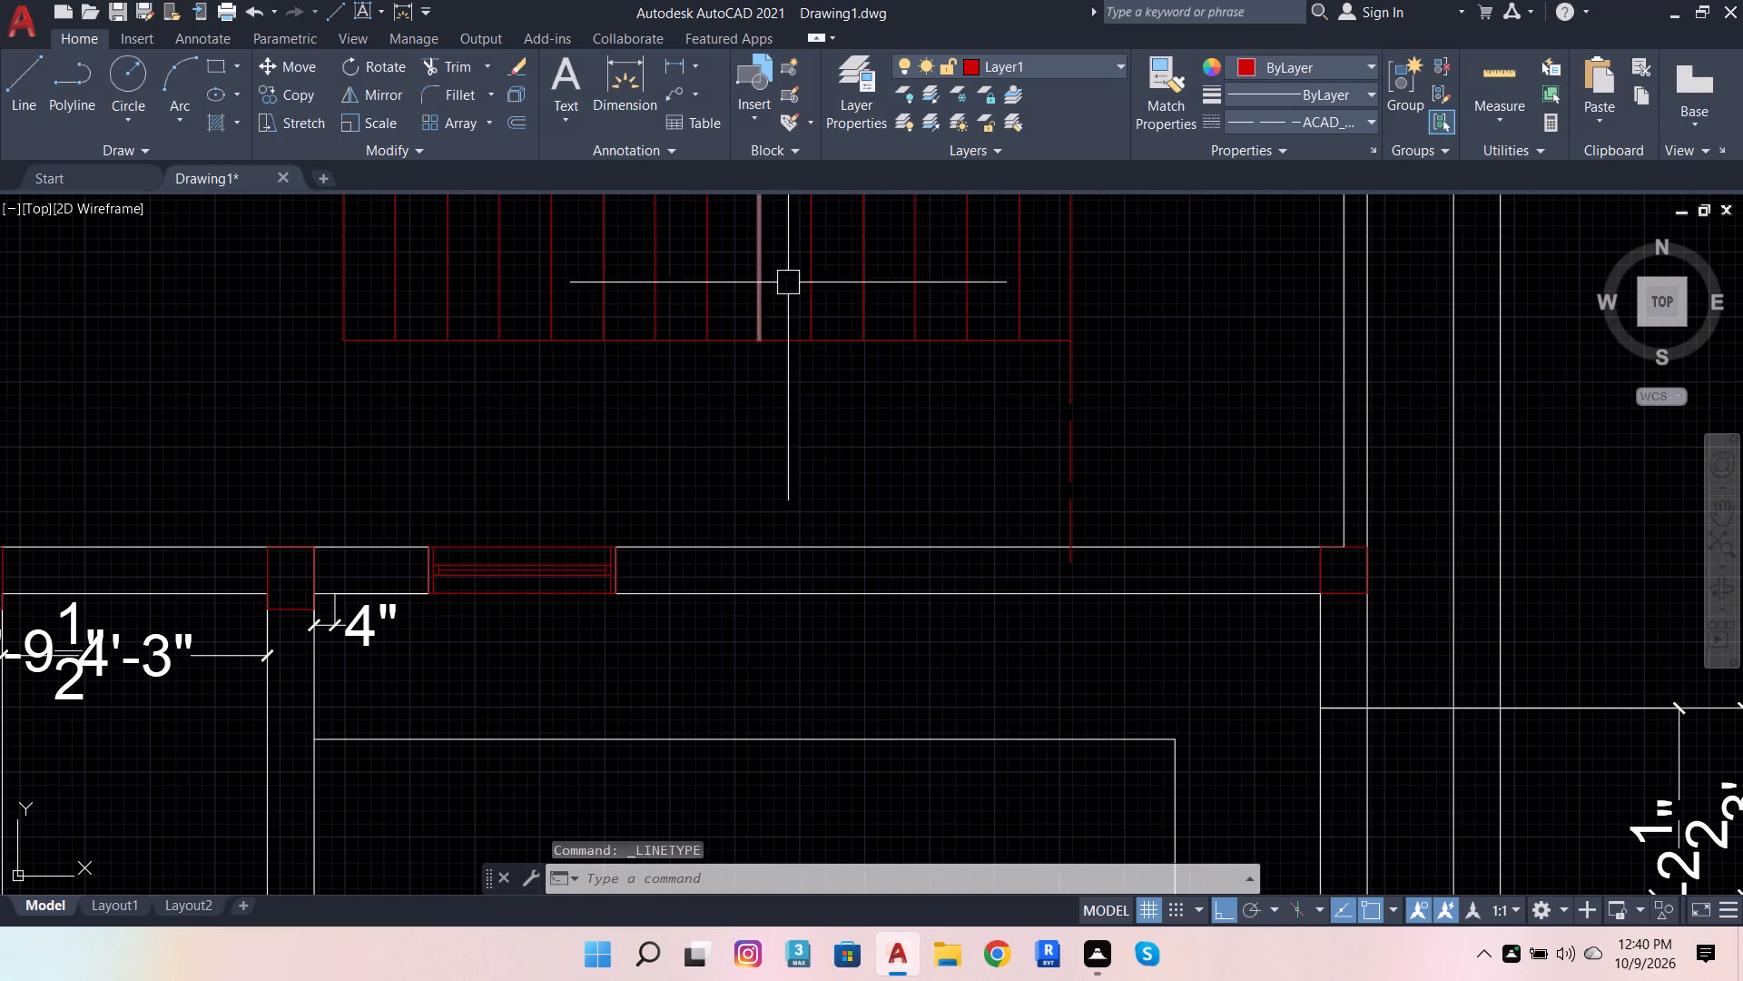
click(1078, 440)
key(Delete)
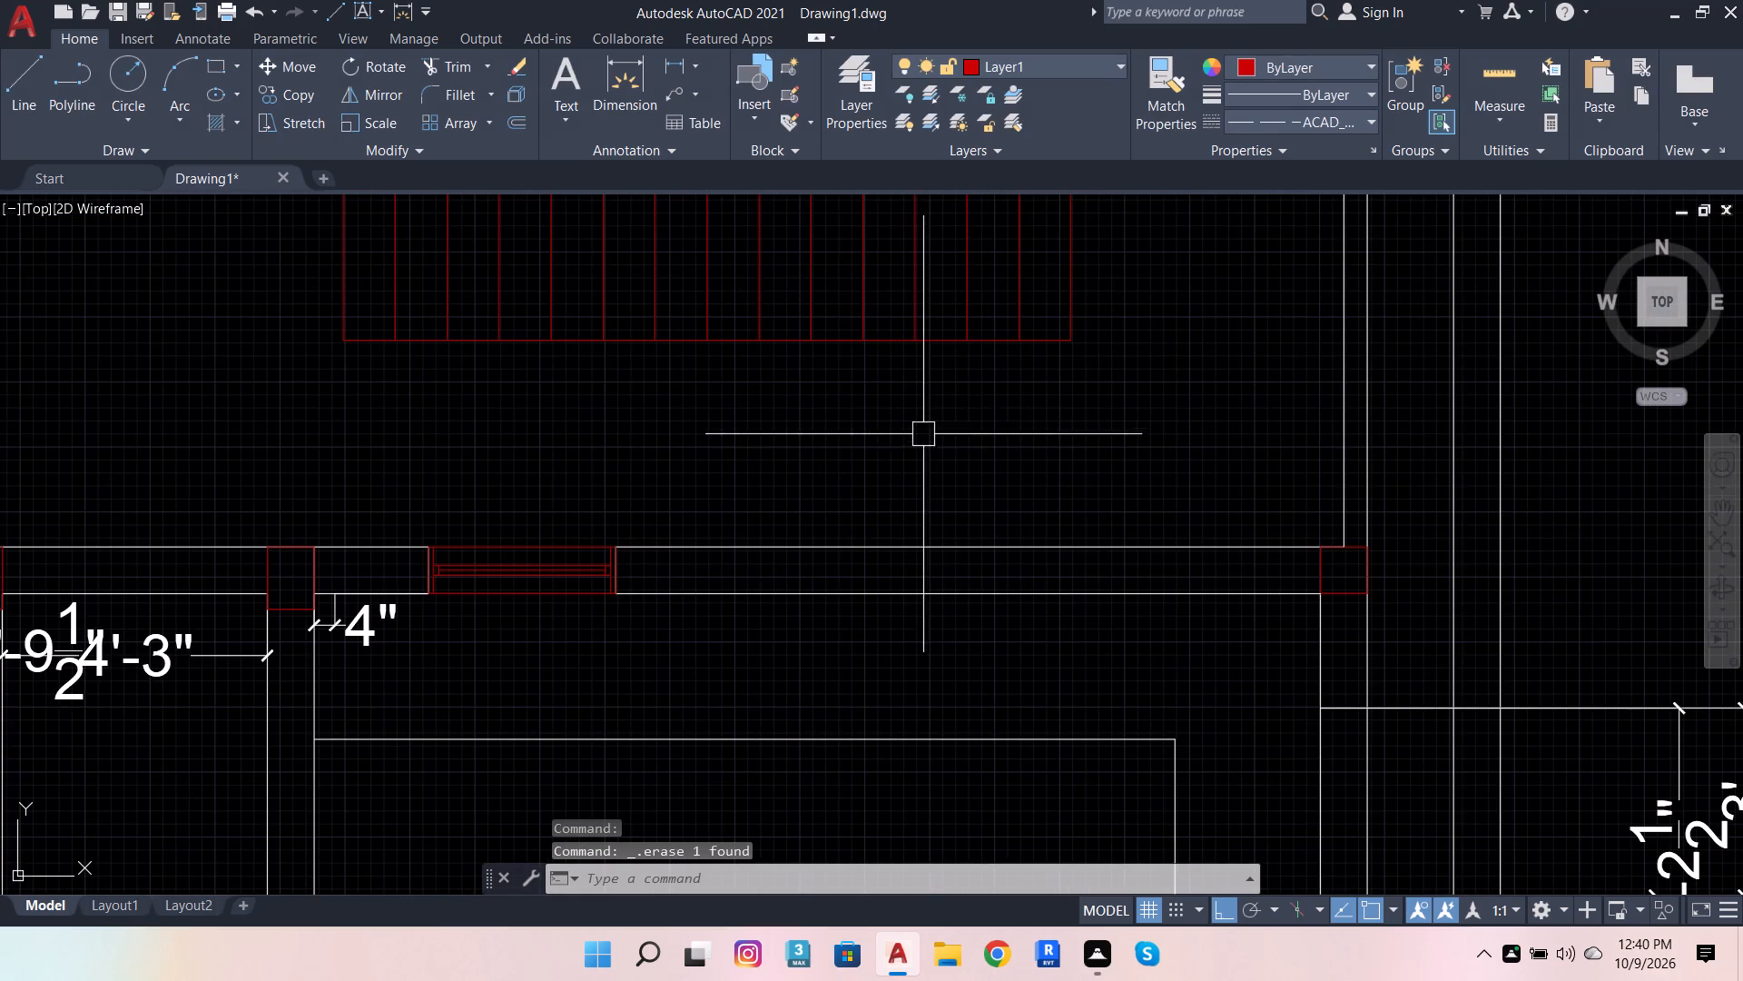
Draw a vertical line in the HIDDEN linetype from the stair outline's lower-right corner down to the wall below.
click(3, 84)
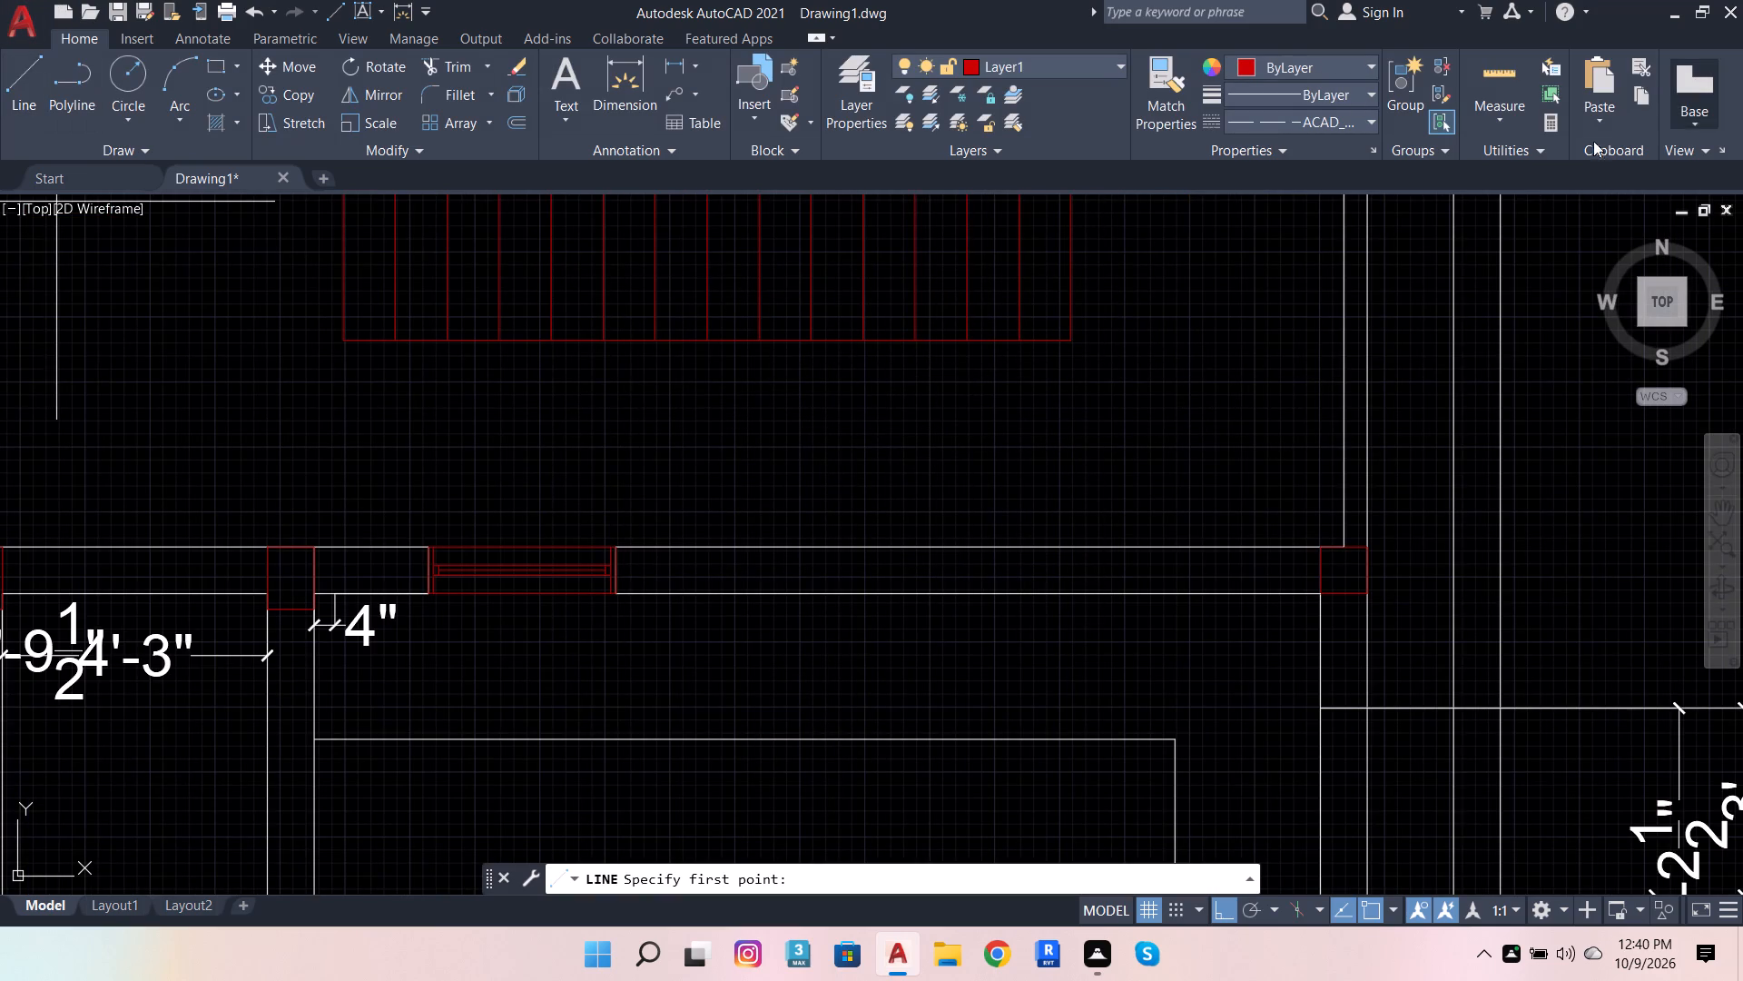
click(1316, 120)
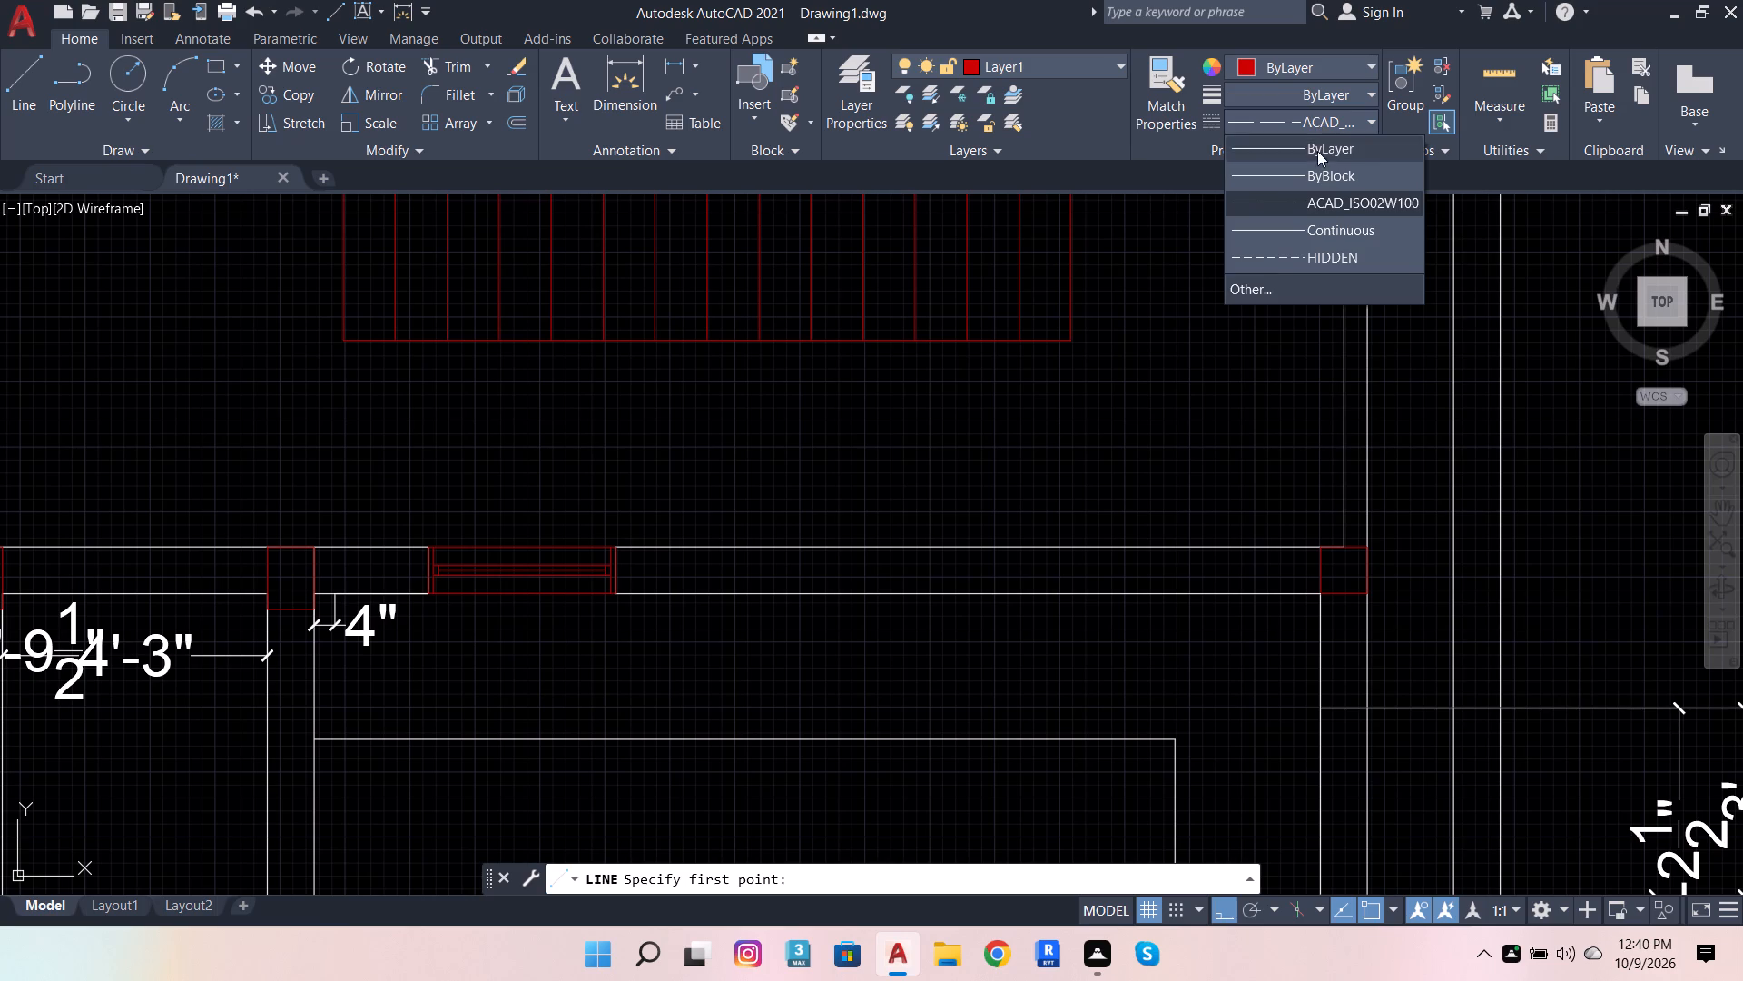
click(1330, 247)
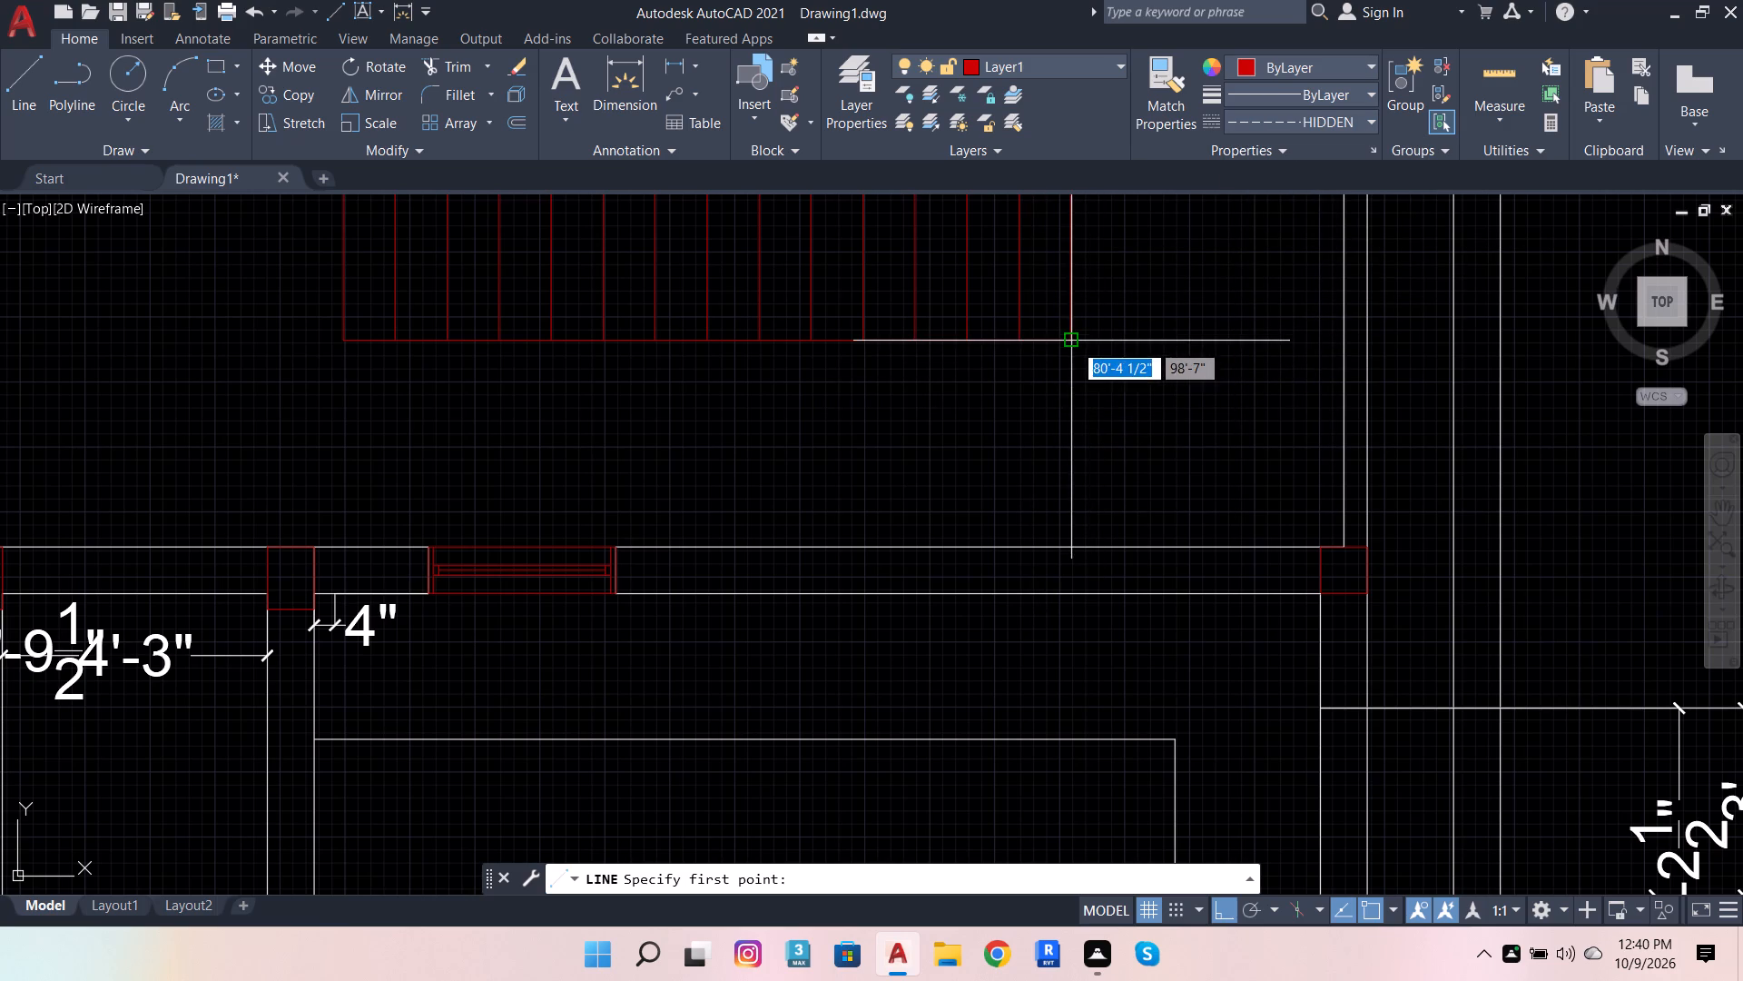
click(1073, 342)
scroll(1062, 534, up, 3)
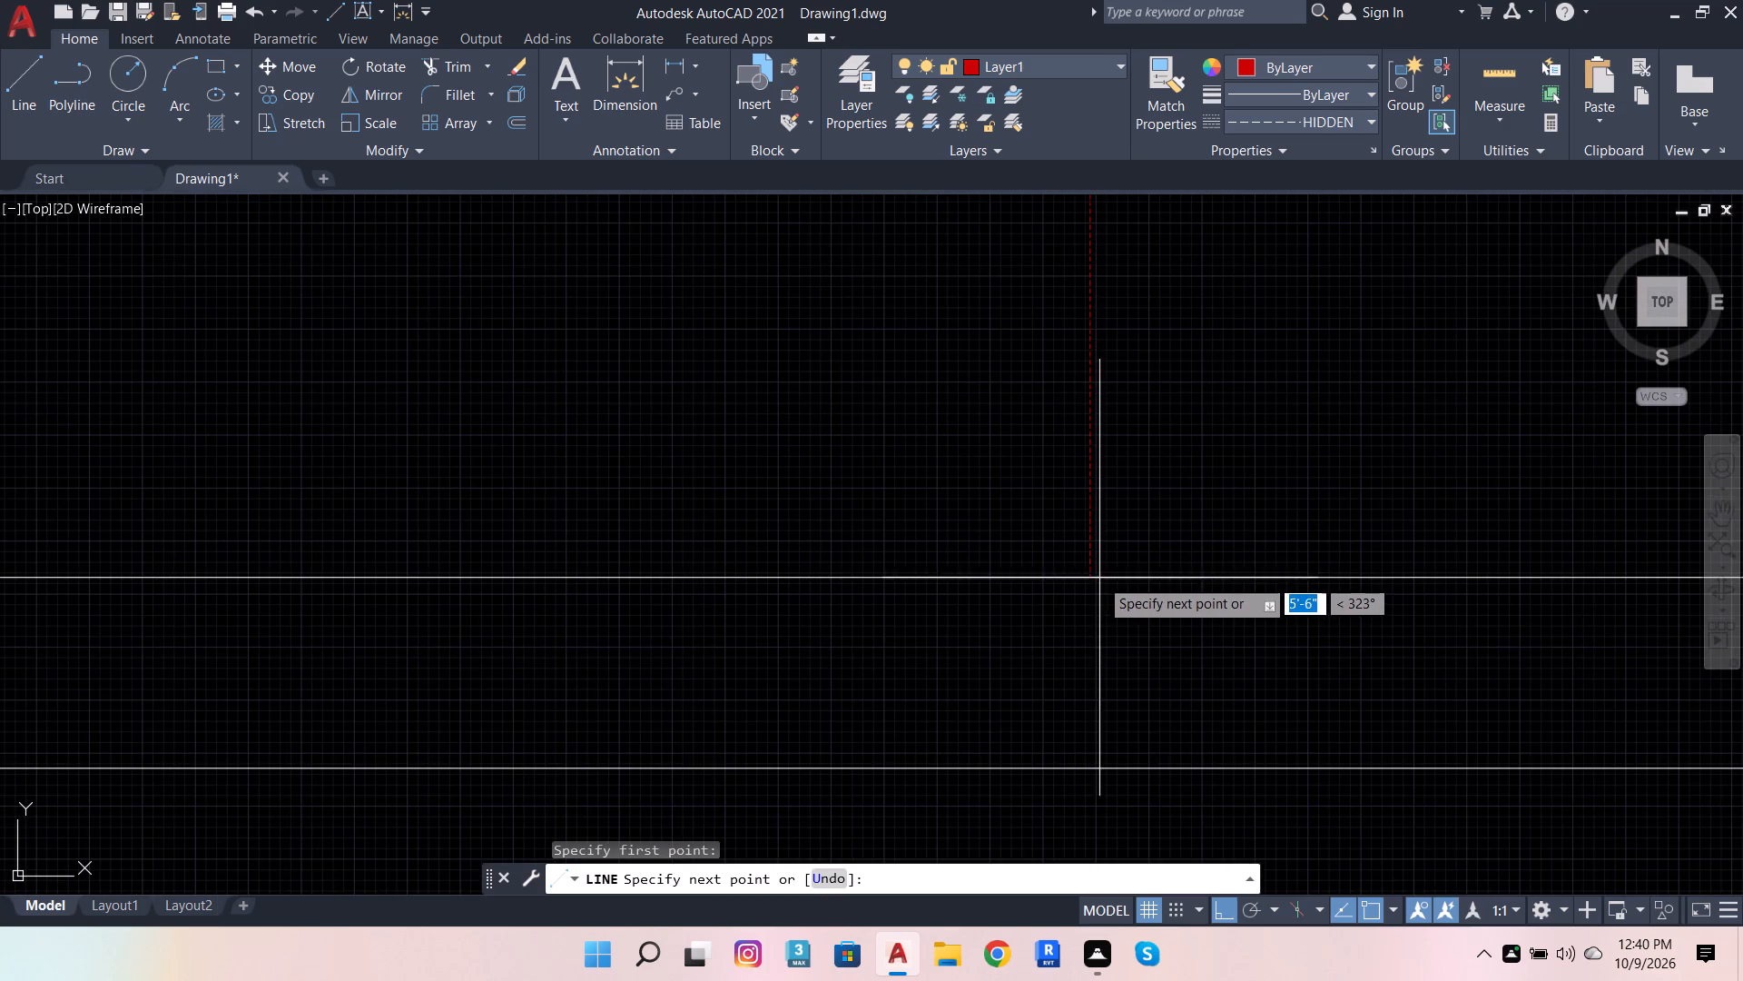
click(1118, 615)
scroll(1122, 649, down, 3)
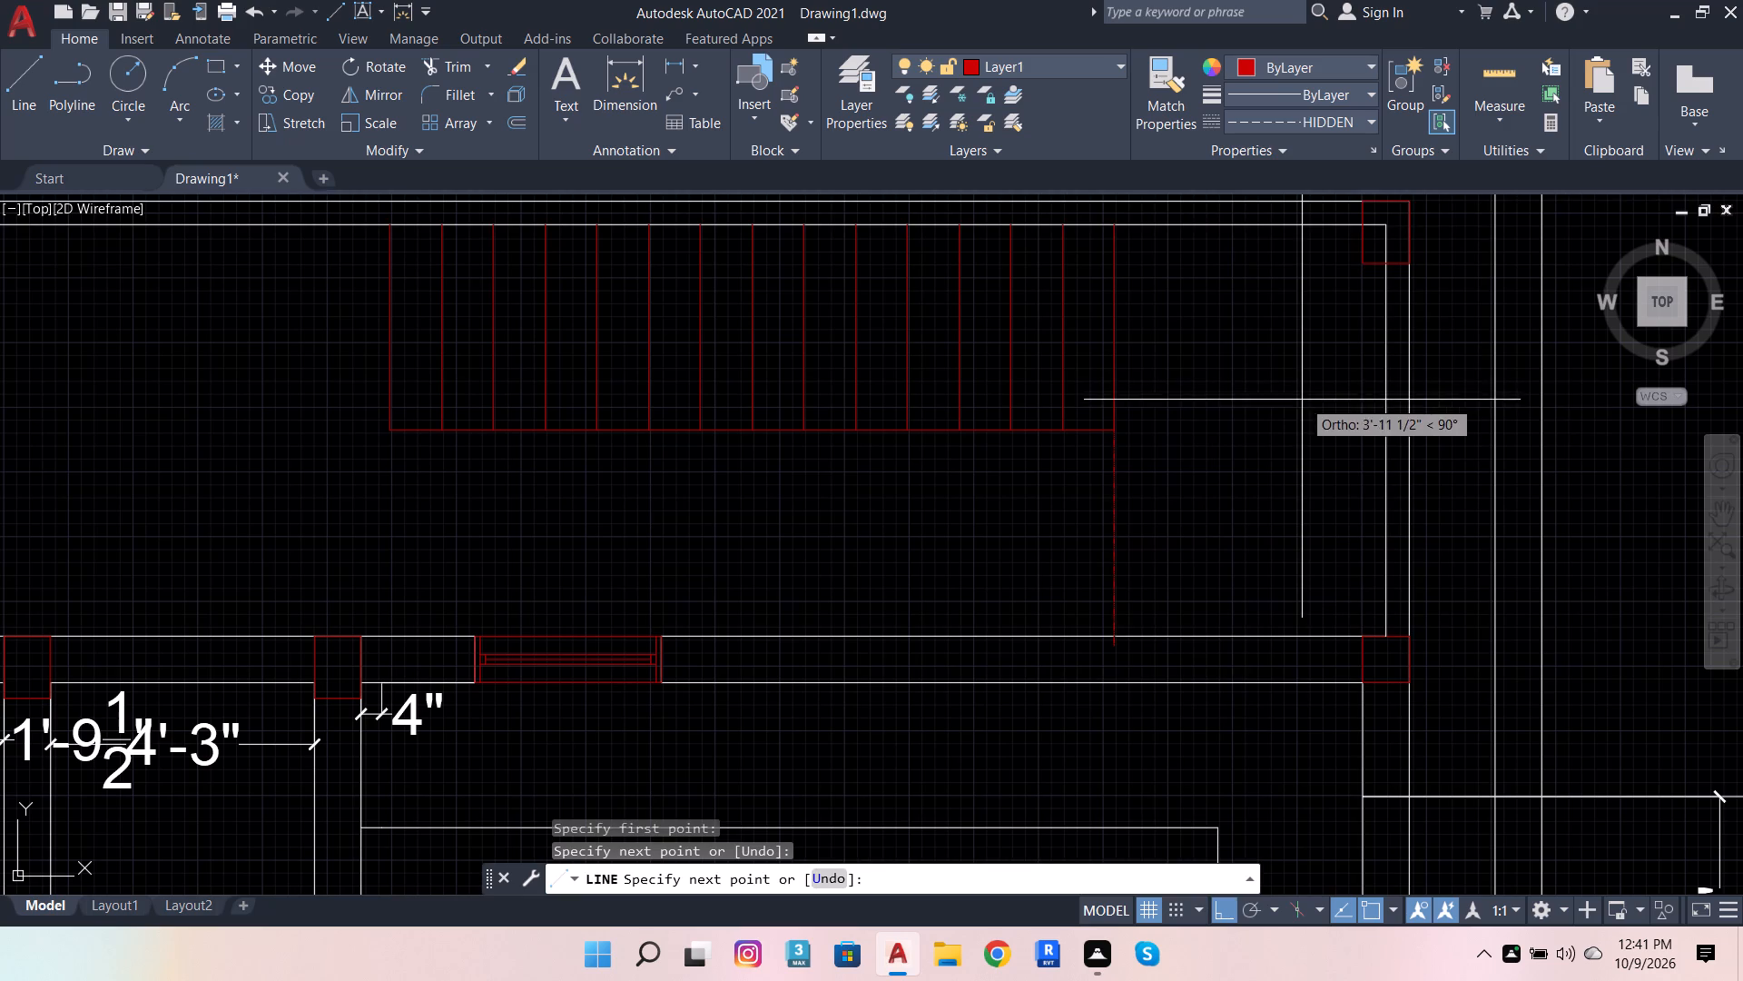
key(space)
Load the ACAD_ISO08W100 long-dash short-dash linetype from acad.lin in the Linetype Manager.
click(1314, 114)
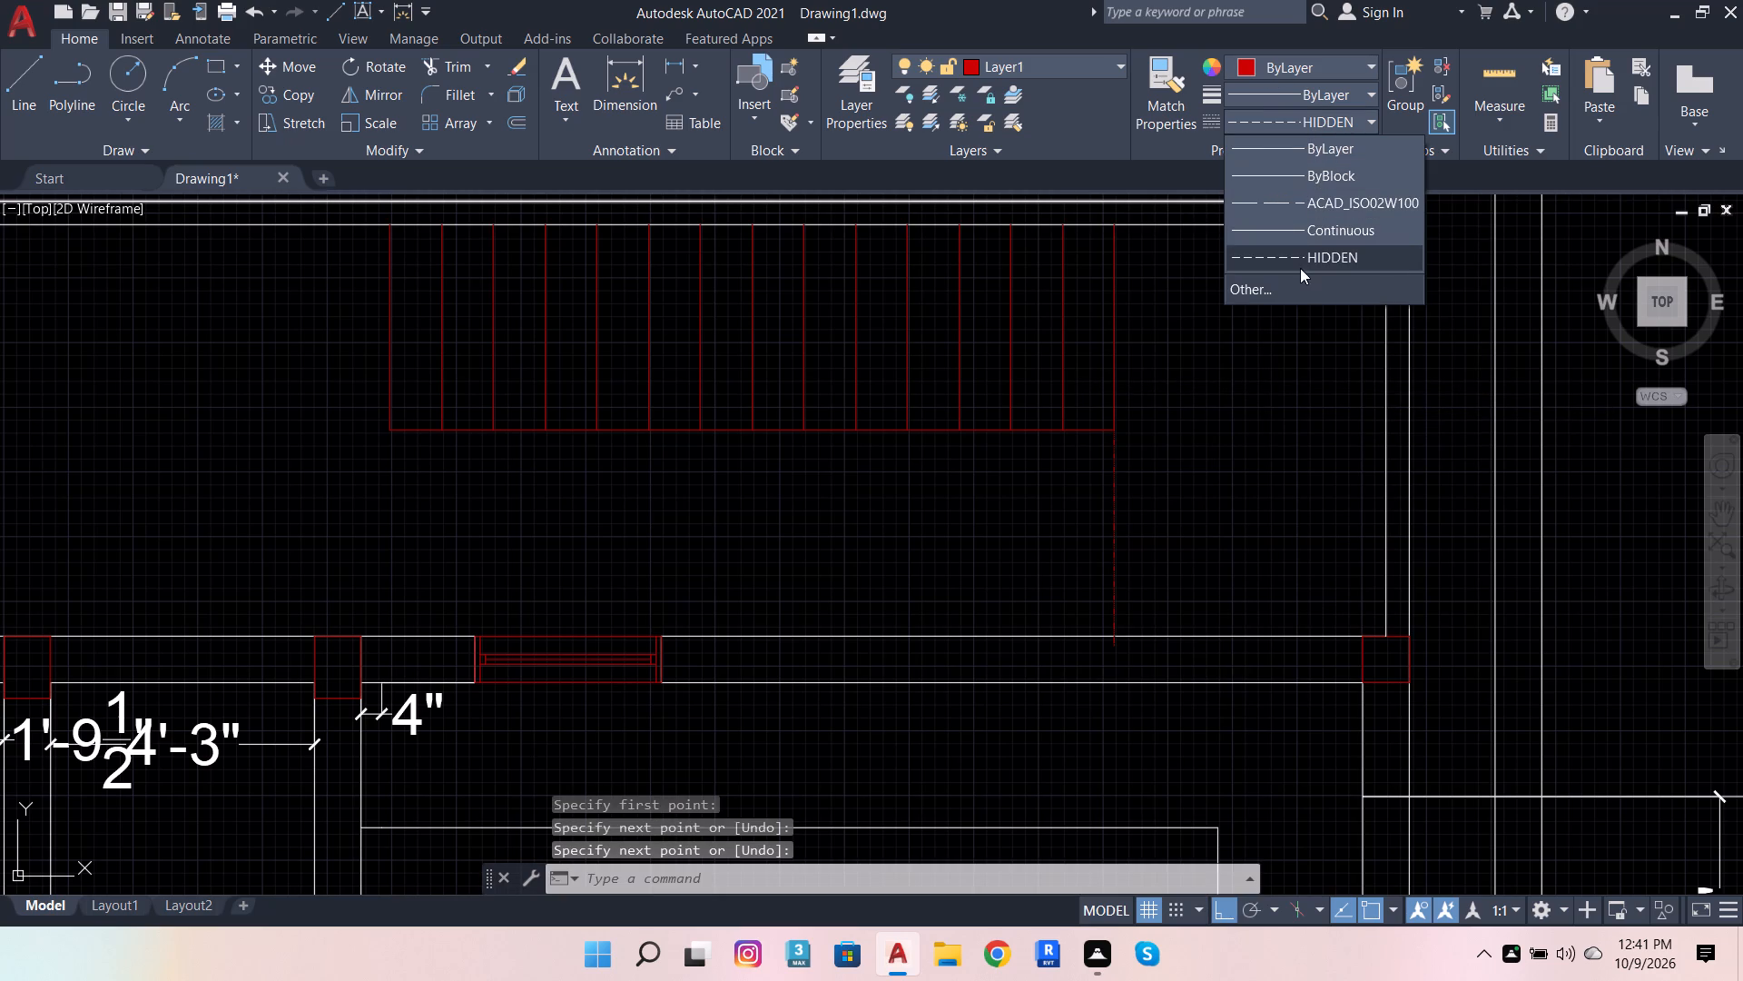
click(1300, 294)
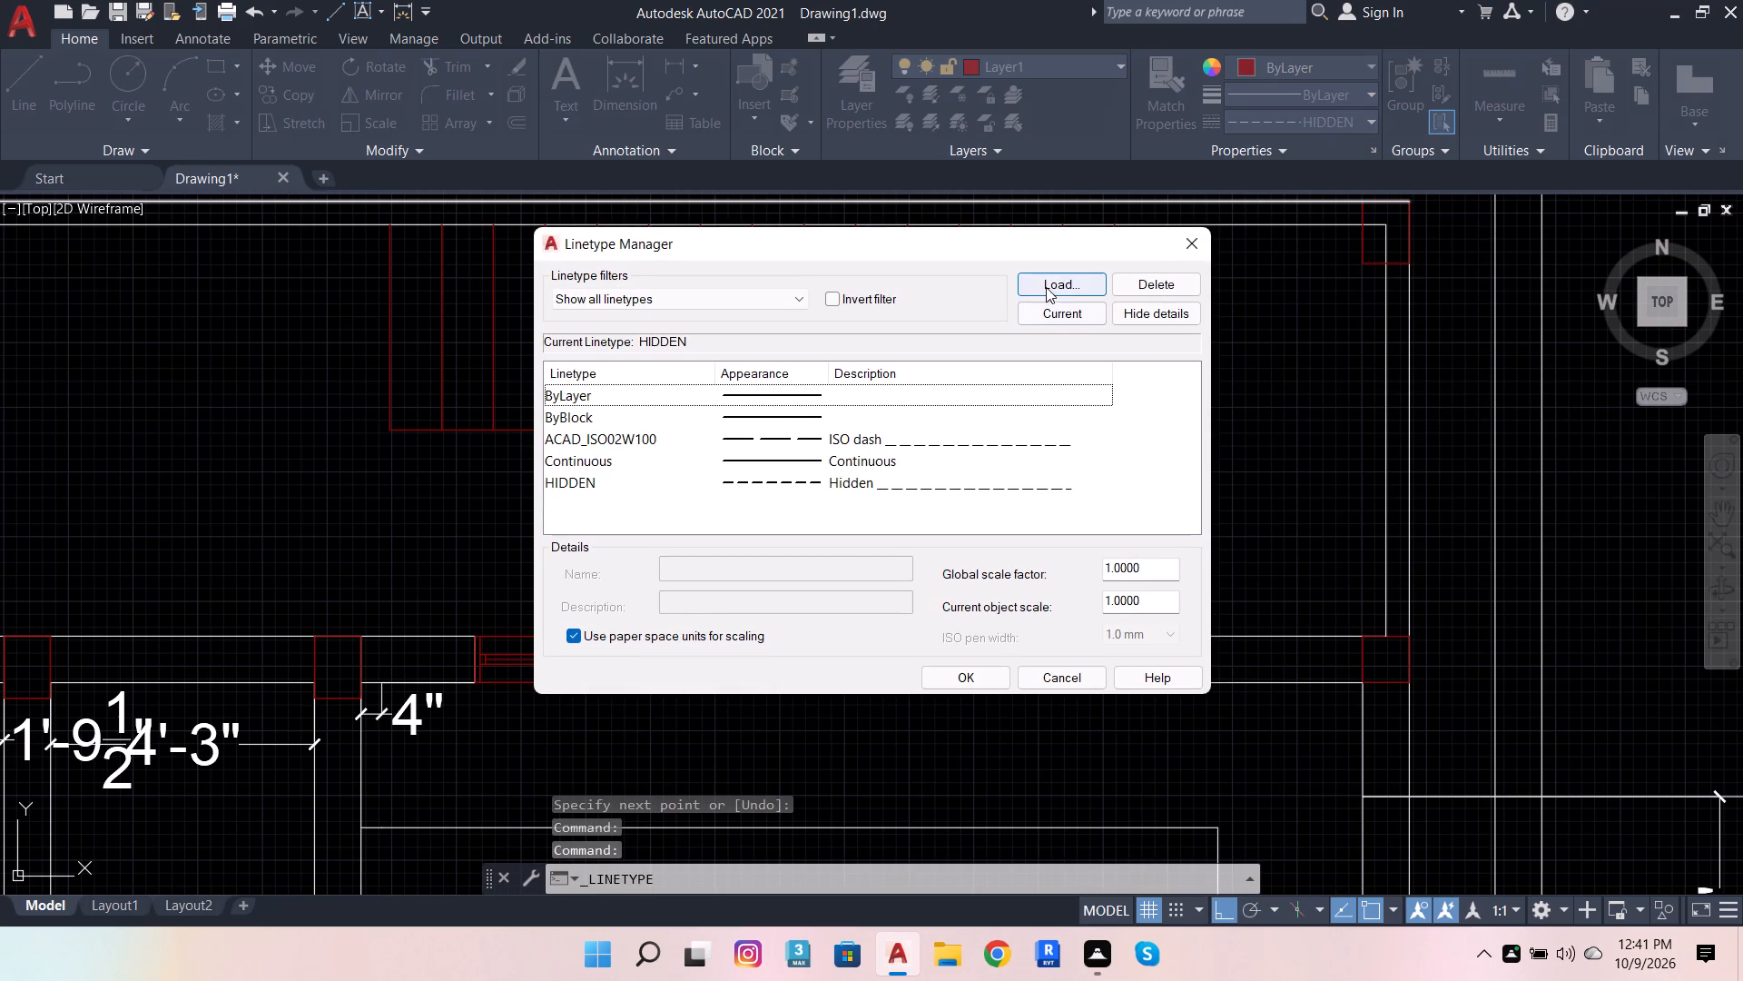
click(1068, 320)
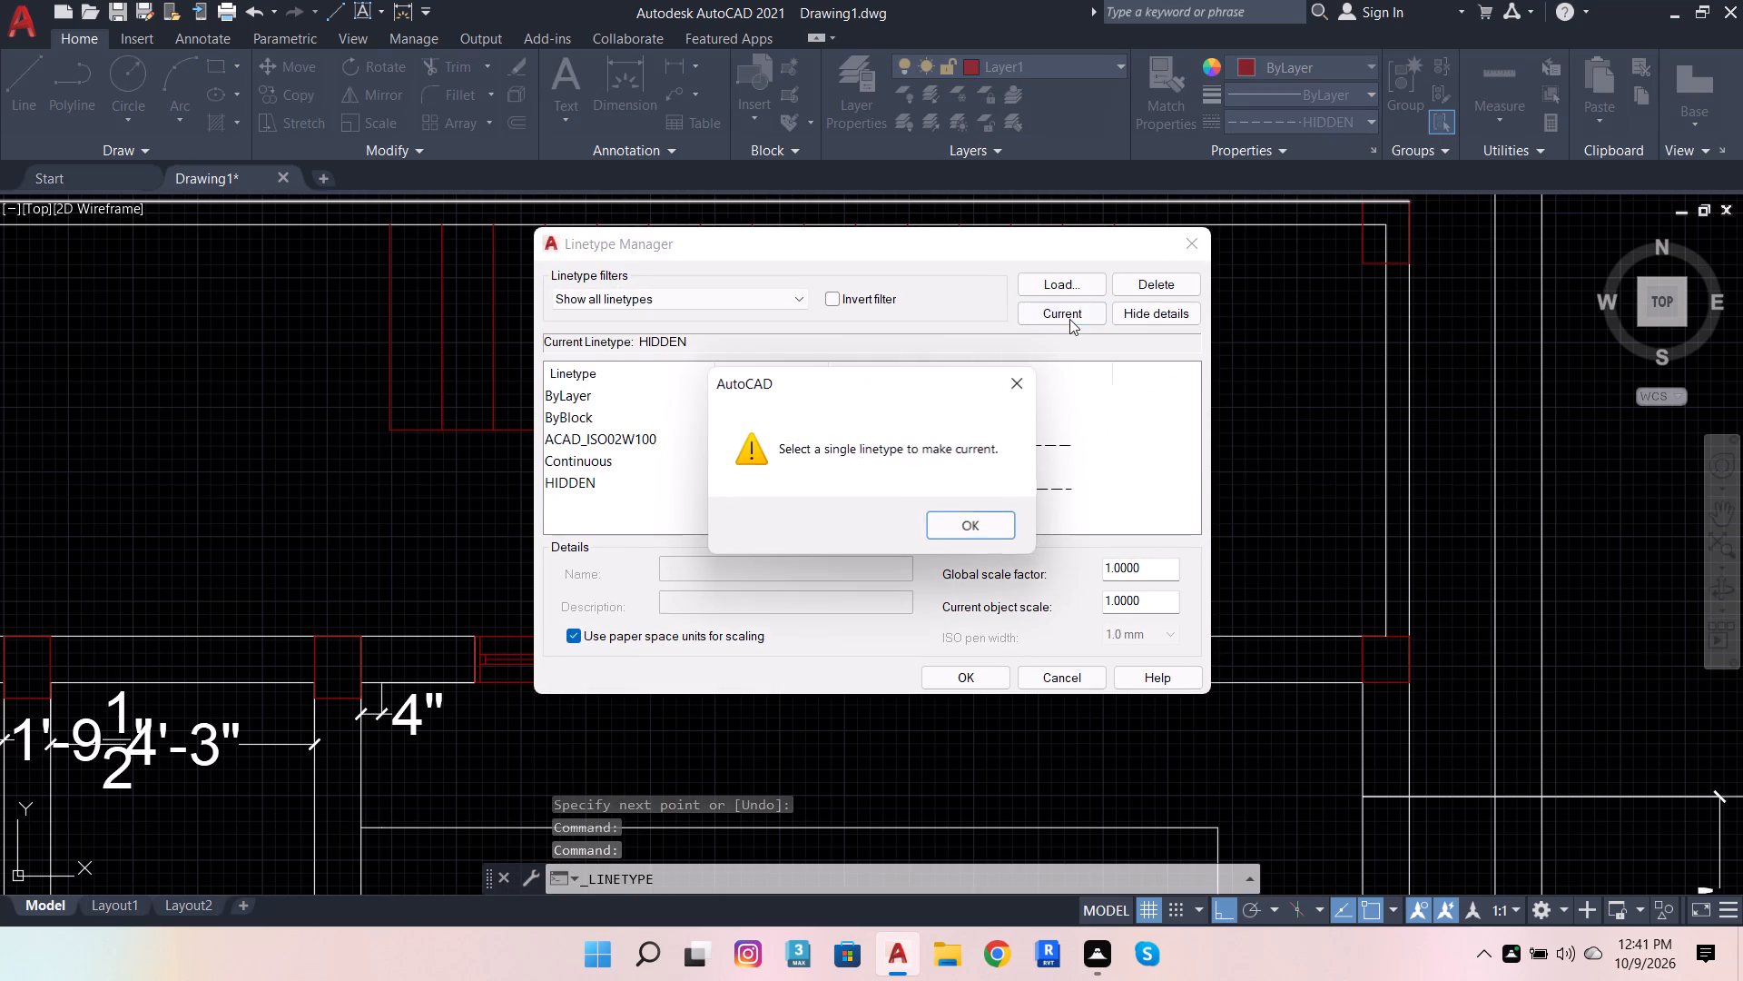
click(1080, 283)
click(1023, 400)
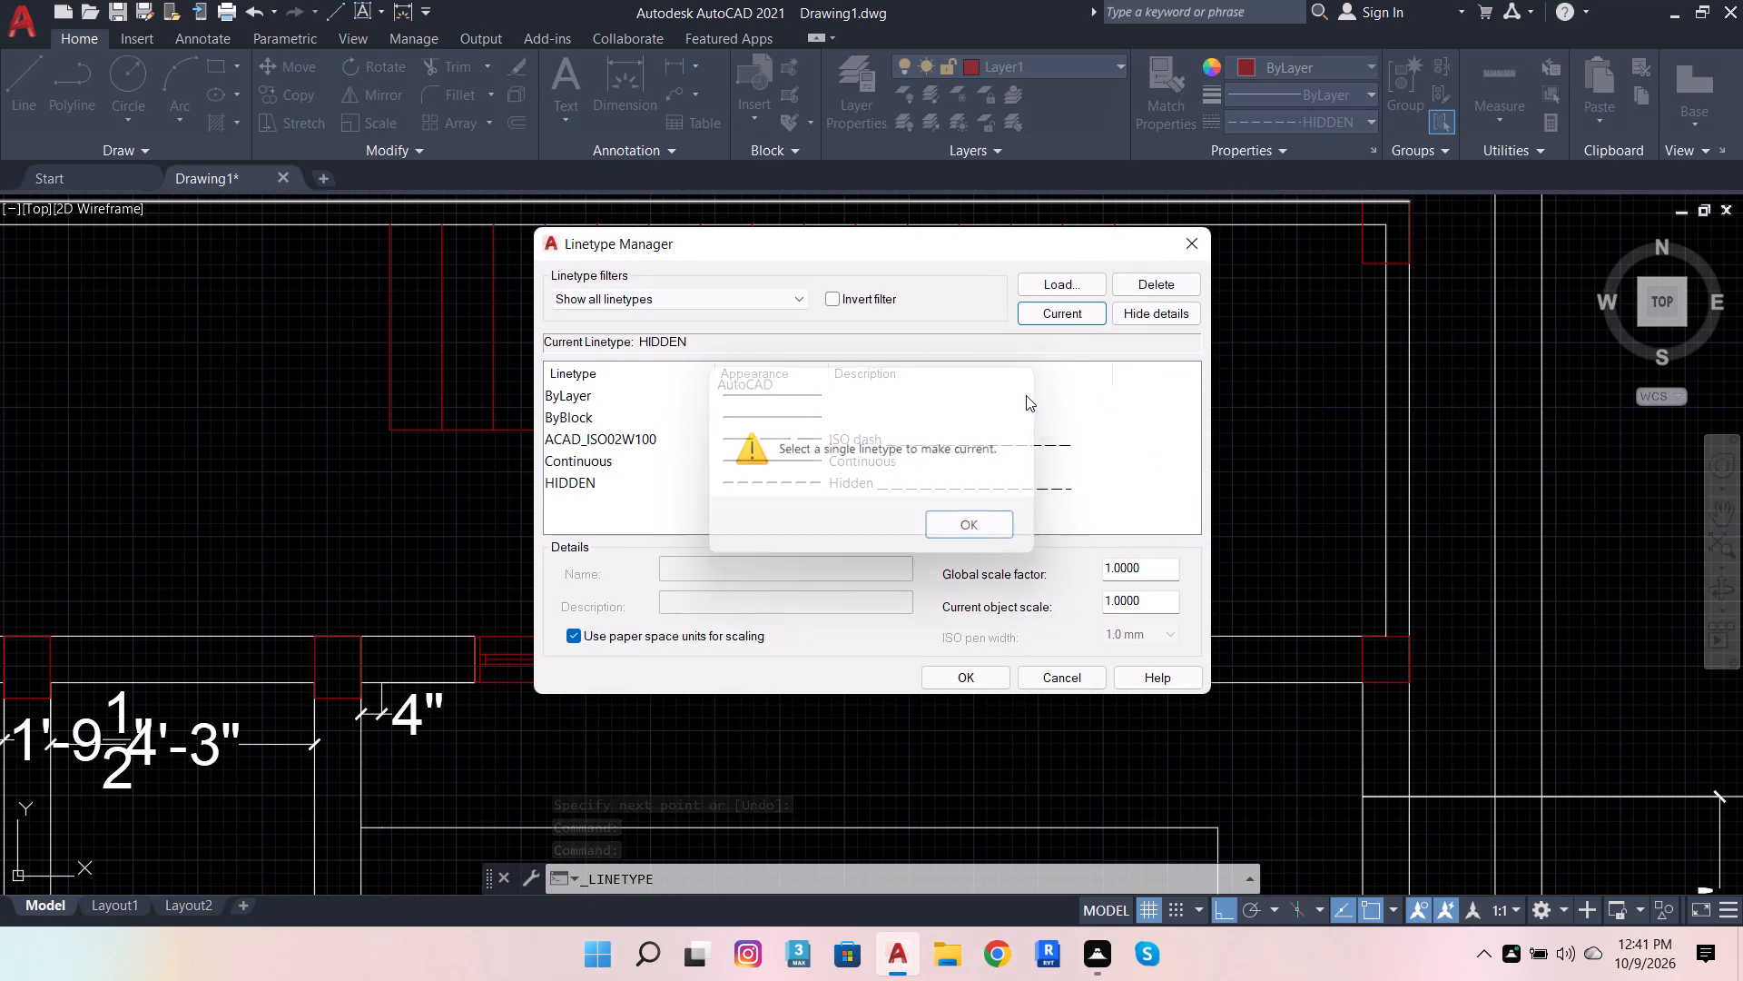
click(1088, 280)
scroll(997, 494, down, 1)
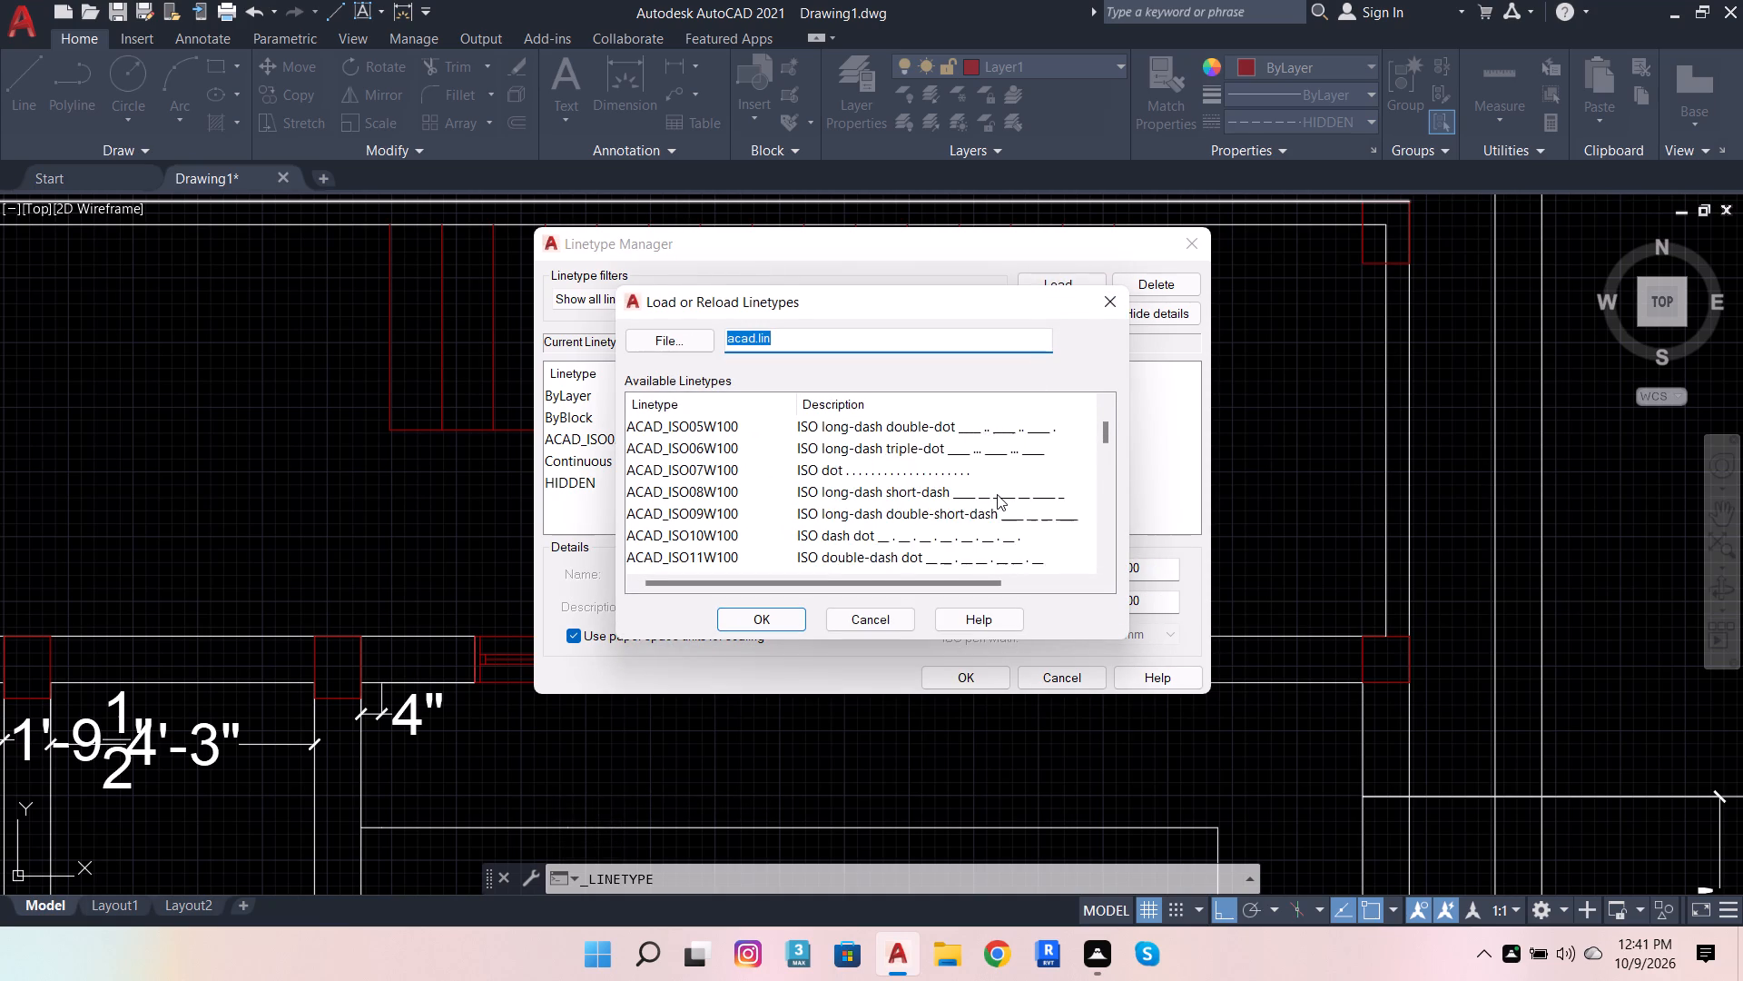
scroll(997, 494, down, 1)
scroll(1055, 430, up, 1)
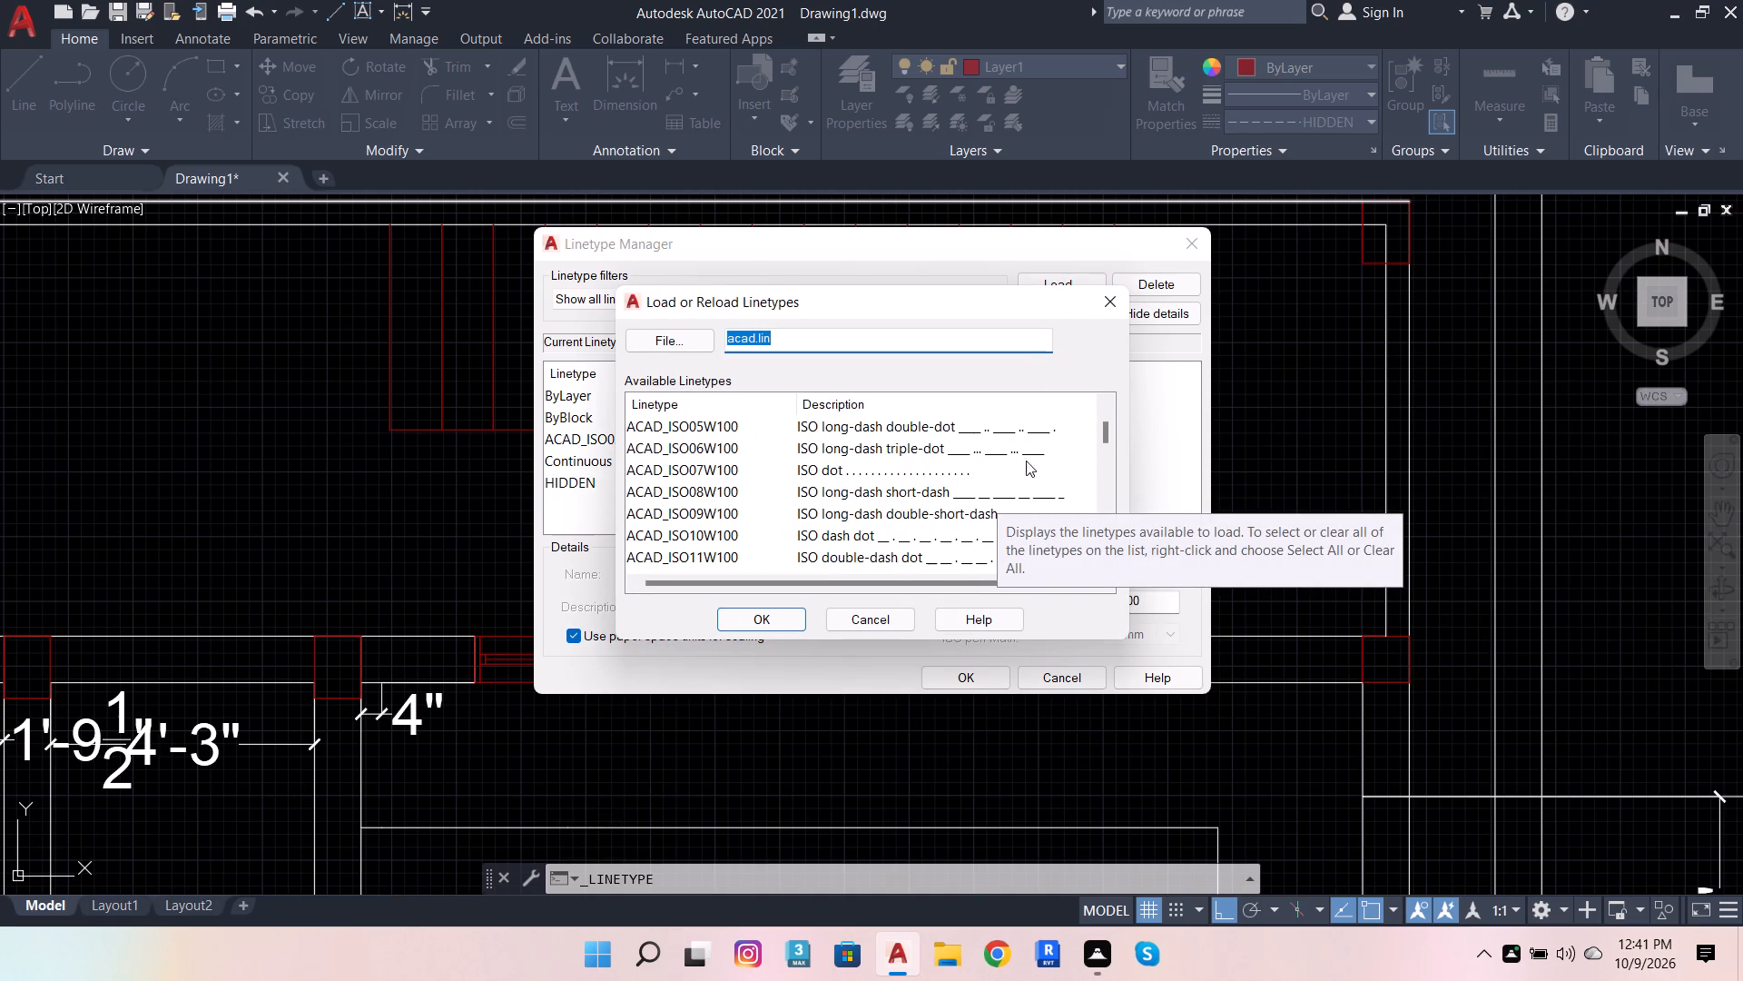
click(1020, 499)
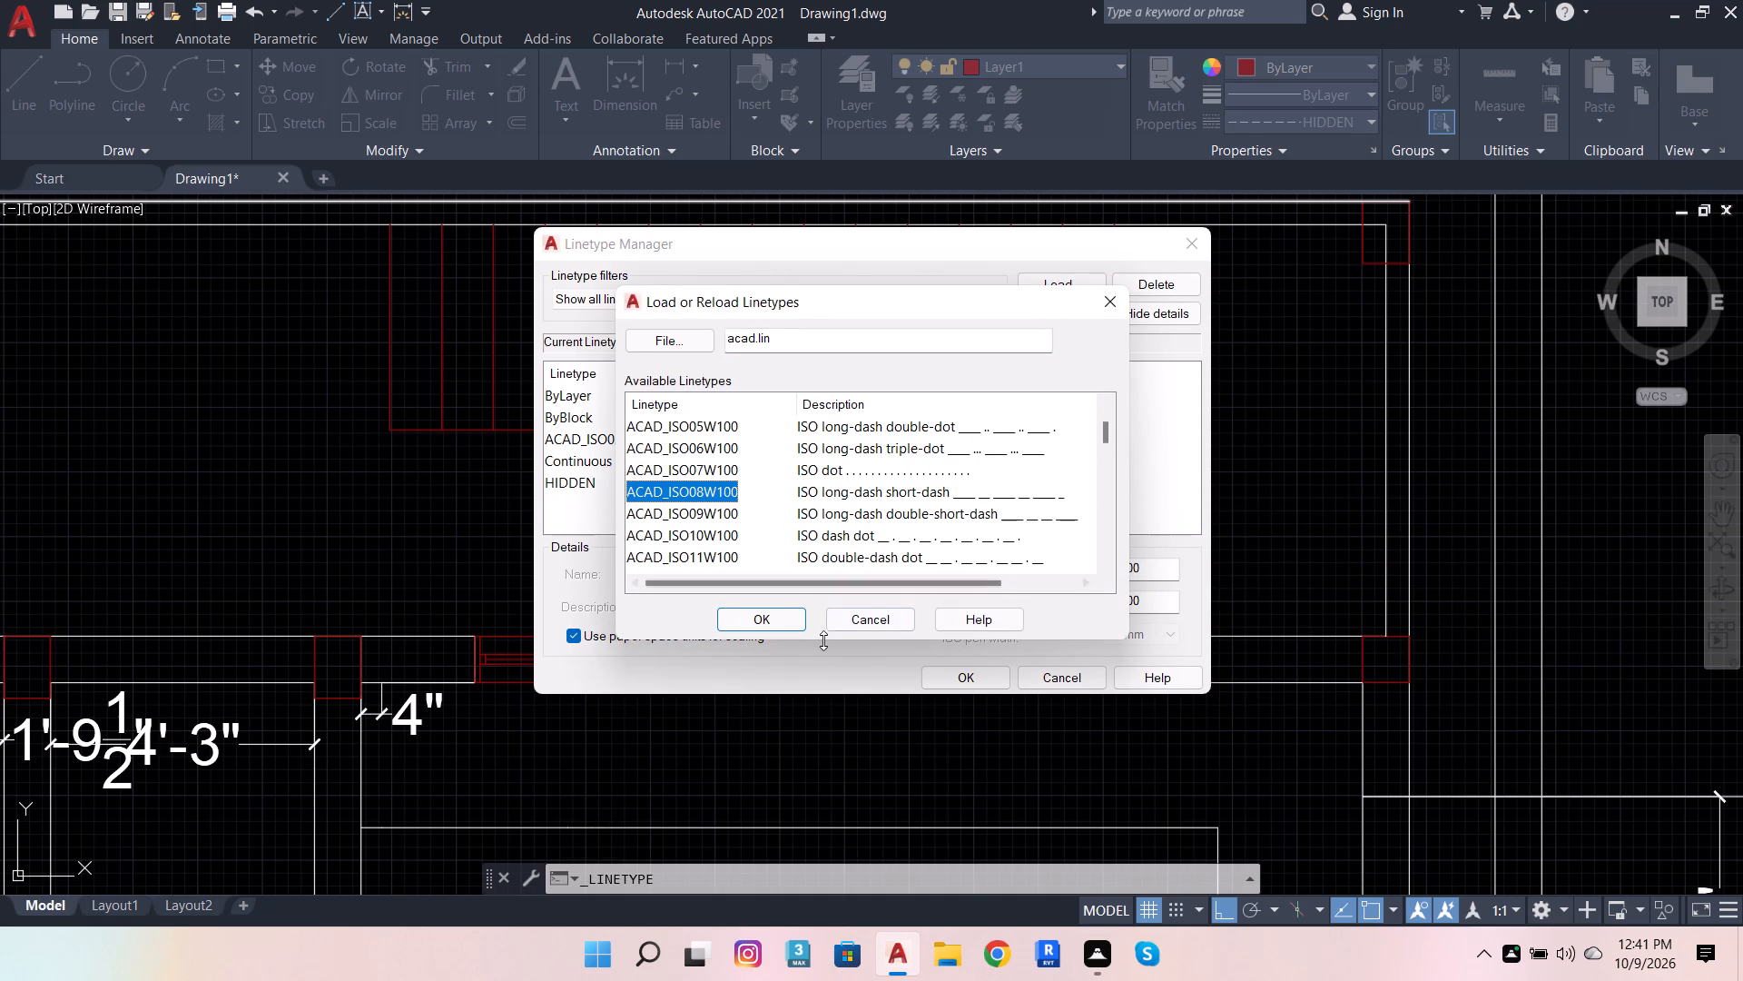
click(773, 625)
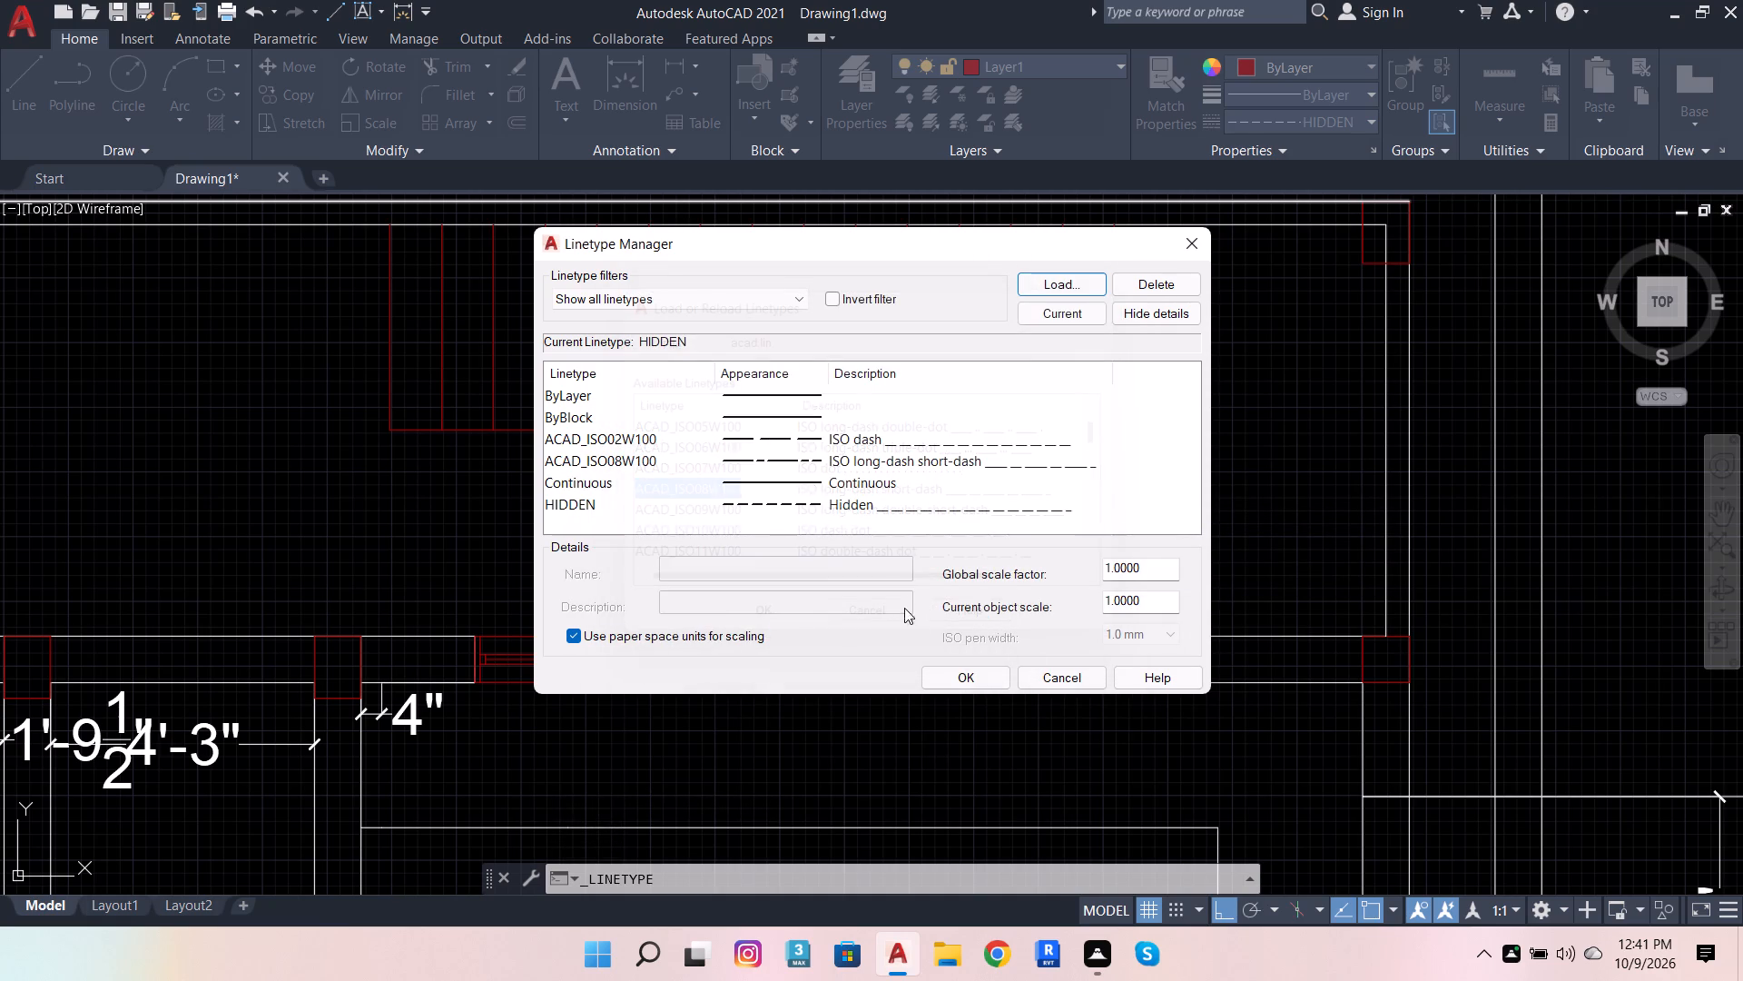
click(958, 682)
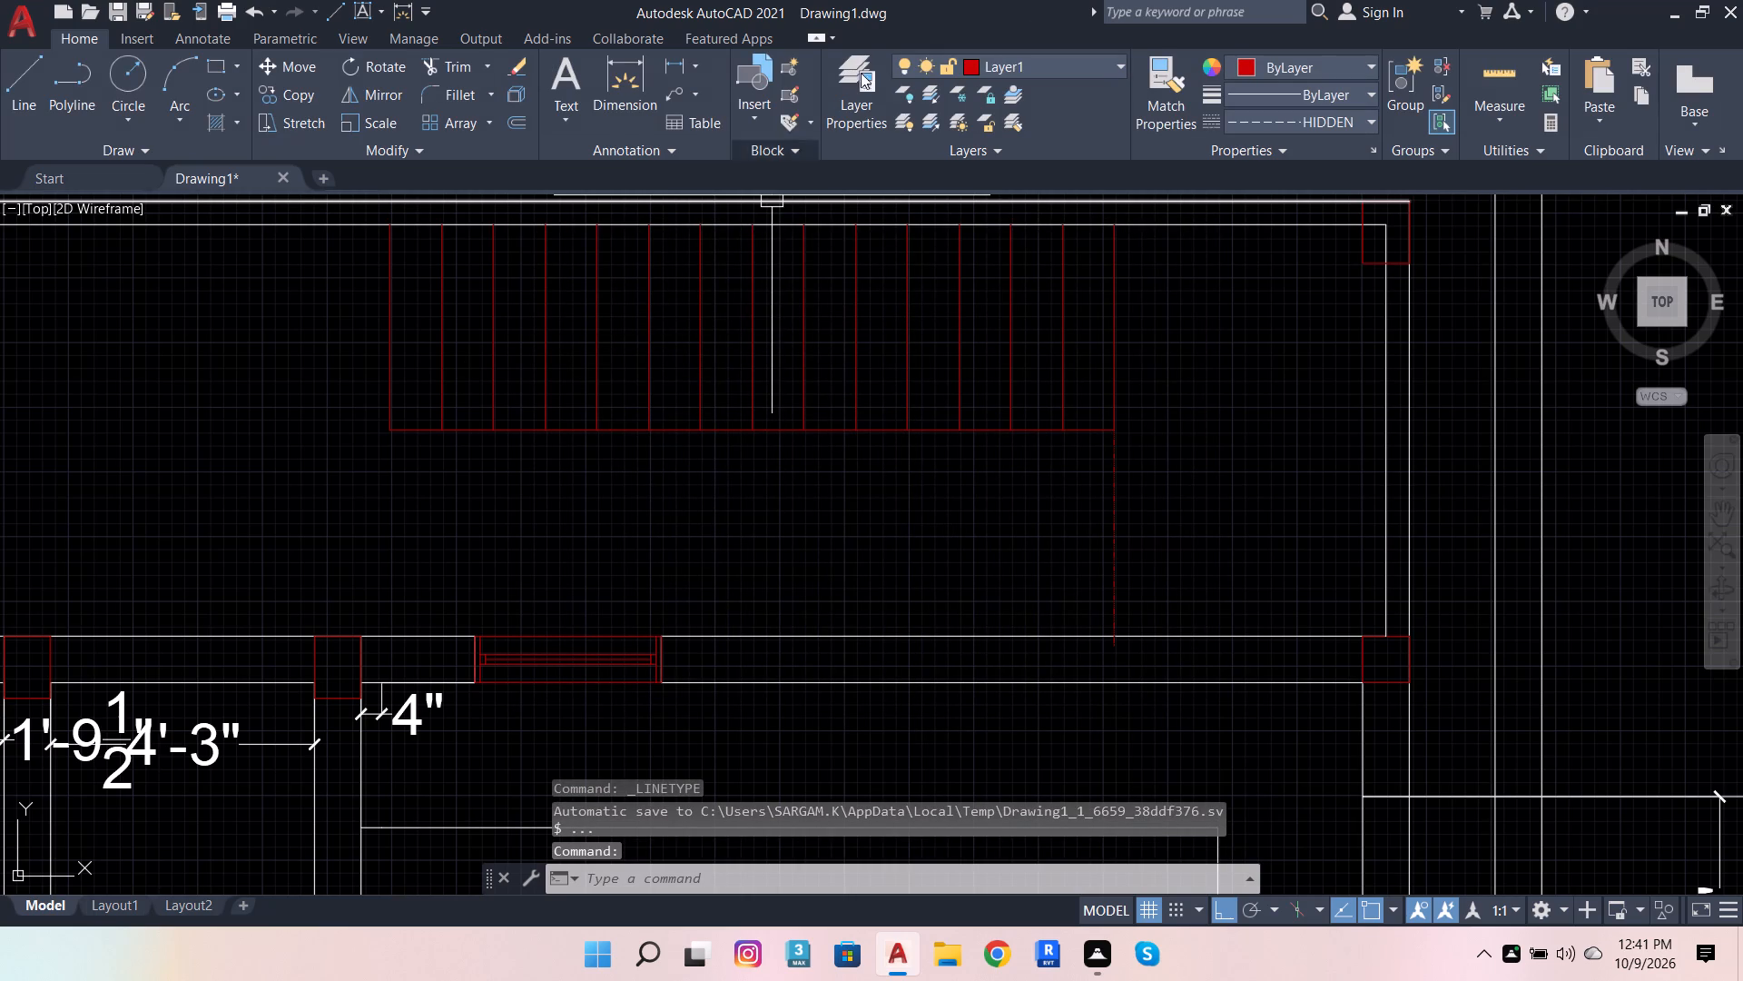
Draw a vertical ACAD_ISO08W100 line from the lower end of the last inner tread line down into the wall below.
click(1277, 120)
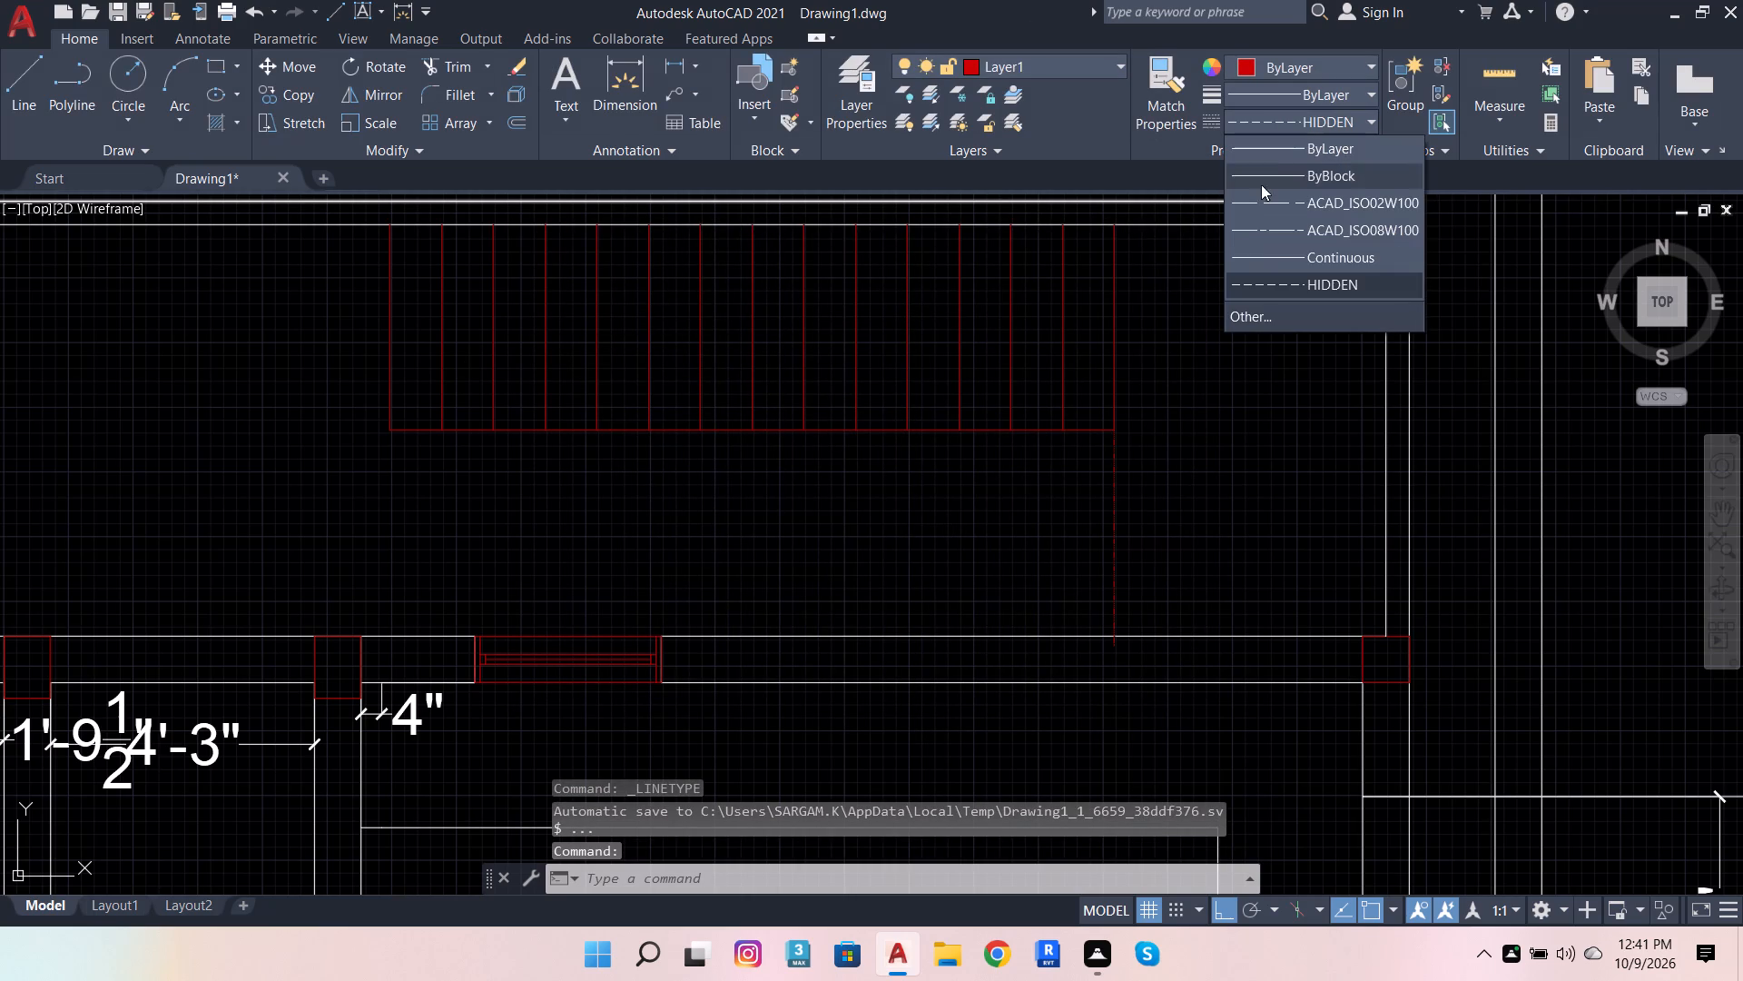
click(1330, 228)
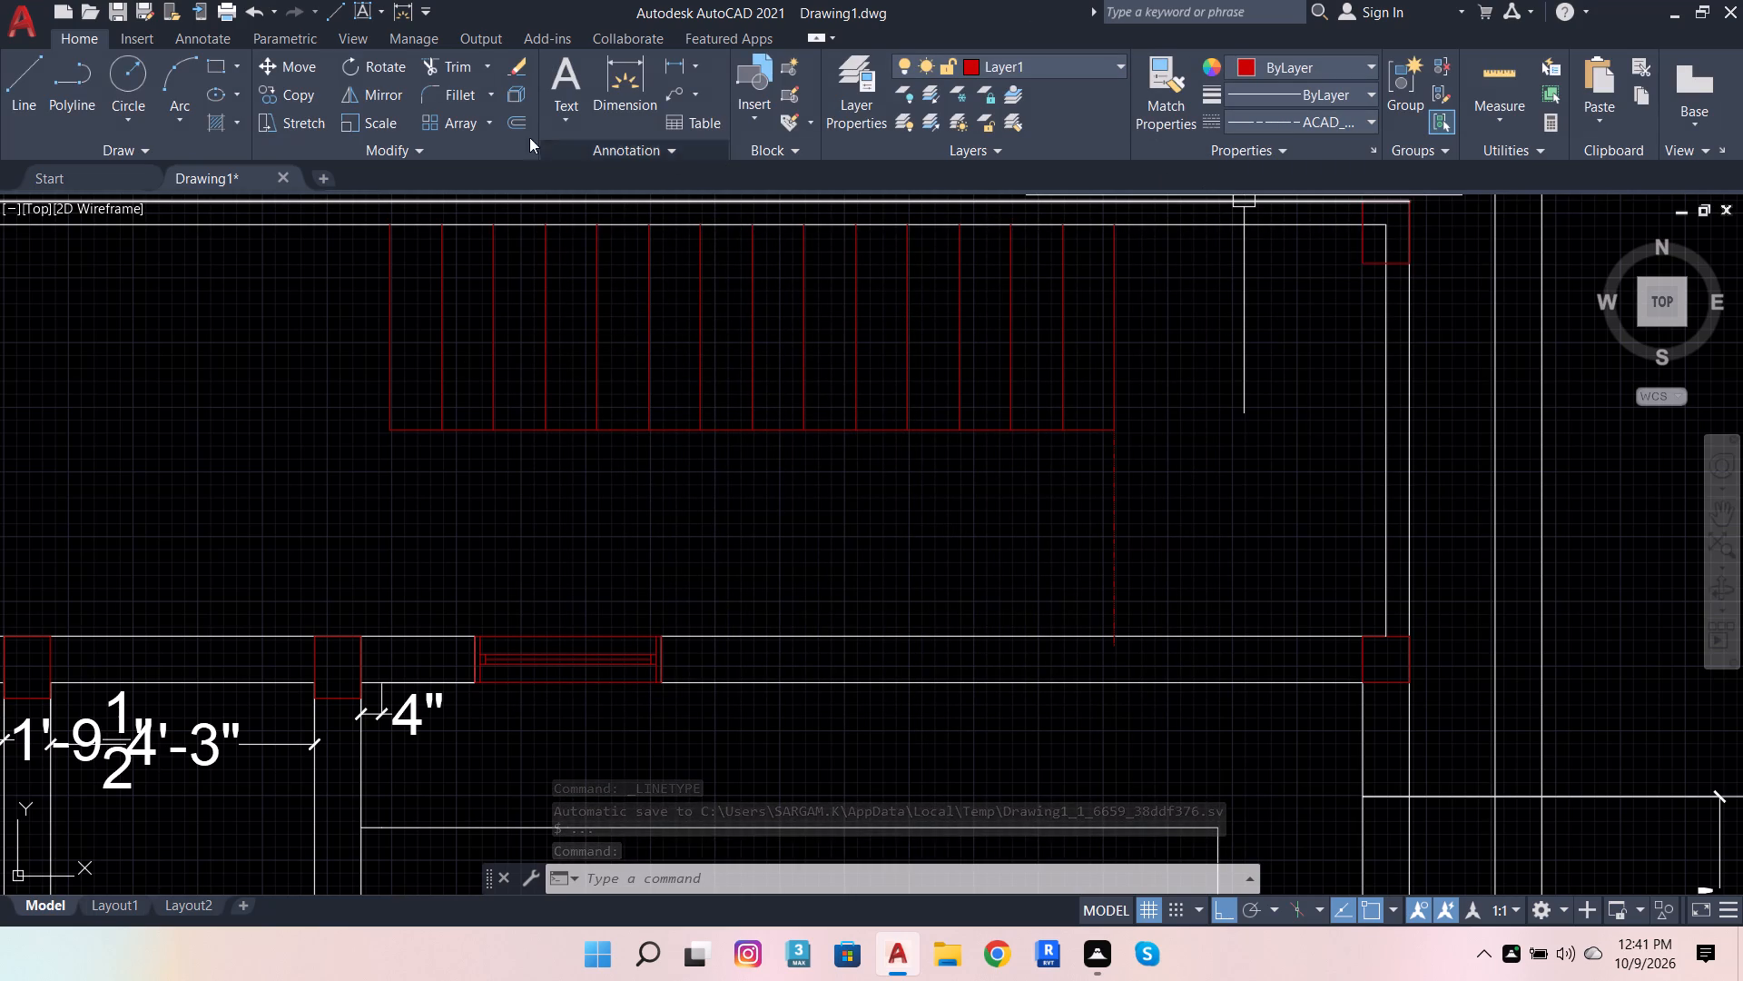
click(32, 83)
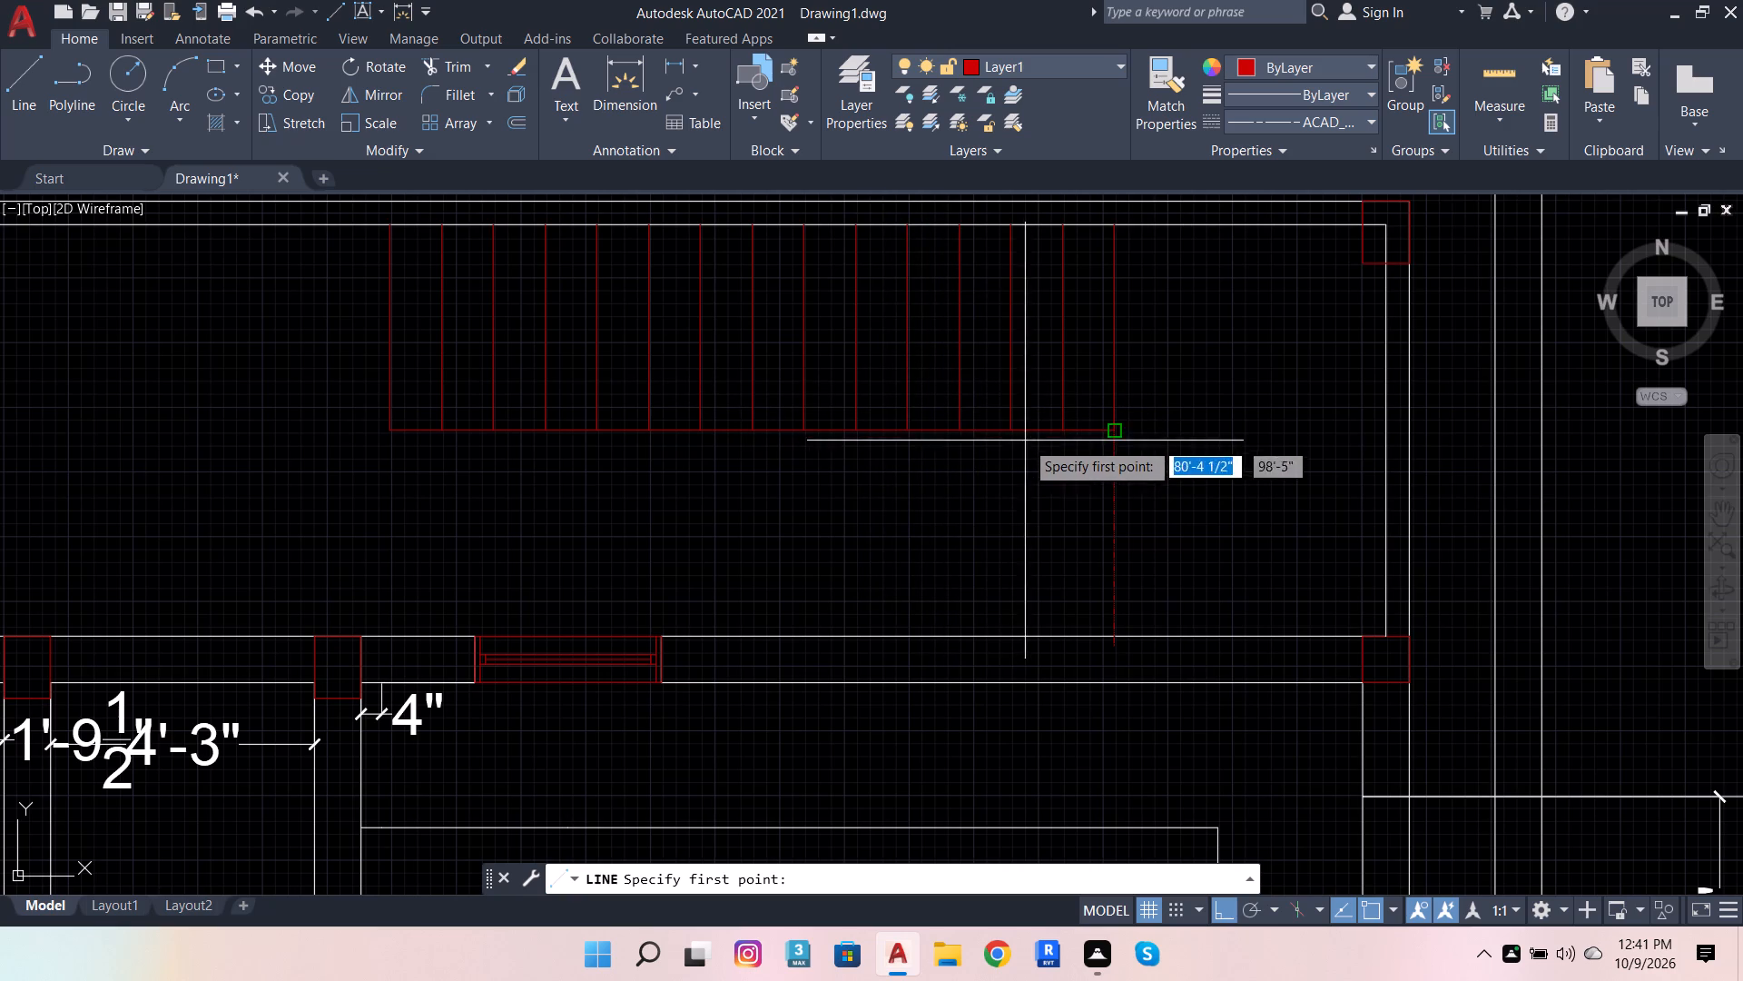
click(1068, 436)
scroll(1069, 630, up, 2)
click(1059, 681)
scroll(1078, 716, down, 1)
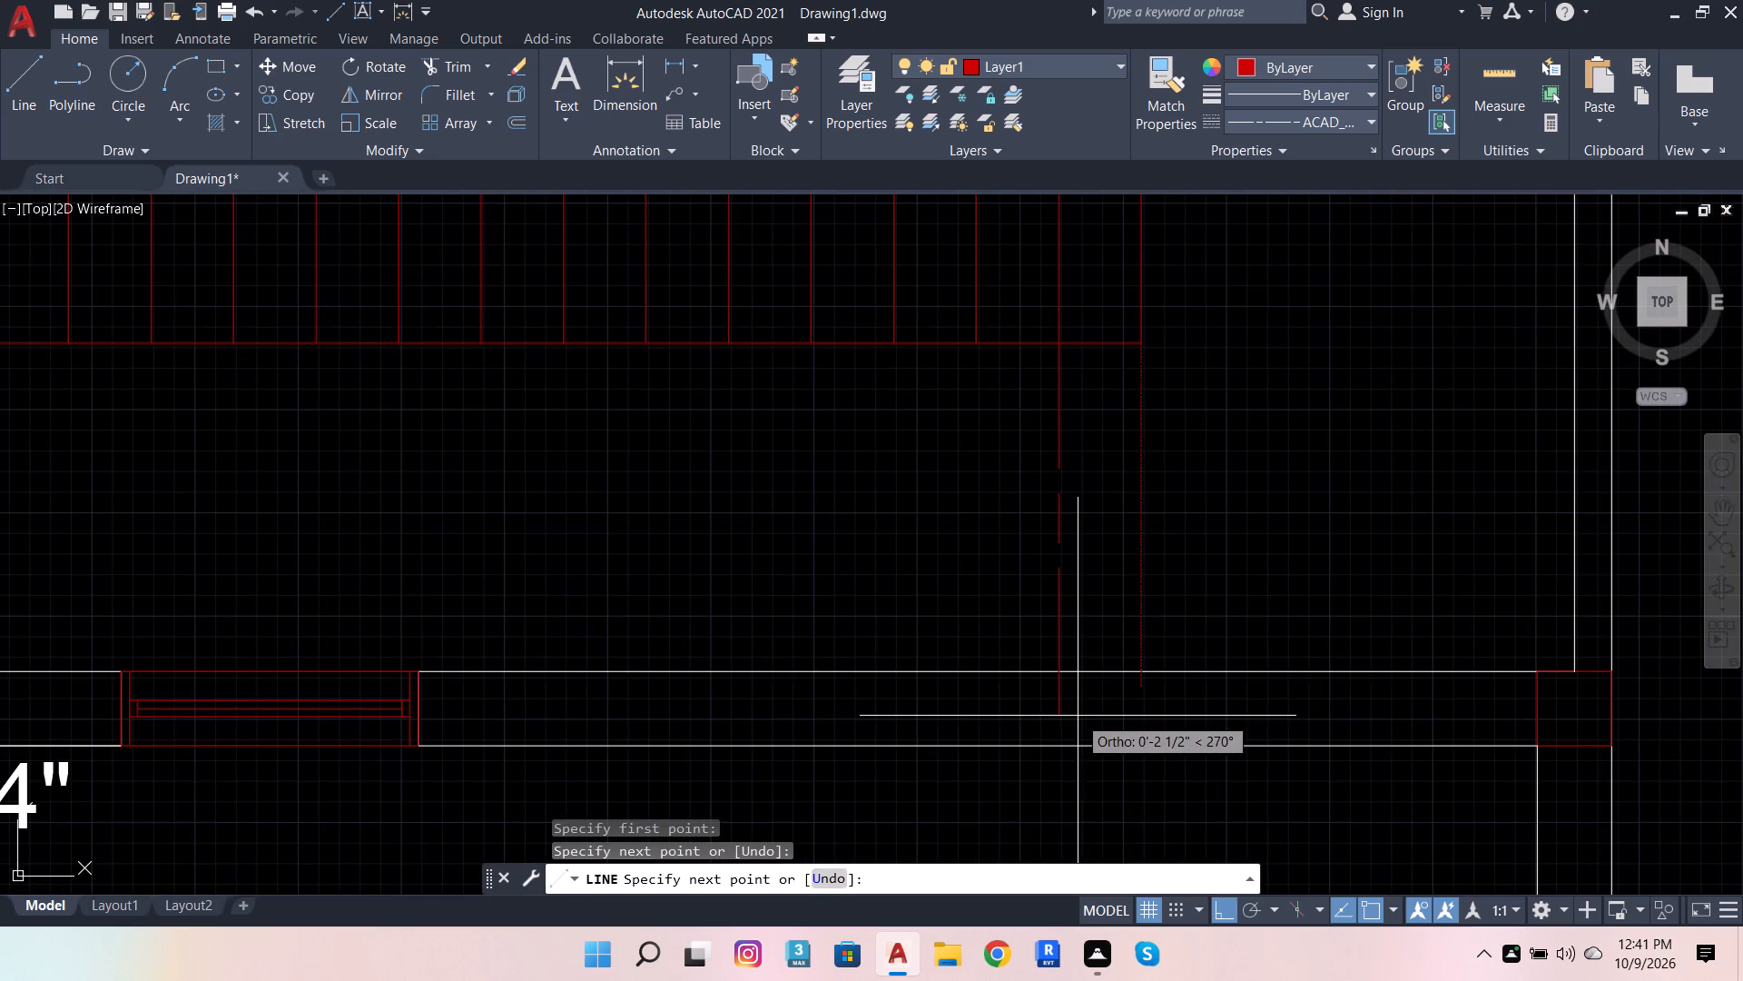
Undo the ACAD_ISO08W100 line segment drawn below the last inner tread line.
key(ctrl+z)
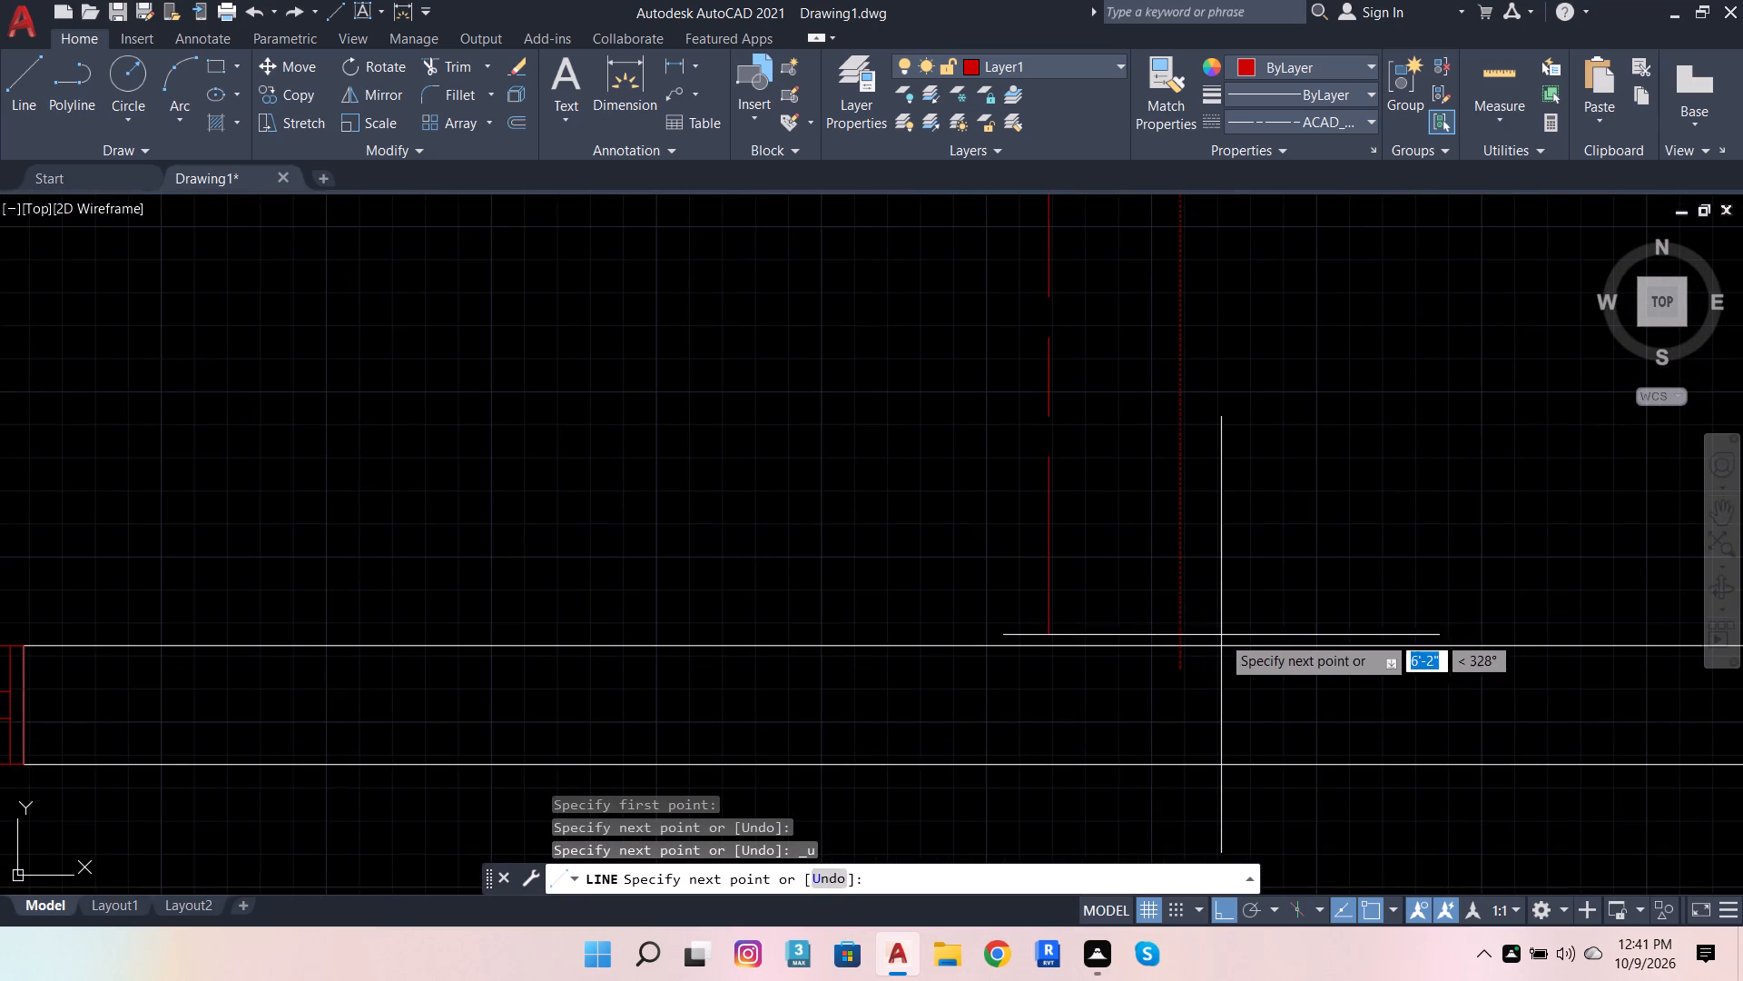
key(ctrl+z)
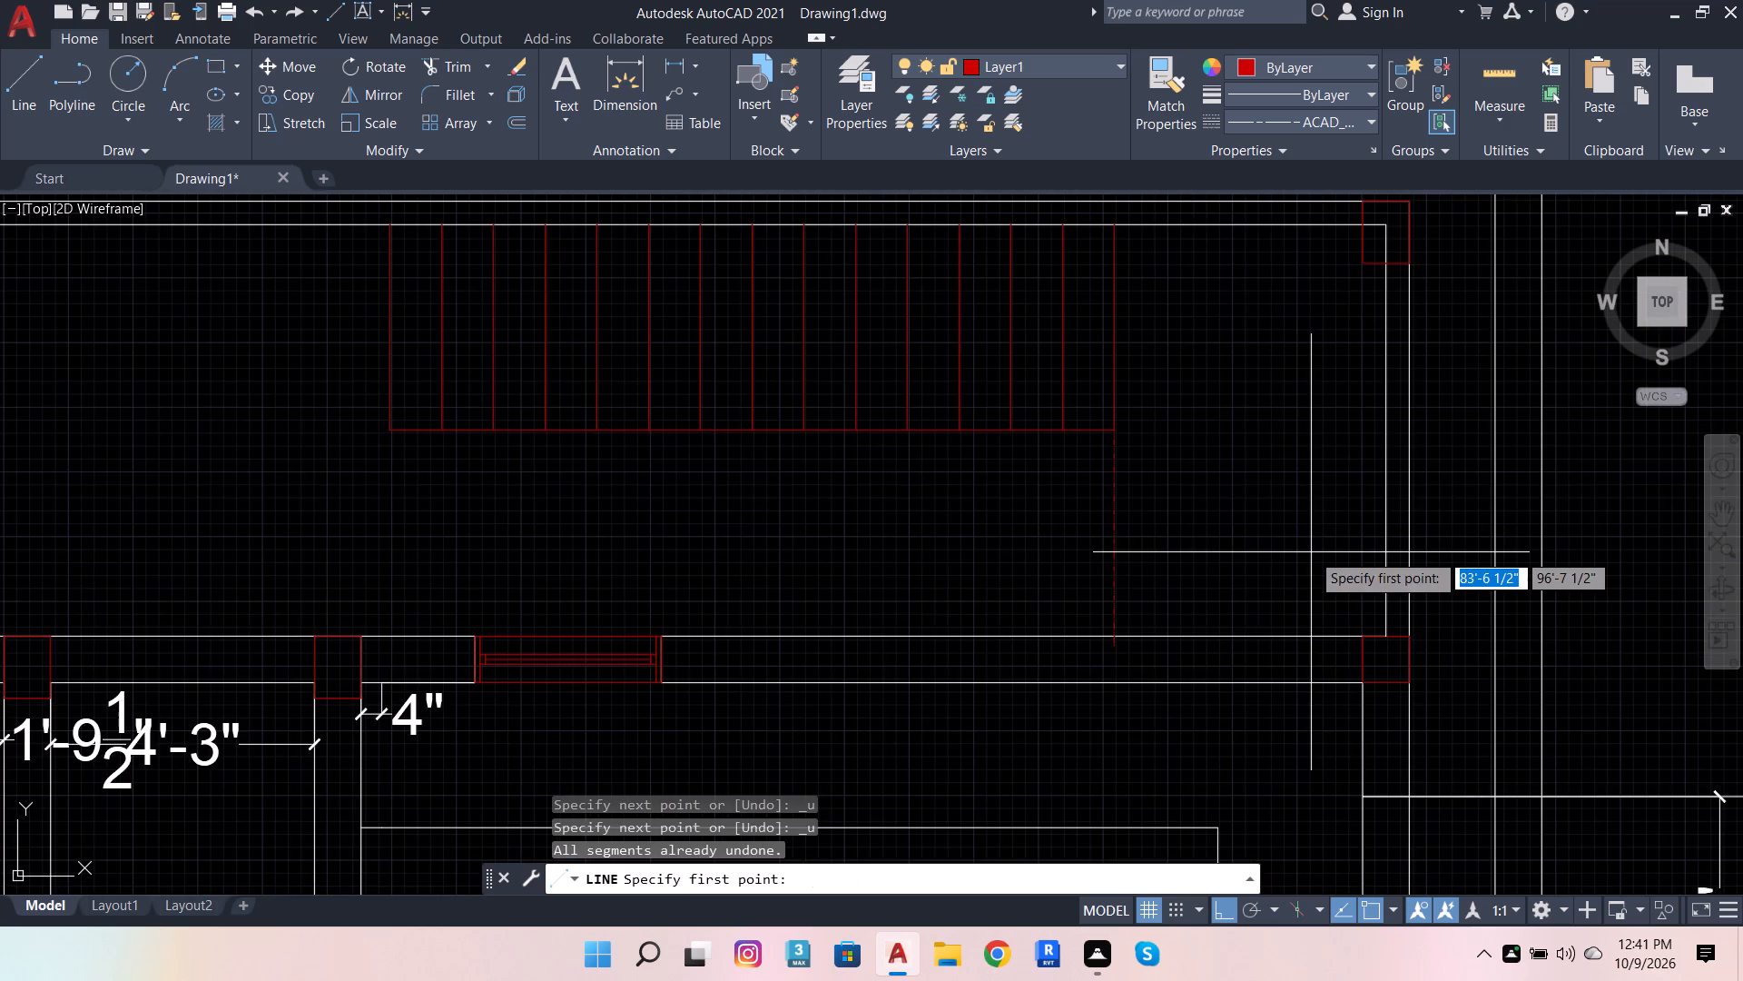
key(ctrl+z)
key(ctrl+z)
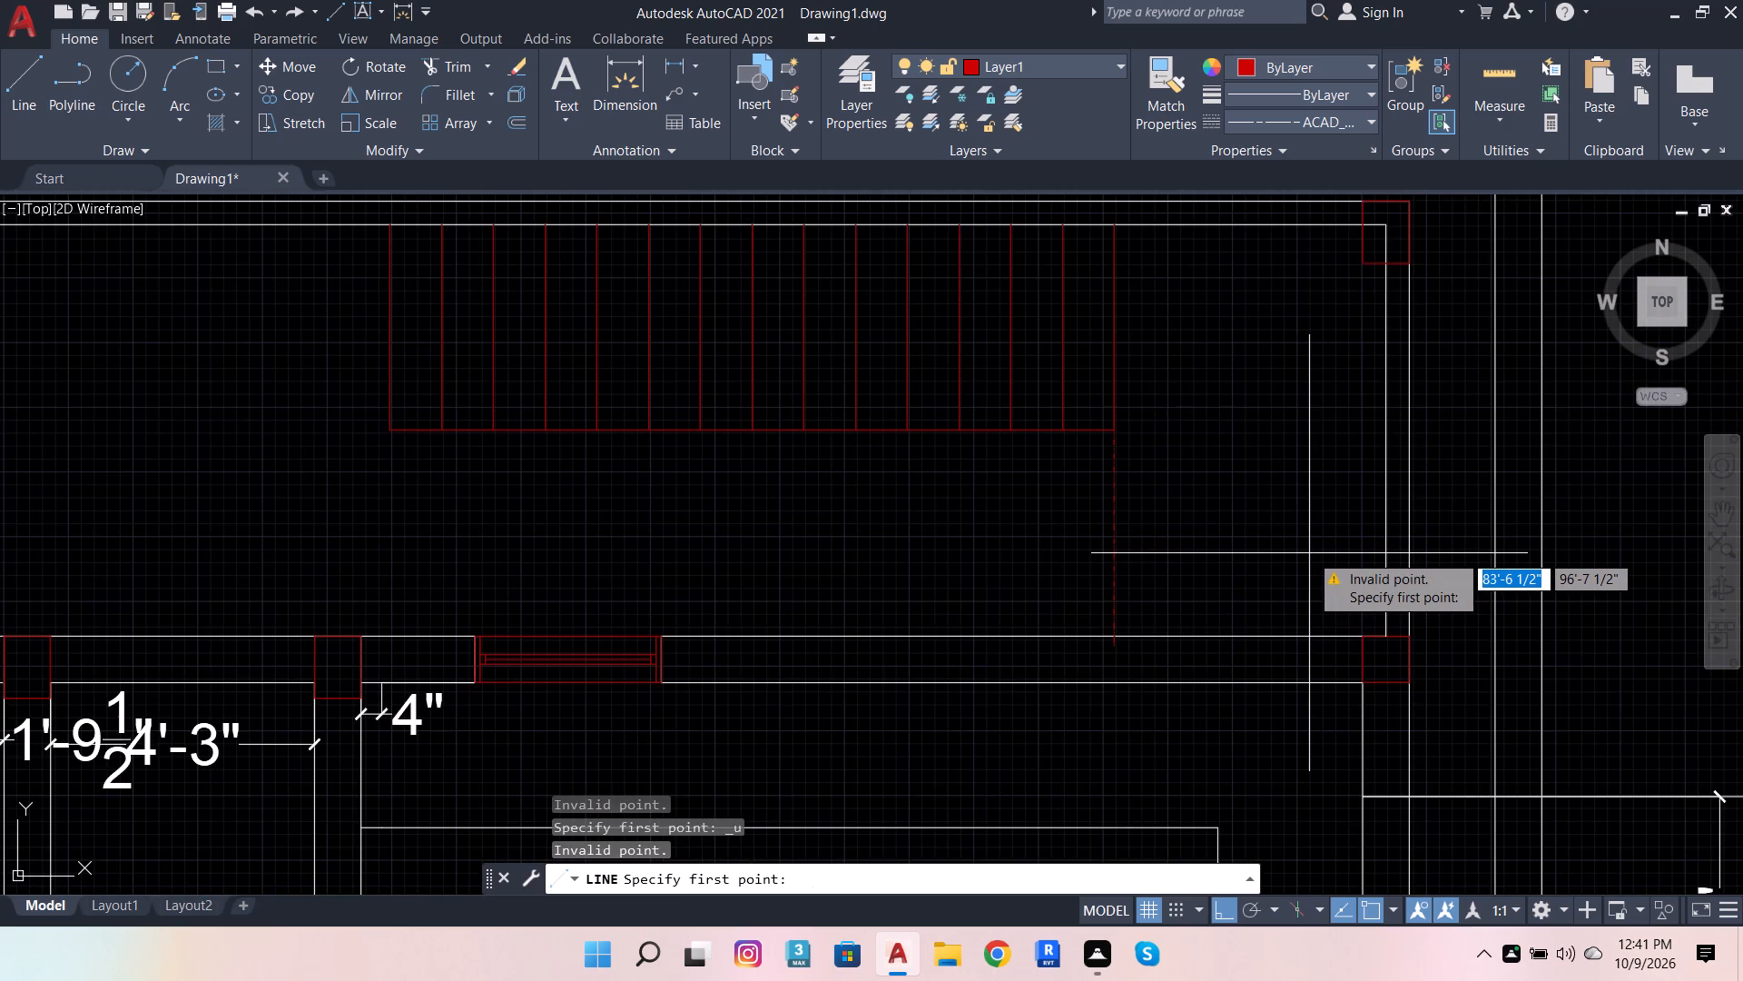
Load the ACAD_ISO03W100 dash-space linetype from acad.lin and make it the current linetype.
click(1353, 124)
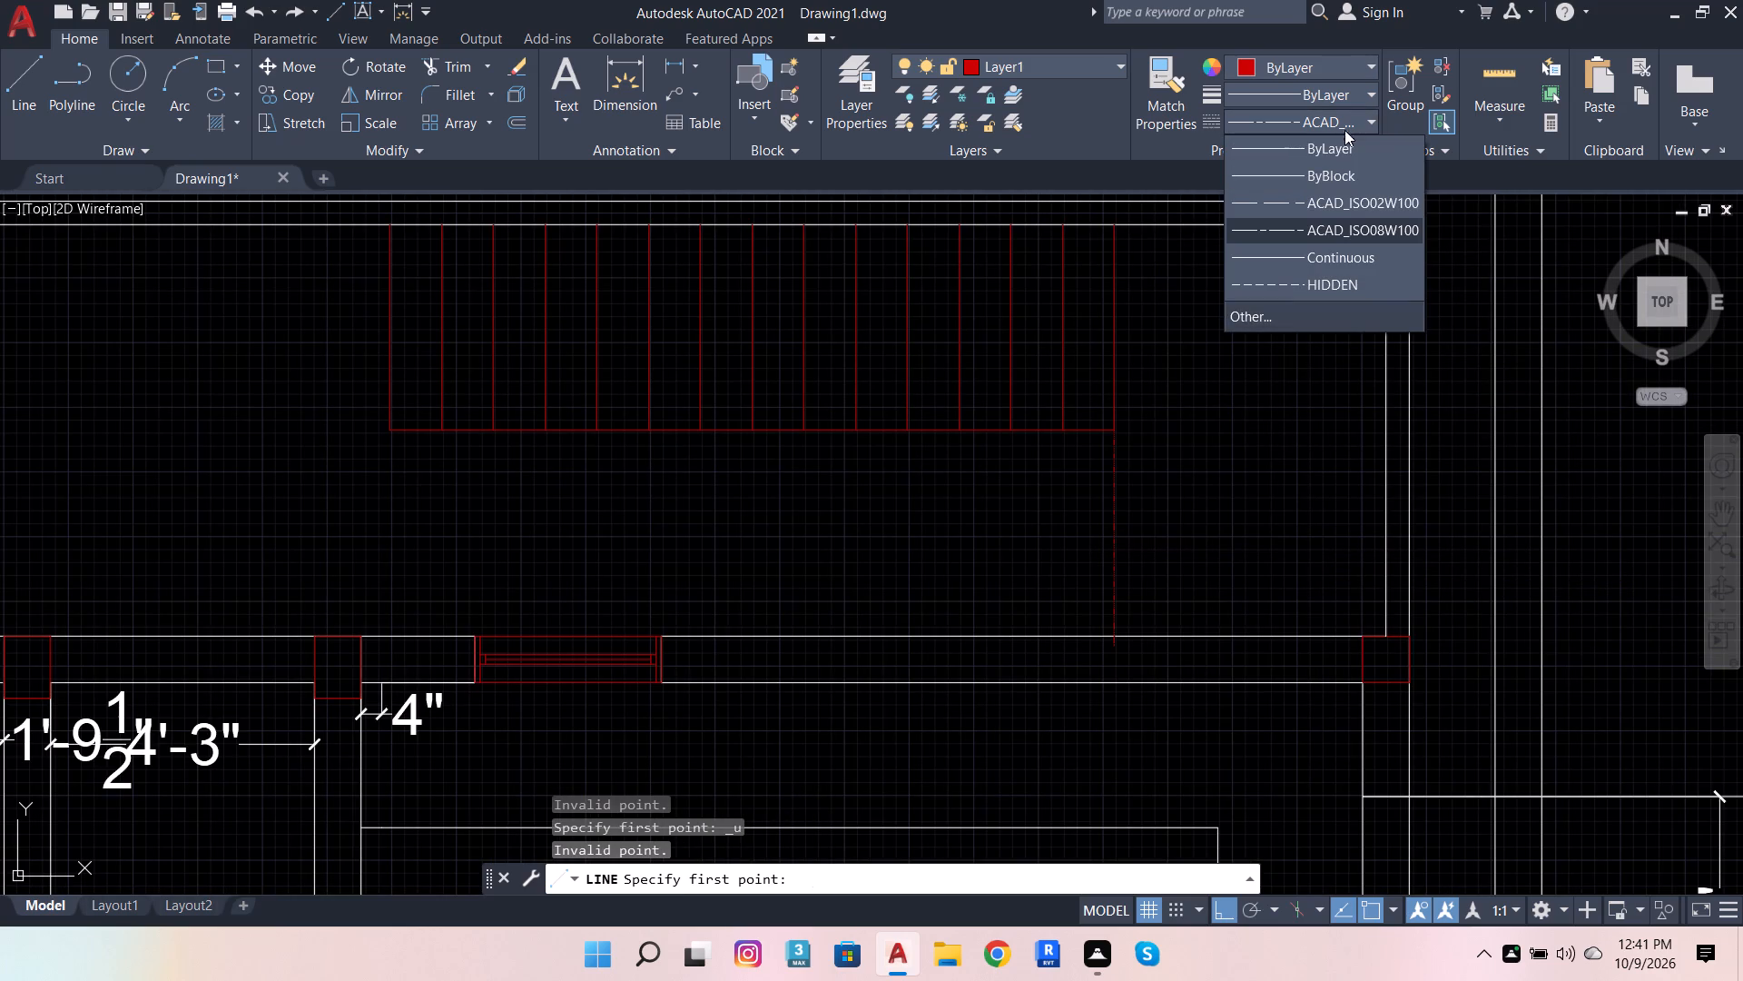
click(1332, 322)
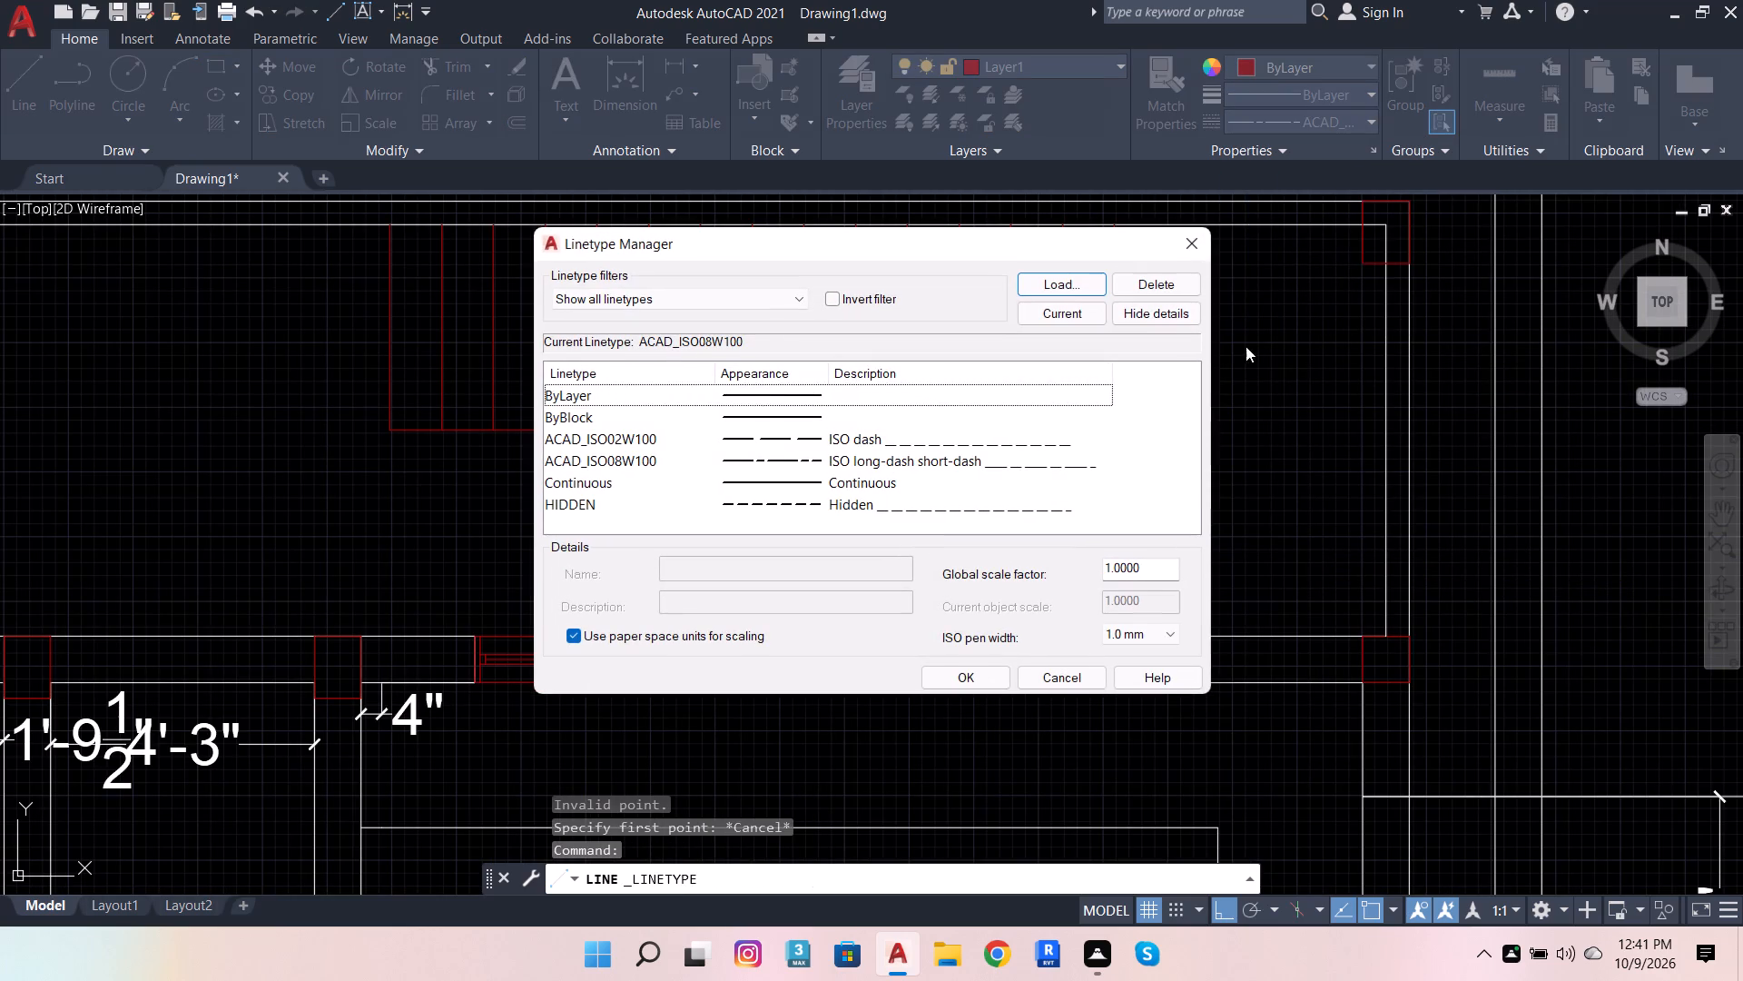
click(1062, 284)
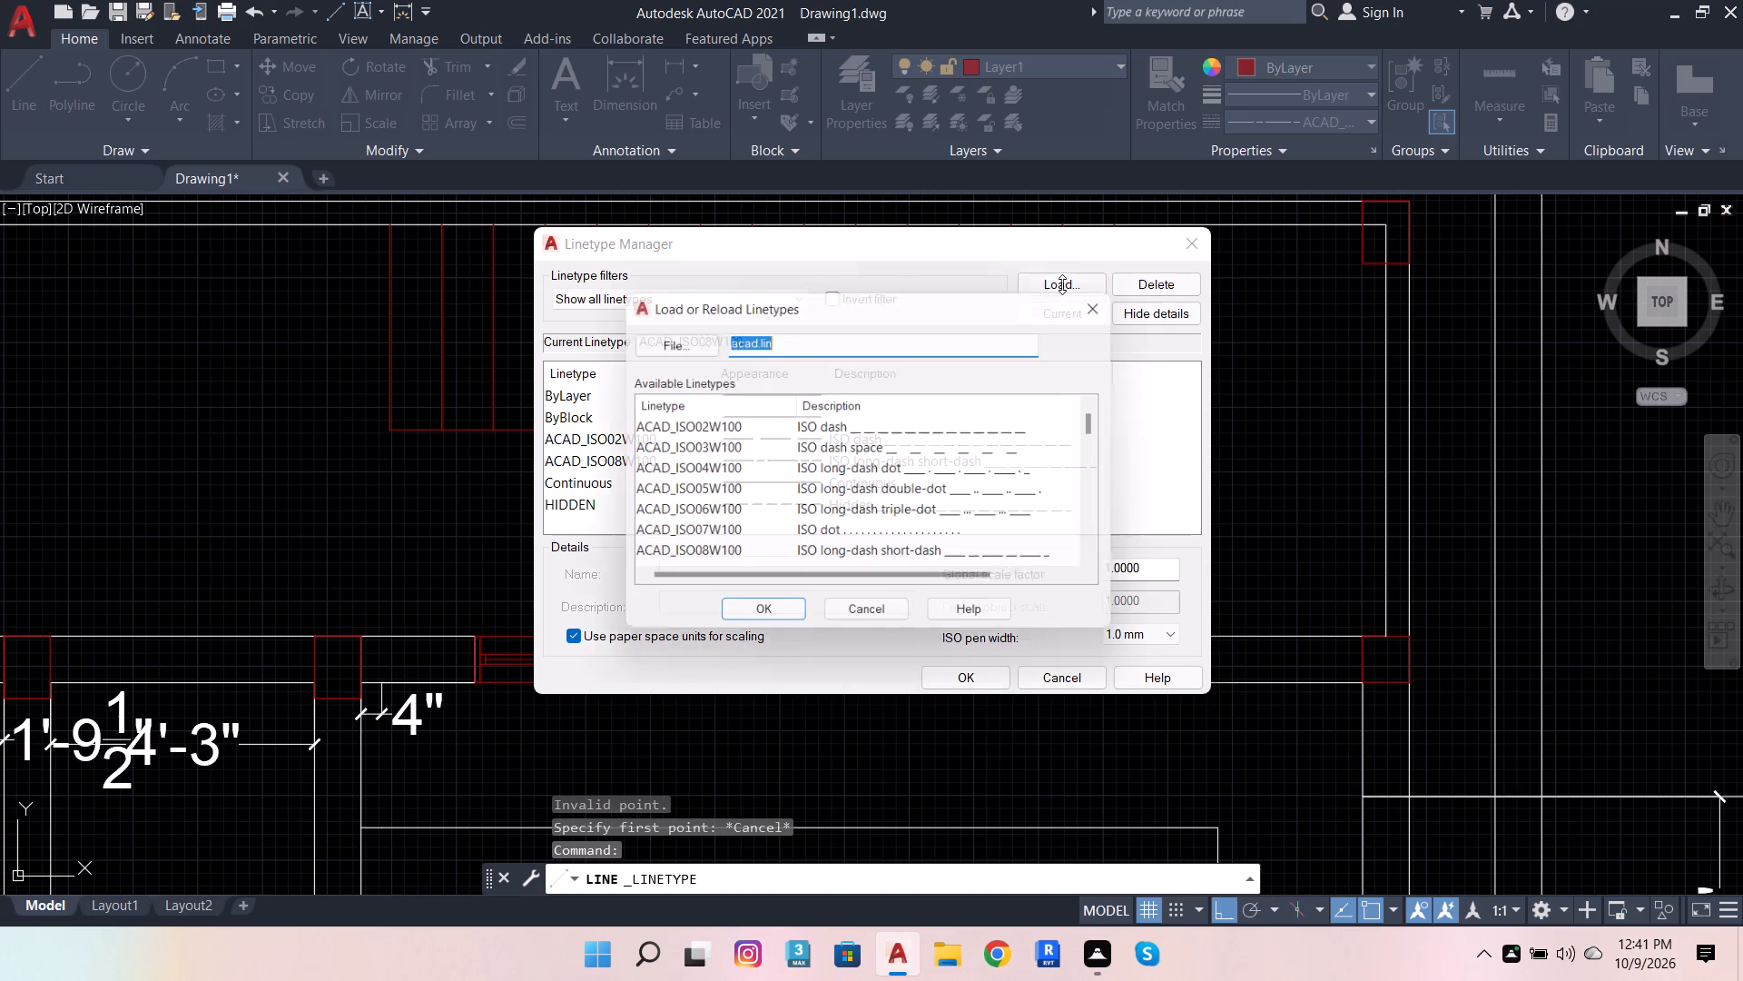
scroll(921, 438, down, 1)
scroll(920, 443, up, 1)
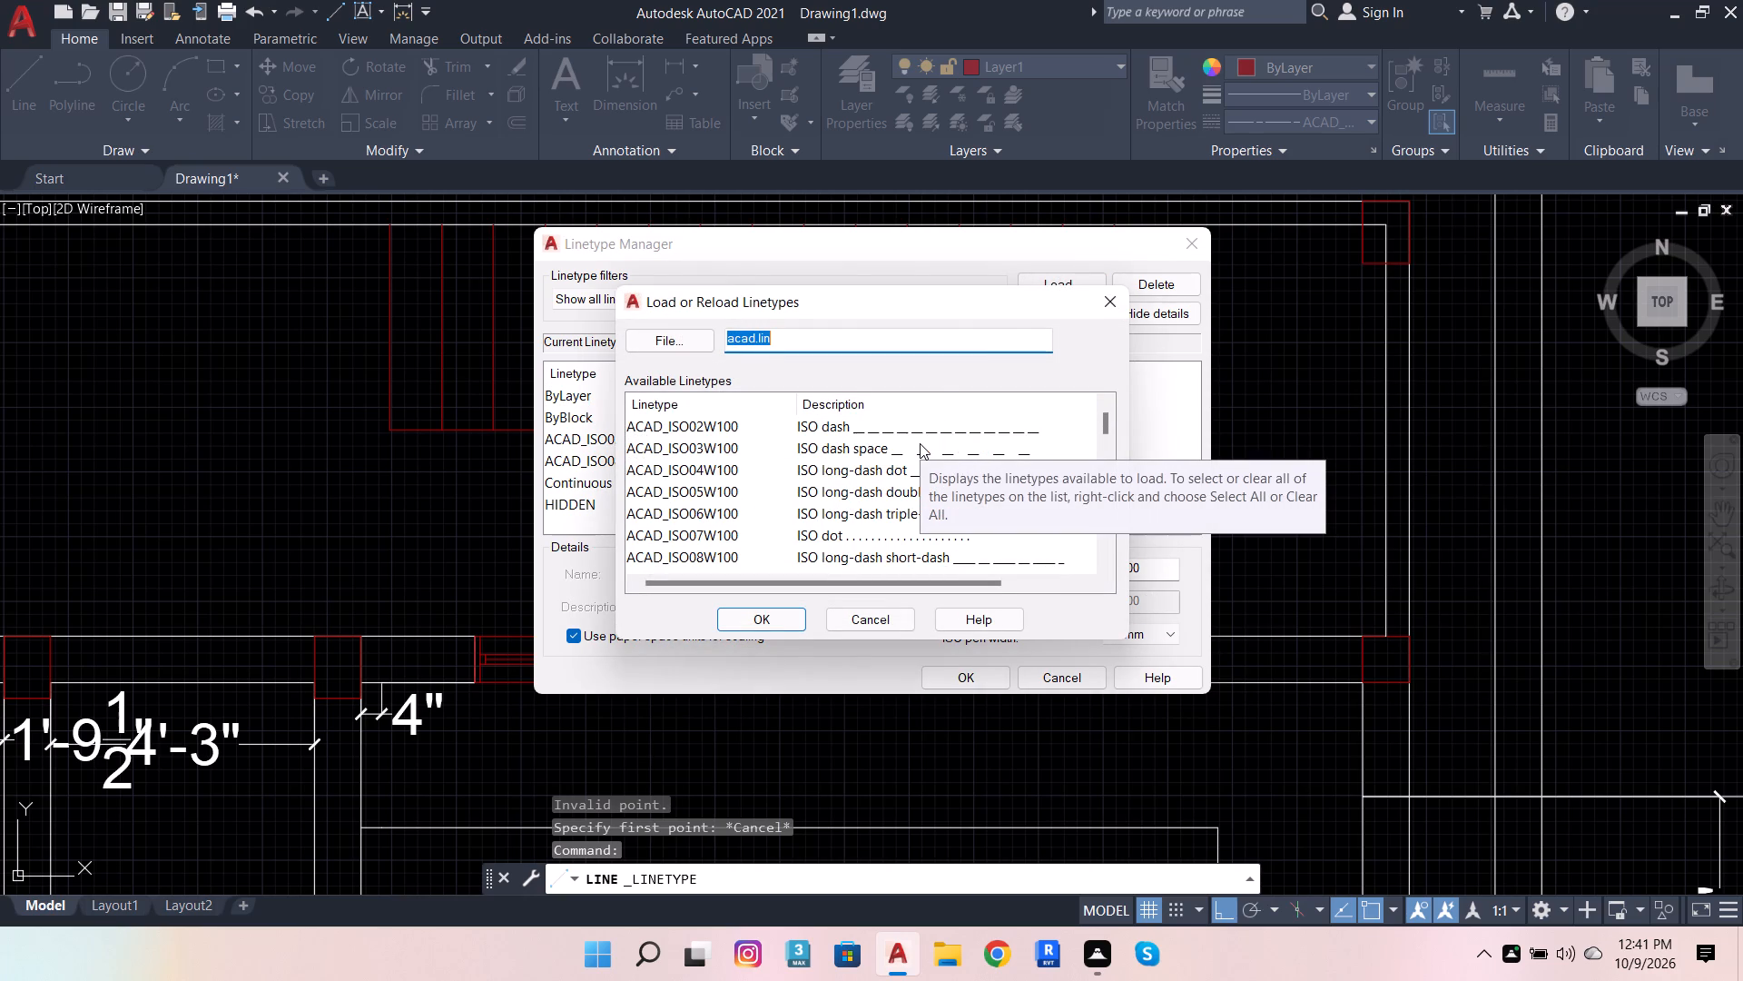
scroll(902, 461, up, 1)
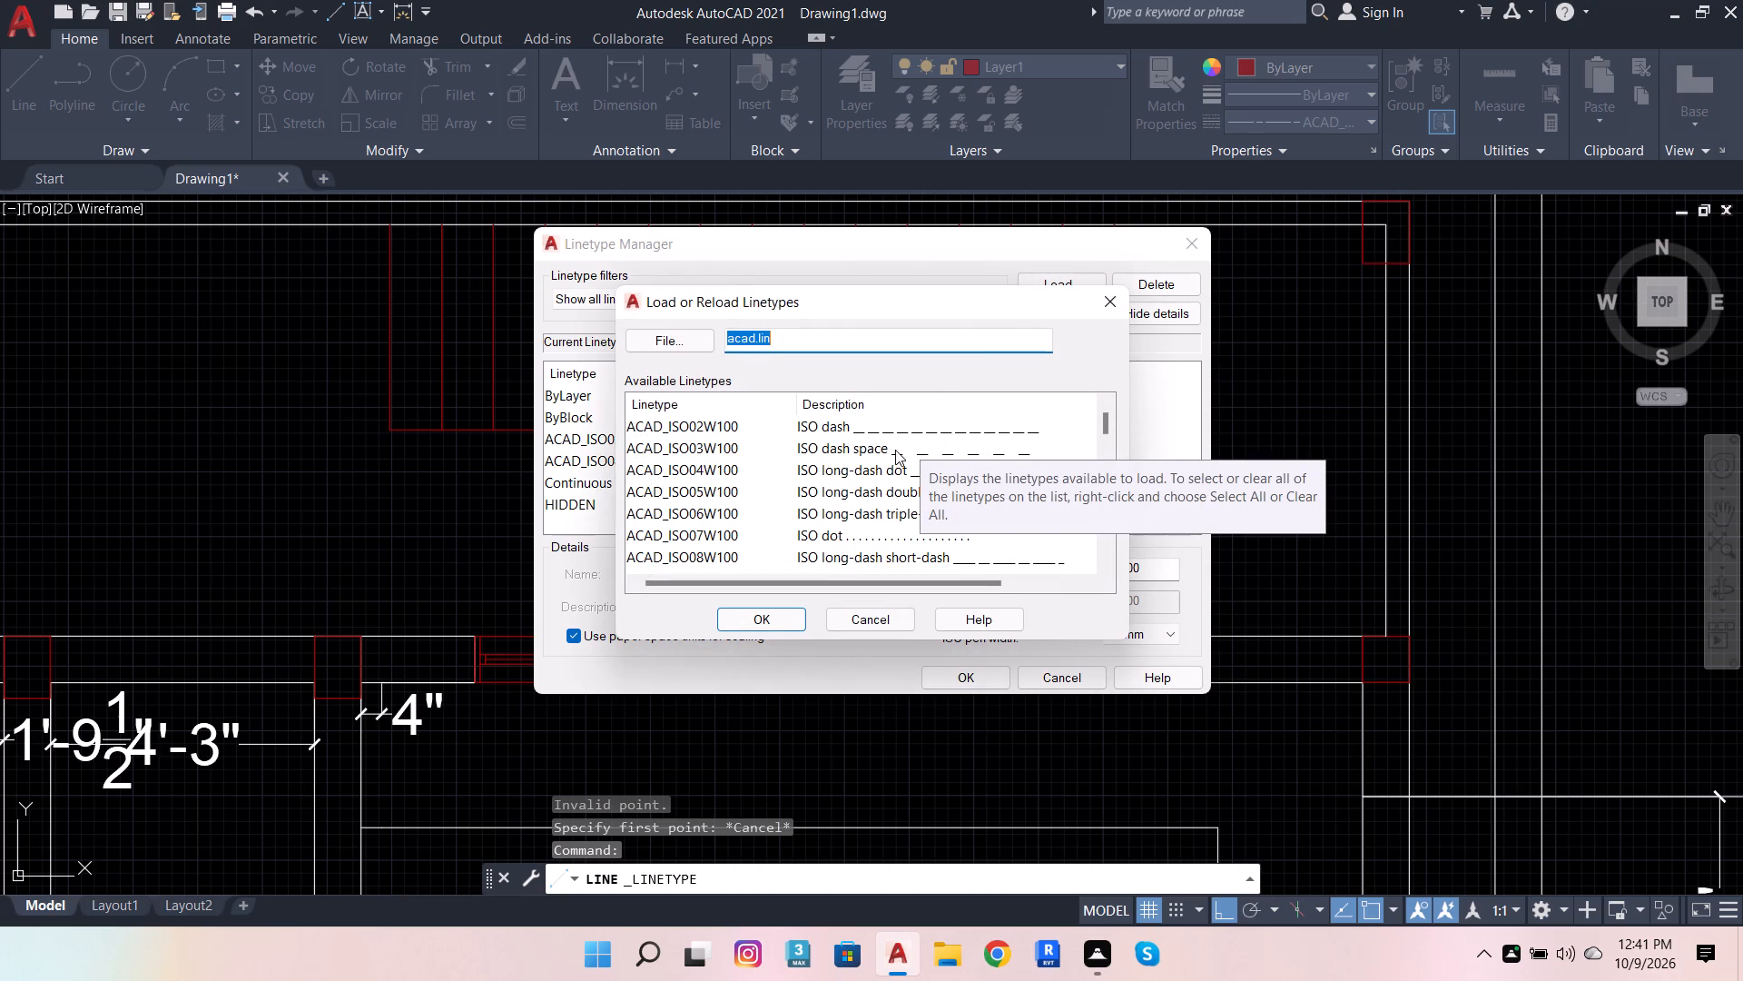
click(895, 450)
click(950, 679)
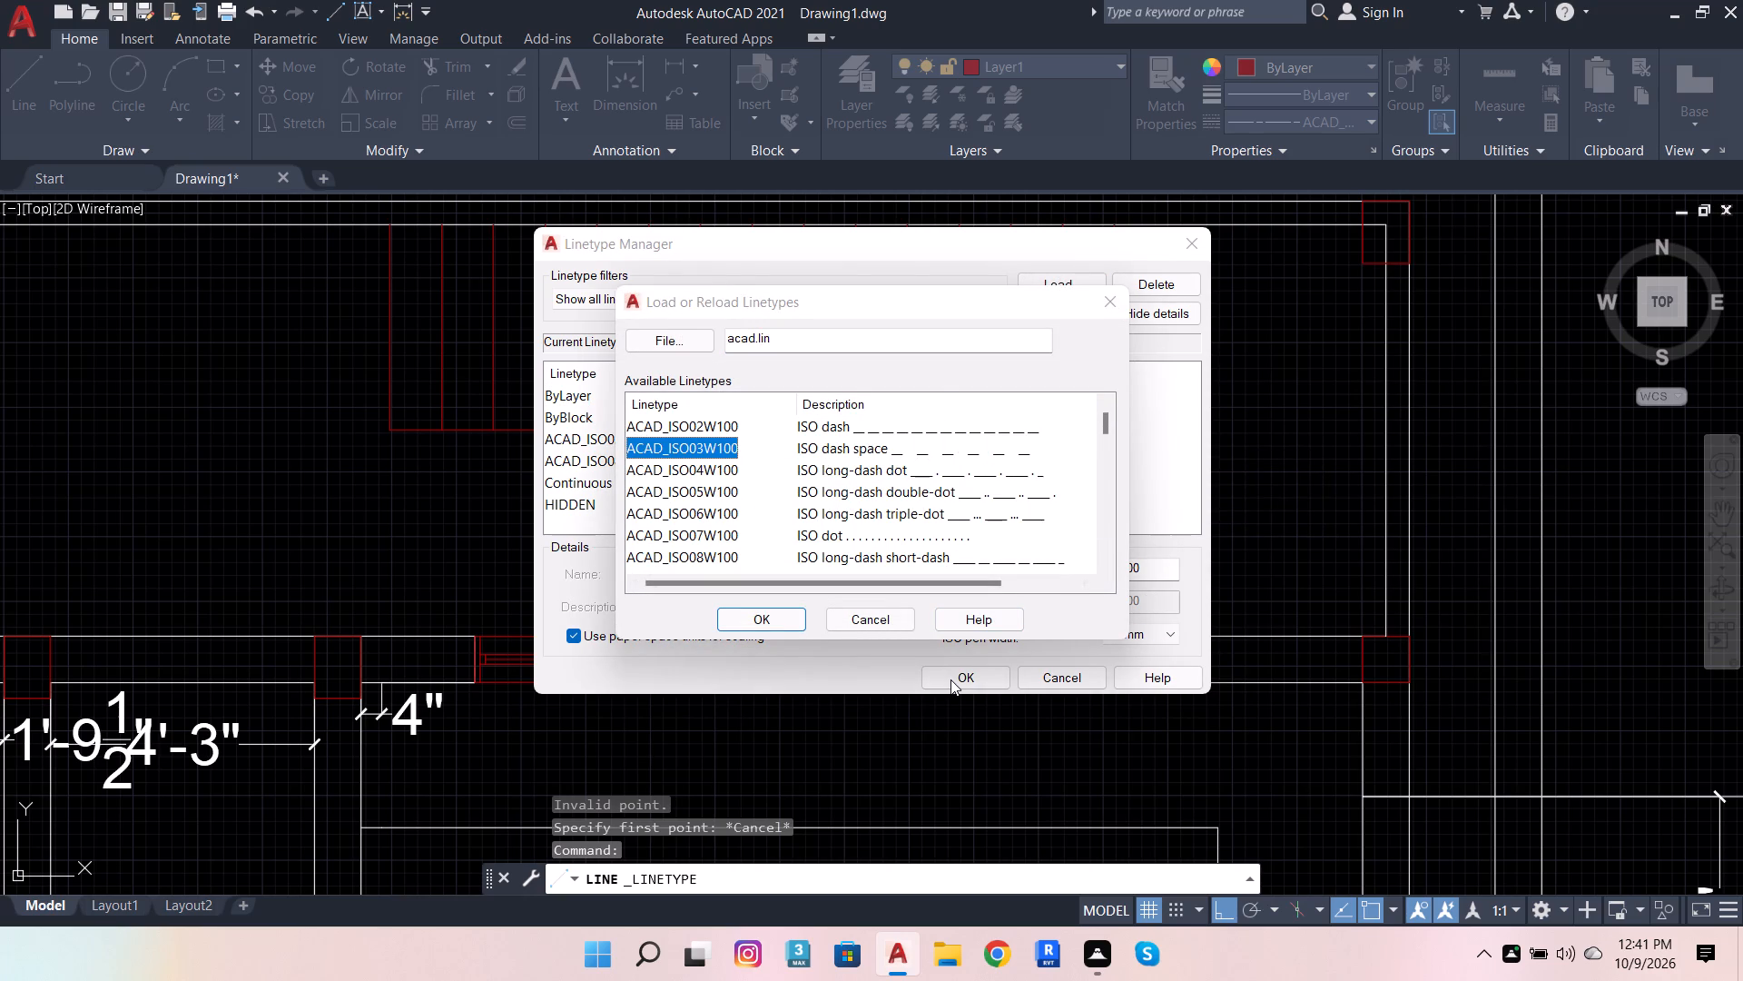
click(738, 619)
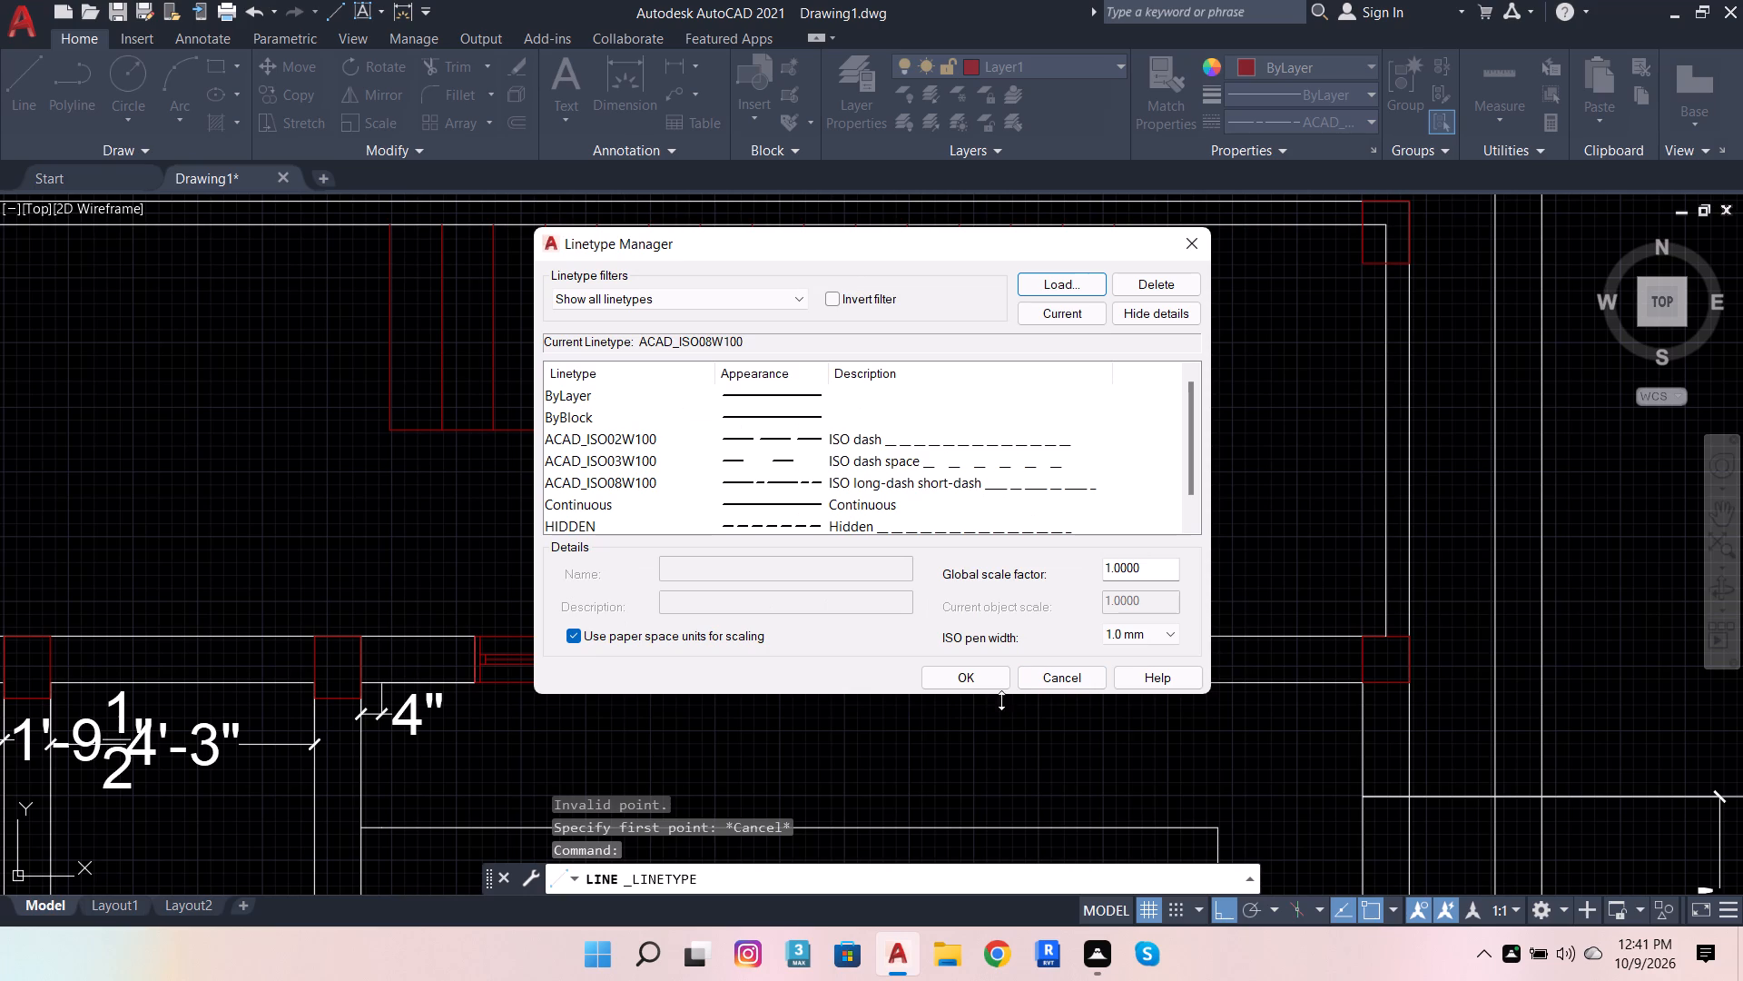
click(995, 677)
click(1278, 113)
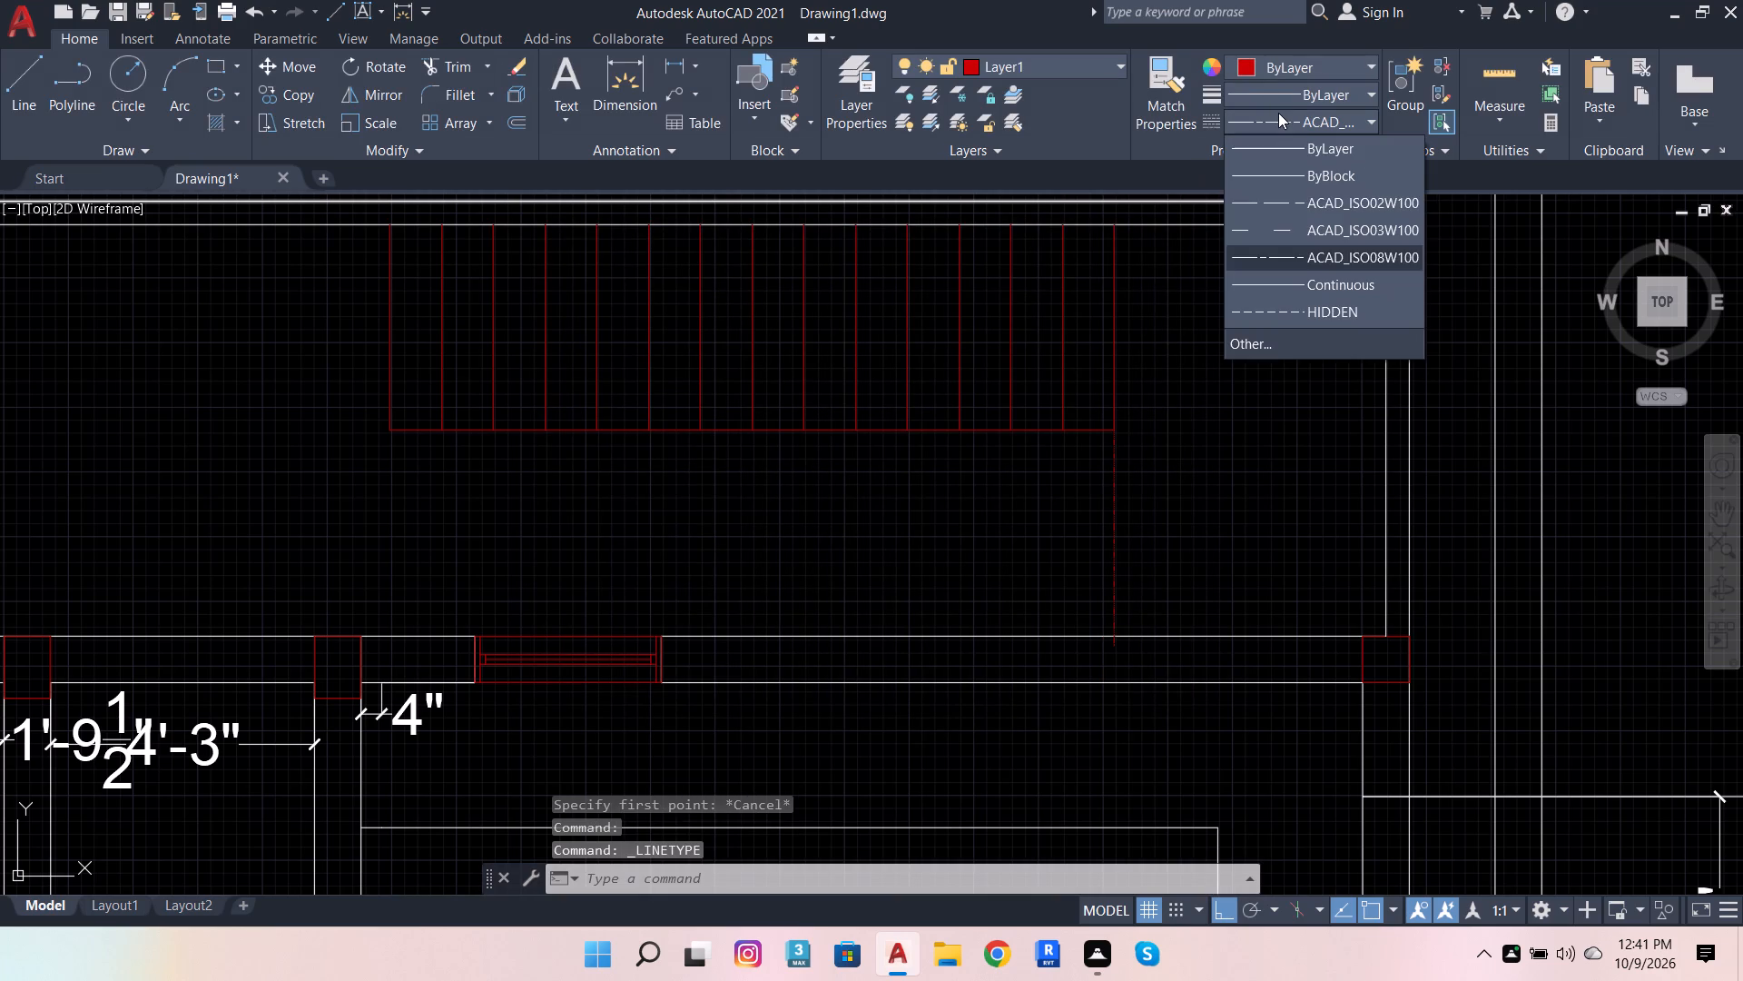
click(1303, 233)
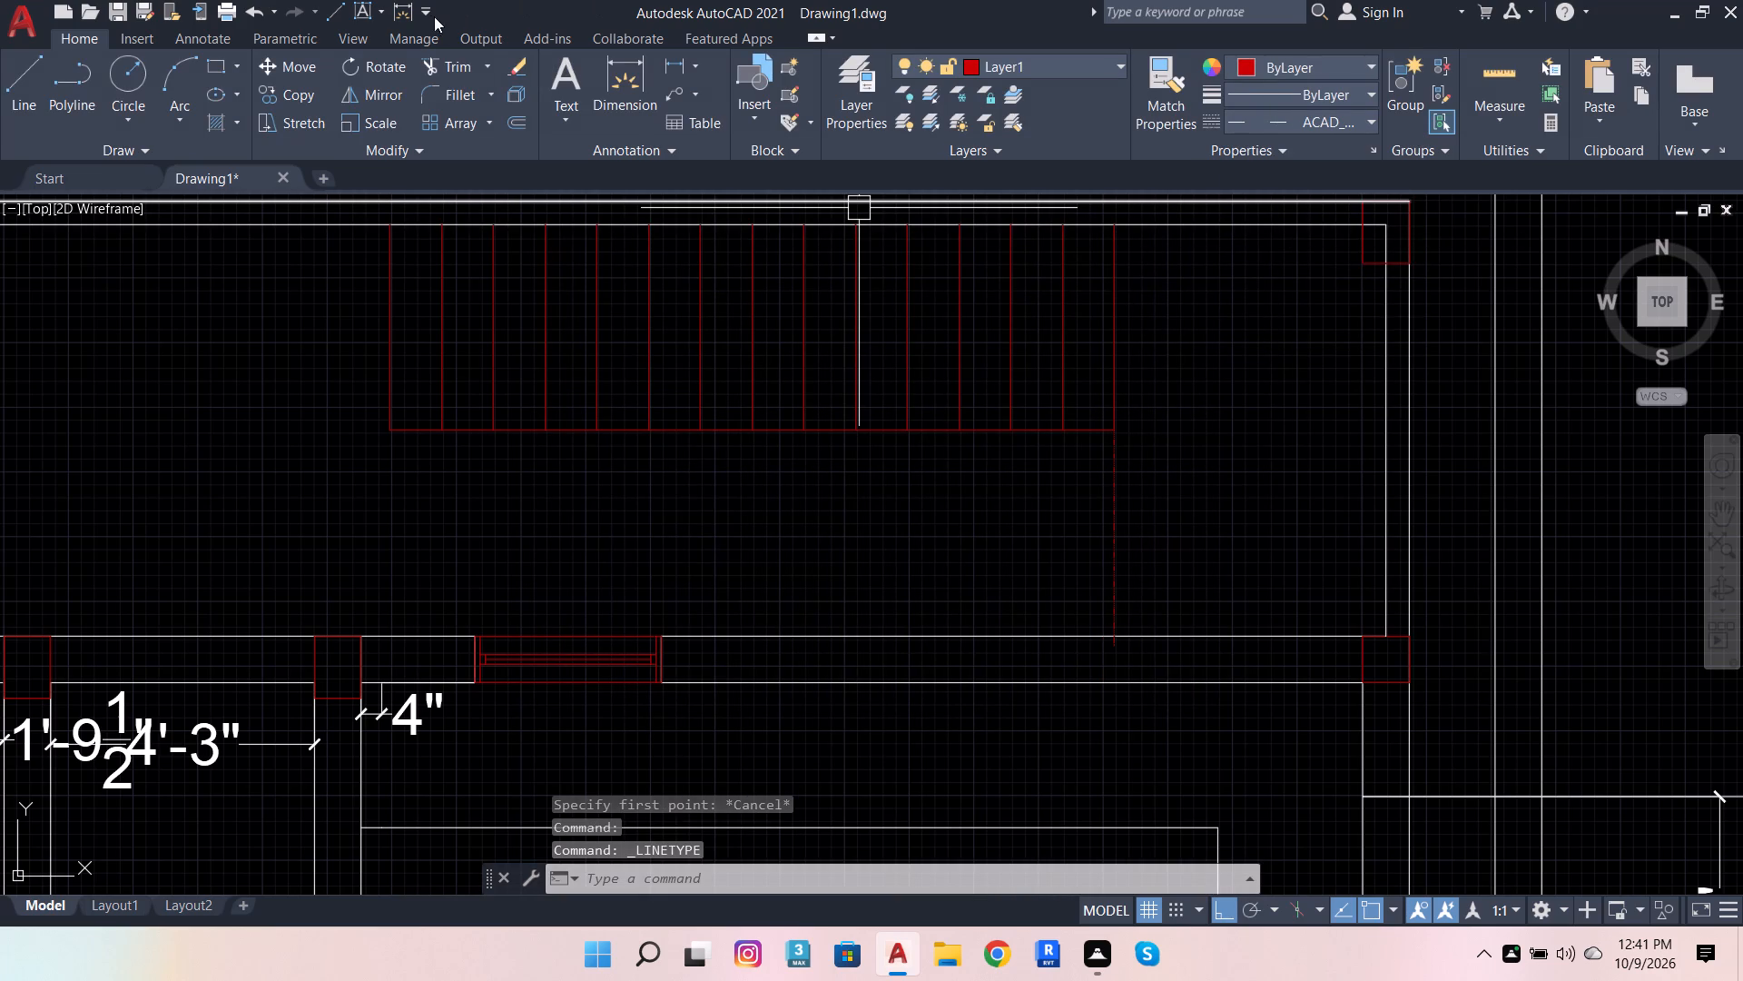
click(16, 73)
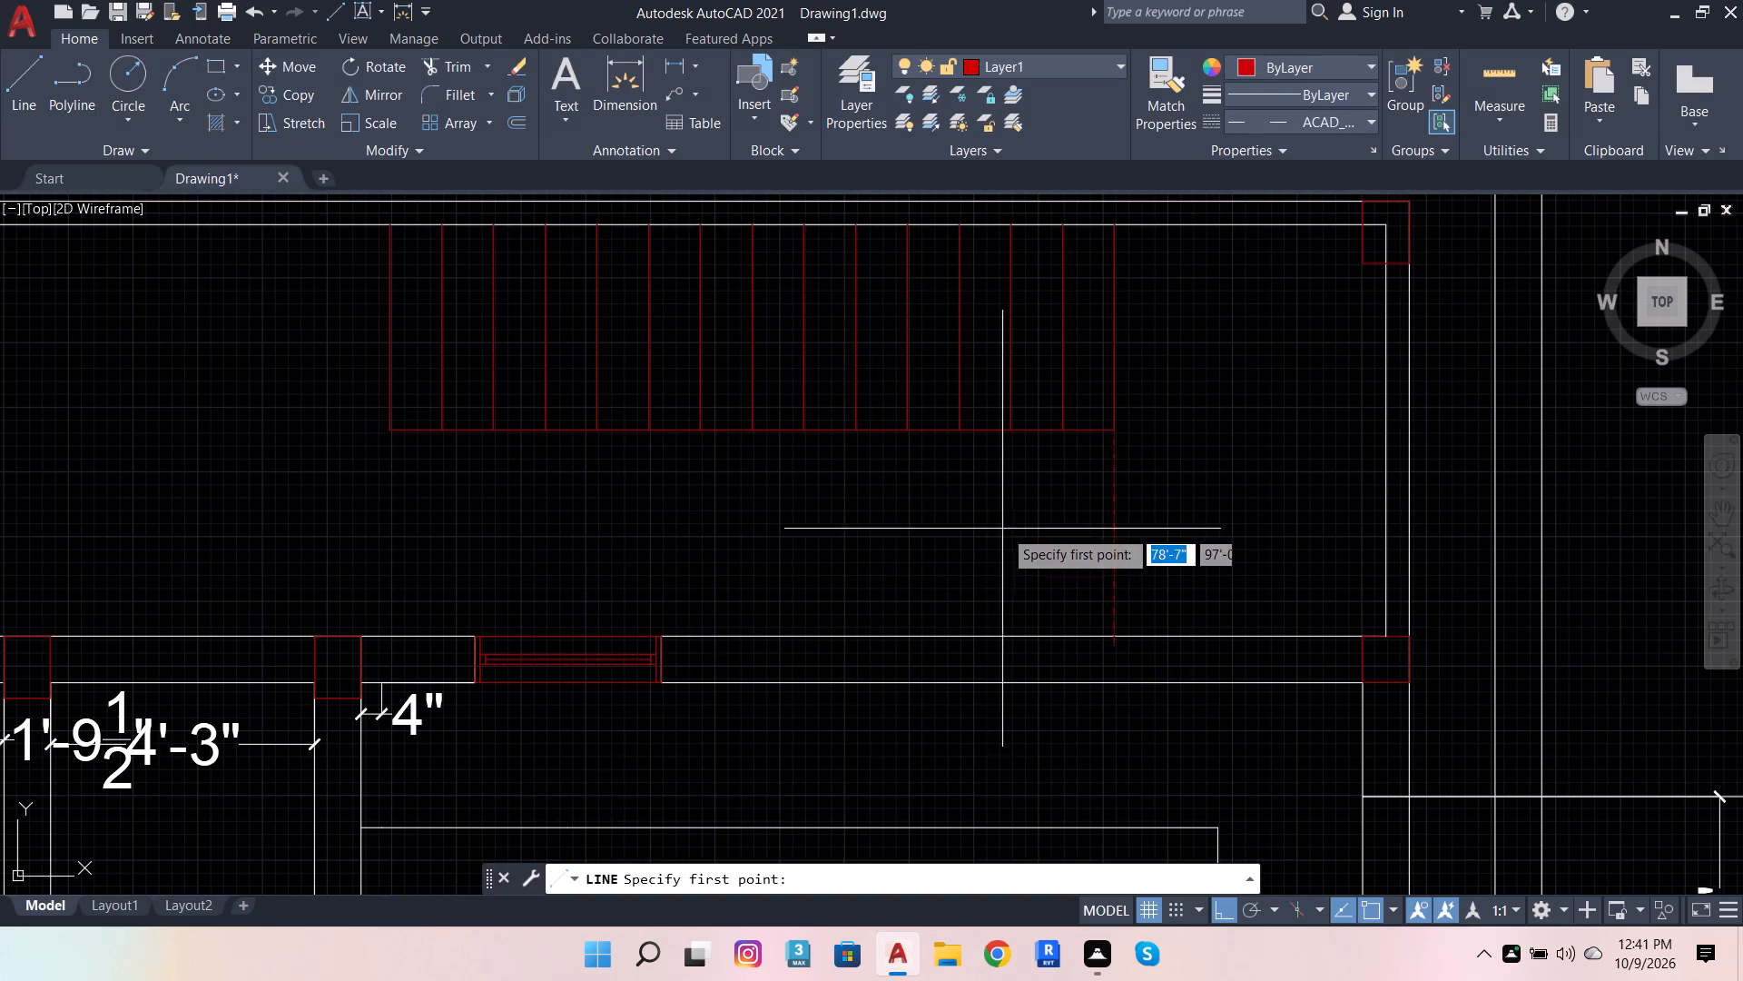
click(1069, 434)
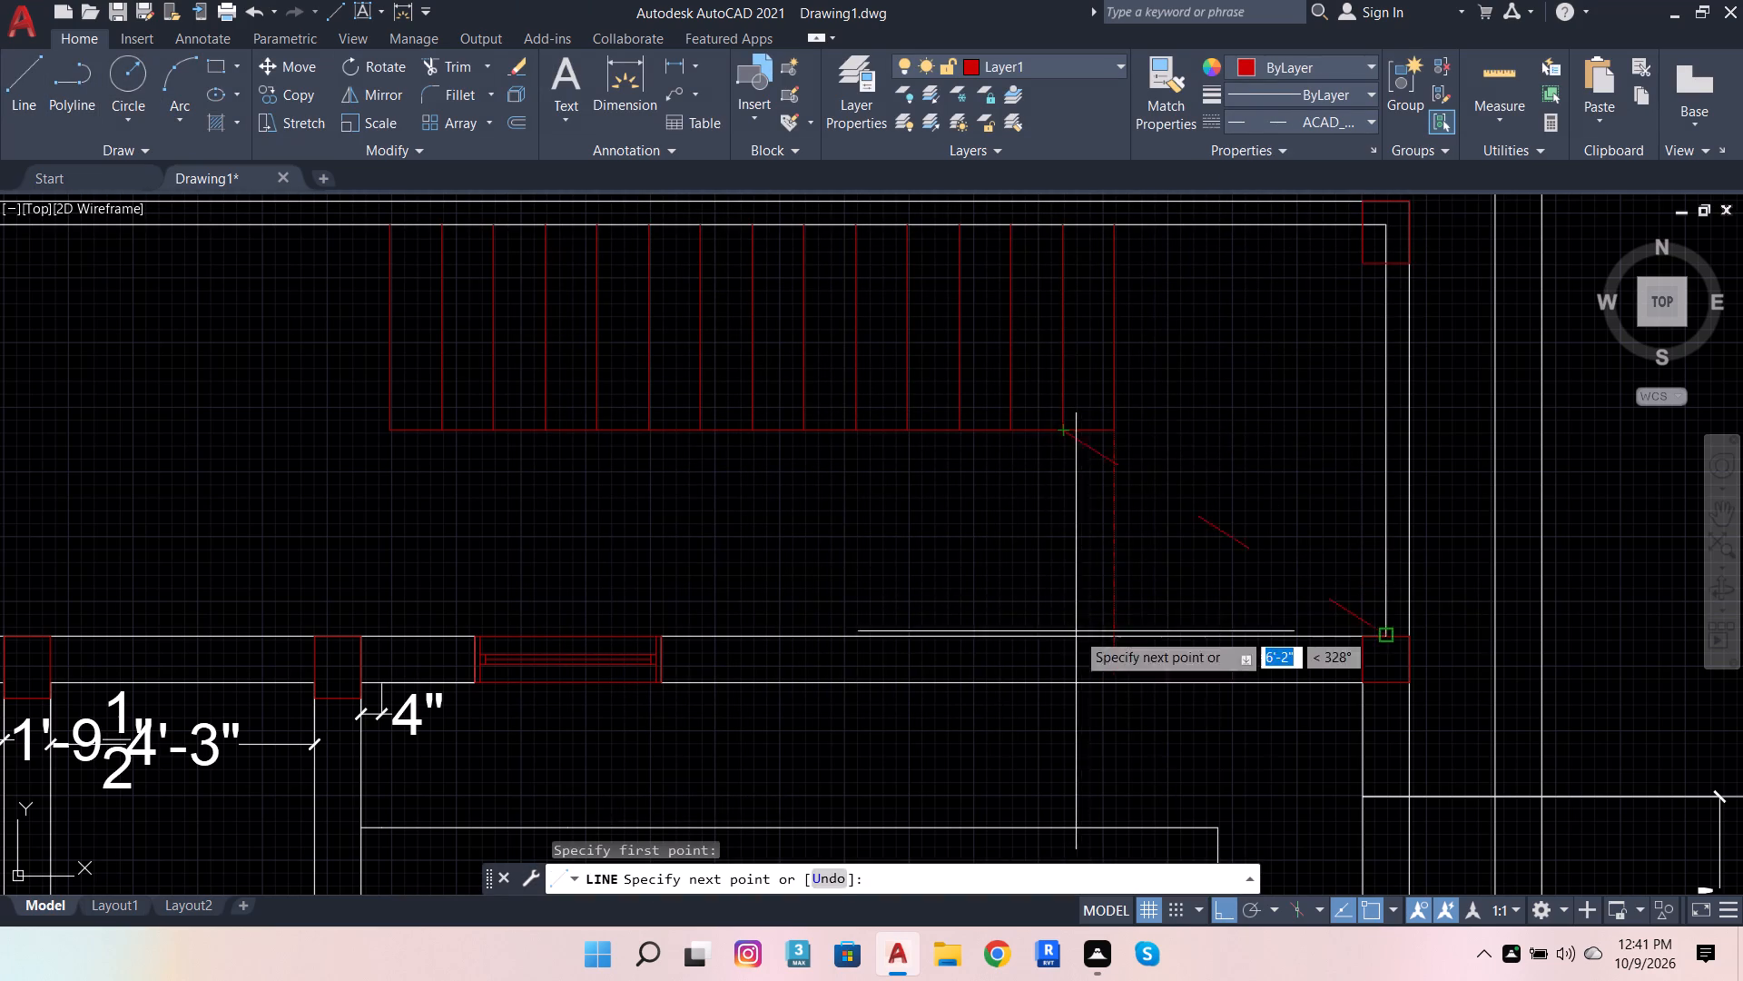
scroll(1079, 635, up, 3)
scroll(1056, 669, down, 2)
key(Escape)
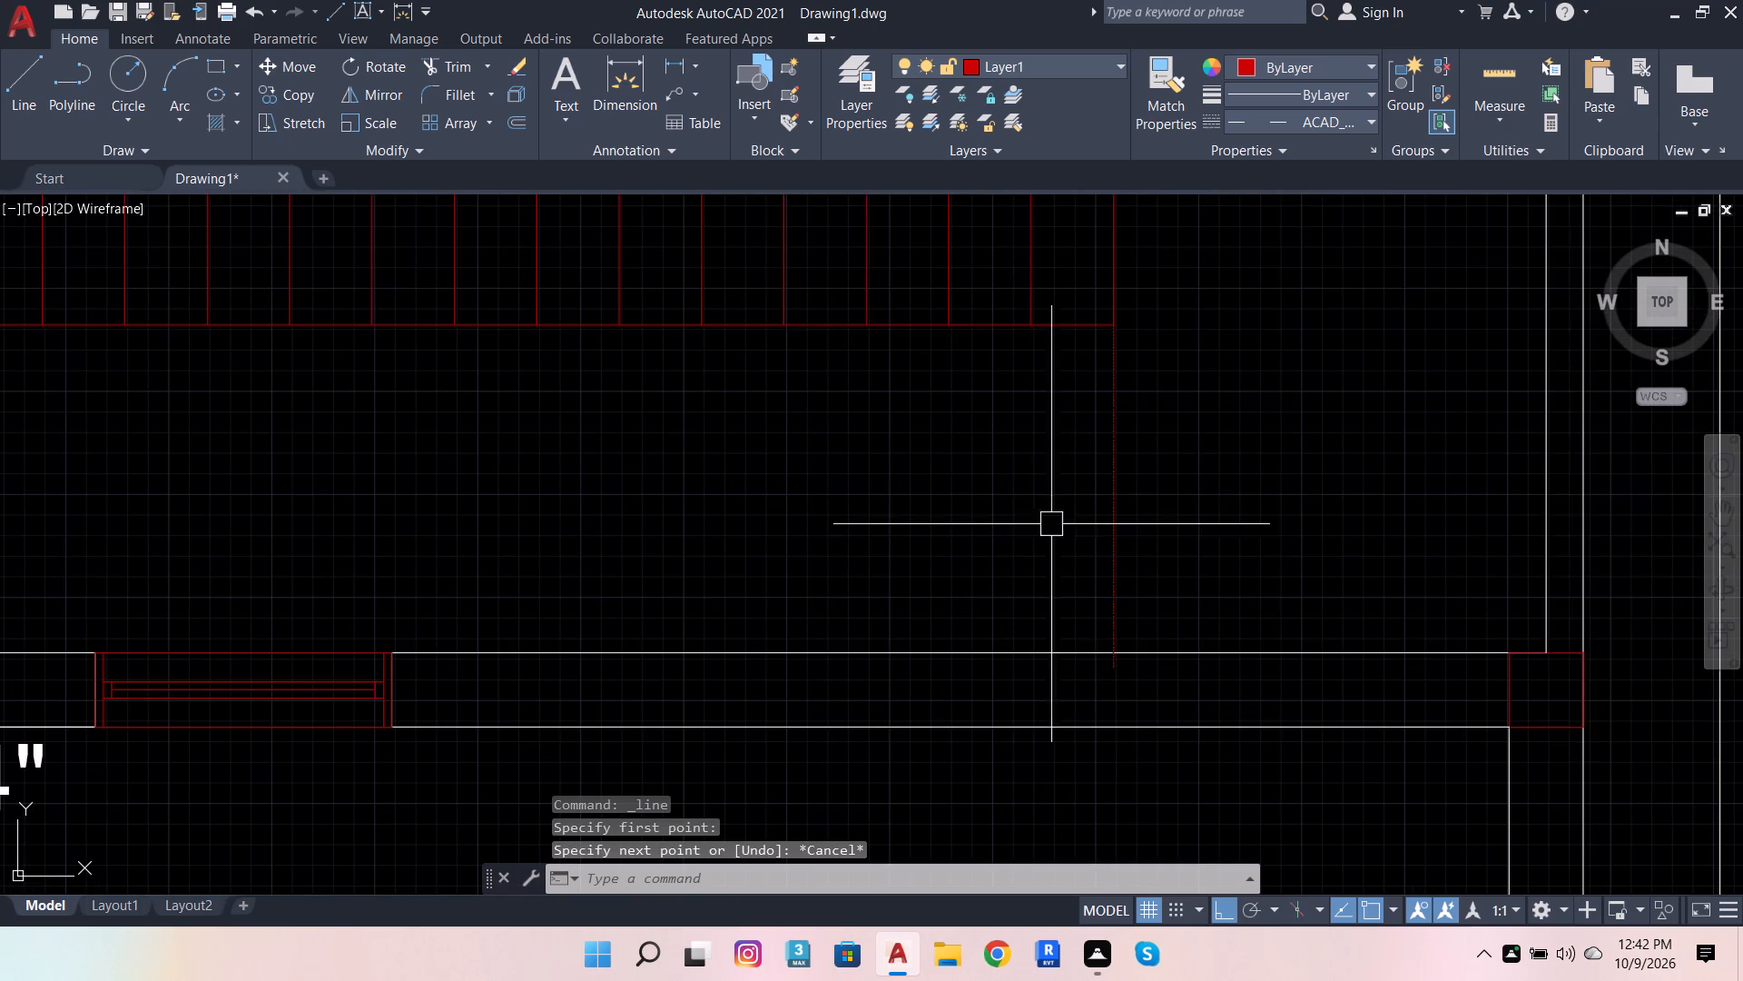
Erase the HIDDEN vertical line between the stair outline's lower-right corner and the wall below.
click(1123, 454)
key(Delete)
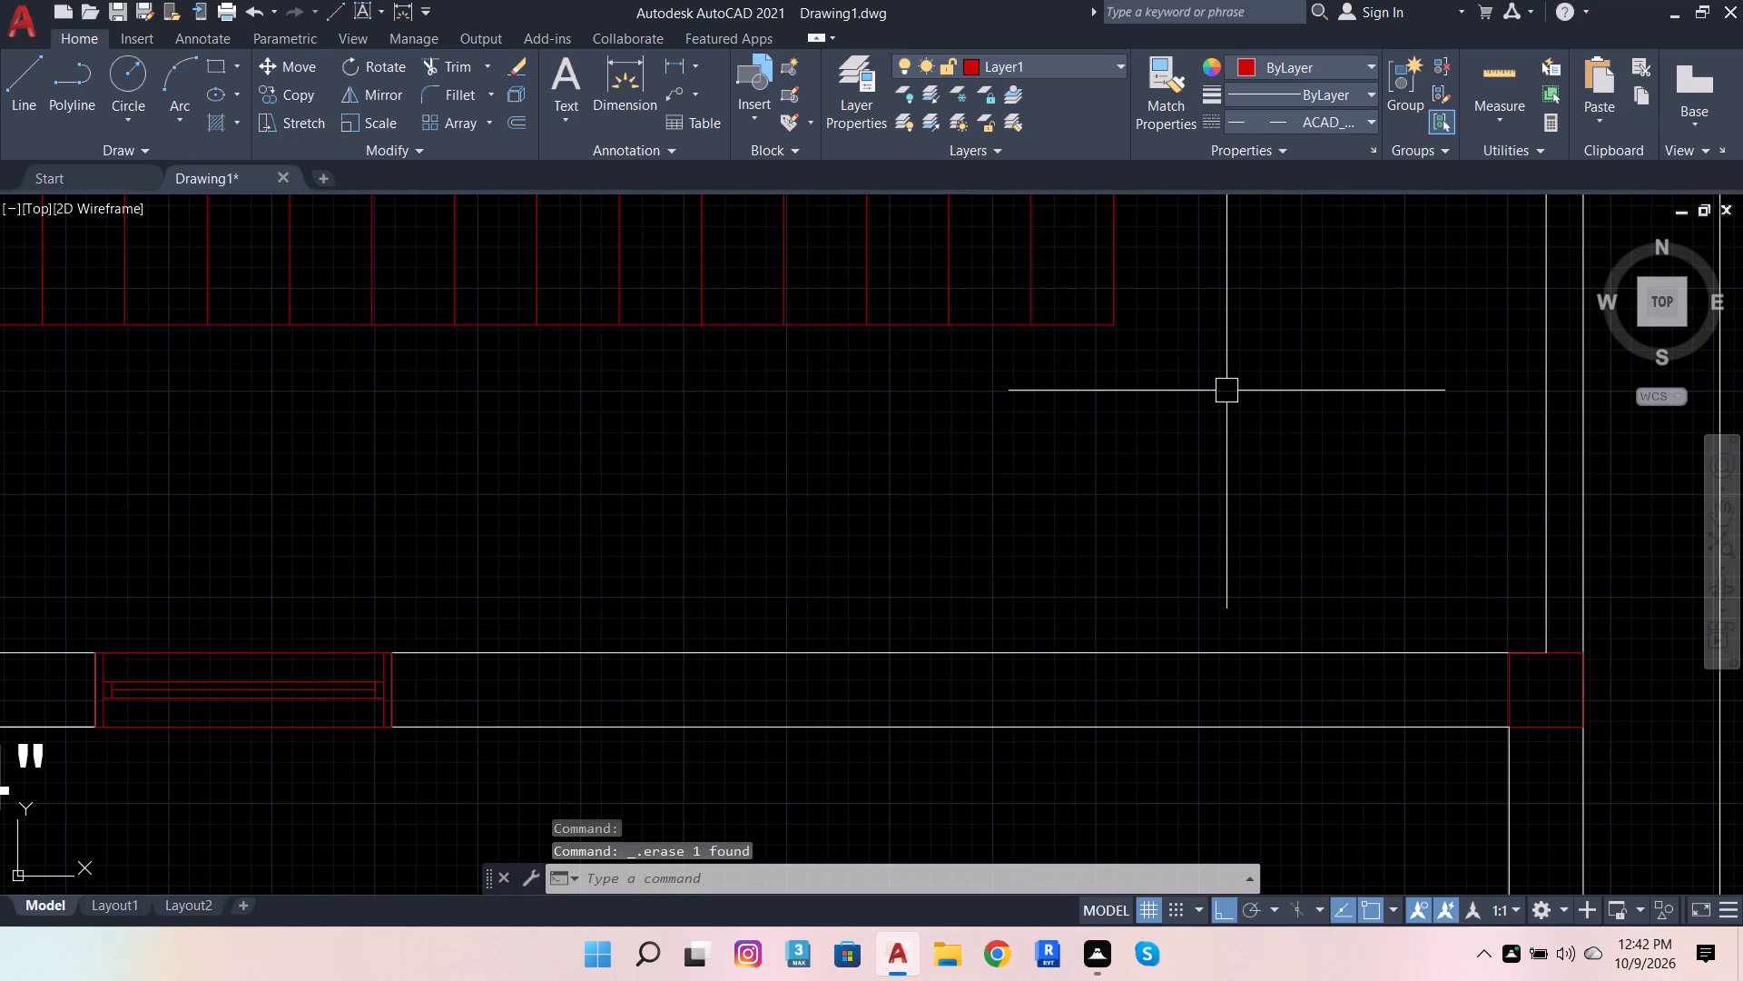
Load the DASHEDX2 linetype from acad.lin and make it the current linetype.
click(33, 82)
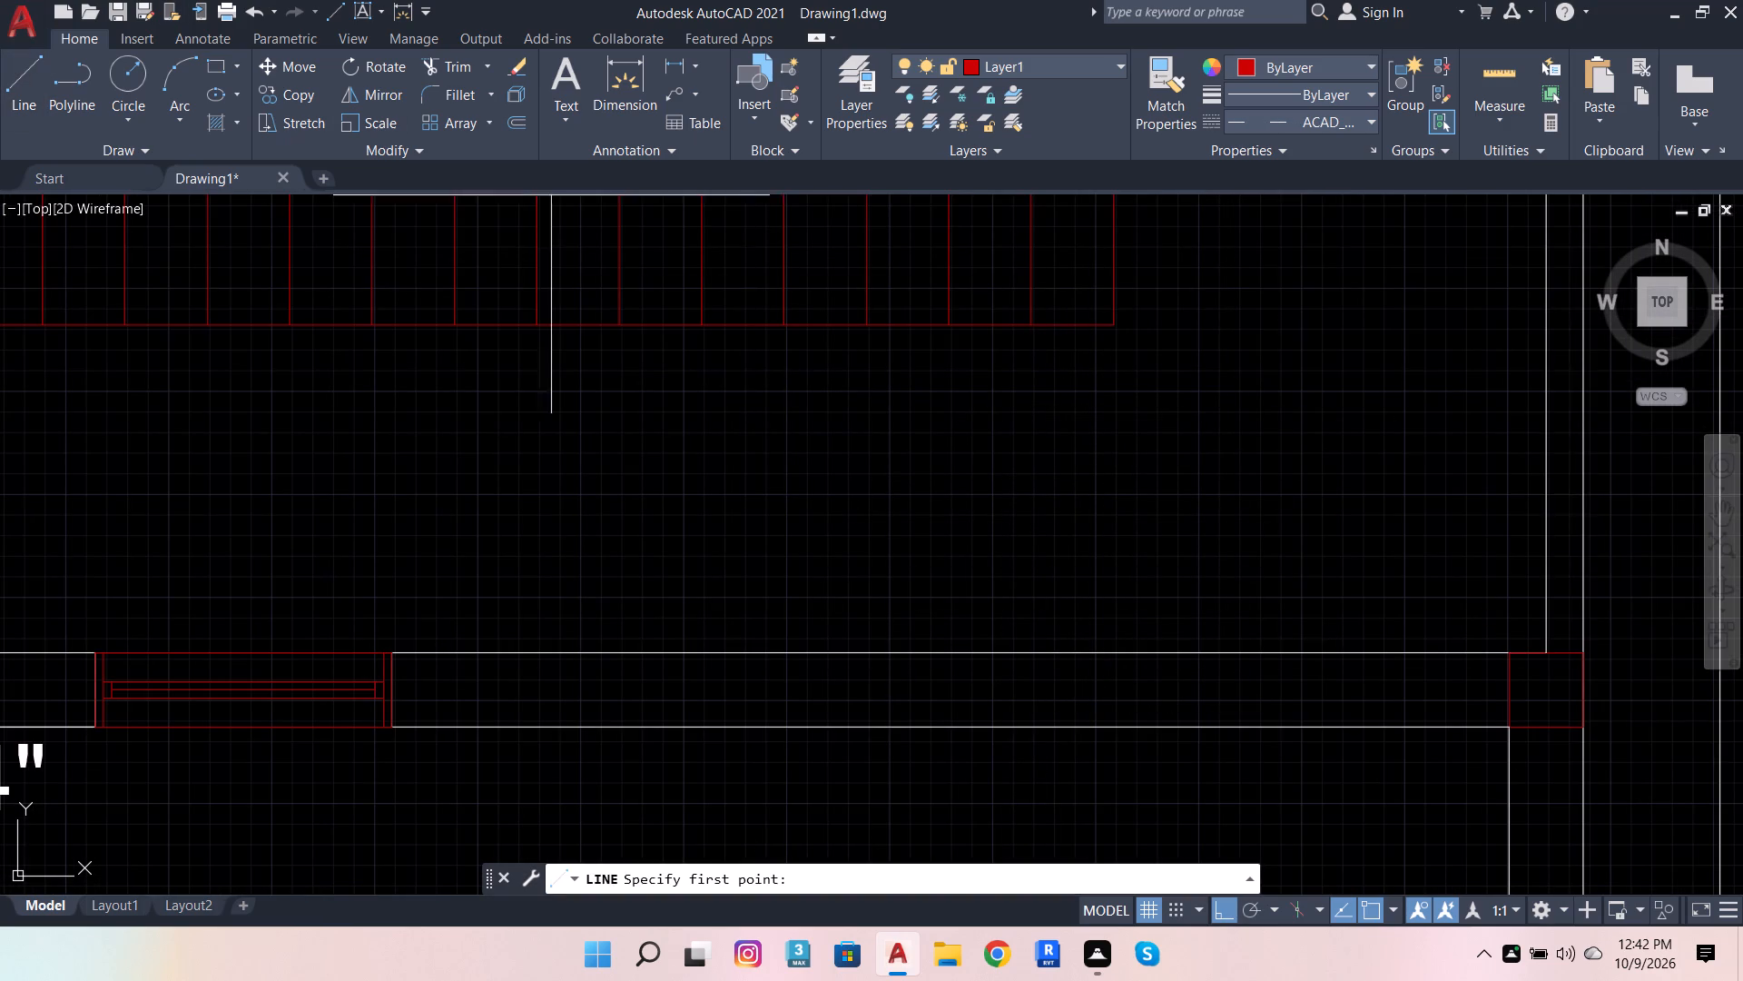
click(1358, 113)
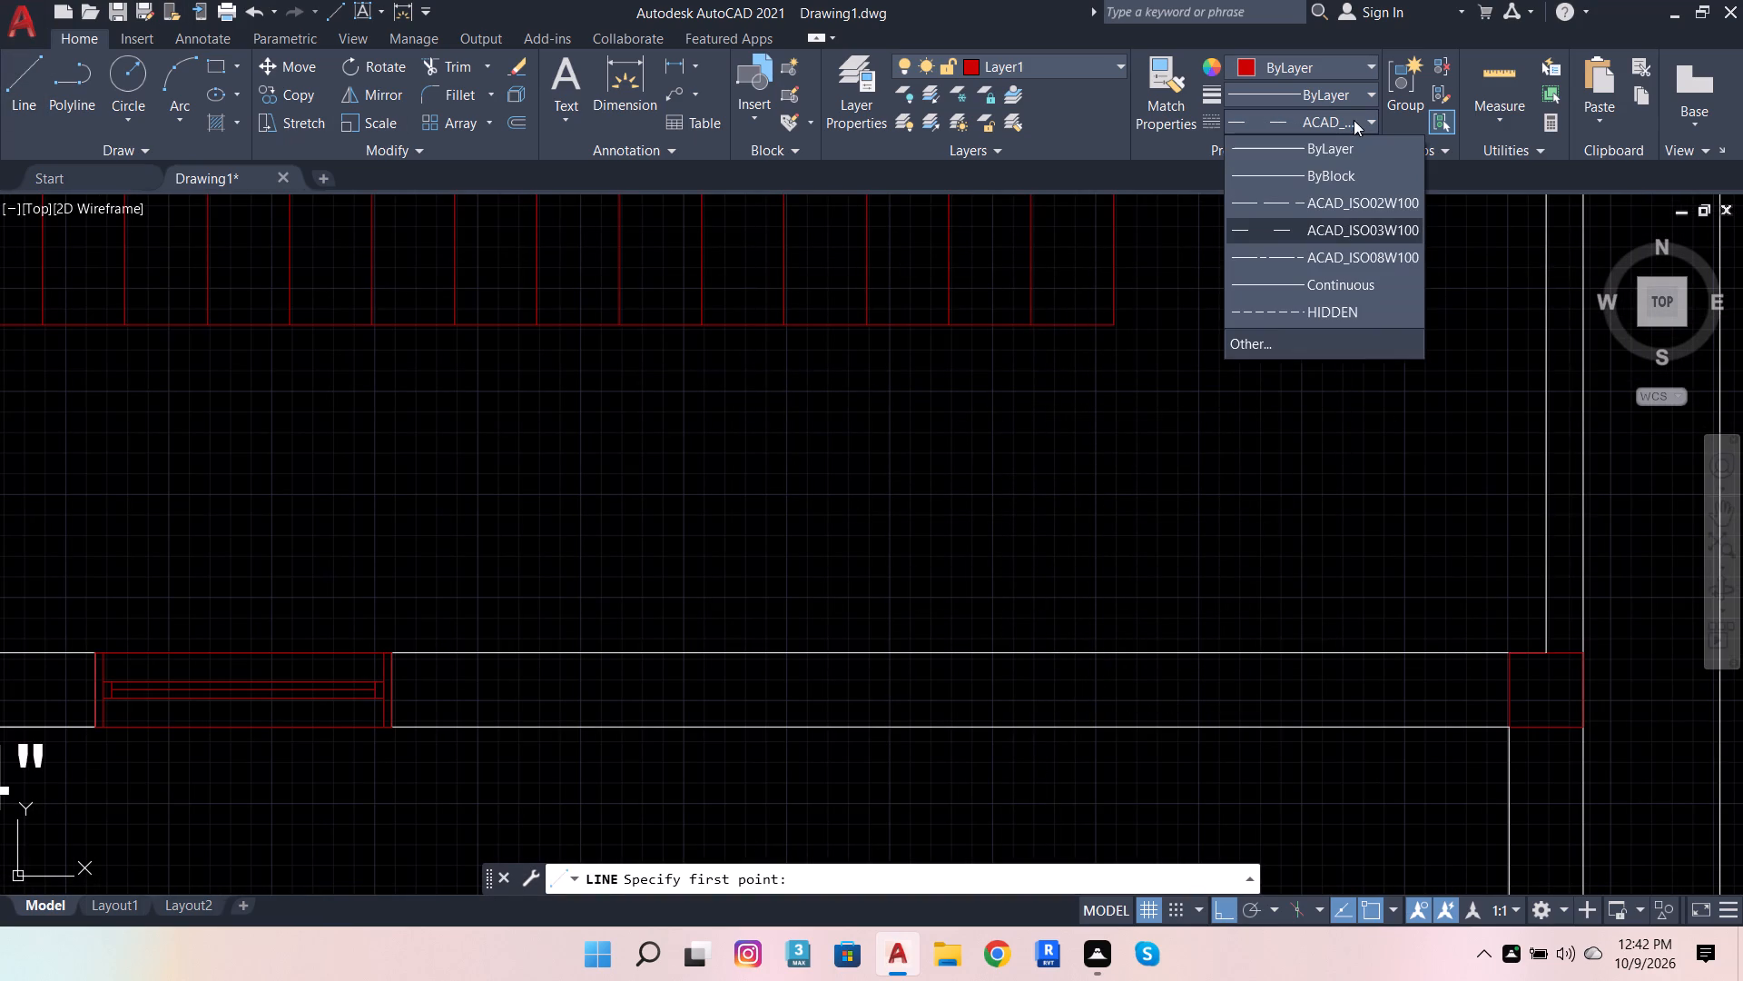
click(1340, 351)
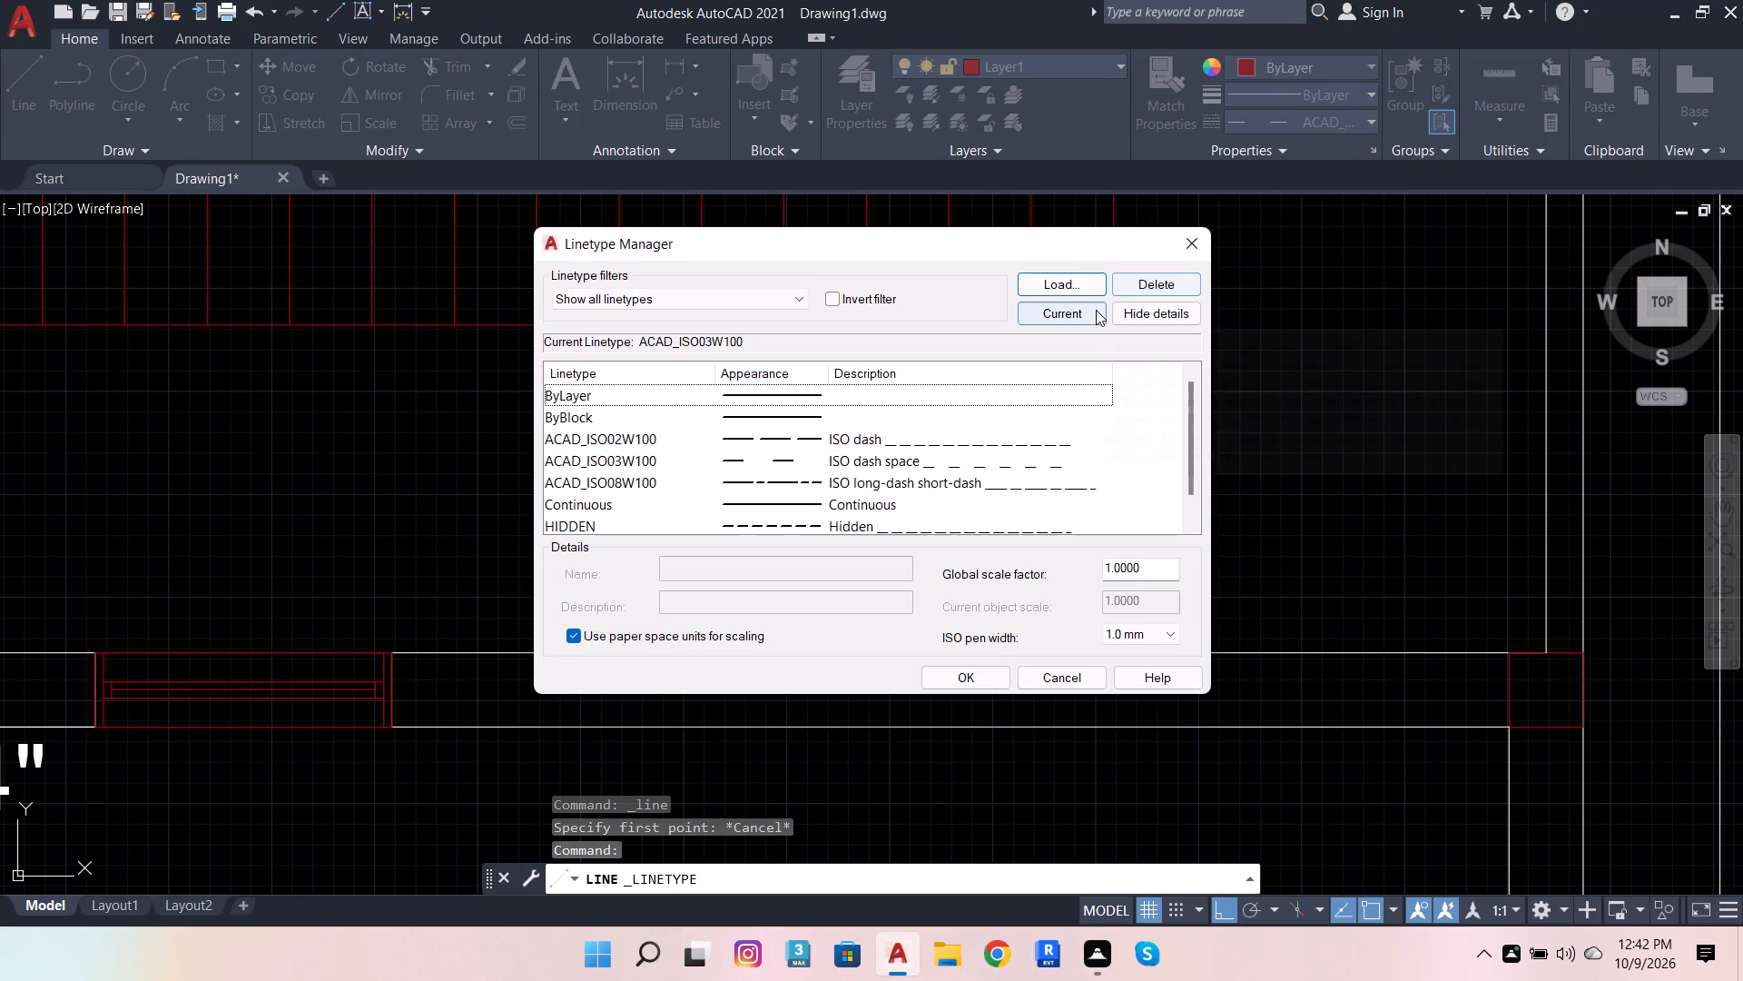
click(1068, 278)
scroll(943, 478, down, 1)
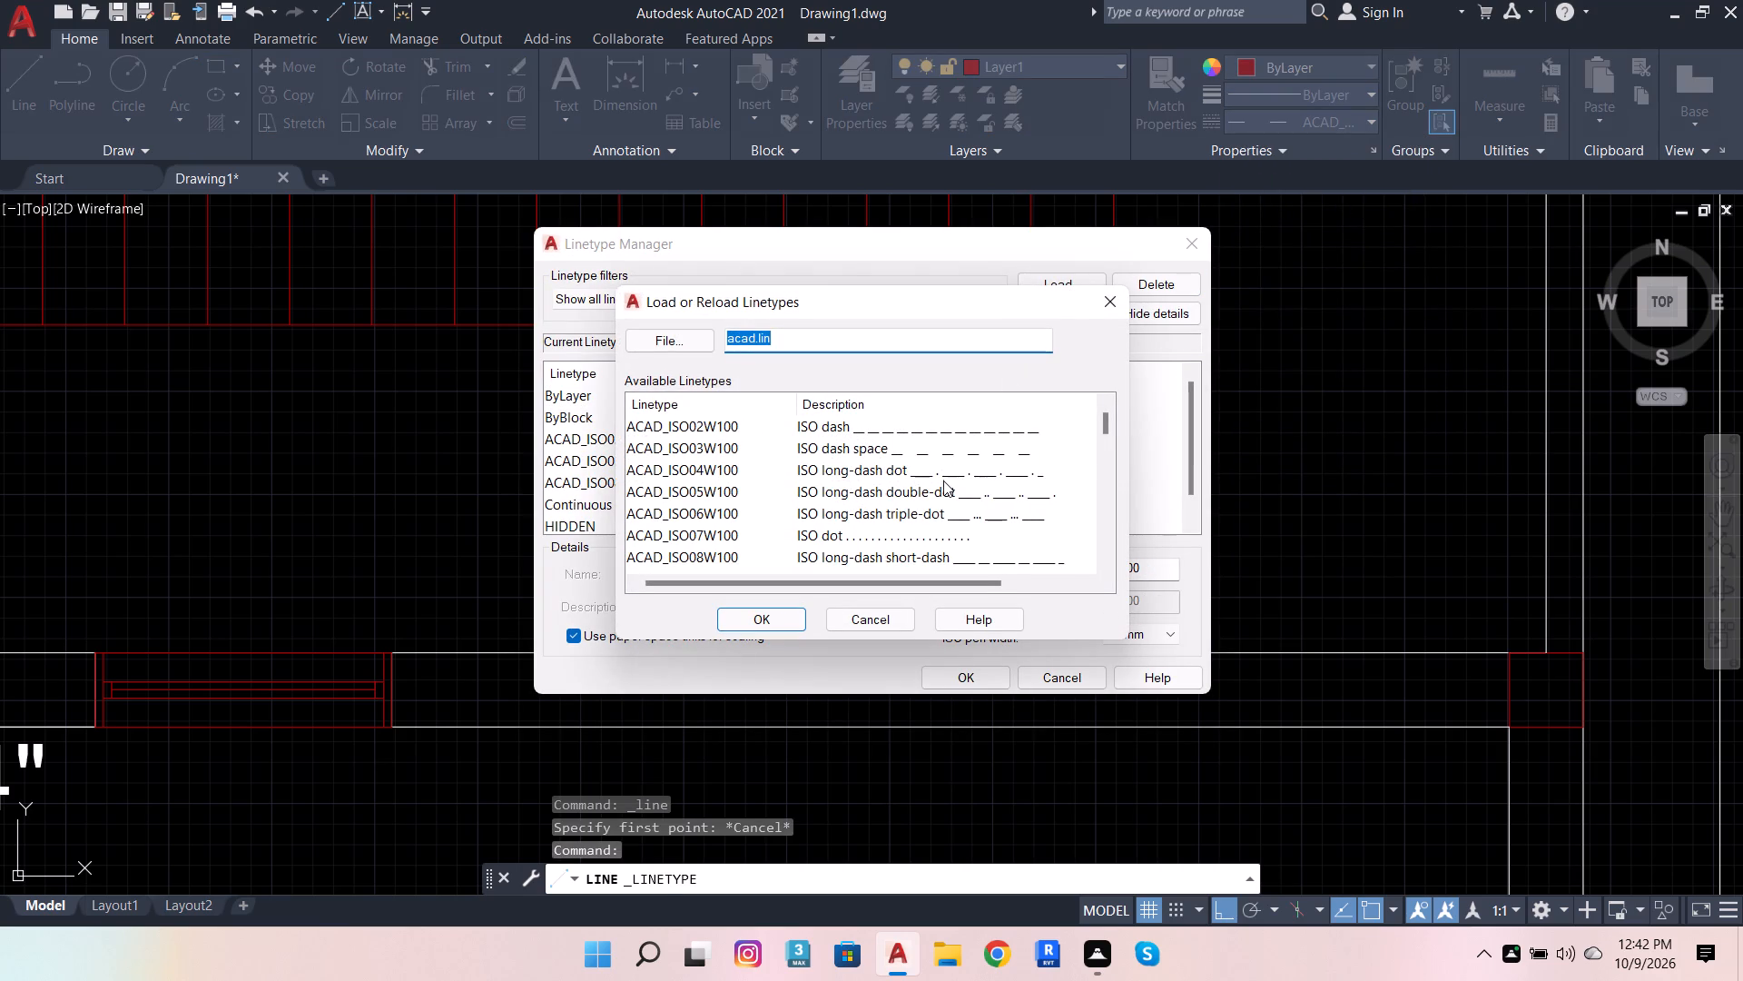
scroll(943, 481, down, 3)
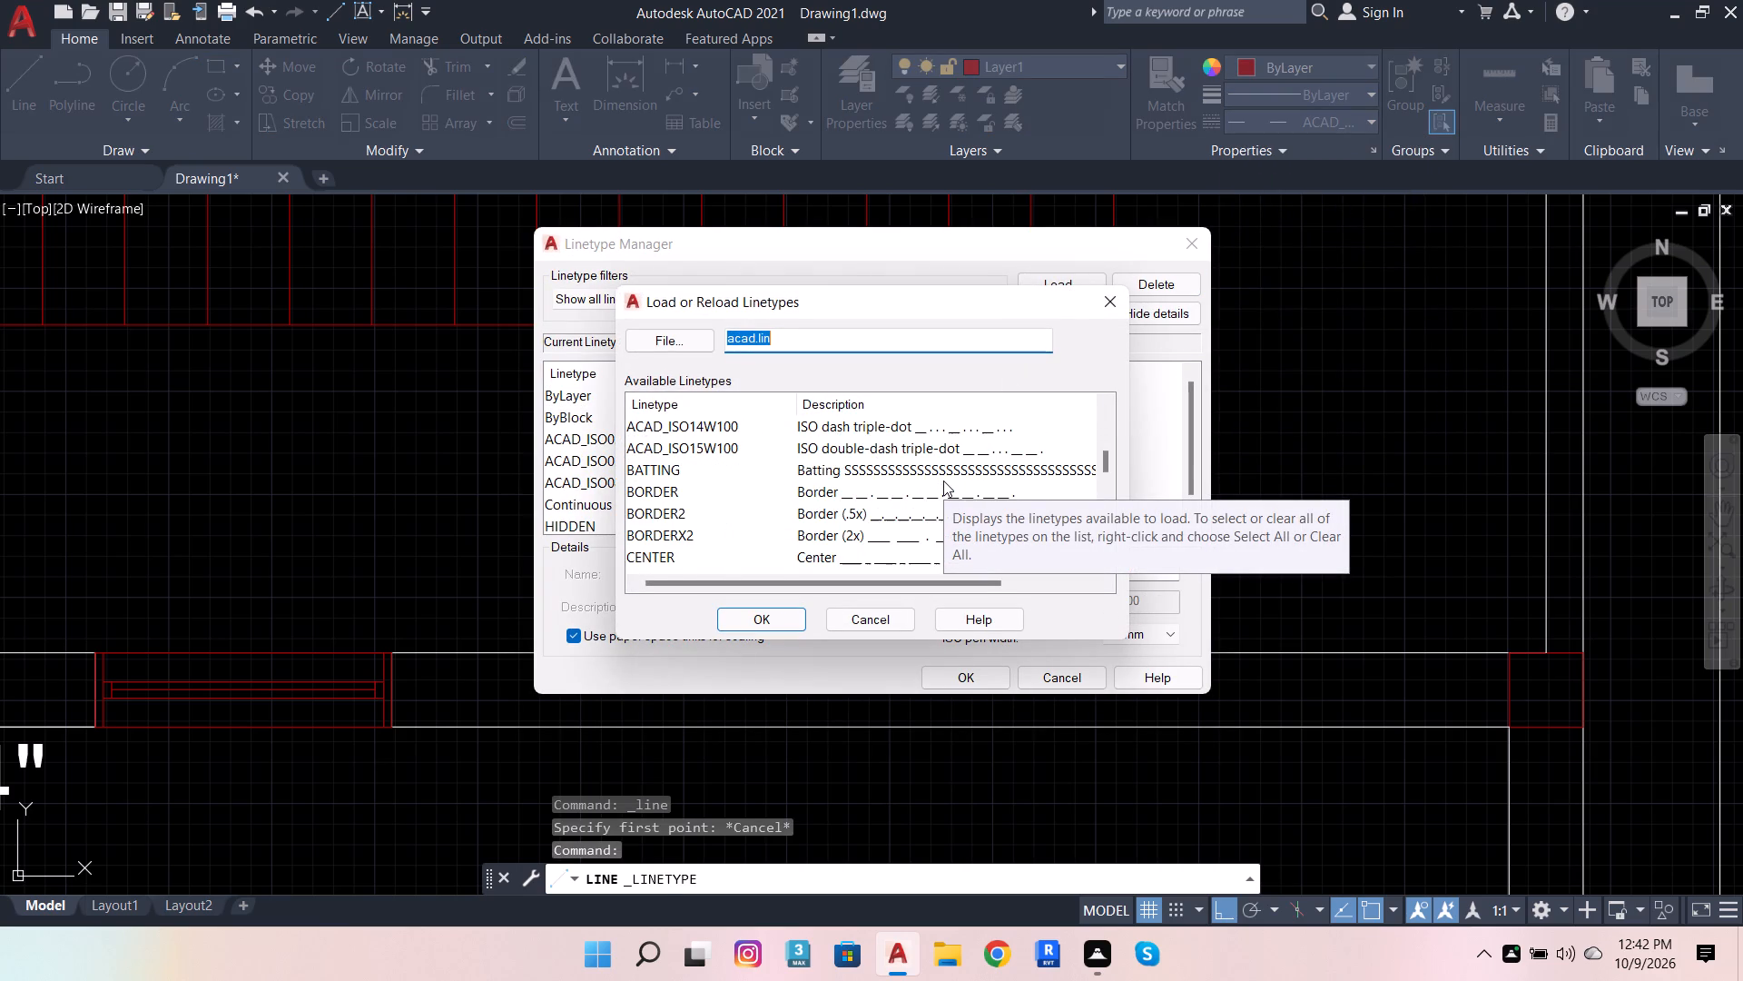
scroll(943, 481, down, 1)
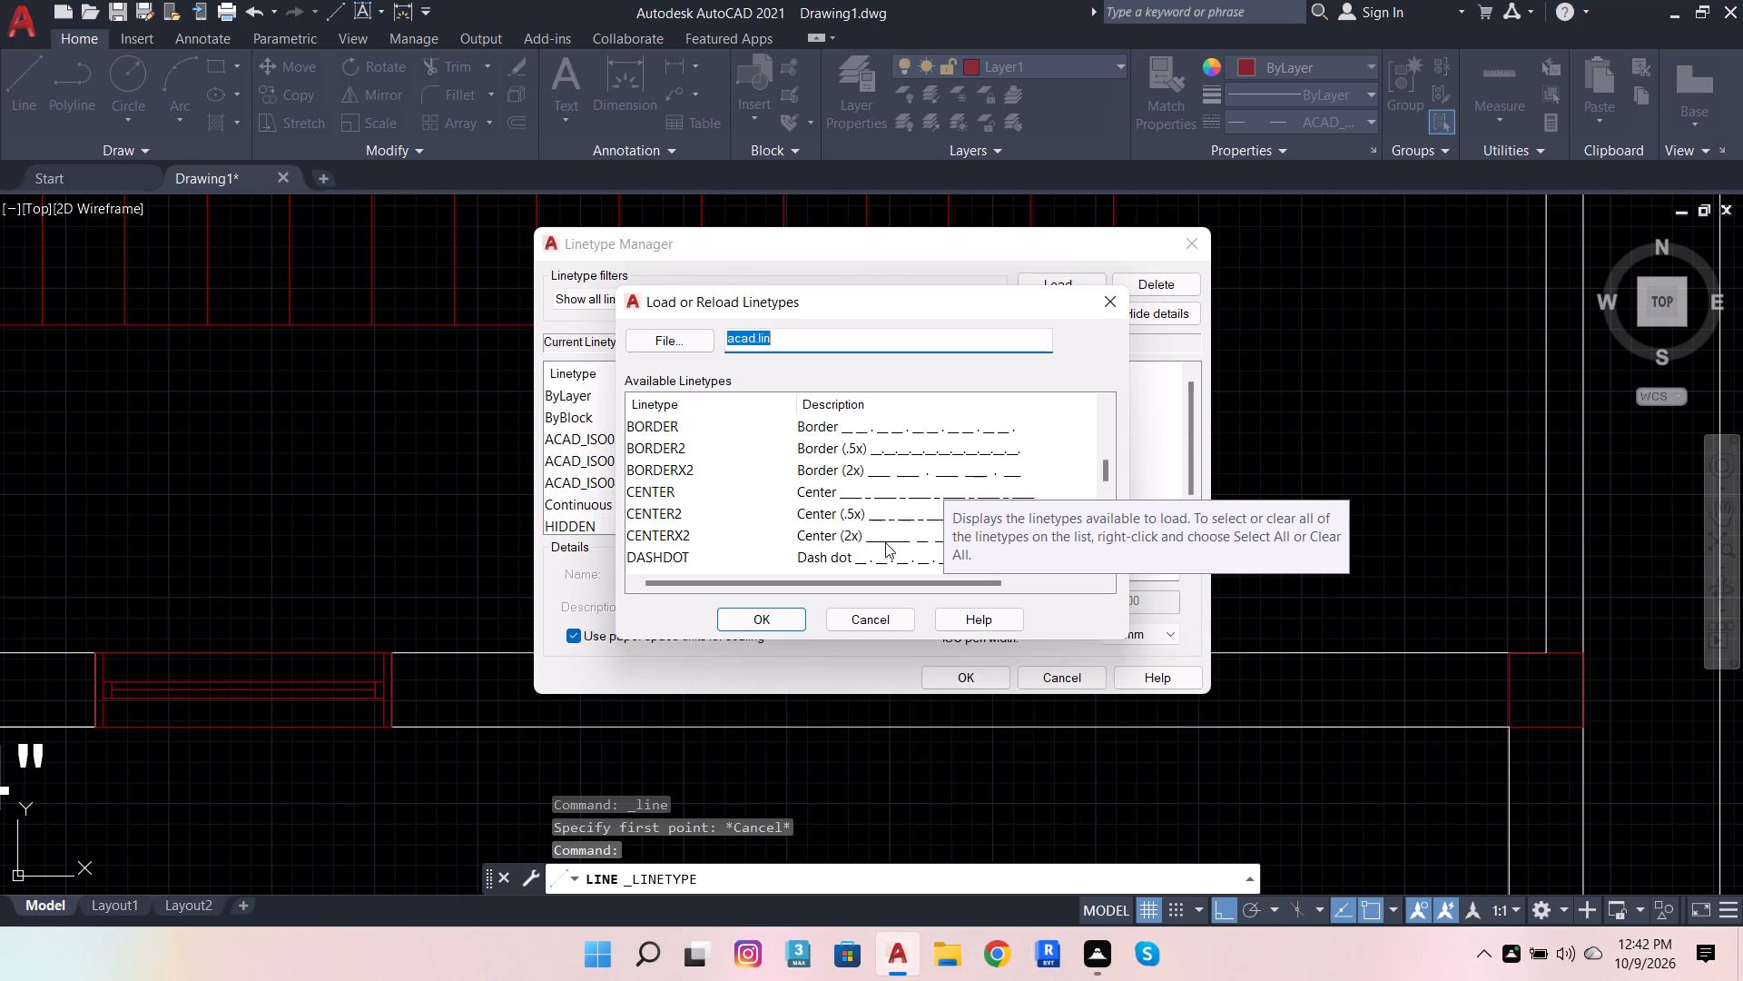
scroll(897, 539, down, 2)
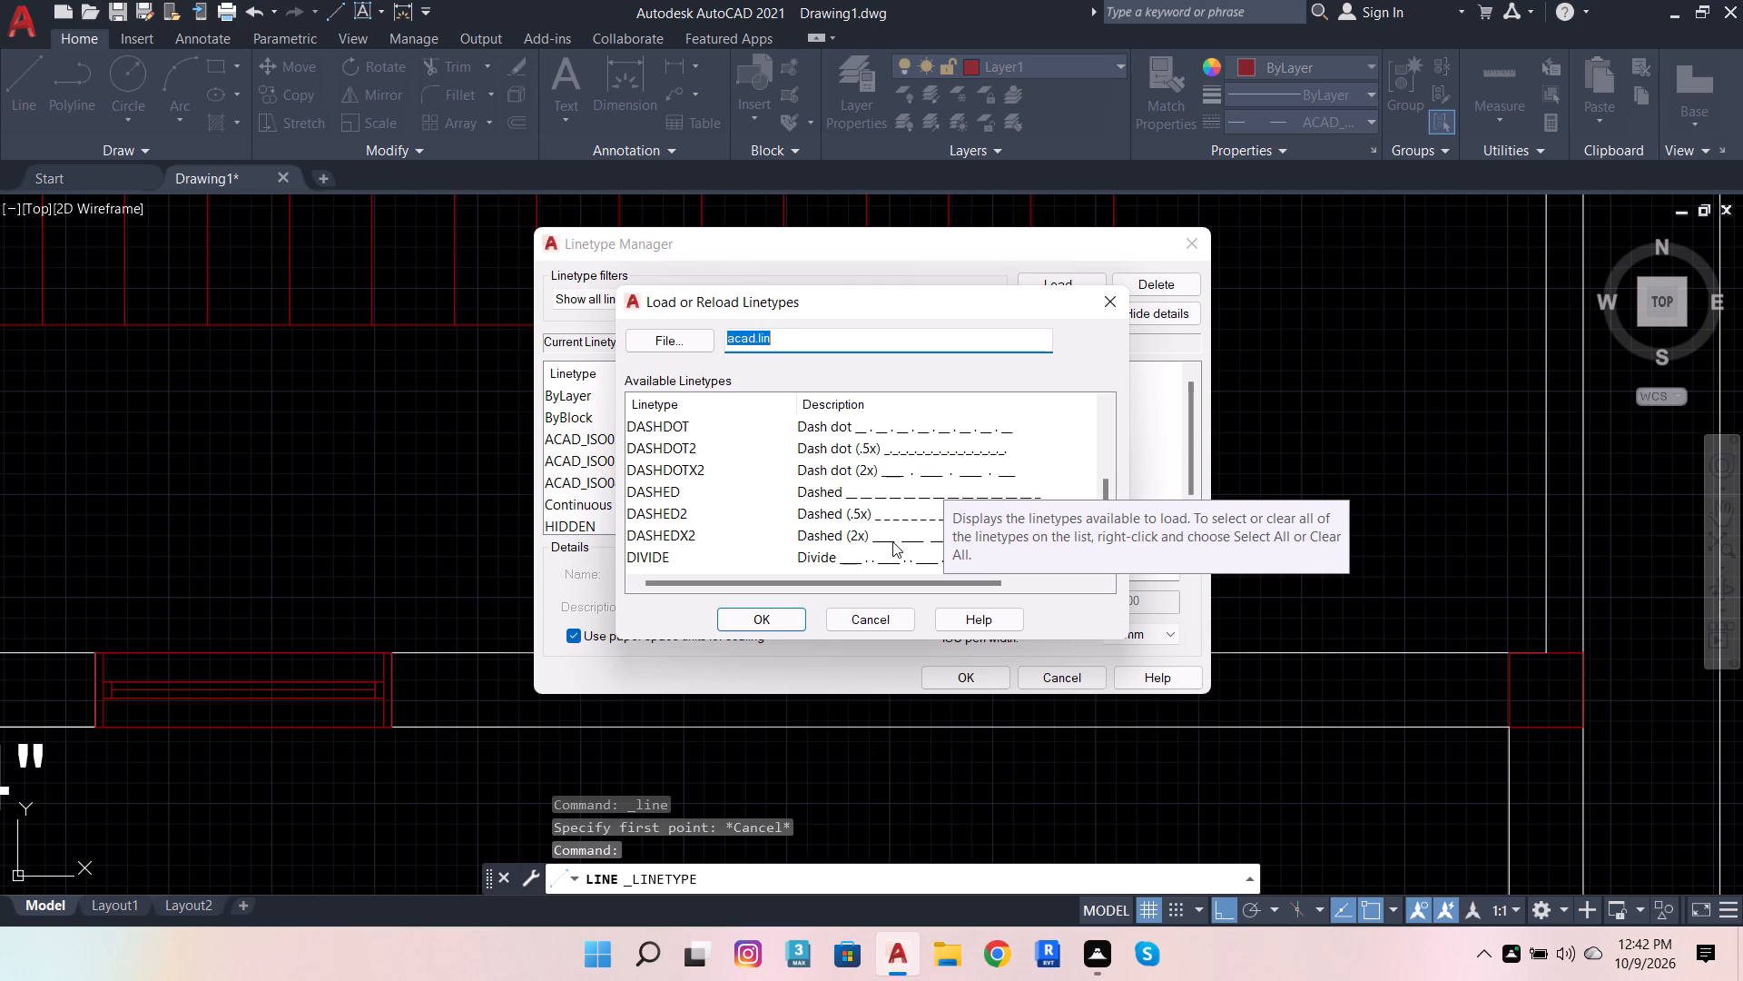
click(892, 541)
click(752, 625)
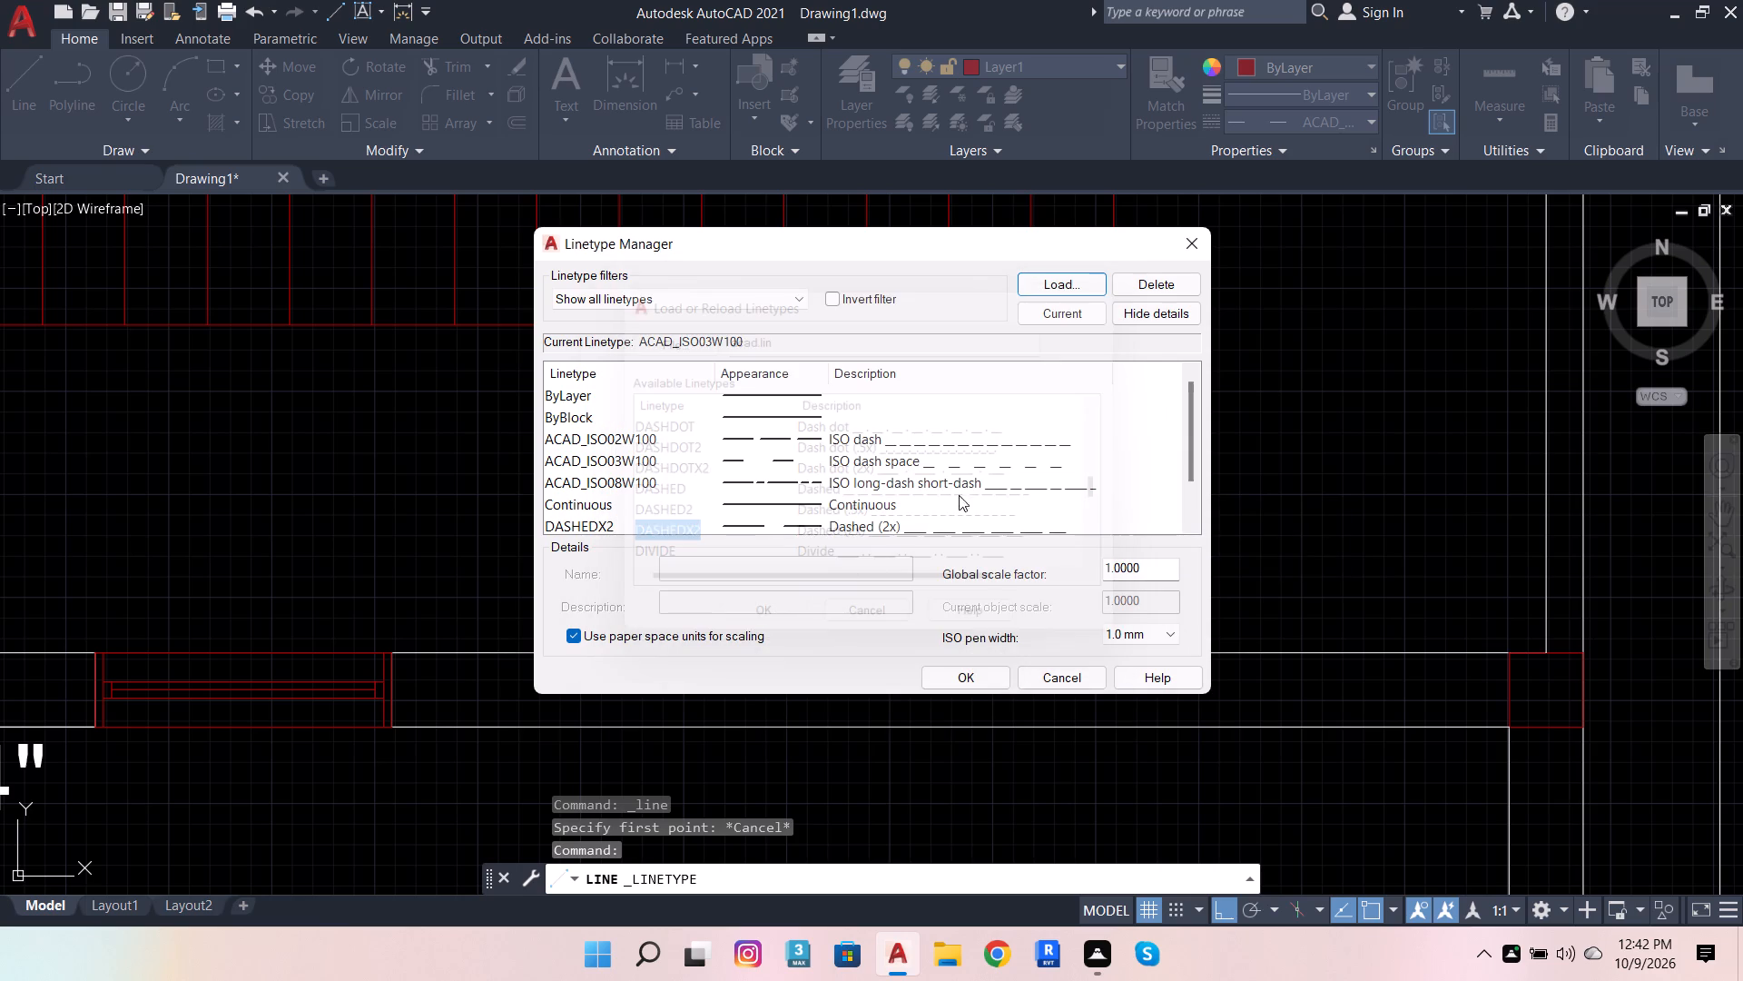
click(972, 669)
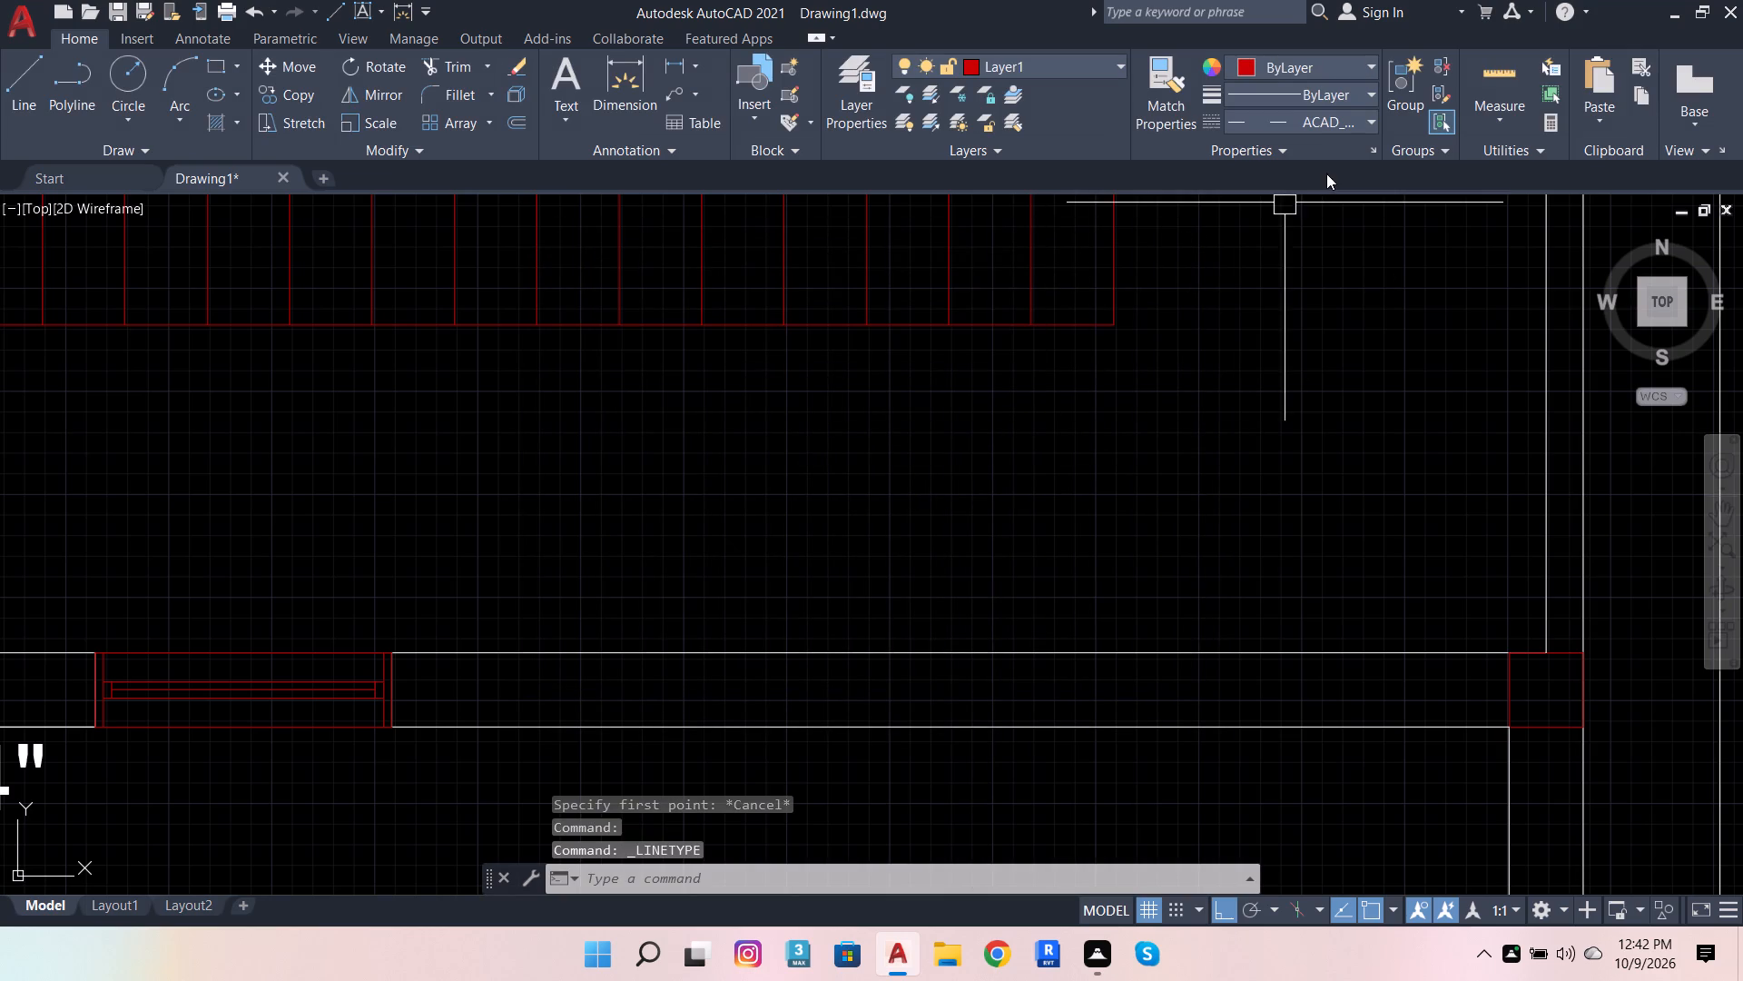
click(1317, 127)
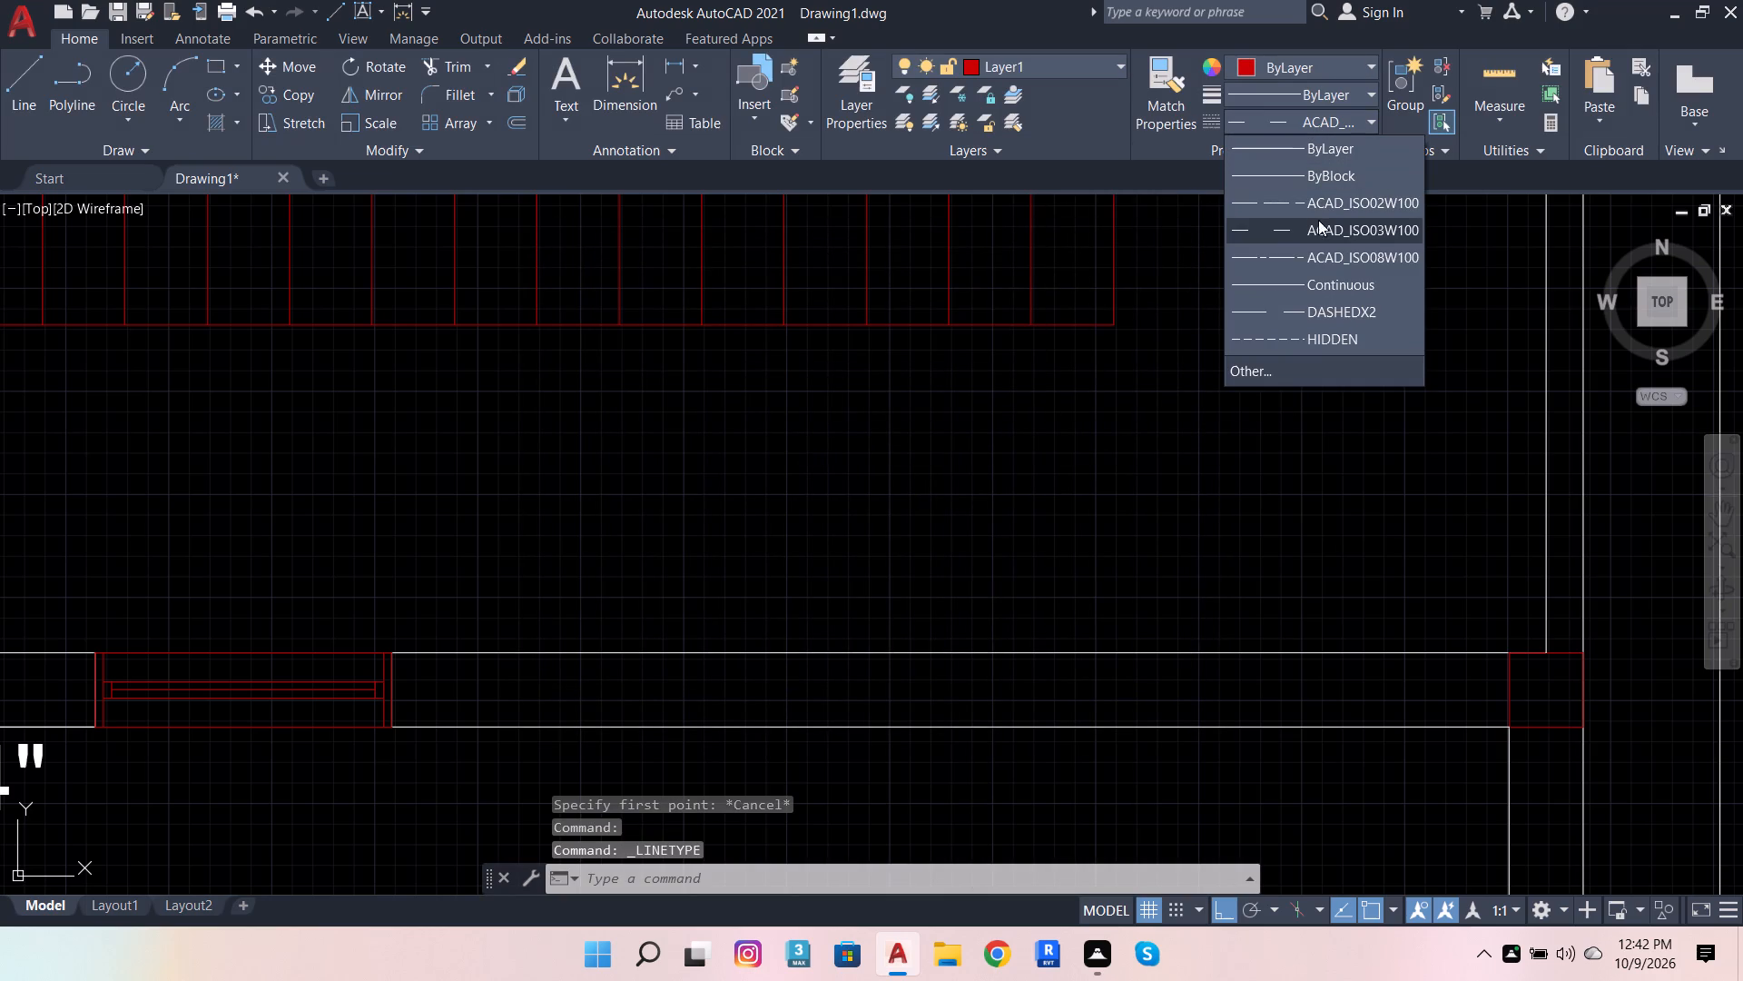
click(1330, 312)
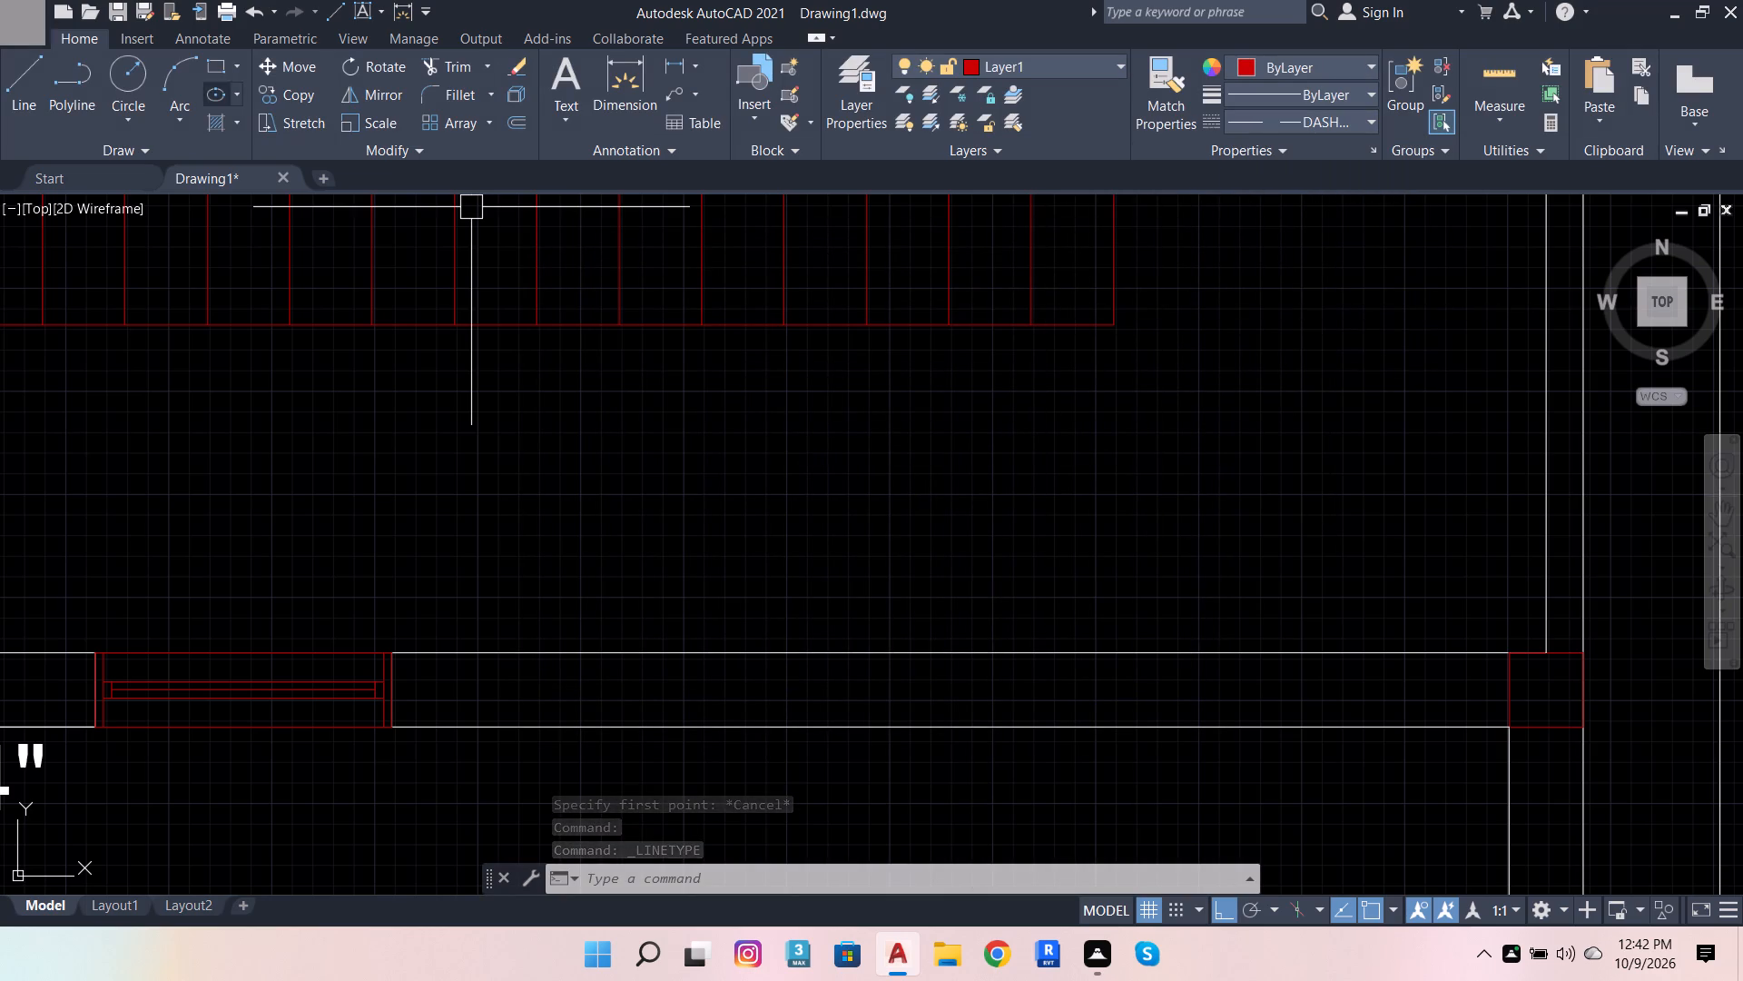
Draw a DASHEDX2 vertical line about 3'-7" long from the stair outline's lower-right corner down into the wall below.
click(23, 102)
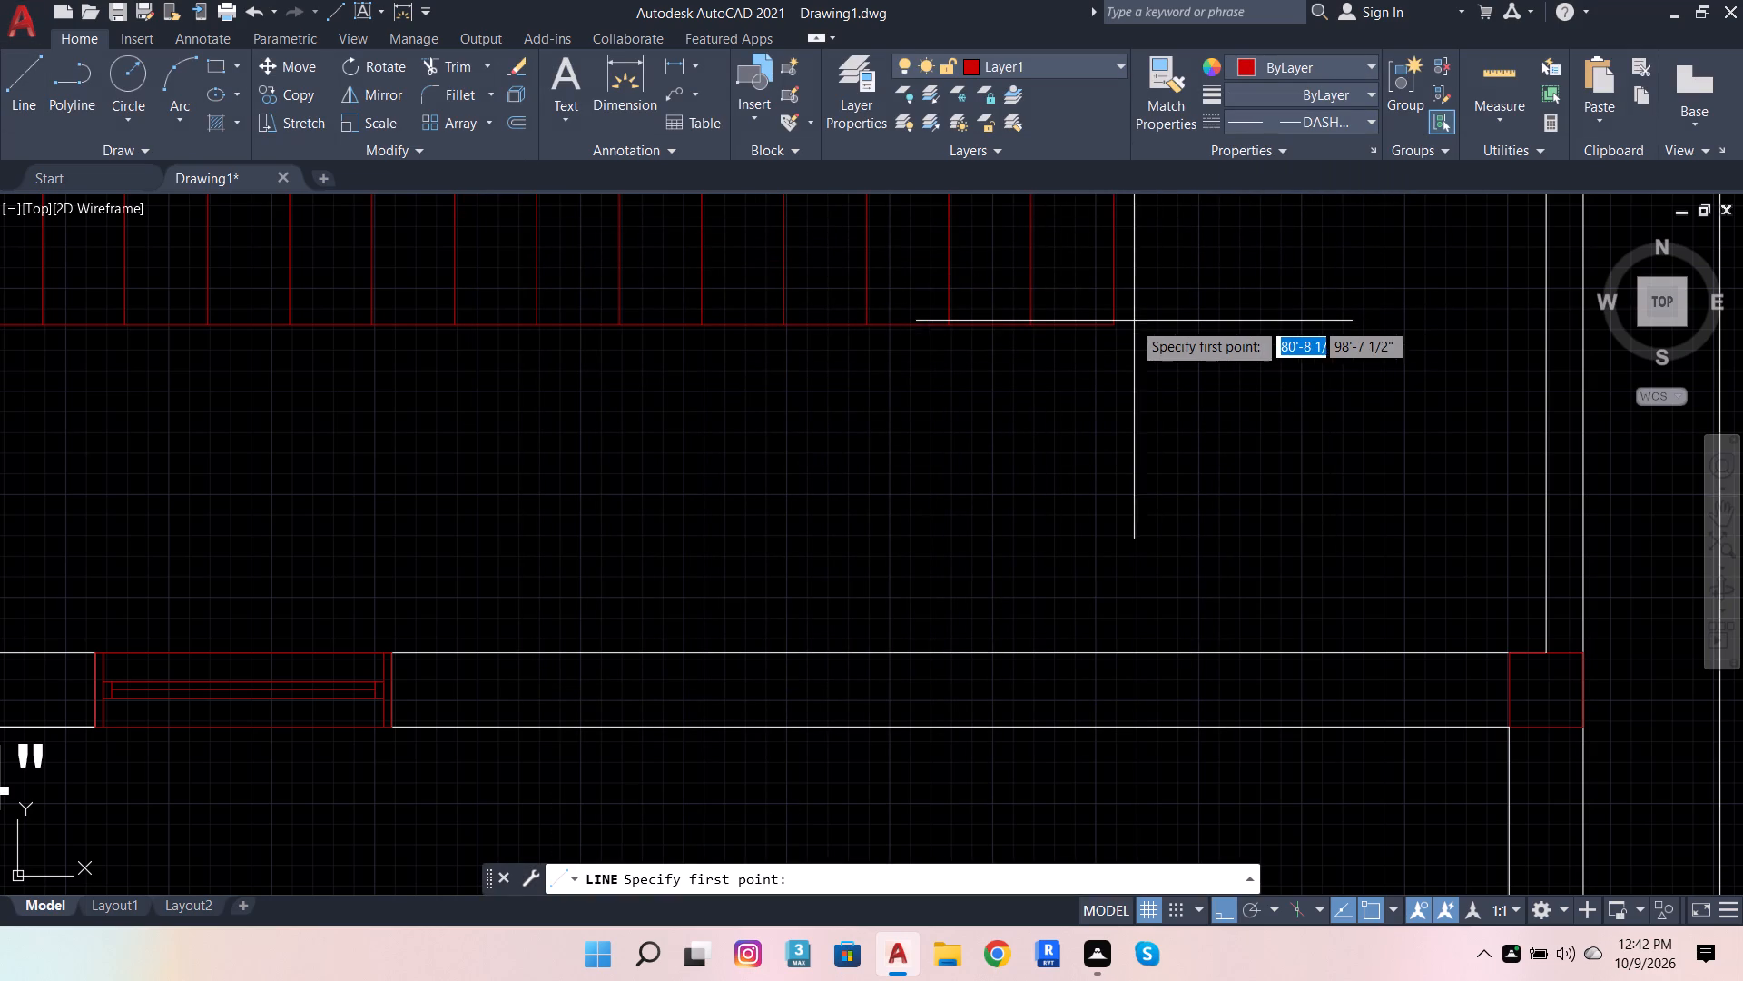
click(1114, 317)
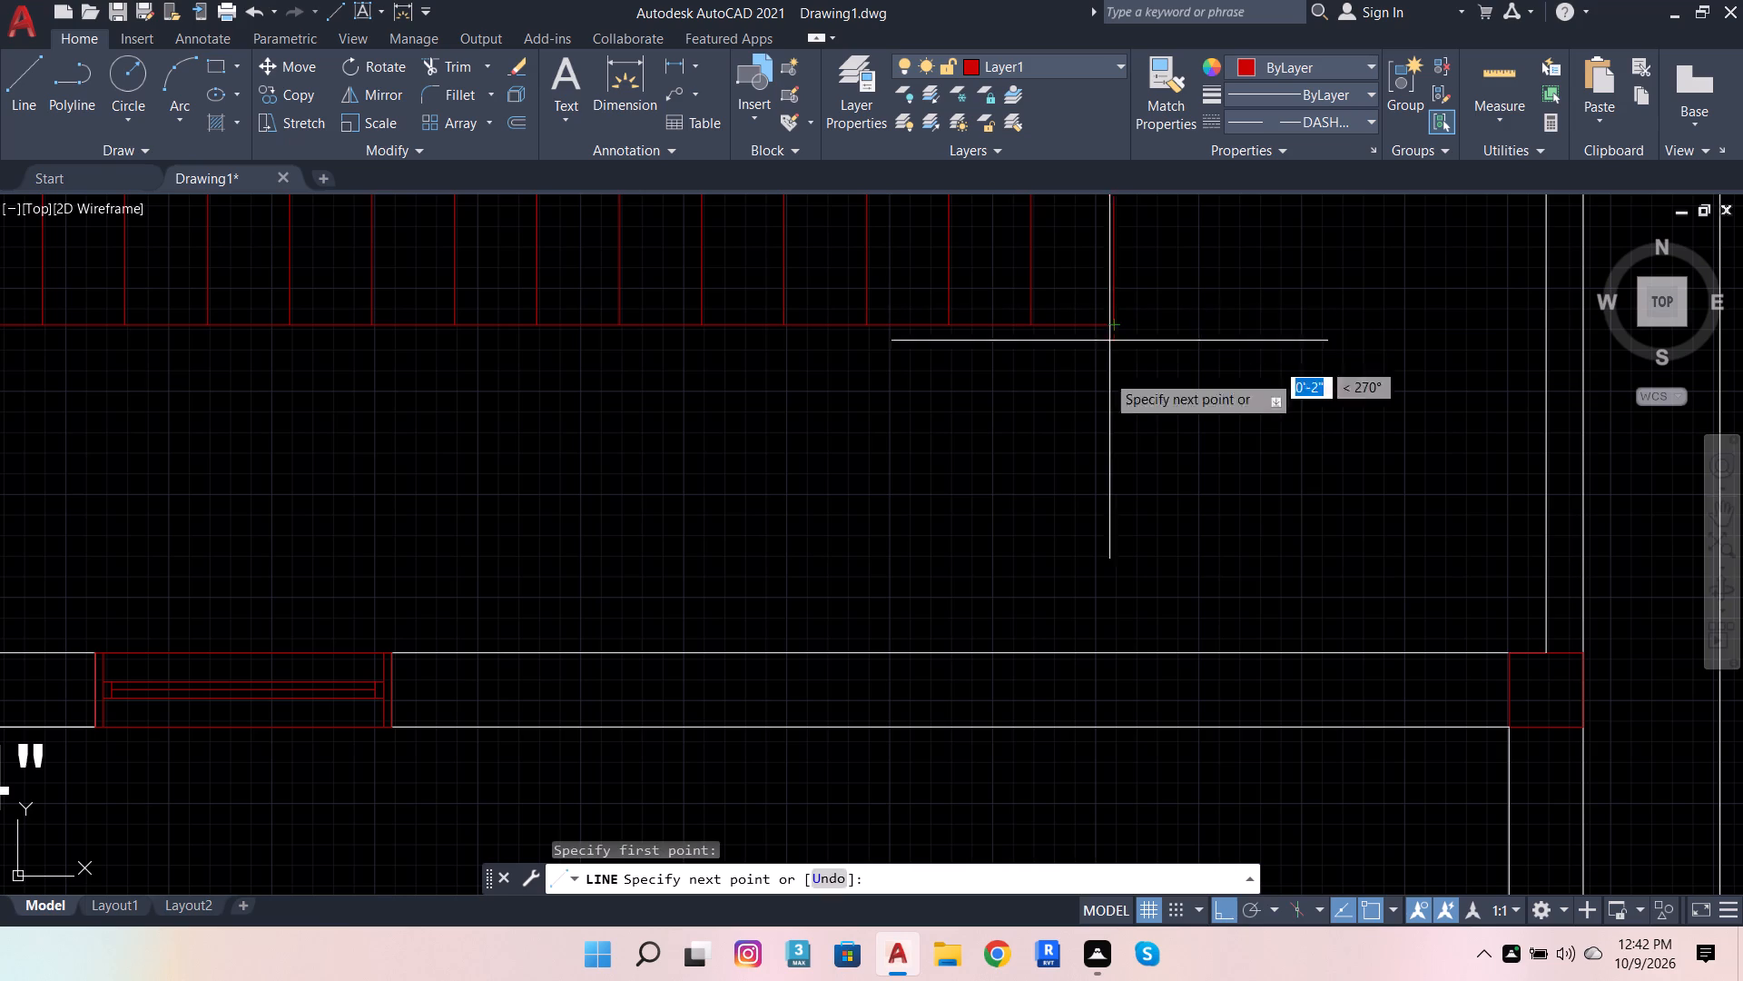
scroll(1136, 626, up, 1)
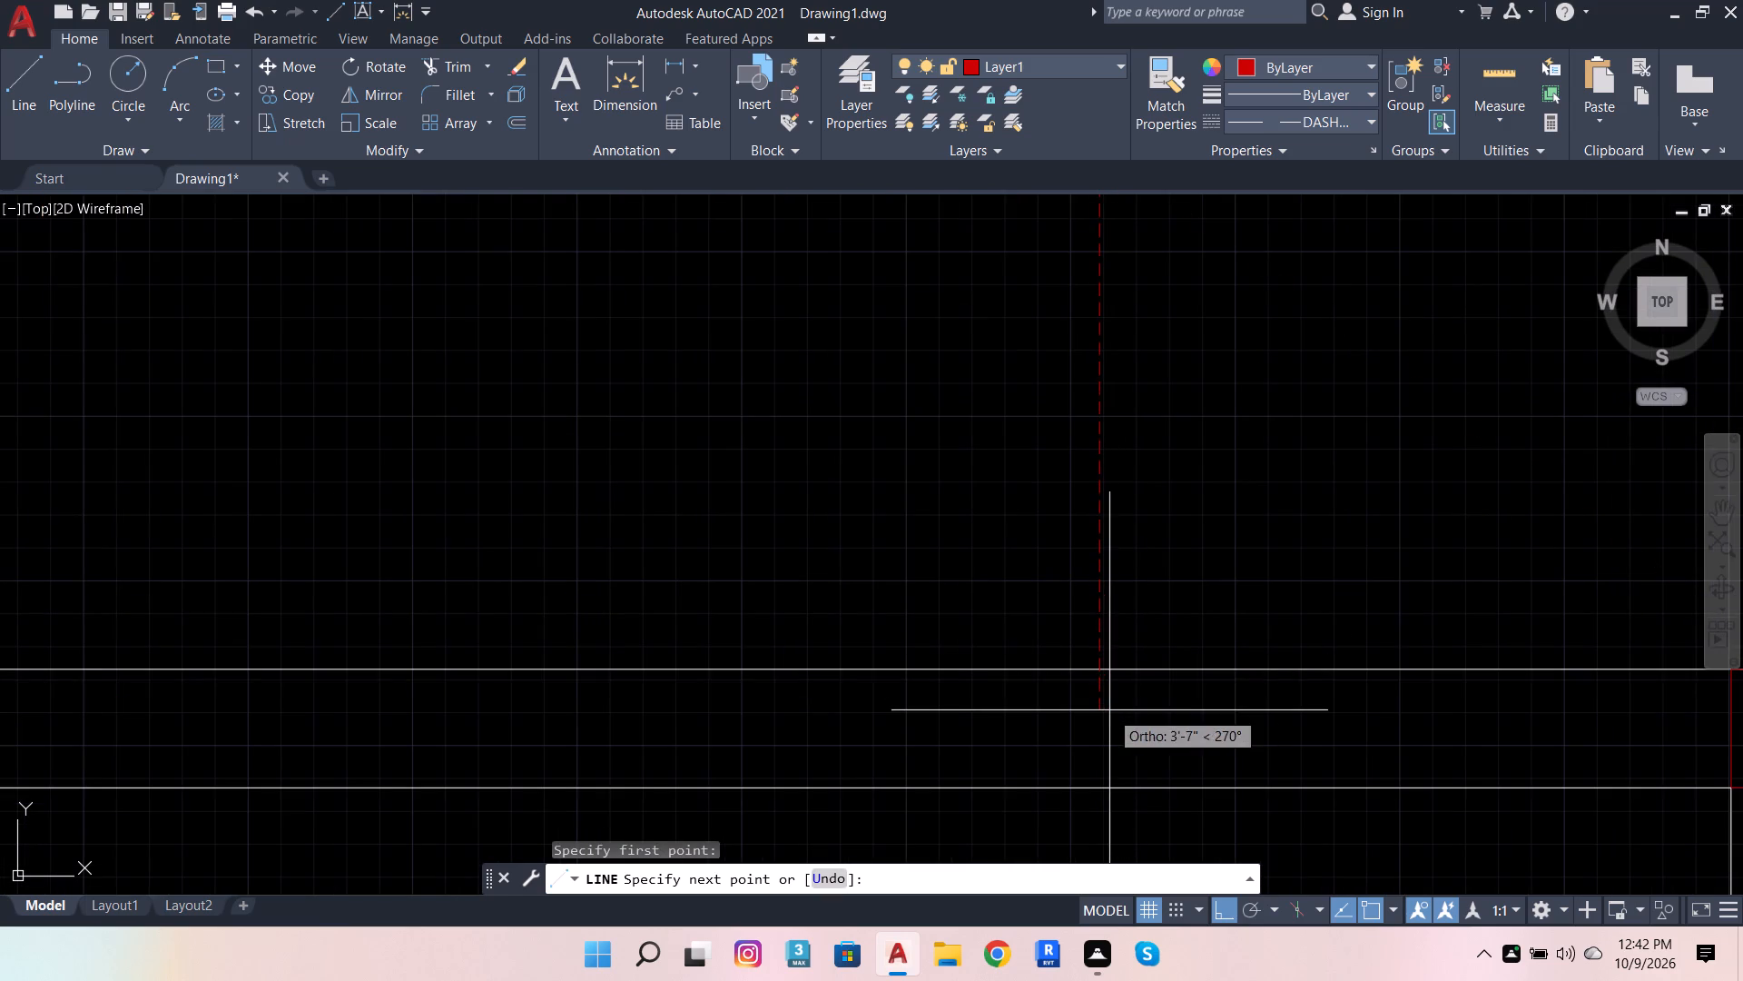
click(1109, 710)
scroll(1185, 667, down, 2)
key(space)
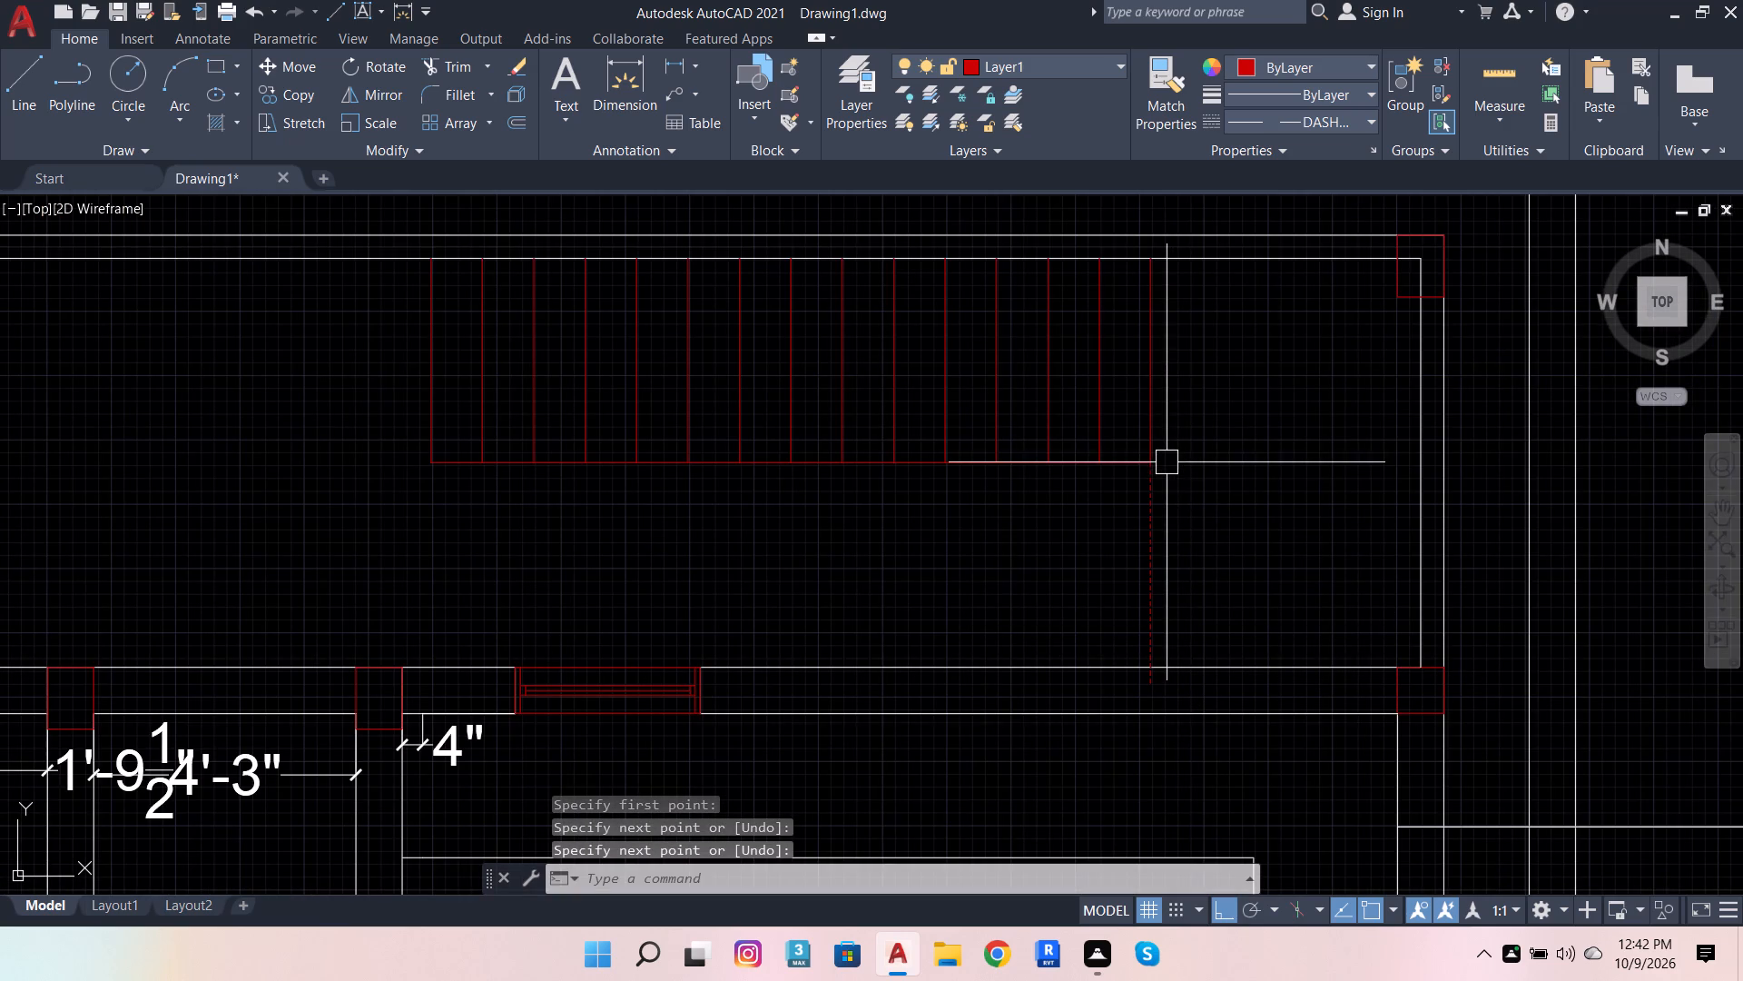
Draw a dashed vertical line from the lower end of the last inner tread line down into the wall below.
key(space)
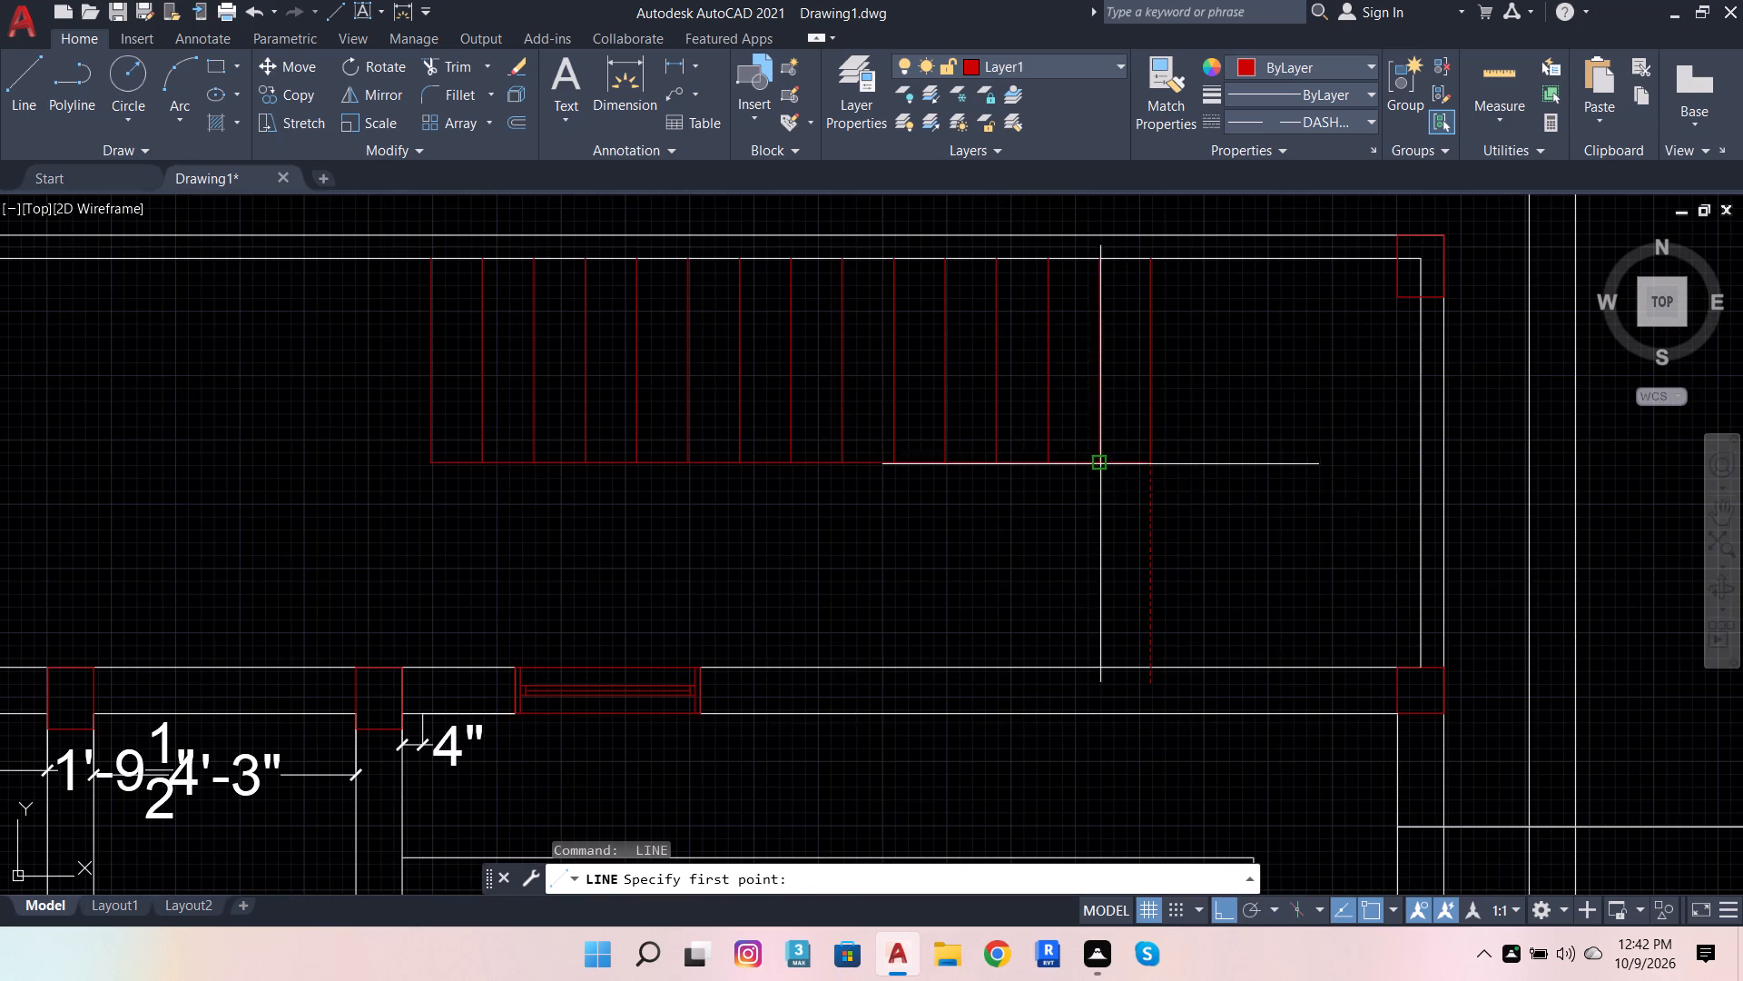
click(1100, 464)
scroll(1118, 701, up, 2)
click(1099, 674)
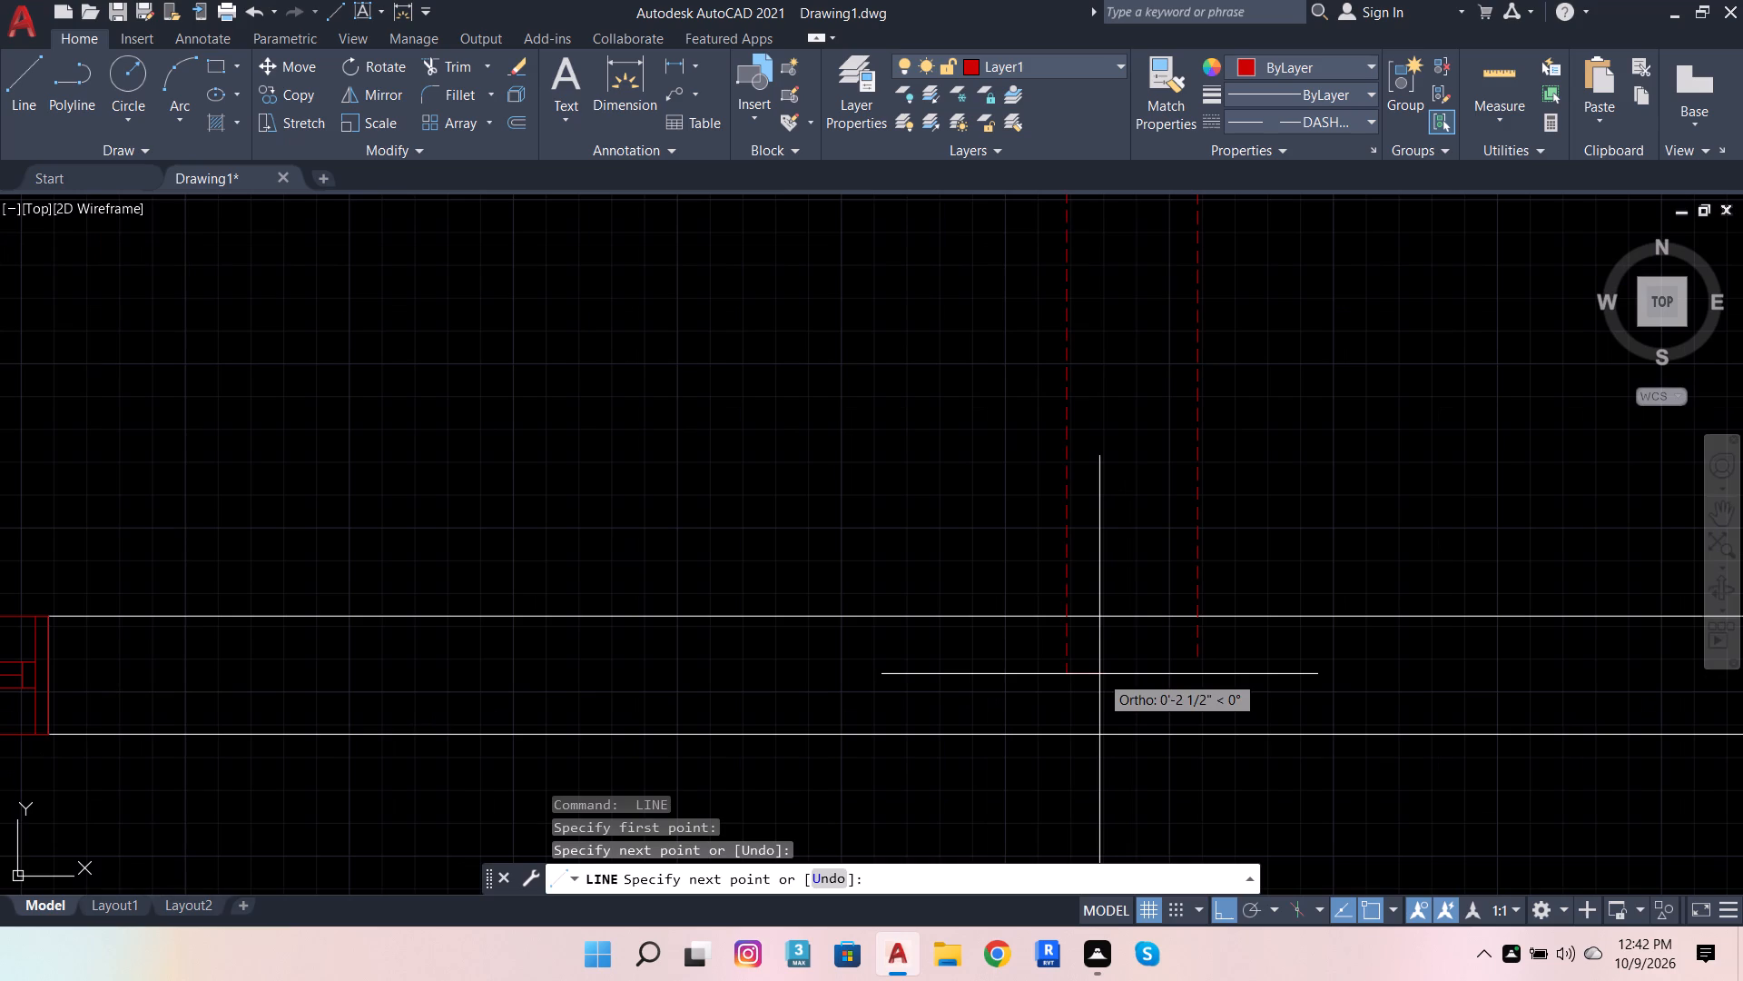
key(space)
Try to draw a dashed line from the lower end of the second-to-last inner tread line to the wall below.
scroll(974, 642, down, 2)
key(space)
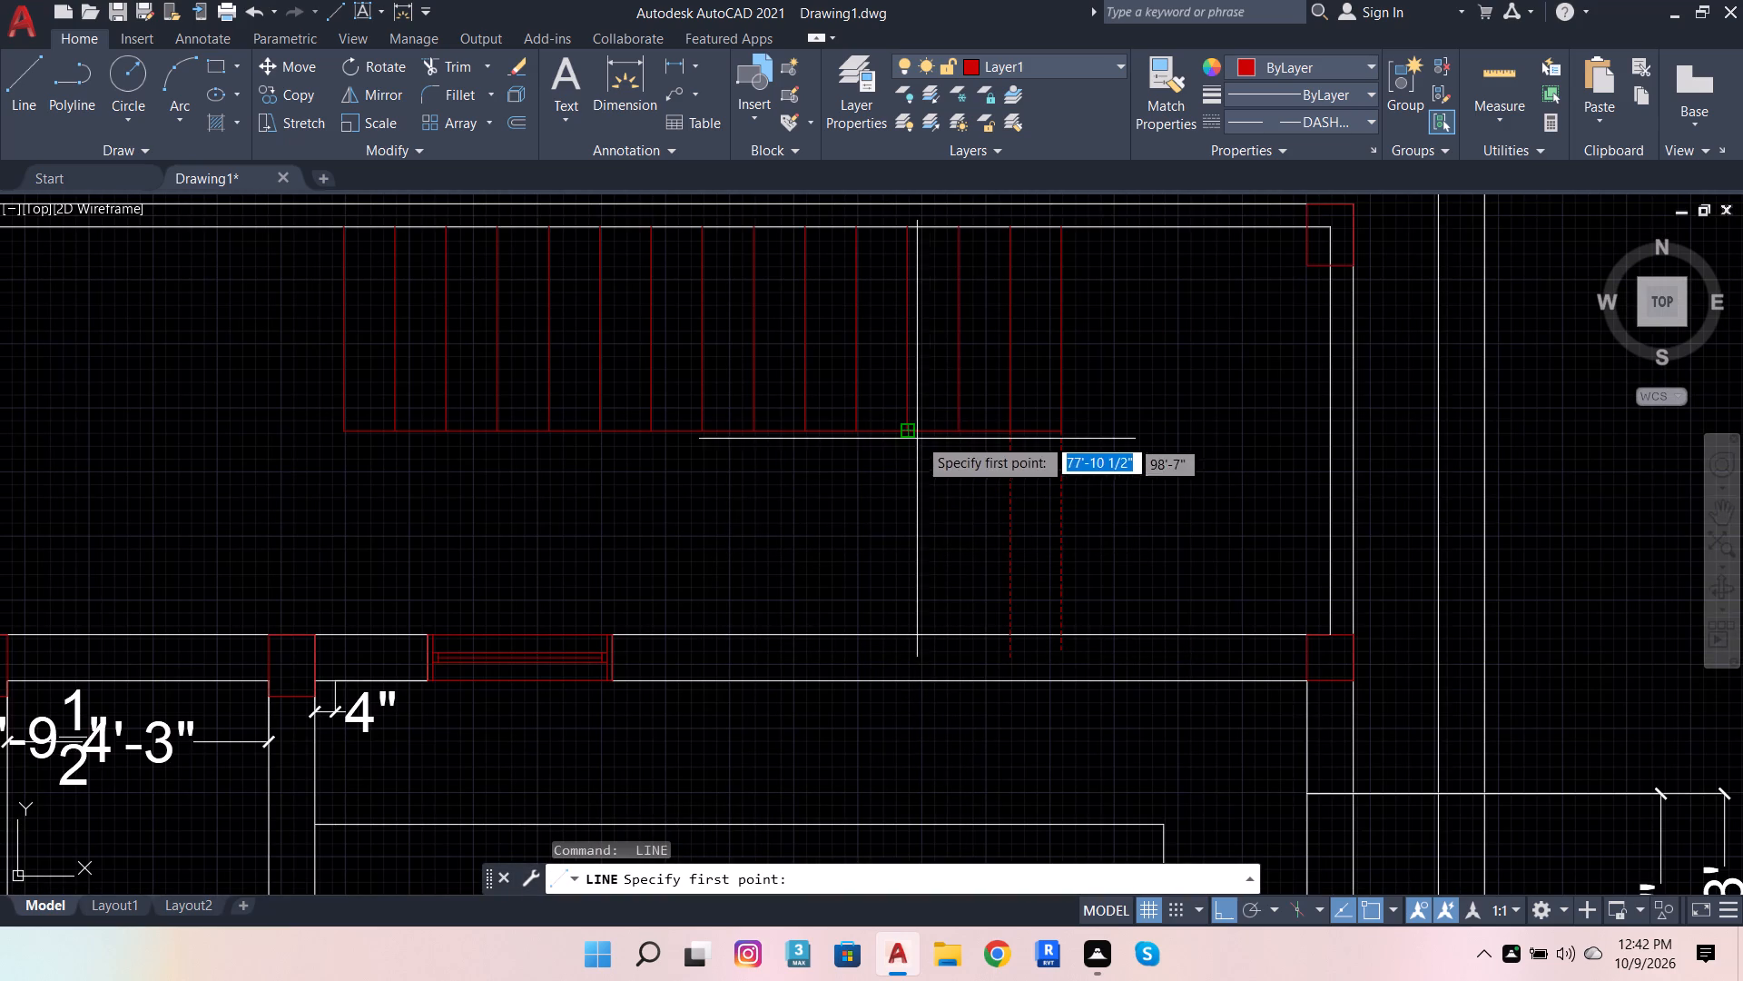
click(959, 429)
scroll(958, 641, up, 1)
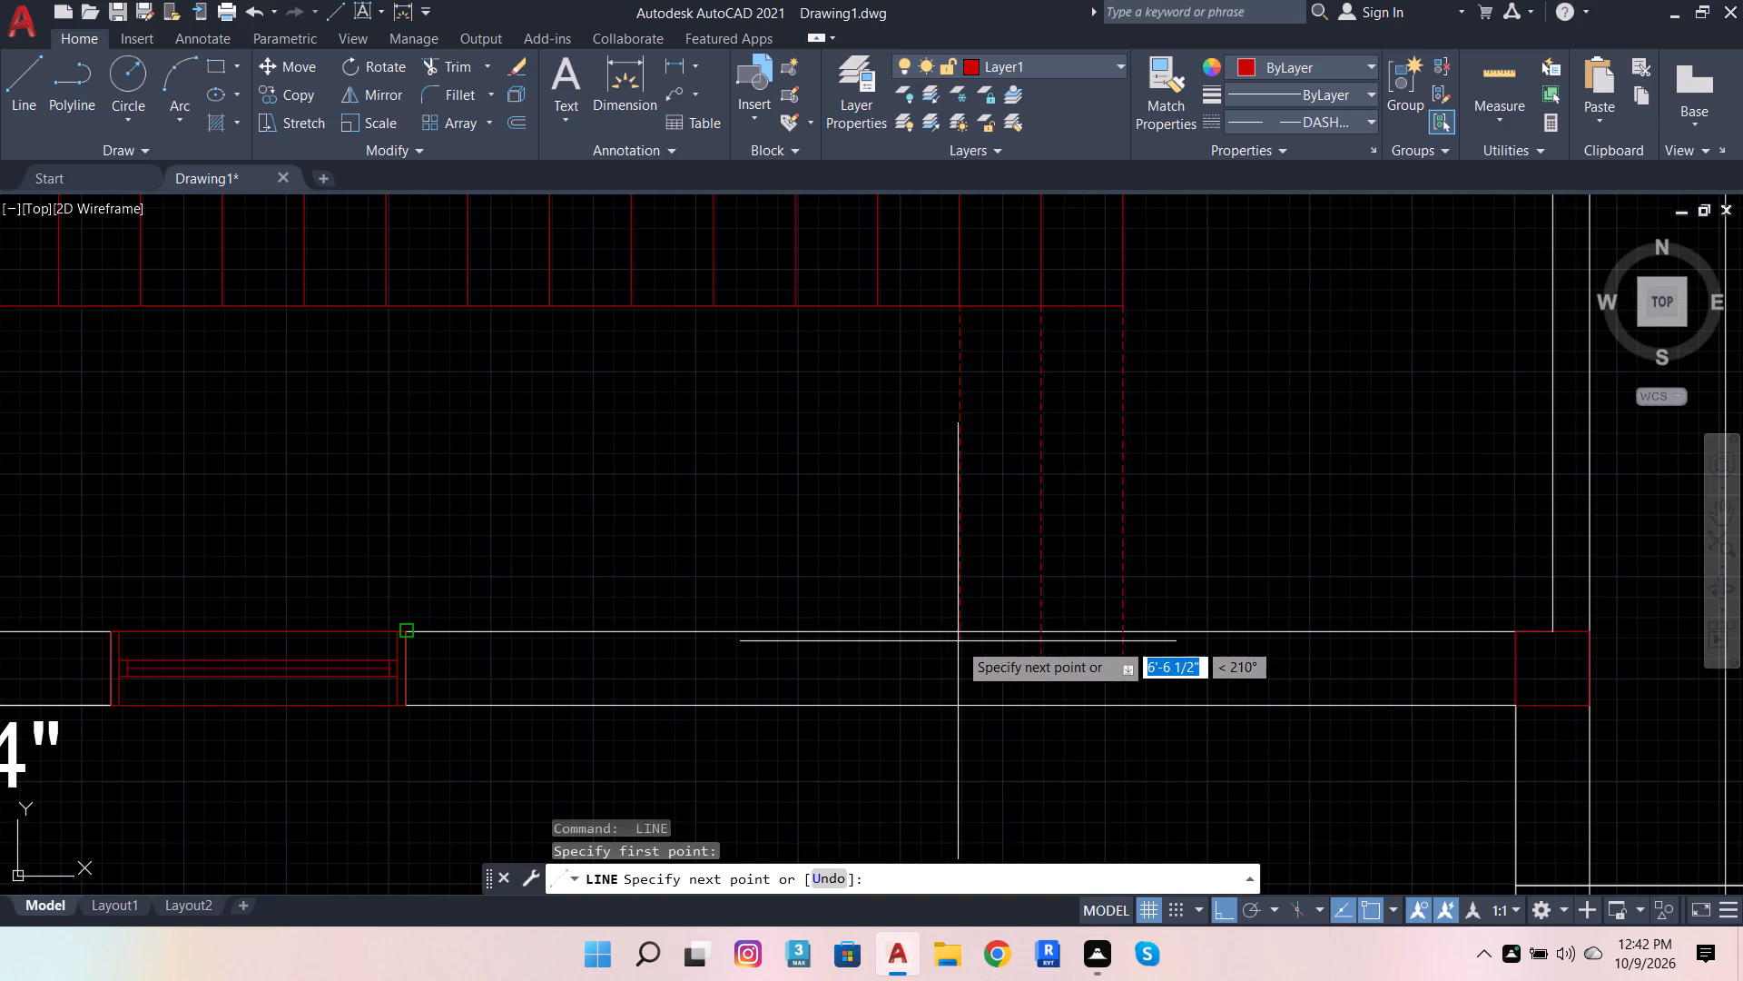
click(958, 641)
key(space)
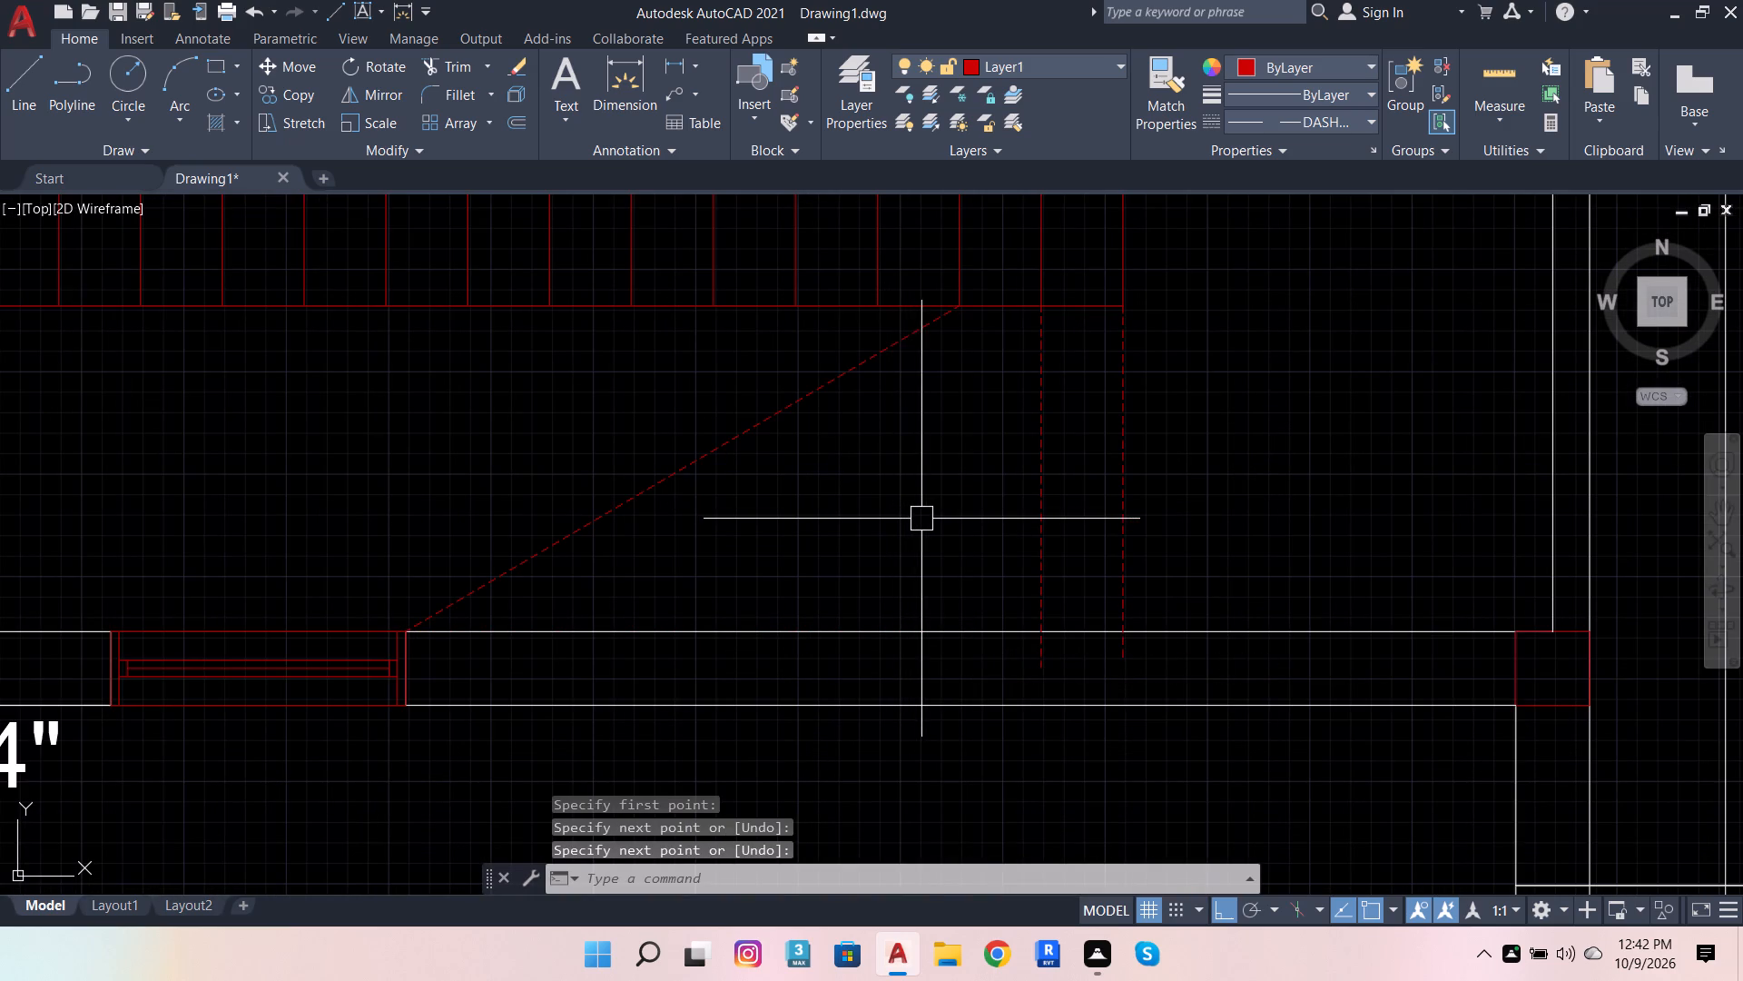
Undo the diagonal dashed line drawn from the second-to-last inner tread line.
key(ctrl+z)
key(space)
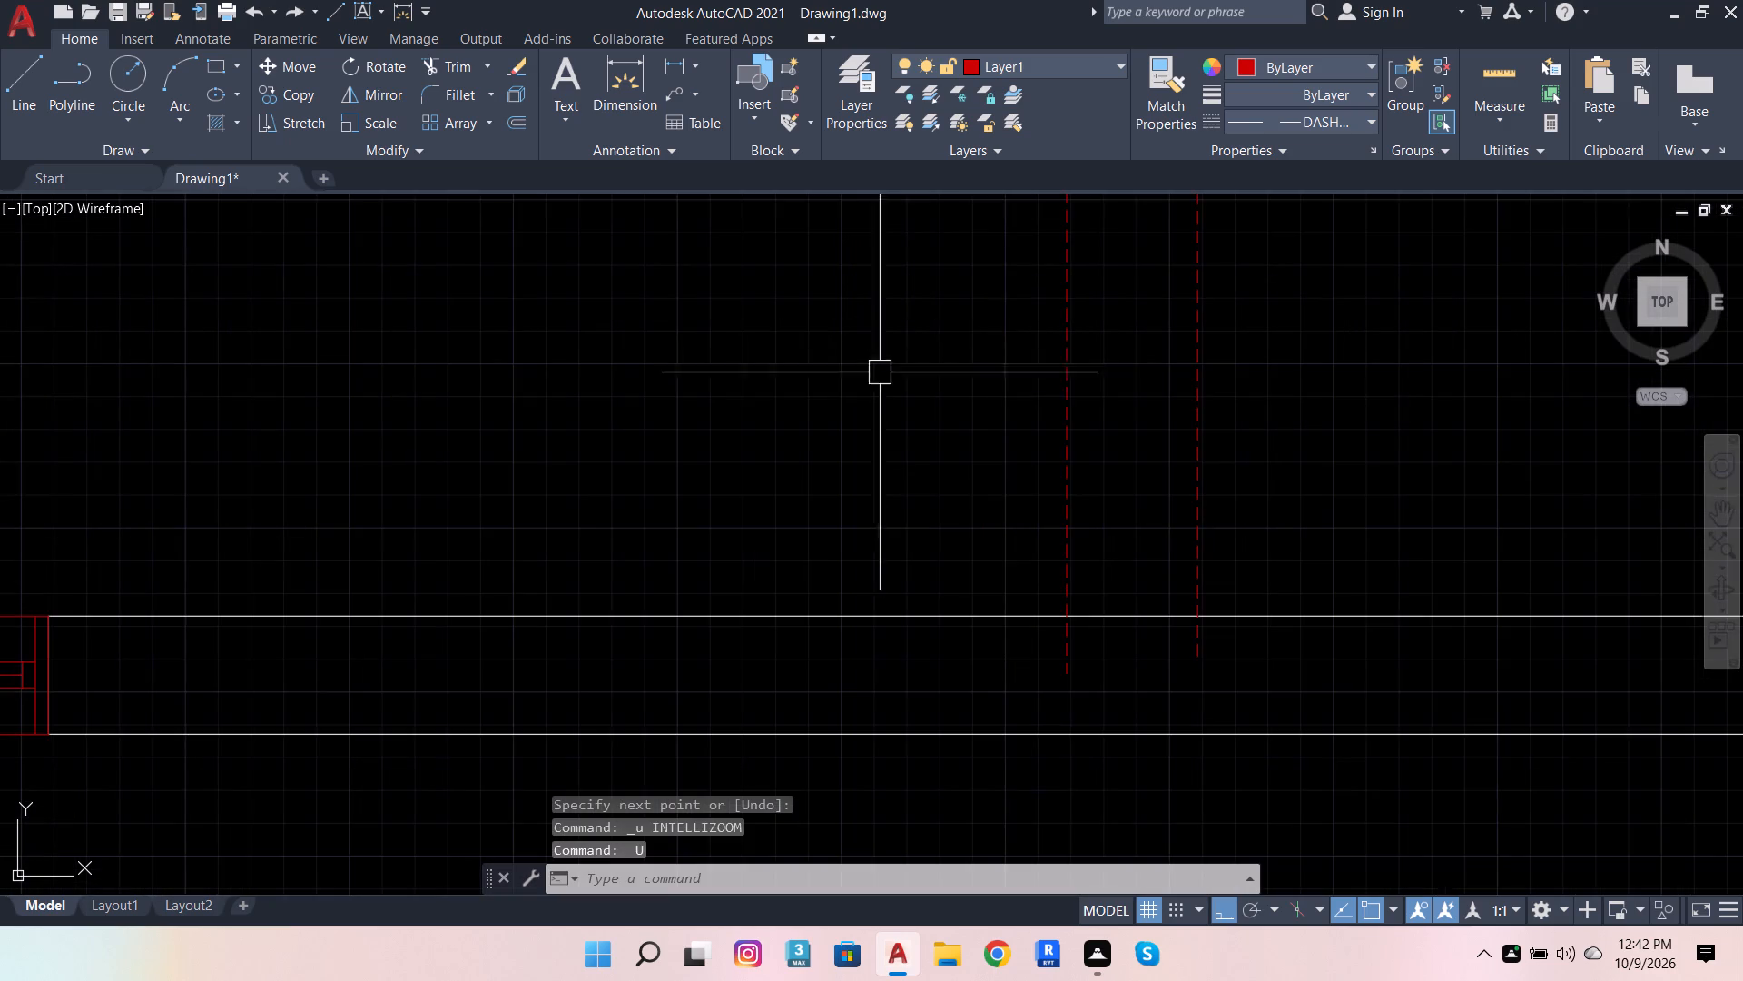
Draw a dashed vertical line from the lower end of the second-to-last inner tread line down into the wall.
scroll(1005, 527, down, 2)
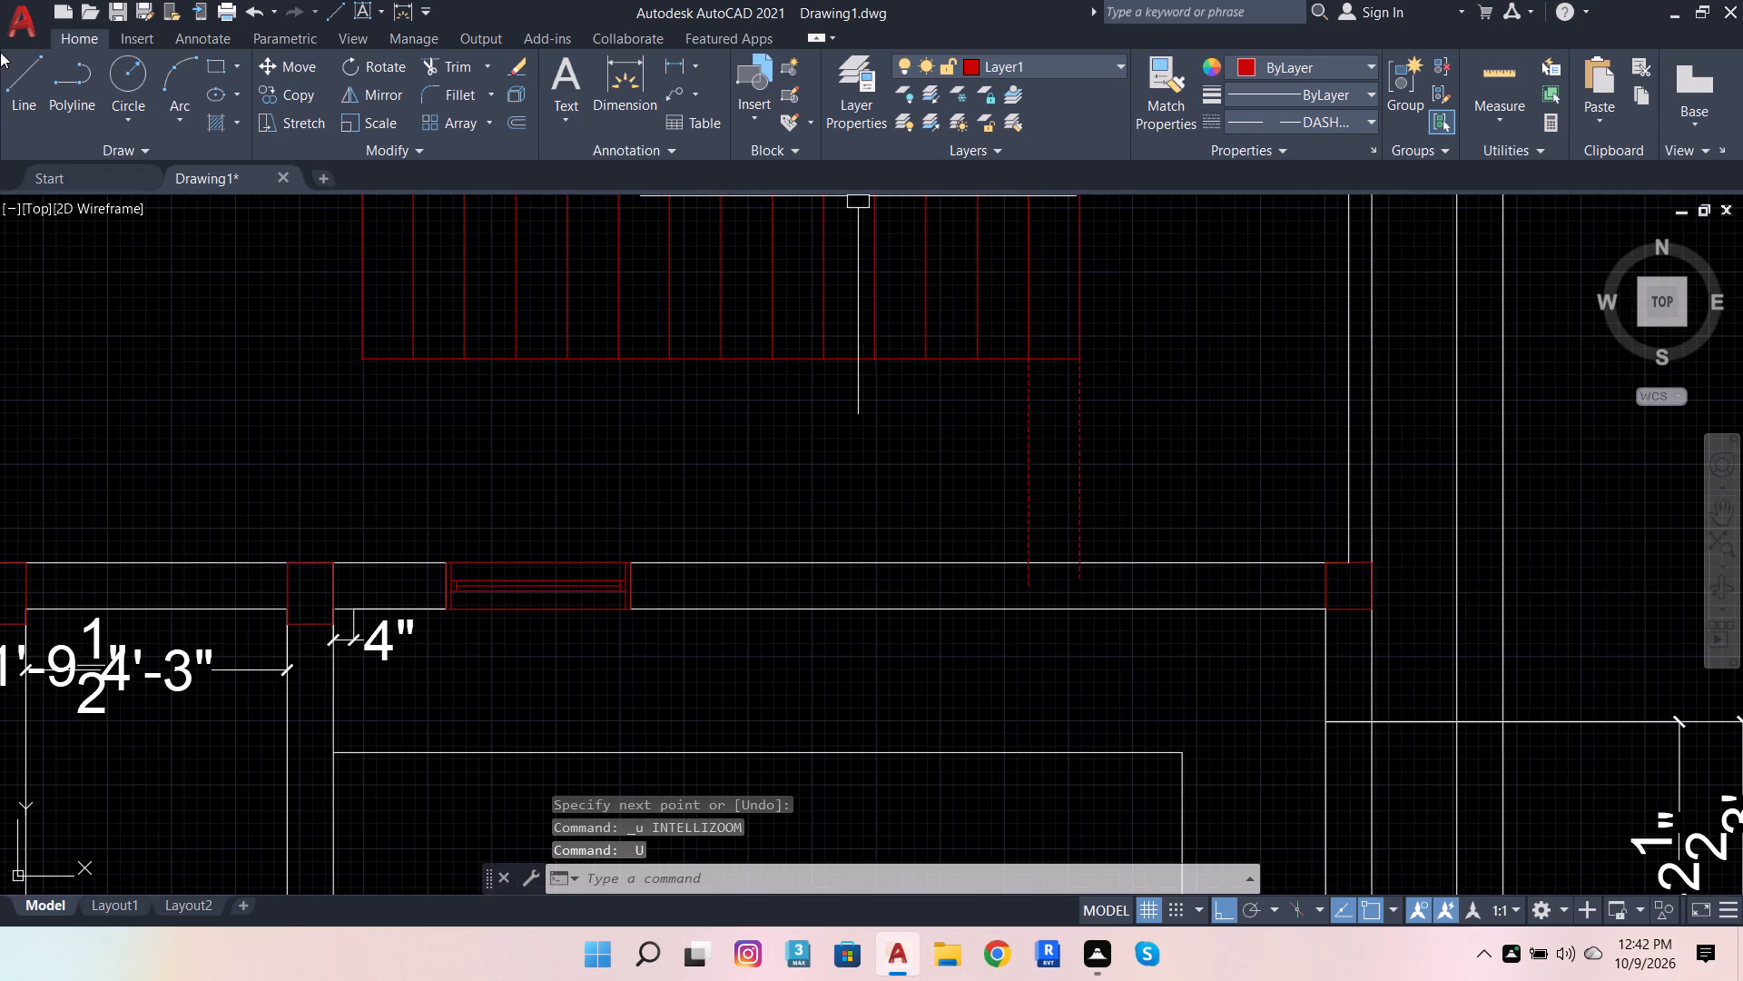
click(11, 77)
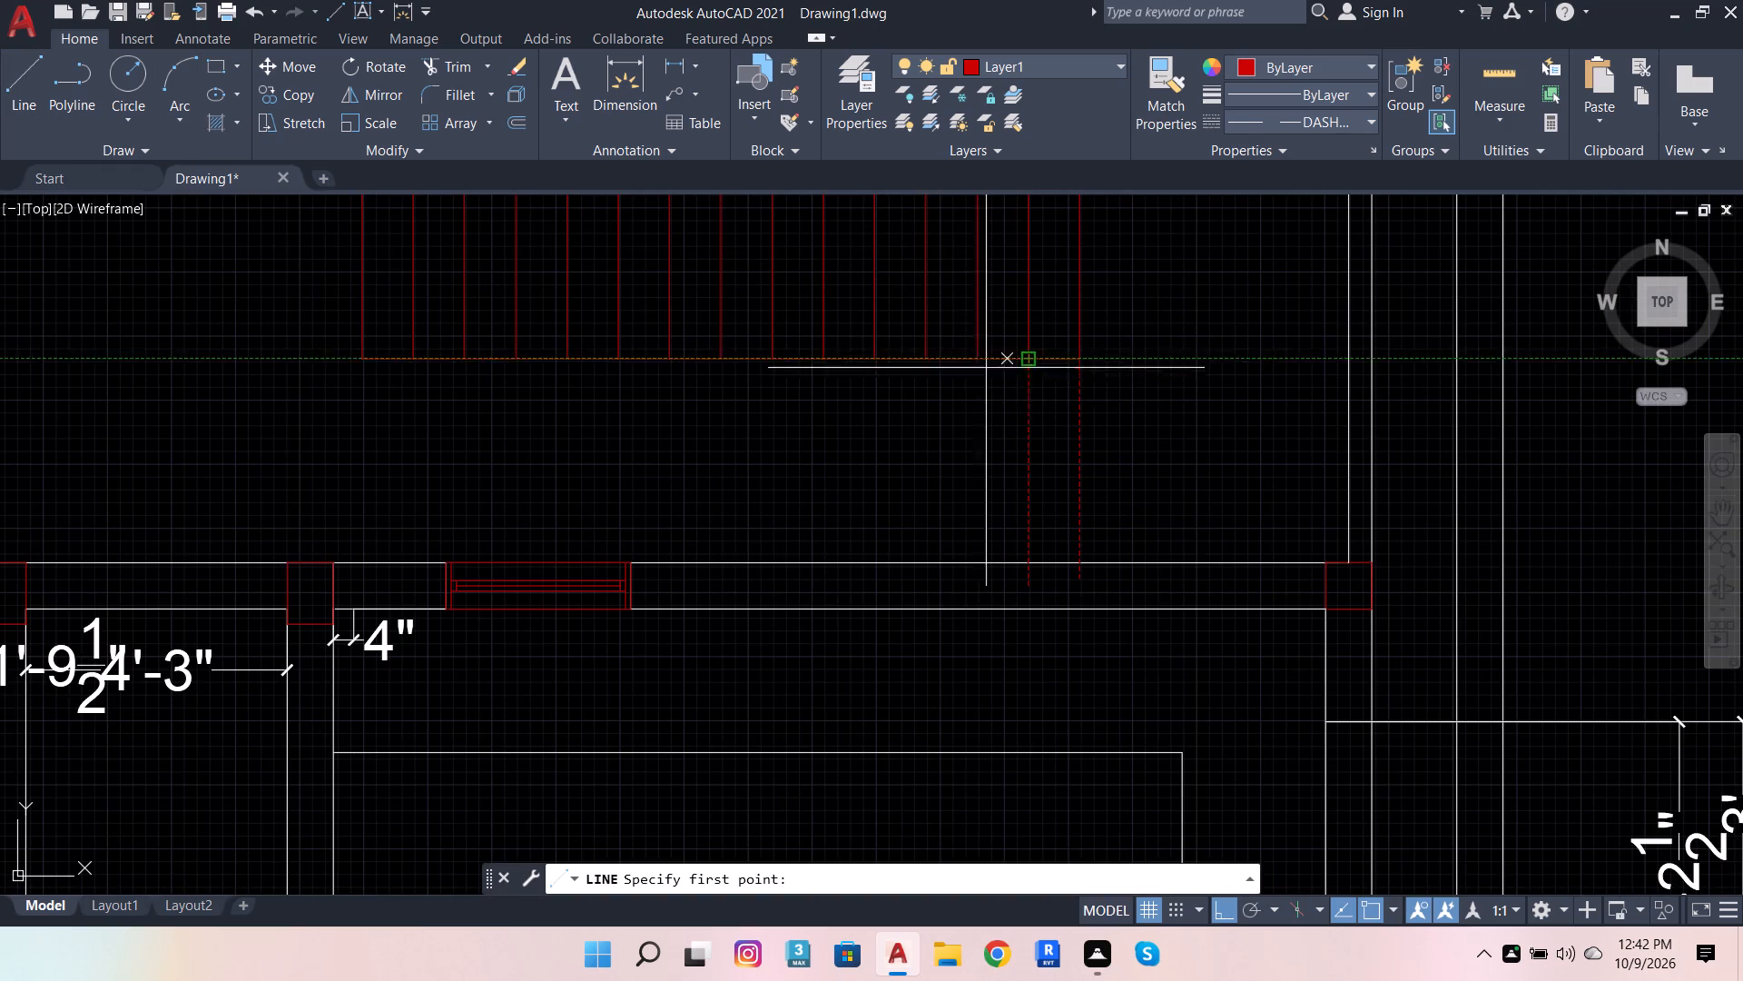
click(981, 361)
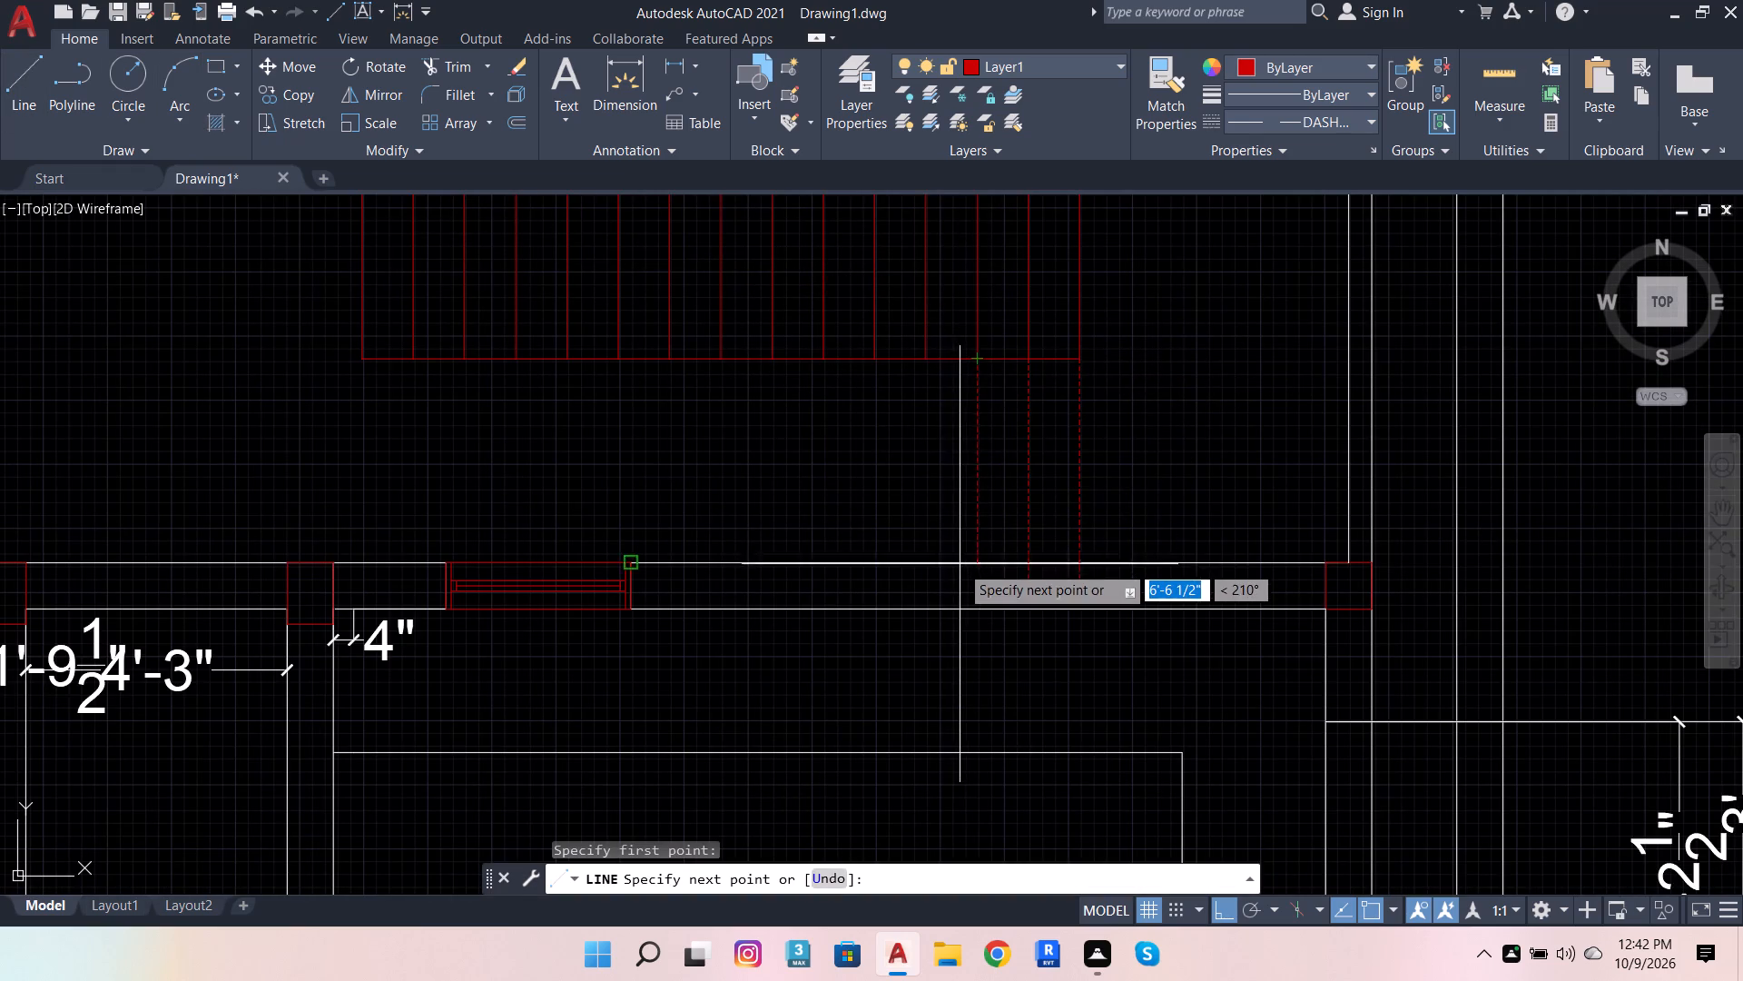
scroll(960, 564, up, 2)
click(1010, 589)
scroll(1029, 625, down, 3)
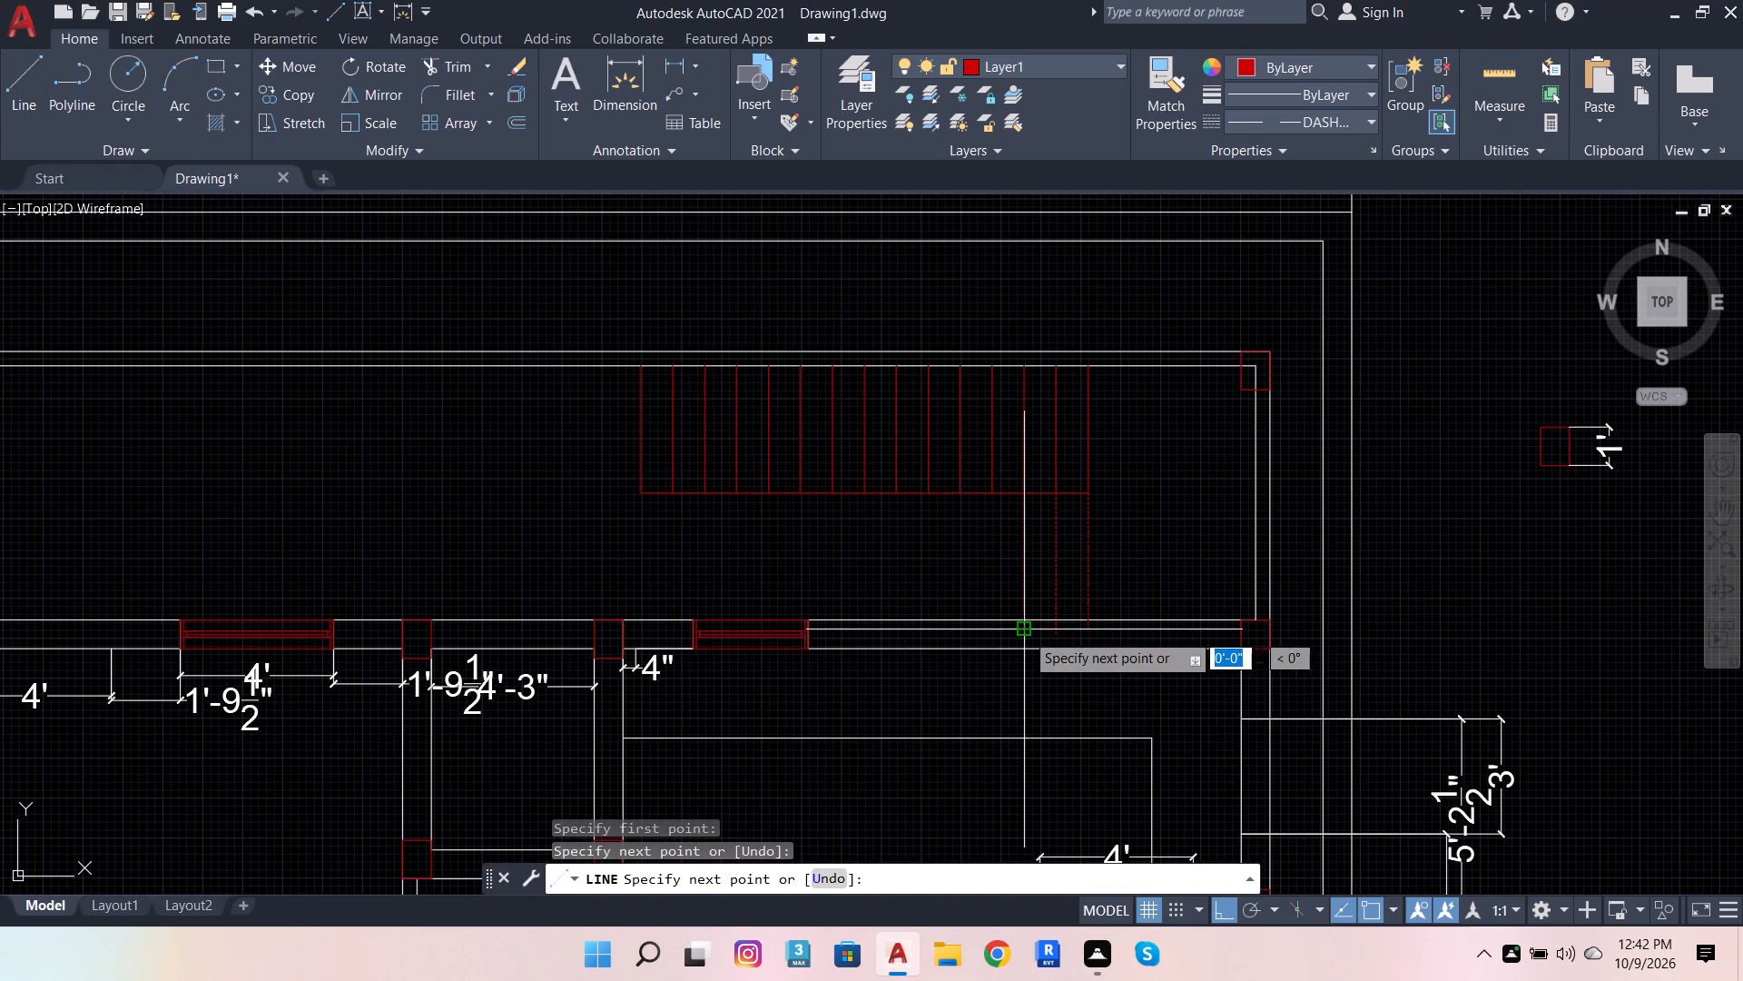
key(space)
Draw a dashed vertical line from the lower end of the third inner tread line from the right into the wall.
key(space)
click(996, 493)
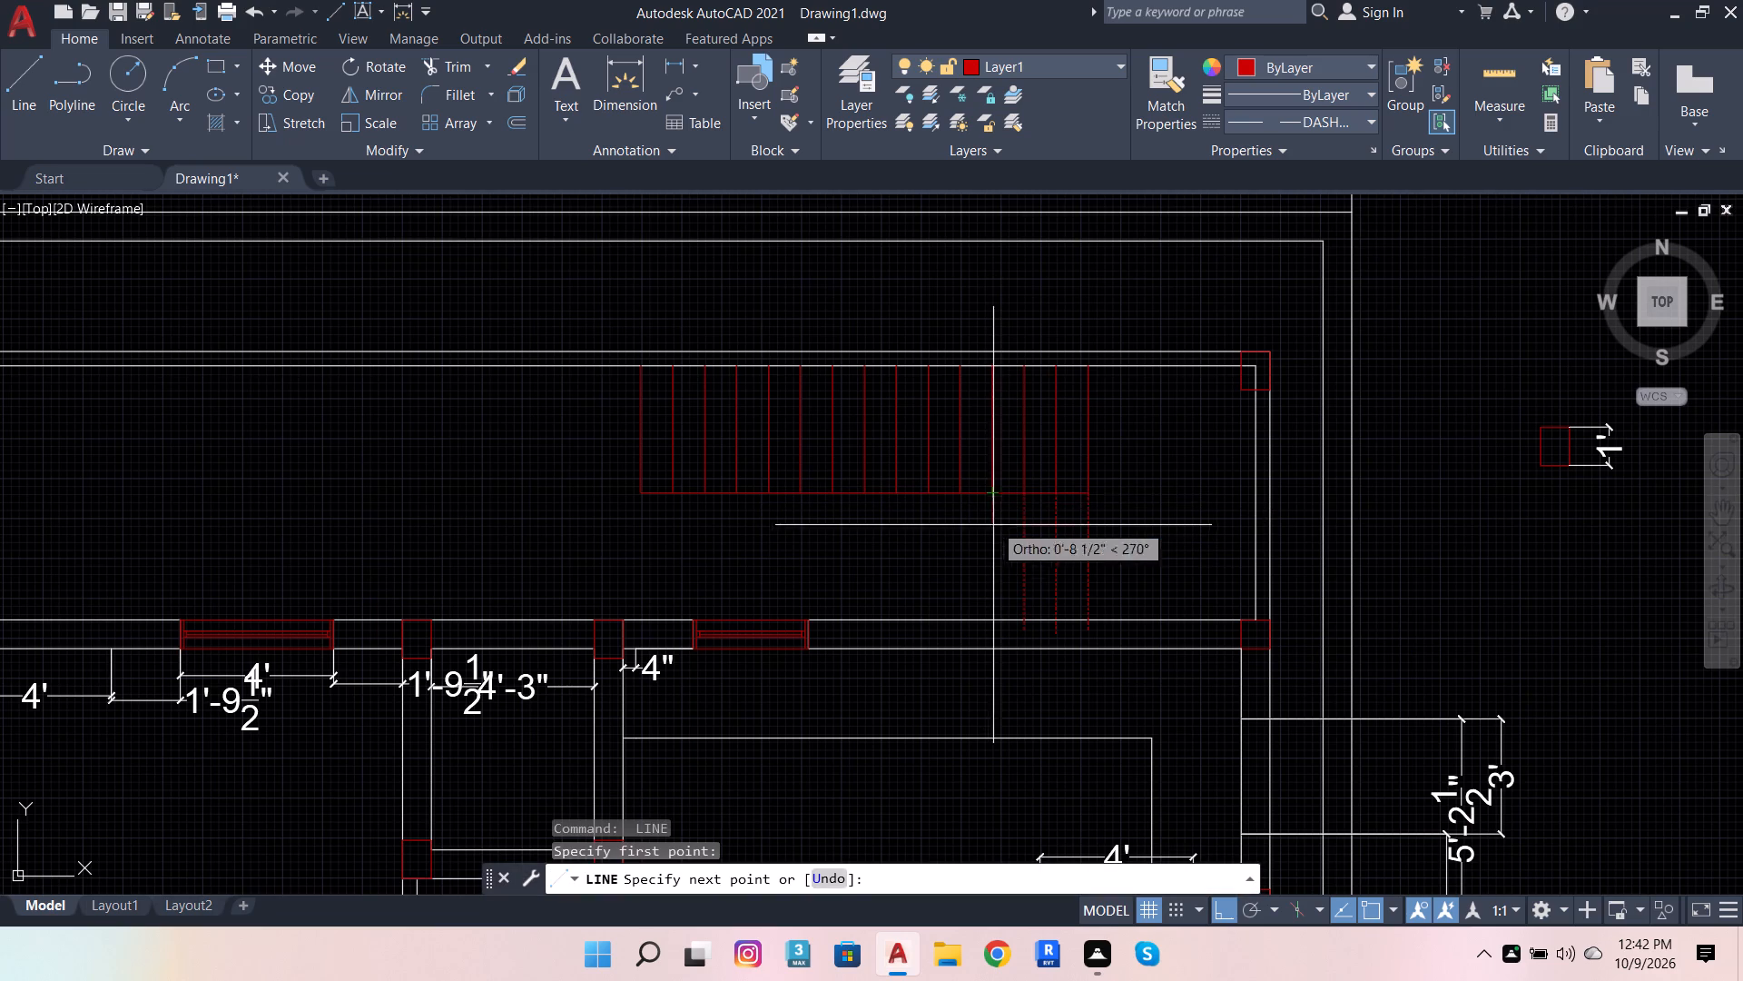
scroll(1001, 628, up, 2)
click(988, 643)
key(space)
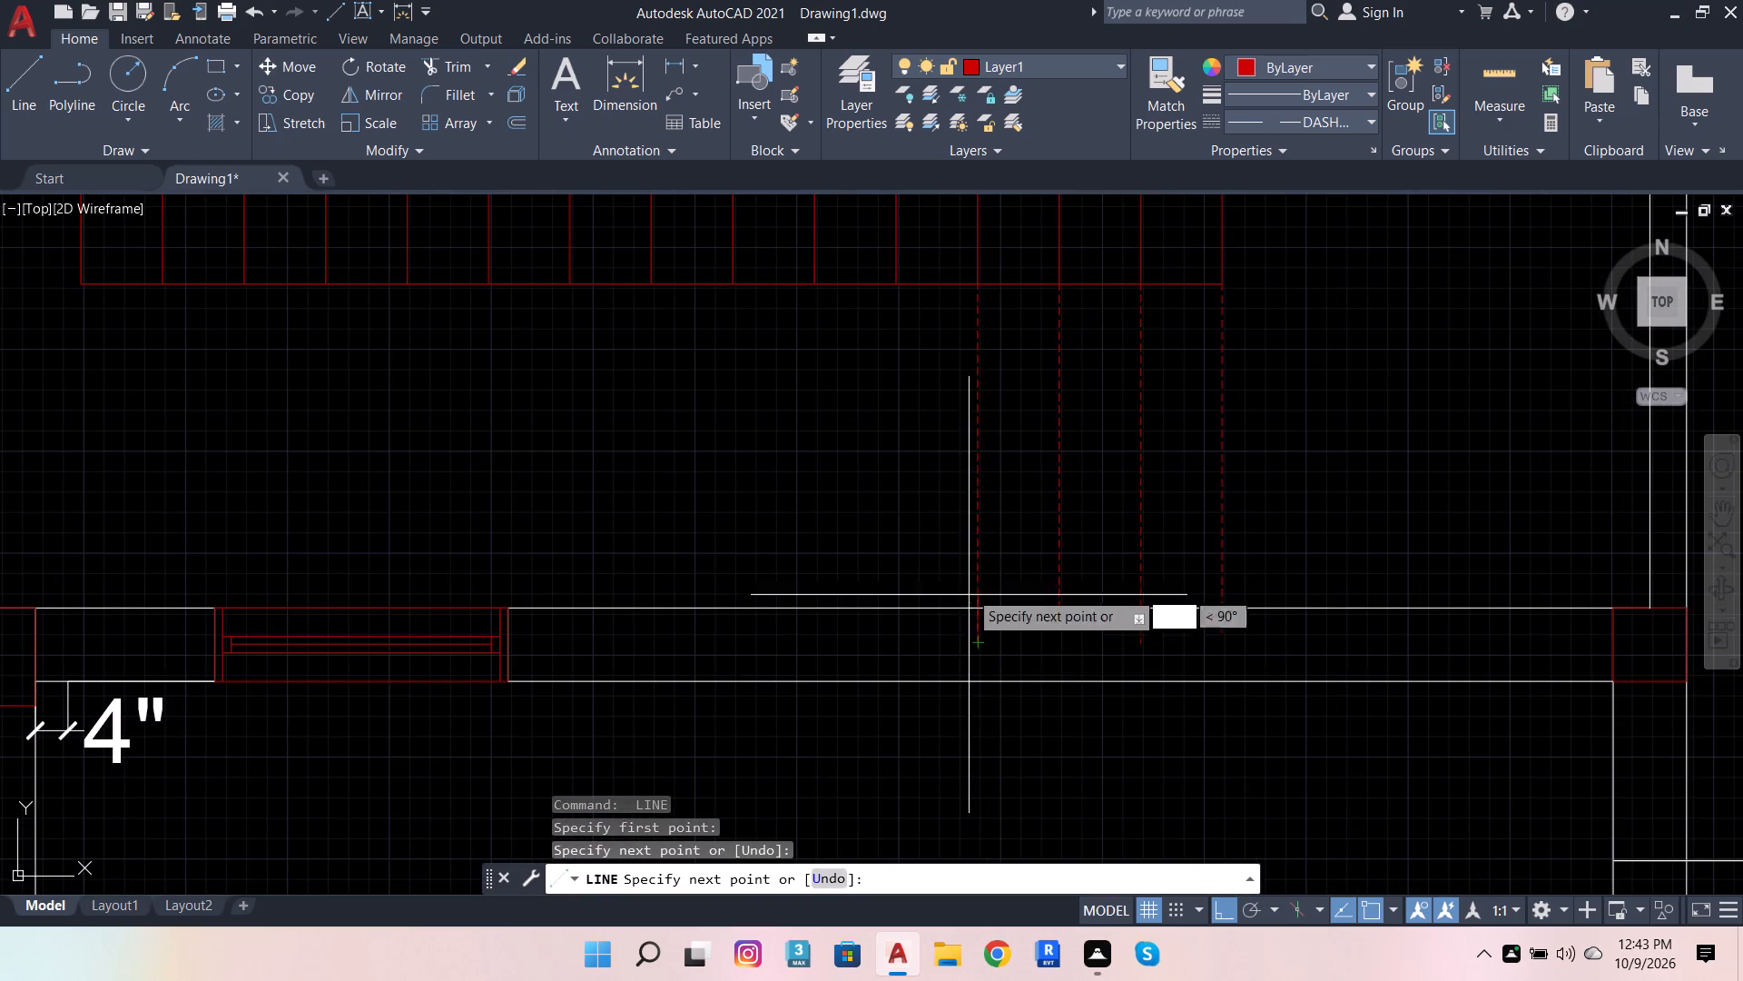
Draw a dashed vertical line from the lower end of the fourth inner tread line from the right into the wall.
key(space)
click(892, 282)
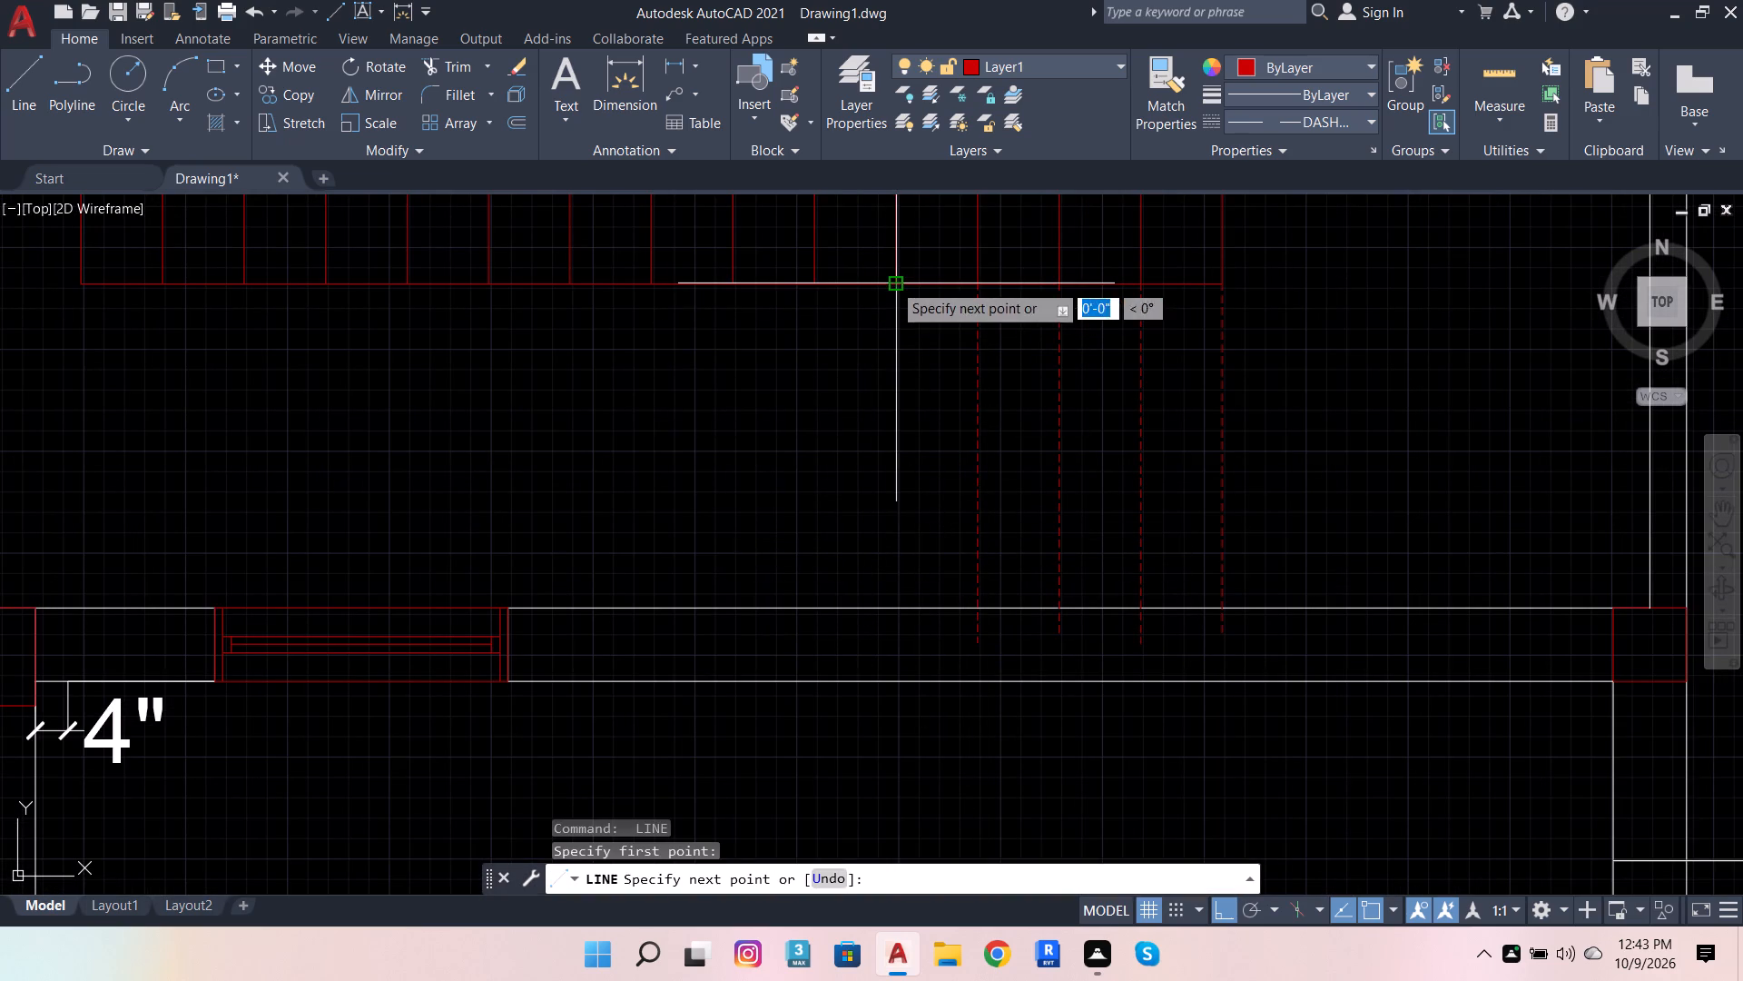
scroll(912, 595, up, 2)
click(889, 693)
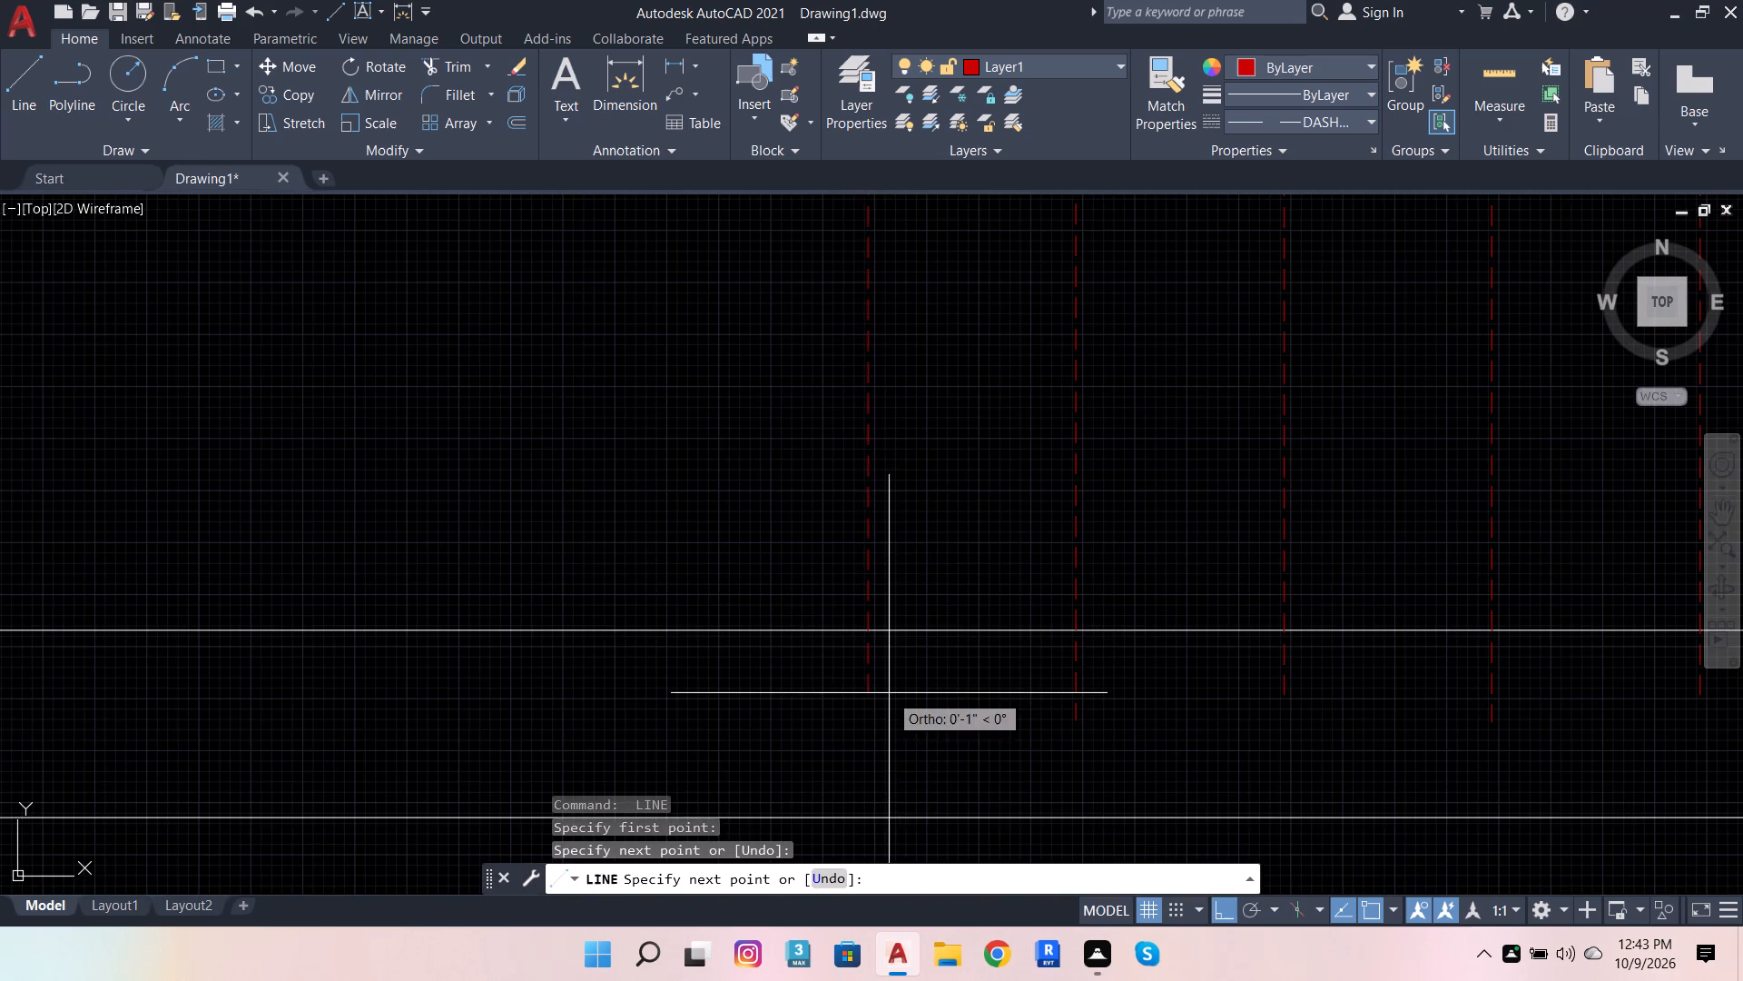
key(space)
Draw a dashed vertical line about 3'-7 1/2" long from the fifth inner tread line from the right into the wall.
scroll(912, 710, down, 4)
scroll(884, 599, up, 2)
key(space)
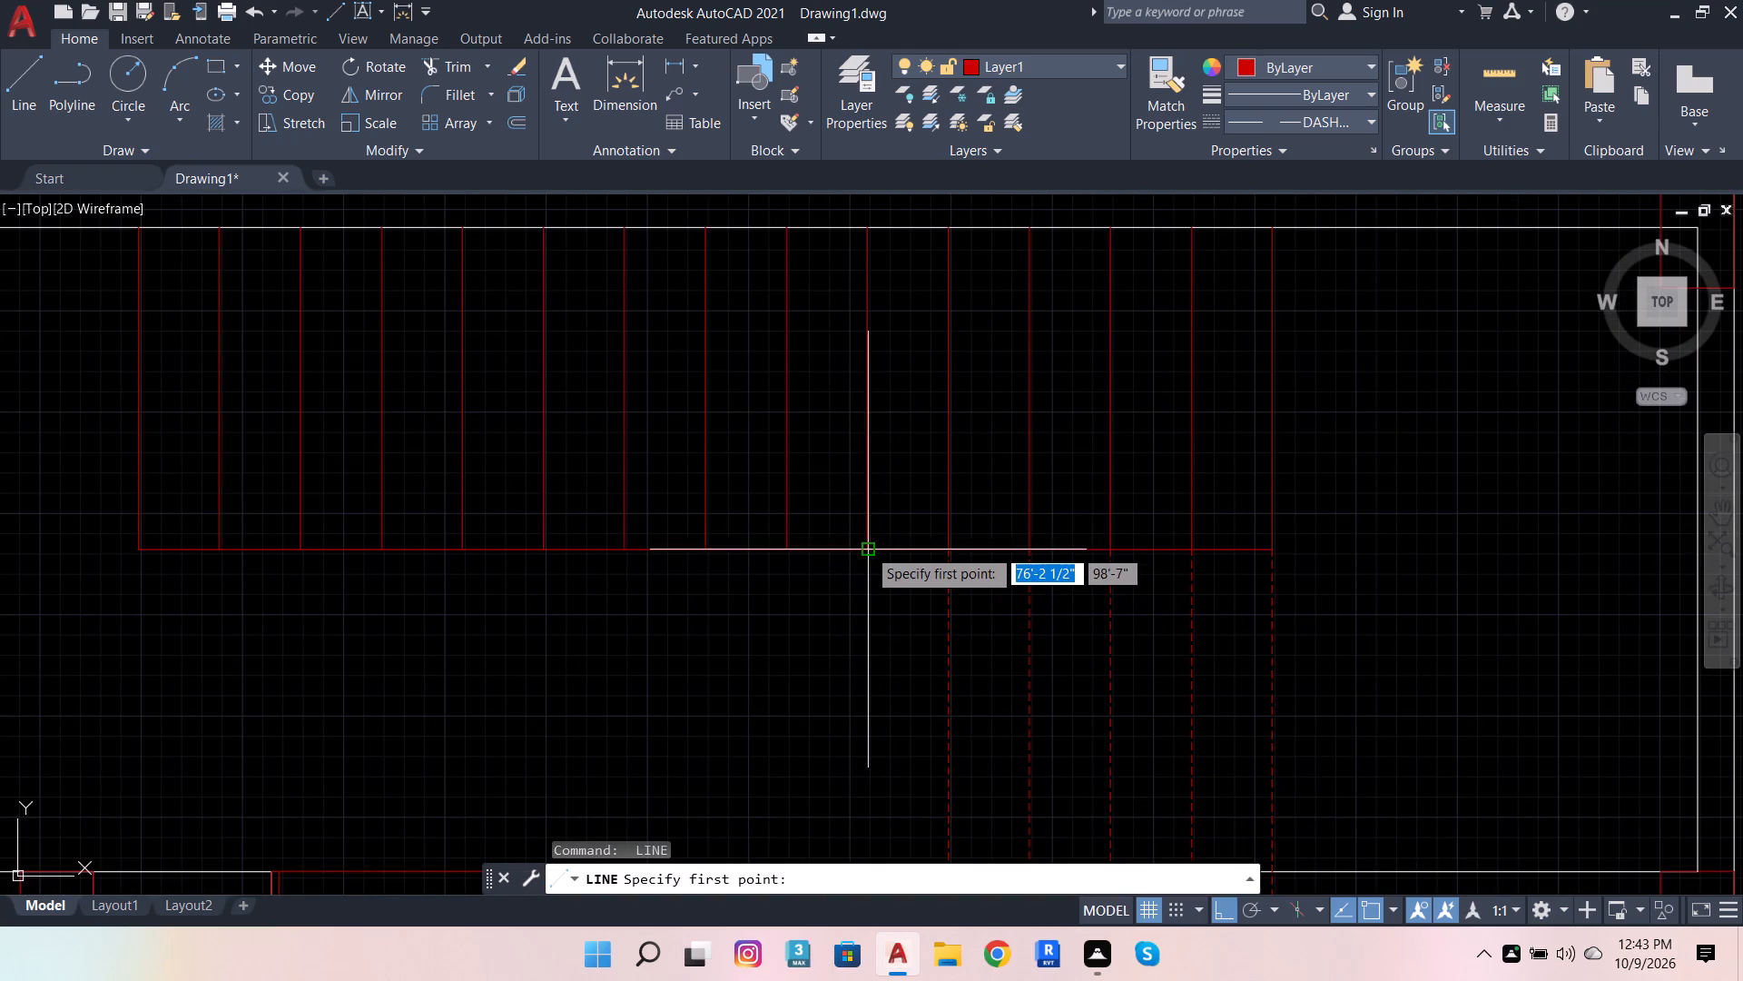
click(874, 550)
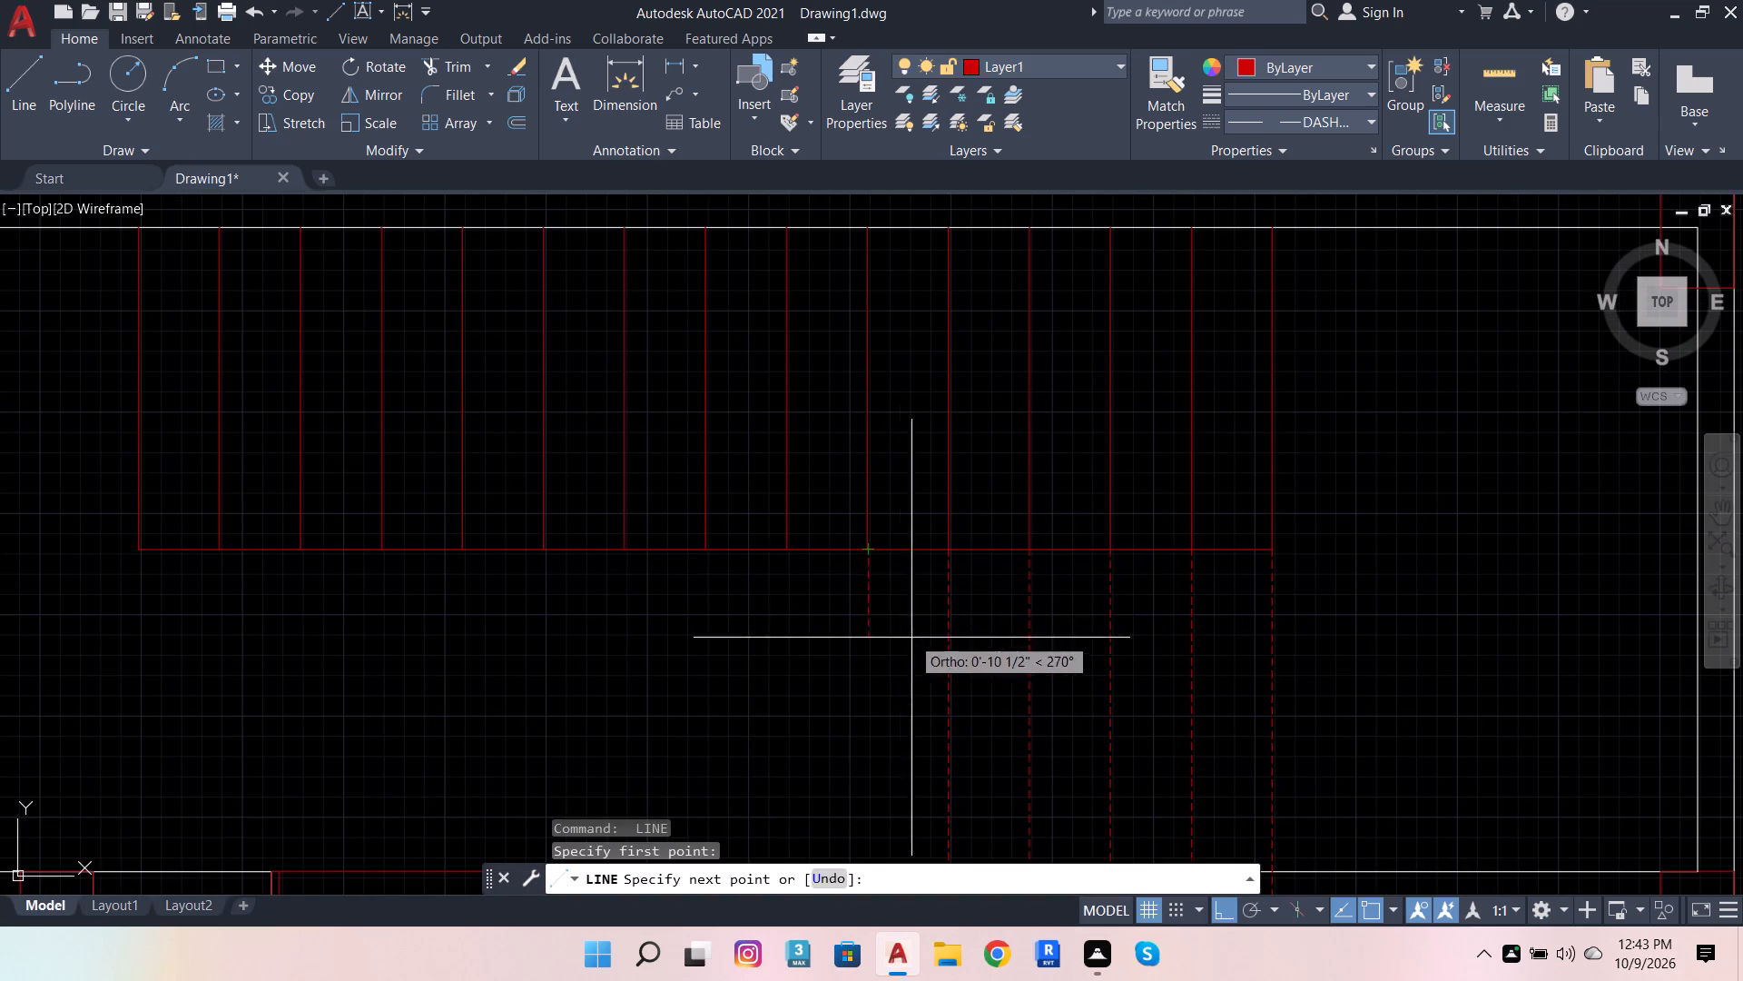
scroll(931, 629, down, 3)
scroll(900, 704, up, 4)
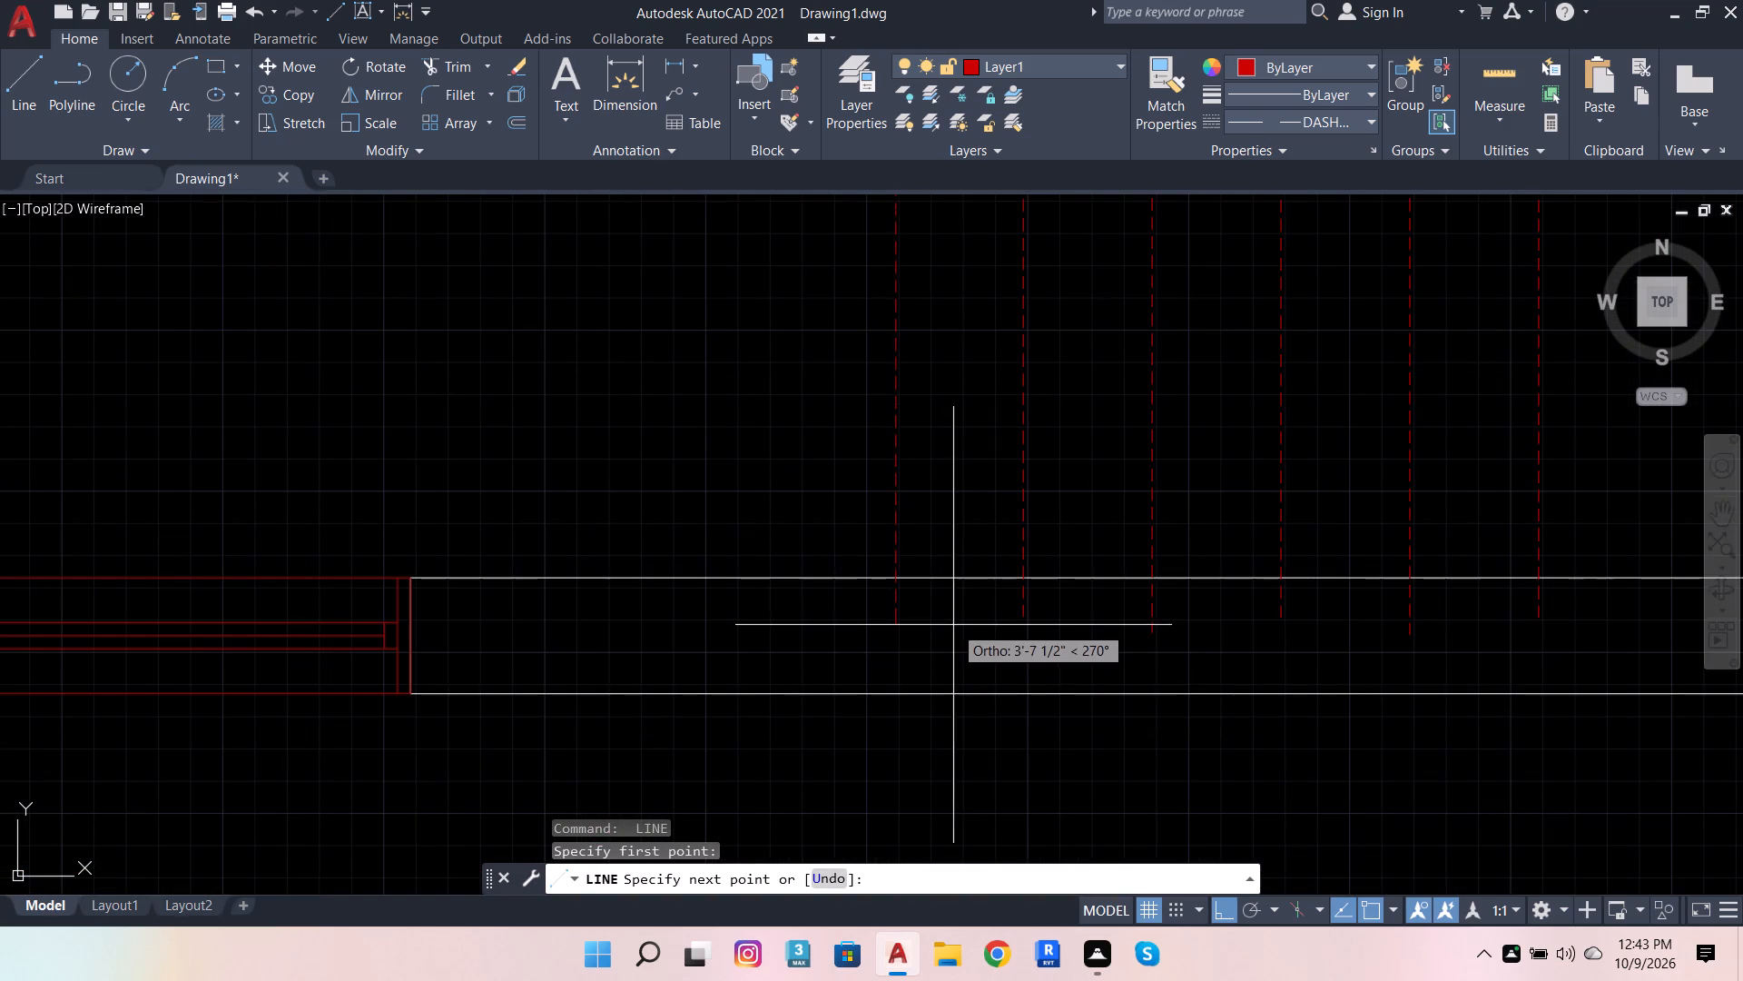
click(945, 629)
key(space)
Draw a dashed vertical line about 3'-5 1/2" long from the sixth inner tread line from the right into the wall.
scroll(971, 655, down, 3)
key(space)
scroll(908, 540, up, 2)
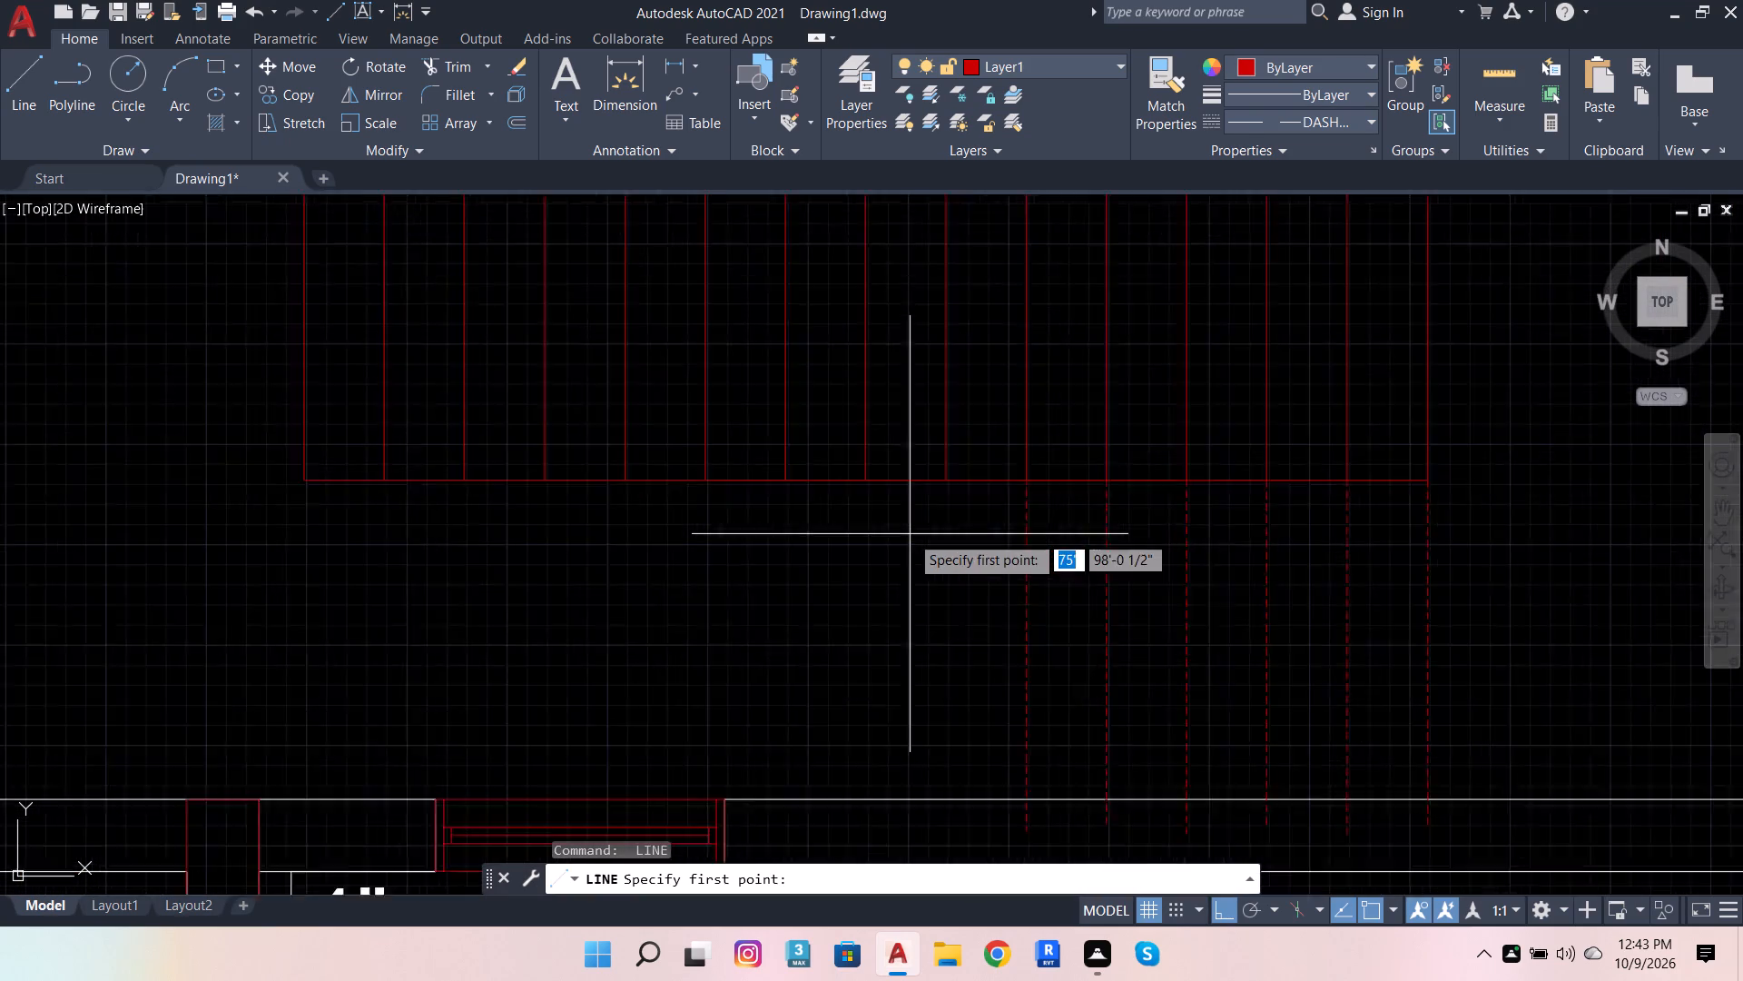
scroll(910, 534, up, 1)
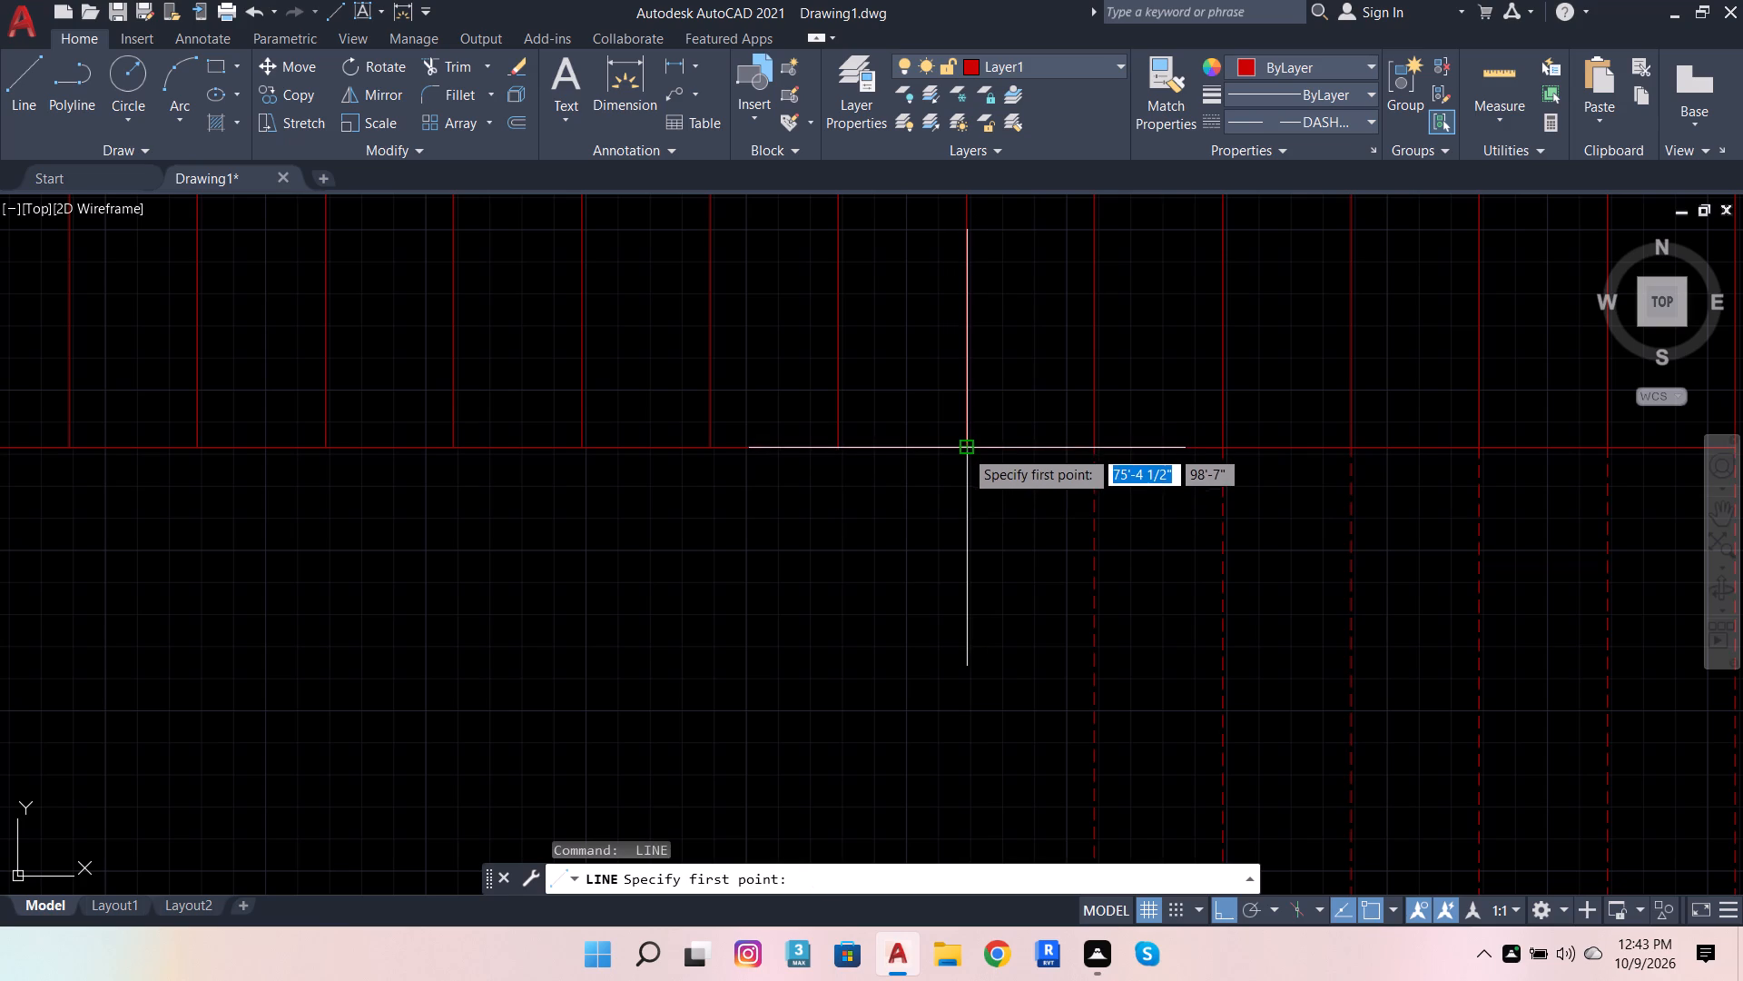
click(964, 449)
scroll(960, 472, down, 3)
scroll(964, 584, up, 3)
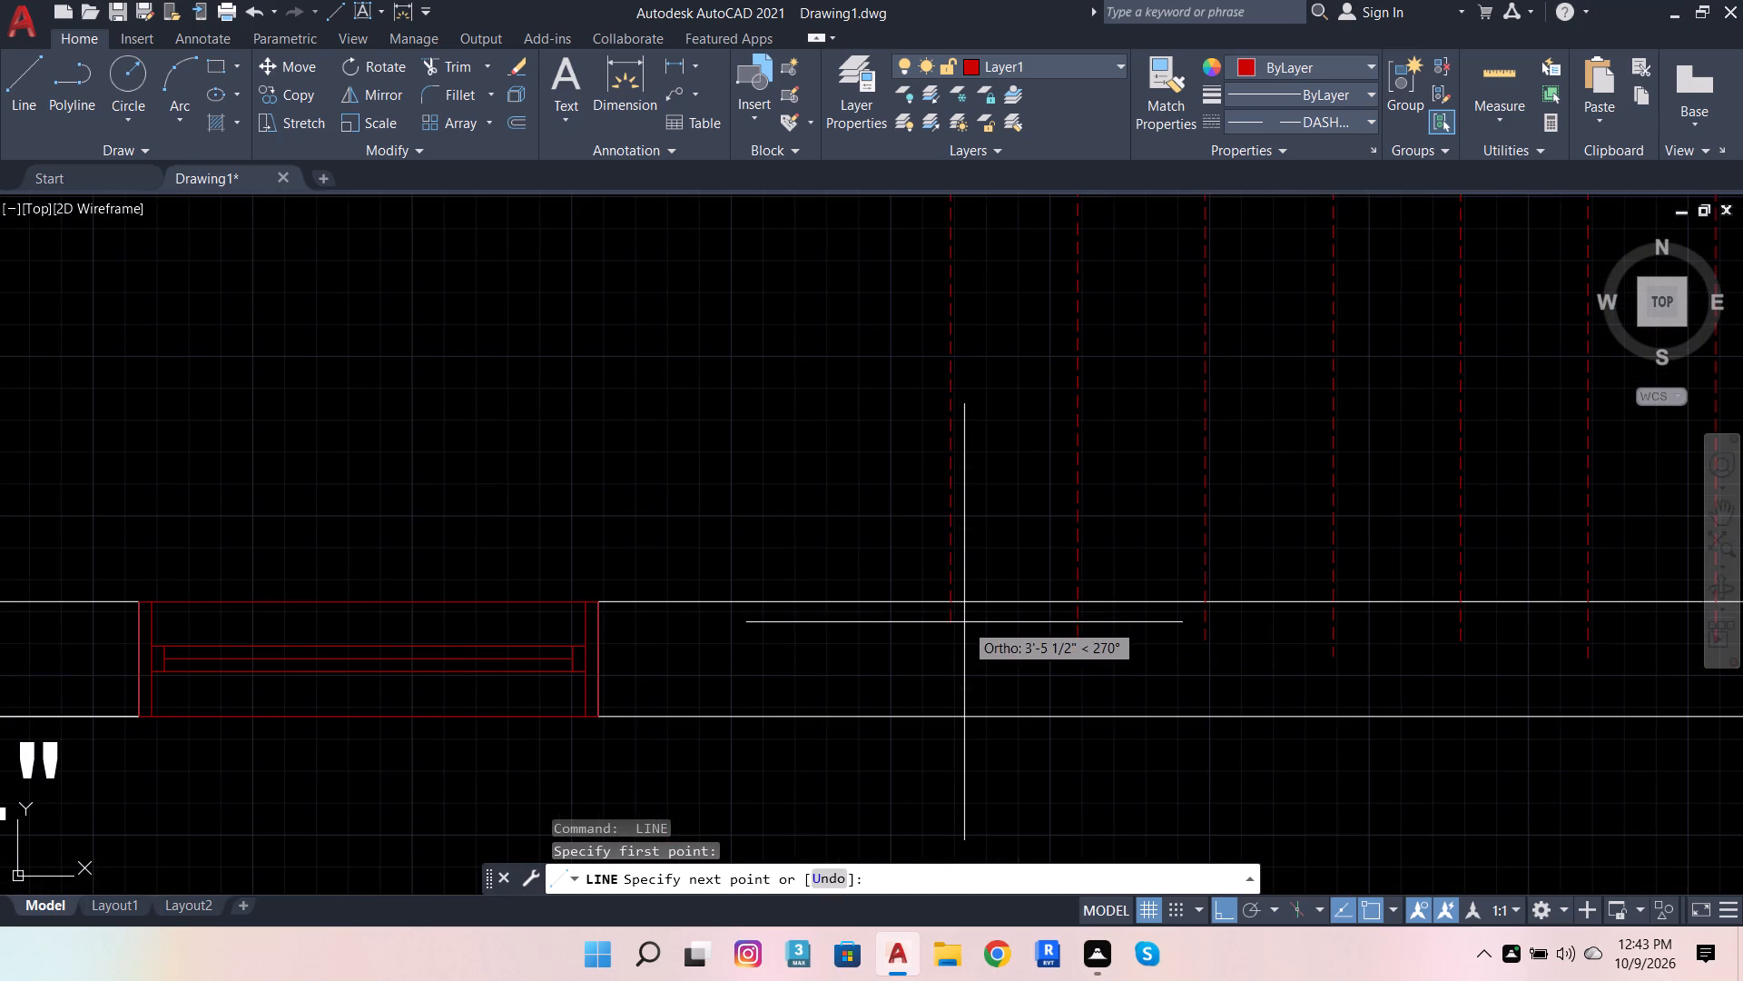
click(964, 622)
key(space)
Draw a dashed vertical line from the lower end of the seventh inner tread line from the right into the wall below.
scroll(964, 622, down, 3)
key(space)
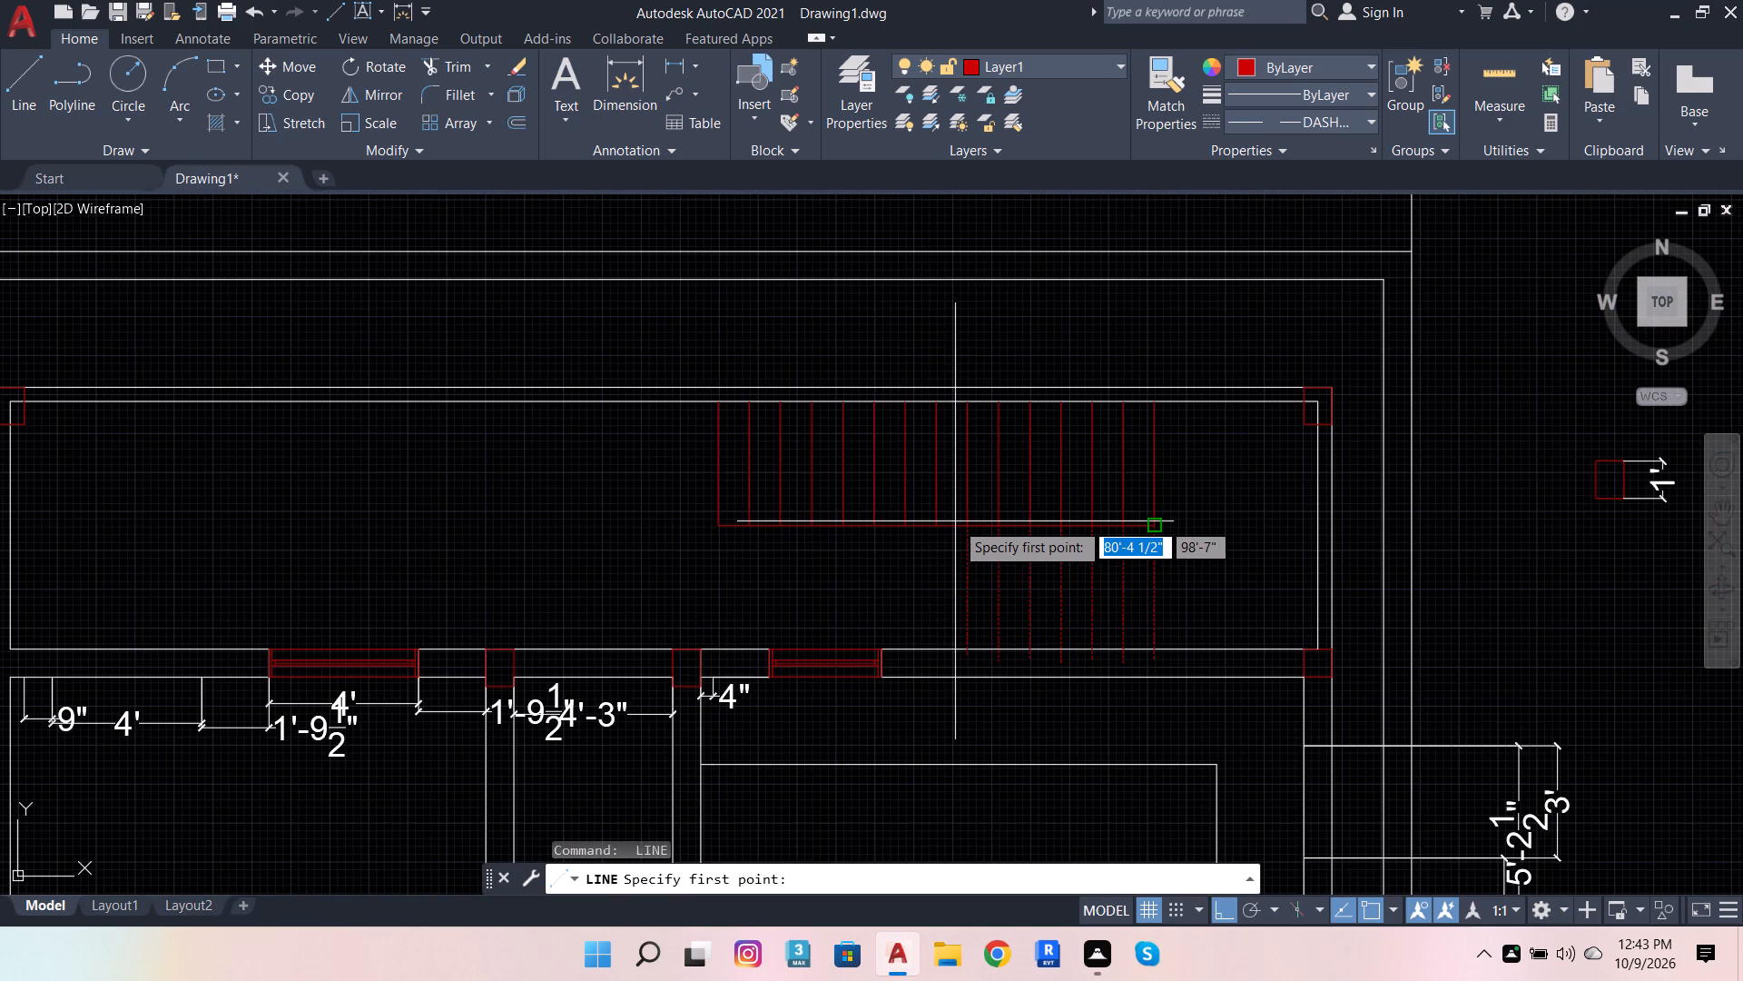
click(939, 526)
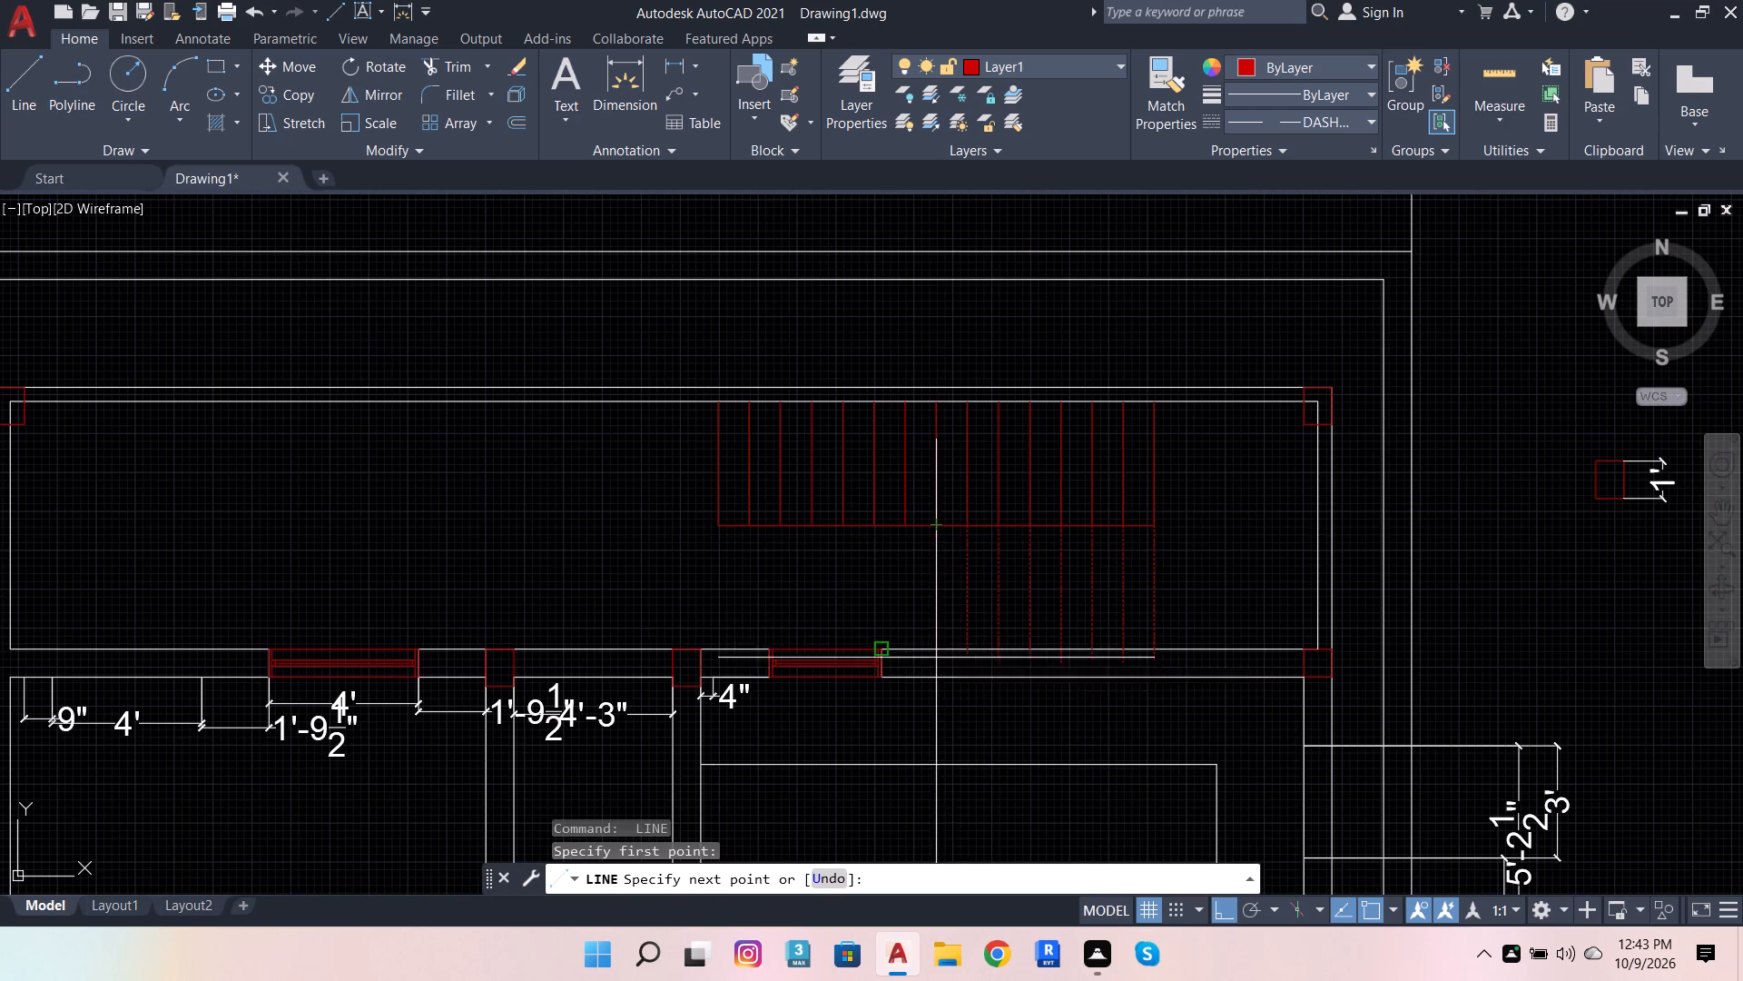
scroll(936, 659, up, 3)
click(936, 659)
scroll(1057, 700, down, 3)
key(space)
Draw a dashed vertical line from the lower end of the eighth inner tread line from the right into the wall.
key(space)
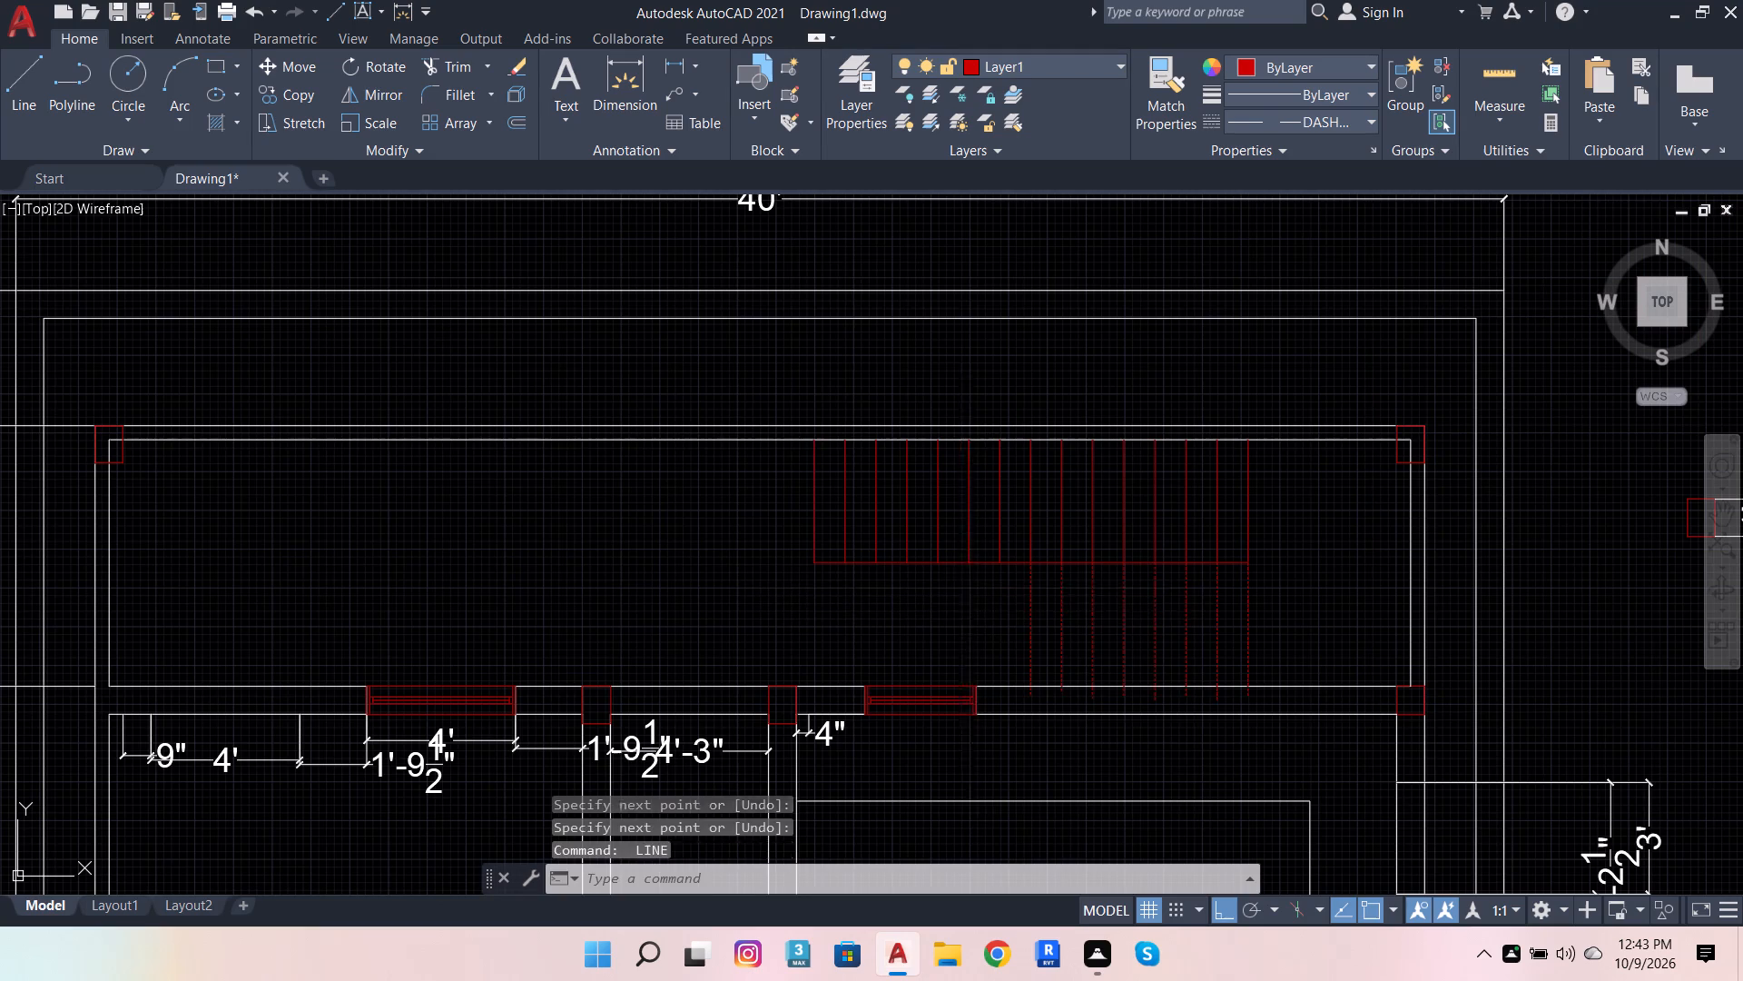
scroll(967, 574, up, 2)
click(1054, 551)
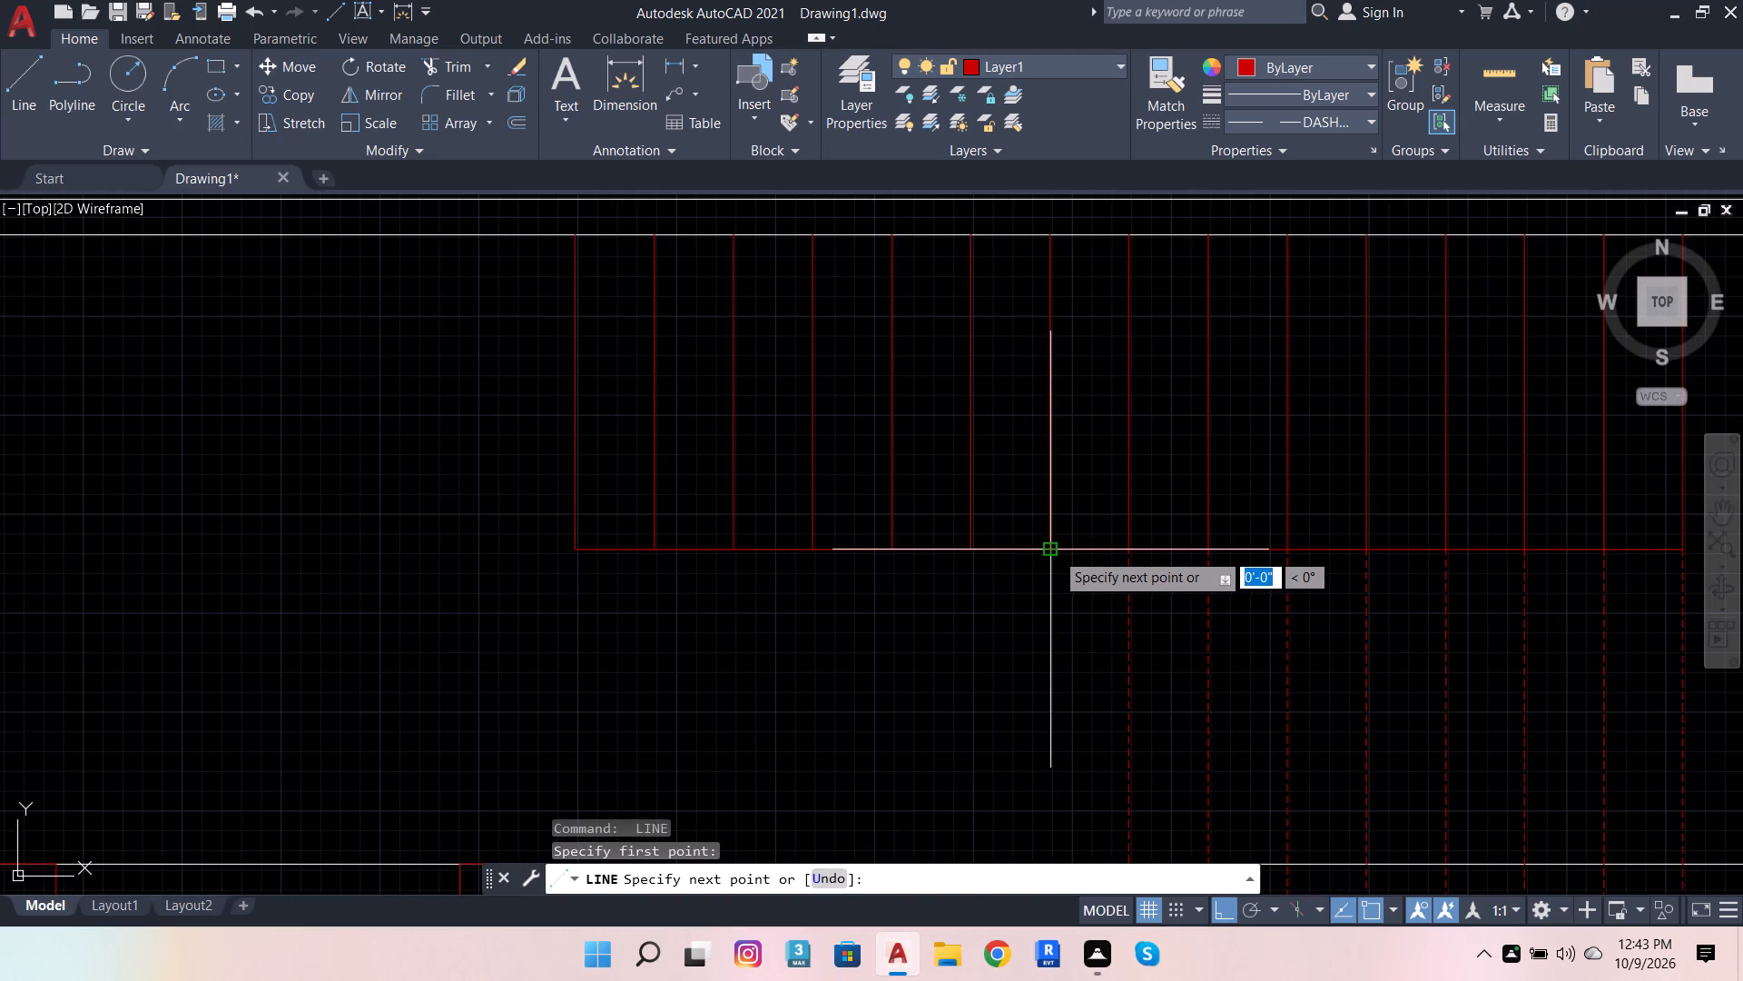
scroll(1065, 570, down, 3)
scroll(1077, 670, up, 3)
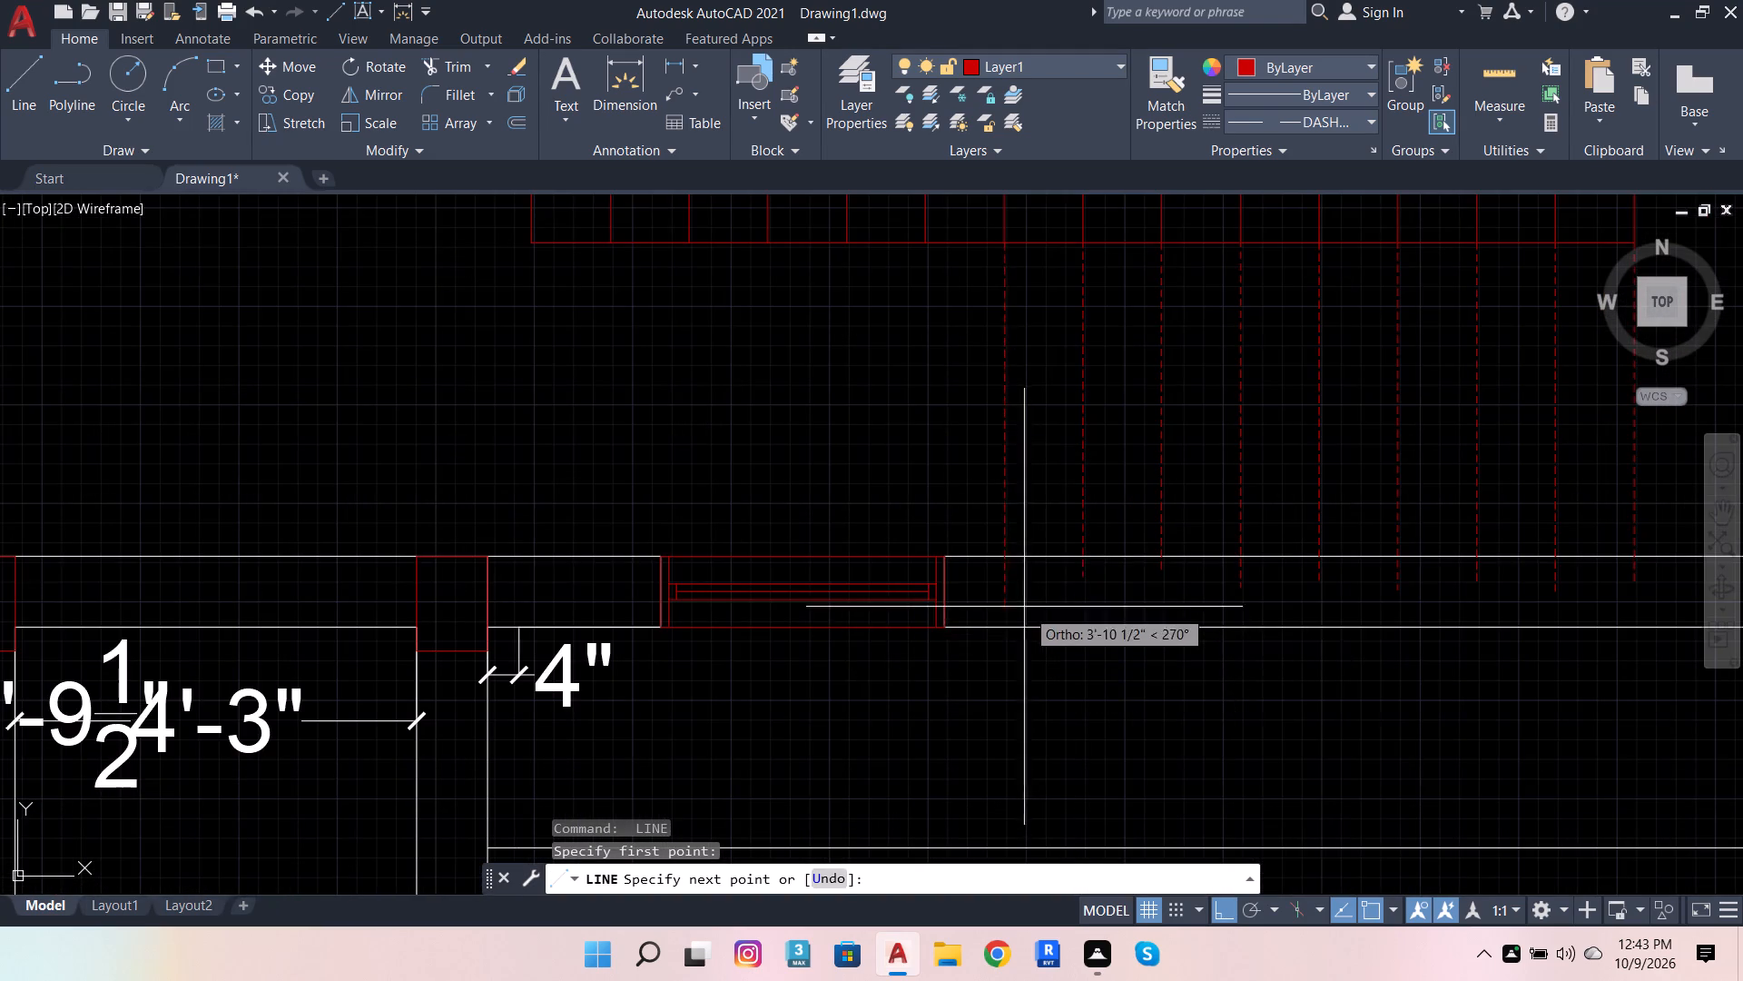
scroll(1024, 604, up, 2)
click(1008, 569)
scroll(1023, 632, down, 3)
key(space)
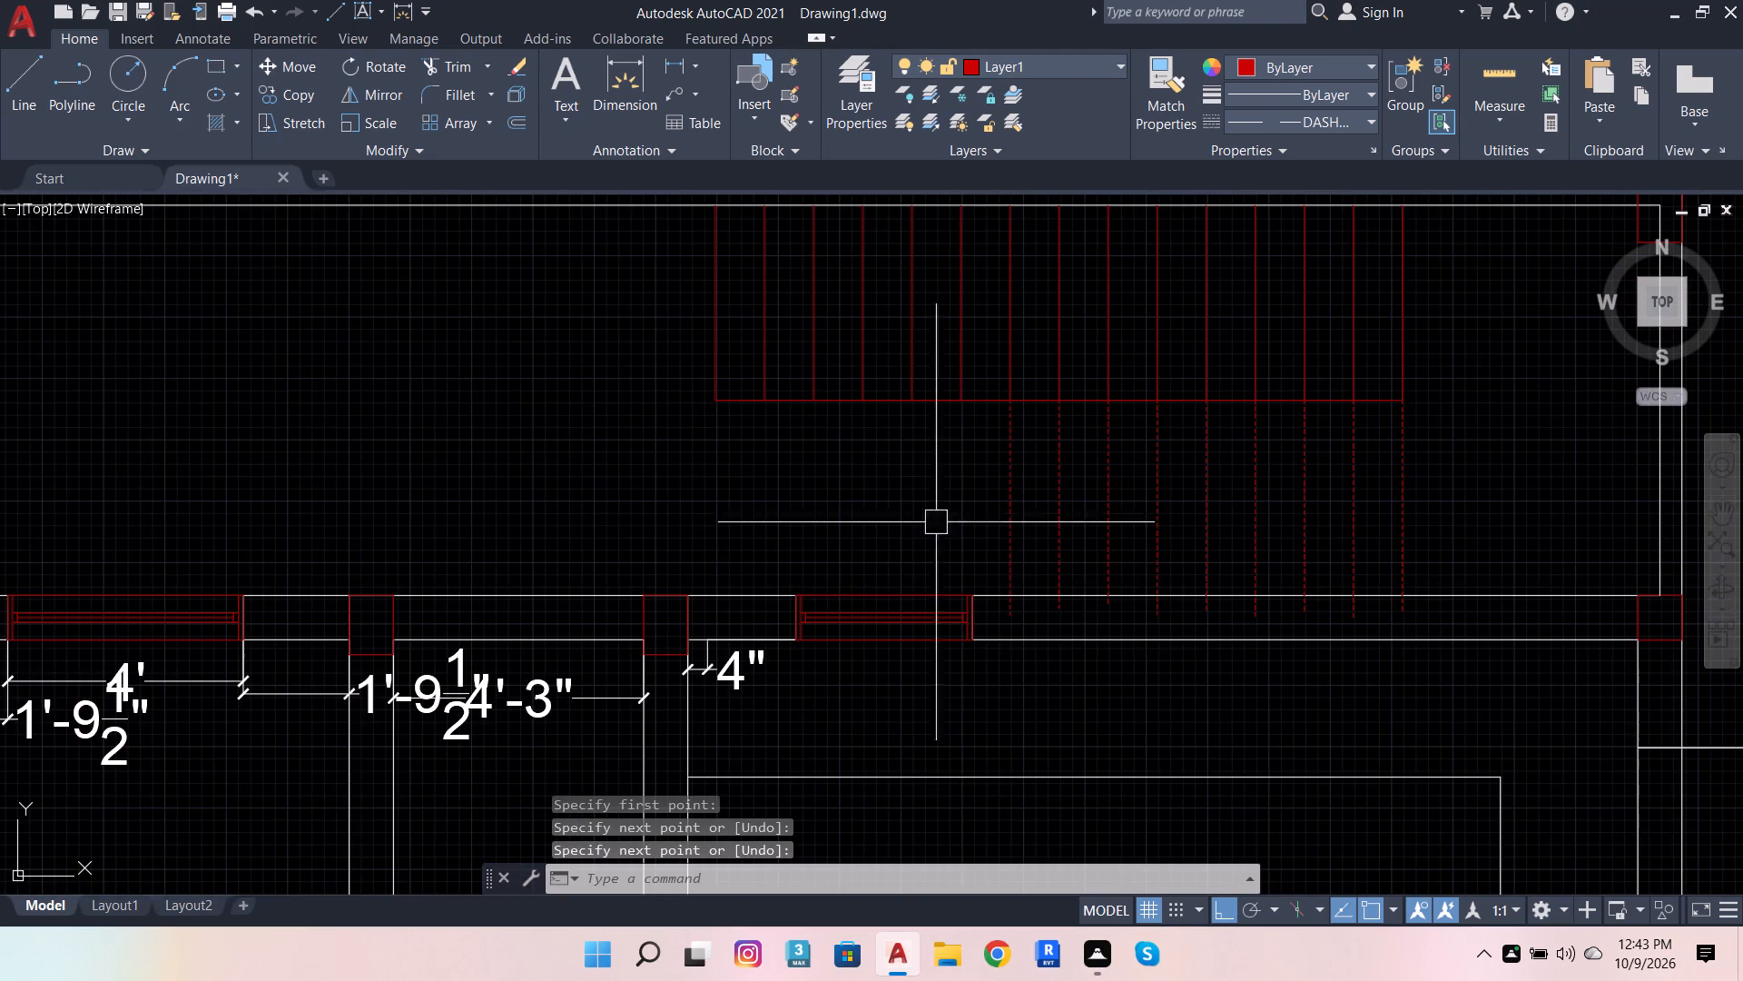
Draw a dashed vertical line from the lower end of the fifth inner tread line from the left into the window opening below.
scroll(938, 424, up, 1)
key(space)
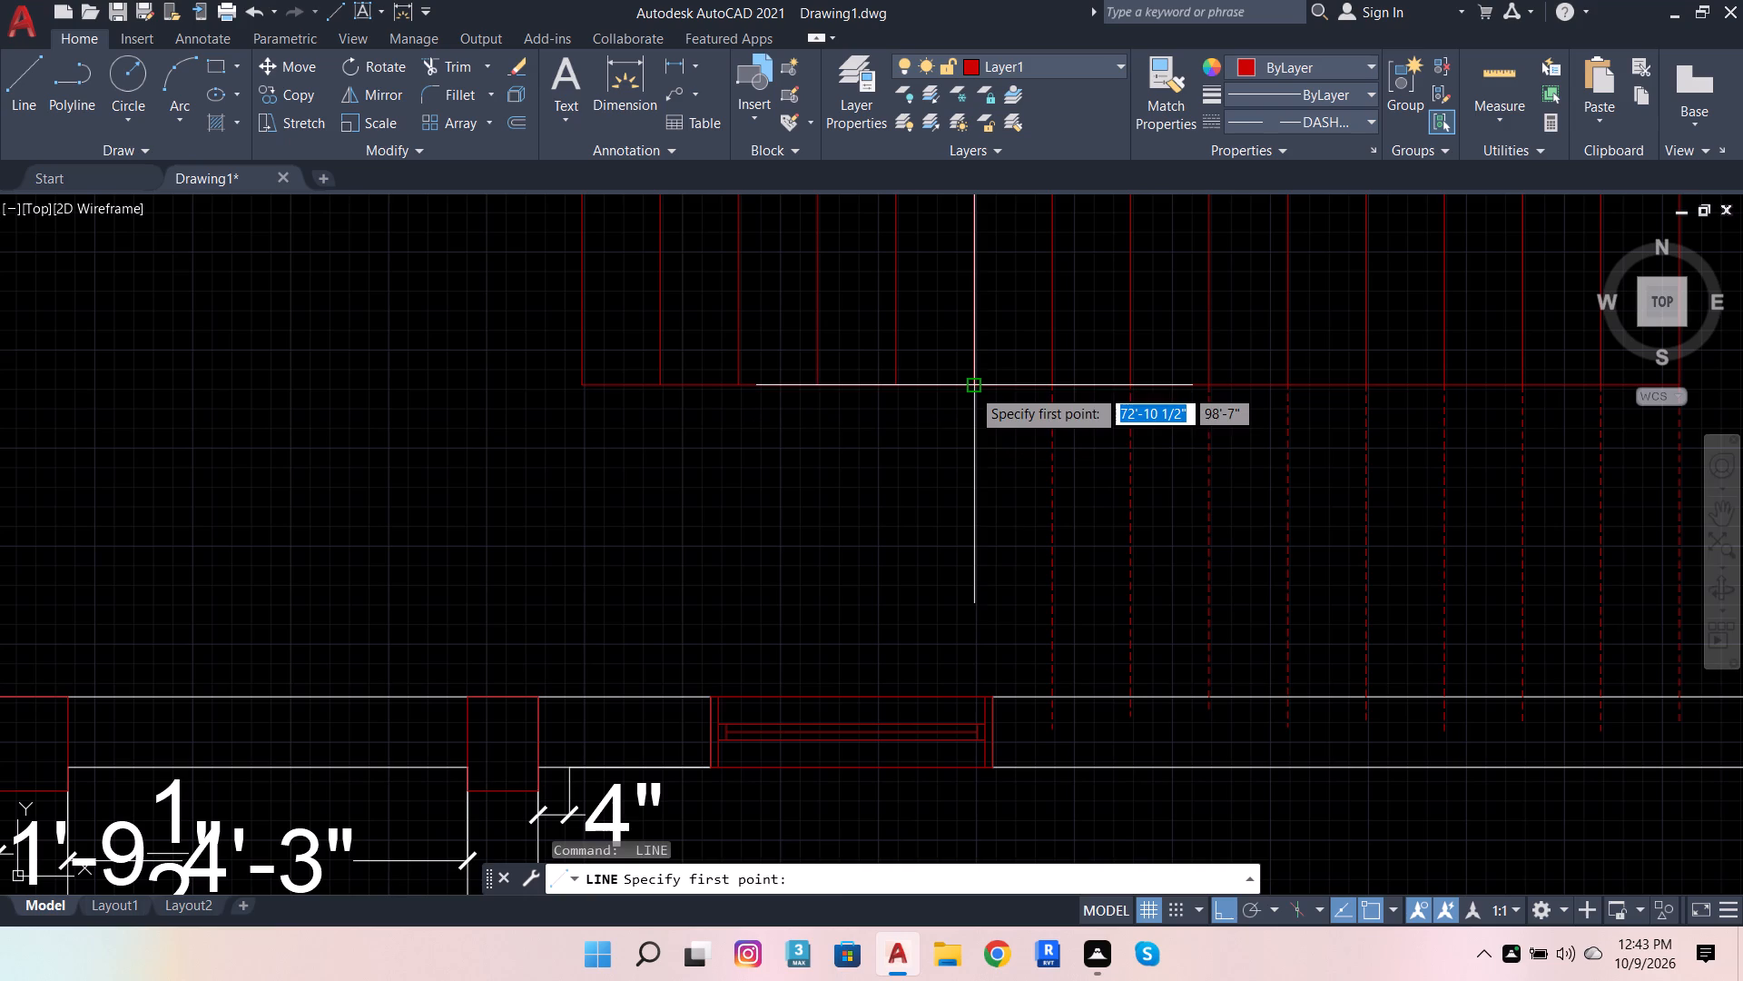
click(971, 388)
scroll(953, 622, up, 2)
scroll(982, 709, down, 1)
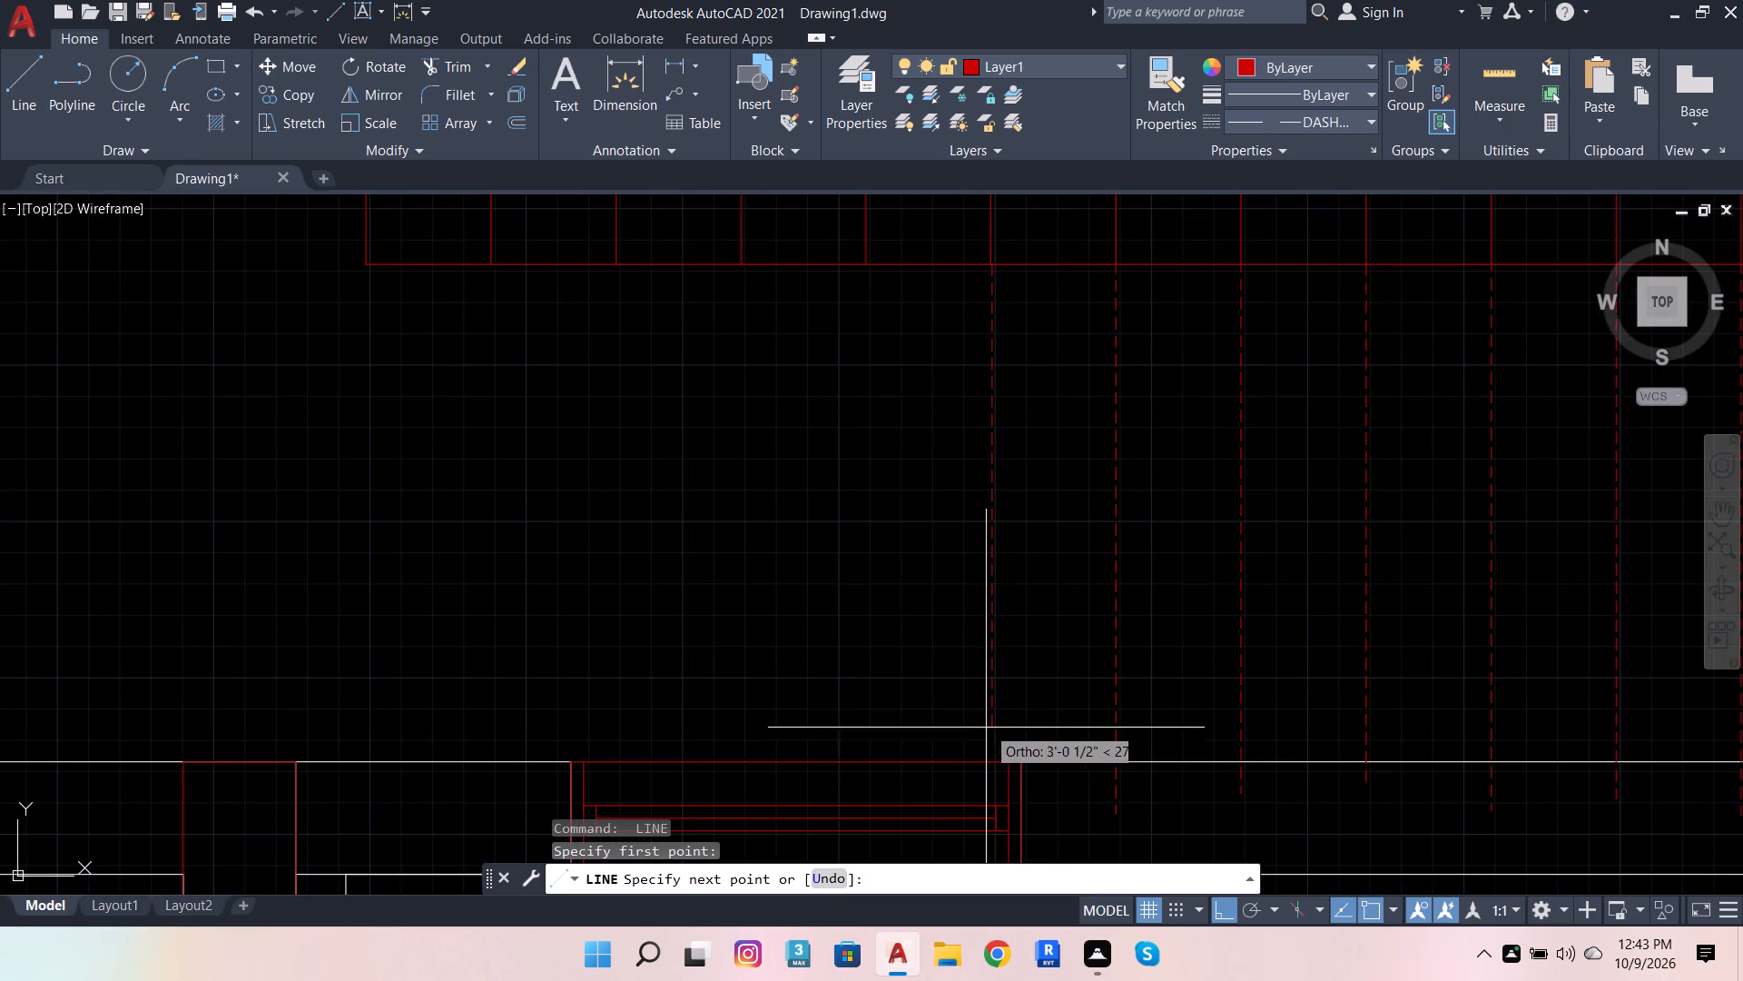
scroll(985, 778, up, 2)
click(985, 786)
scroll(1009, 762, down, 3)
key(space)
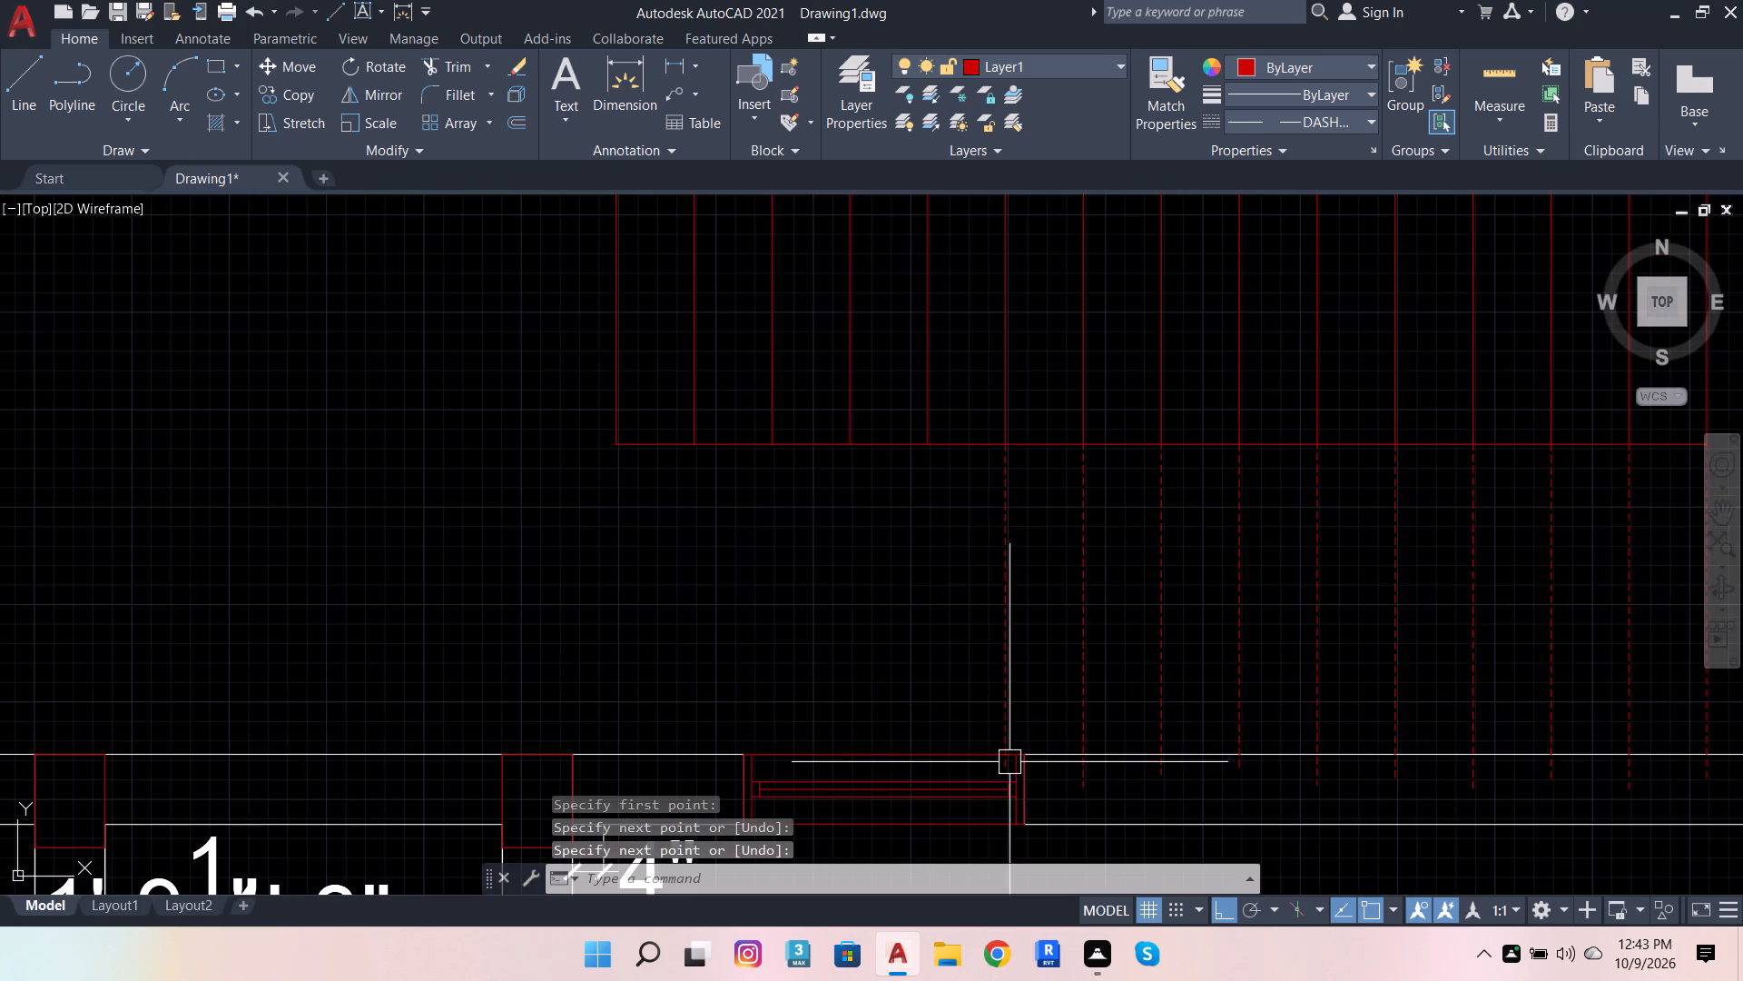
Draw a dashed vertical line from the lower end of the fourth inner tread line from the left into the window.
key(space)
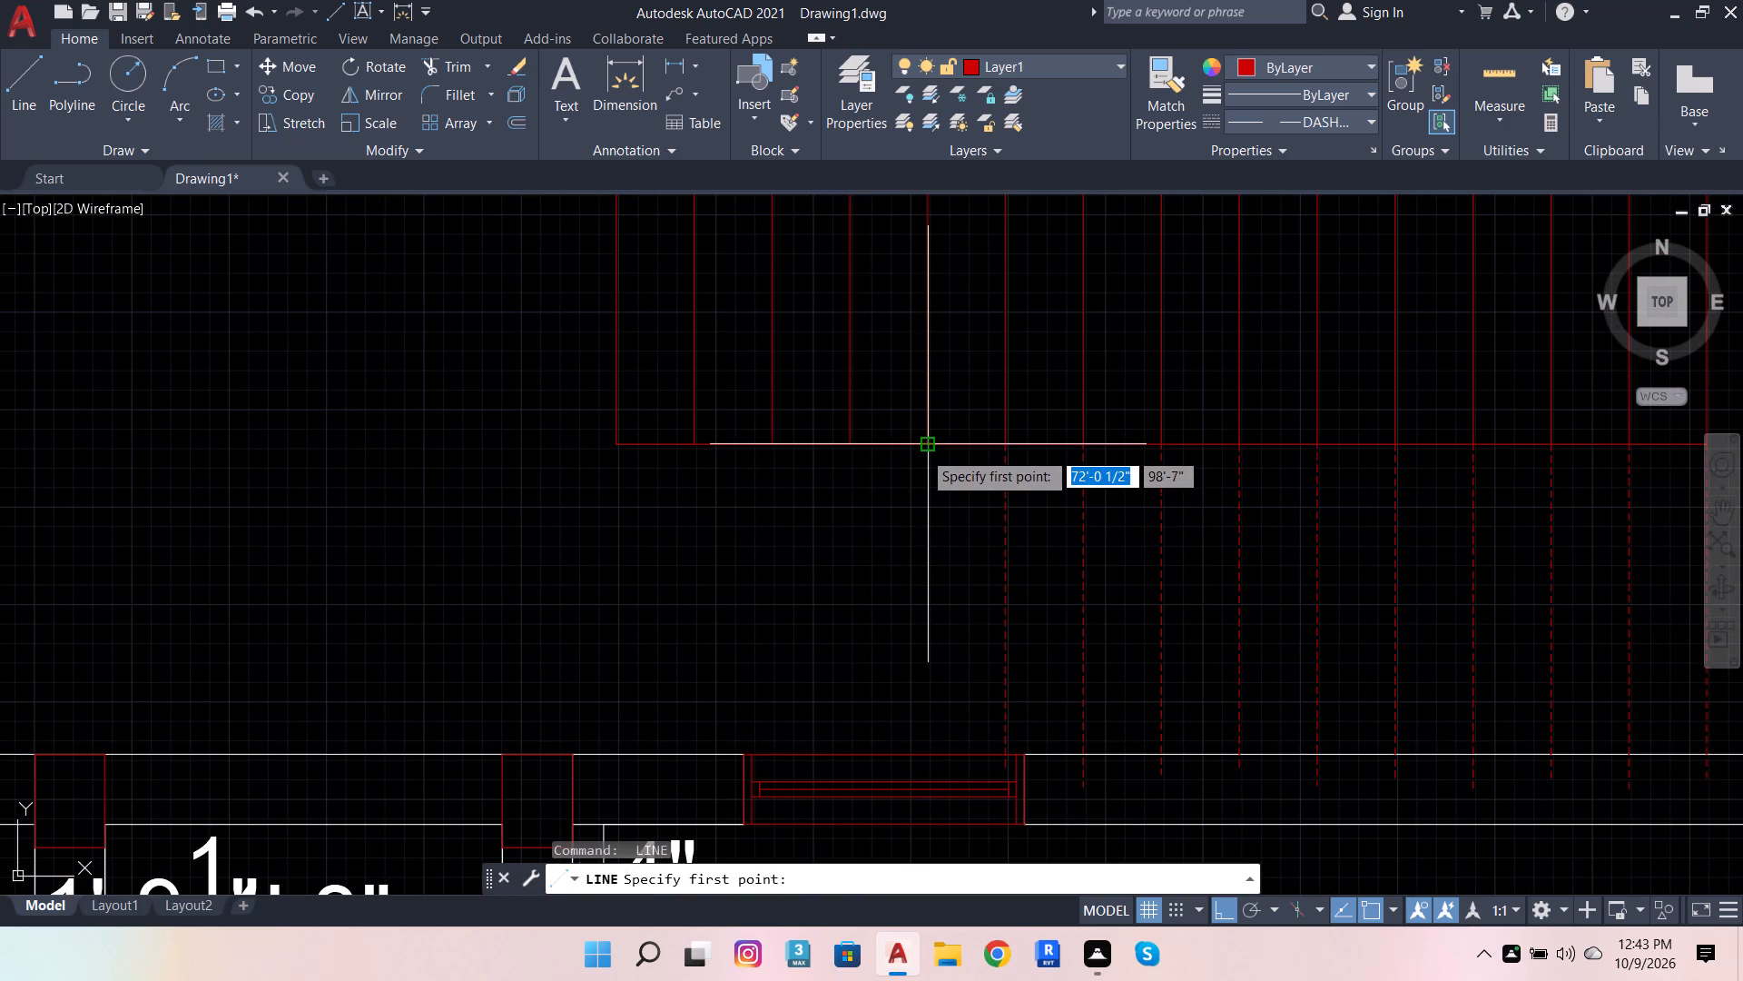
click(922, 451)
scroll(936, 760, up, 2)
click(925, 770)
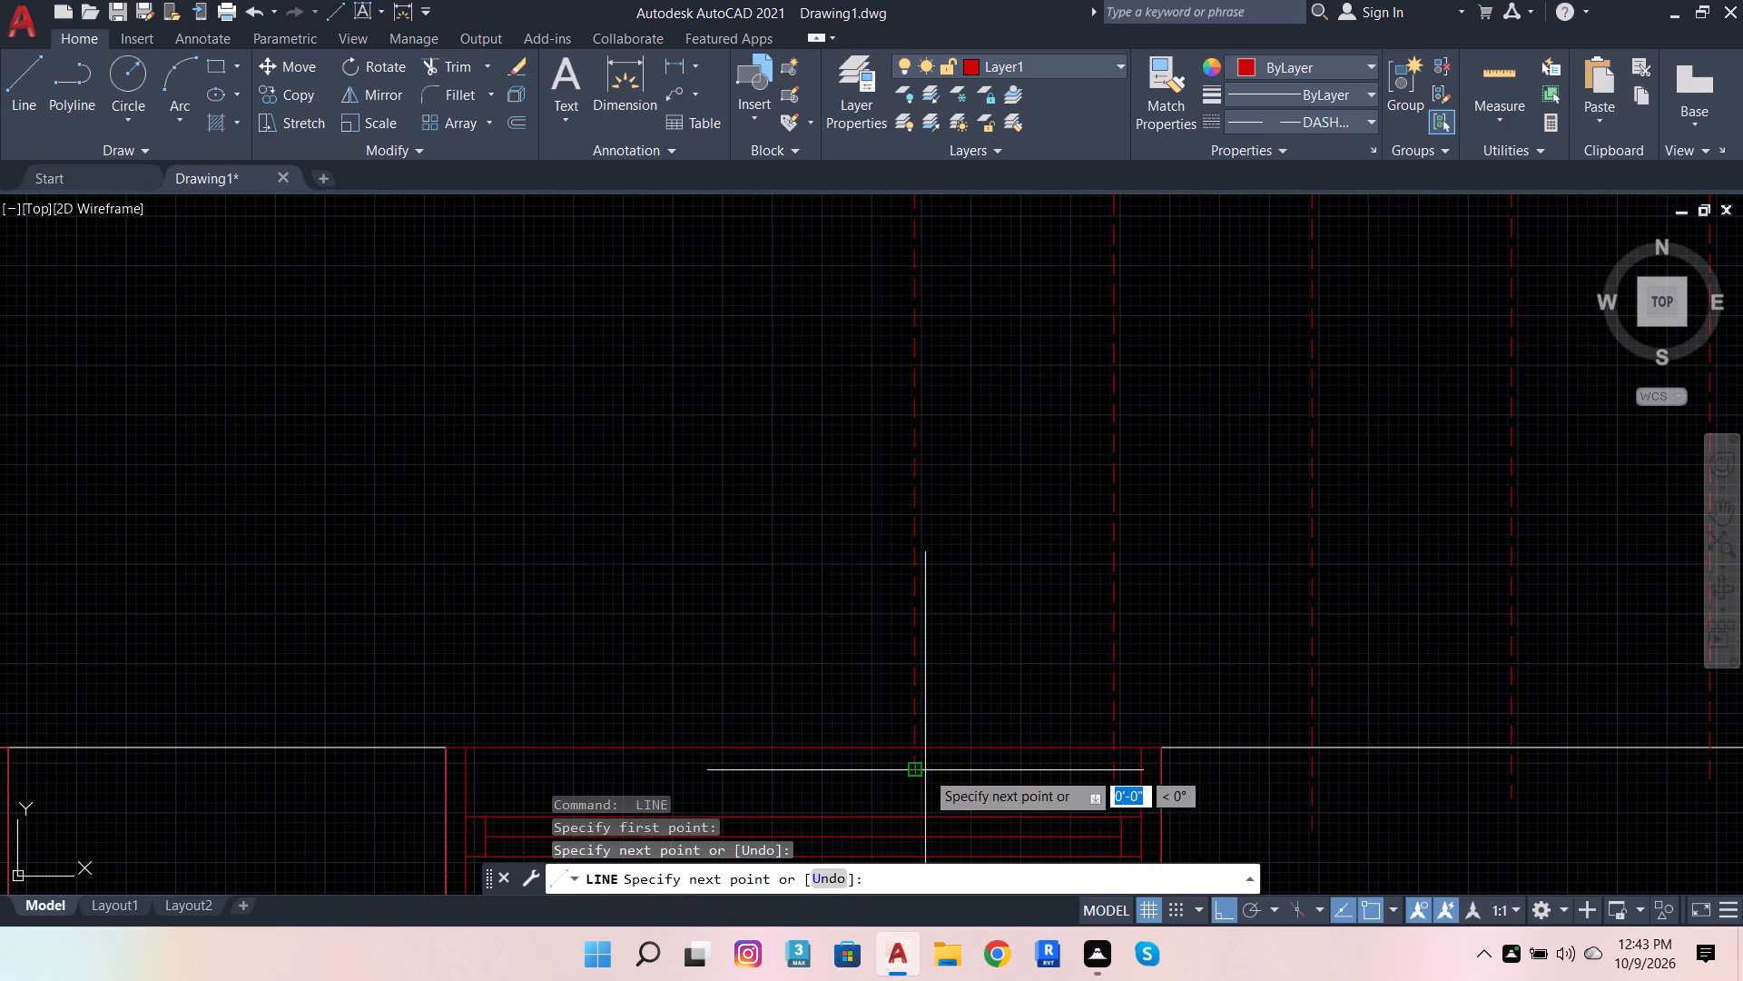
key(space)
Draw a dashed vertical line from the lower end of the third inner tread line from the left into the window.
scroll(950, 743, down, 3)
key(space)
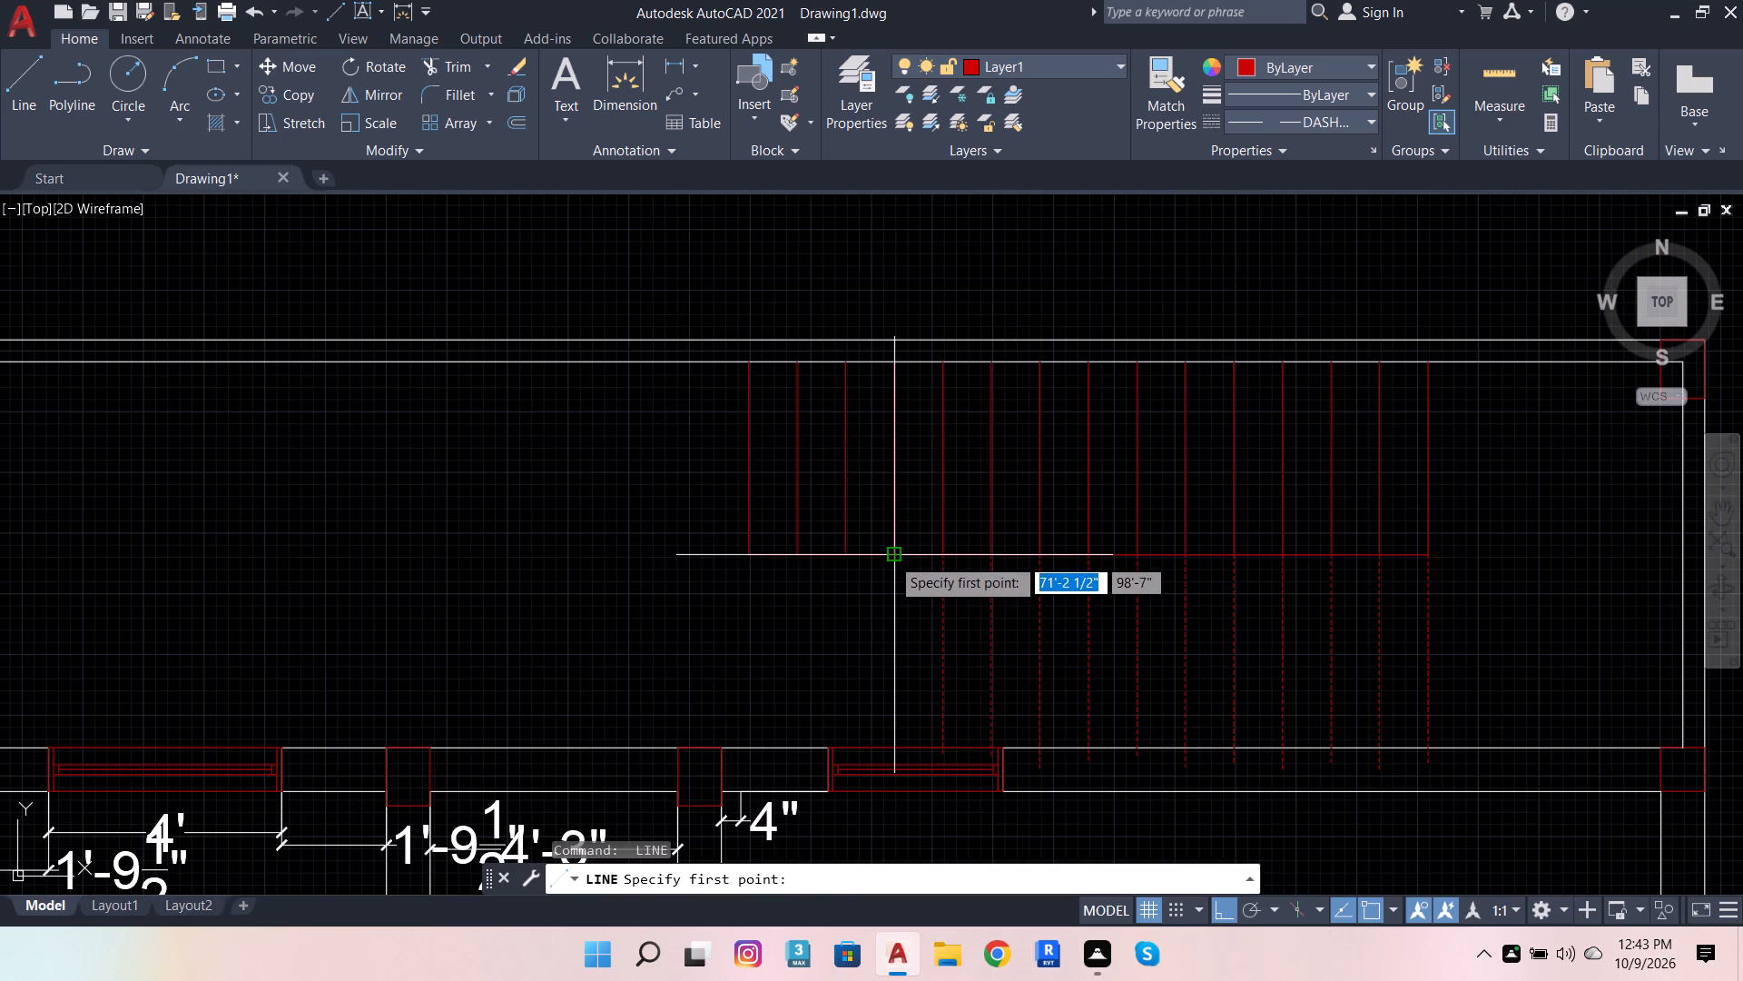
click(891, 557)
scroll(896, 728, up, 3)
scroll(868, 785, down, 2)
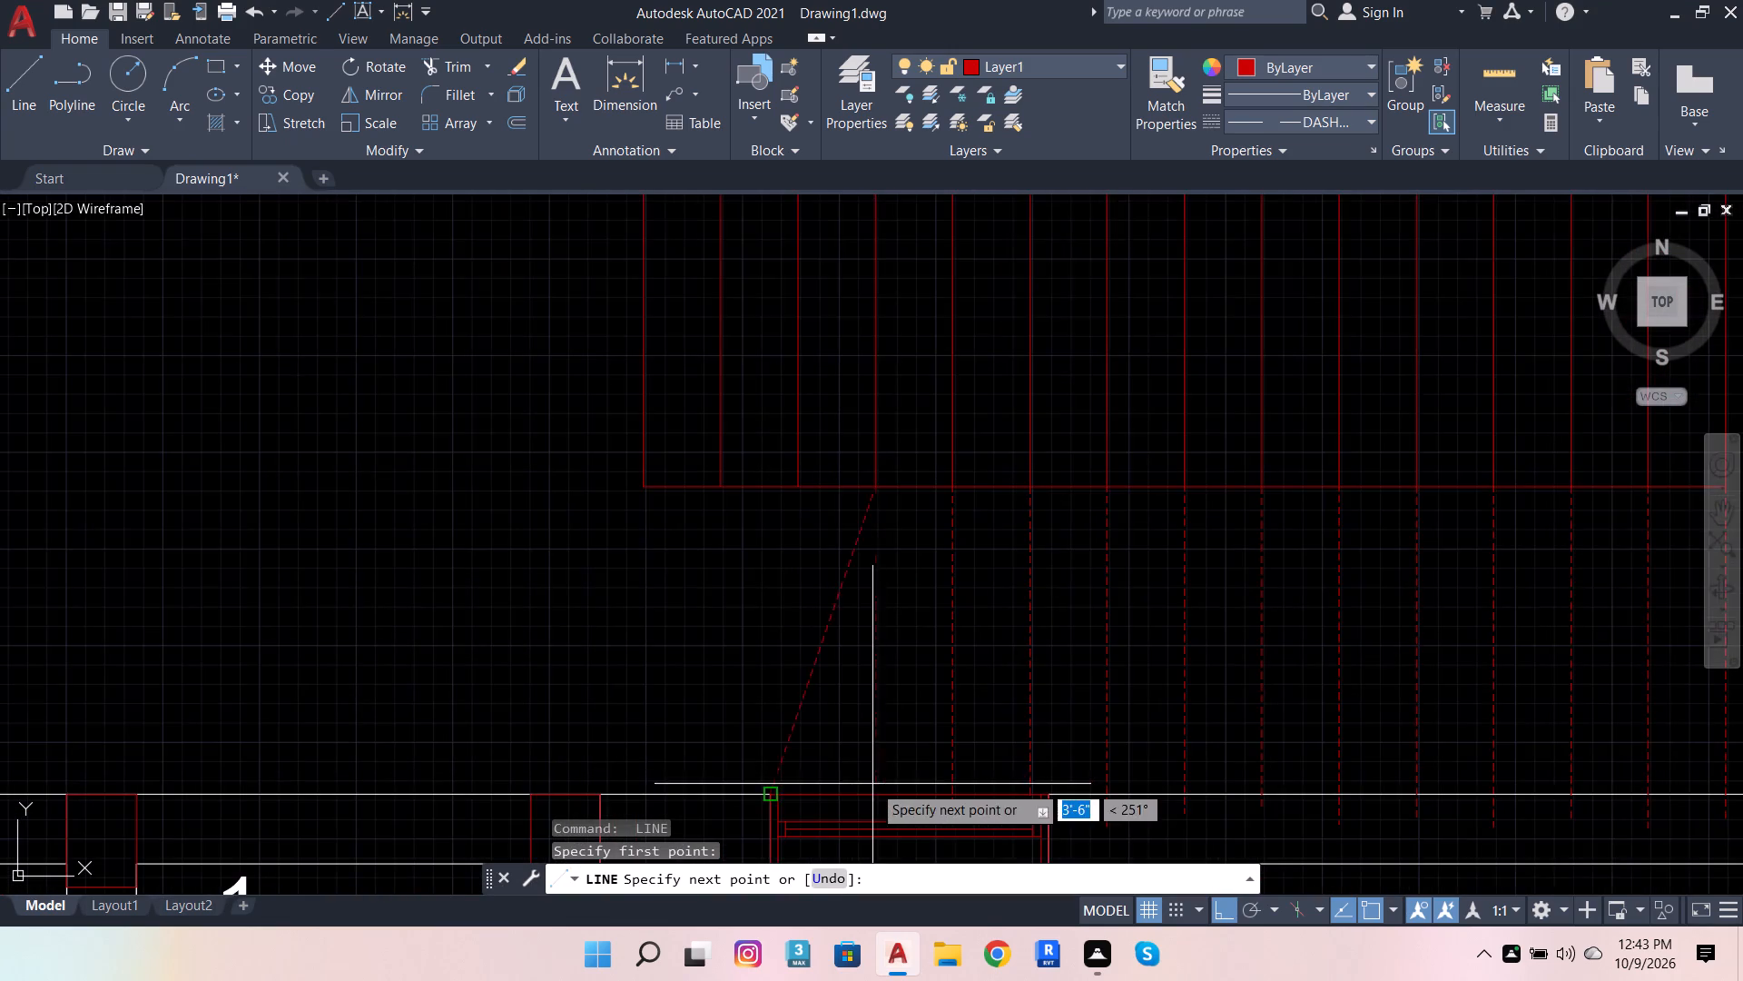
scroll(873, 810, up, 2)
click(873, 810)
key(space)
Draw a dashed vertical line from the lower end of the second inner tread line from the left into the window.
scroll(927, 642, down, 1)
key(space)
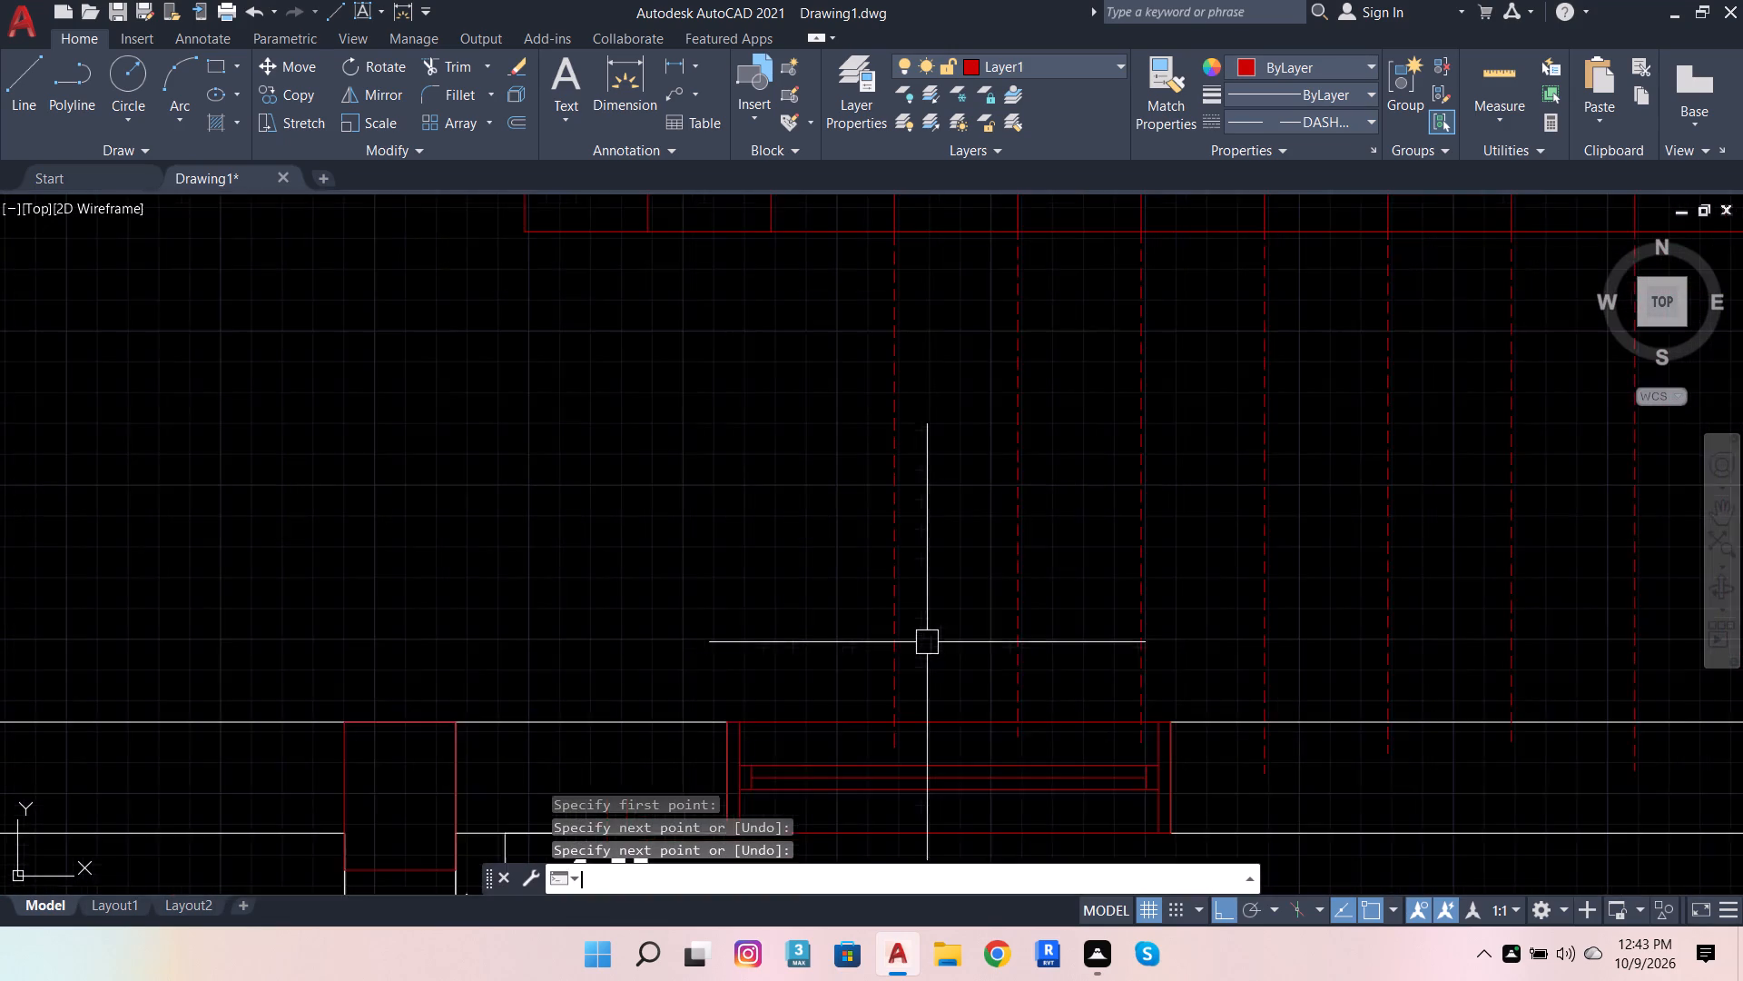
scroll(927, 642, down, 1)
click(830, 390)
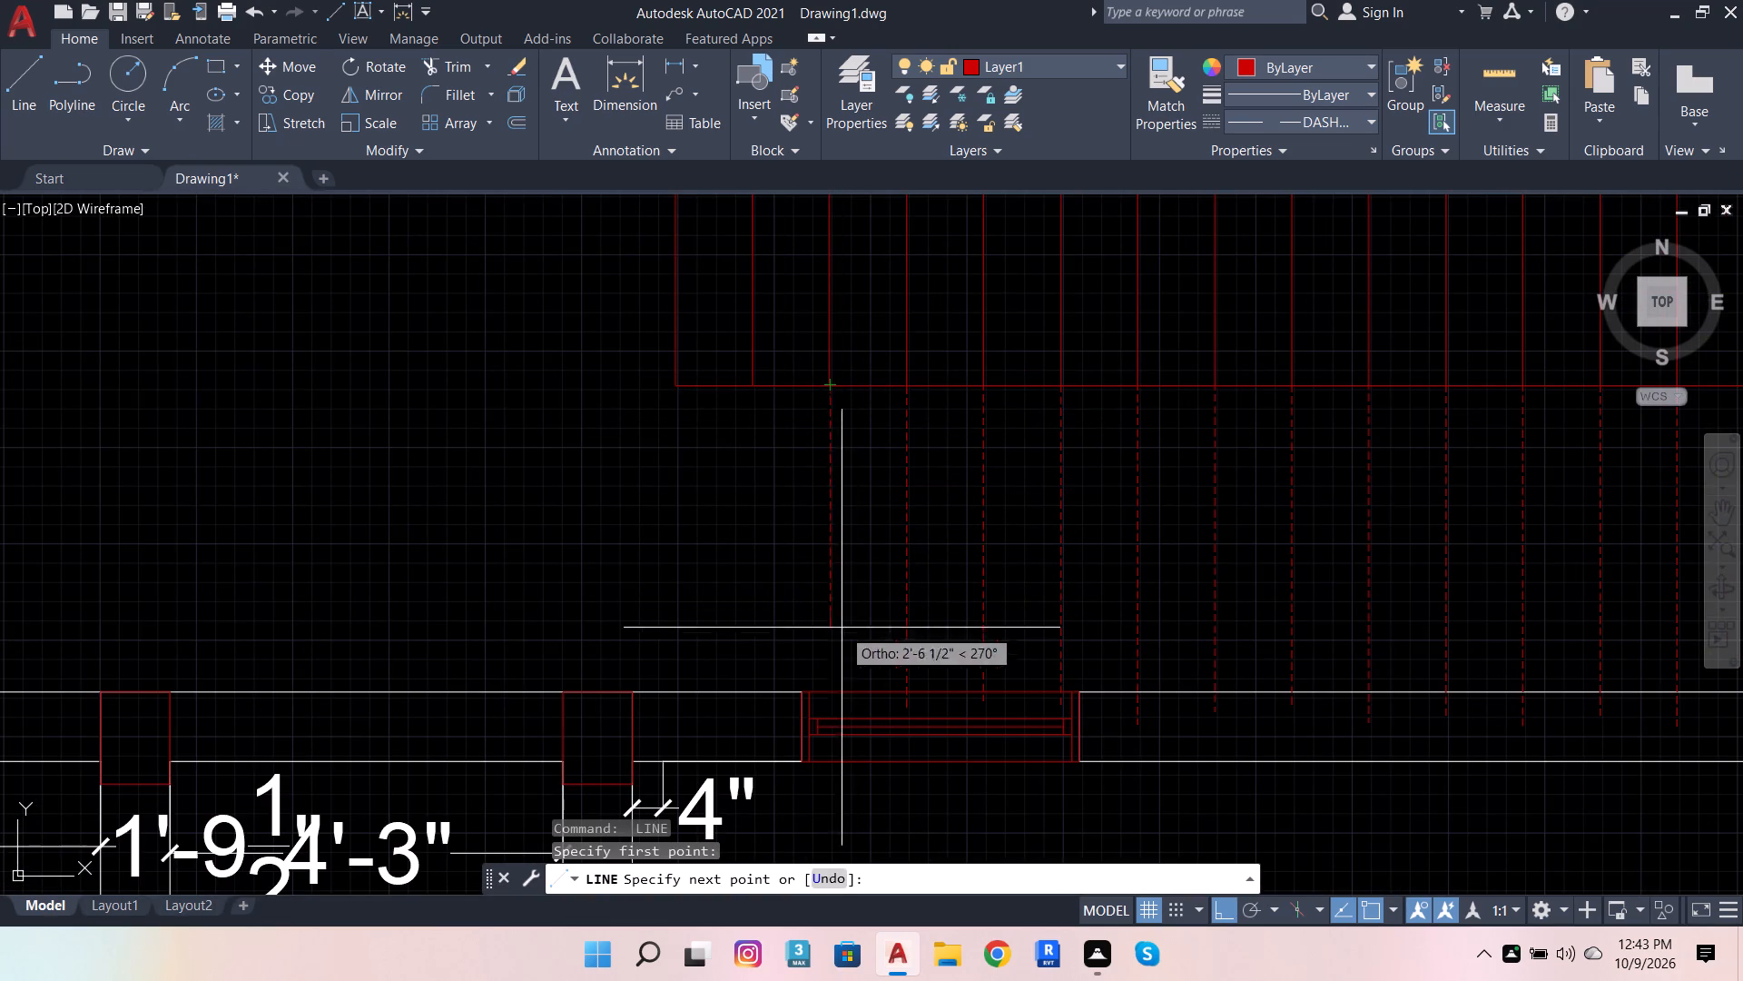
scroll(825, 699, up, 3)
click(822, 708)
key(space)
Draw a dashed vertical line from the lower end of the first inner tread line from the left into the wall.
scroll(822, 710, down, 2)
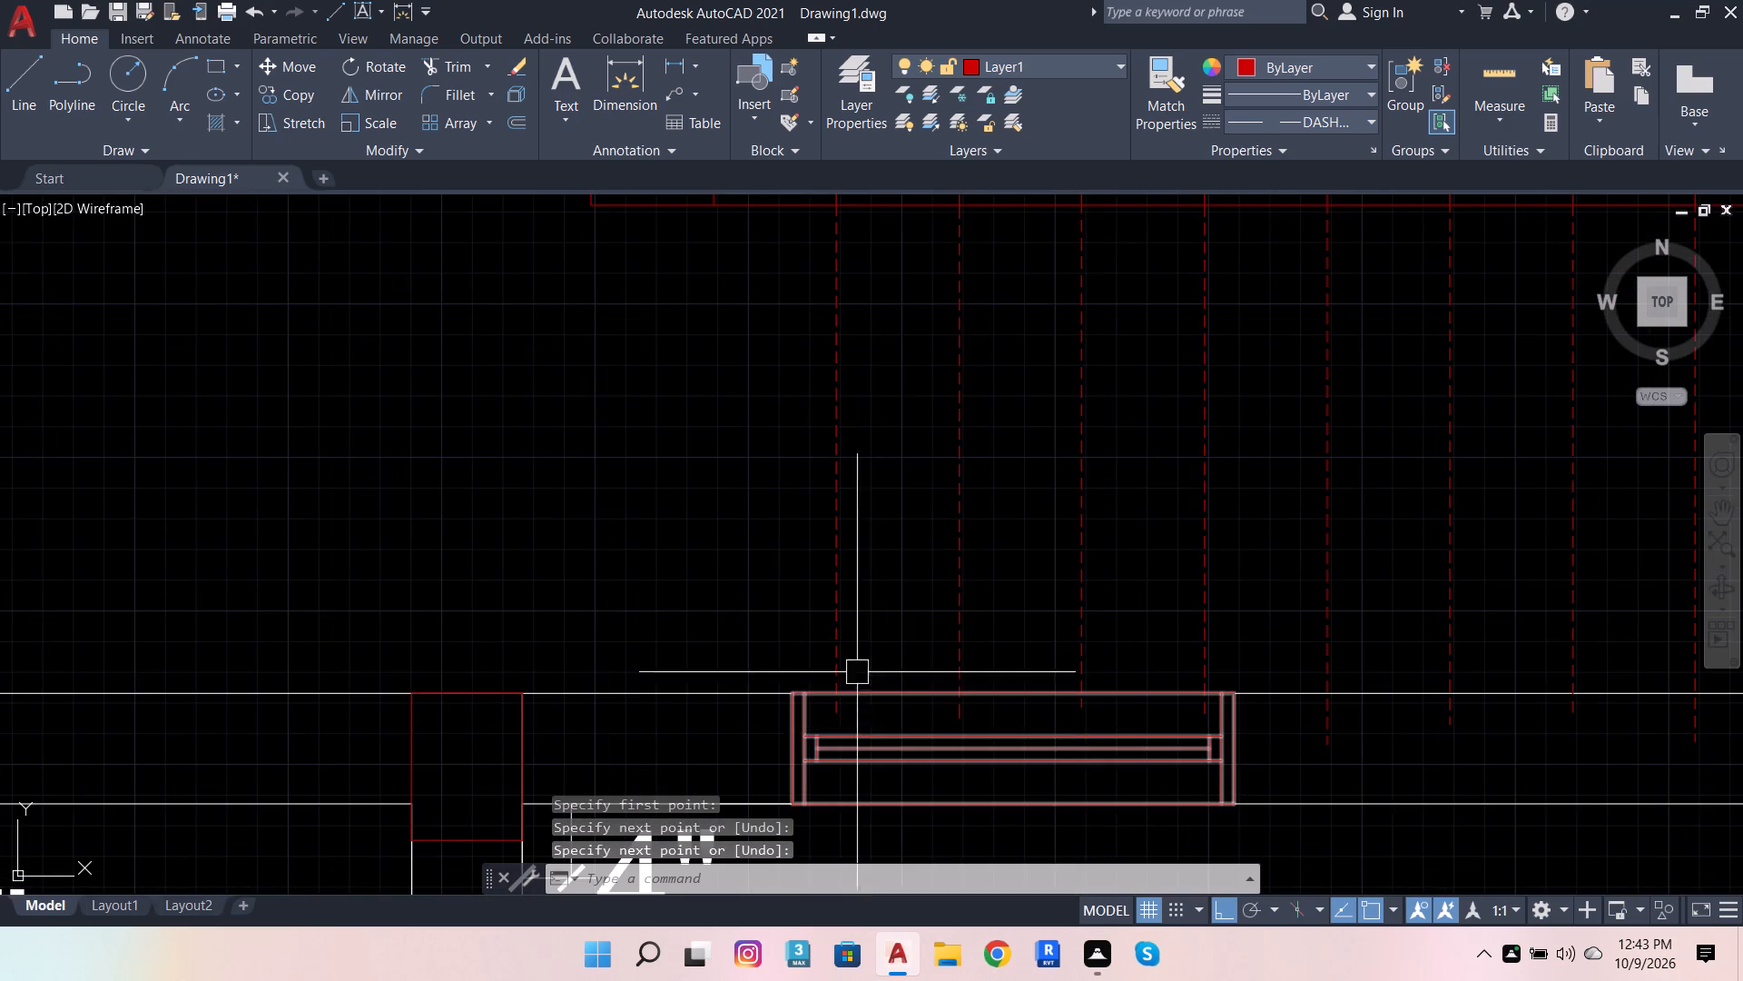
key(space)
scroll(824, 524, down, 2)
click(783, 396)
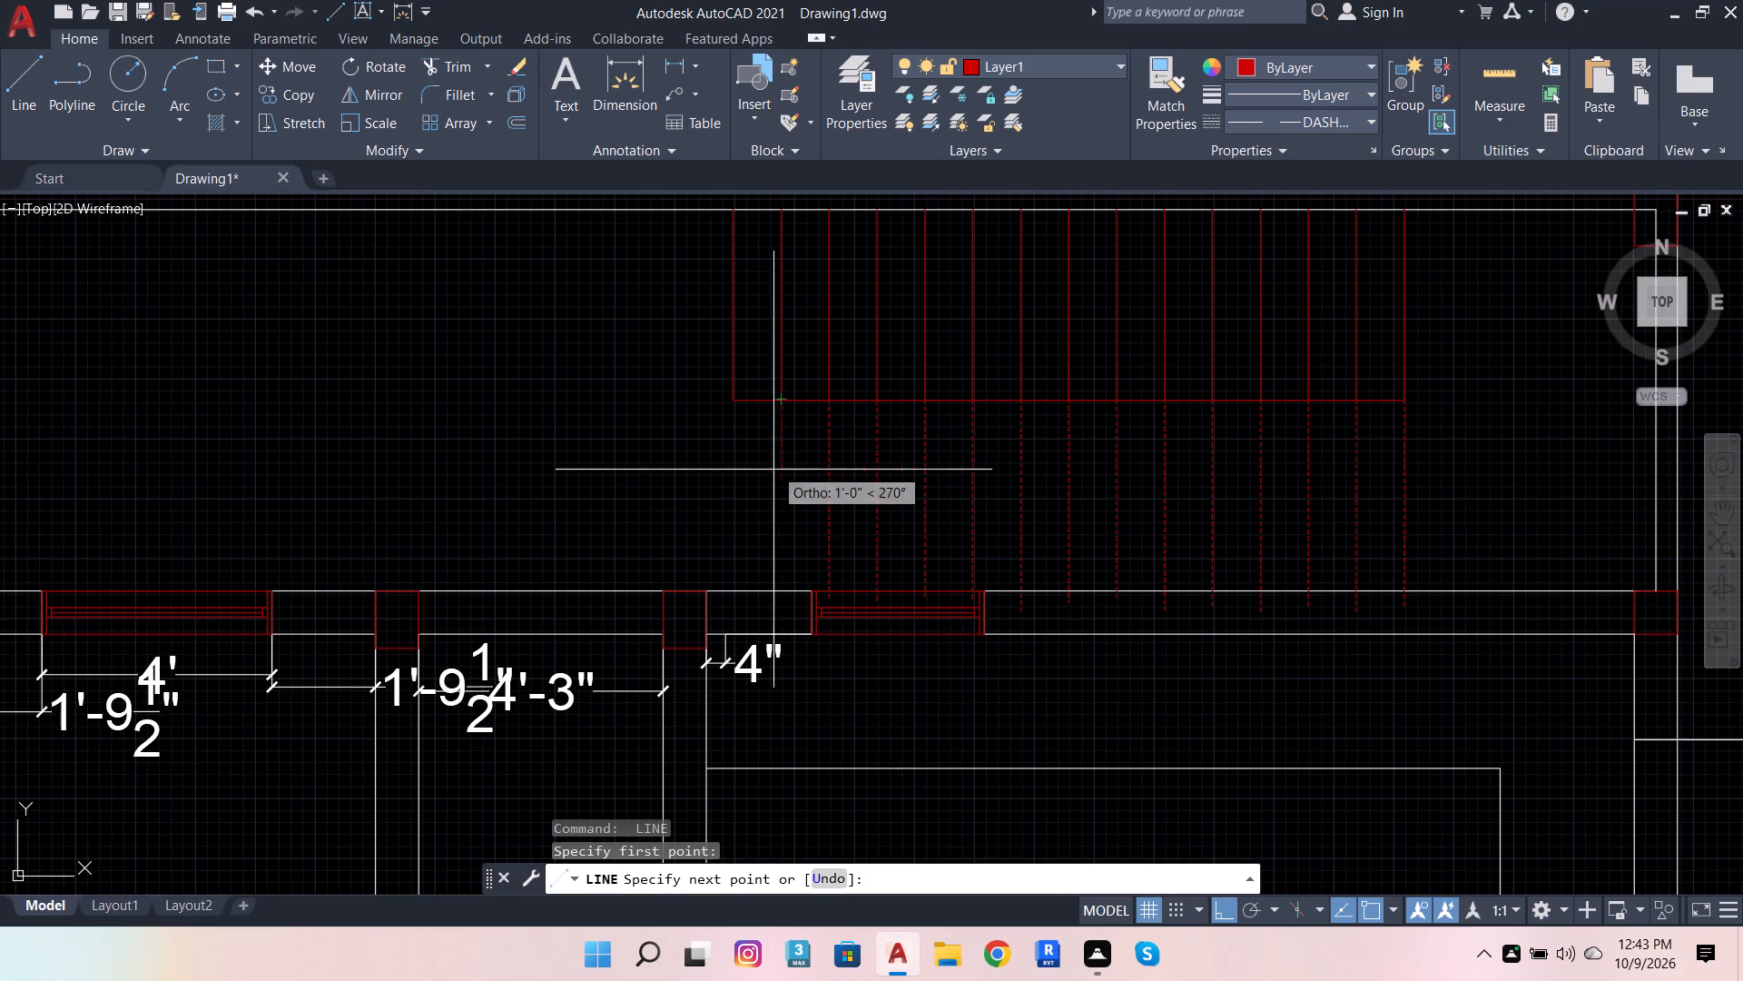
scroll(789, 609, up, 2)
click(785, 600)
key(space)
Start a new line continuing from the lower end of the last dashed tread line.
scroll(785, 600, down, 3)
key(space)
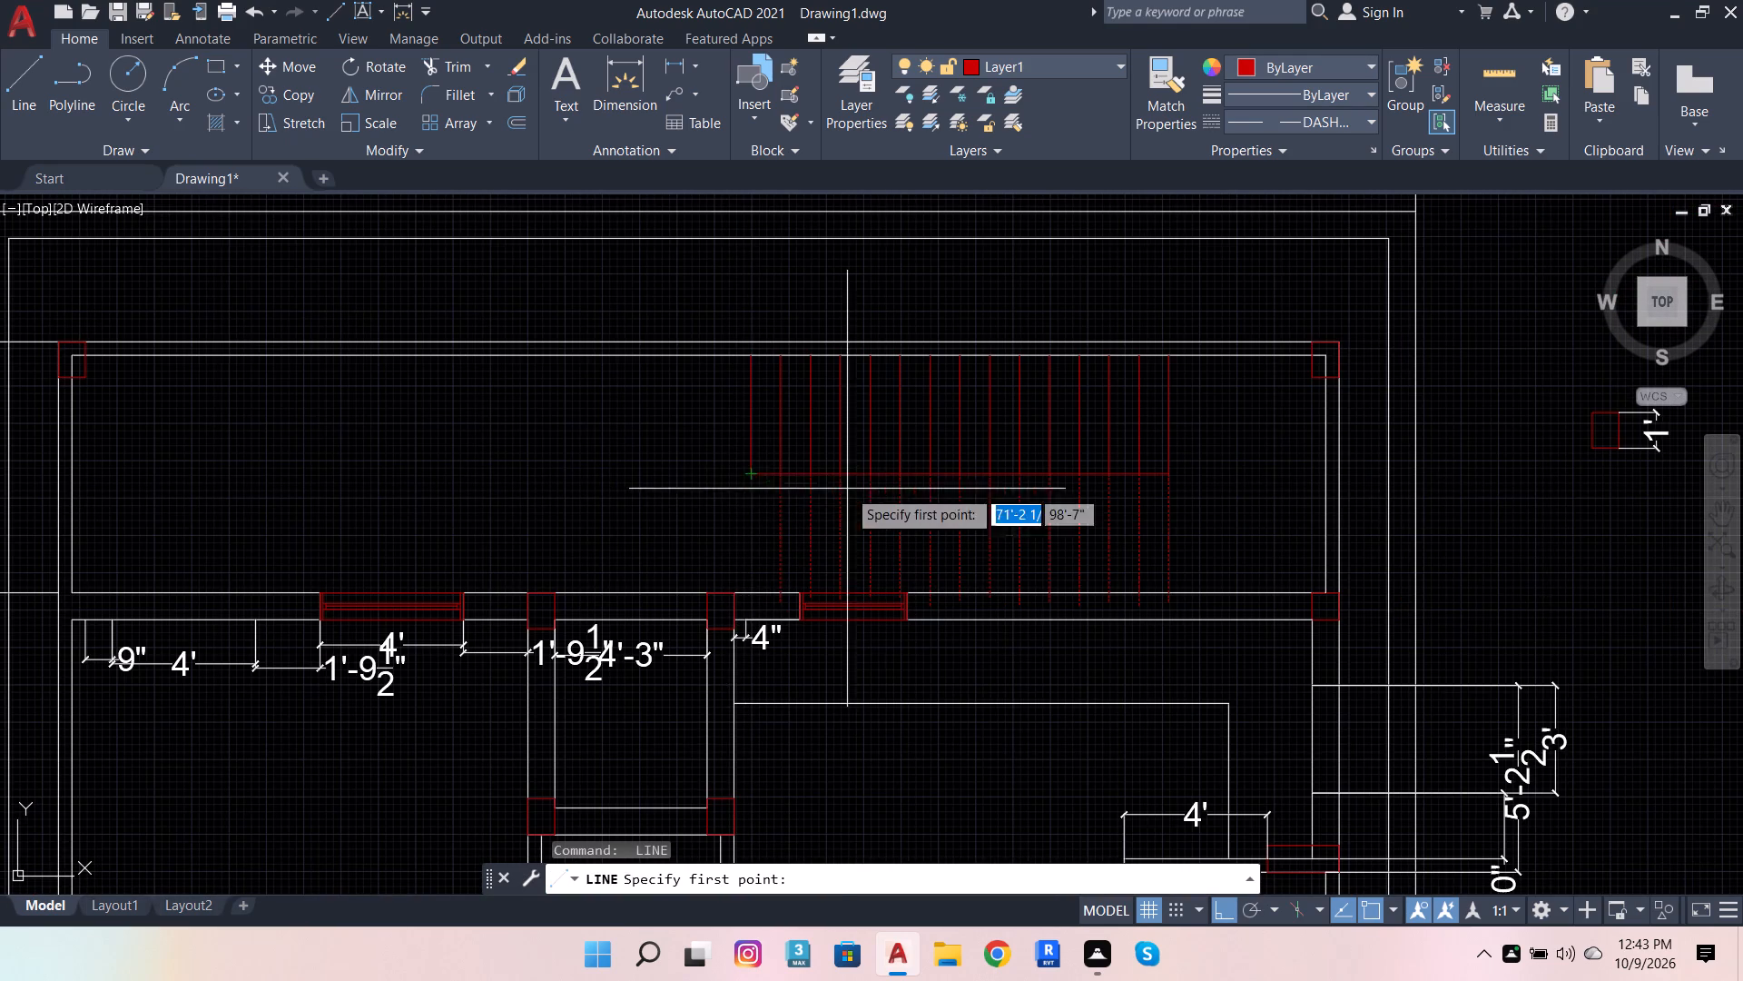
key(space)
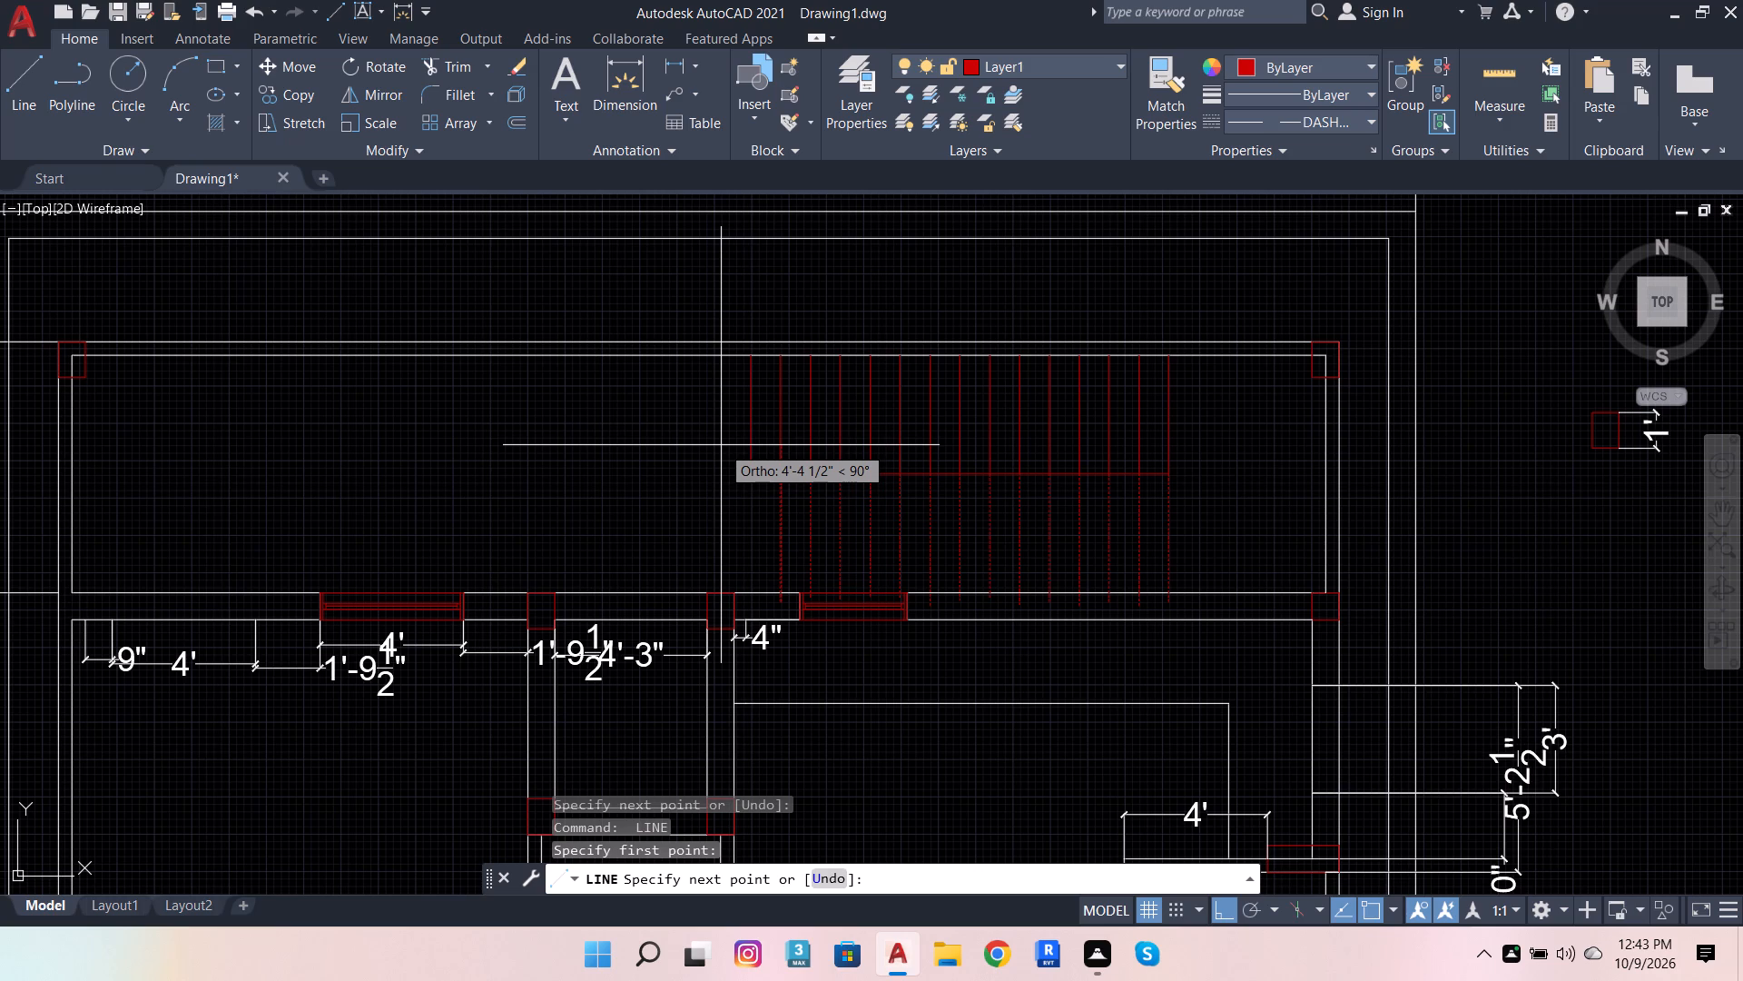
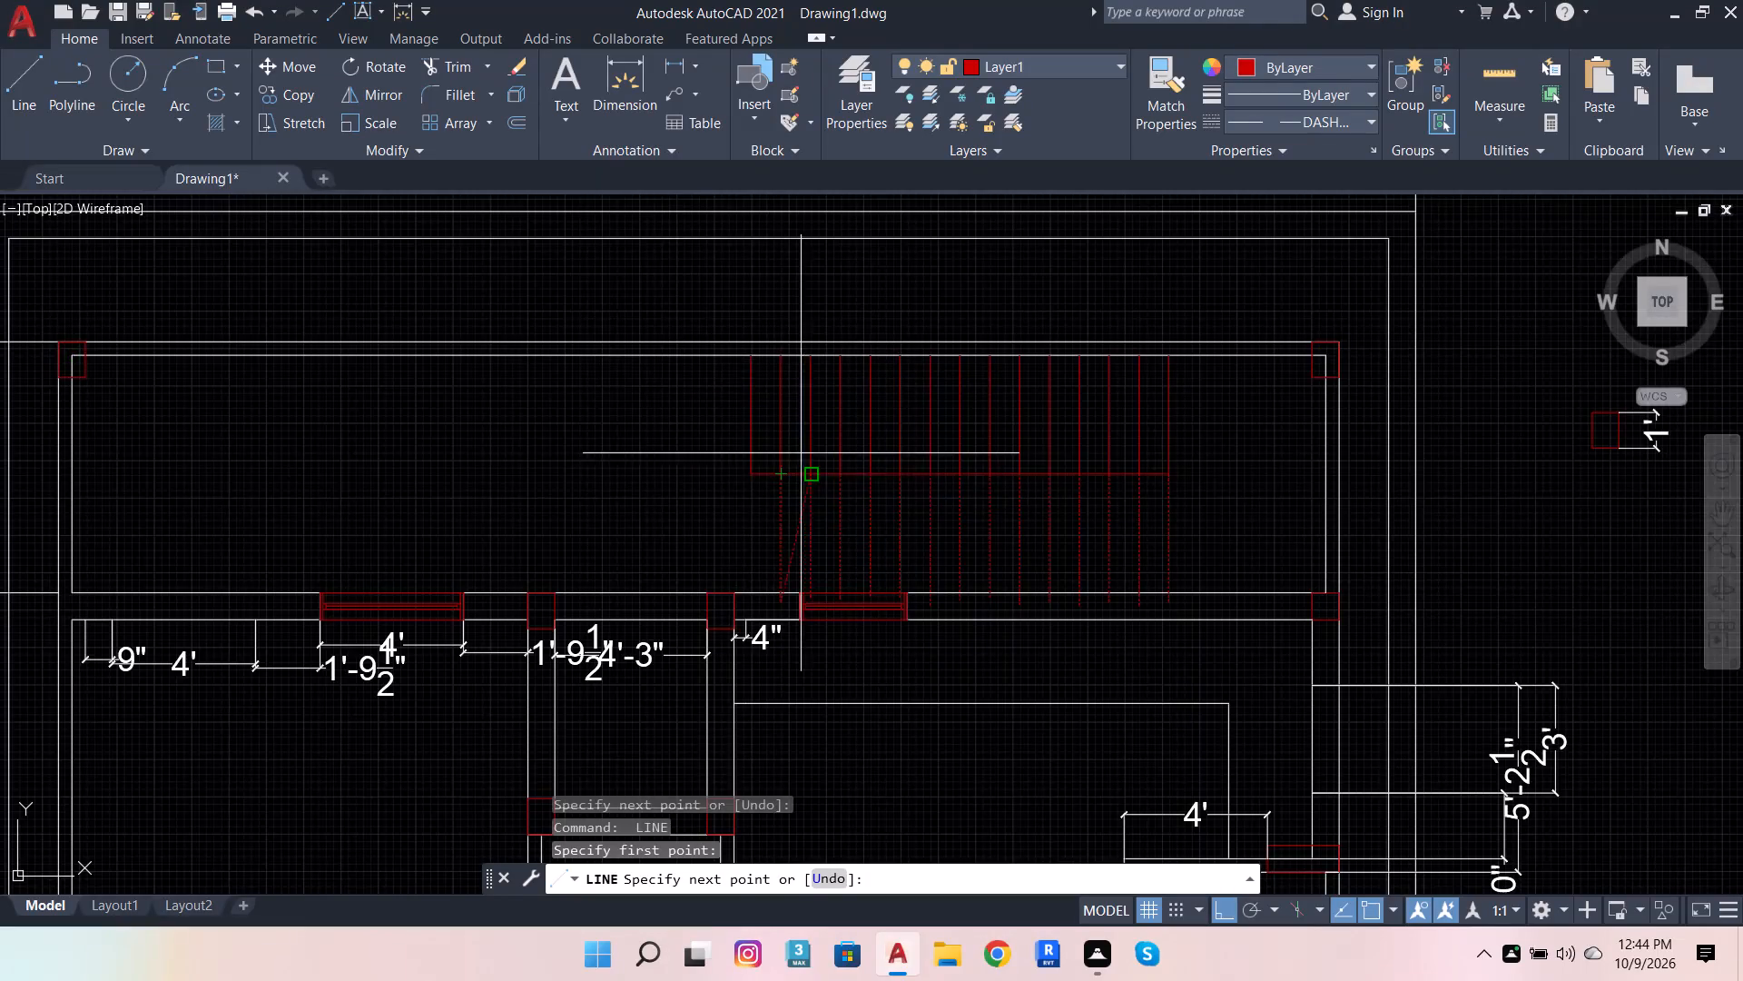
Trim the first five dashed tread lines from the left back to the upper edge of the wall and window.
scroll(807, 444, up, 4)
scroll(586, 415, down, 3)
click(459, 59)
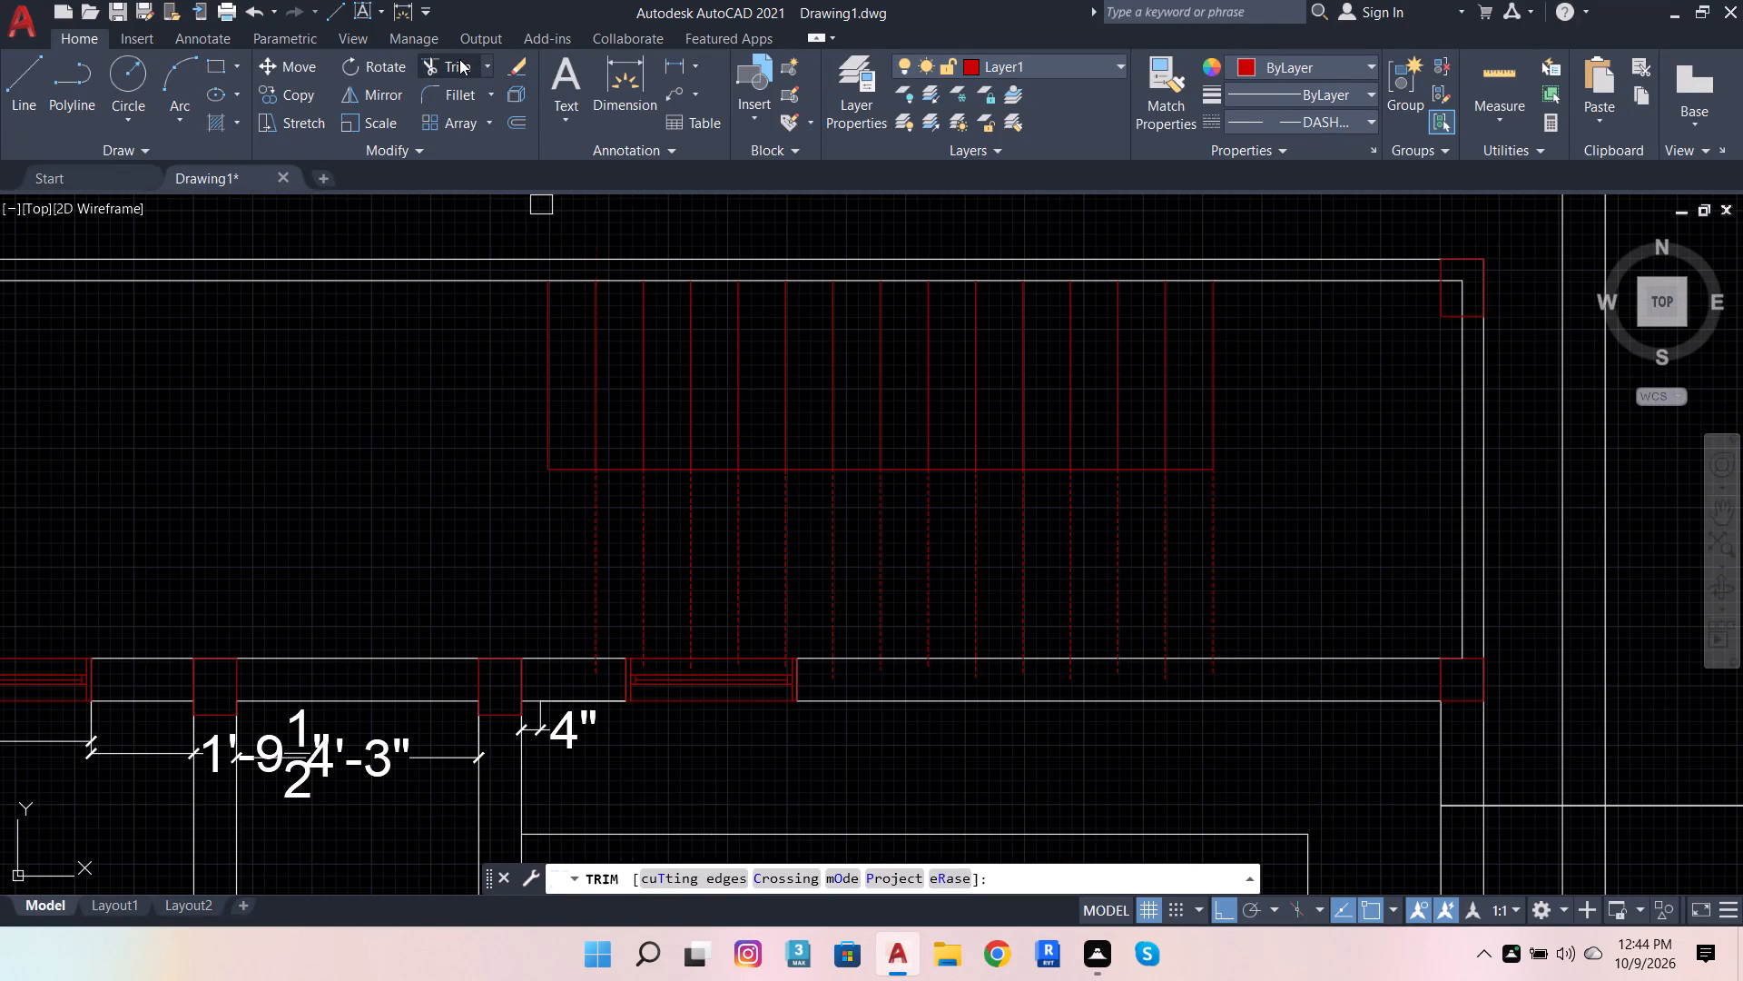
scroll(573, 662, up, 3)
click(644, 670)
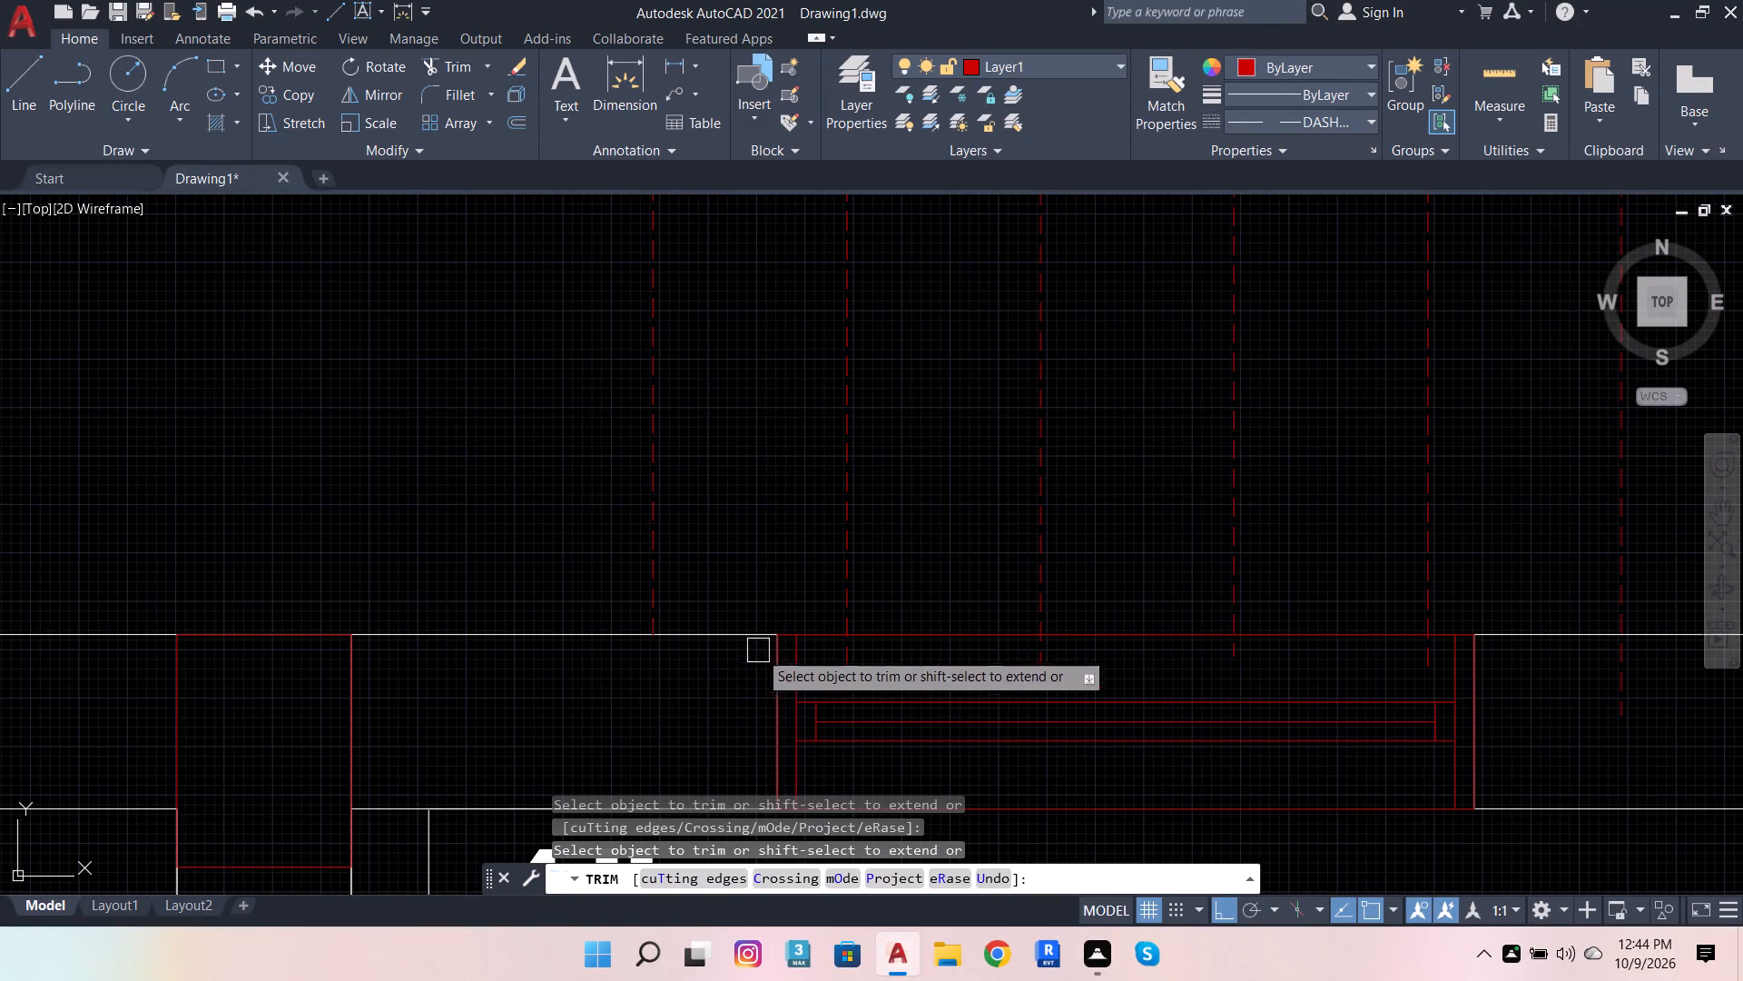
click(853, 658)
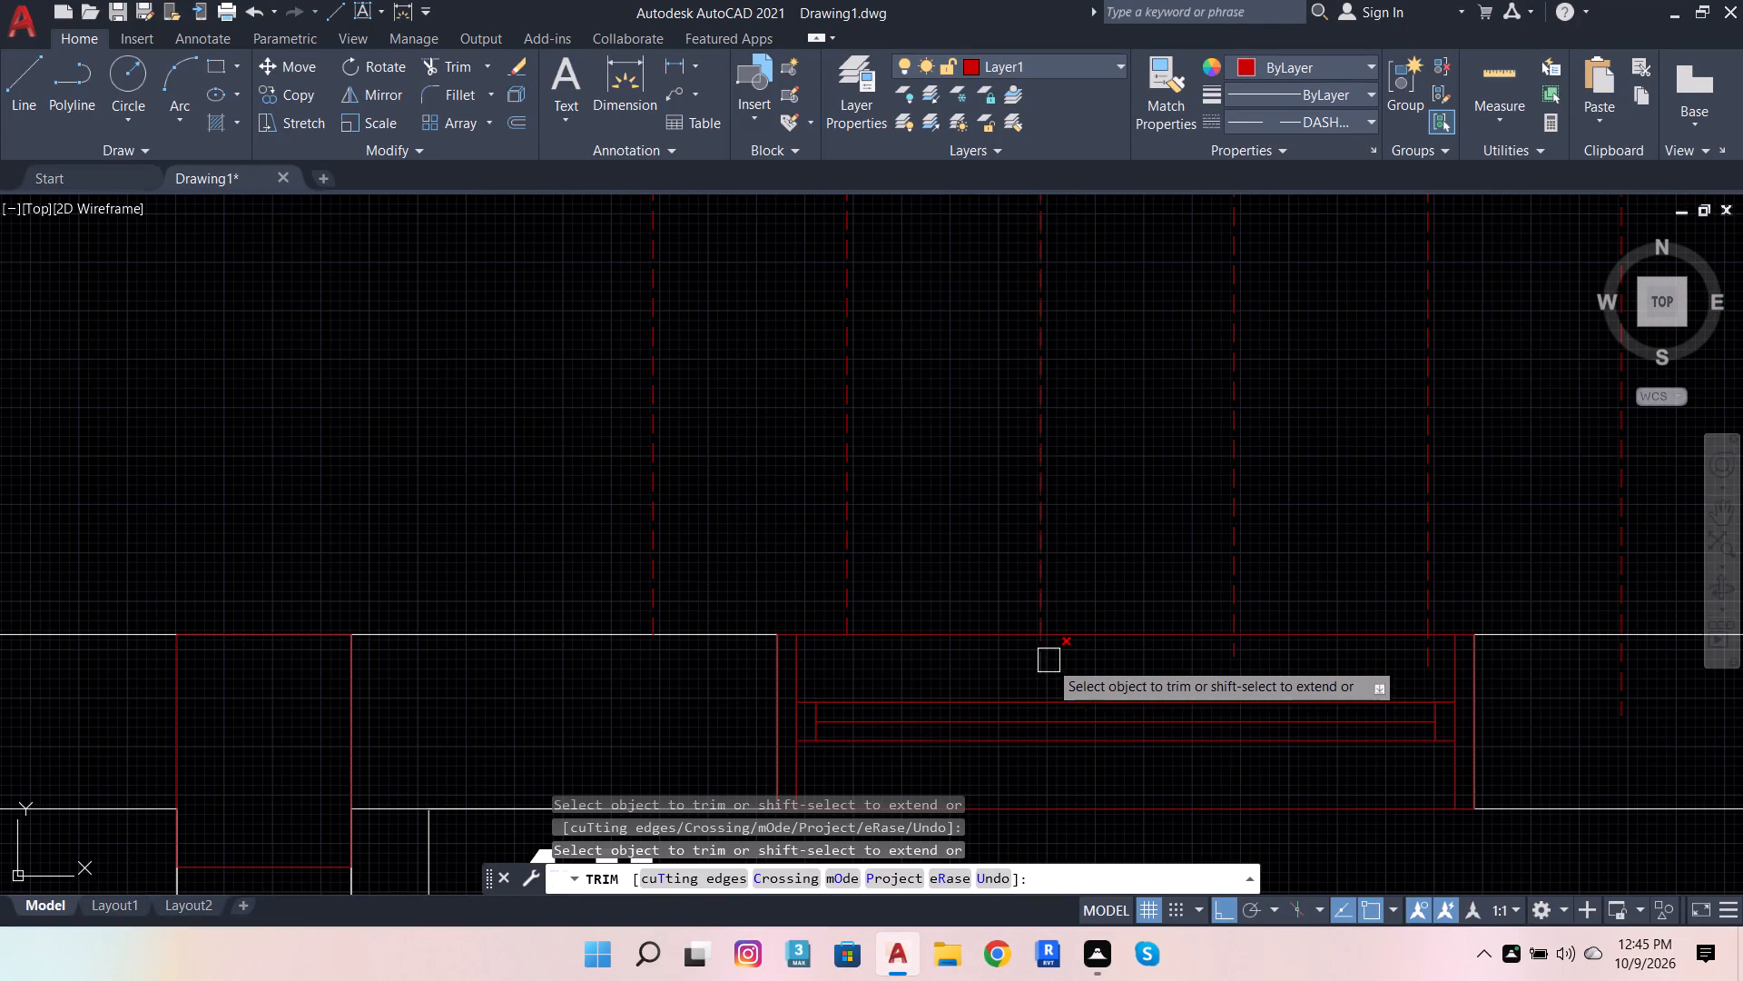
click(1049, 660)
click(1239, 659)
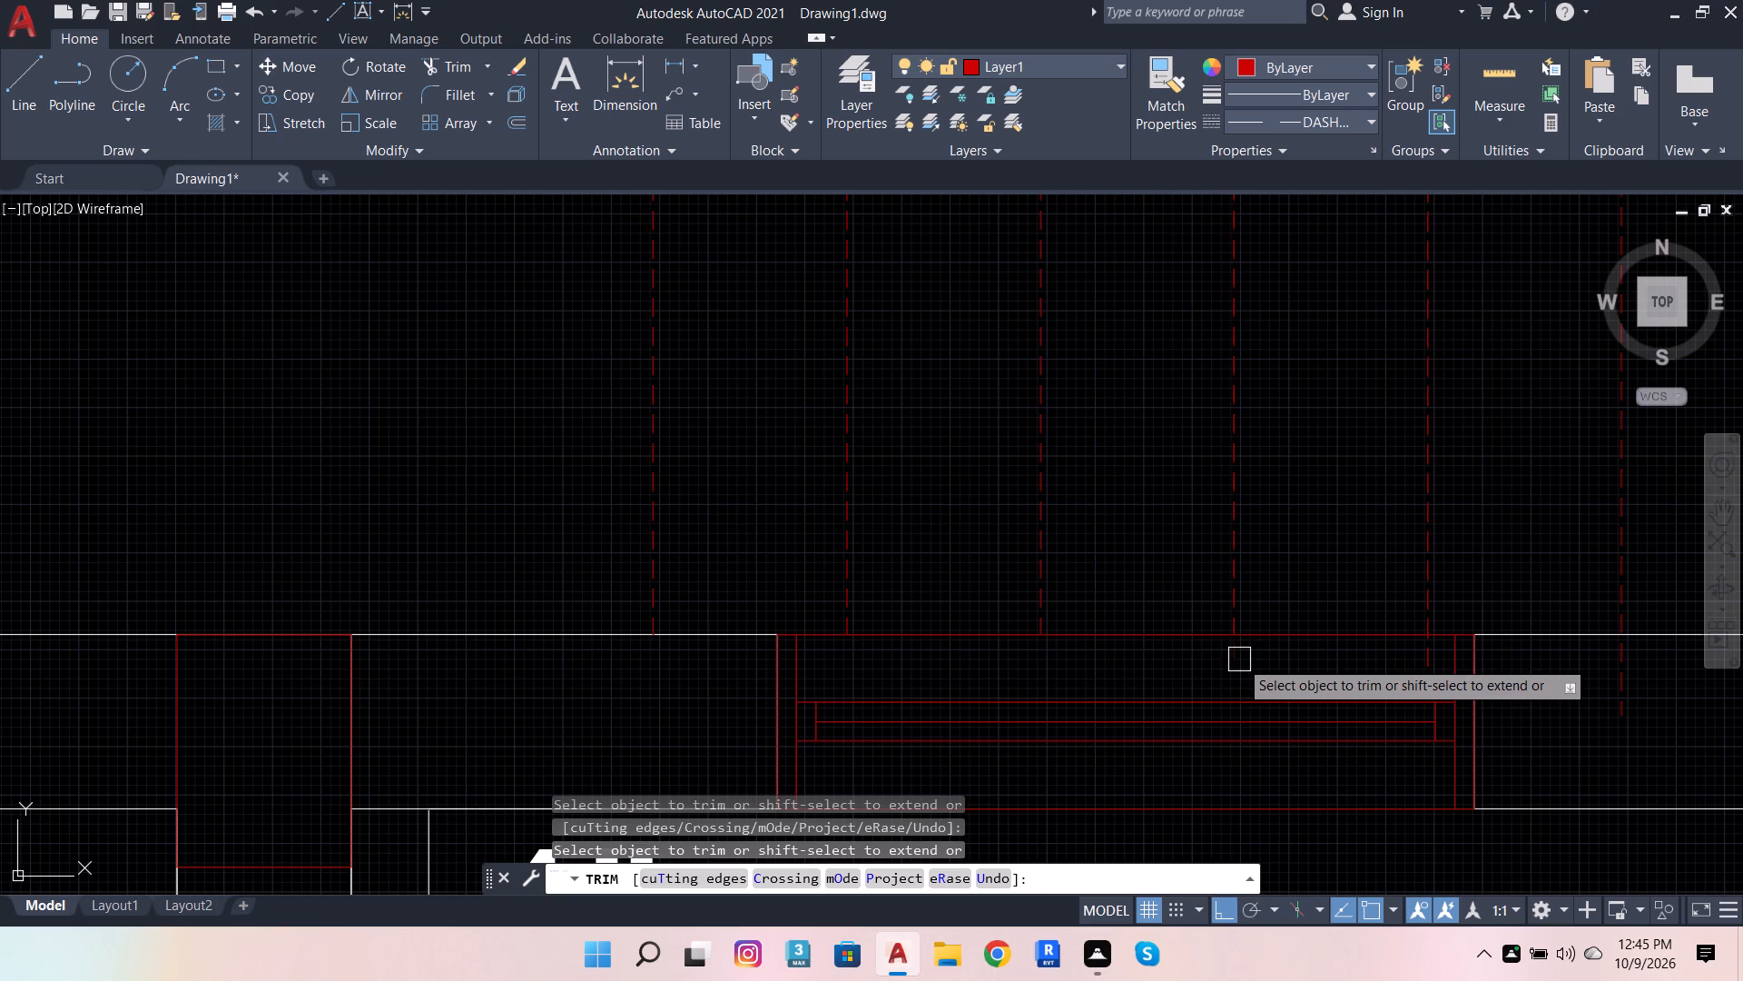
click(1424, 662)
Trim the sixth to tenth dashed tread lines from the left back to the wall's upper edge.
scroll(1256, 699, down, 2)
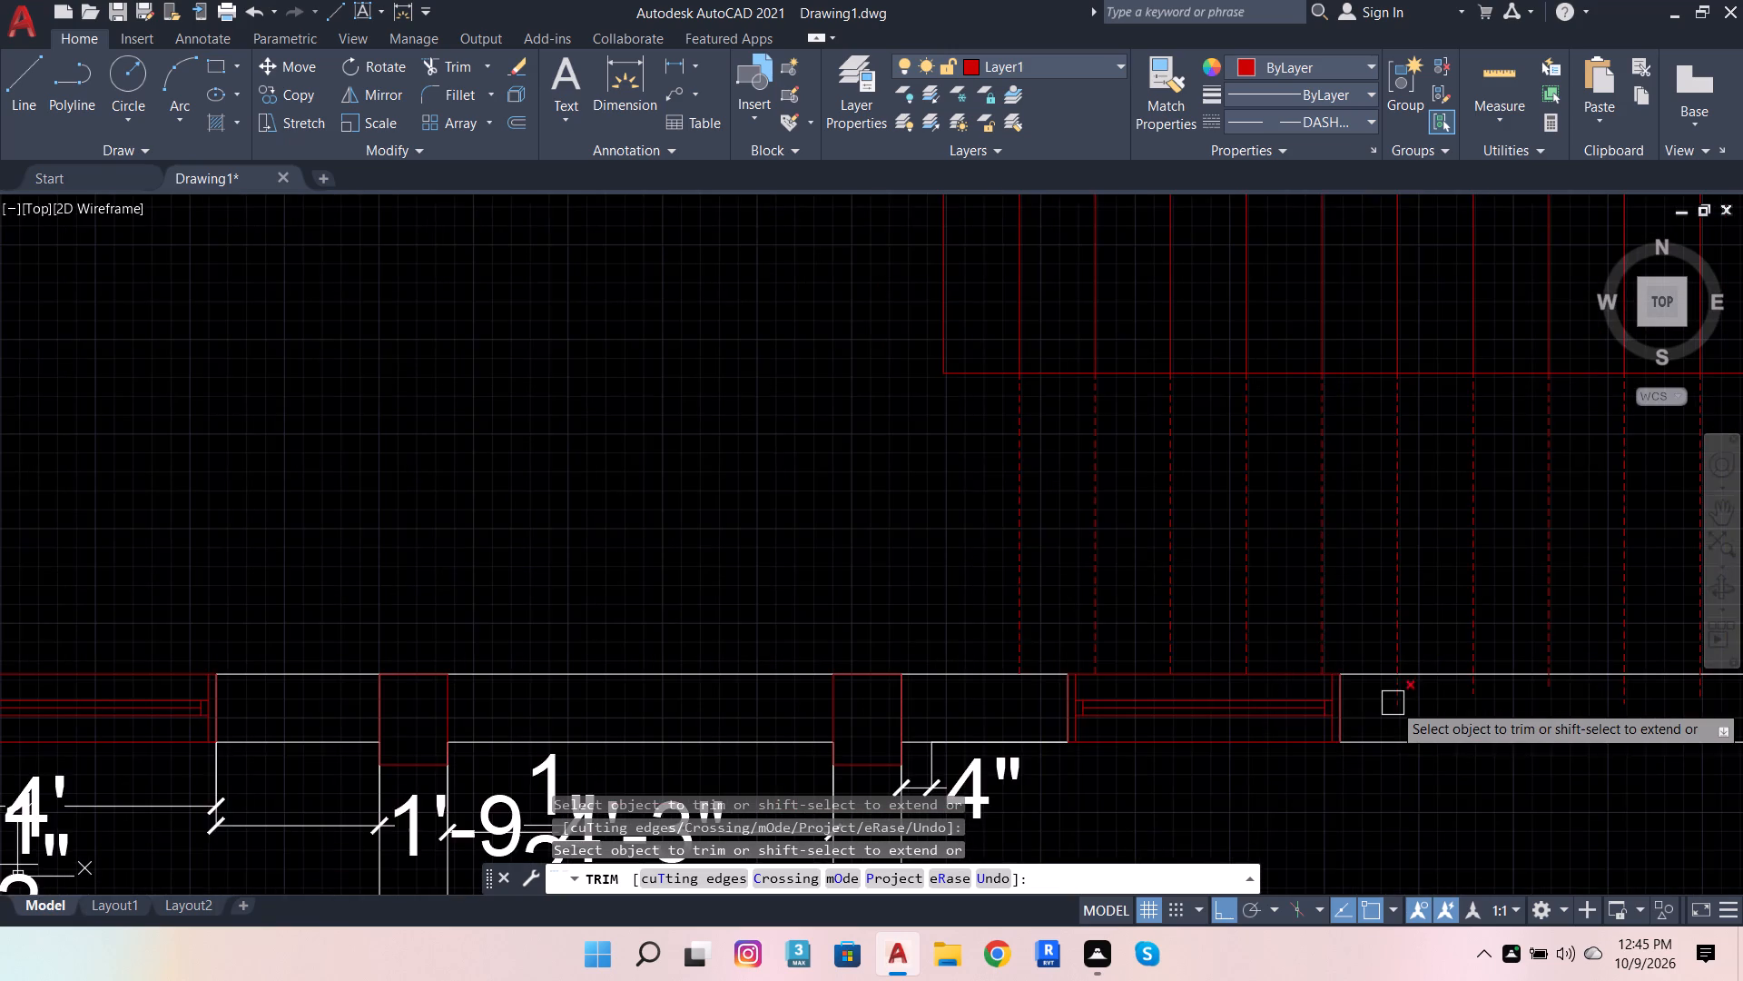
scroll(1393, 703, up, 2)
click(1393, 703)
scroll(1212, 749, down, 2)
scroll(1359, 732, up, 3)
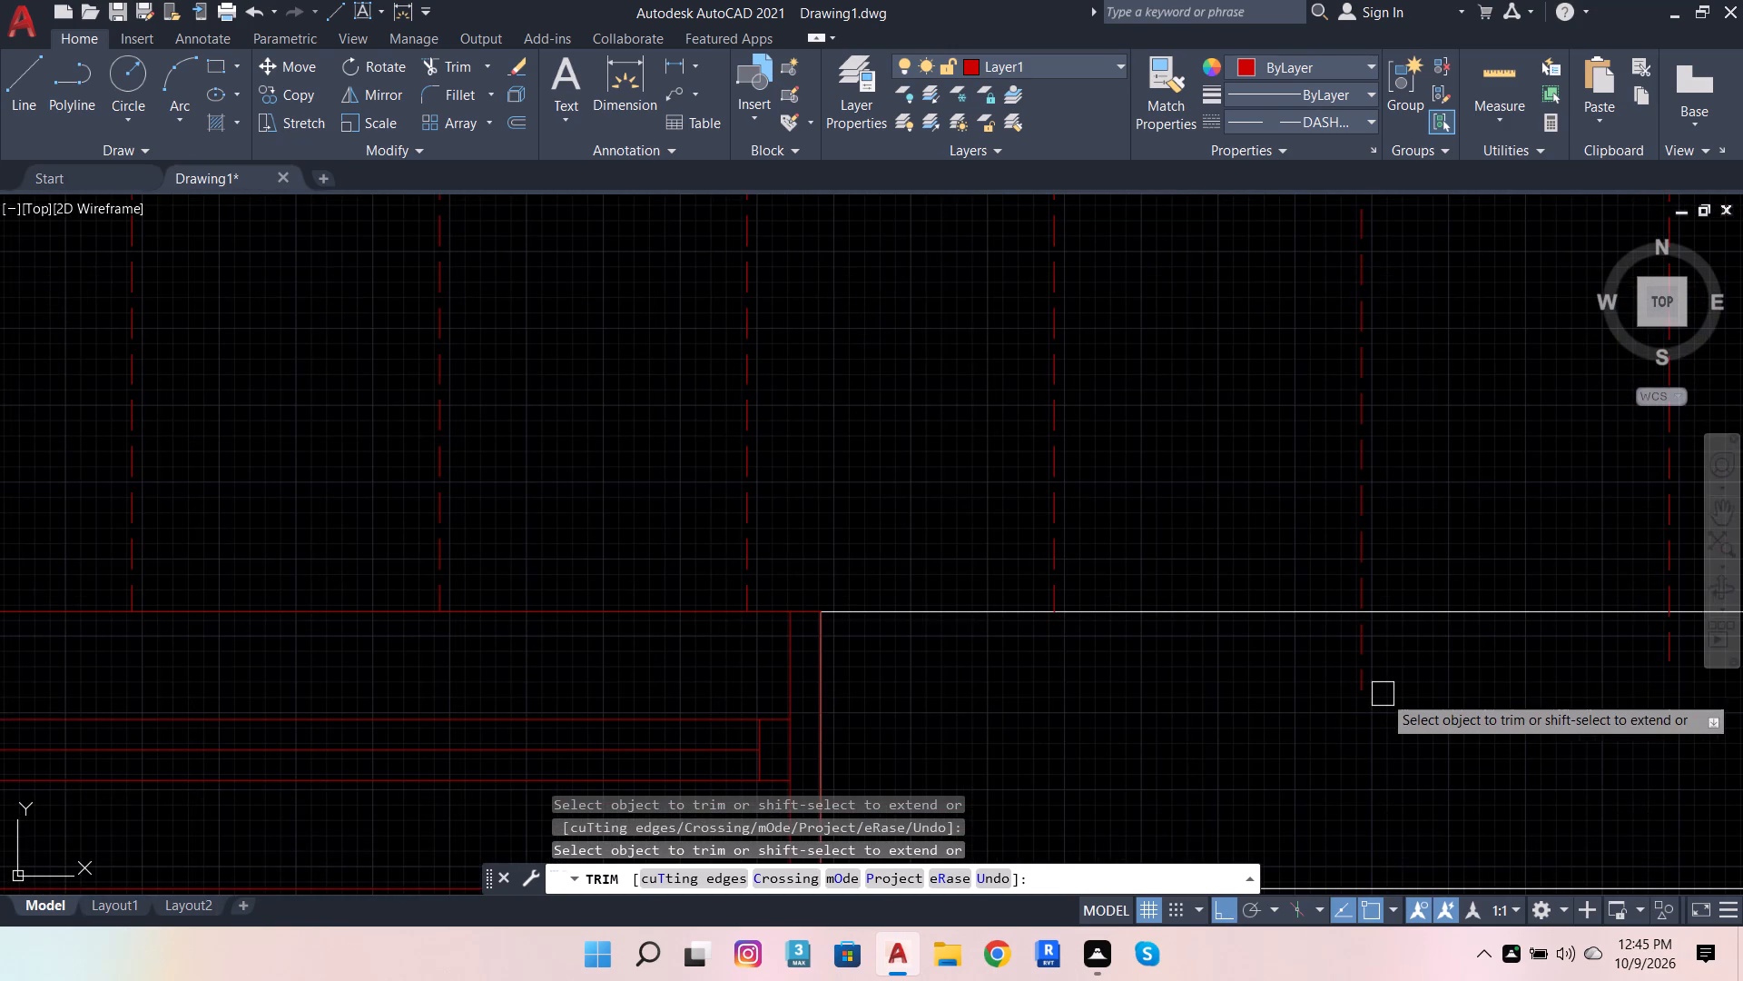
click(1373, 679)
scroll(1276, 699, down, 2)
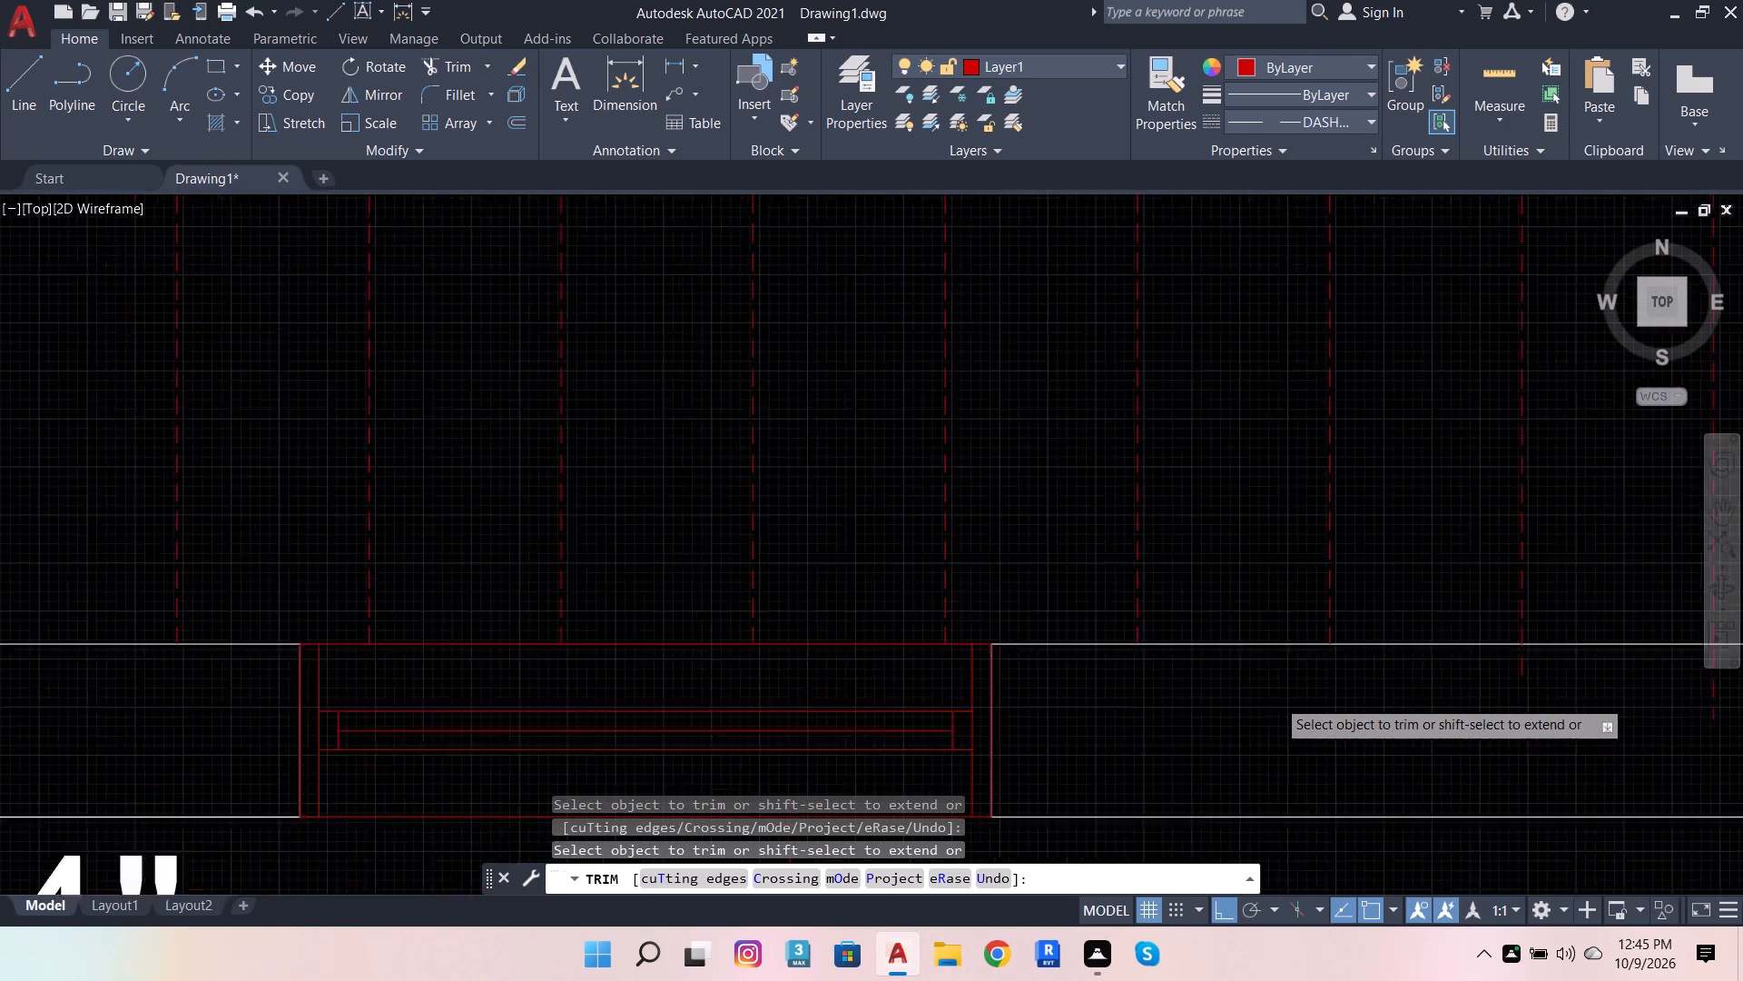
scroll(1275, 699, down, 1)
scroll(1412, 702, up, 1)
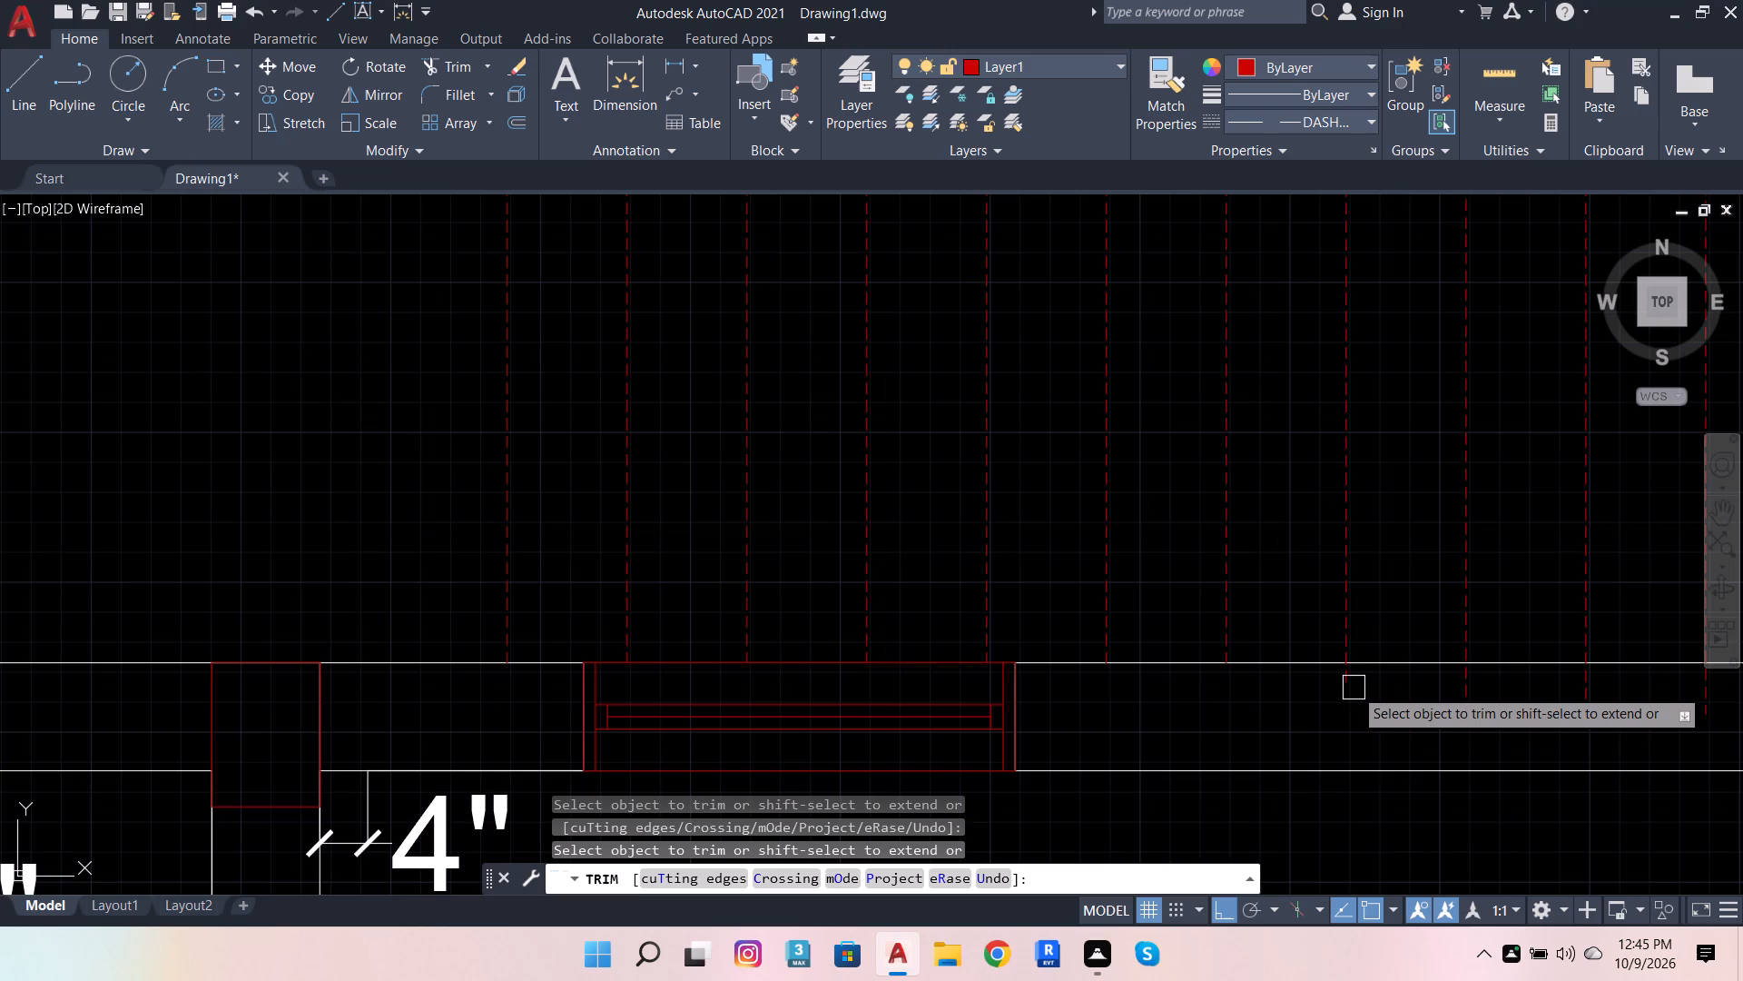
click(1347, 686)
click(1467, 683)
scroll(1295, 728, down, 2)
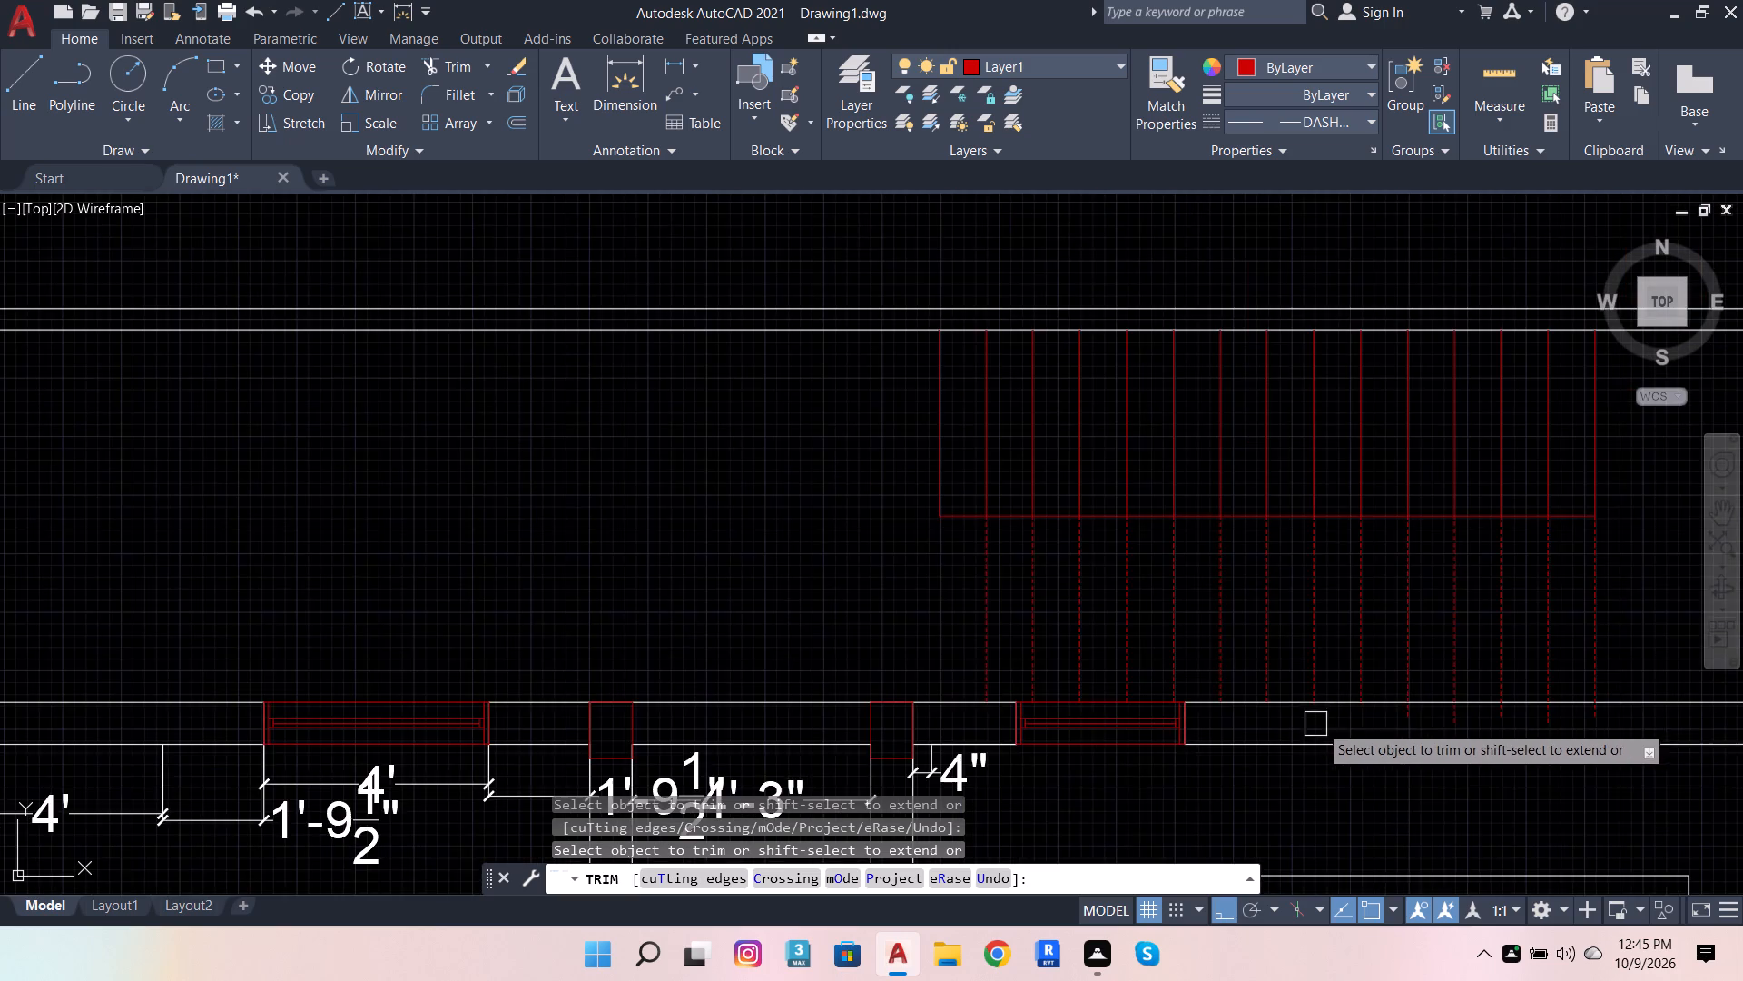
scroll(1435, 724, up, 3)
click(1323, 696)
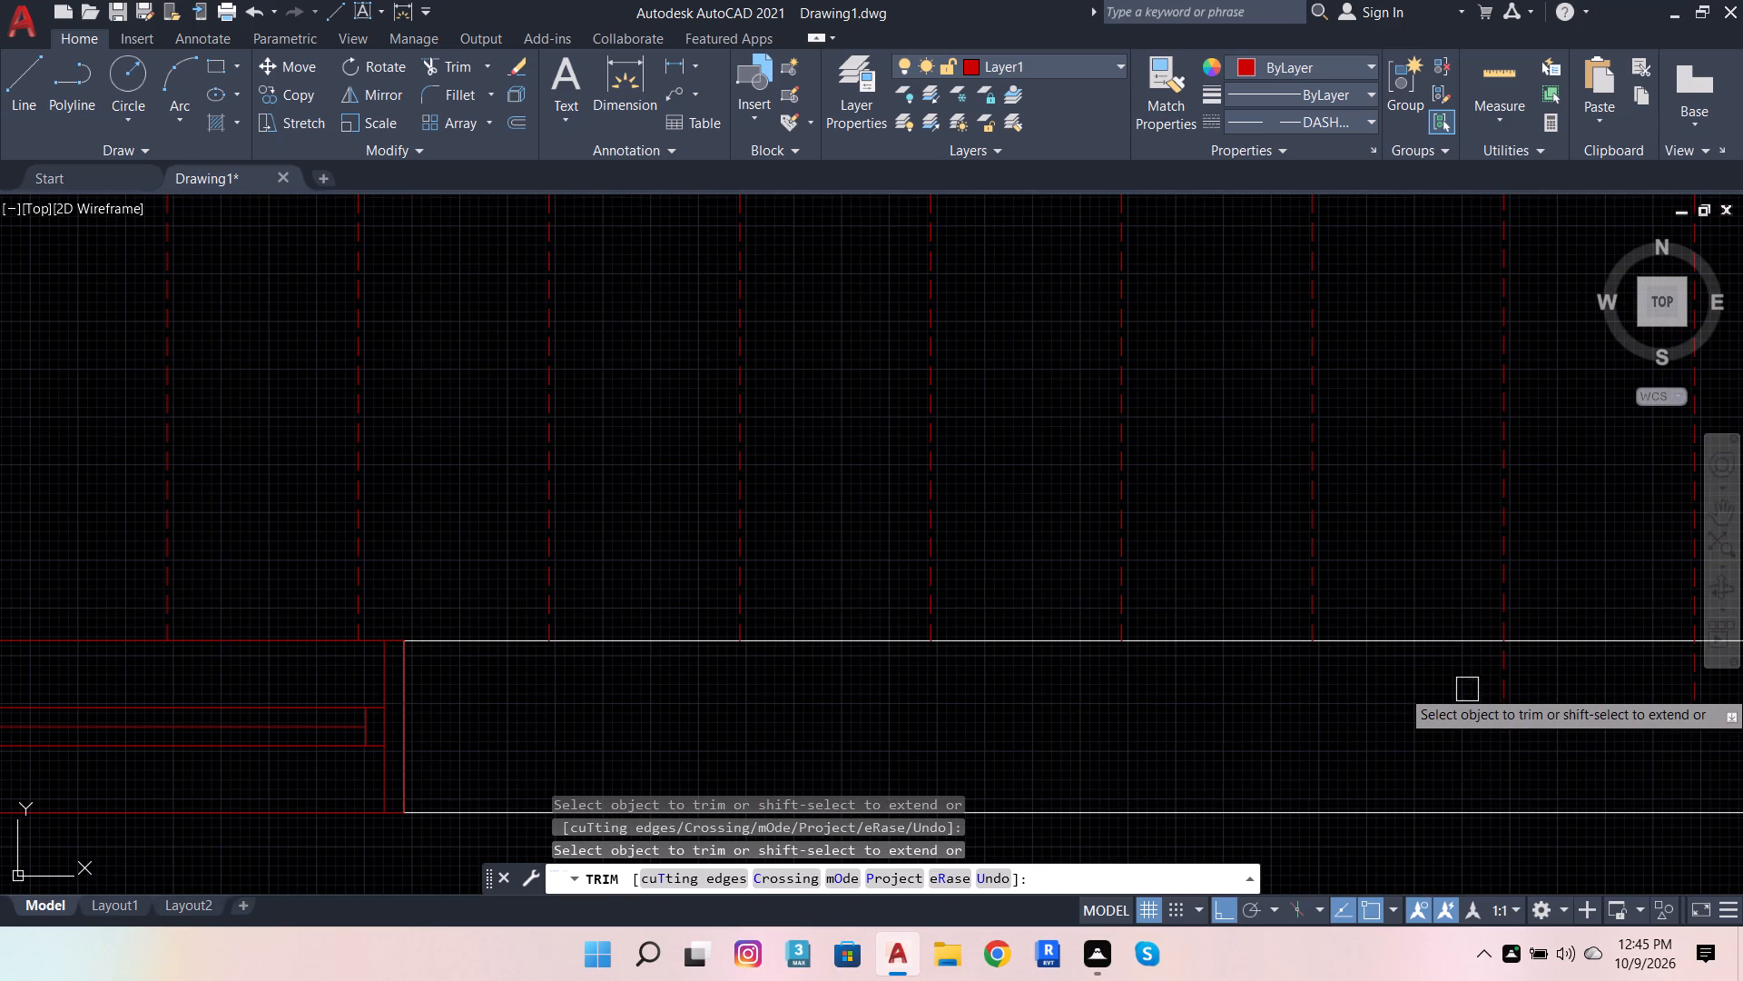
Trim the remaining four dashed tread lines, eleventh to fourteenth from the left, back to the wall's upper edge.
click(1498, 678)
scroll(1241, 741, down, 2)
scroll(1423, 714, up, 1)
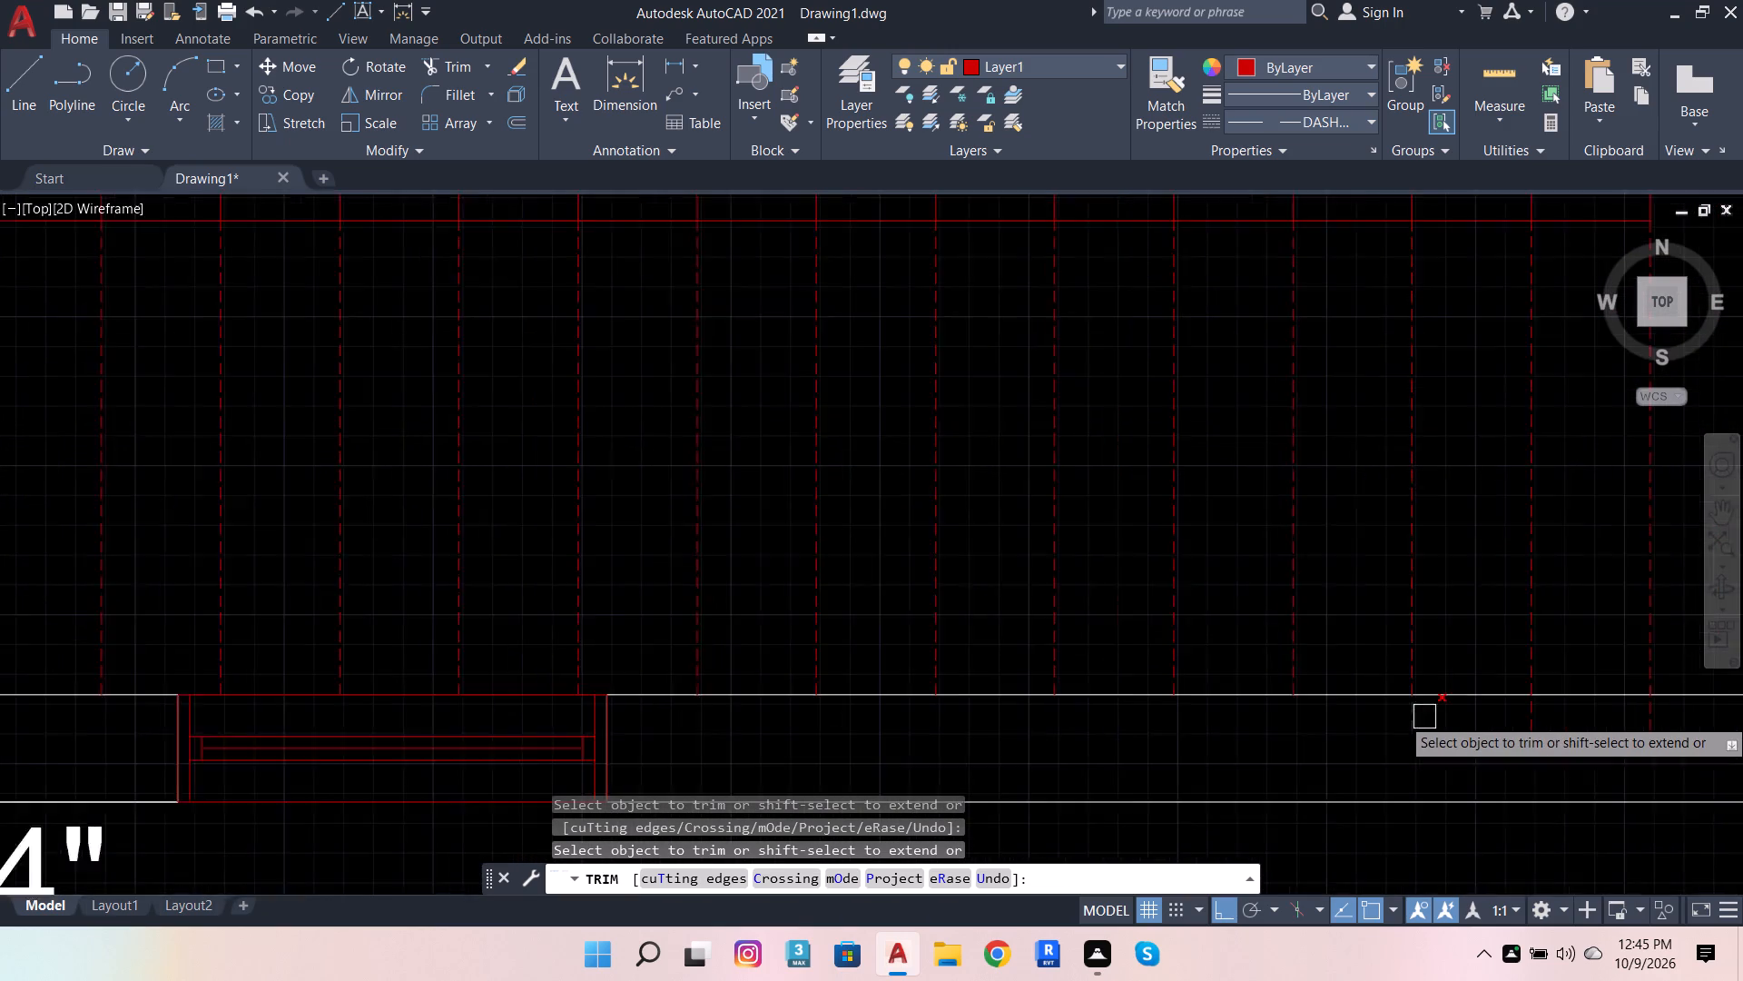
scroll(1424, 717, up, 1)
click(1398, 717)
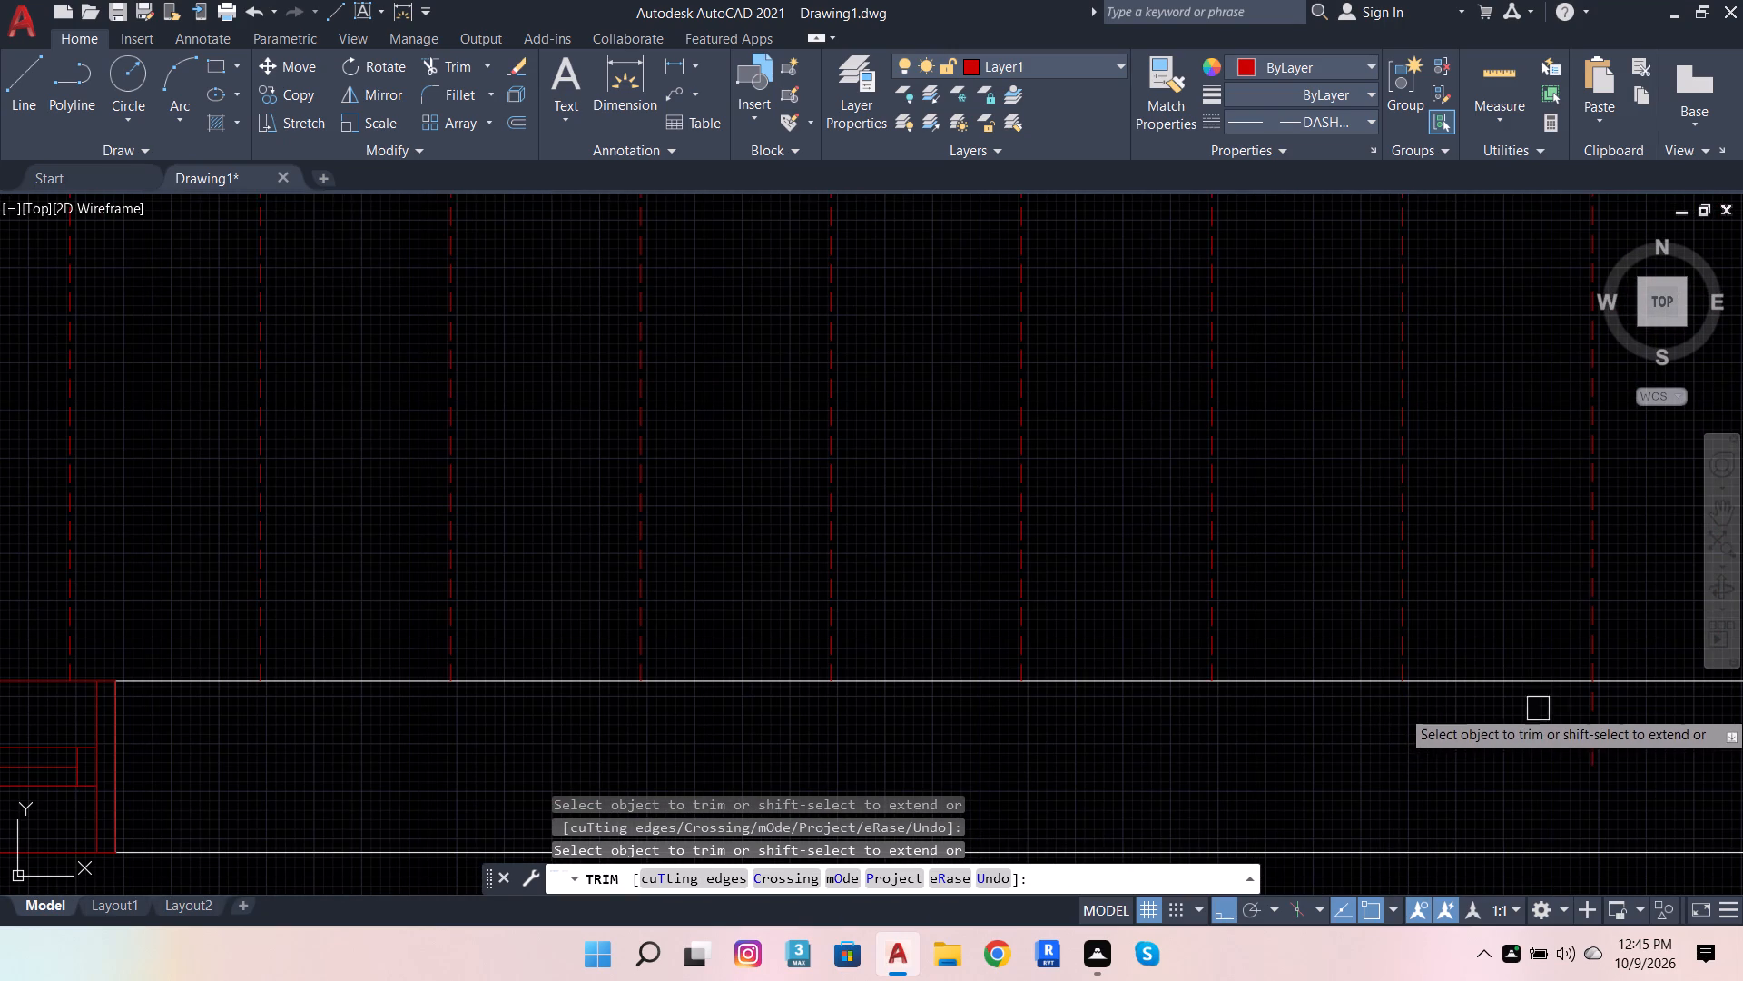
click(1598, 726)
scroll(1240, 758, down, 2)
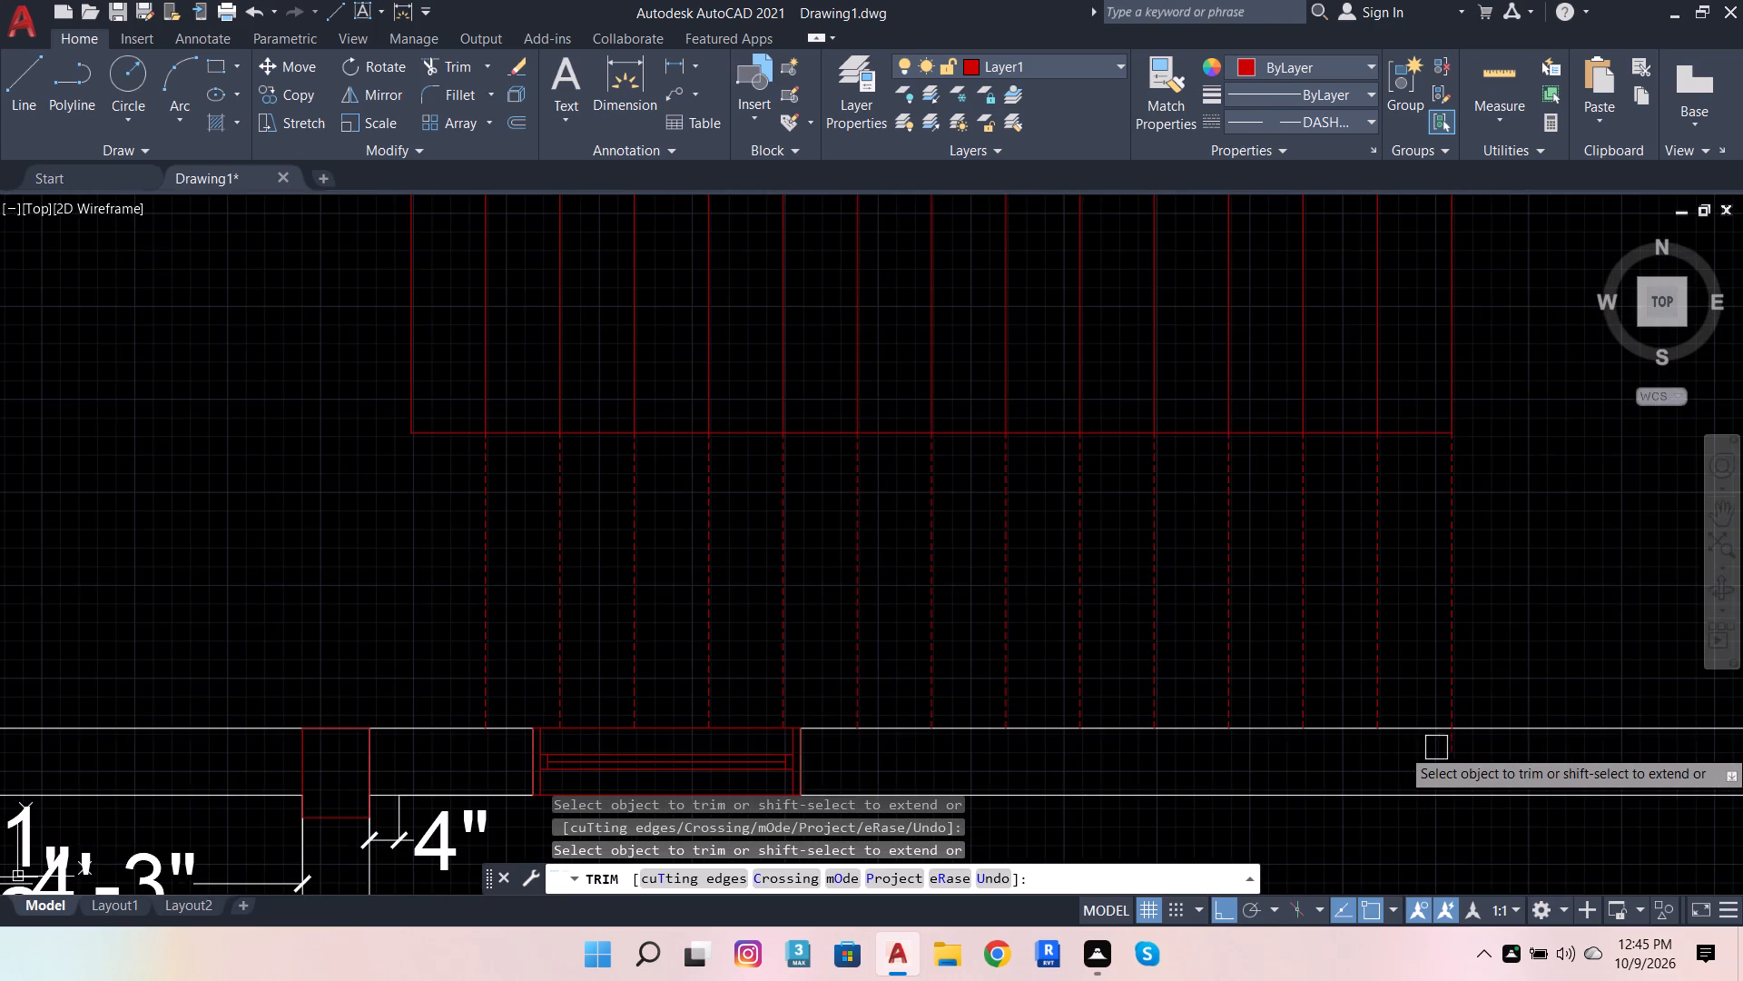
scroll(1436, 748, up, 2)
click(1466, 748)
scroll(1381, 731, down, 4)
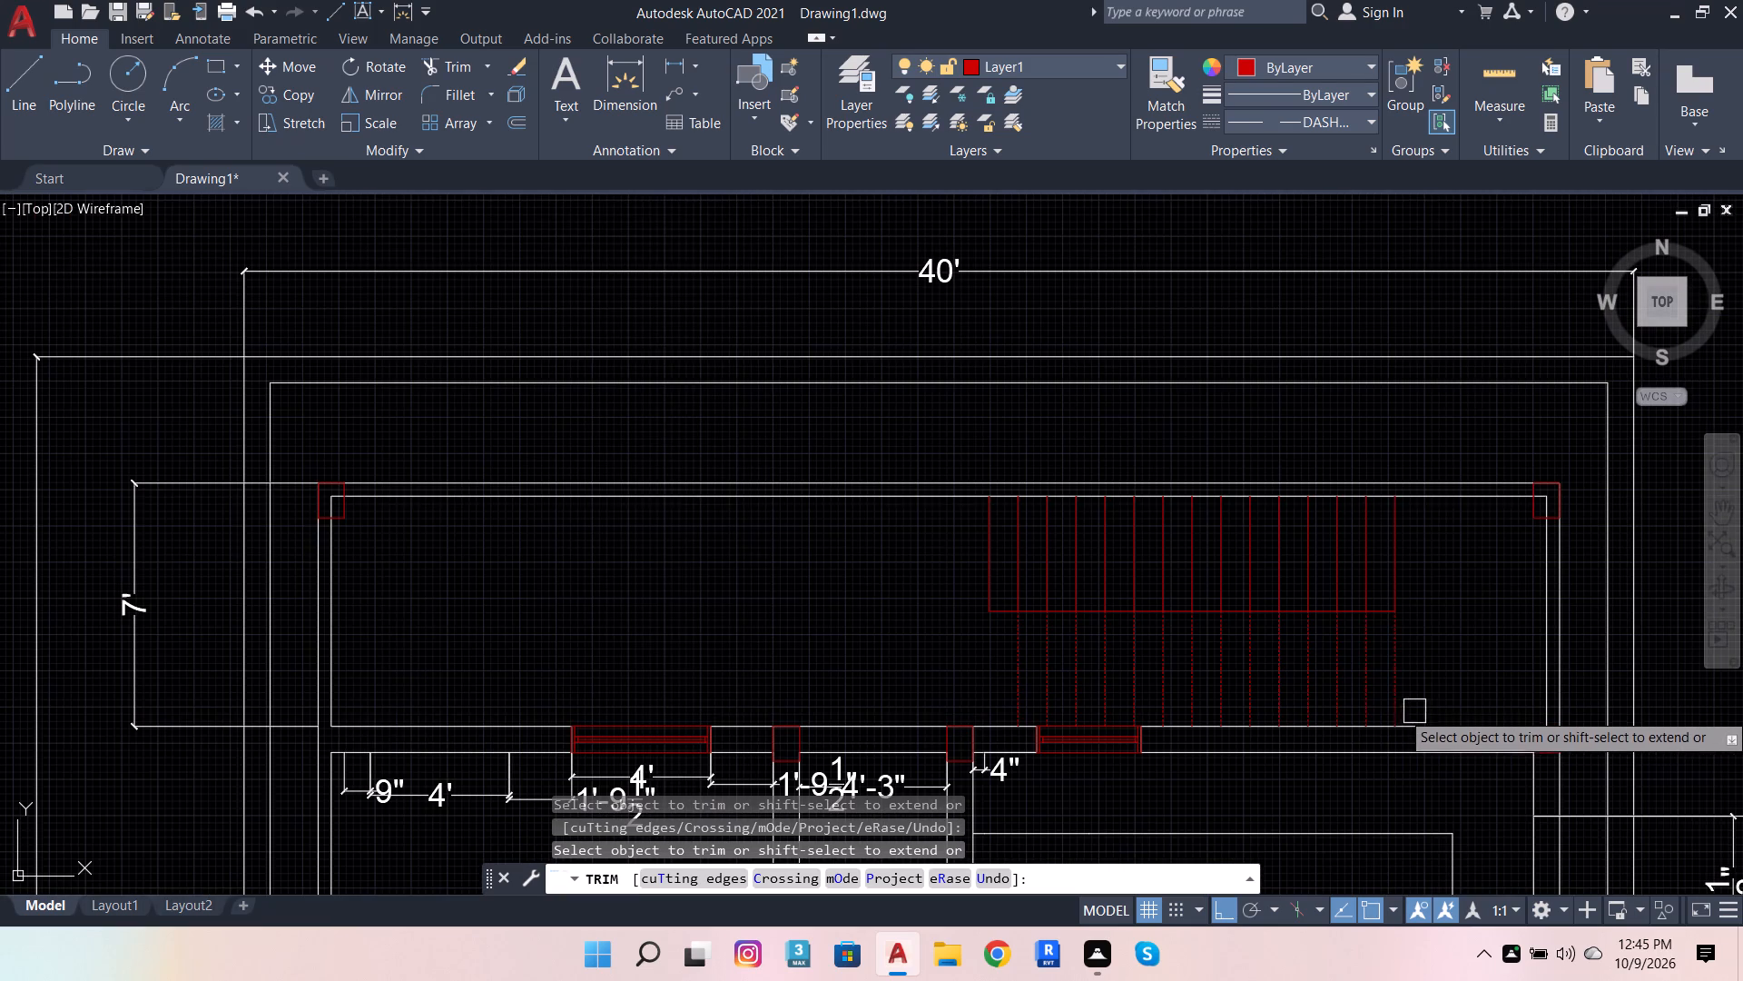
key(Escape)
key(Escape)
key(Escape)
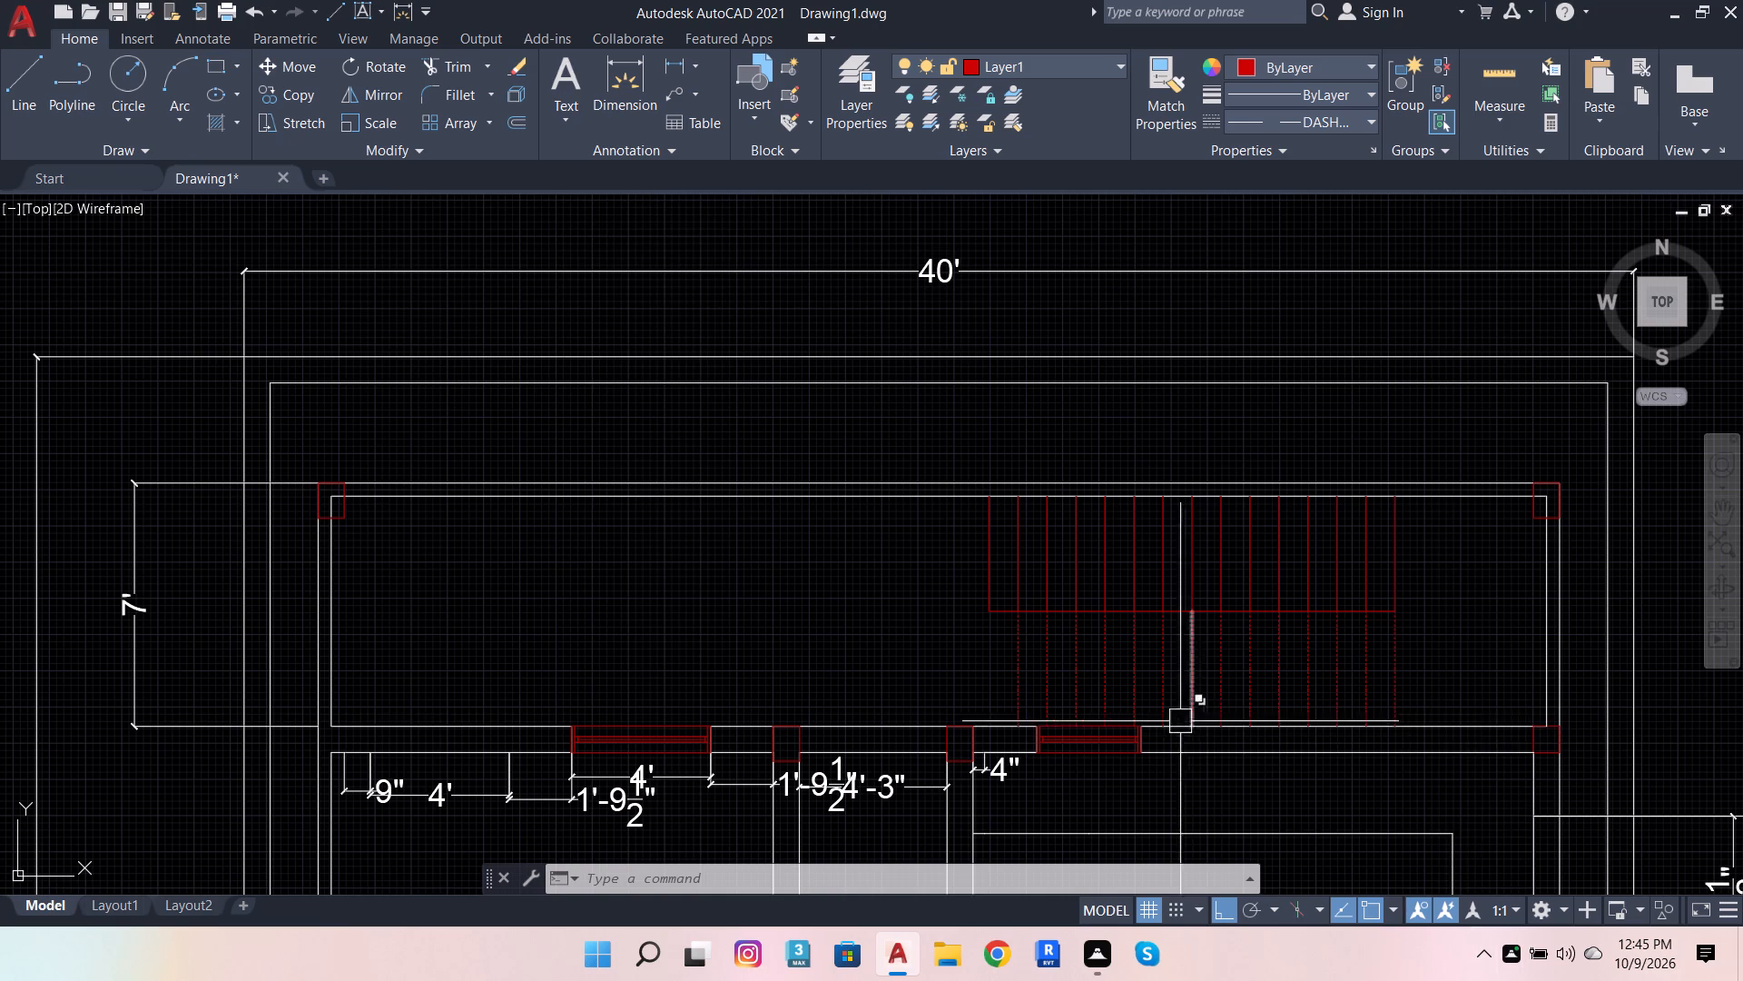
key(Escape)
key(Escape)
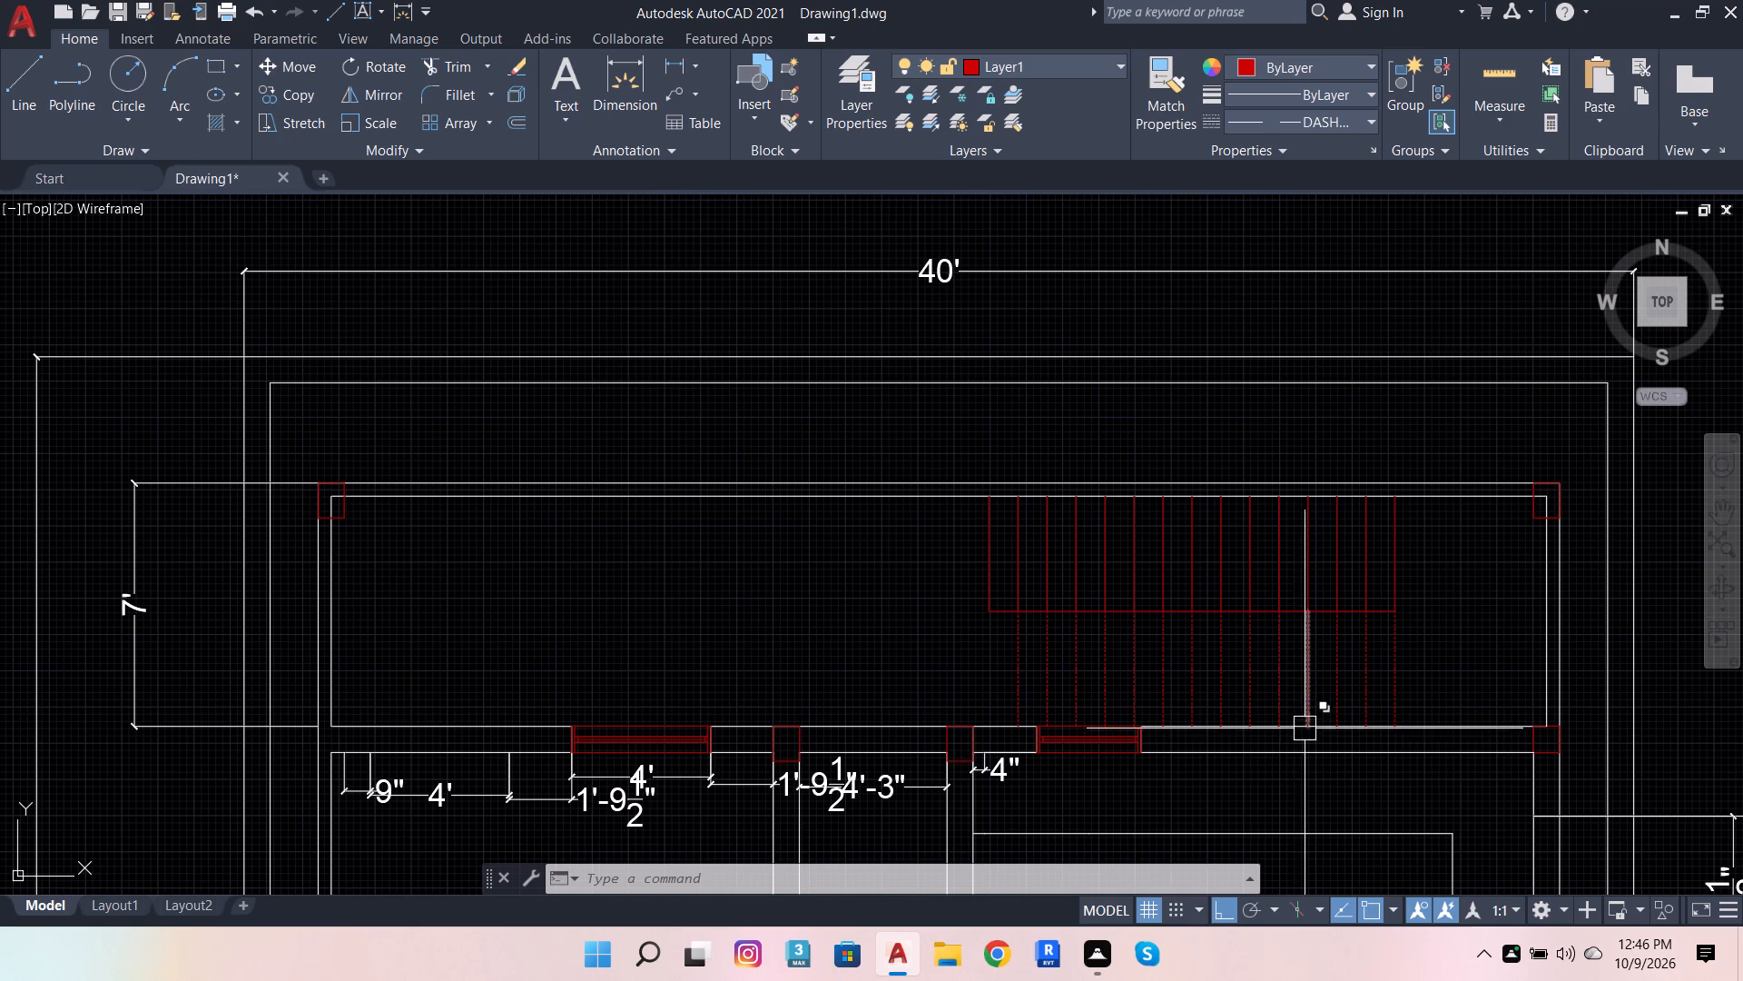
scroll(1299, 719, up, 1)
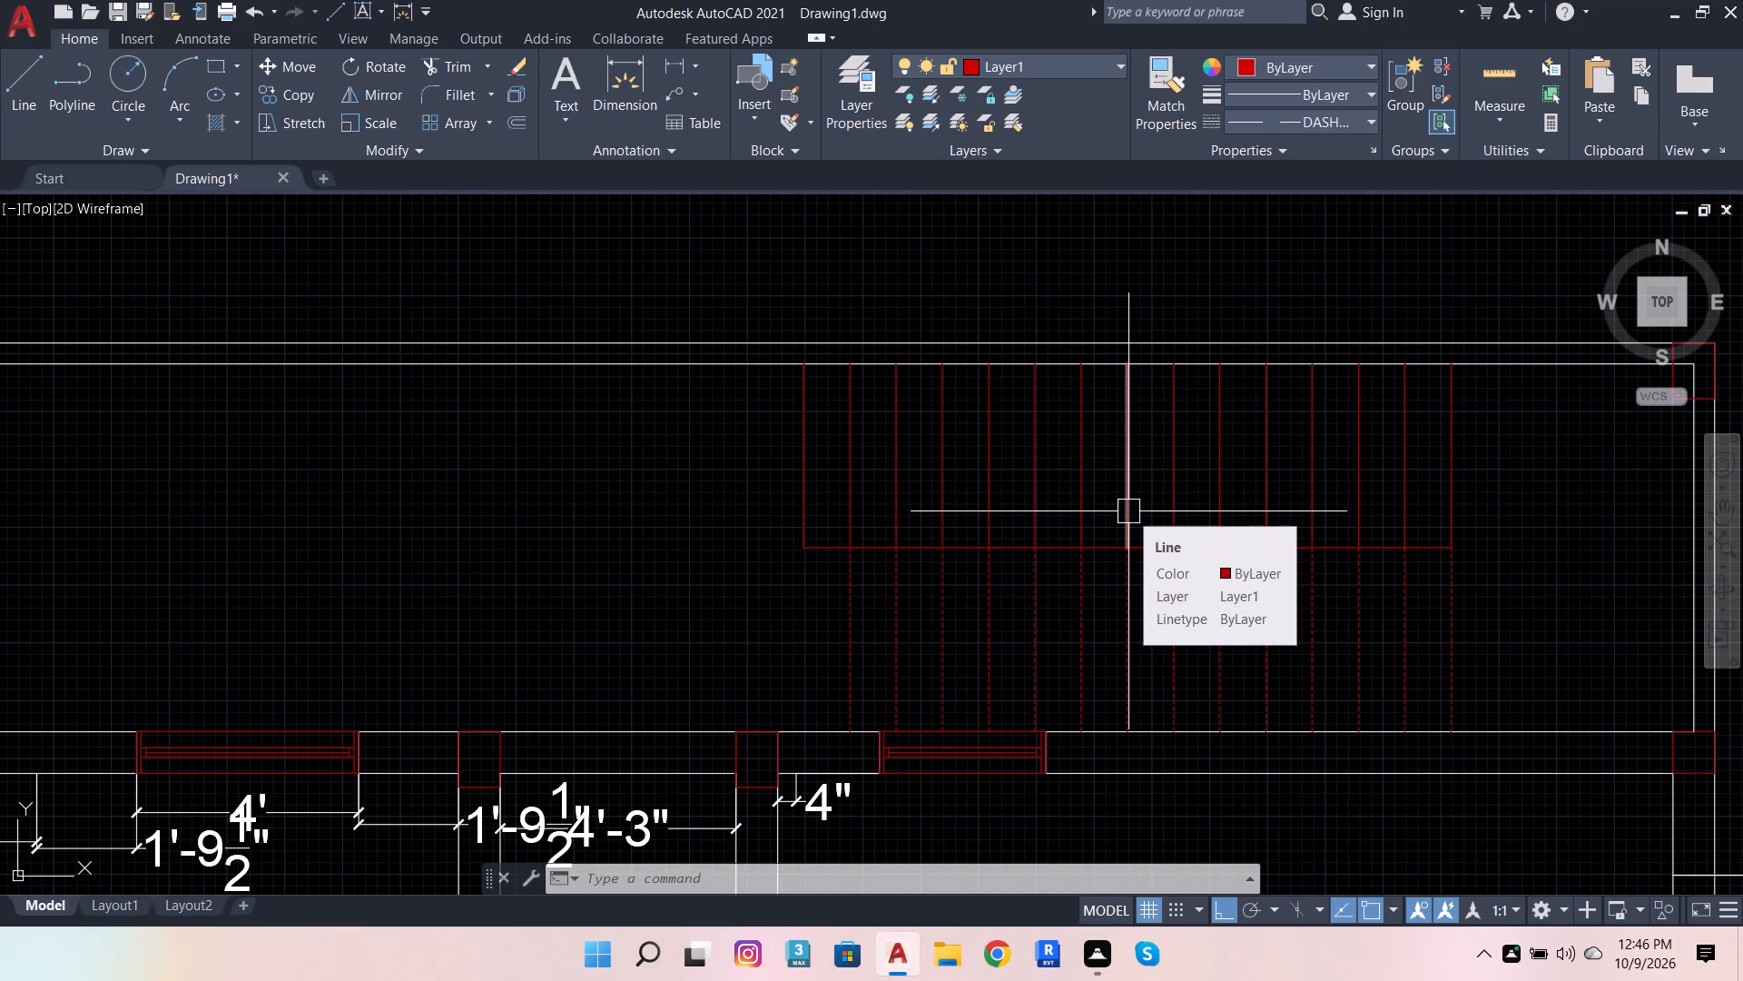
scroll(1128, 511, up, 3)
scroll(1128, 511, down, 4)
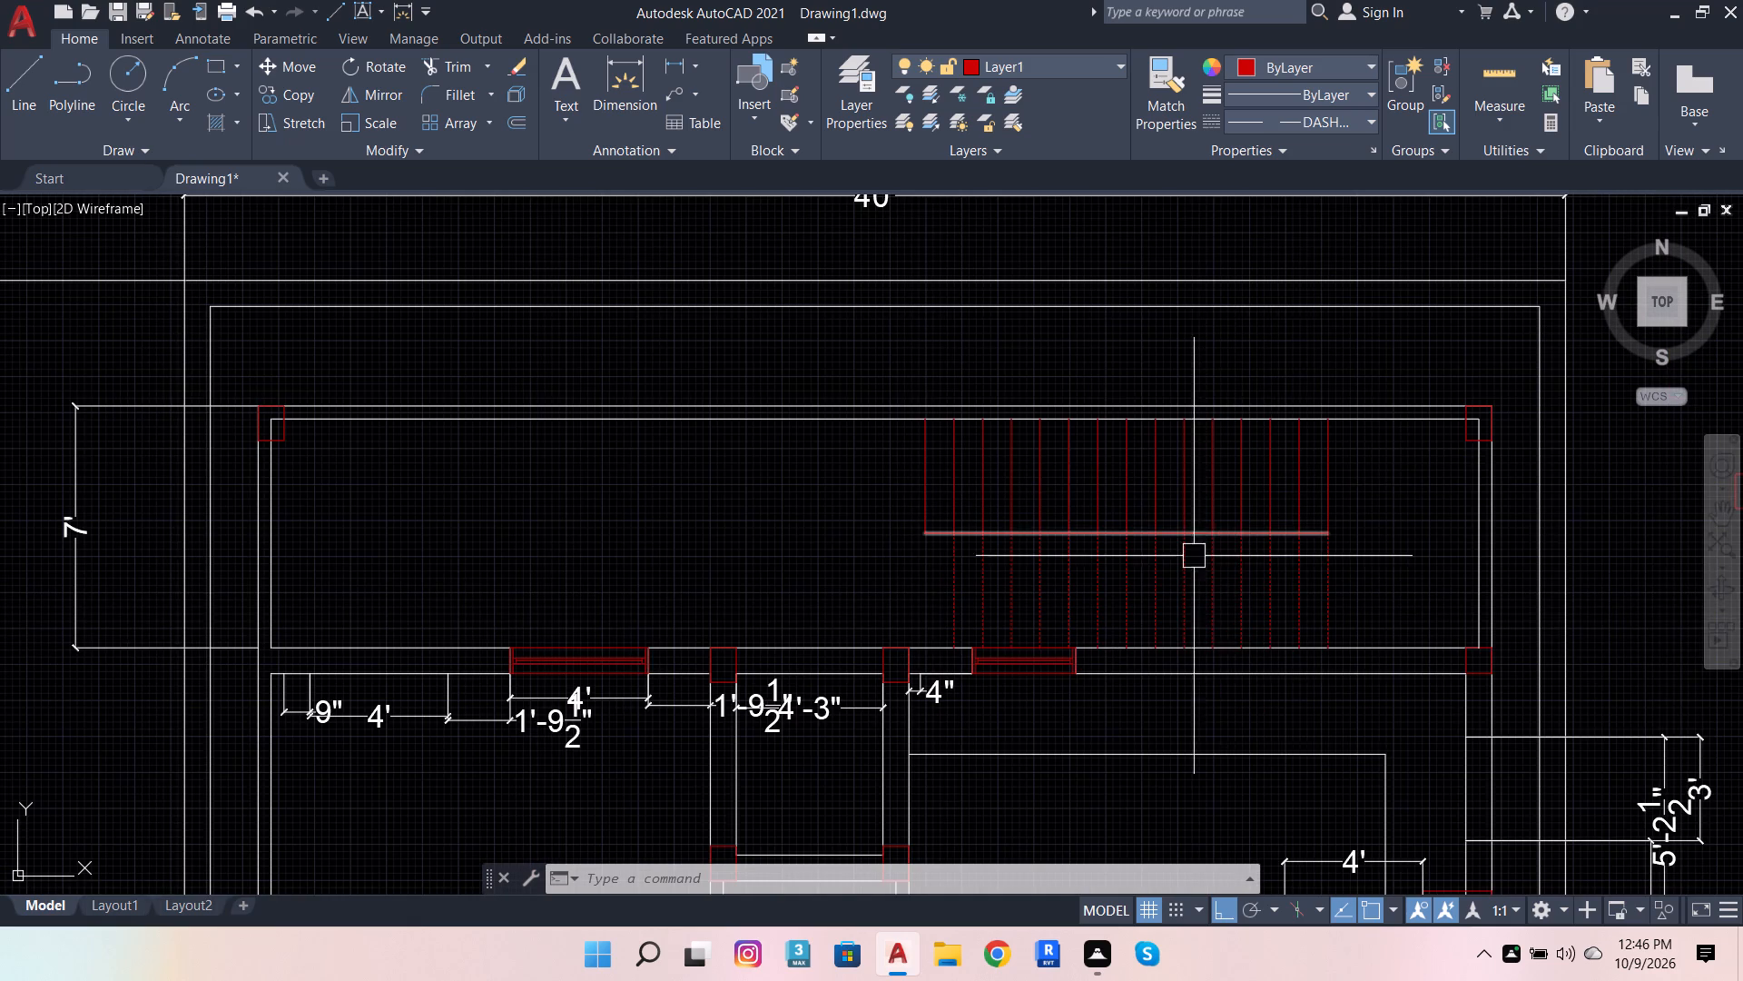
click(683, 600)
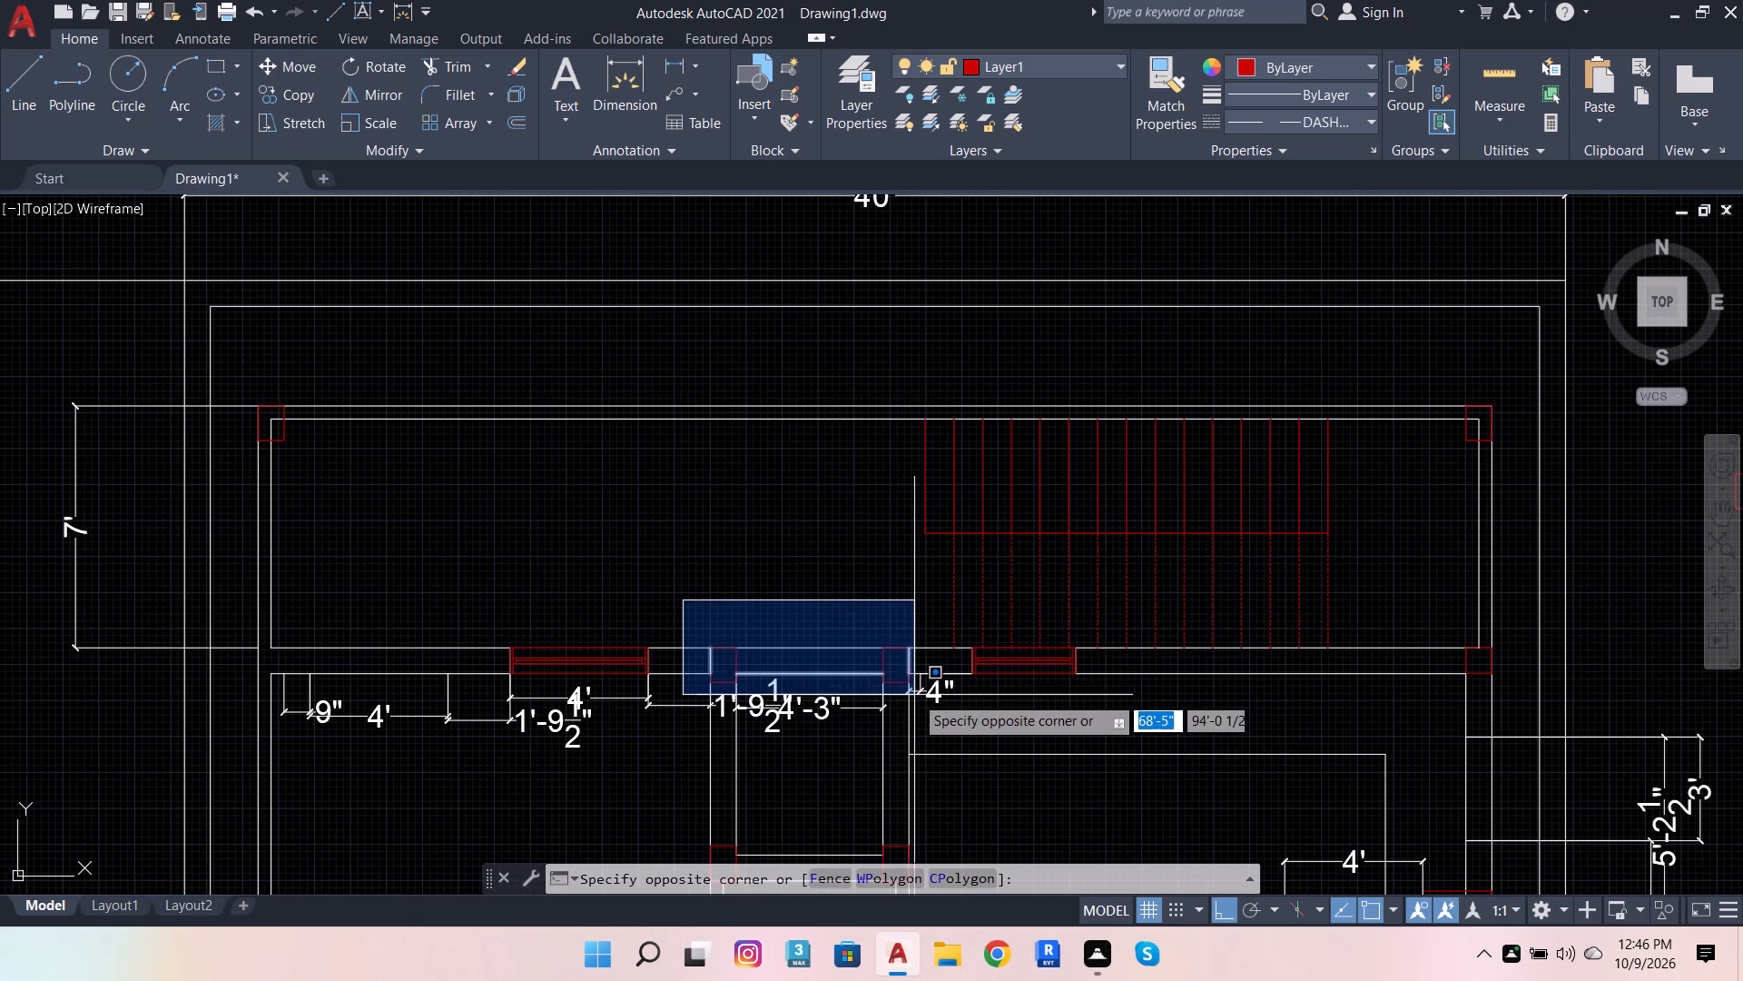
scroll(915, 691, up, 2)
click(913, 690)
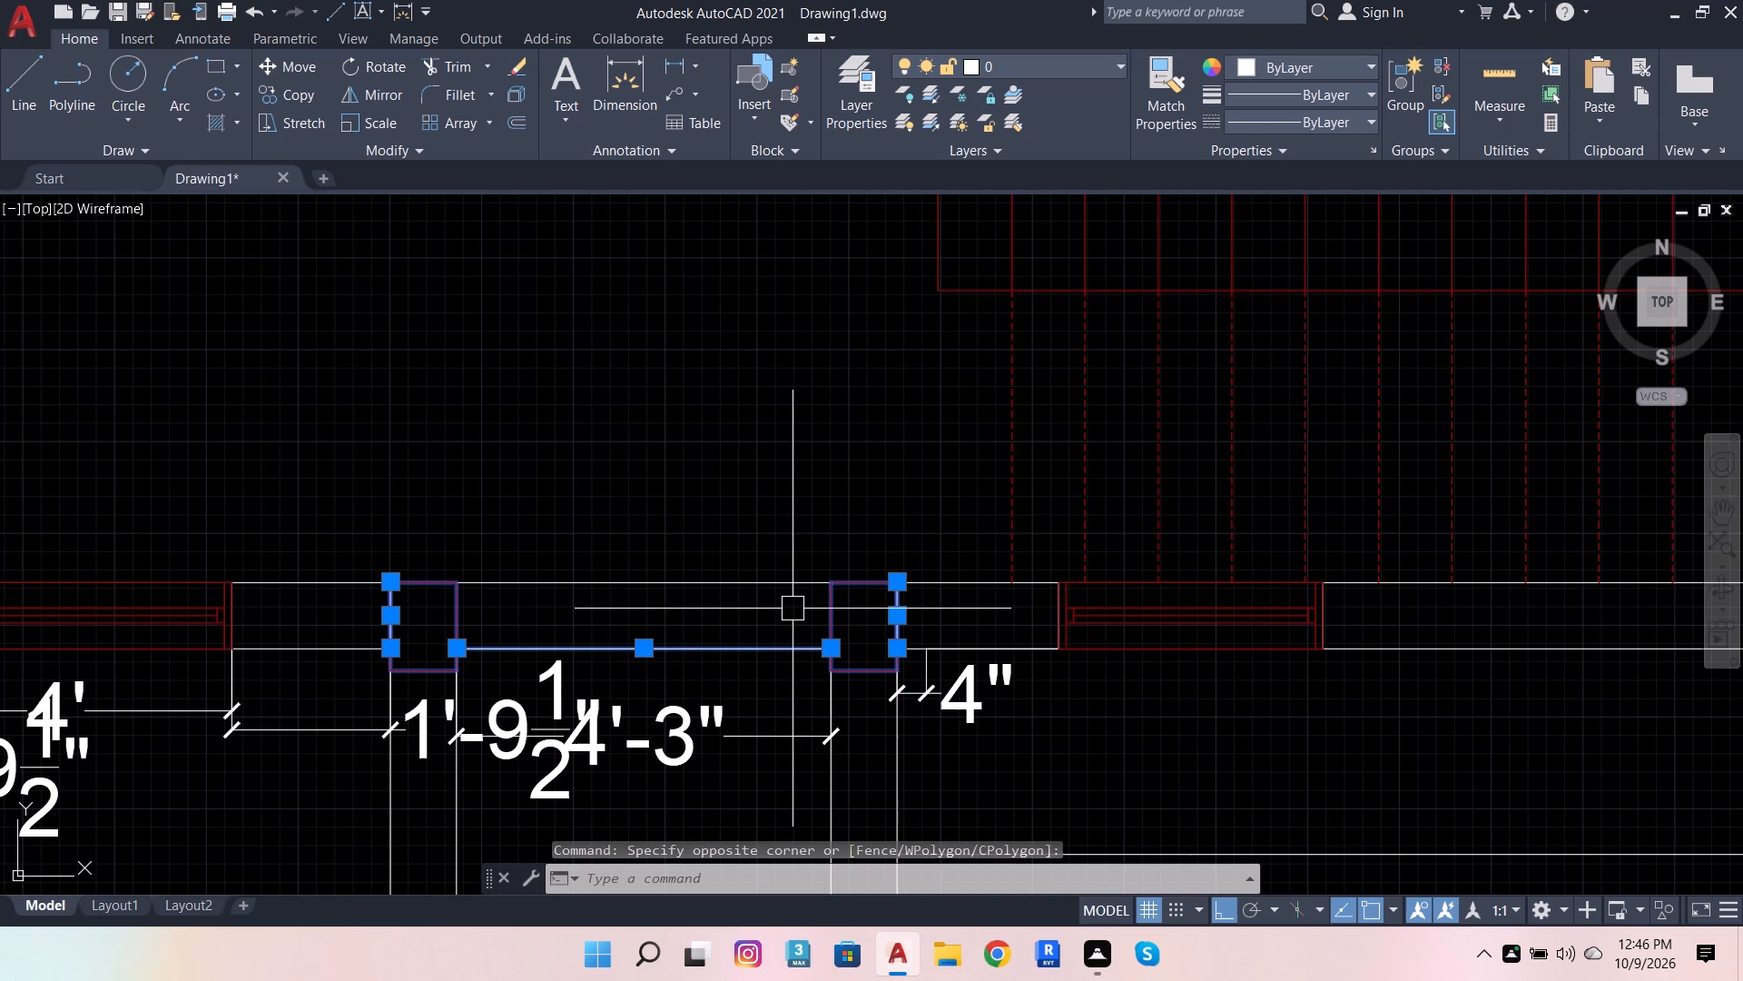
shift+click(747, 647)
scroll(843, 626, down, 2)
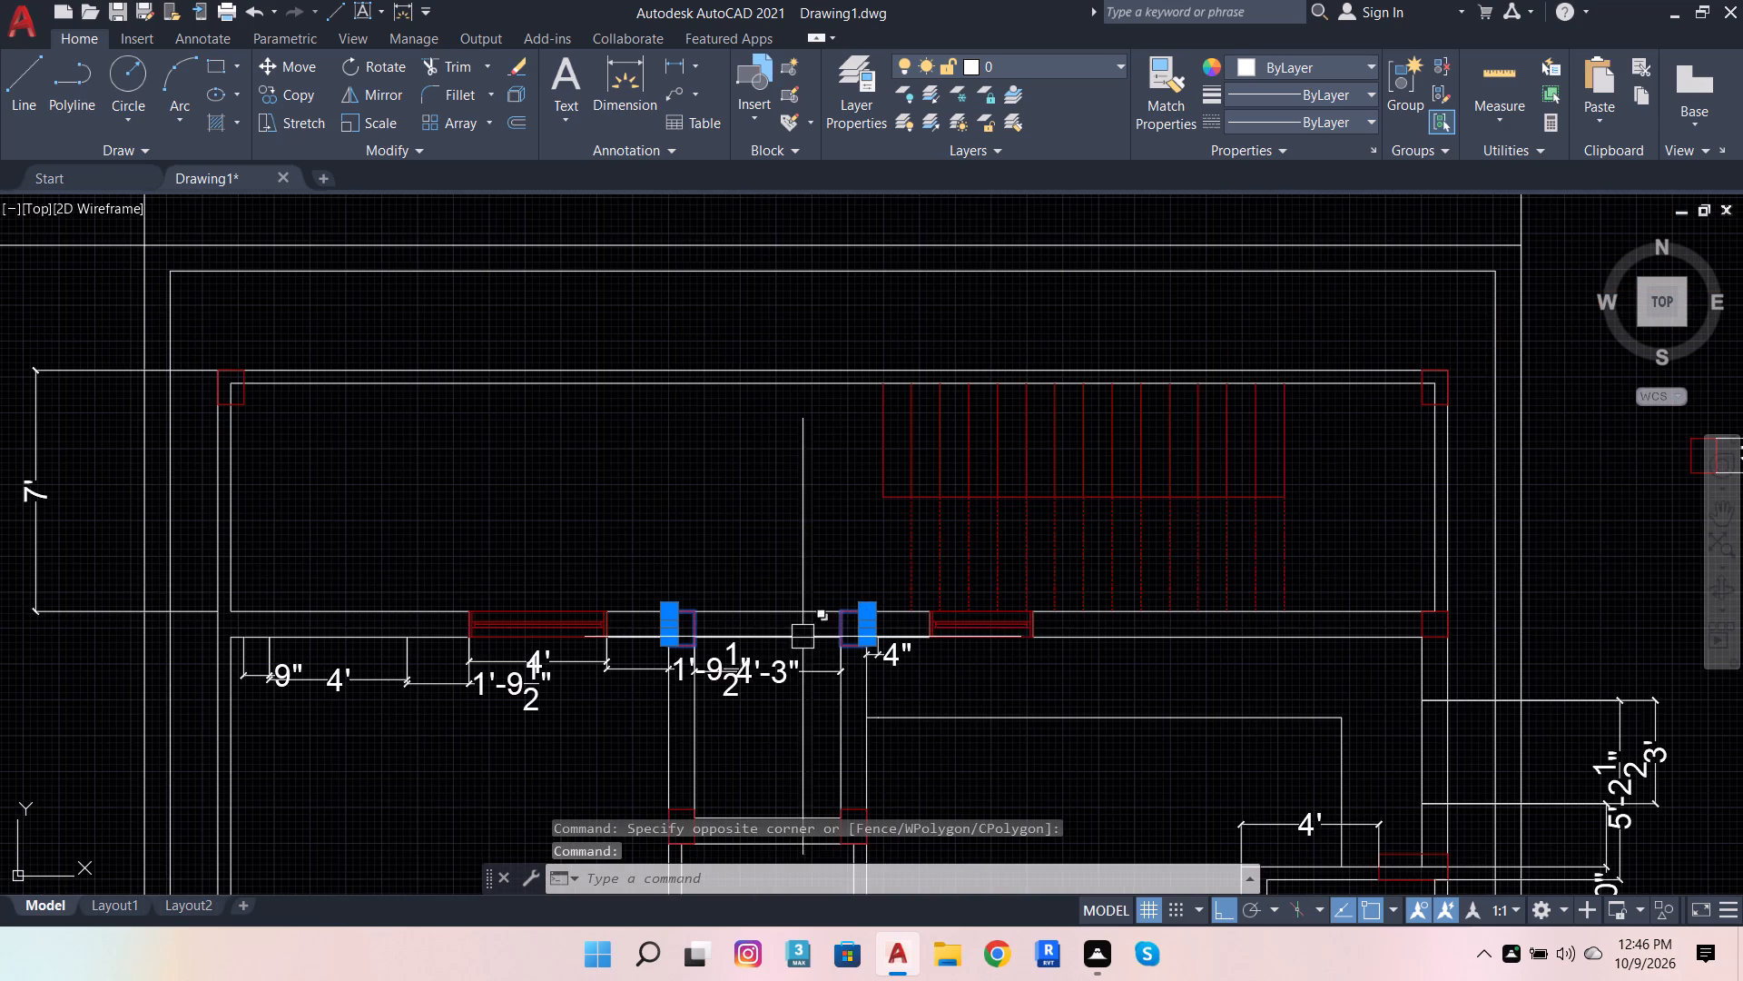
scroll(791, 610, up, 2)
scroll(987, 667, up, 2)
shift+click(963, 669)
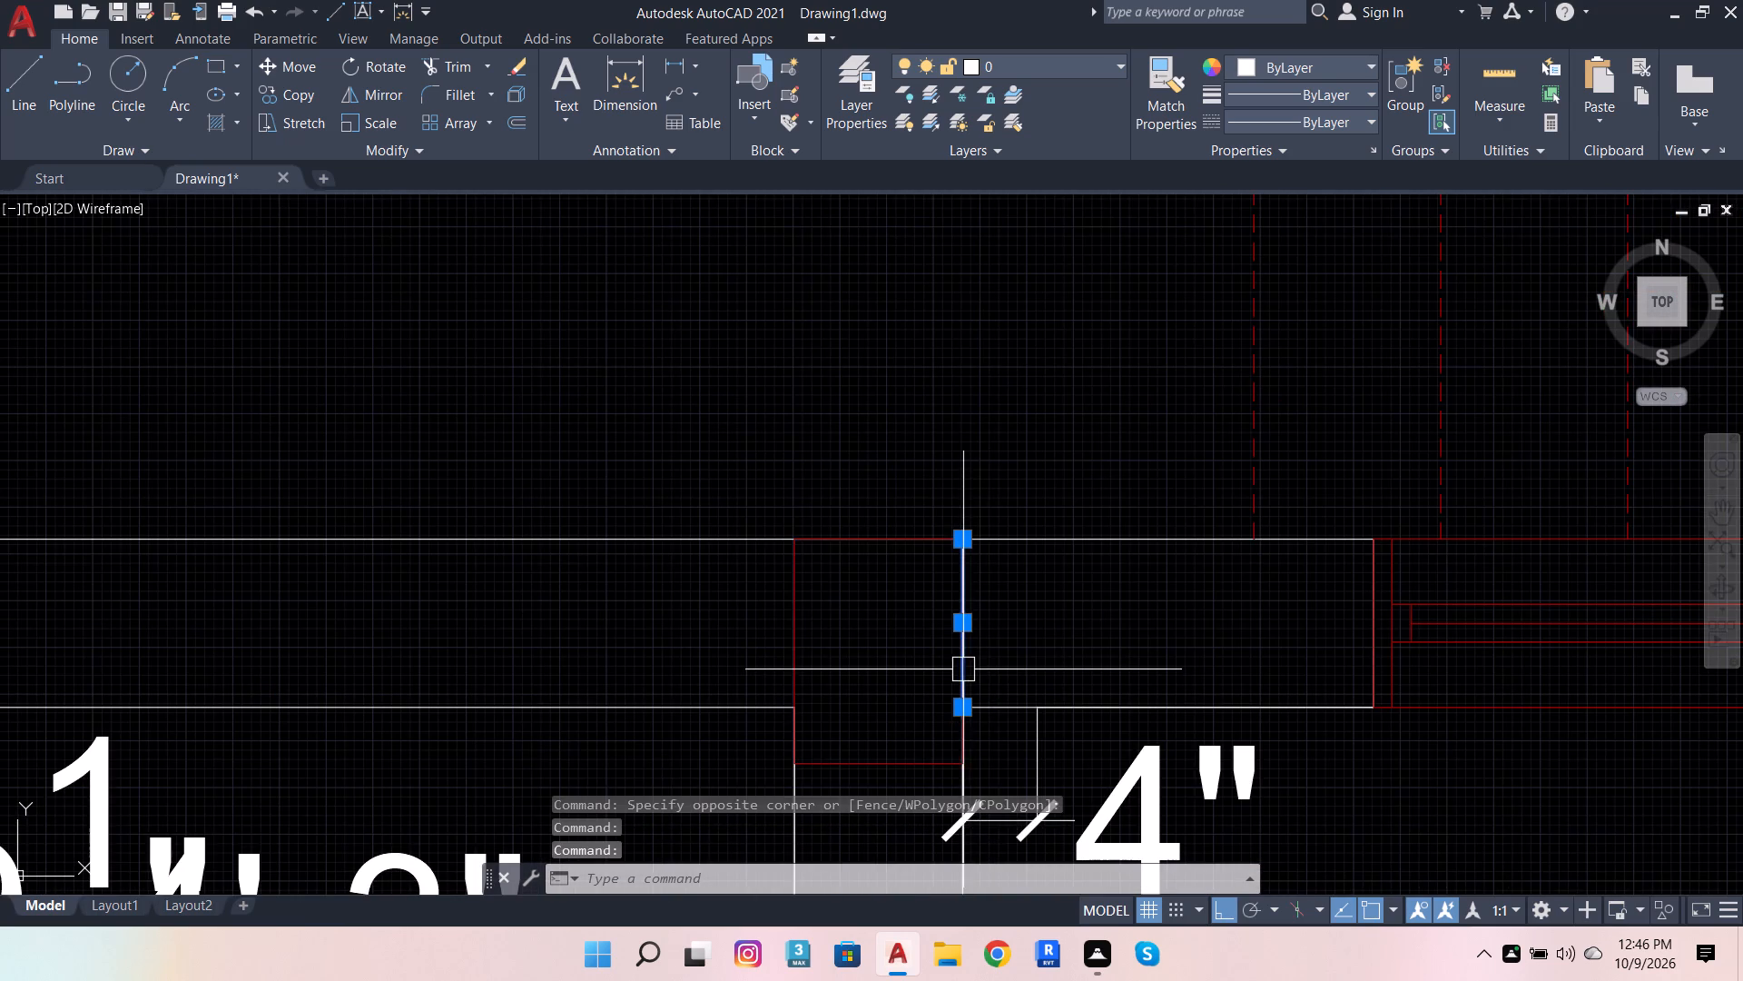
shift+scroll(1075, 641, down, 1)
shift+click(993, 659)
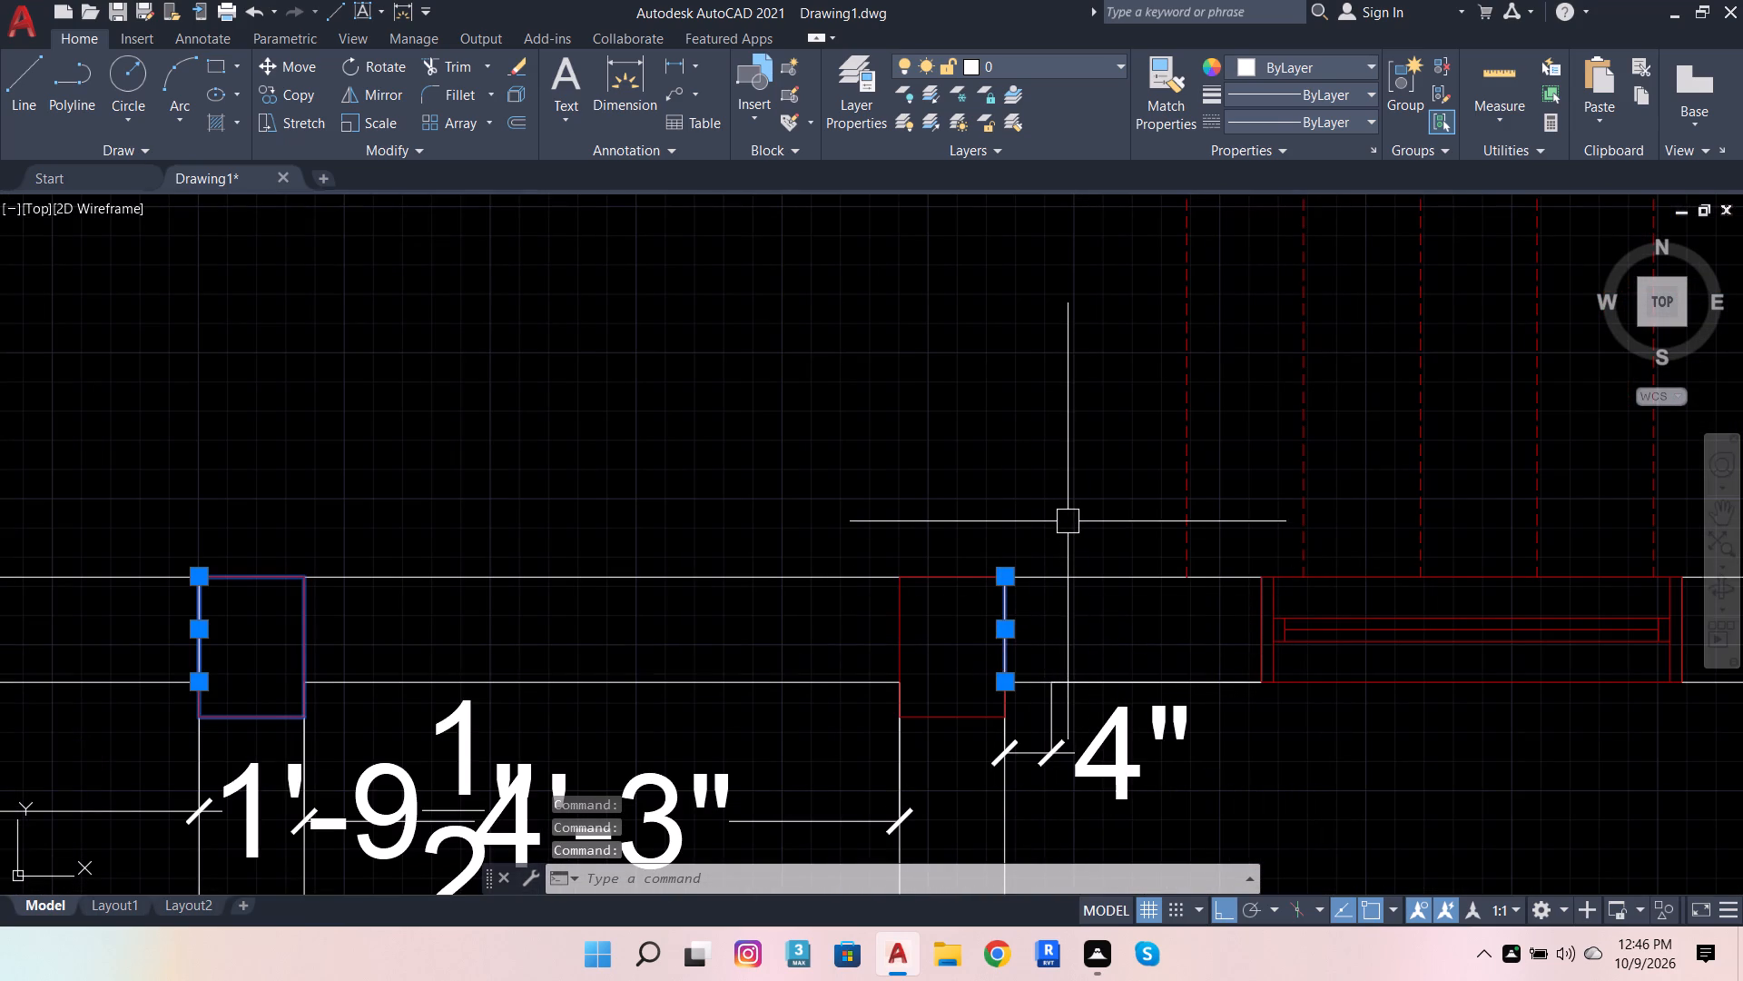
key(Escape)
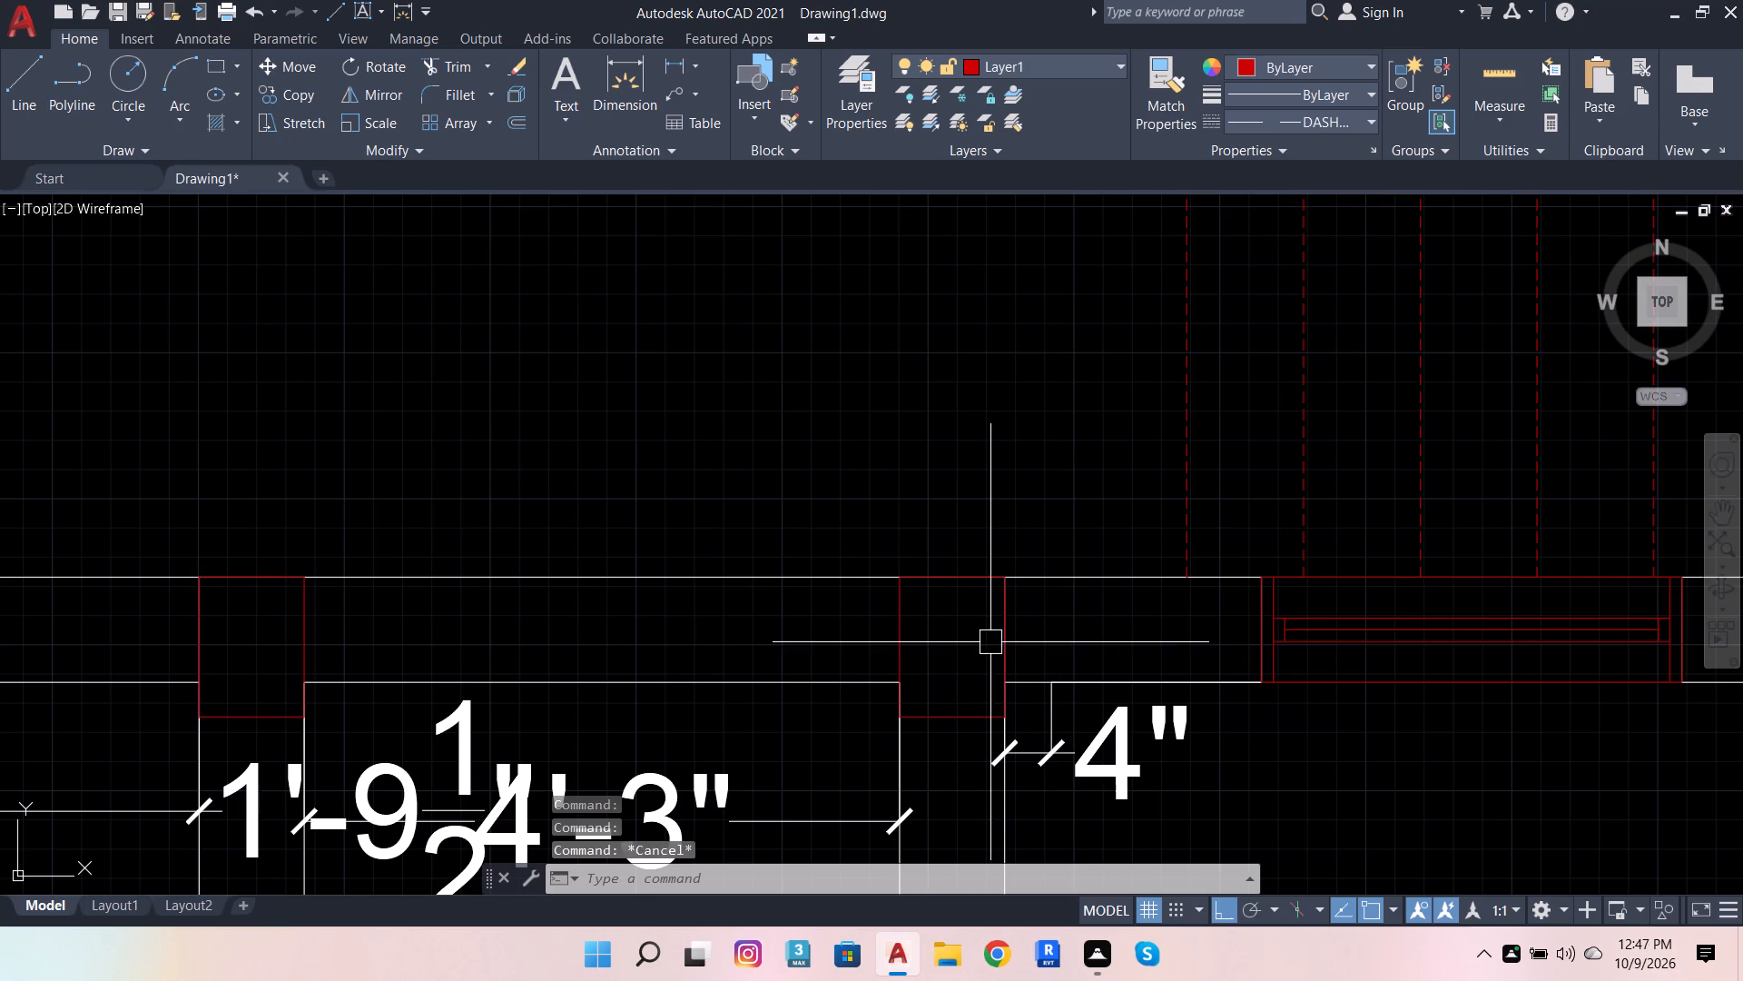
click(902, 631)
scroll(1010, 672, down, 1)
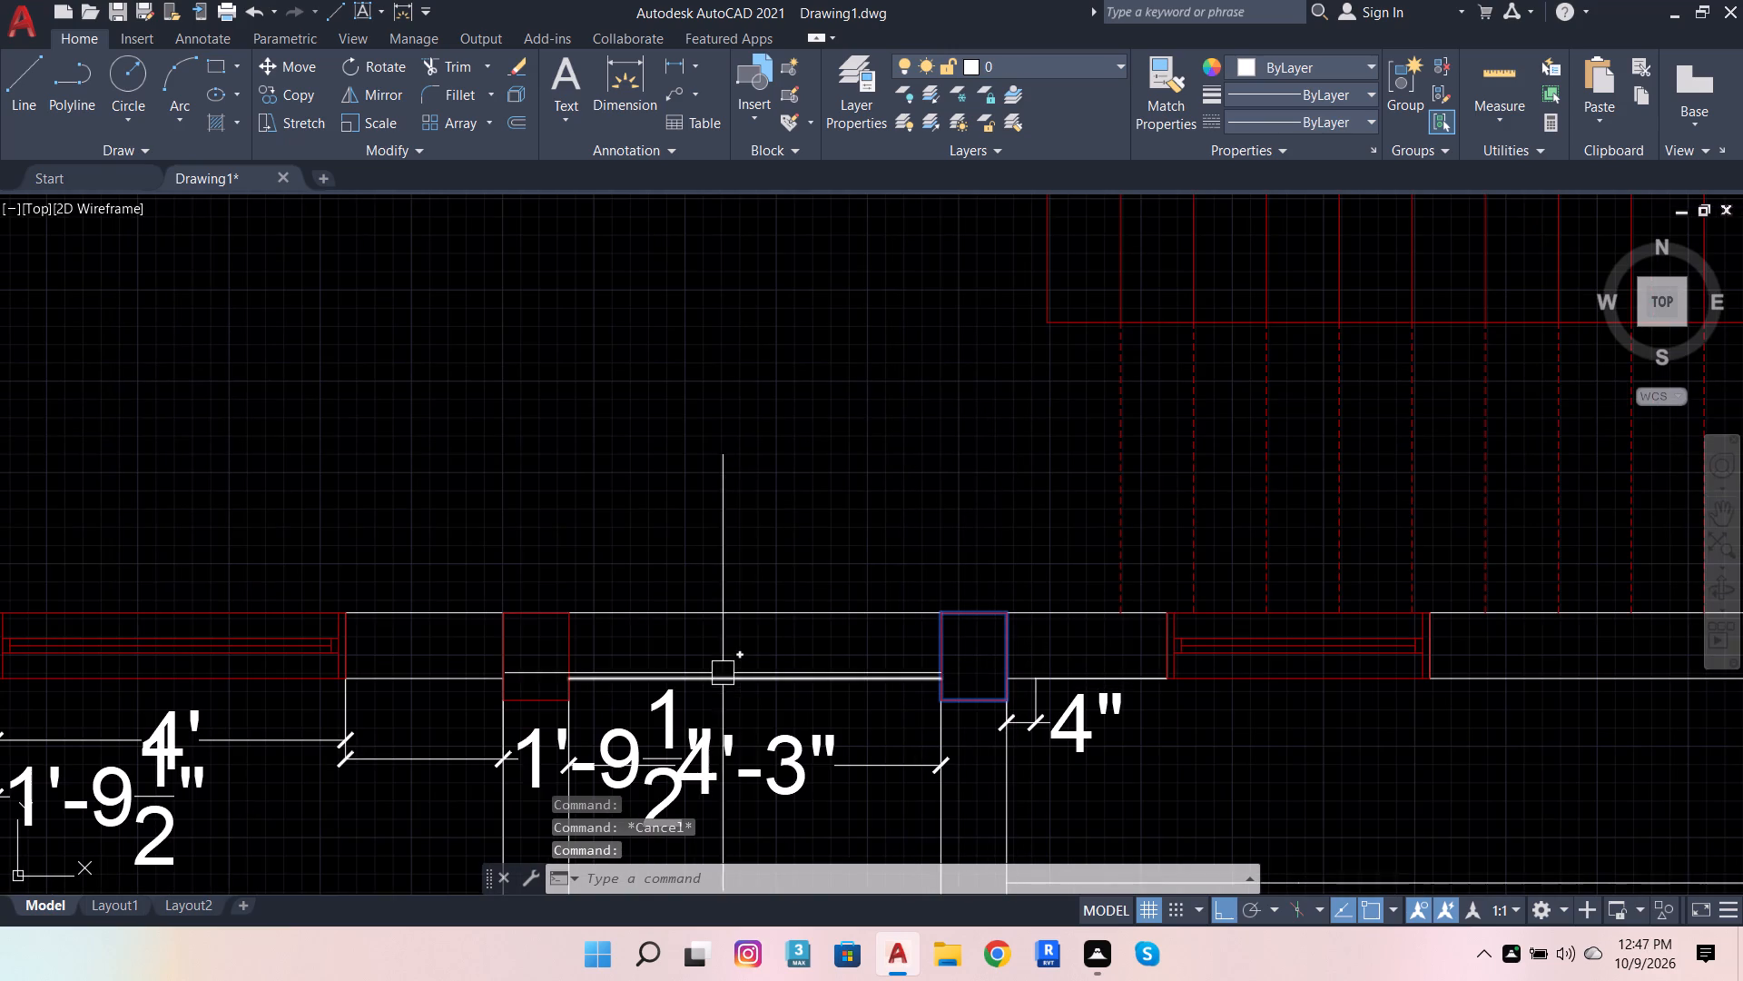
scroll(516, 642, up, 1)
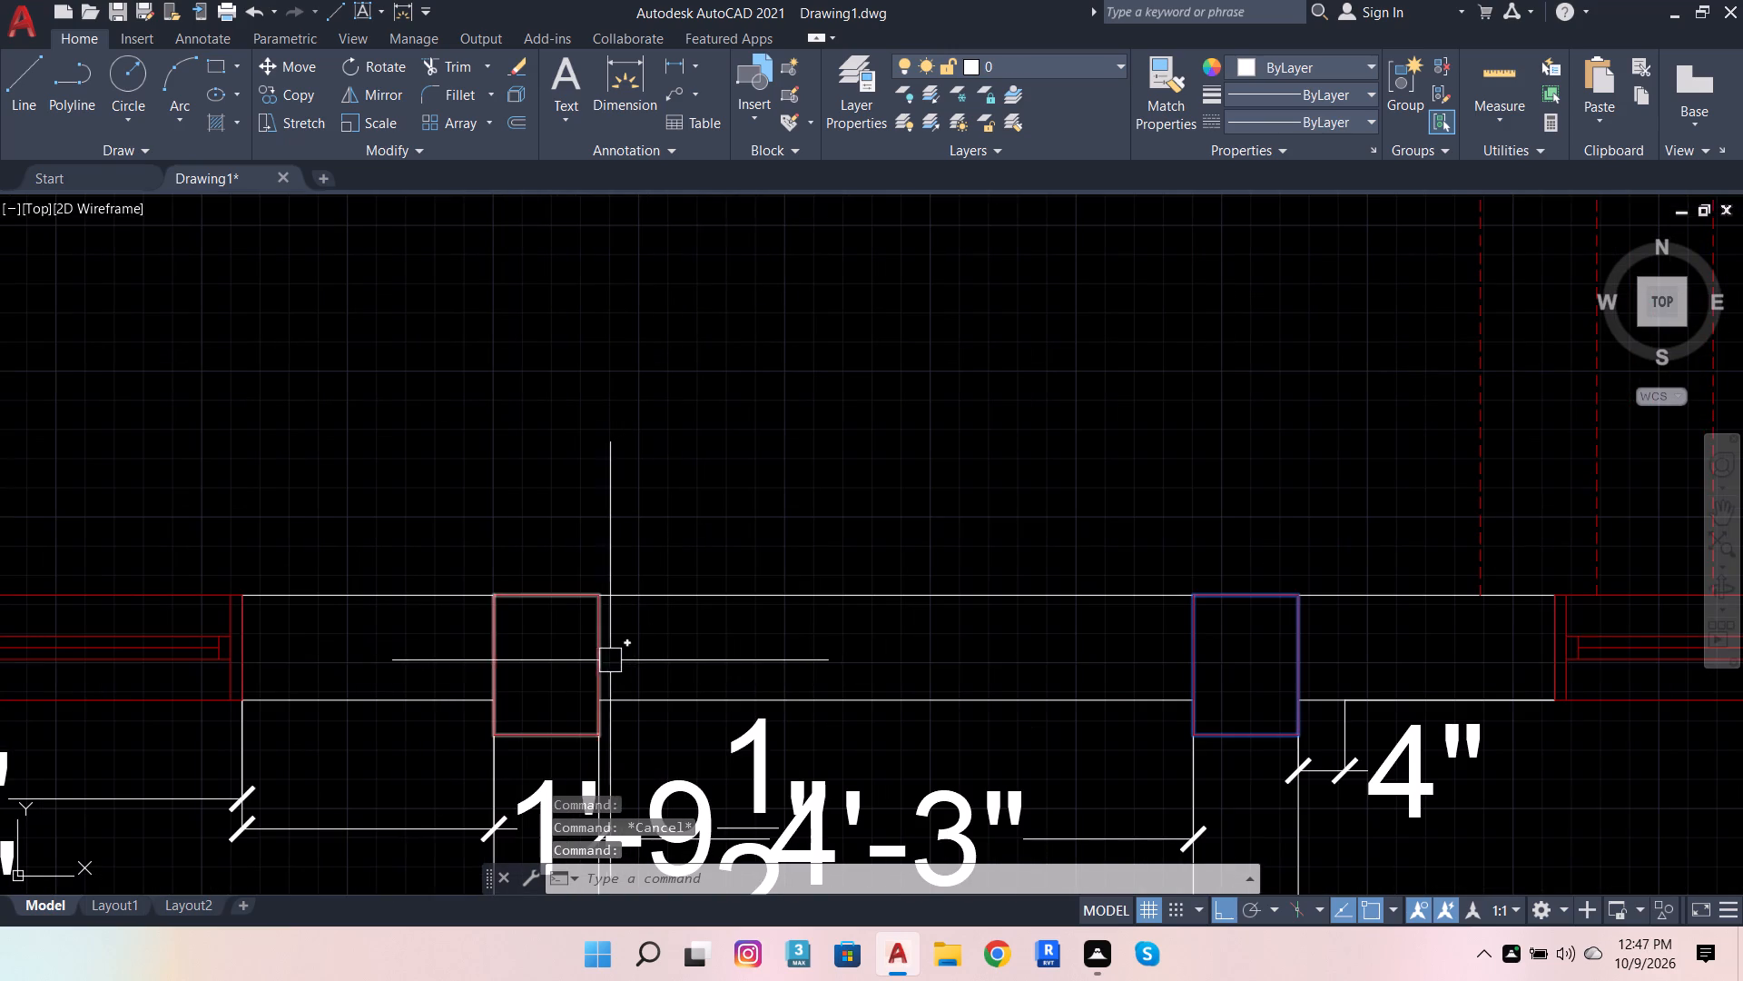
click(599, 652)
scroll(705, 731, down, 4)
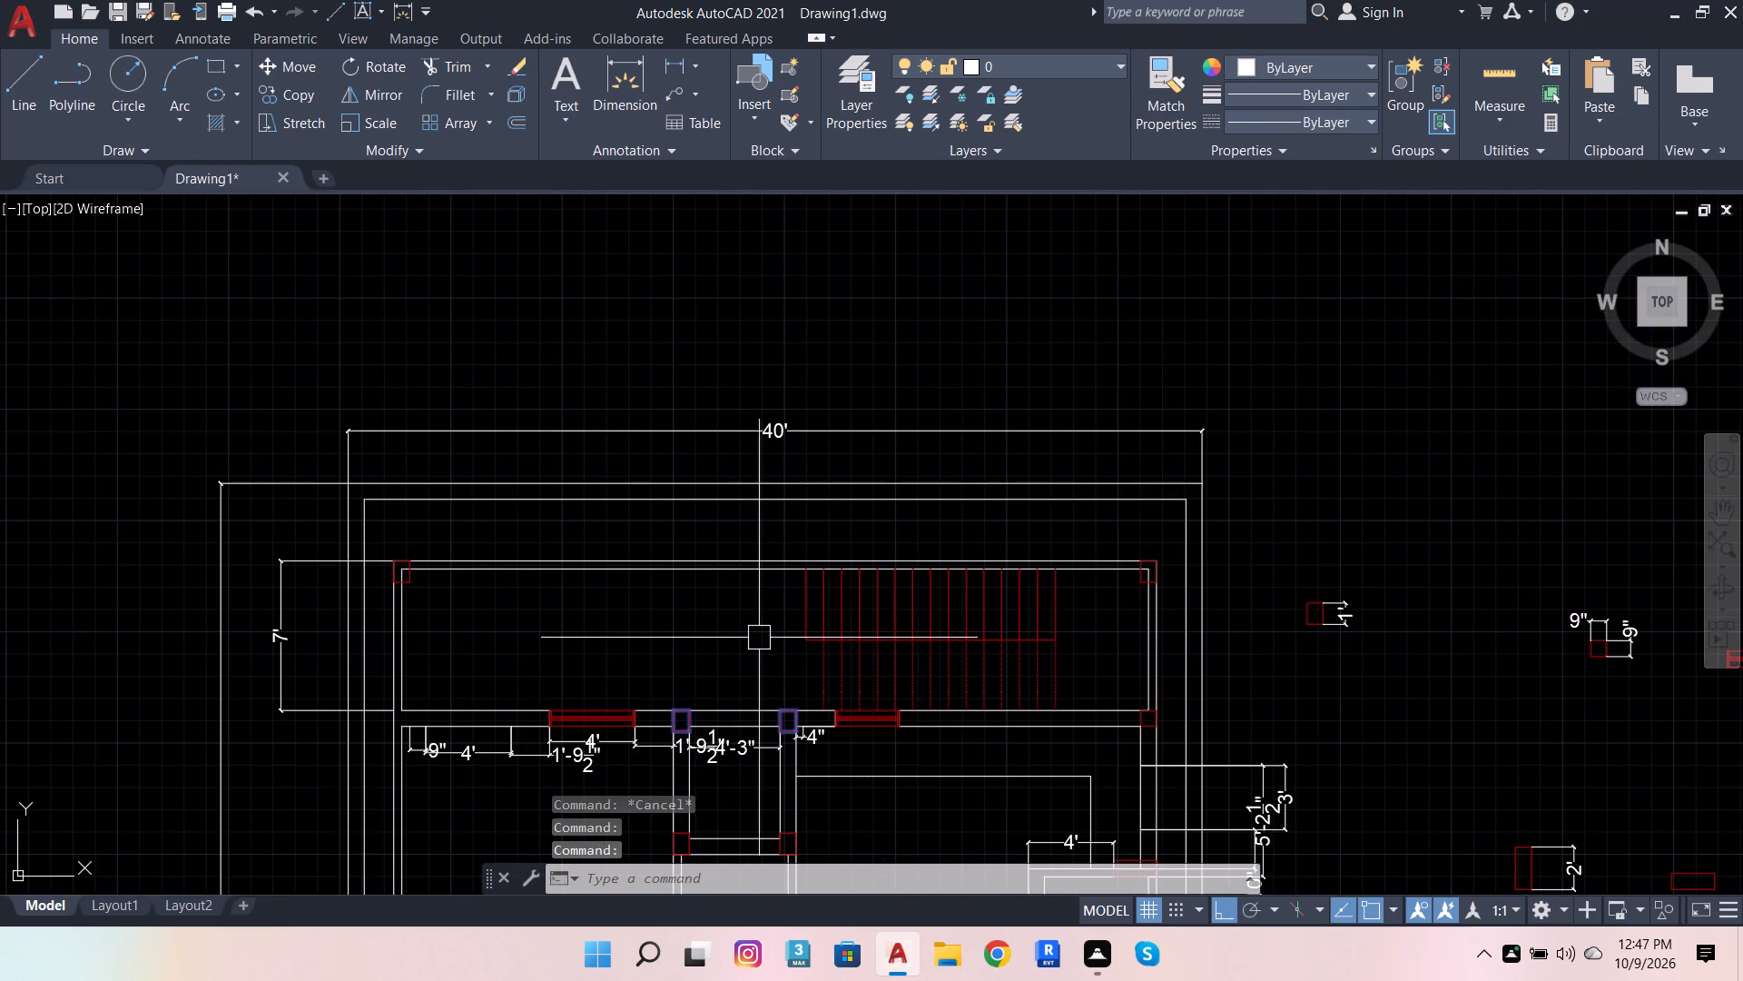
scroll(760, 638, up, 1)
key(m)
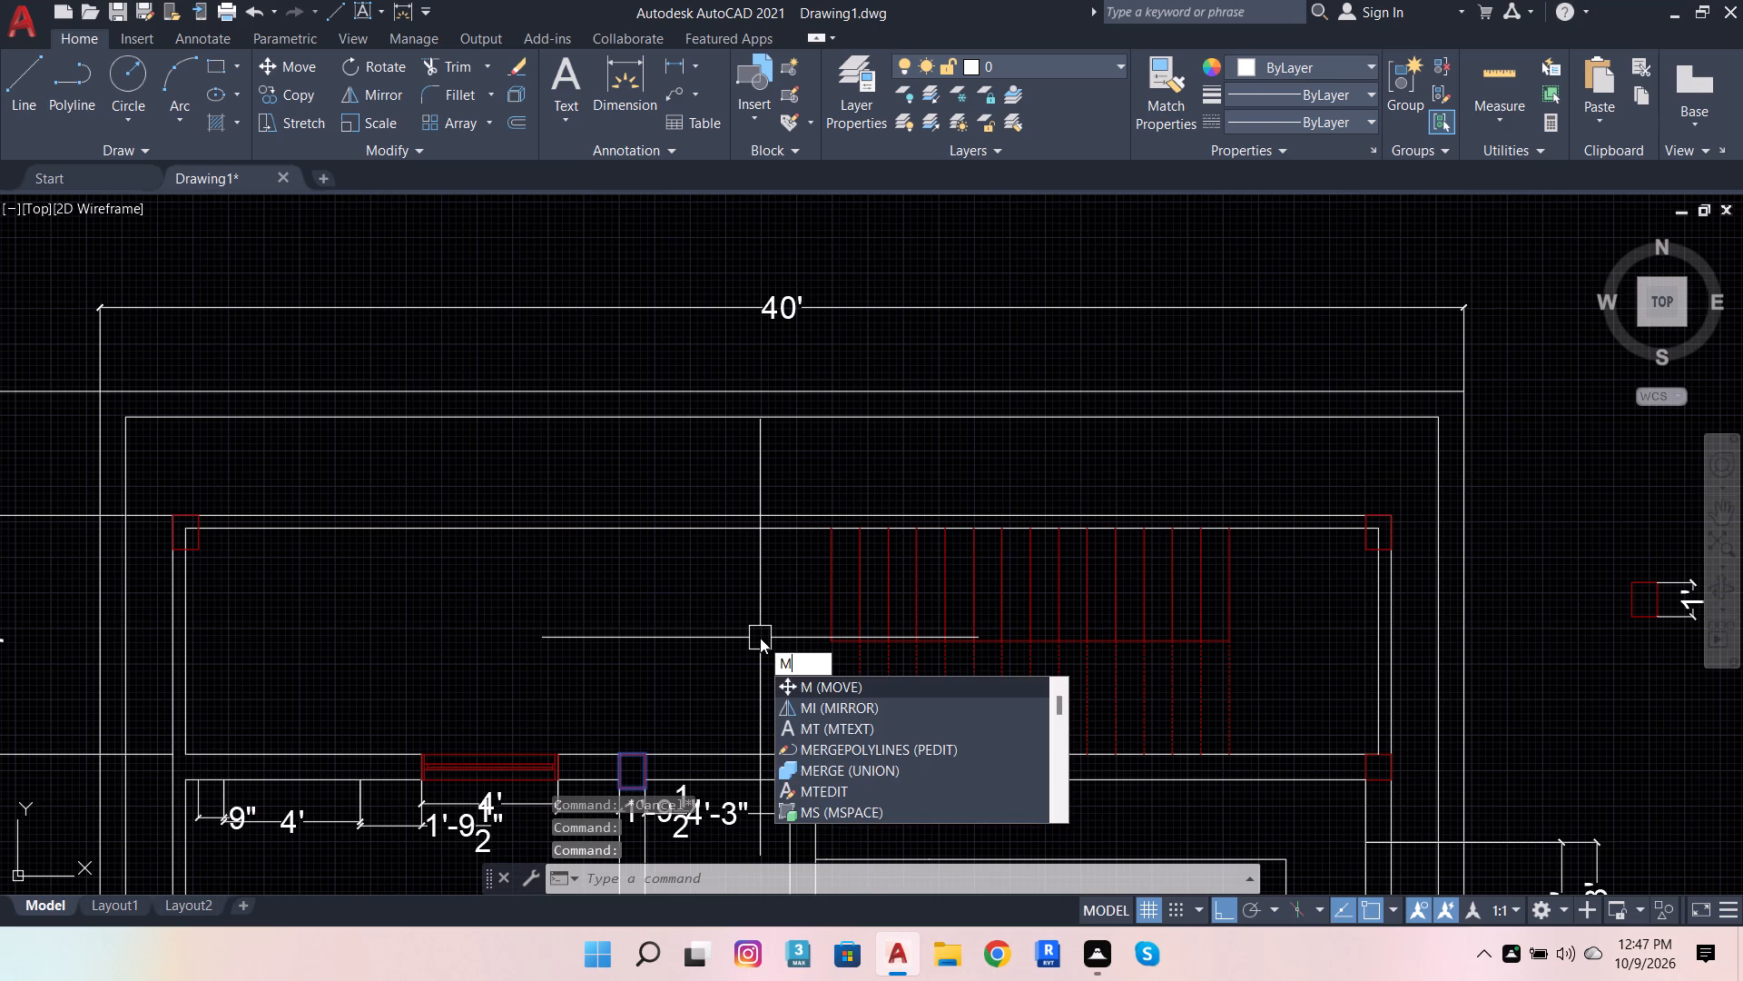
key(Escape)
Copy the two middle lower-wall columns about 3'-2 1/2" straight up, and place another pair of copies on the upper wall.
scroll(794, 764, up, 2)
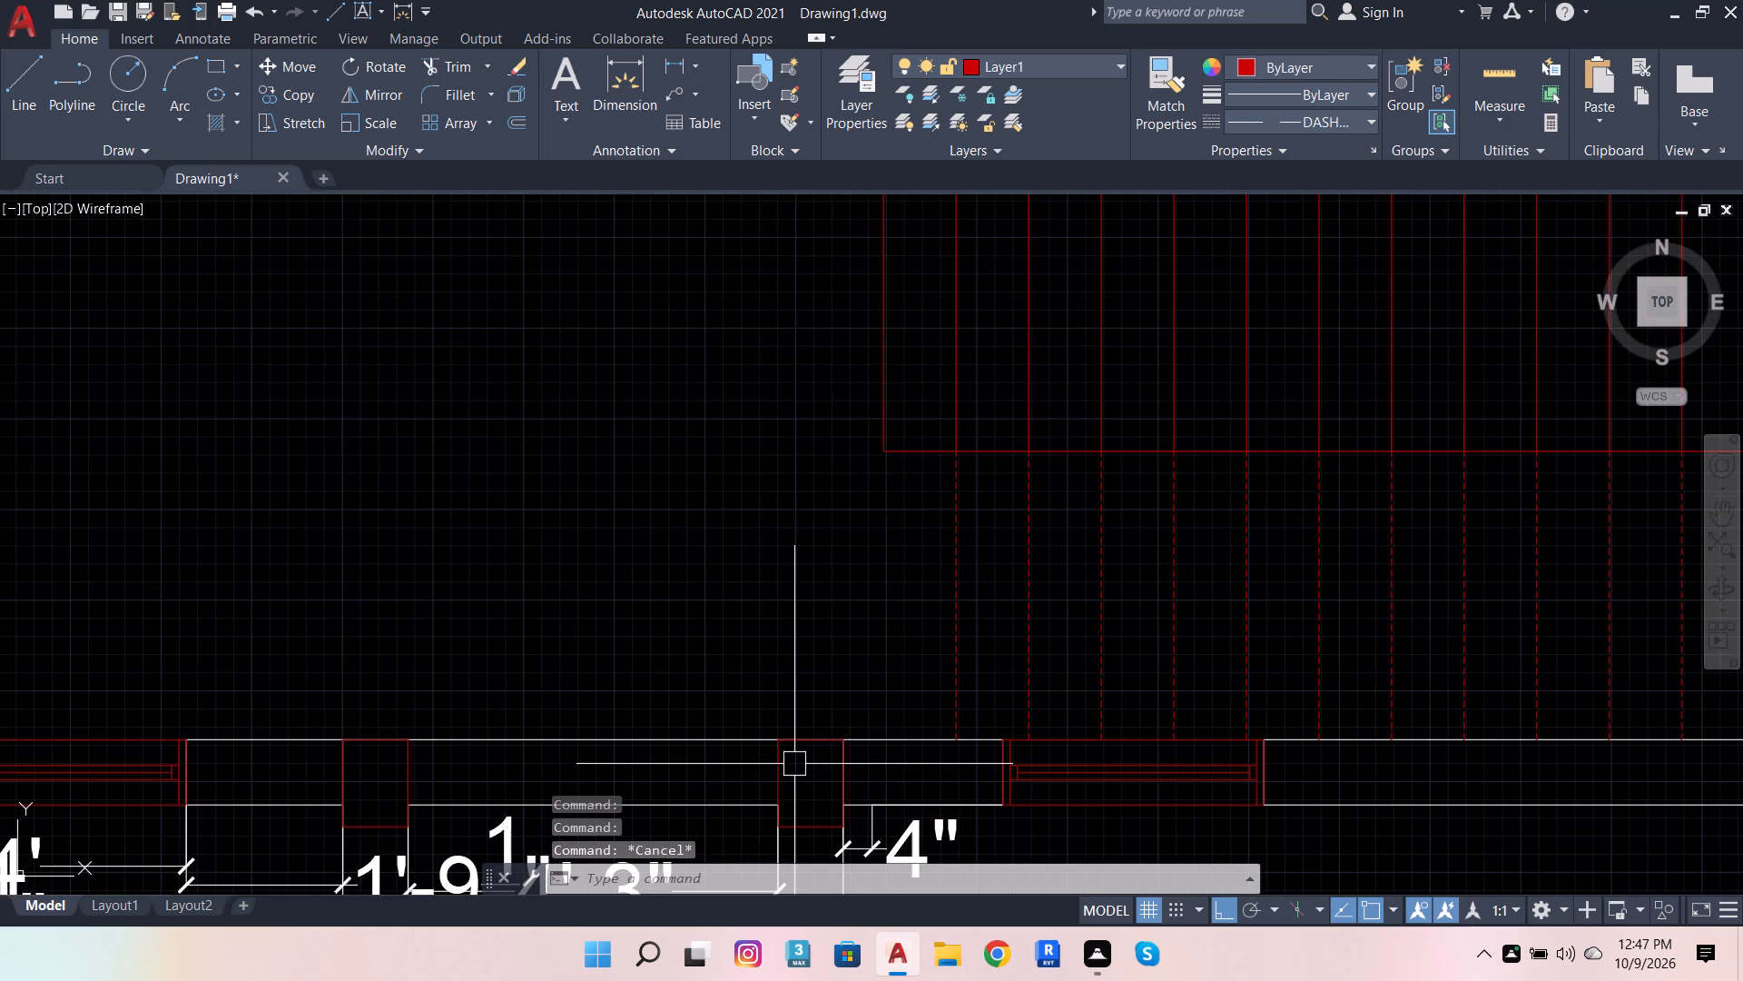
click(778, 763)
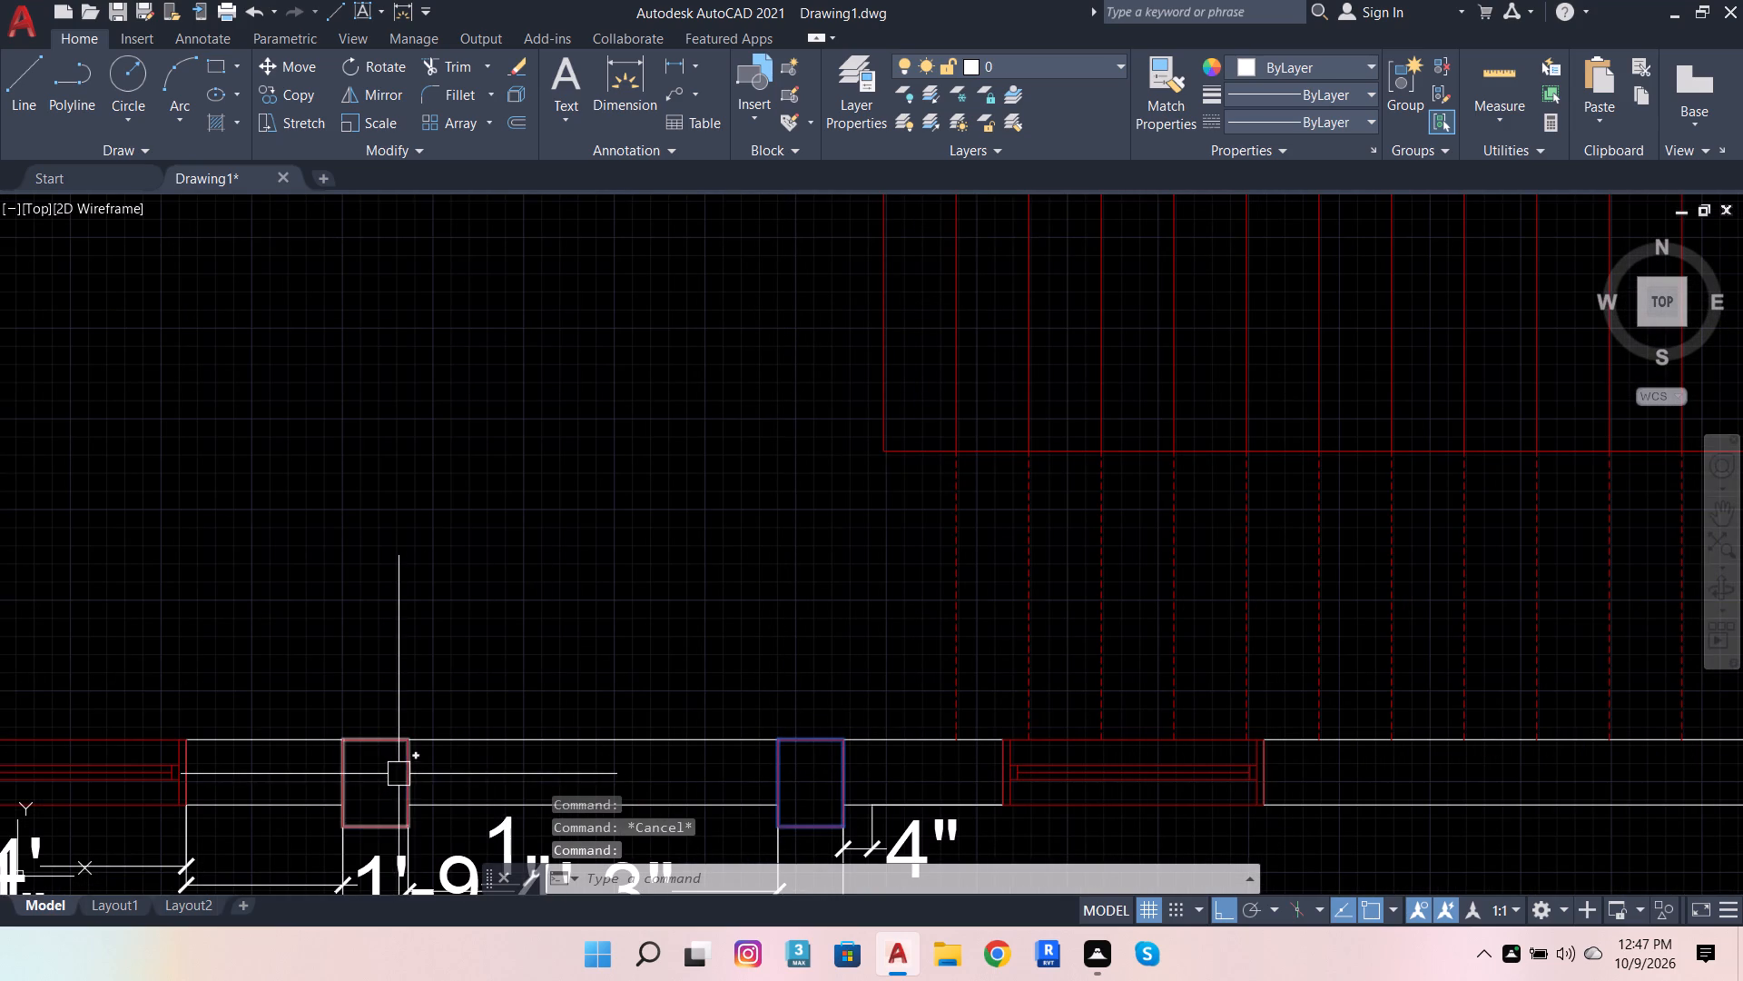
click(399, 774)
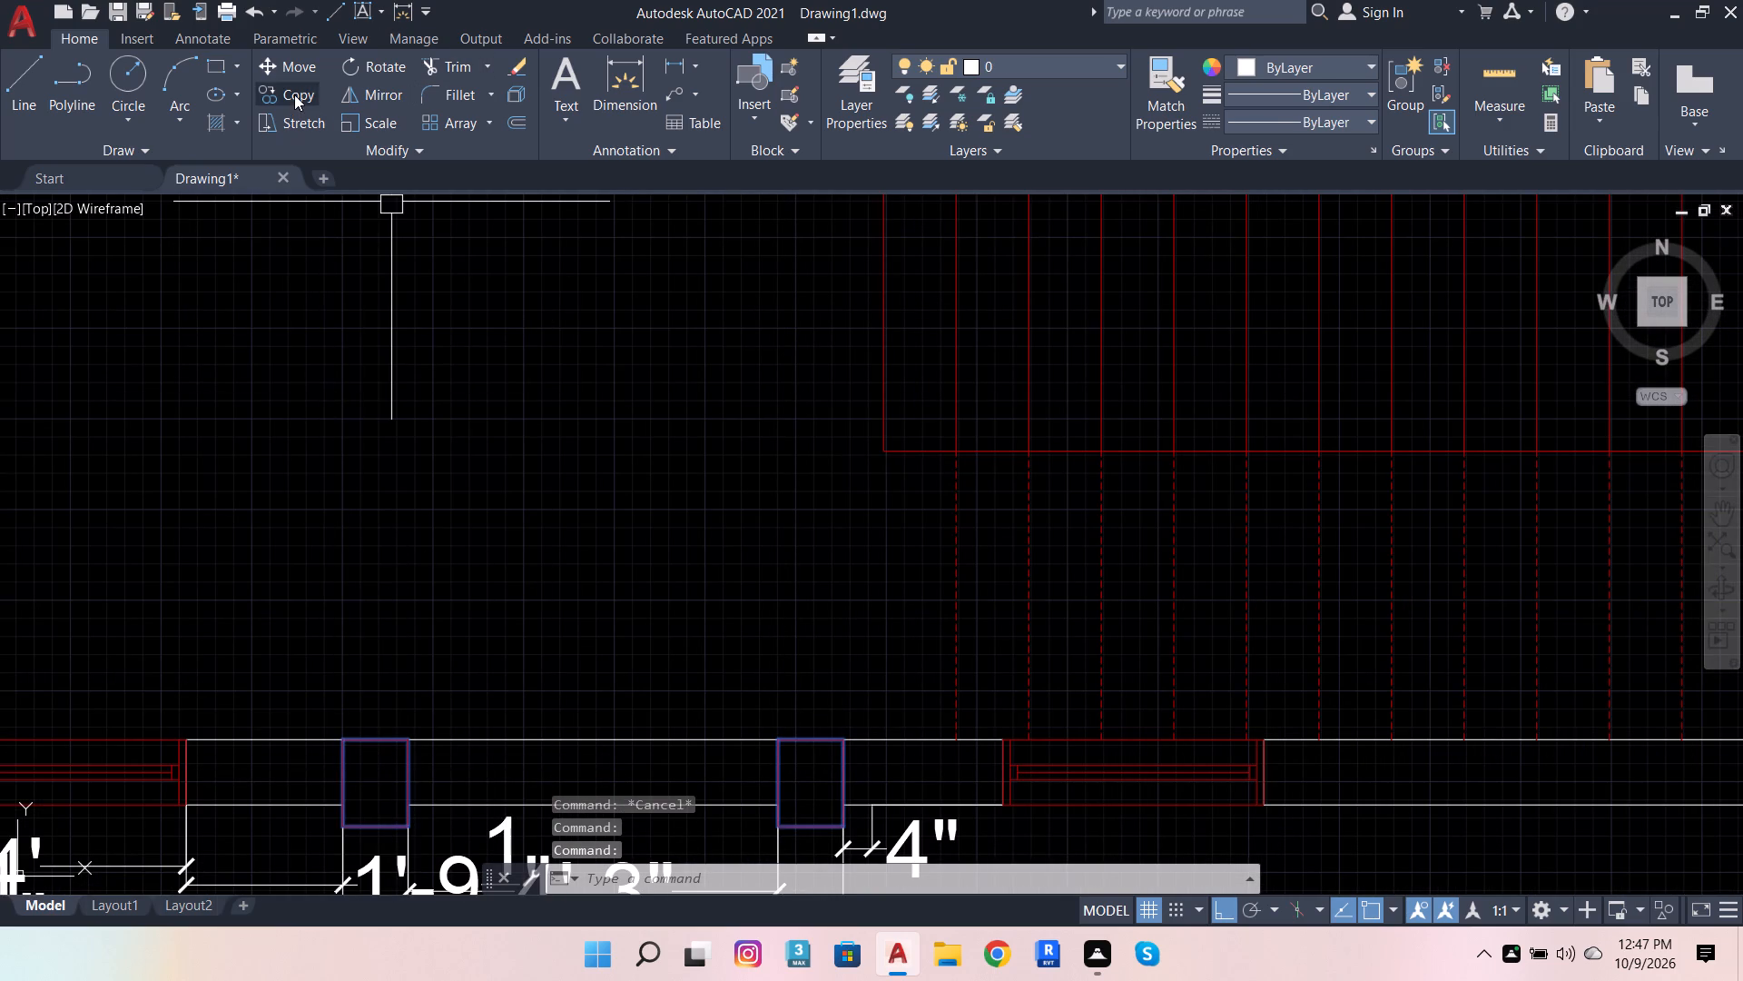
click(294, 94)
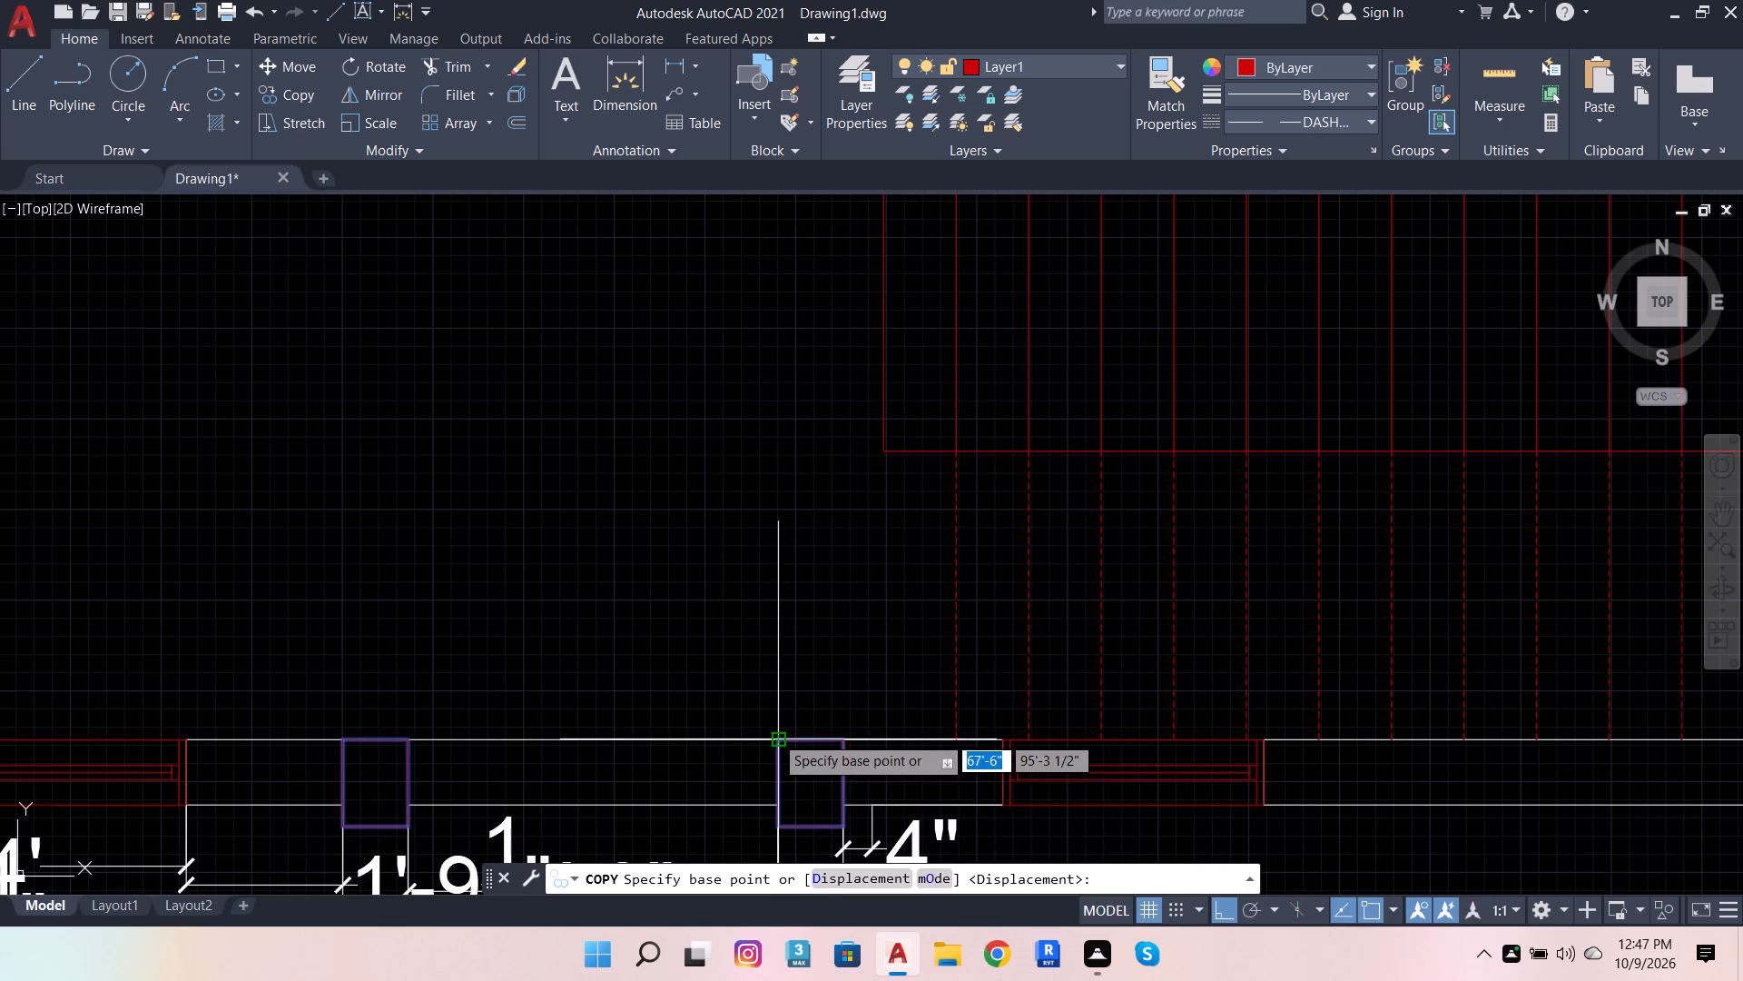
click(774, 735)
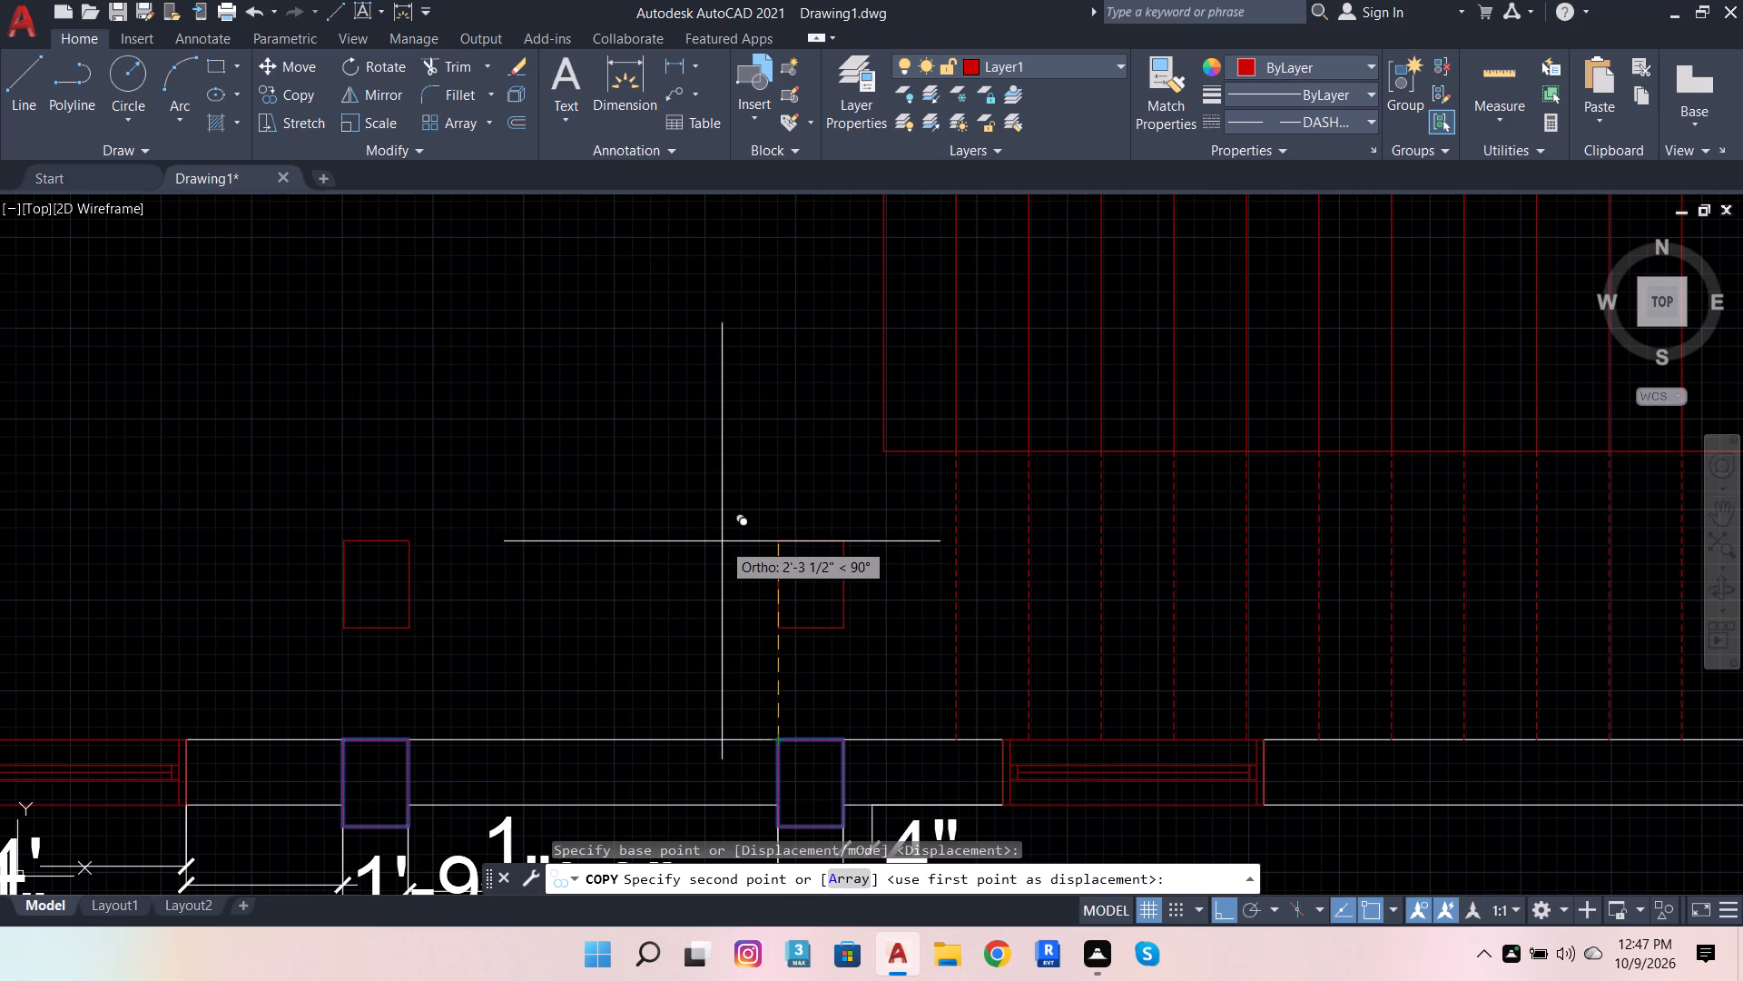
key(Up)
click(755, 459)
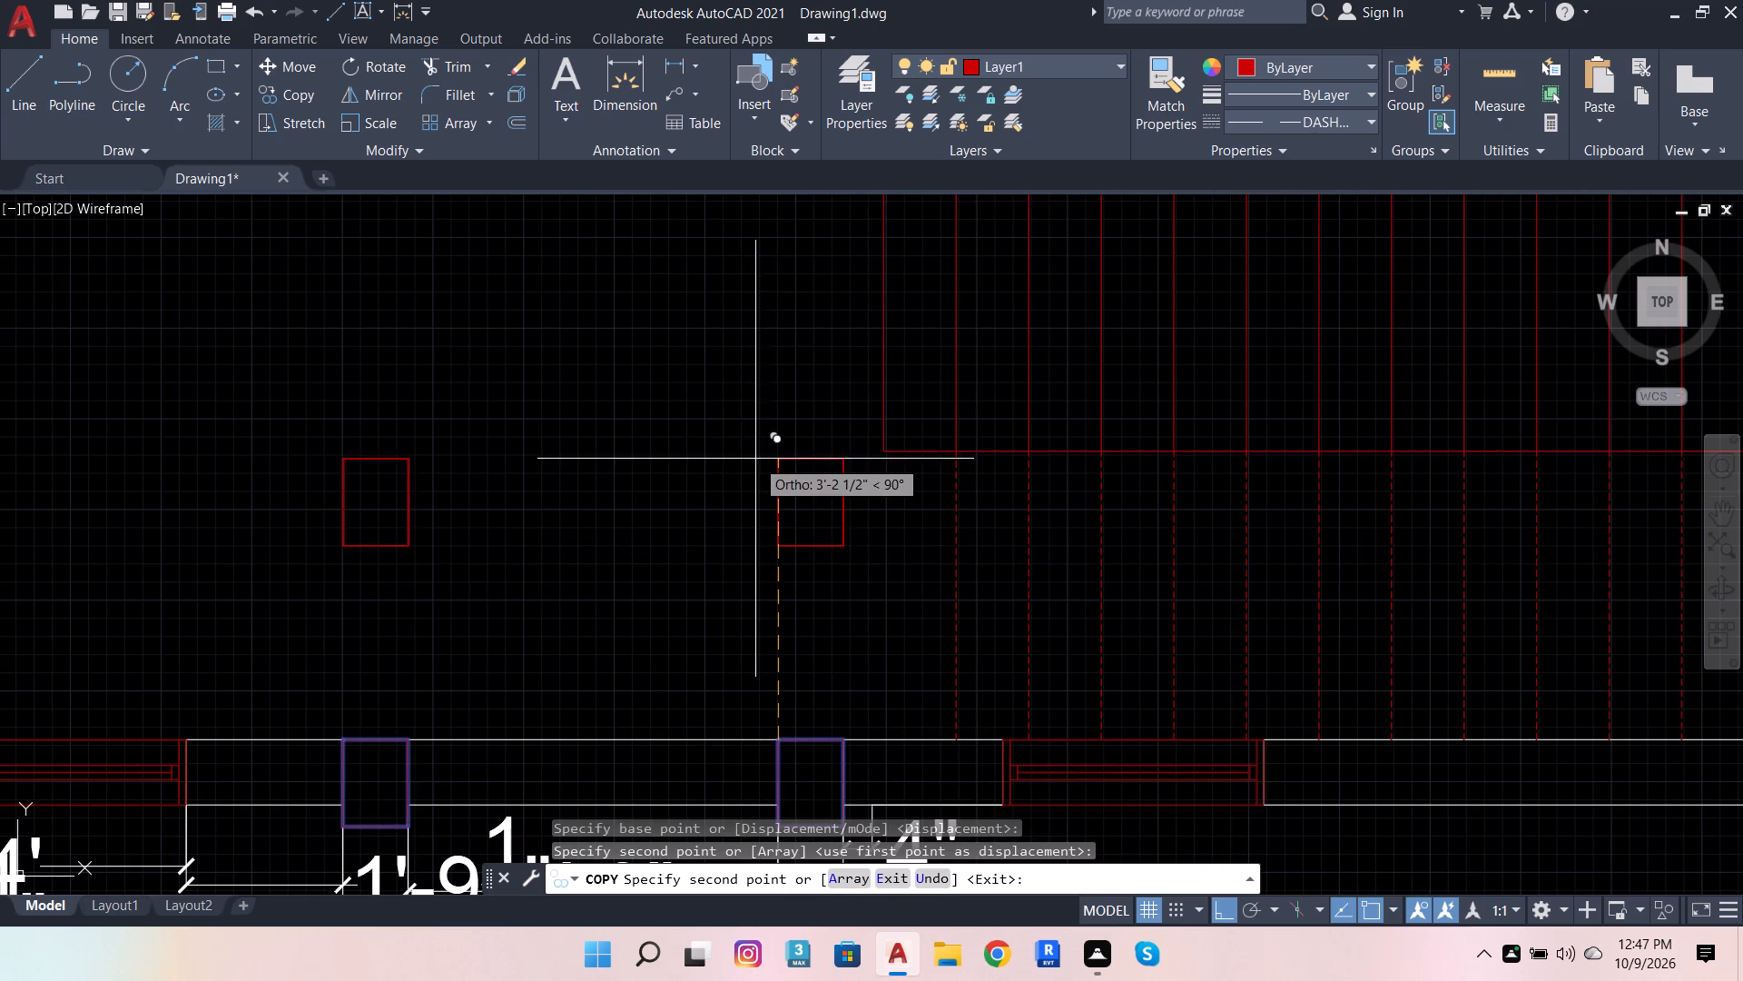
scroll(749, 415, down, 3)
scroll(750, 368, up, 3)
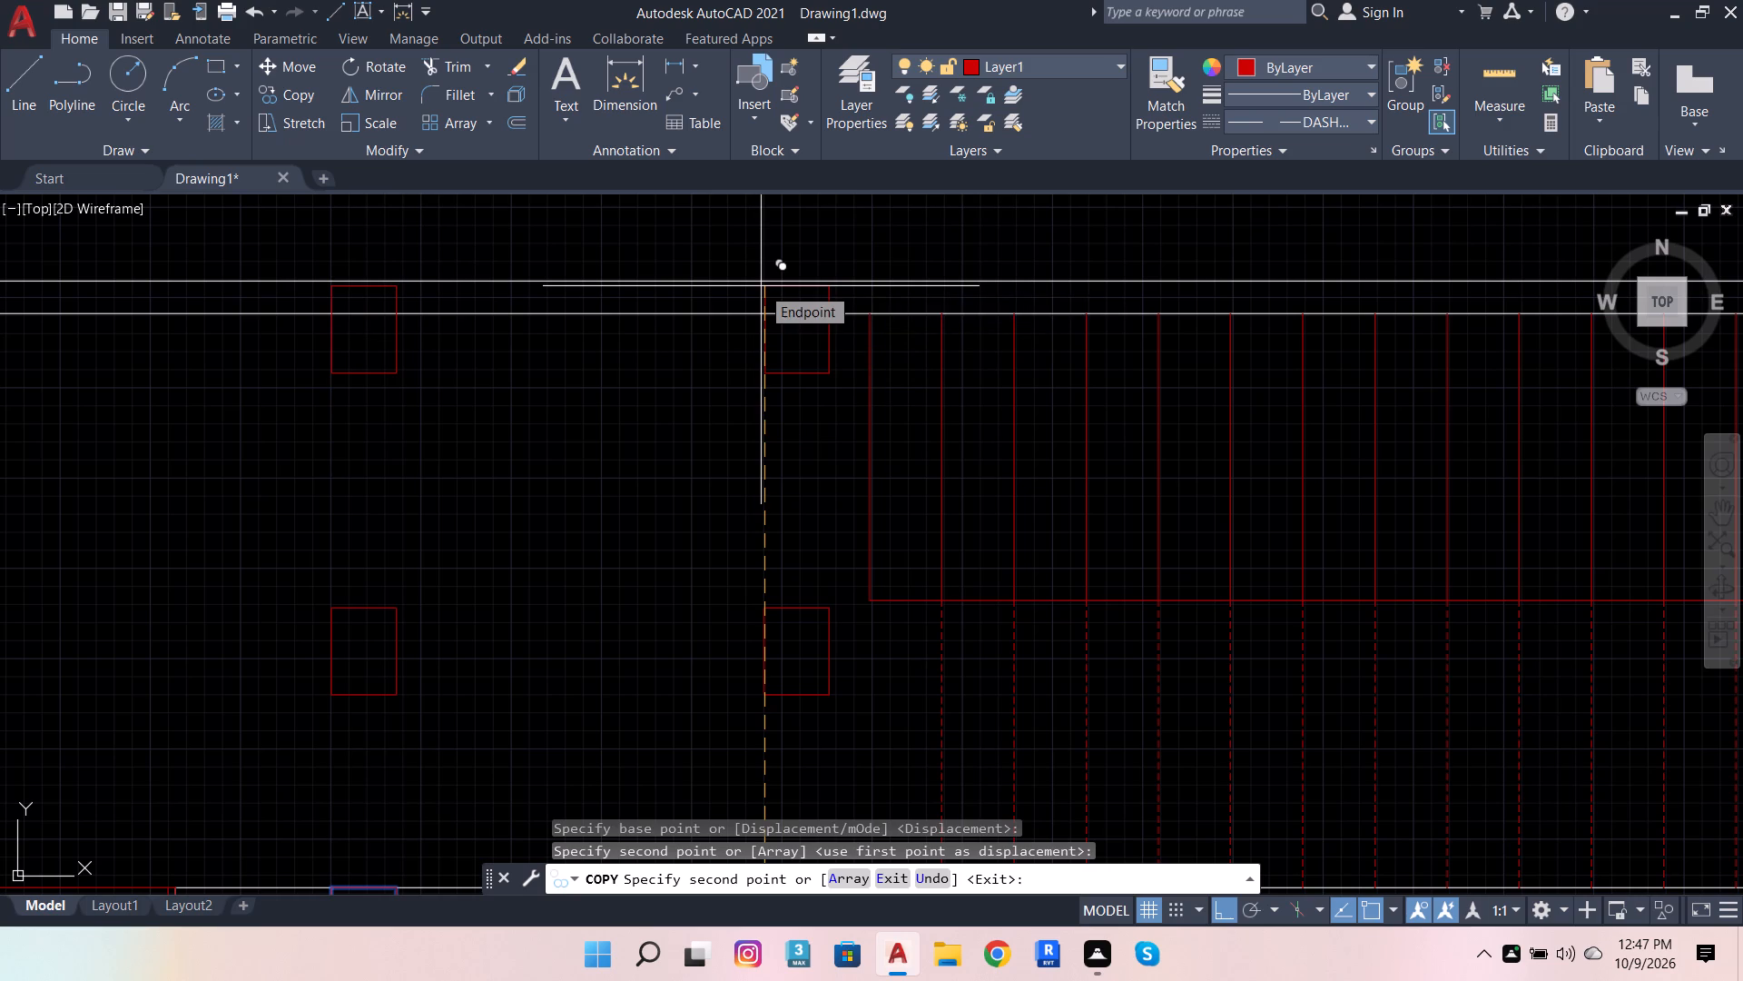
click(763, 281)
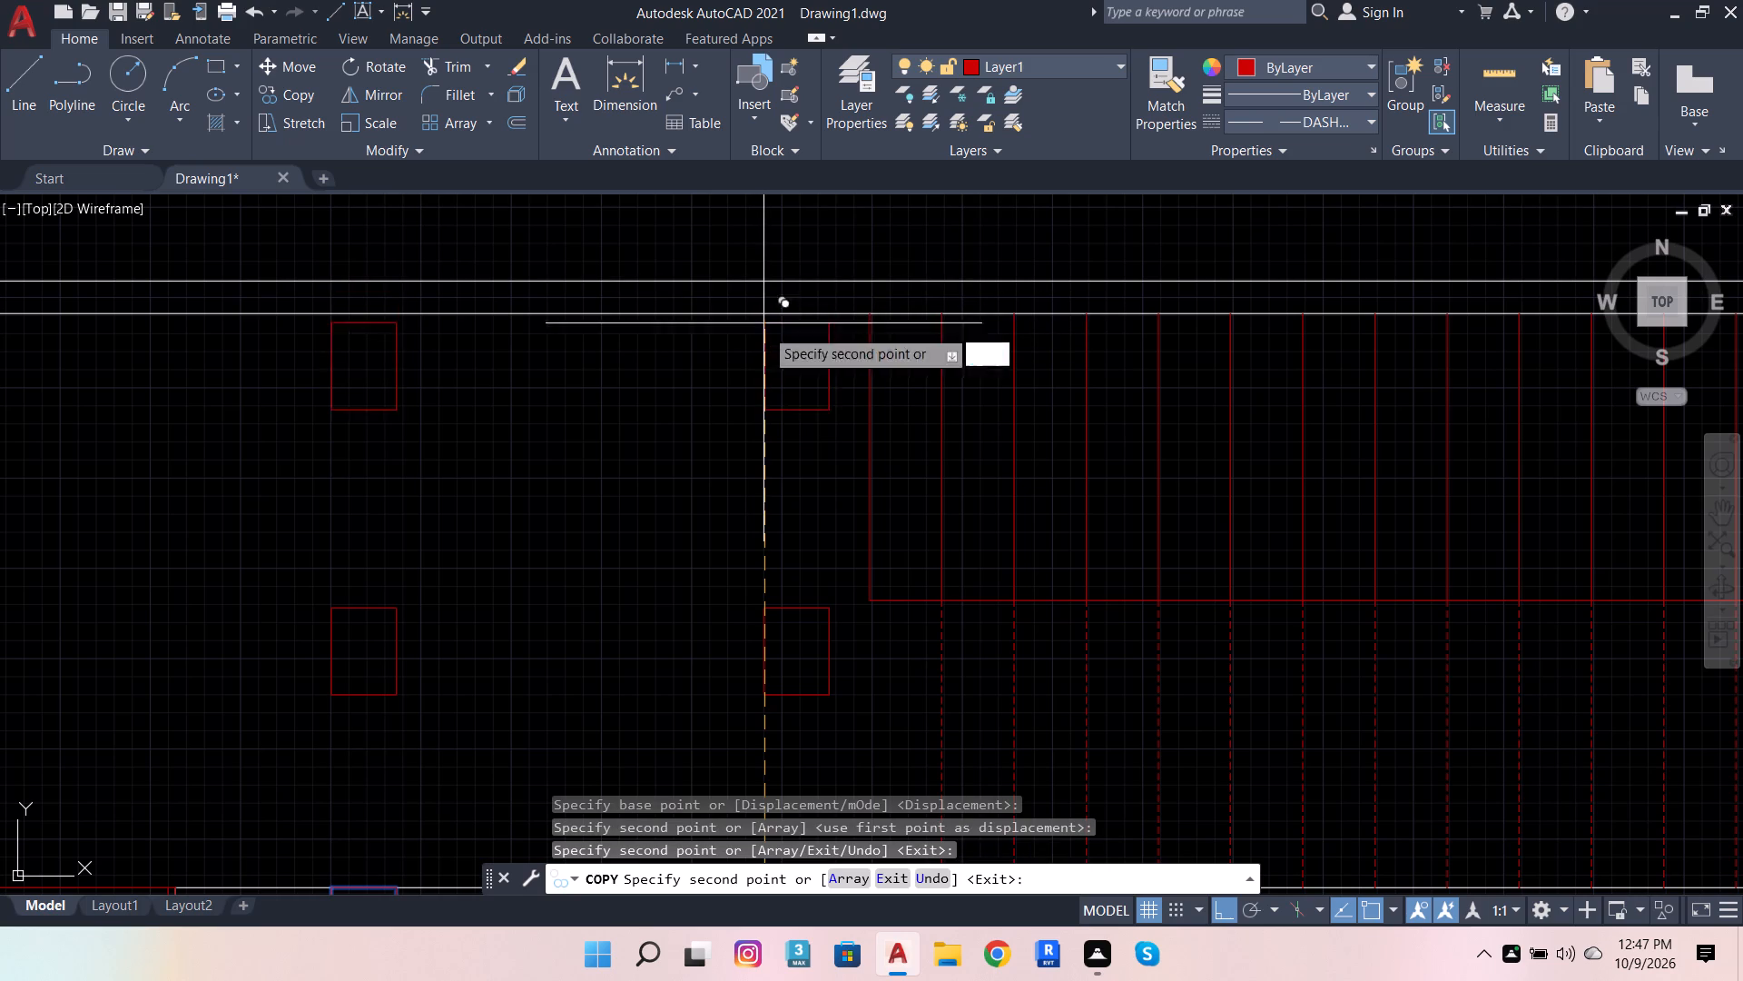
key(Escape)
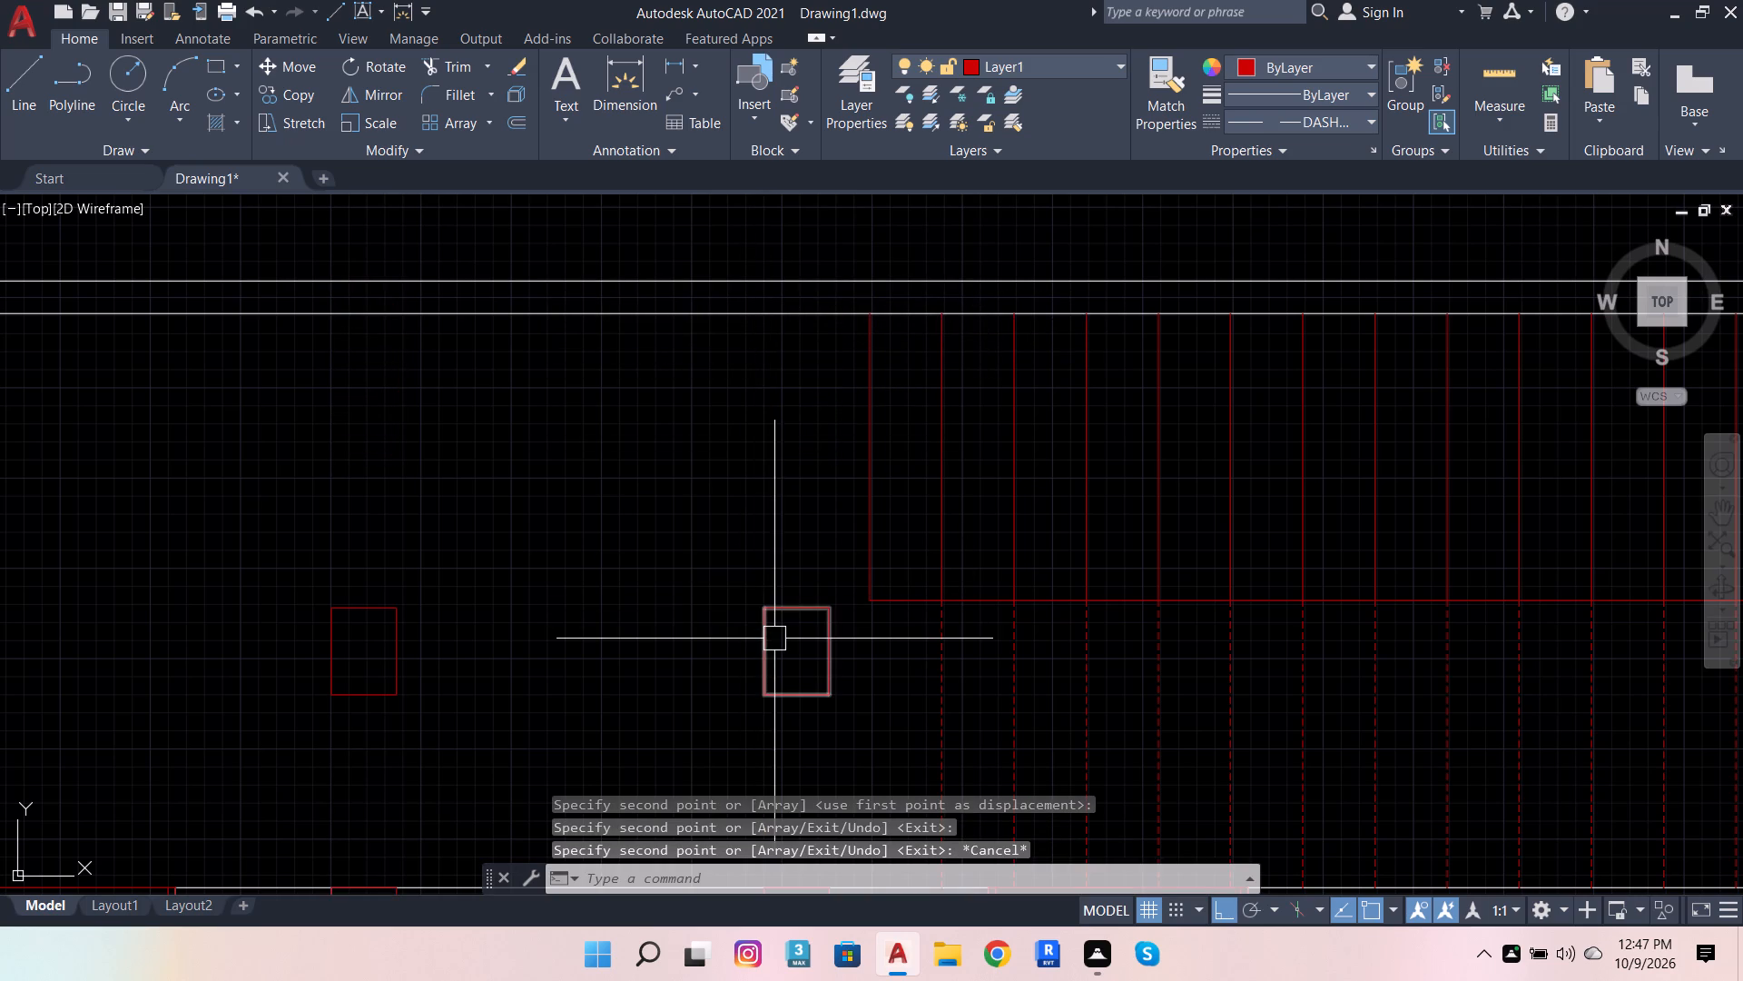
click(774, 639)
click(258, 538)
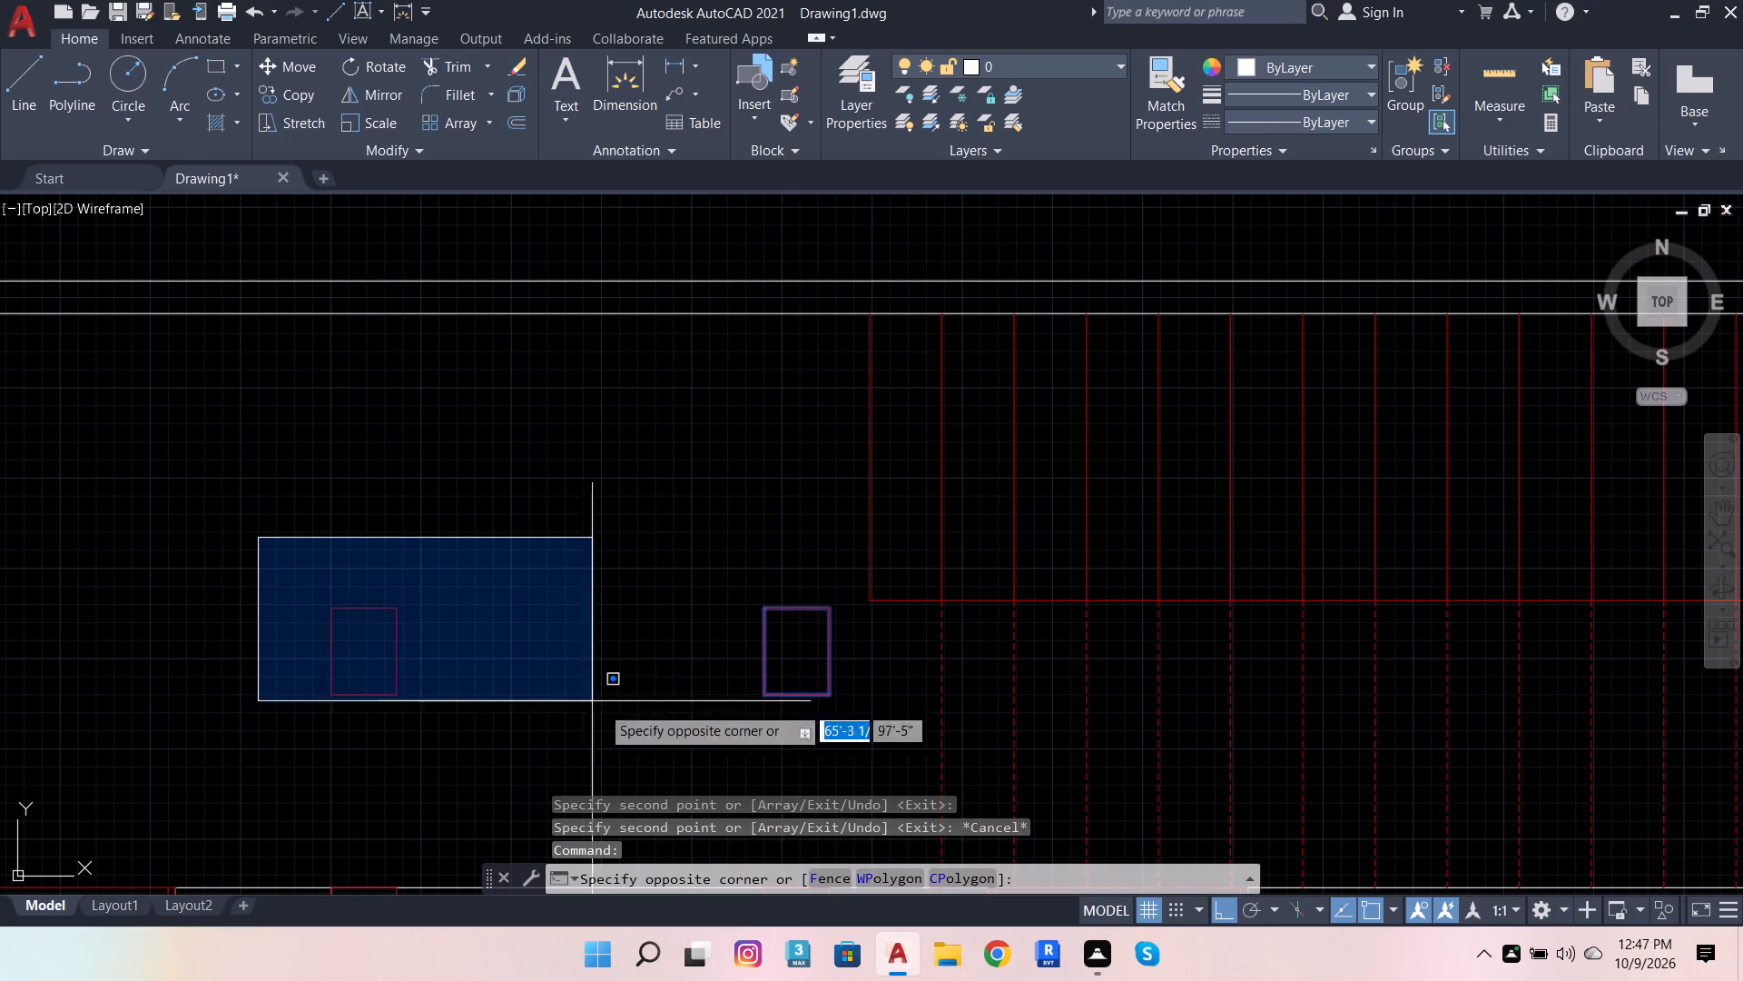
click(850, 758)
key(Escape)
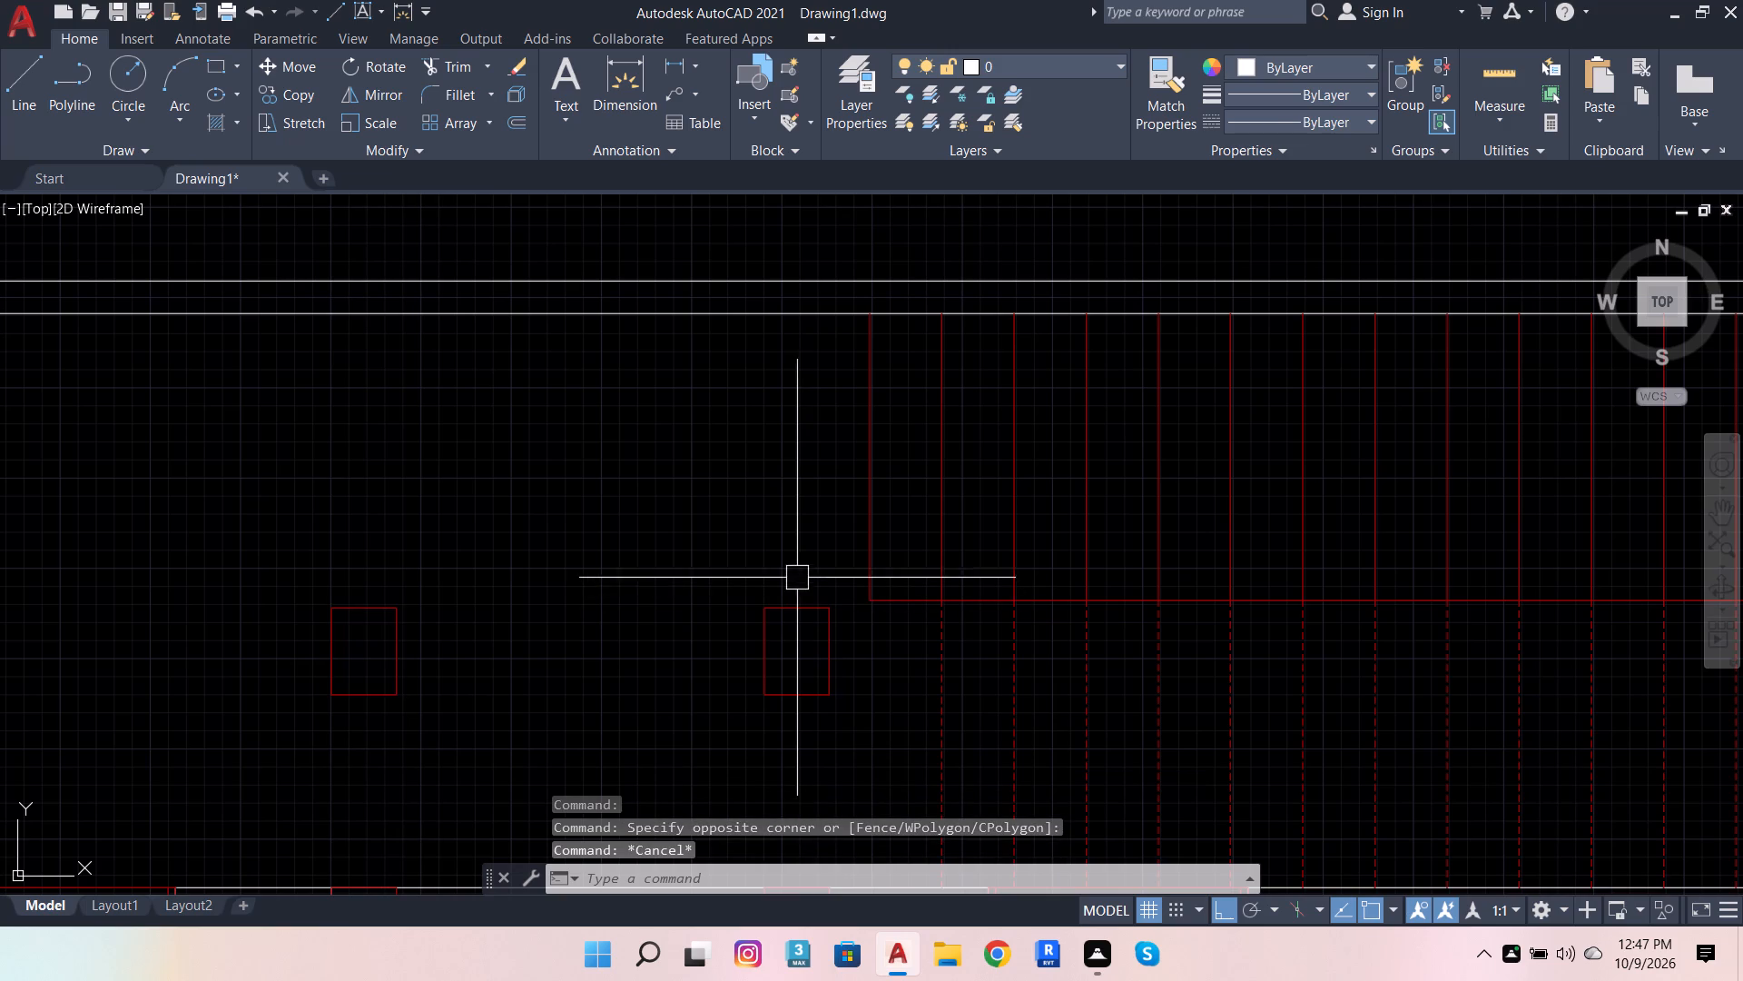
Draw a vertical guide line up from the right copied column's upper-right corner and trim it at the upper wall's outer edge.
click(20, 63)
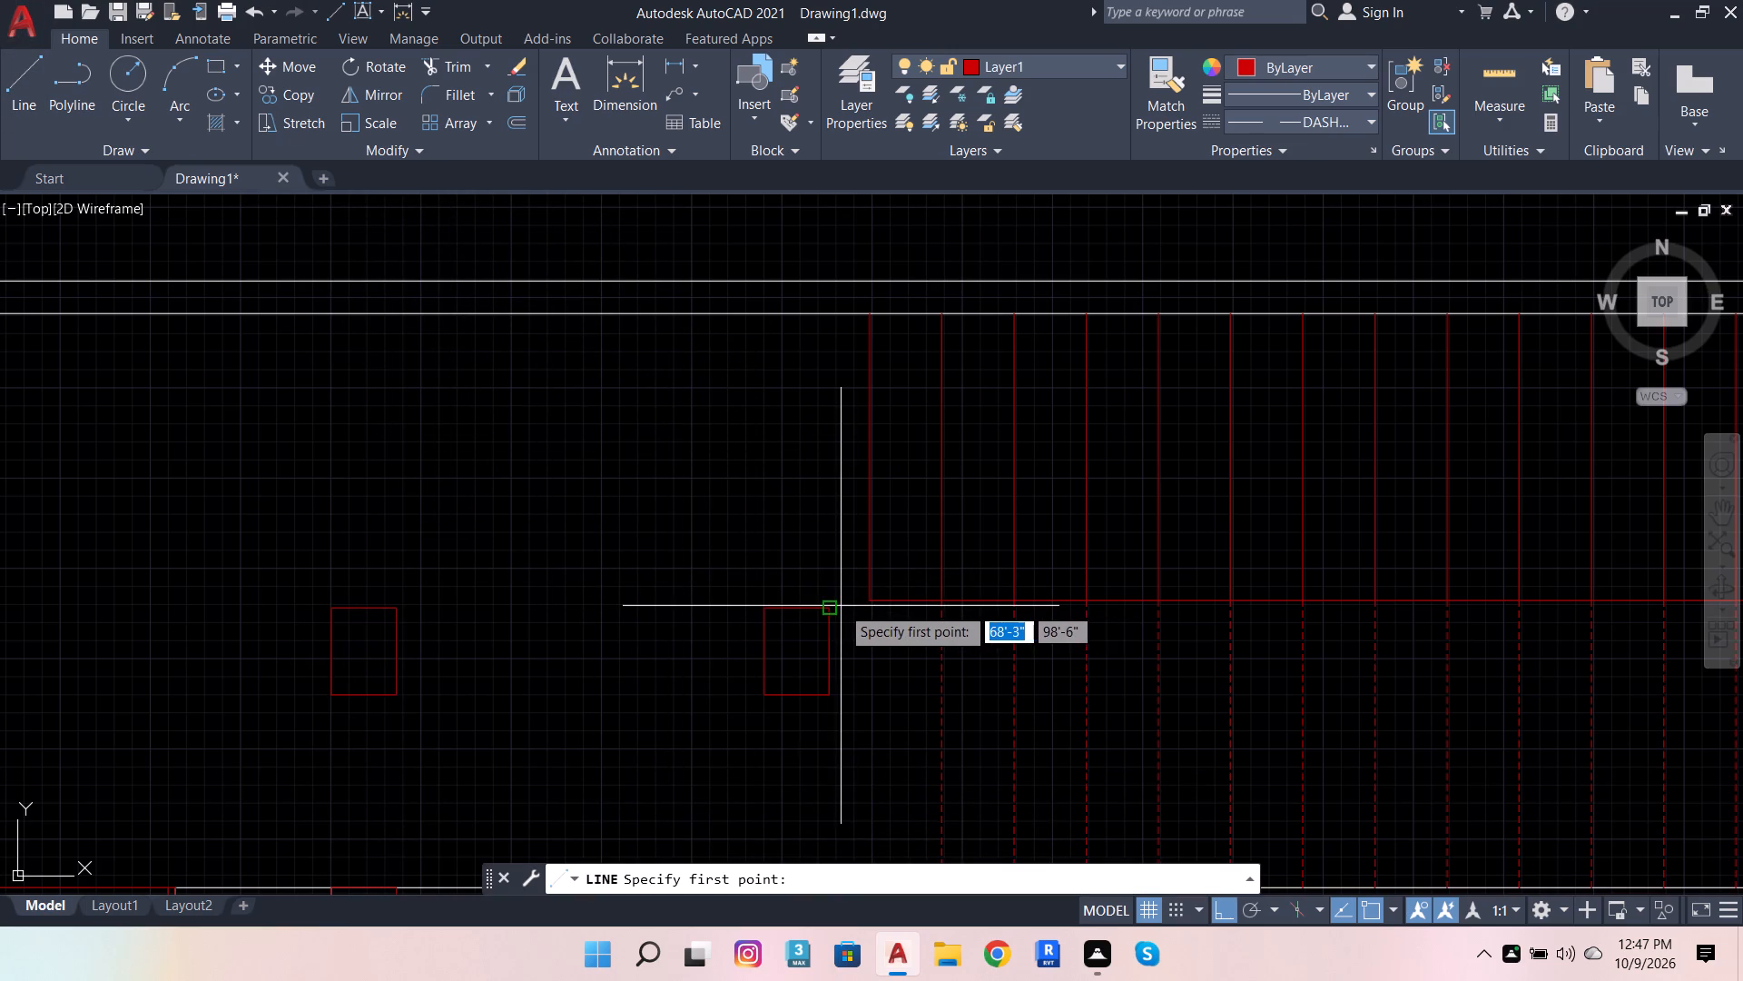
click(841, 606)
click(833, 252)
key(space)
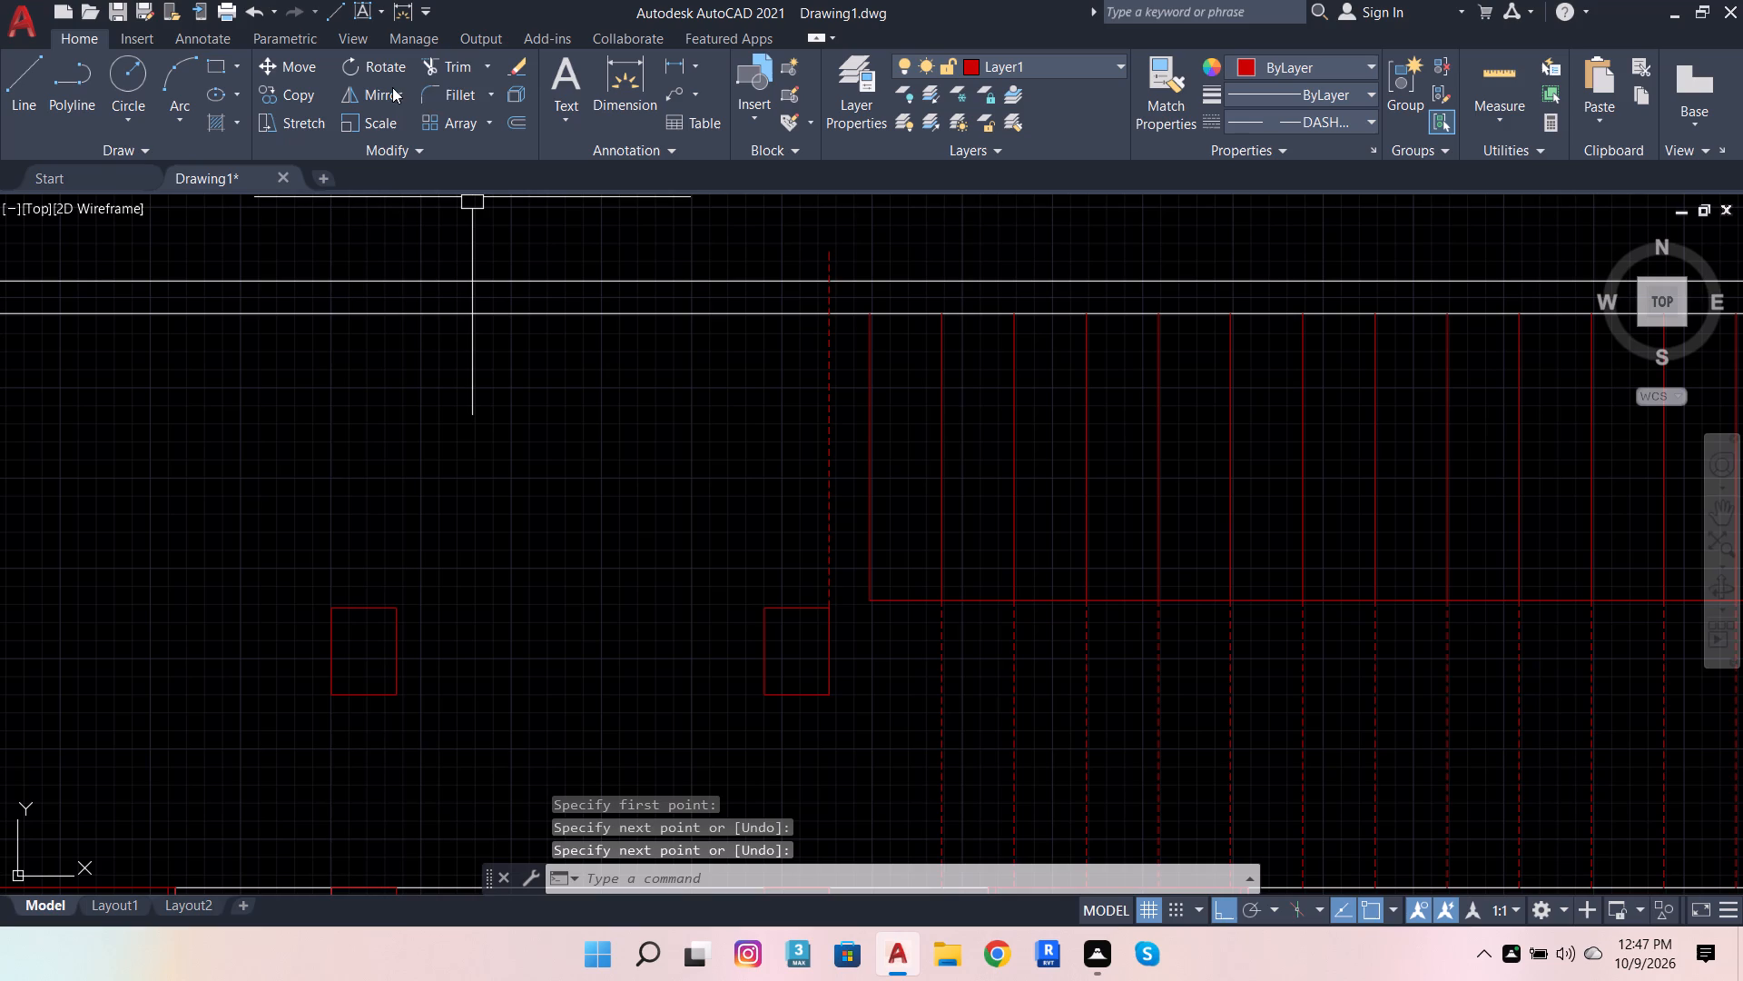
click(438, 71)
click(814, 261)
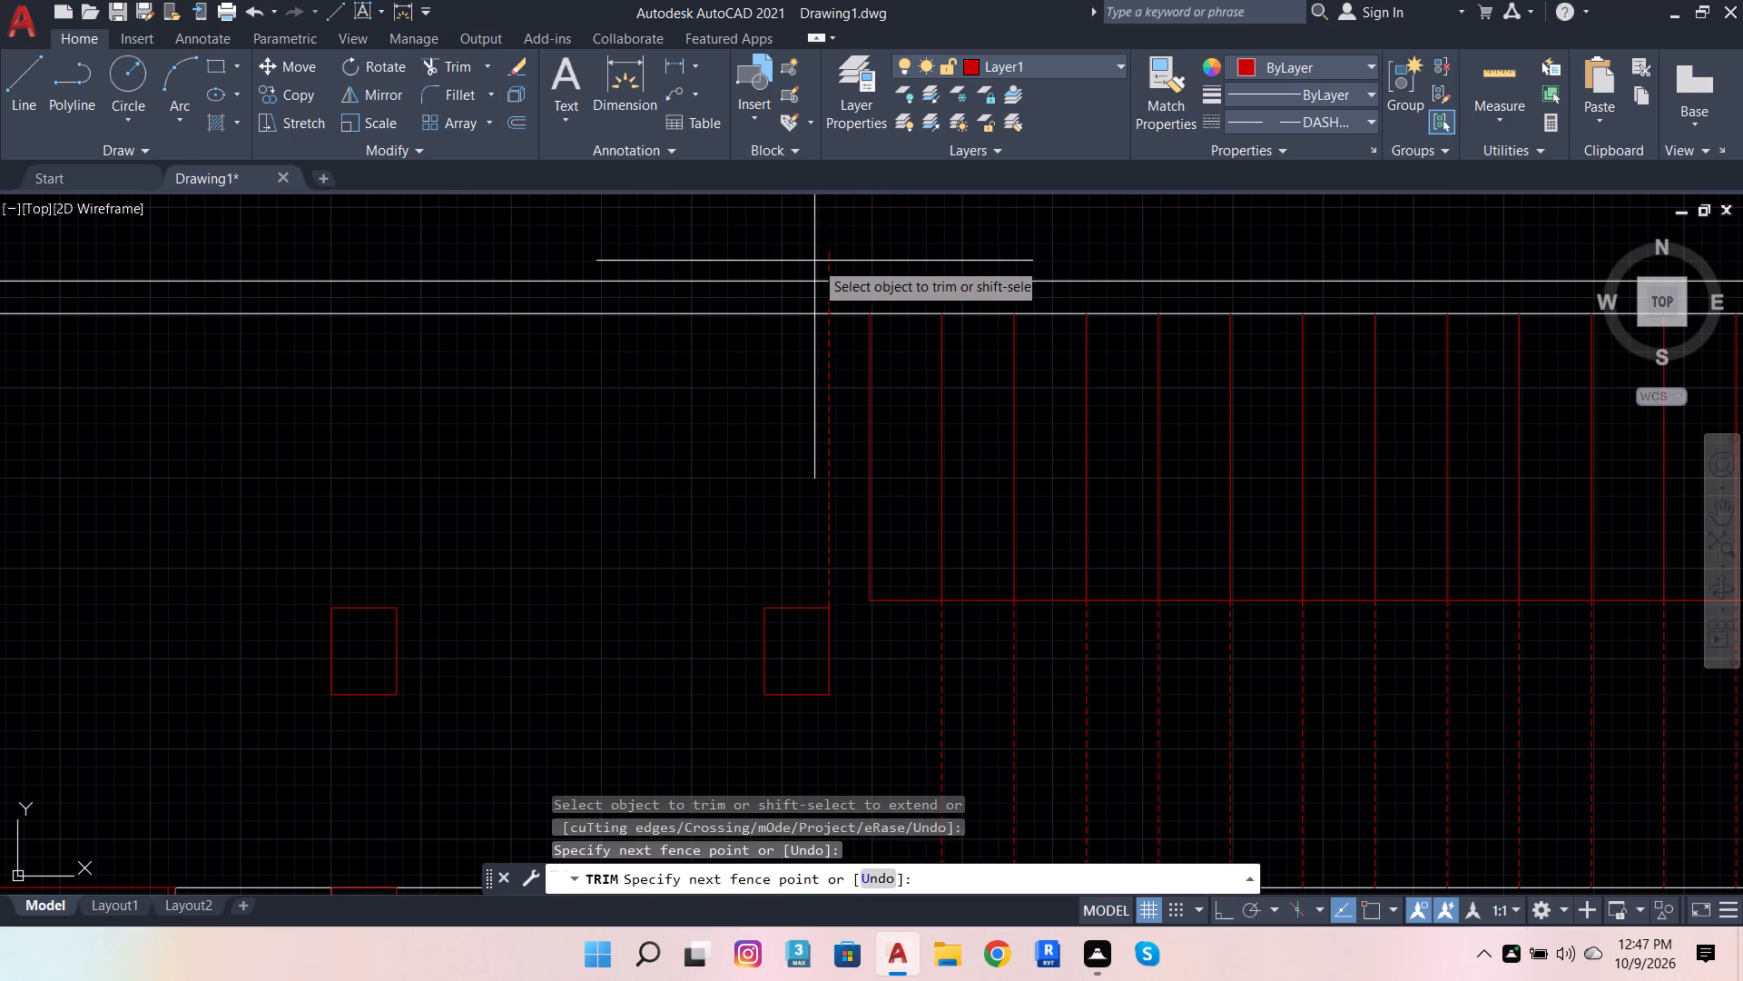
click(854, 260)
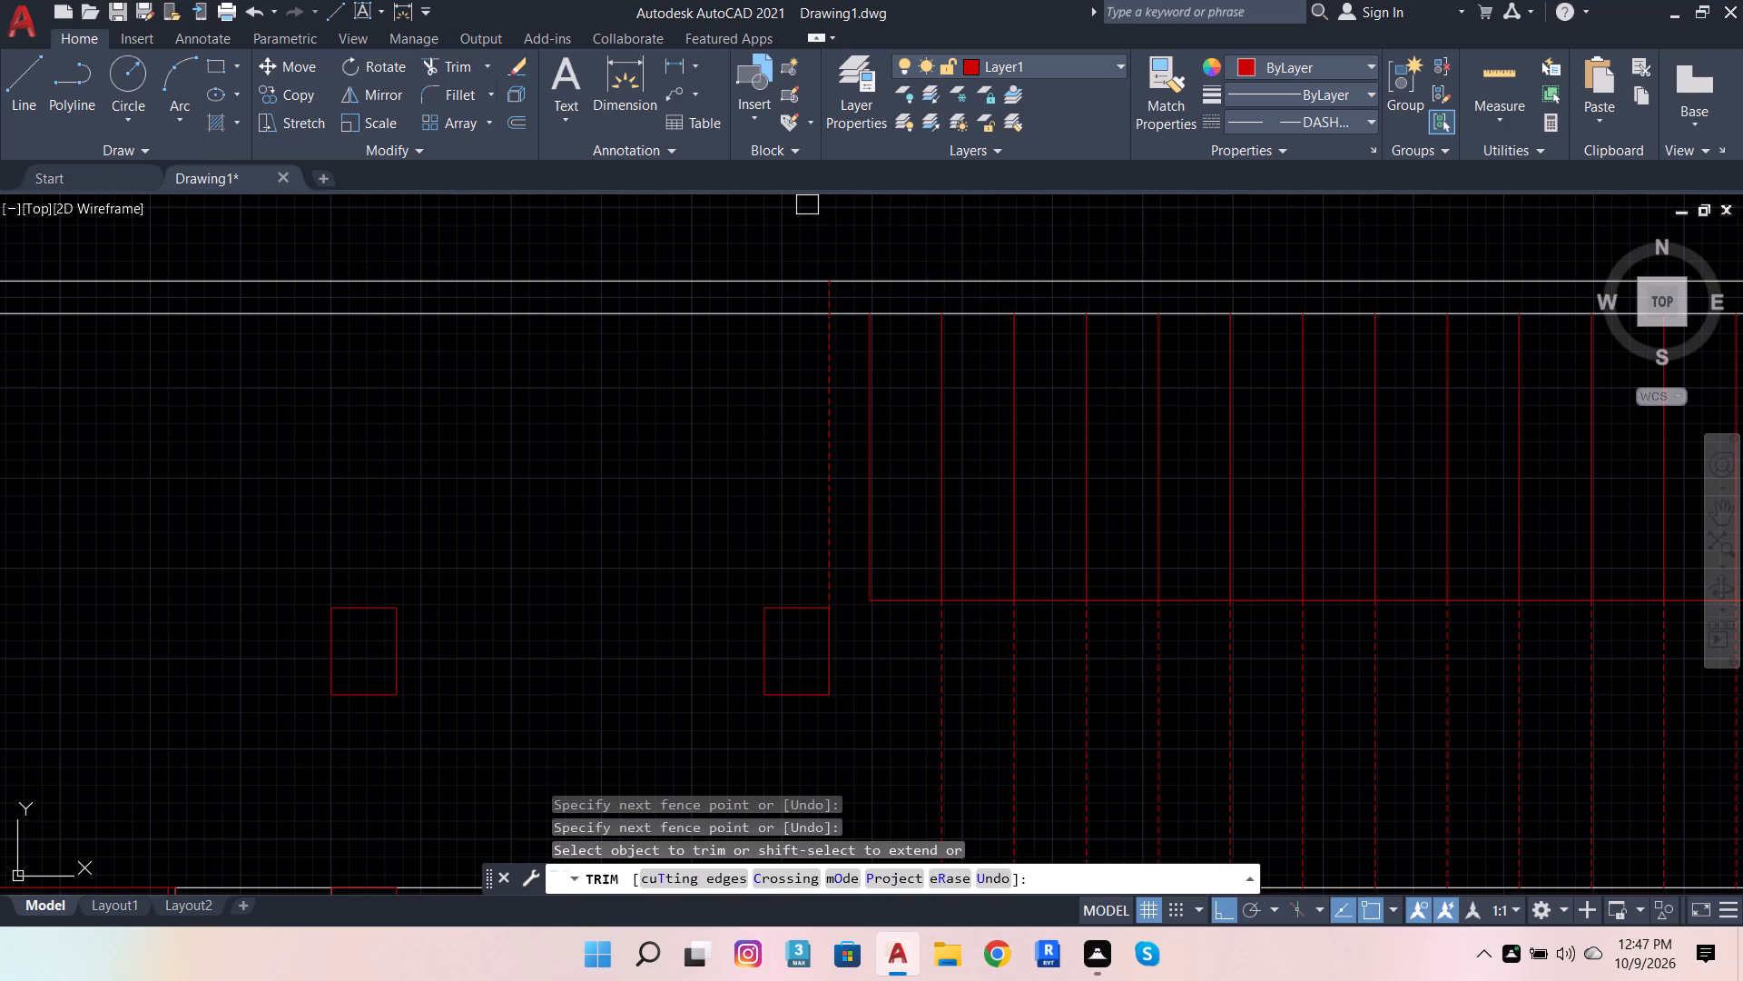
key(Escape)
Move the two copied columns up 3'-9 1/2" along the guide line to the upper wall's outer edge.
click(261, 605)
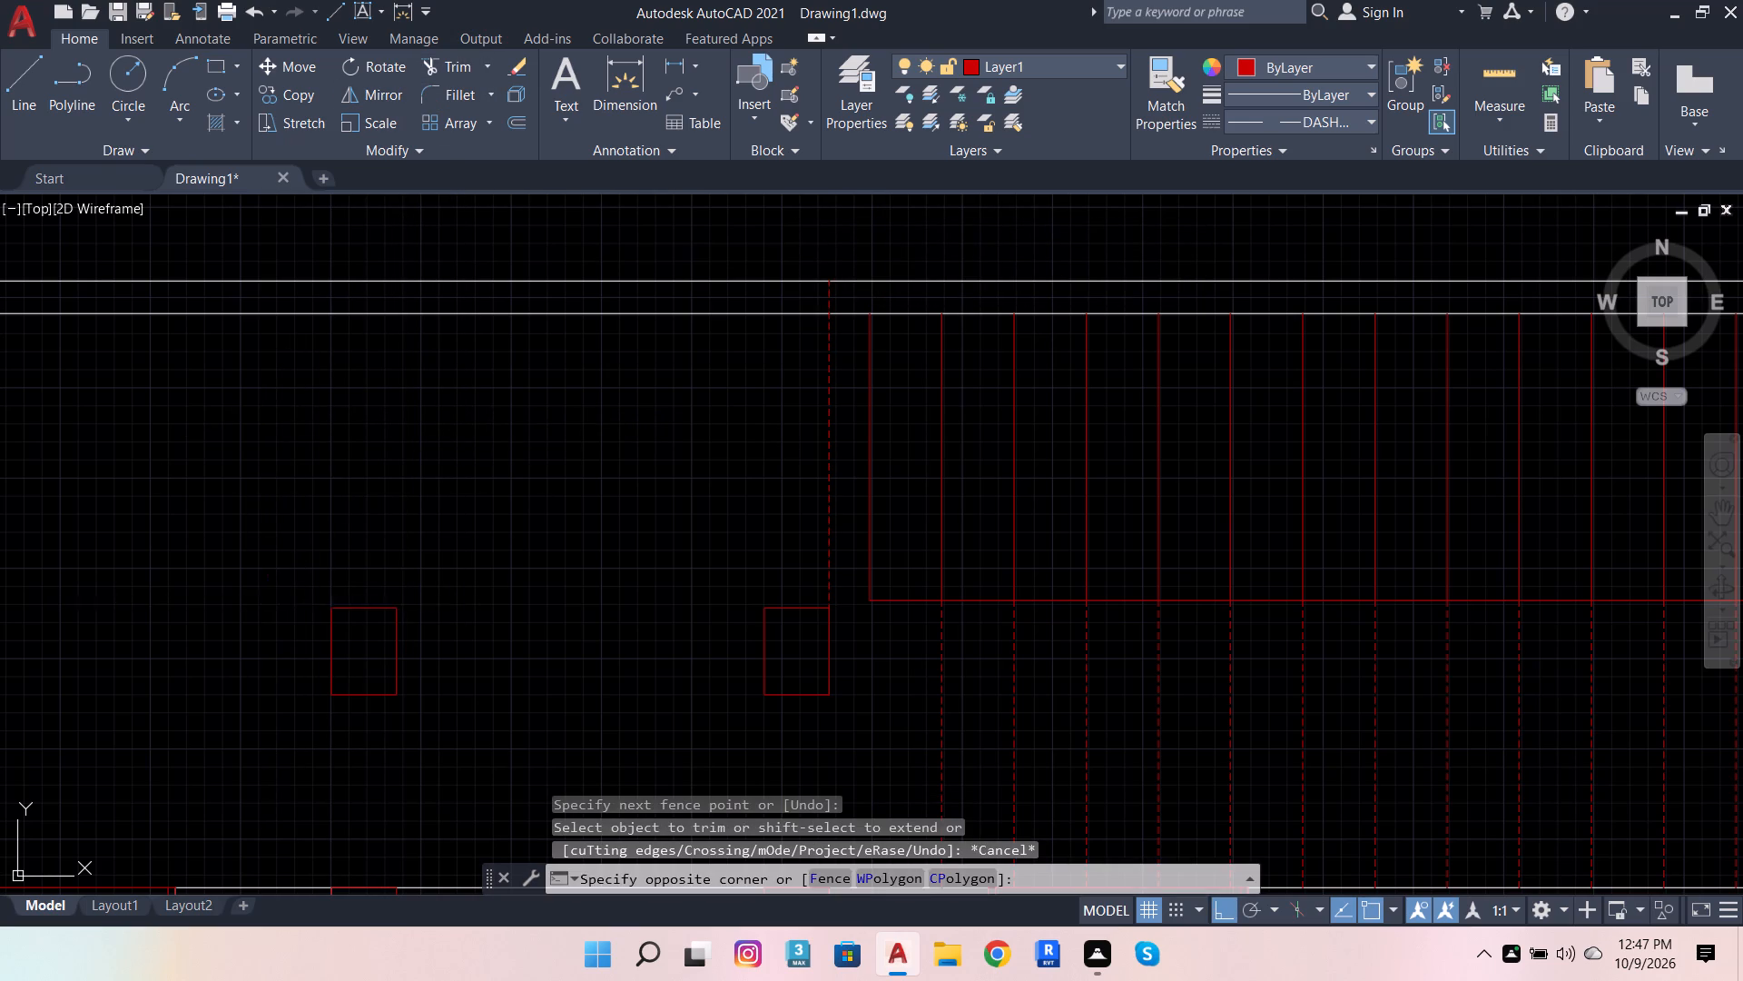
click(868, 751)
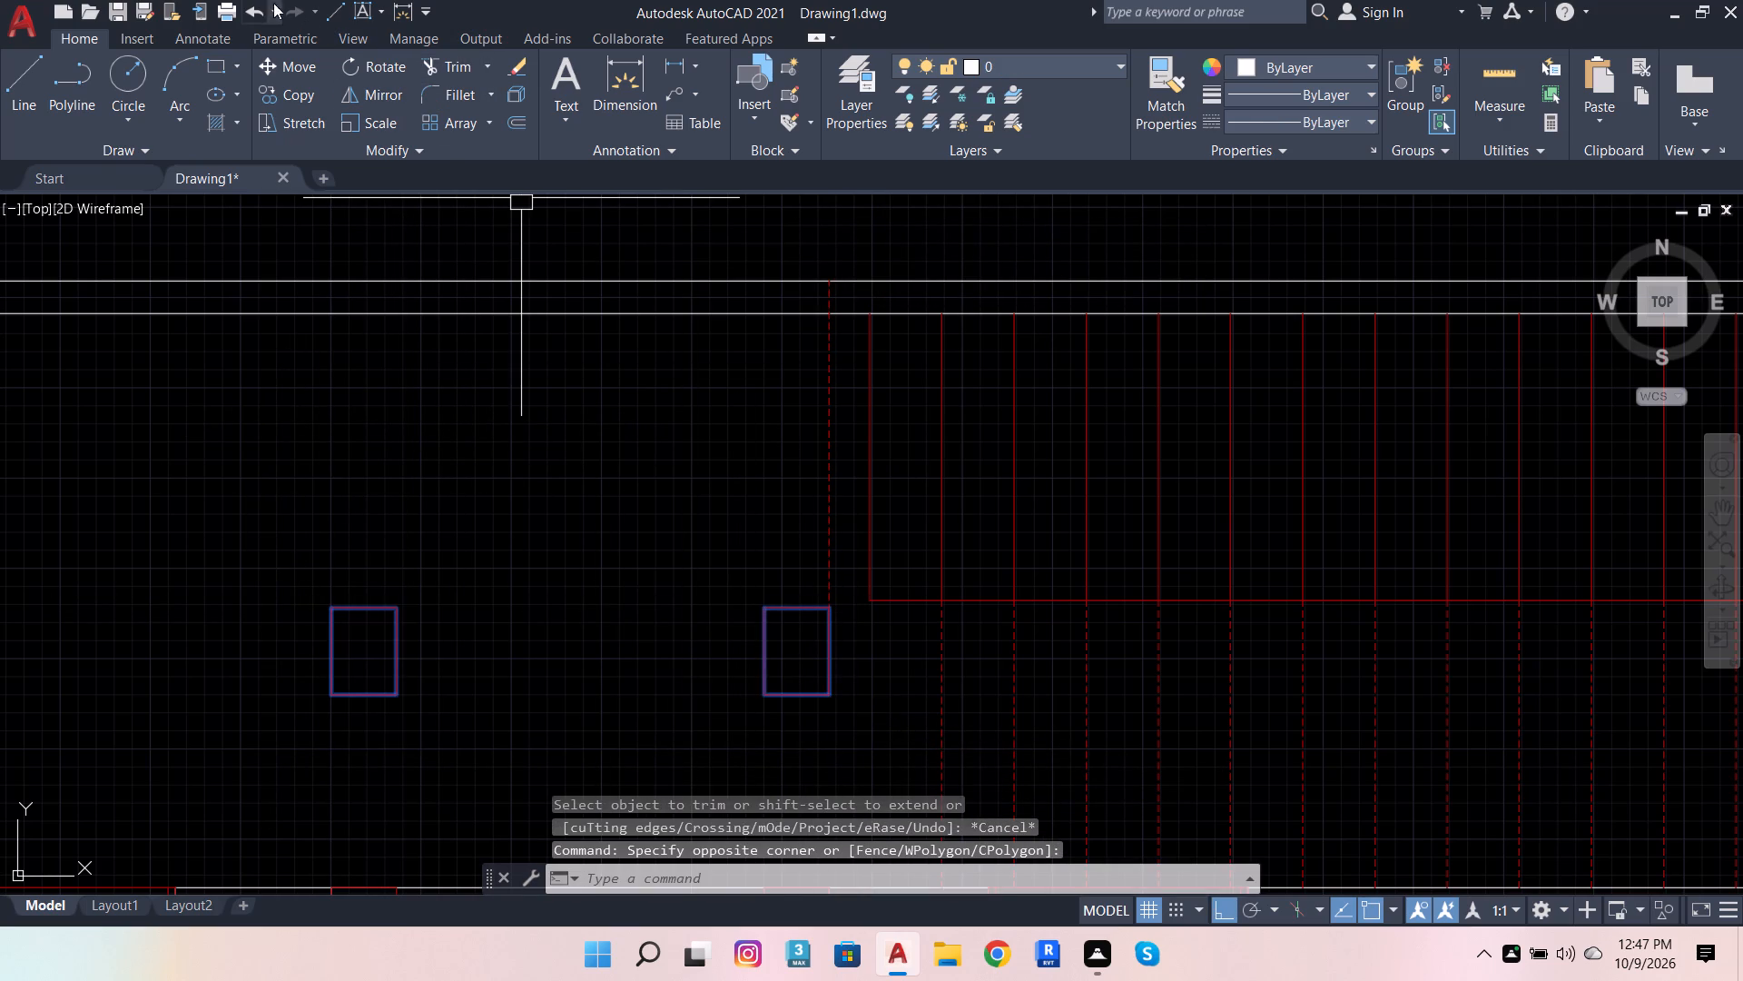
click(291, 73)
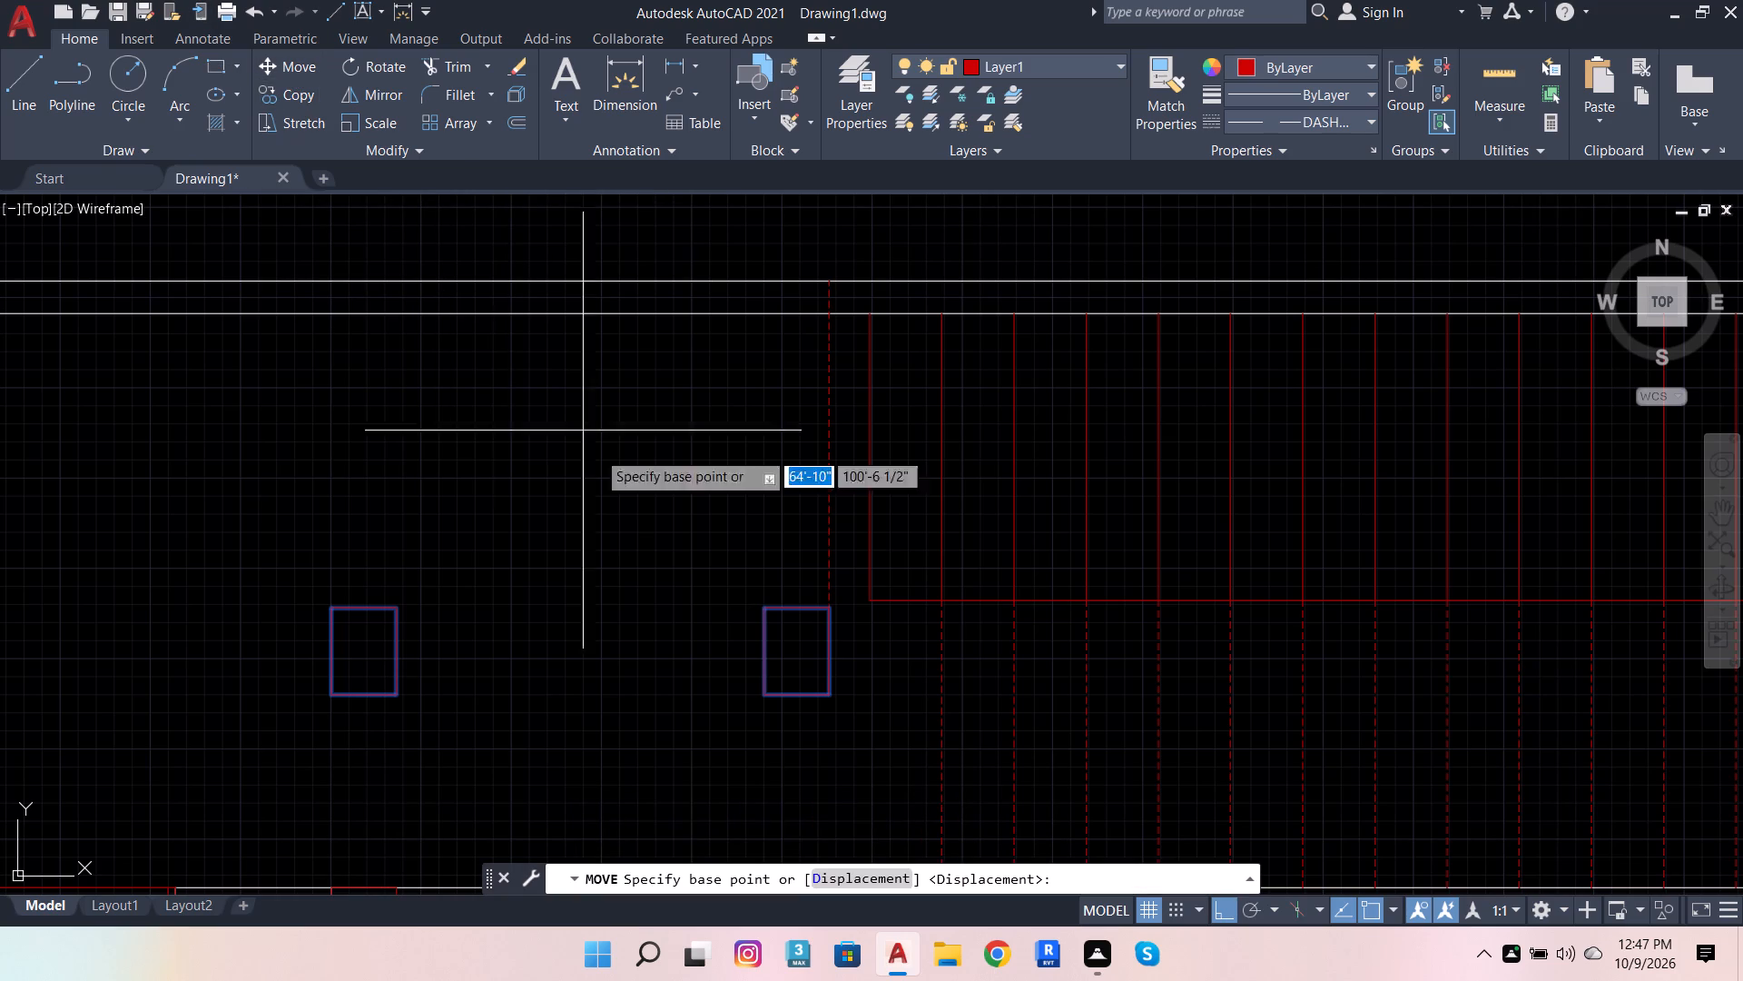
click(832, 606)
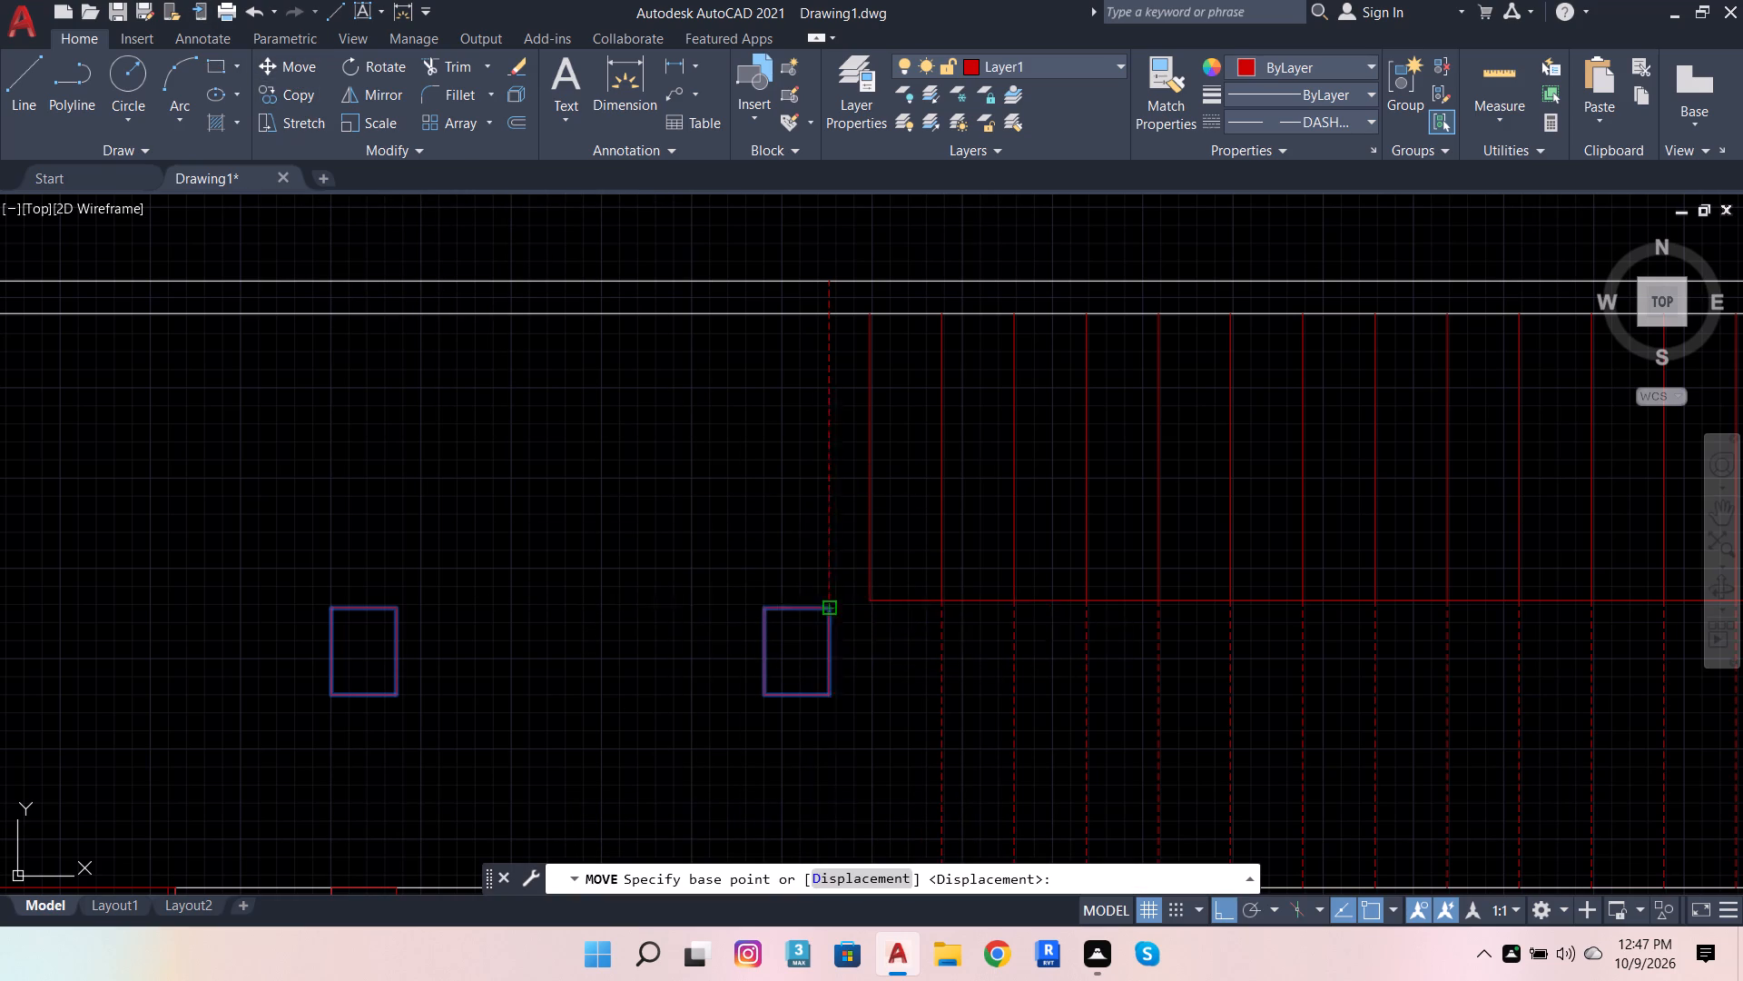
click(829, 282)
key(Escape)
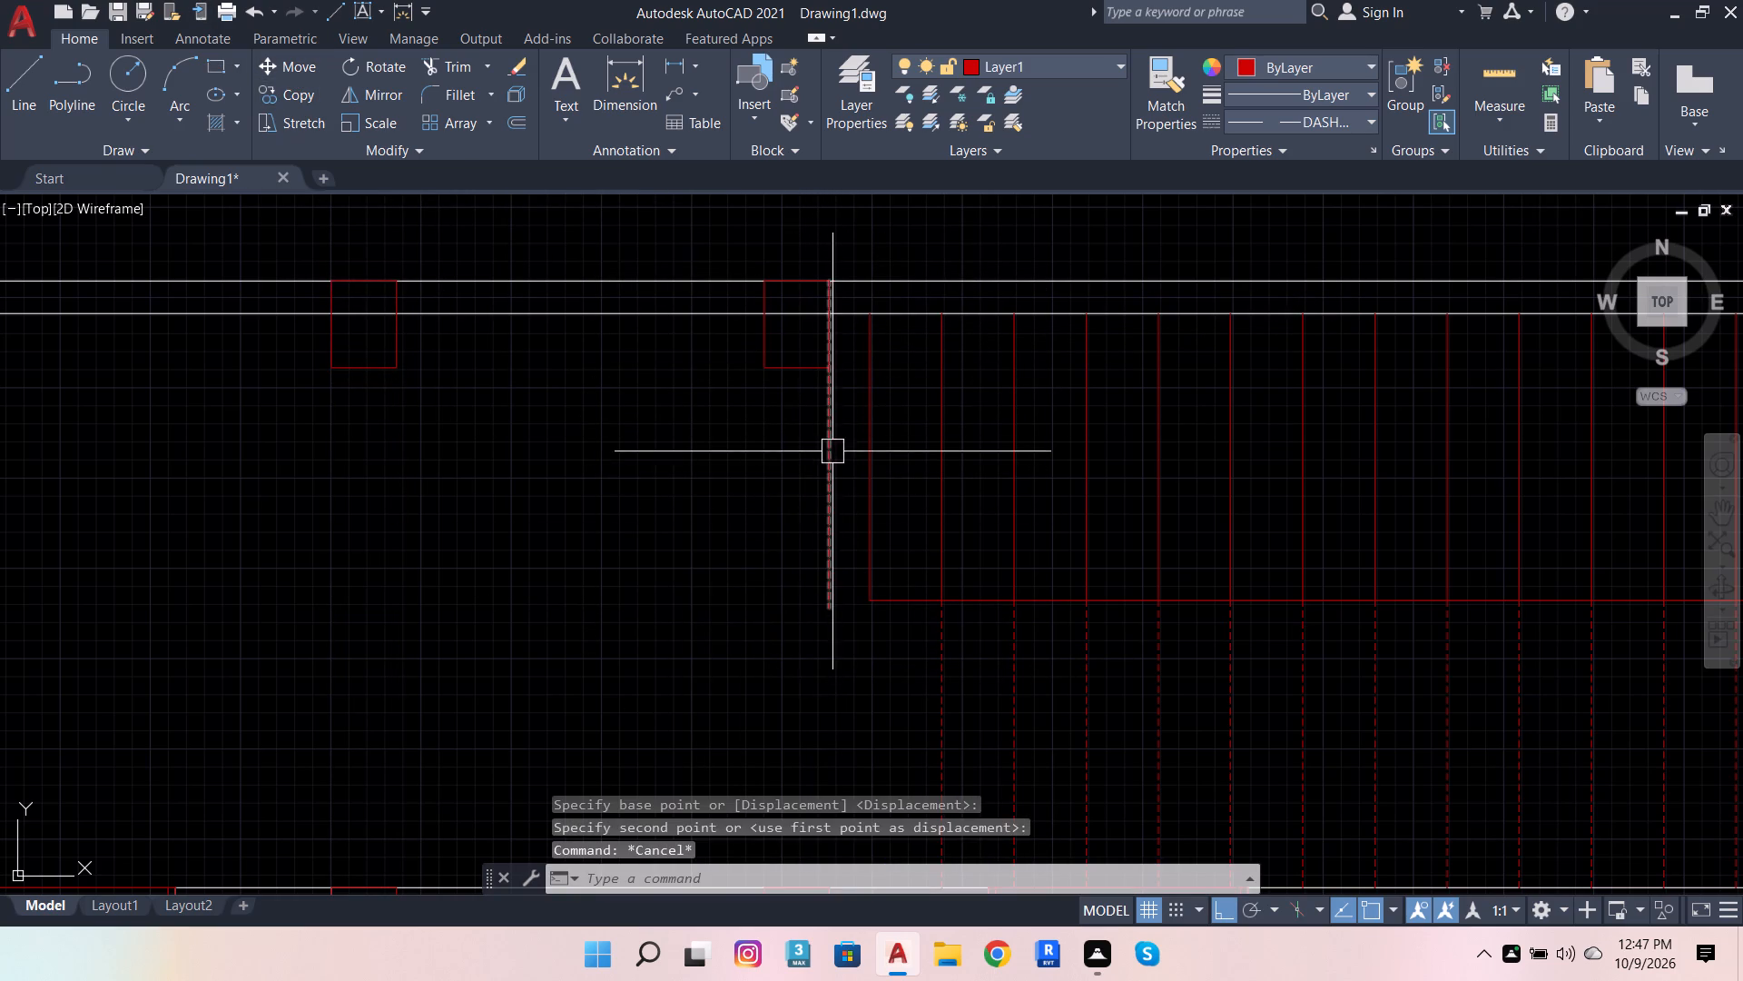
Delete the dashed guide line below the right copied column.
click(832, 451)
key(Delete)
Trim the upper wall's inner line where it crosses the two copied middle columns.
scroll(719, 572, down, 1)
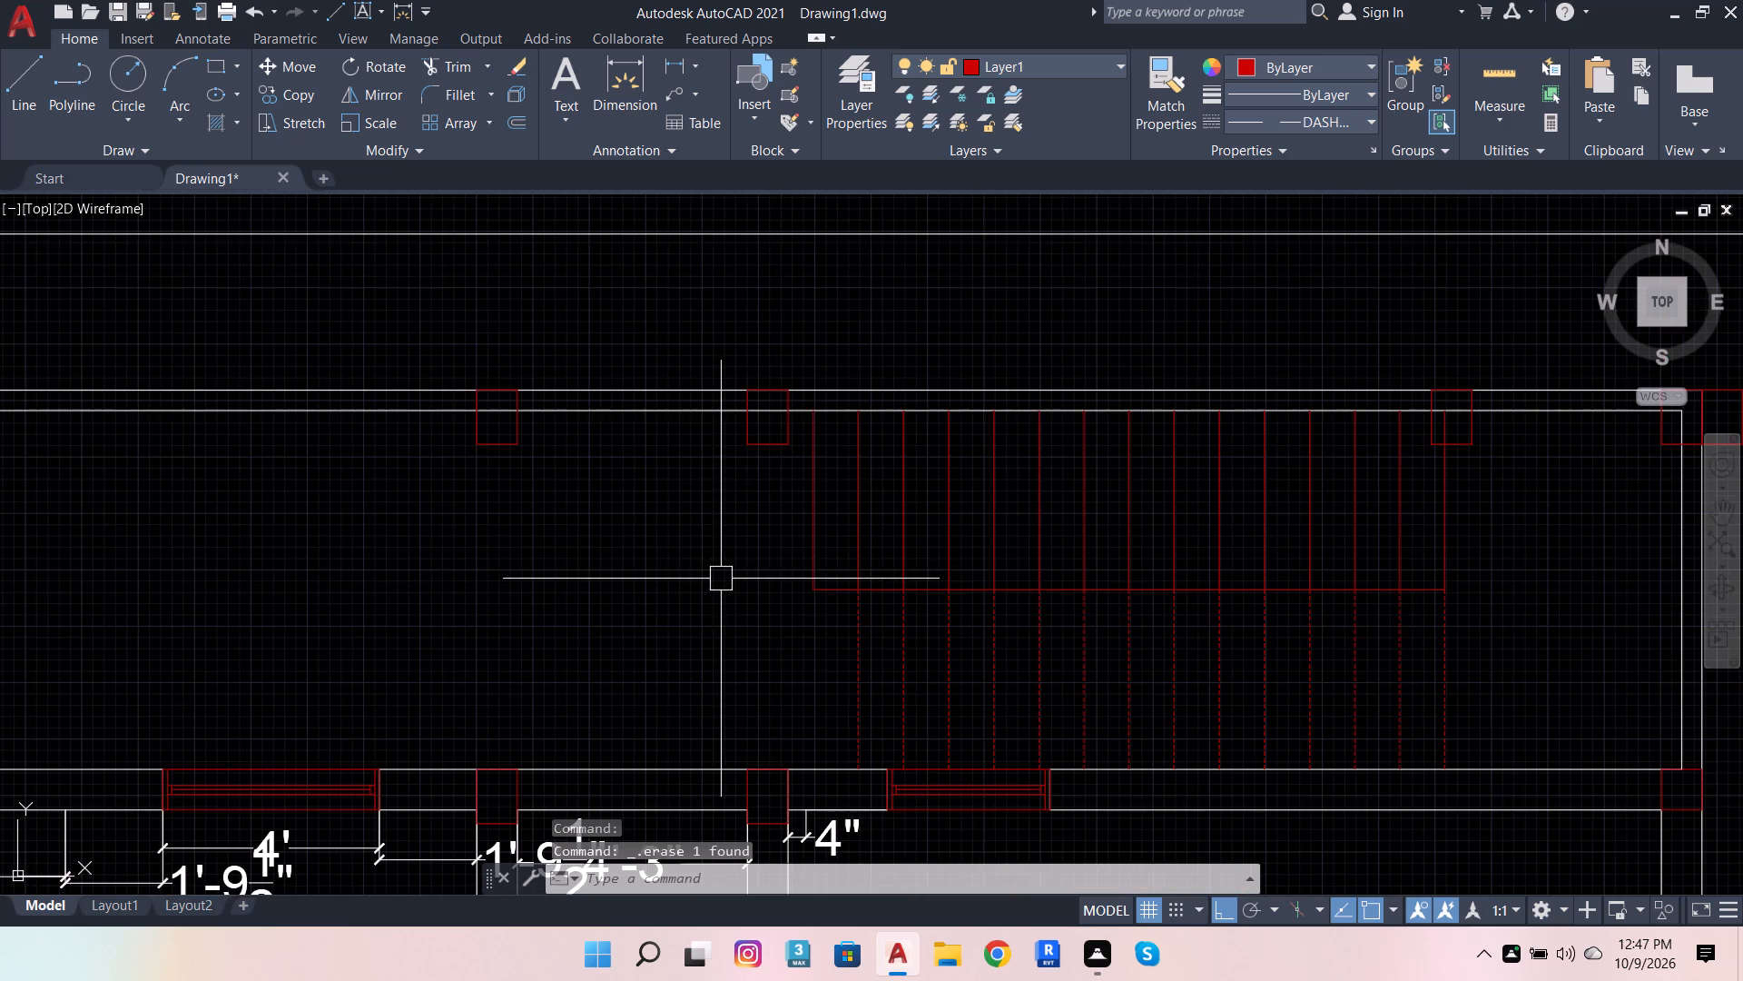
scroll(774, 410, down, 2)
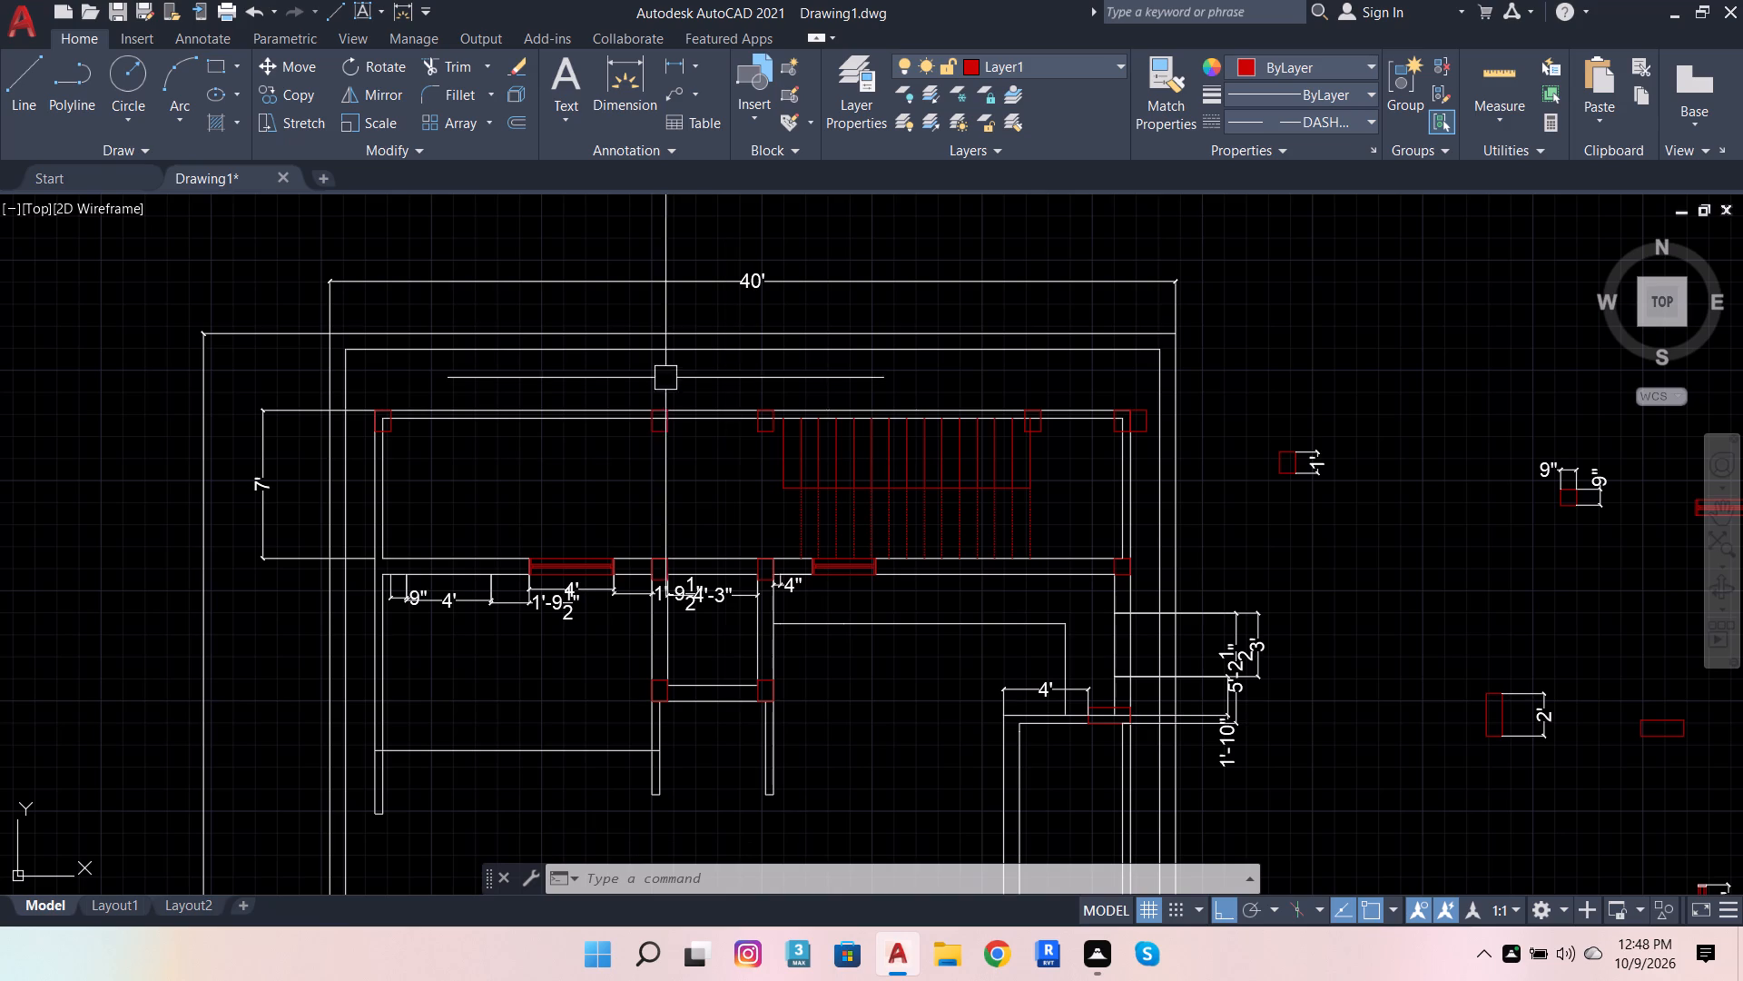
click(449, 66)
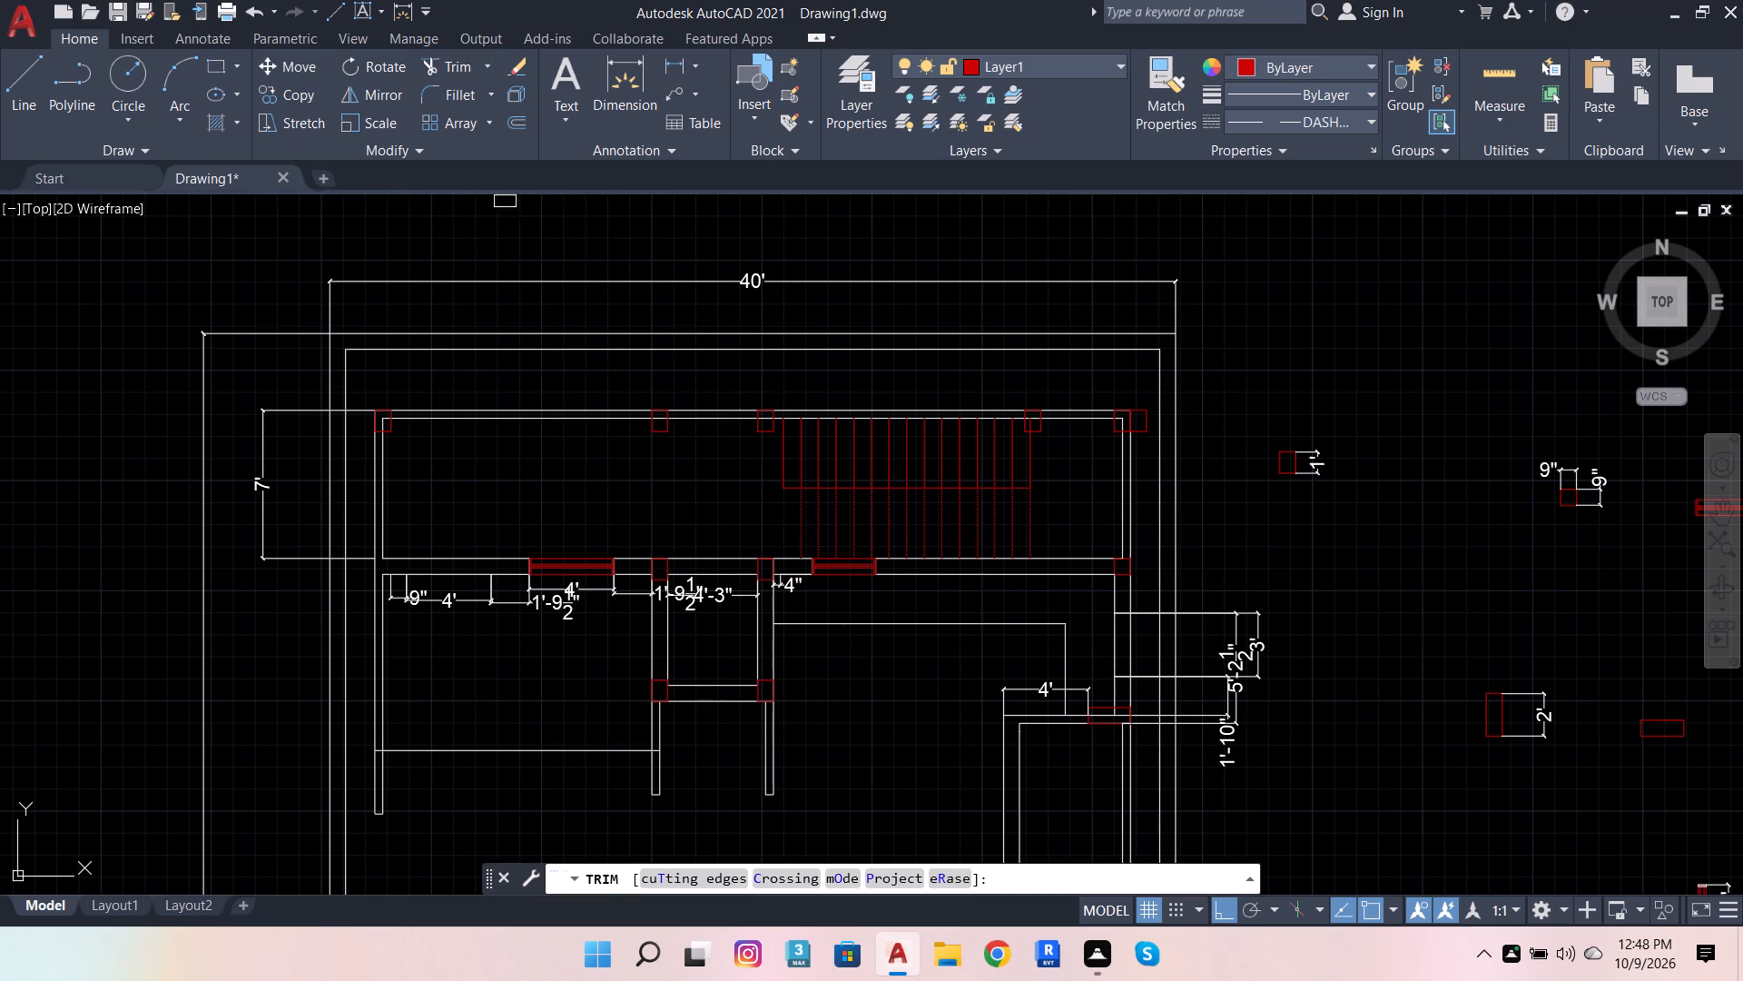
scroll(806, 443, up, 2)
scroll(731, 387, up, 1)
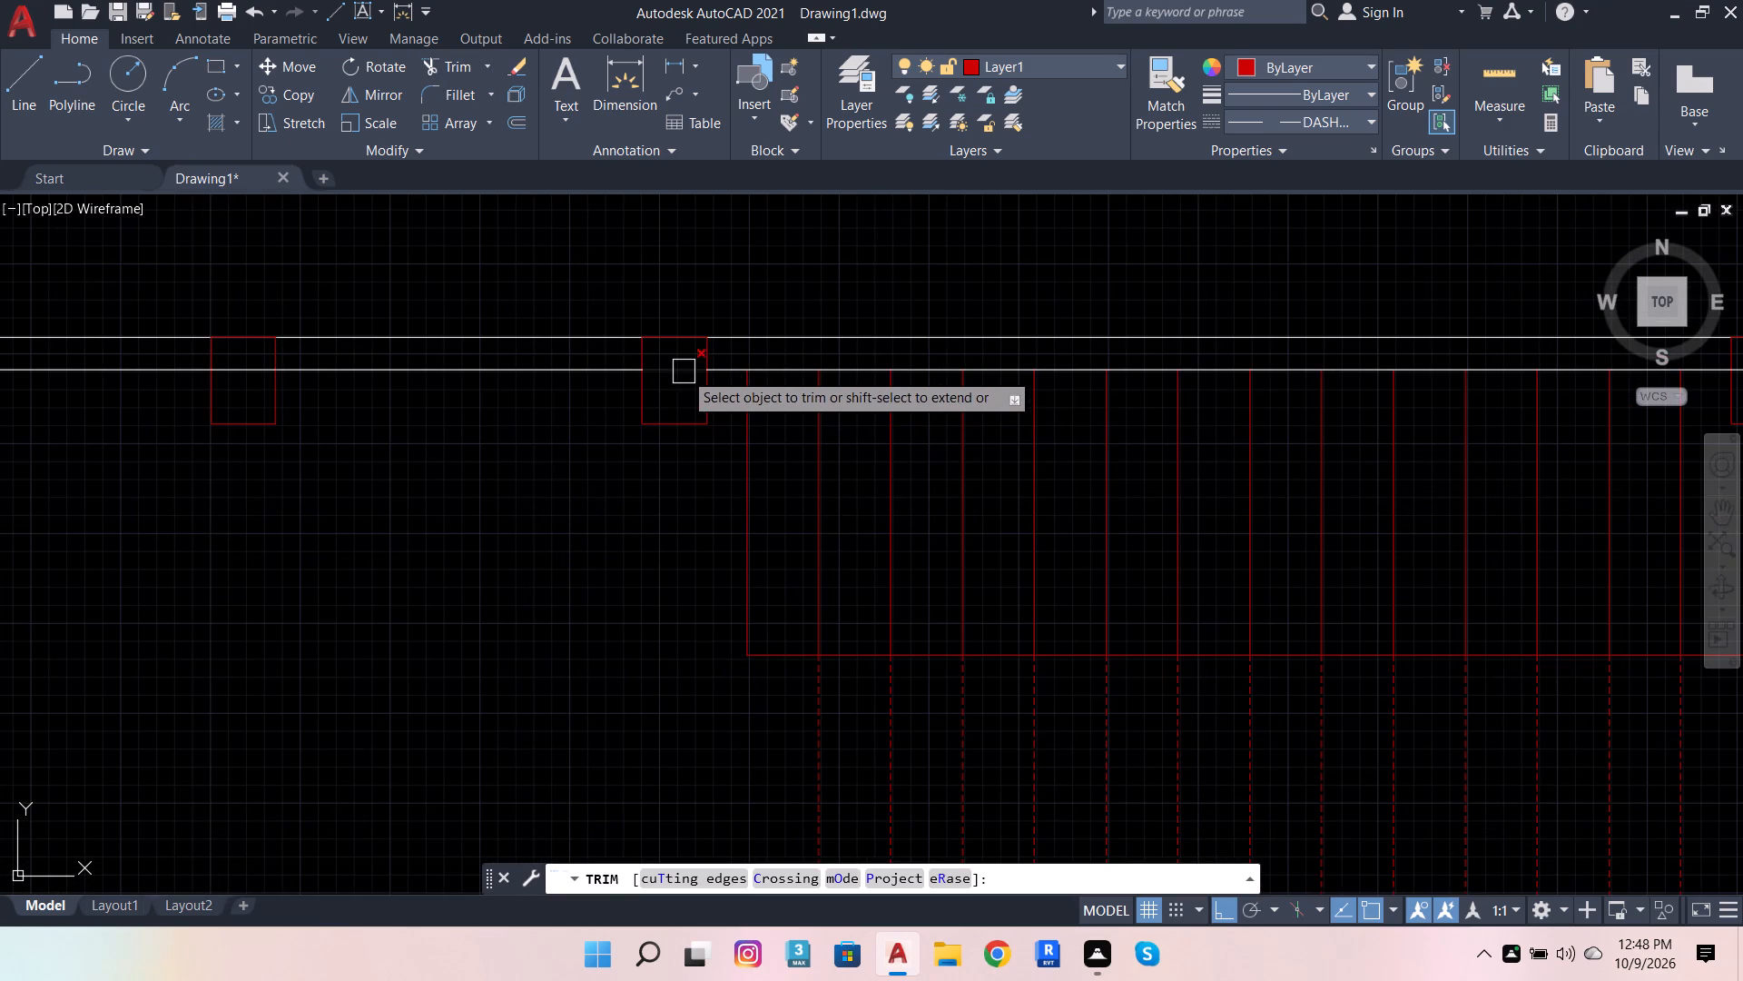
click(684, 372)
click(240, 369)
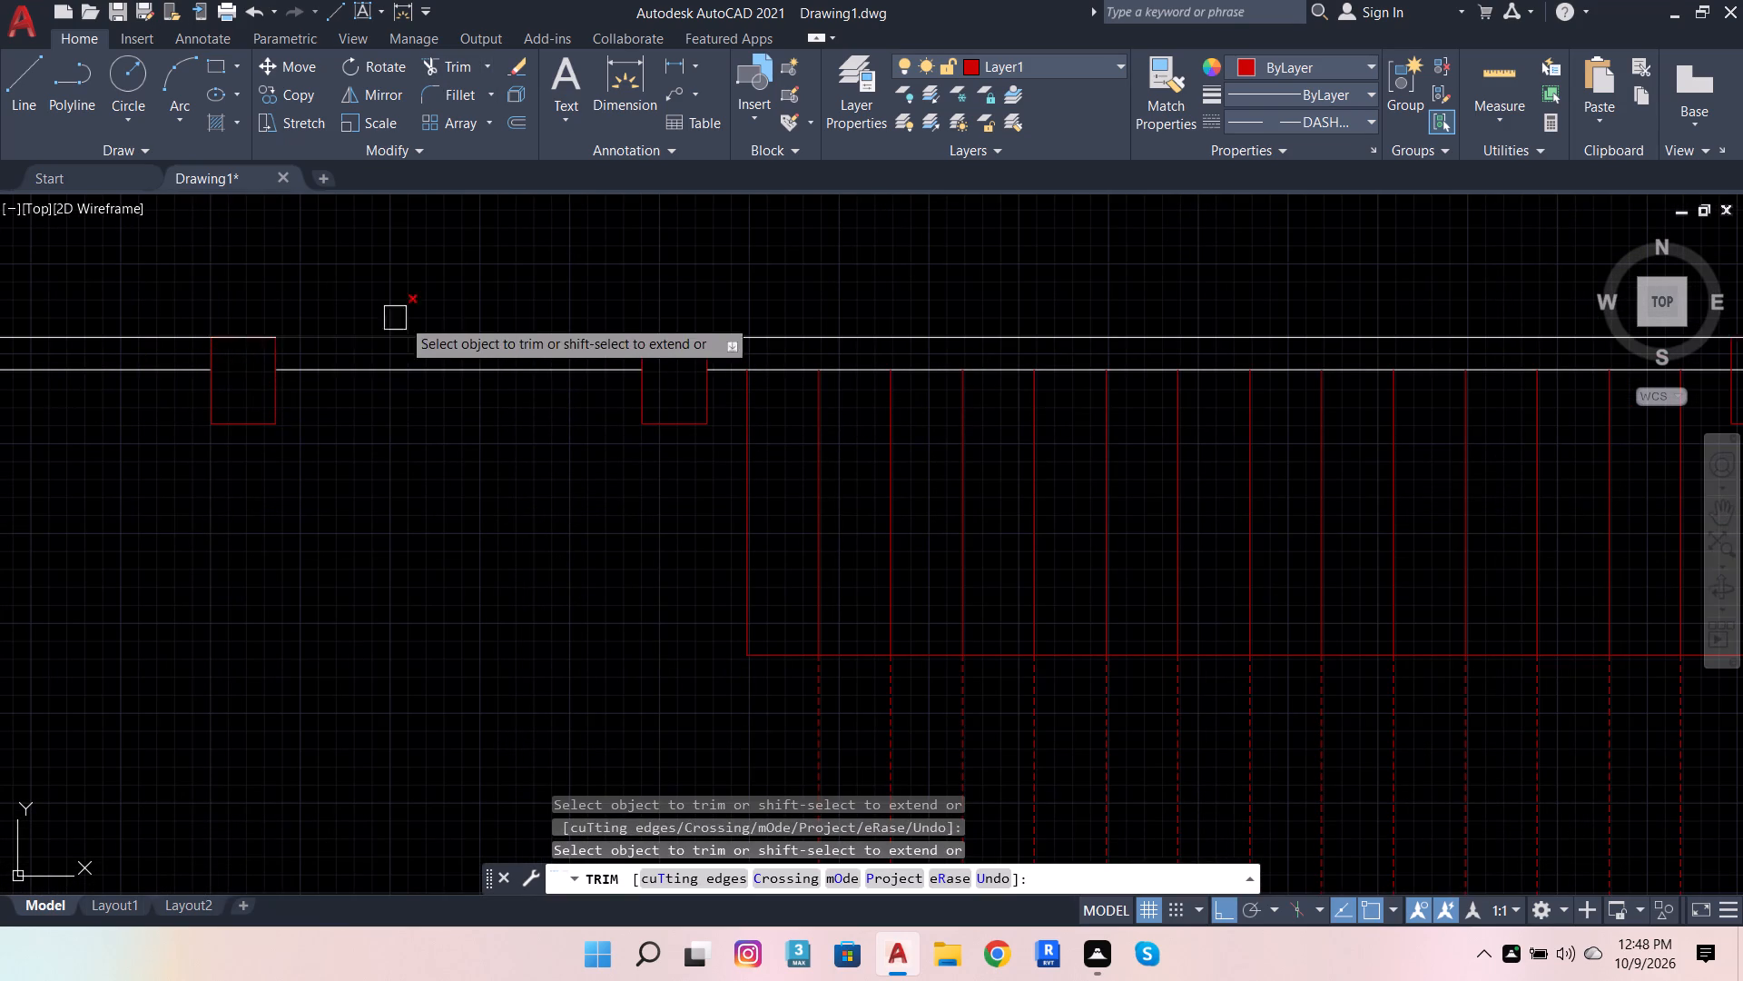
scroll(502, 317, down, 5)
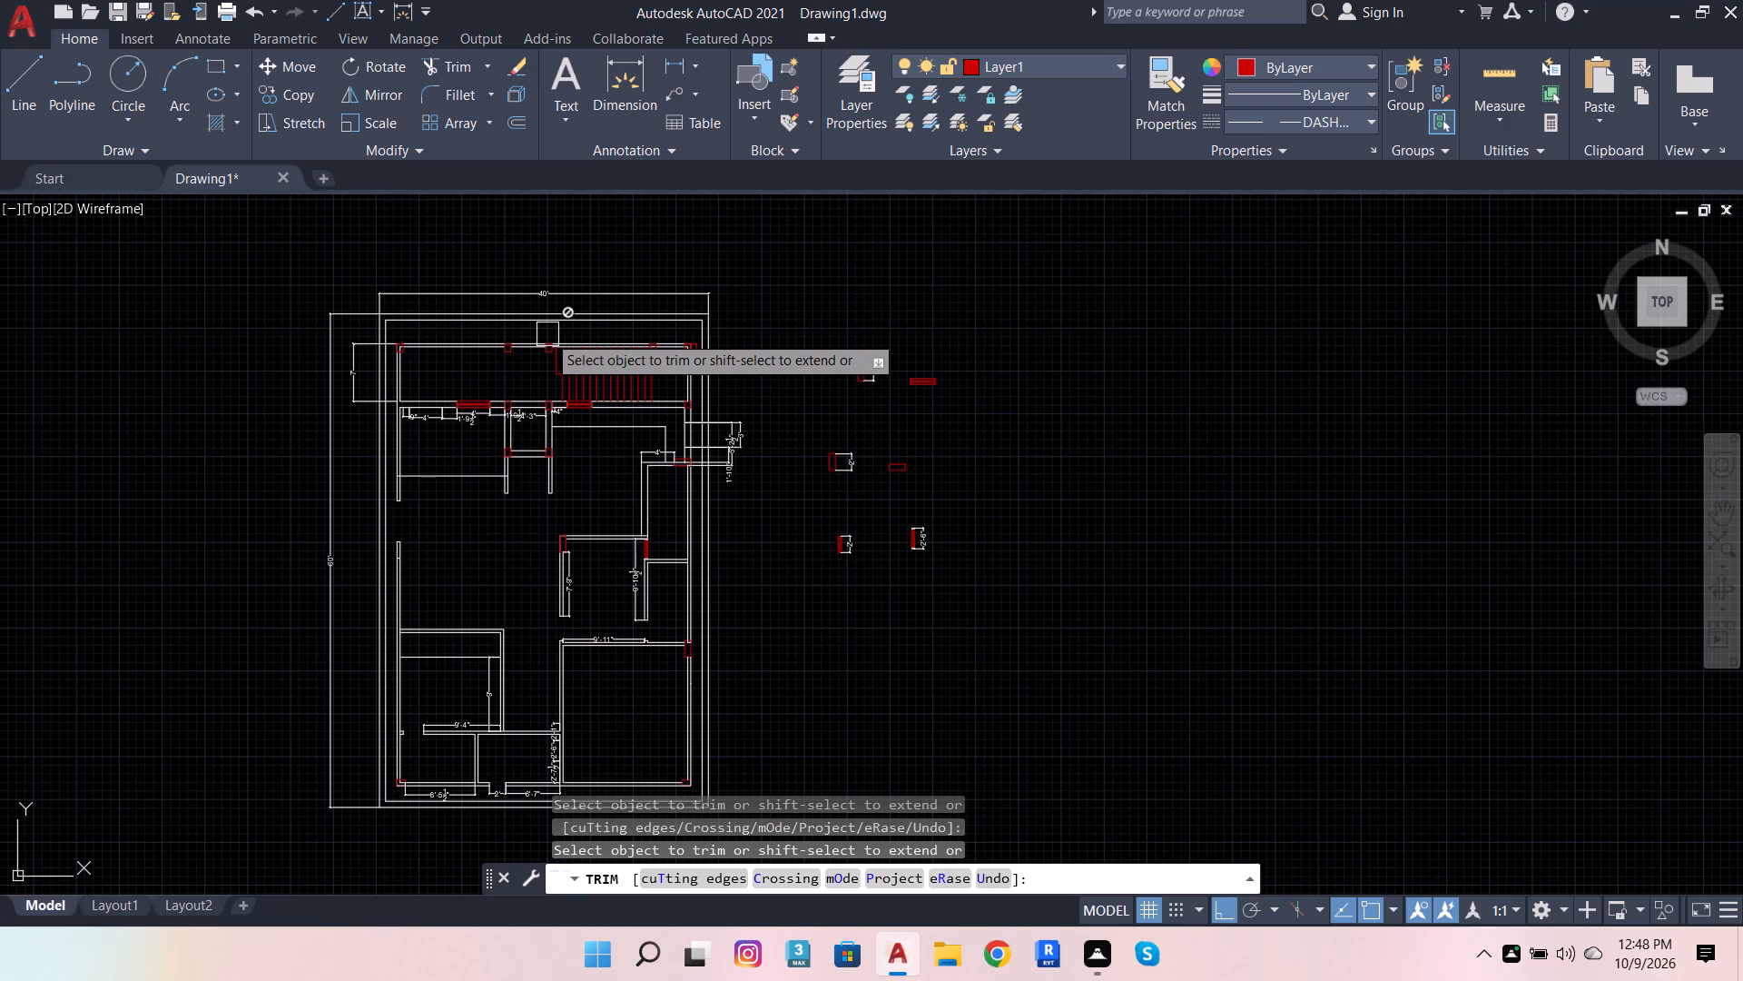
scroll(715, 361, up, 3)
key(Escape)
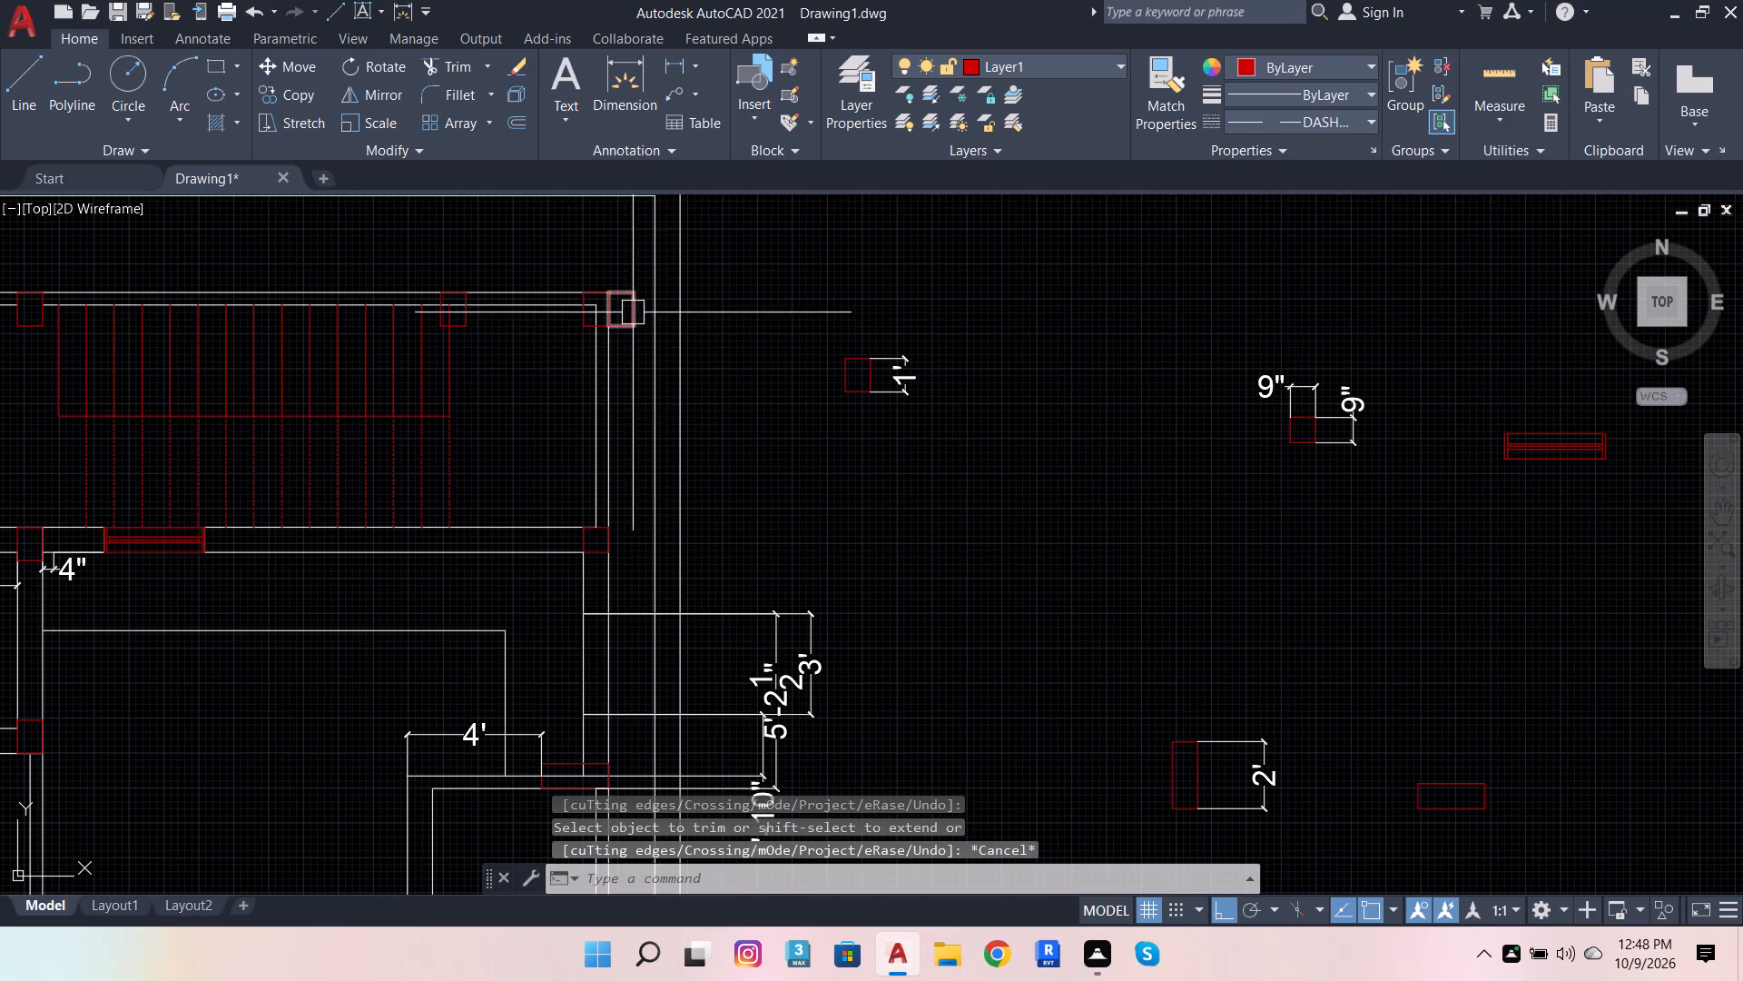
Delete the stray column just outside the floor plan's upper-right corner column.
click(633, 312)
scroll(686, 391, down, 1)
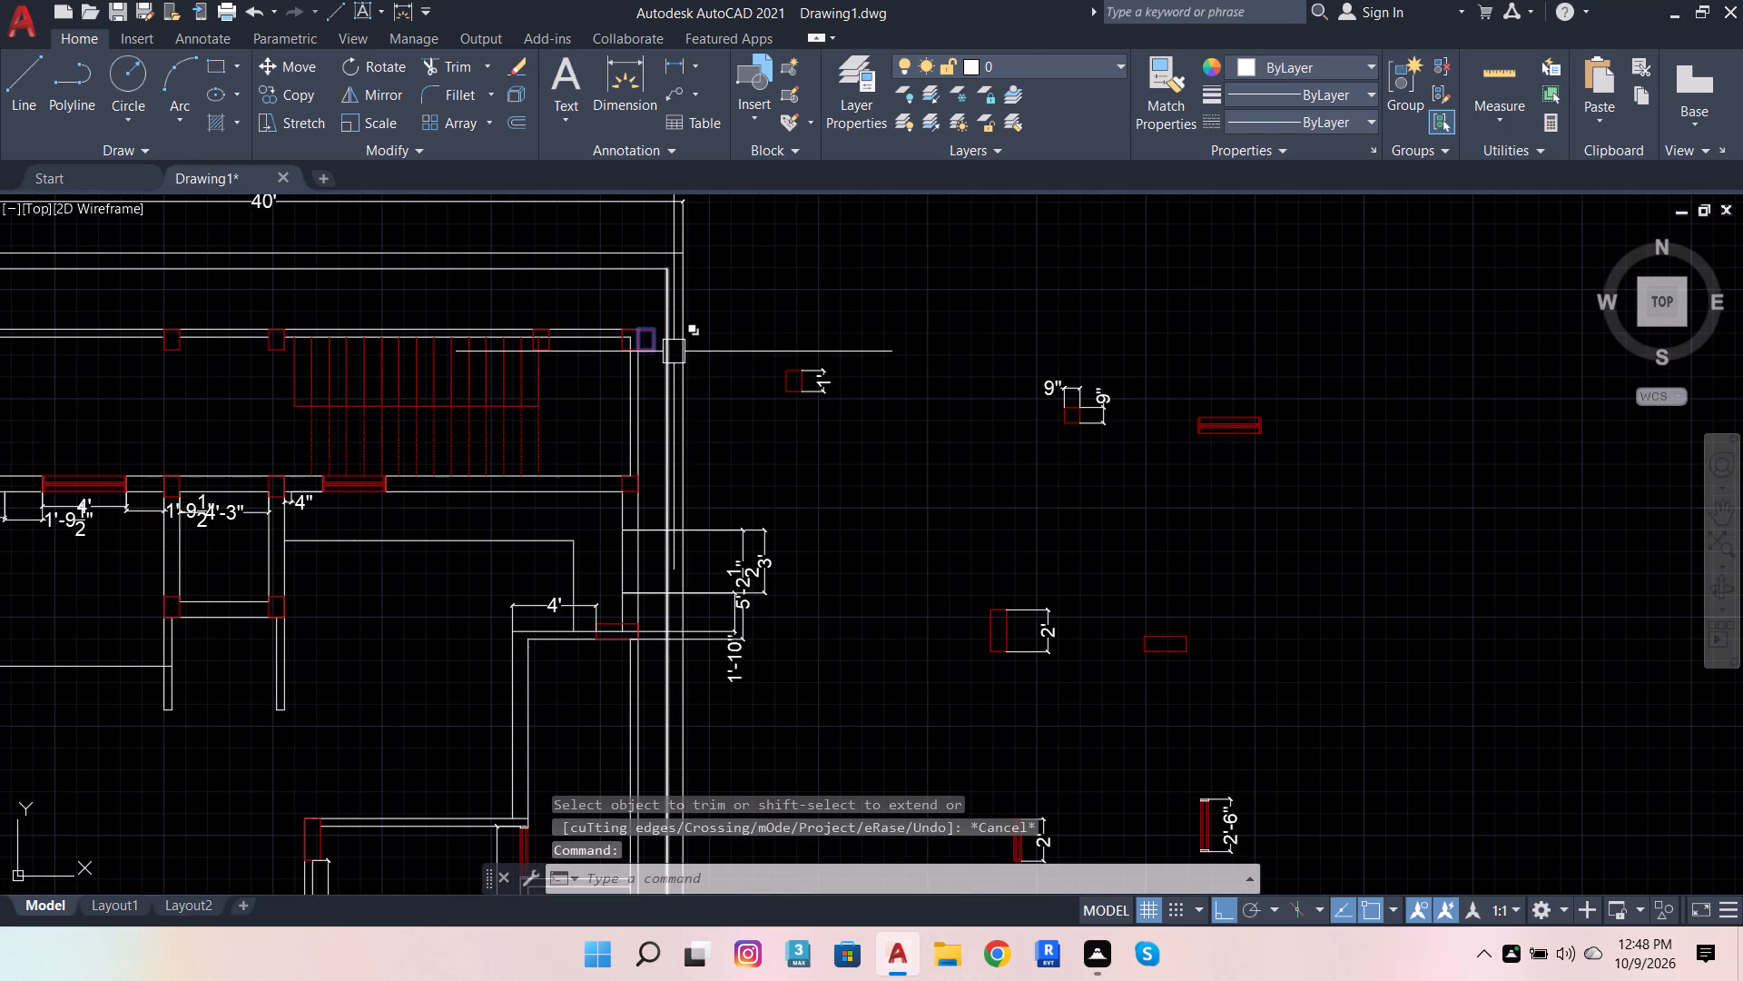
key(Delete)
Trim the inner wall lines inside the upper-right corner column.
scroll(695, 376, down, 2)
scroll(634, 408, up, 1)
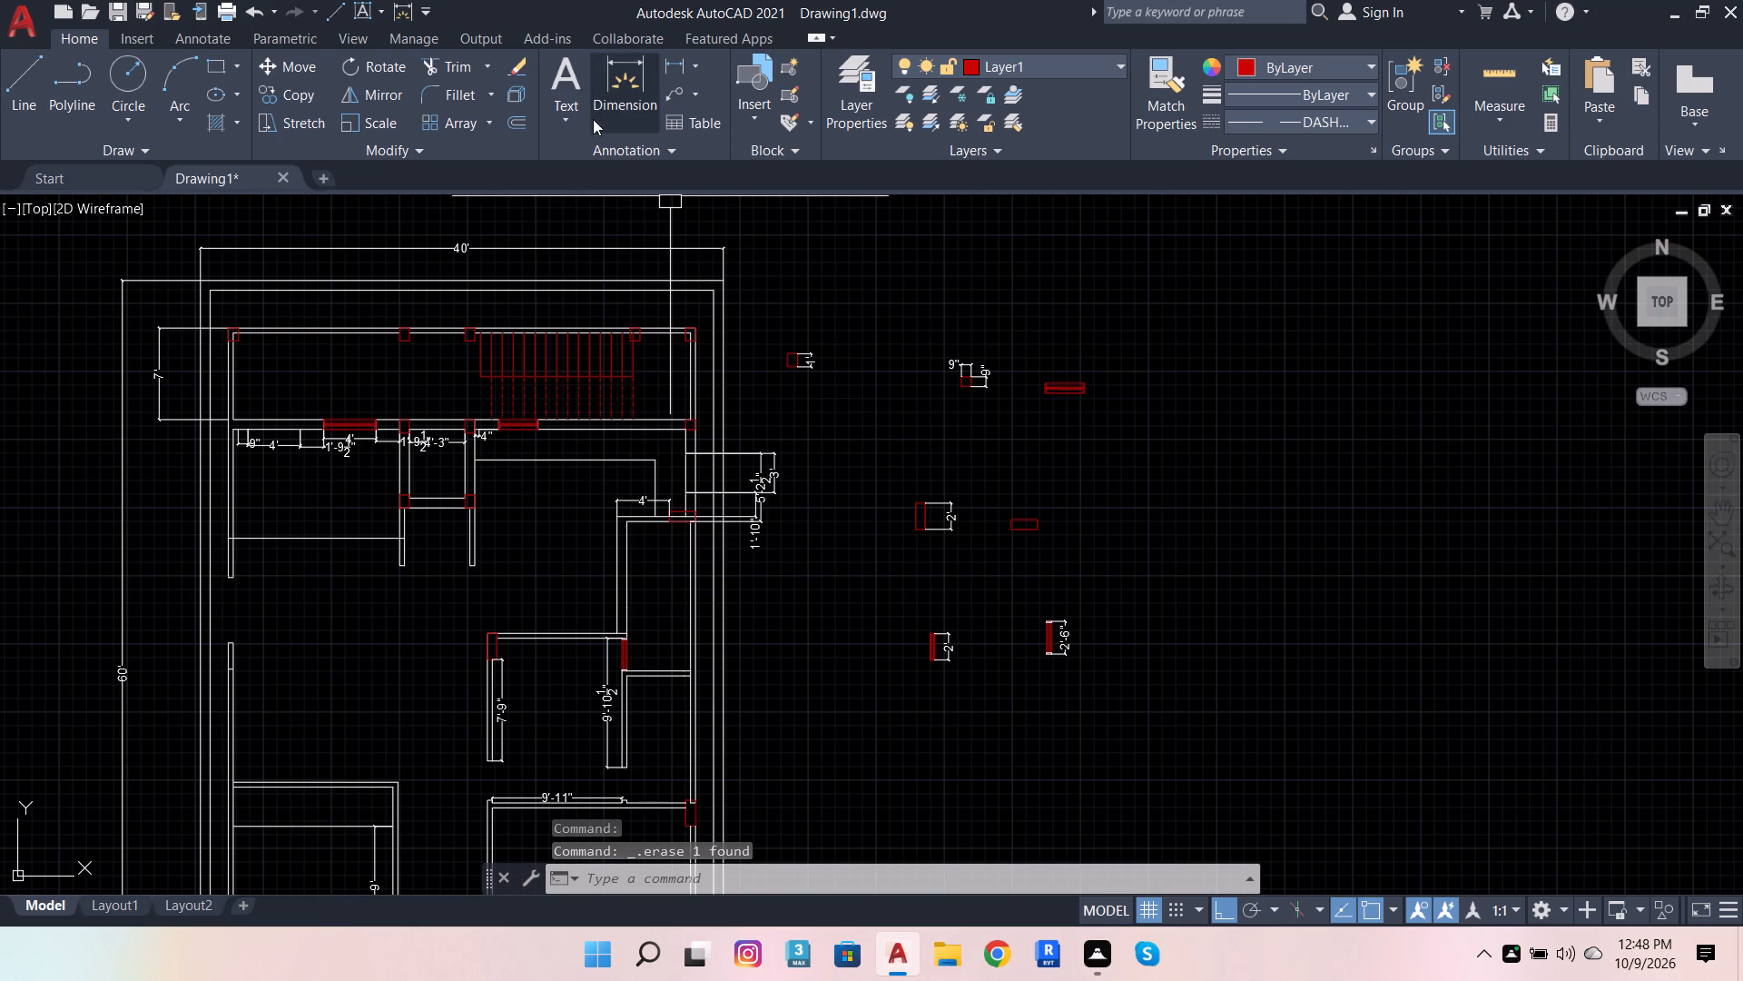
click(458, 64)
scroll(728, 331, up, 3)
scroll(581, 302, up, 4)
click(440, 481)
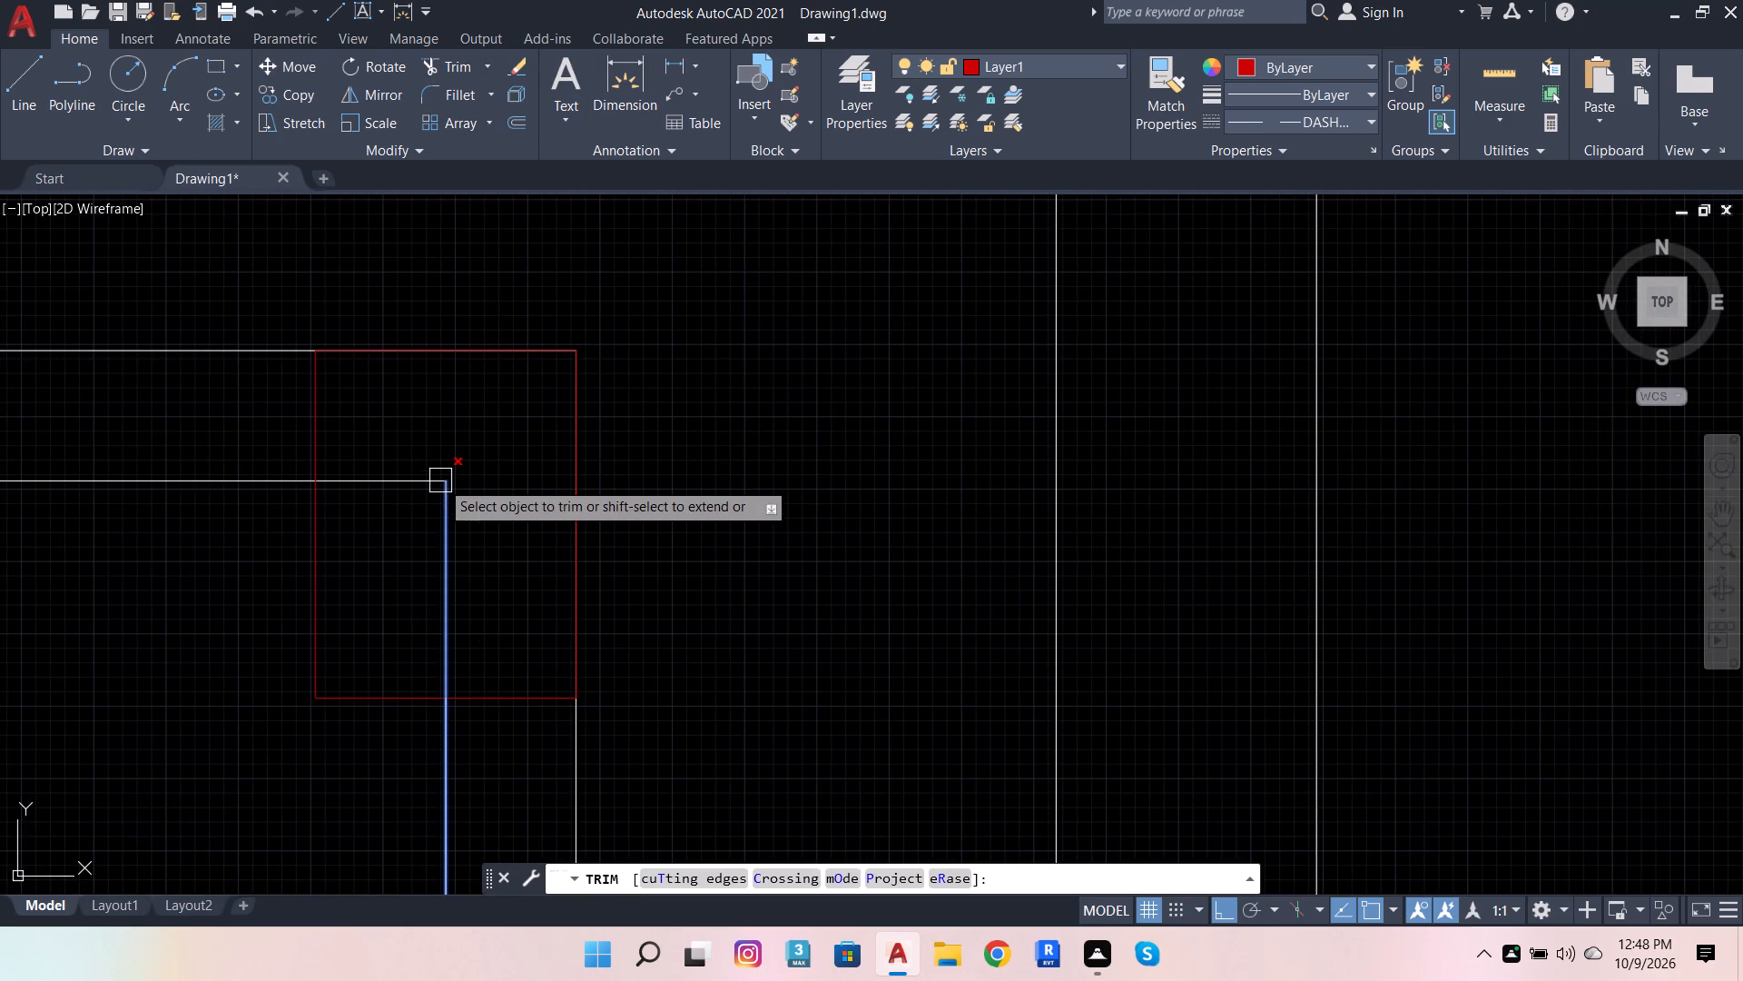
click(427, 470)
scroll(498, 476, down, 3)
scroll(670, 454, down, 3)
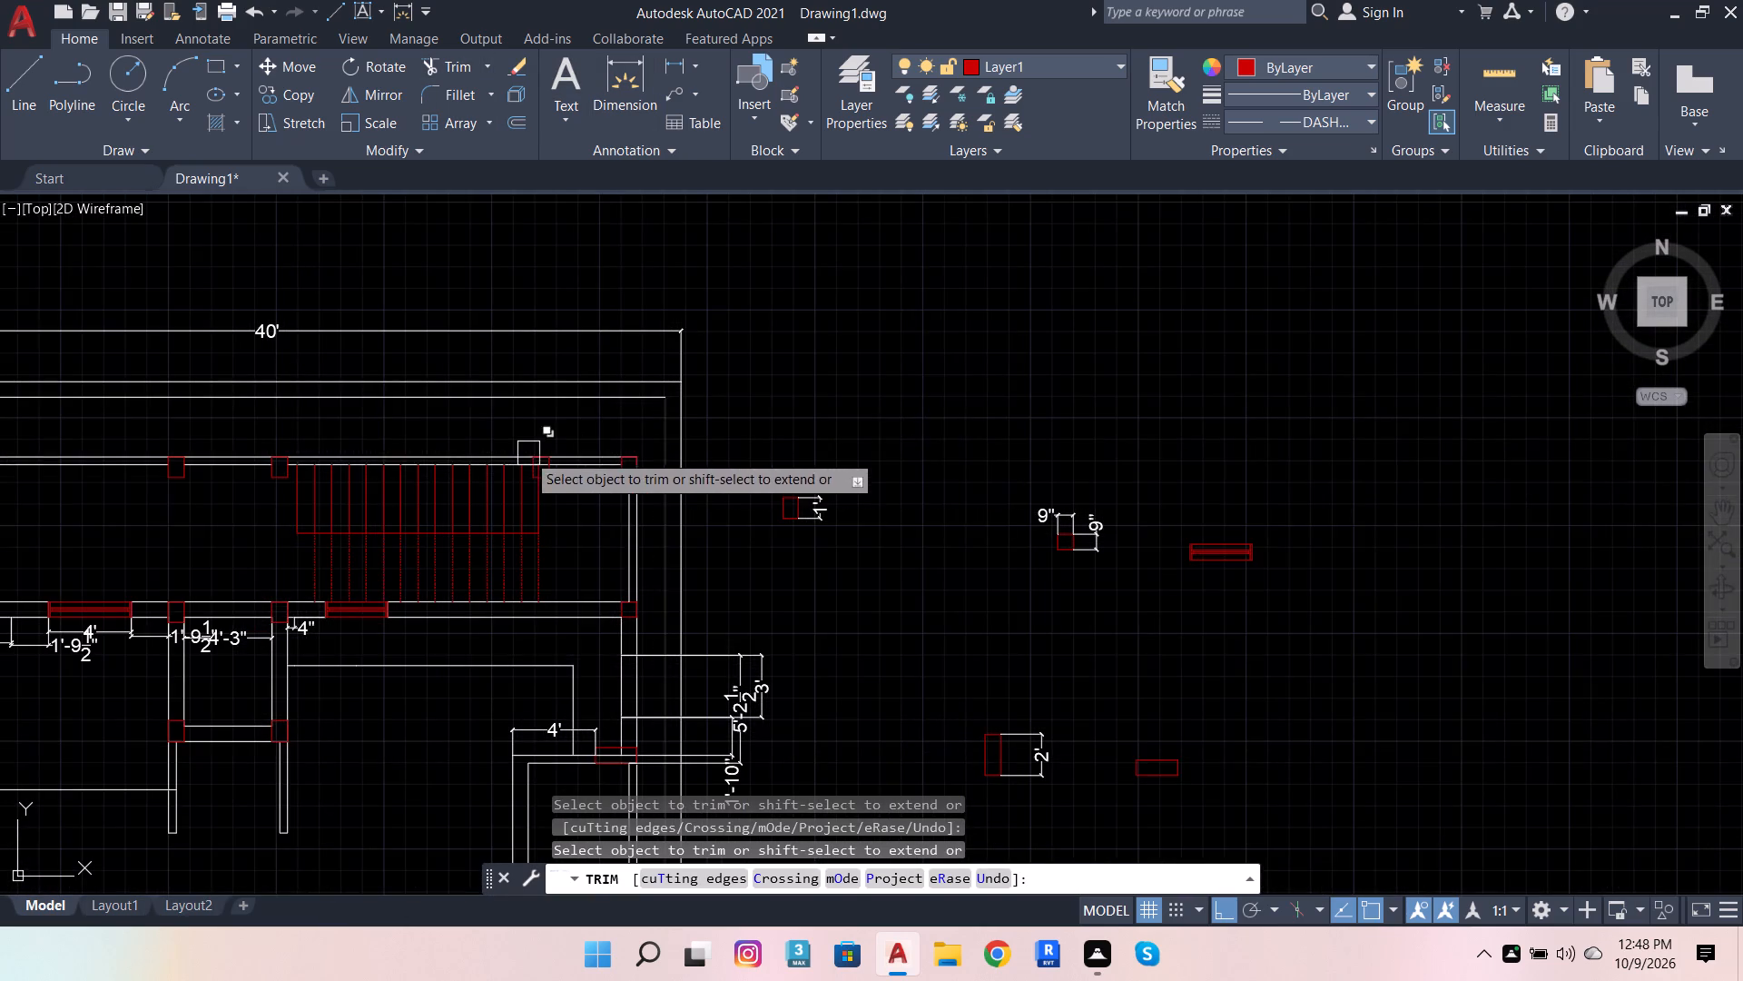
scroll(517, 449, up, 4)
scroll(652, 511, up, 2)
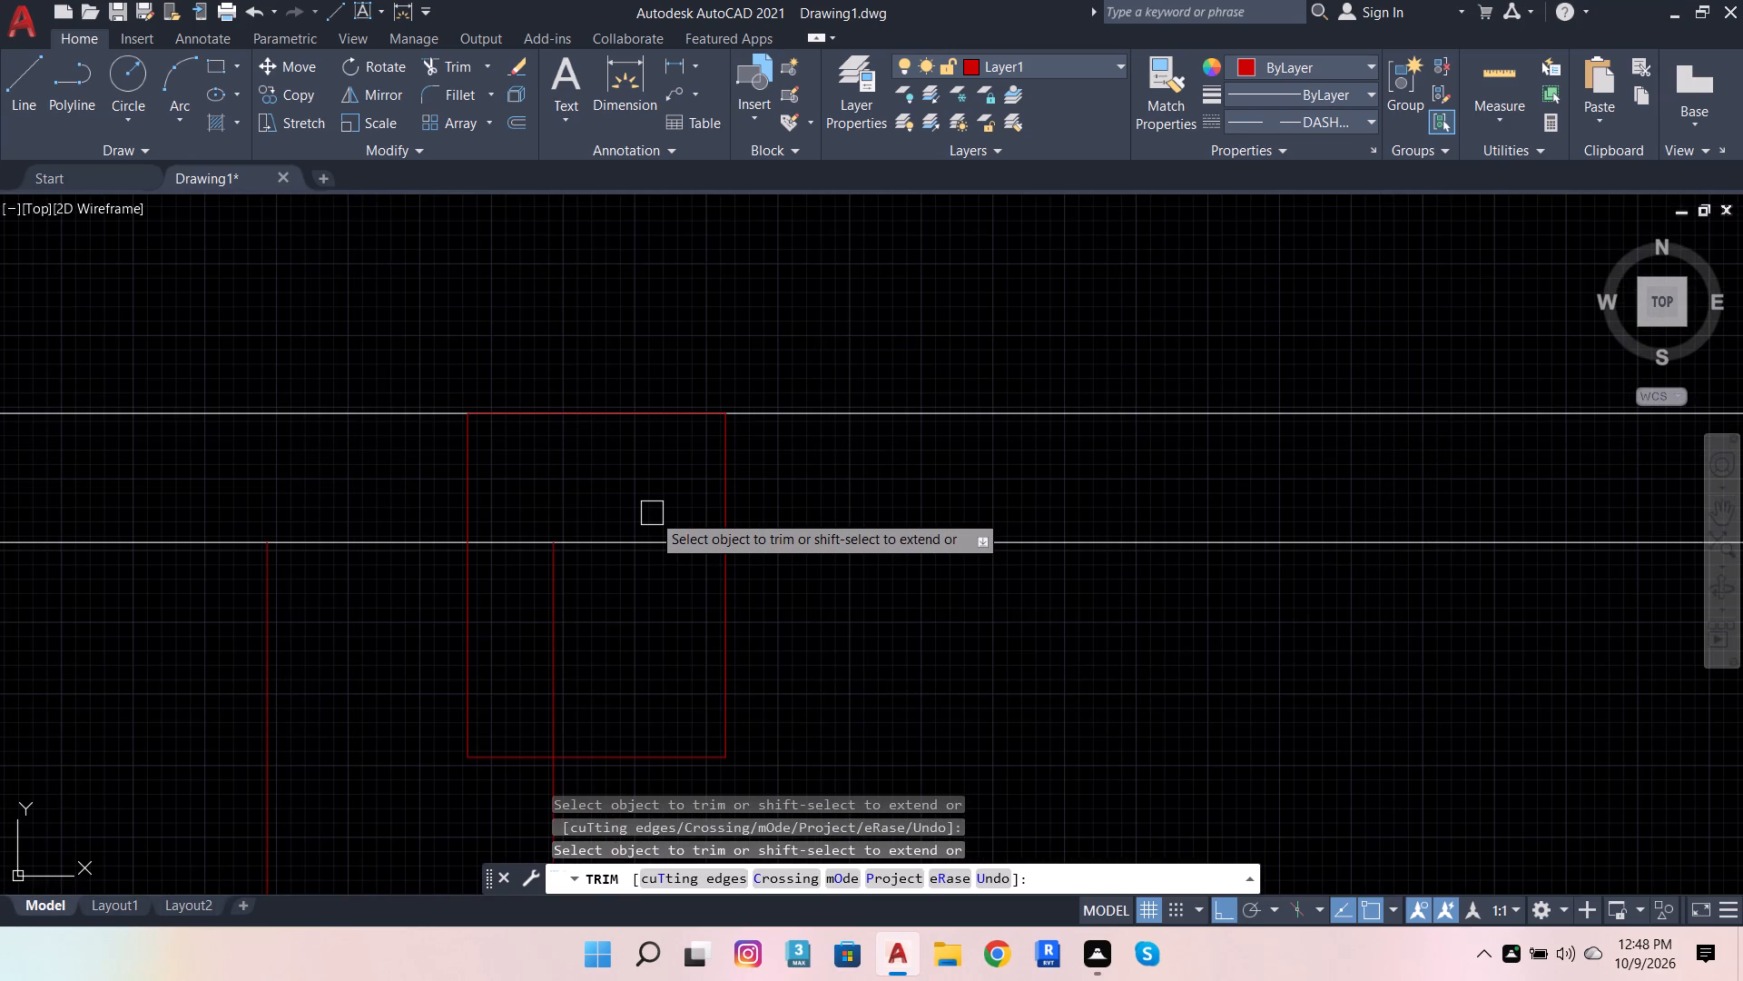
key(Escape)
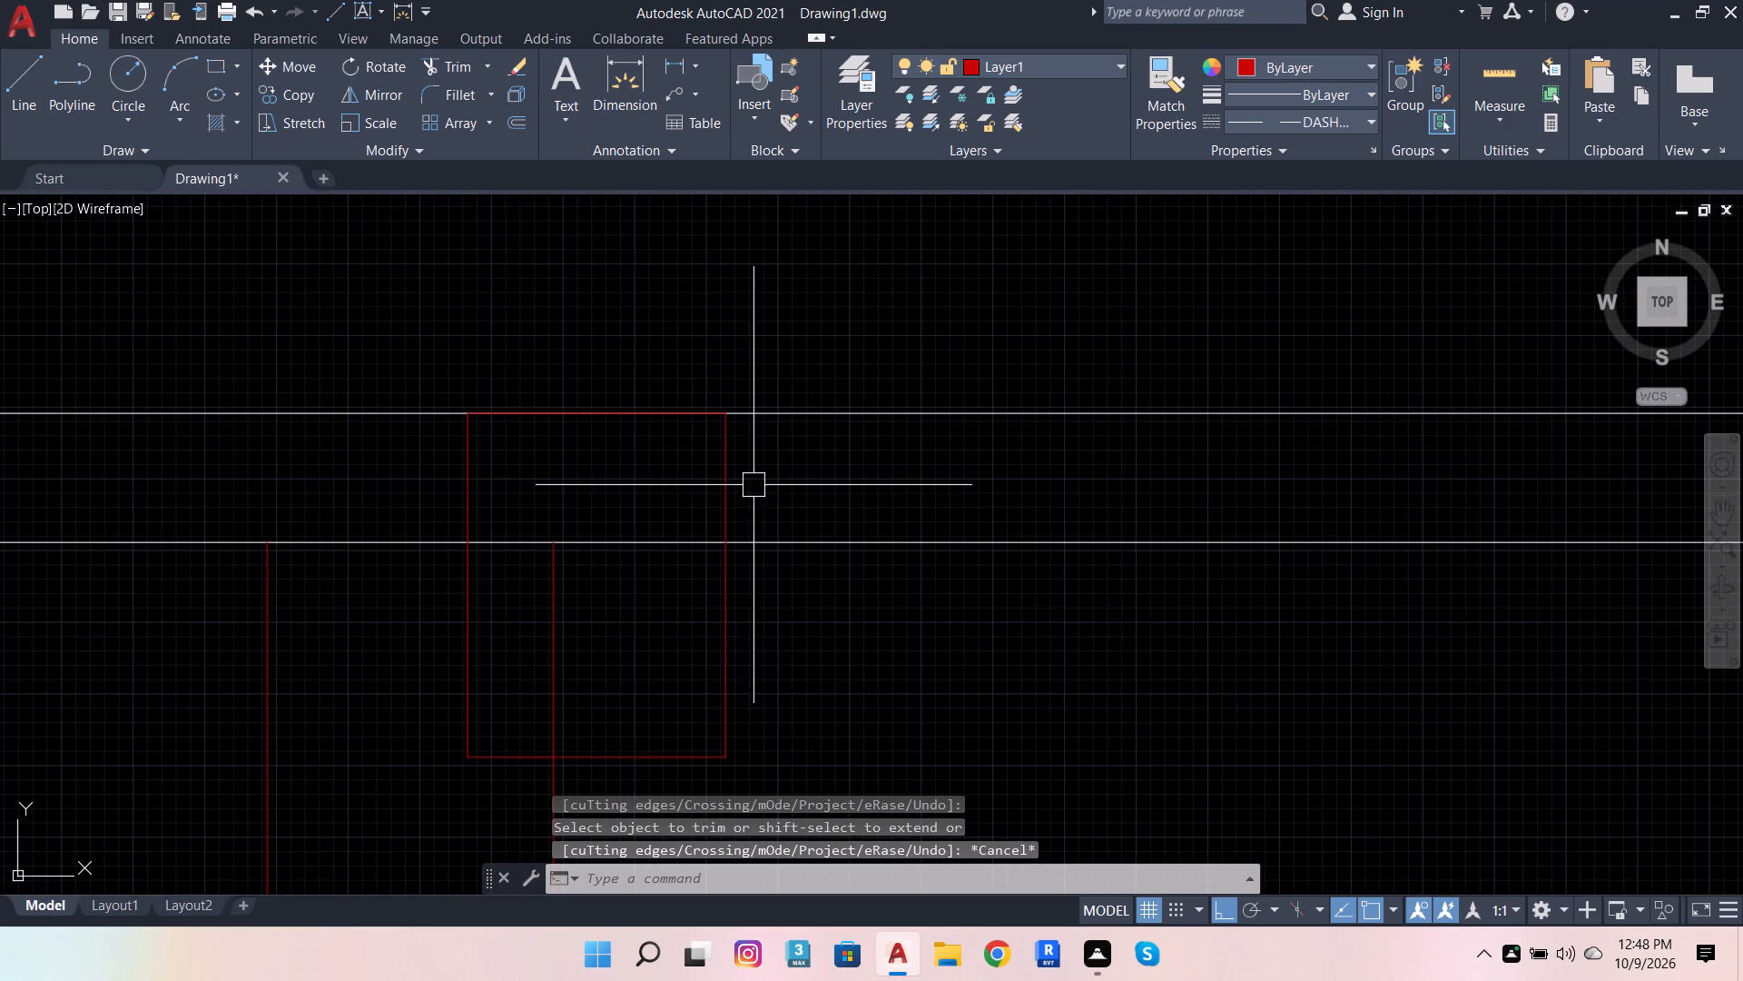
Delete the stray column on the upper wall at the right end of the staircase.
click(730, 479)
scroll(829, 510, down, 6)
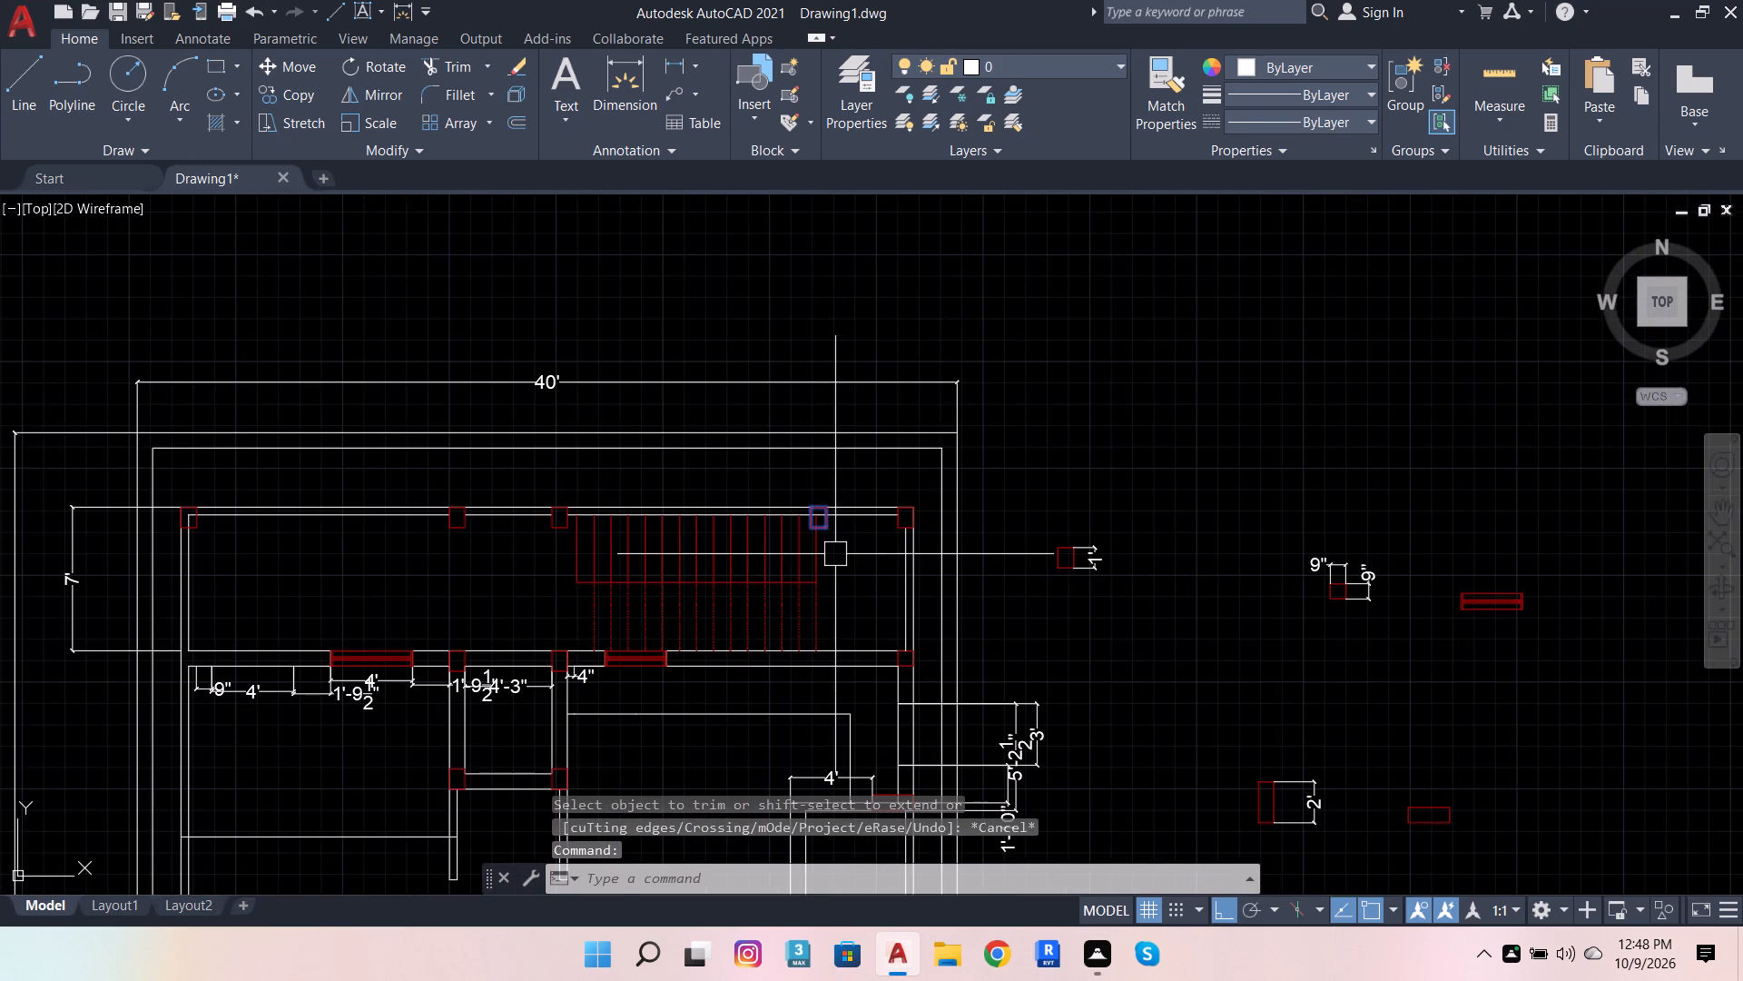
key(Delete)
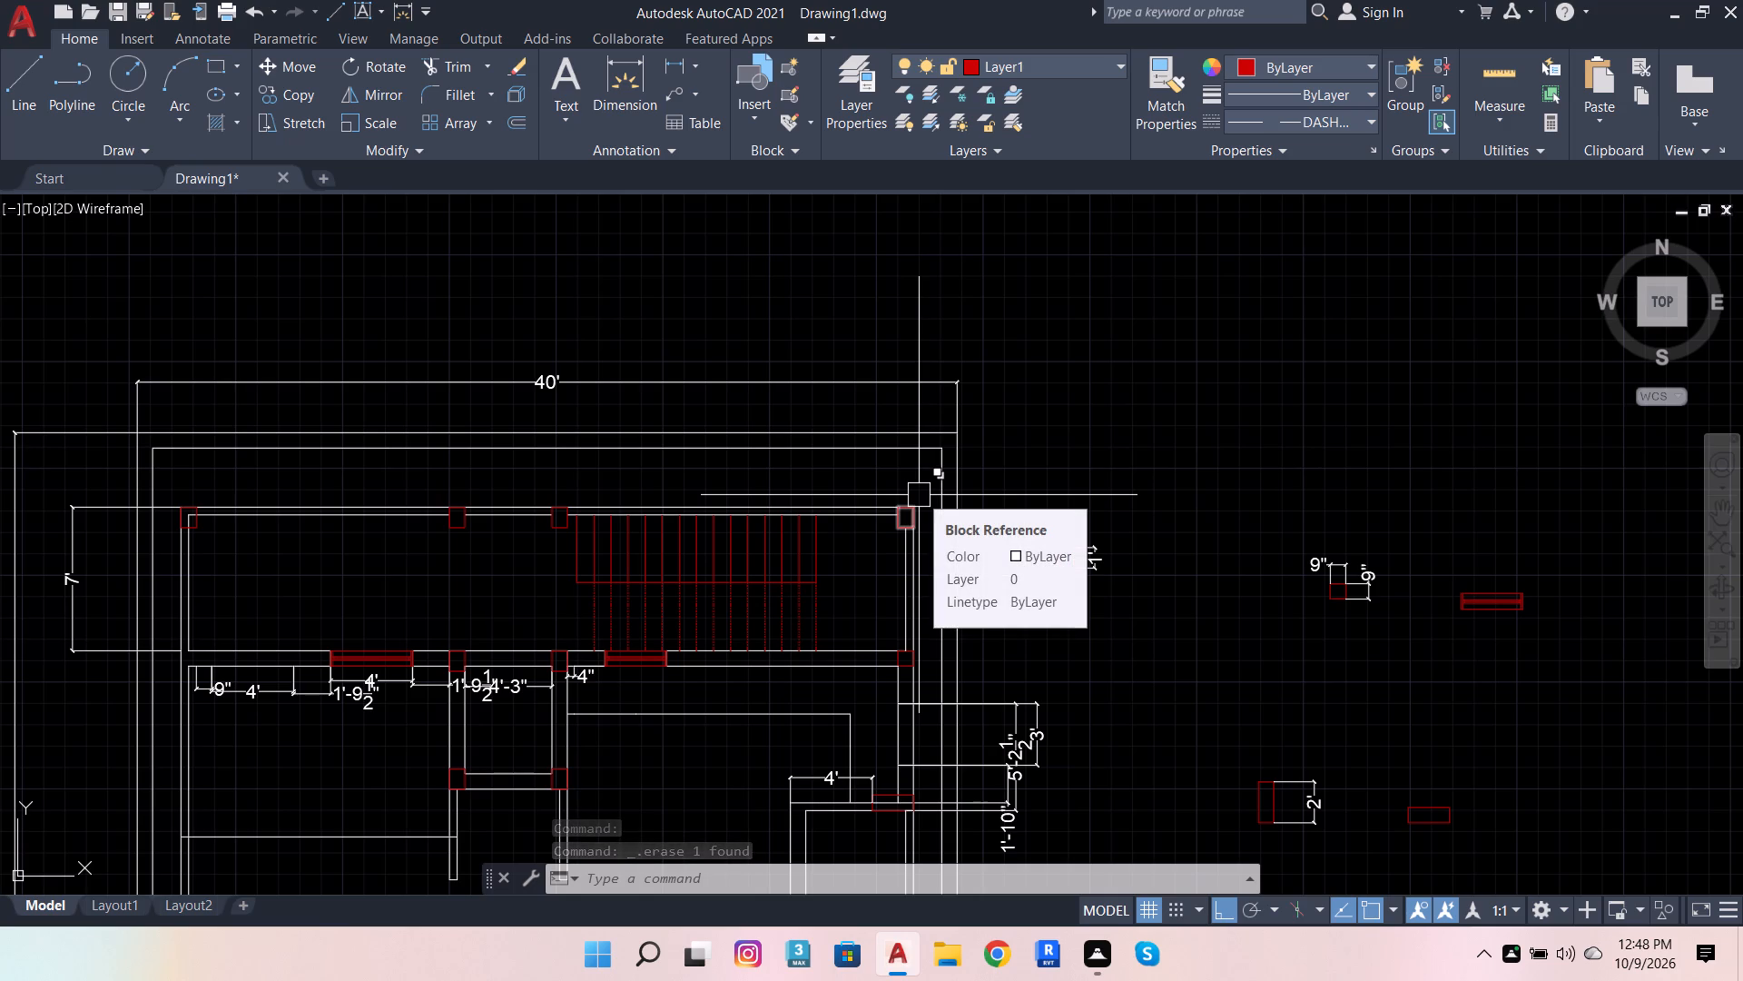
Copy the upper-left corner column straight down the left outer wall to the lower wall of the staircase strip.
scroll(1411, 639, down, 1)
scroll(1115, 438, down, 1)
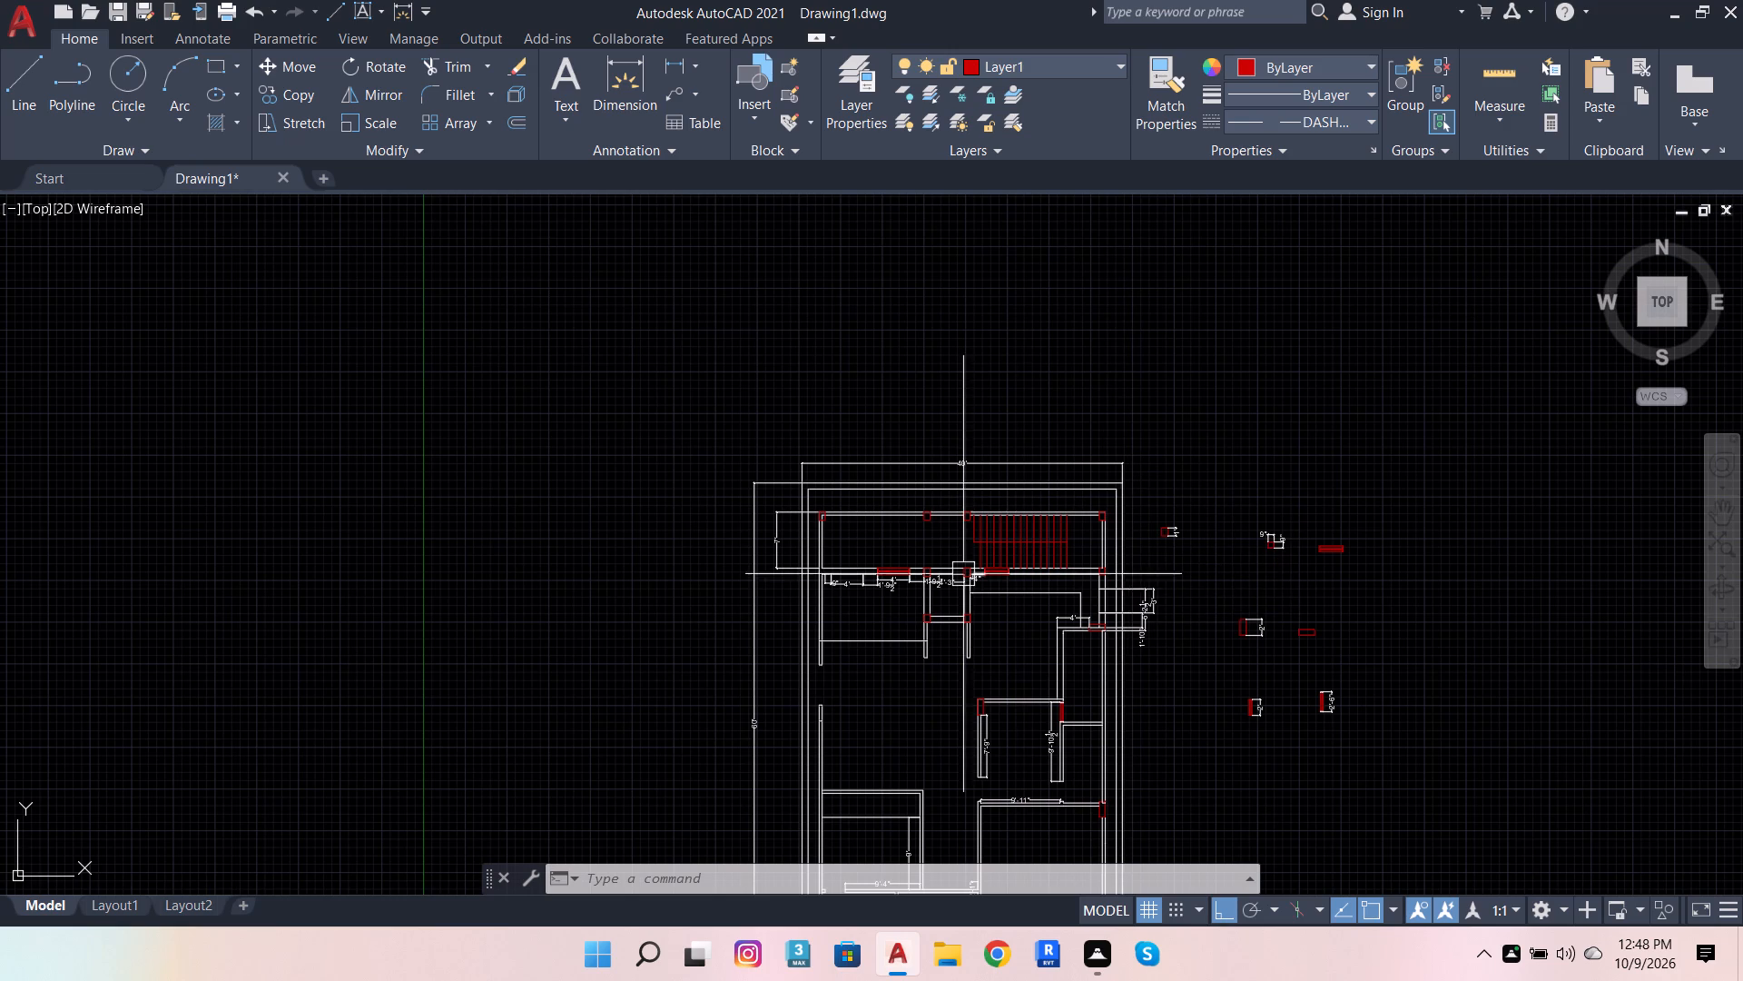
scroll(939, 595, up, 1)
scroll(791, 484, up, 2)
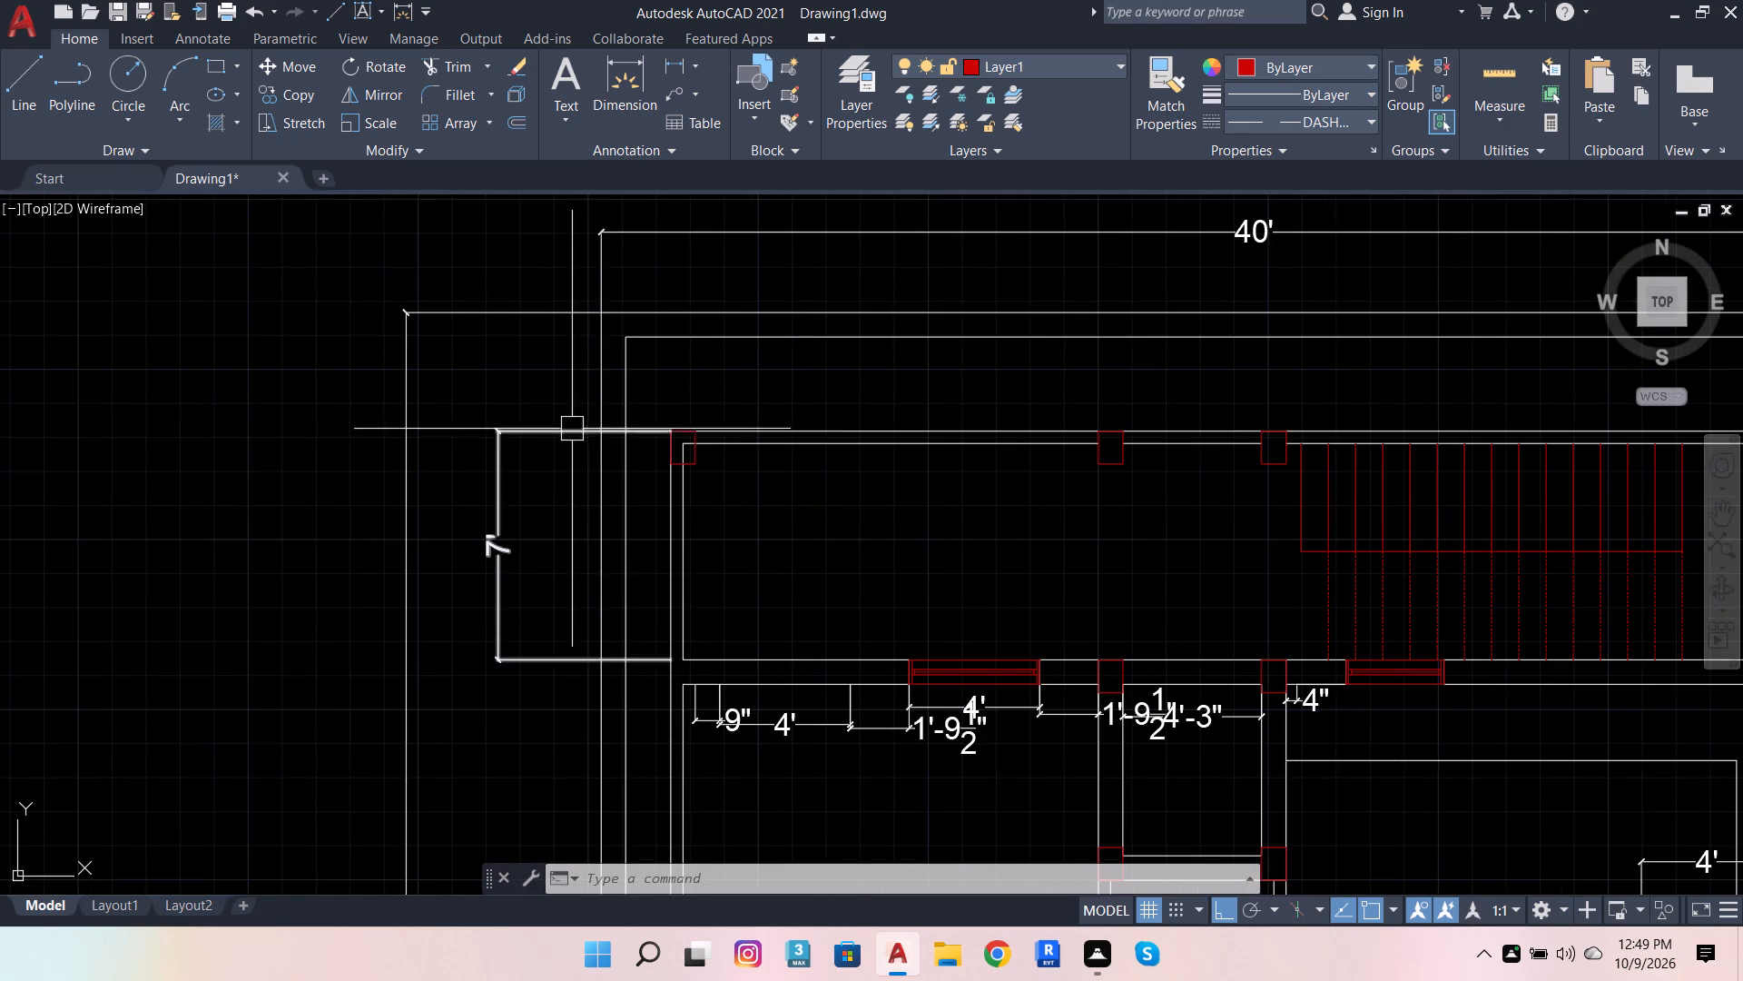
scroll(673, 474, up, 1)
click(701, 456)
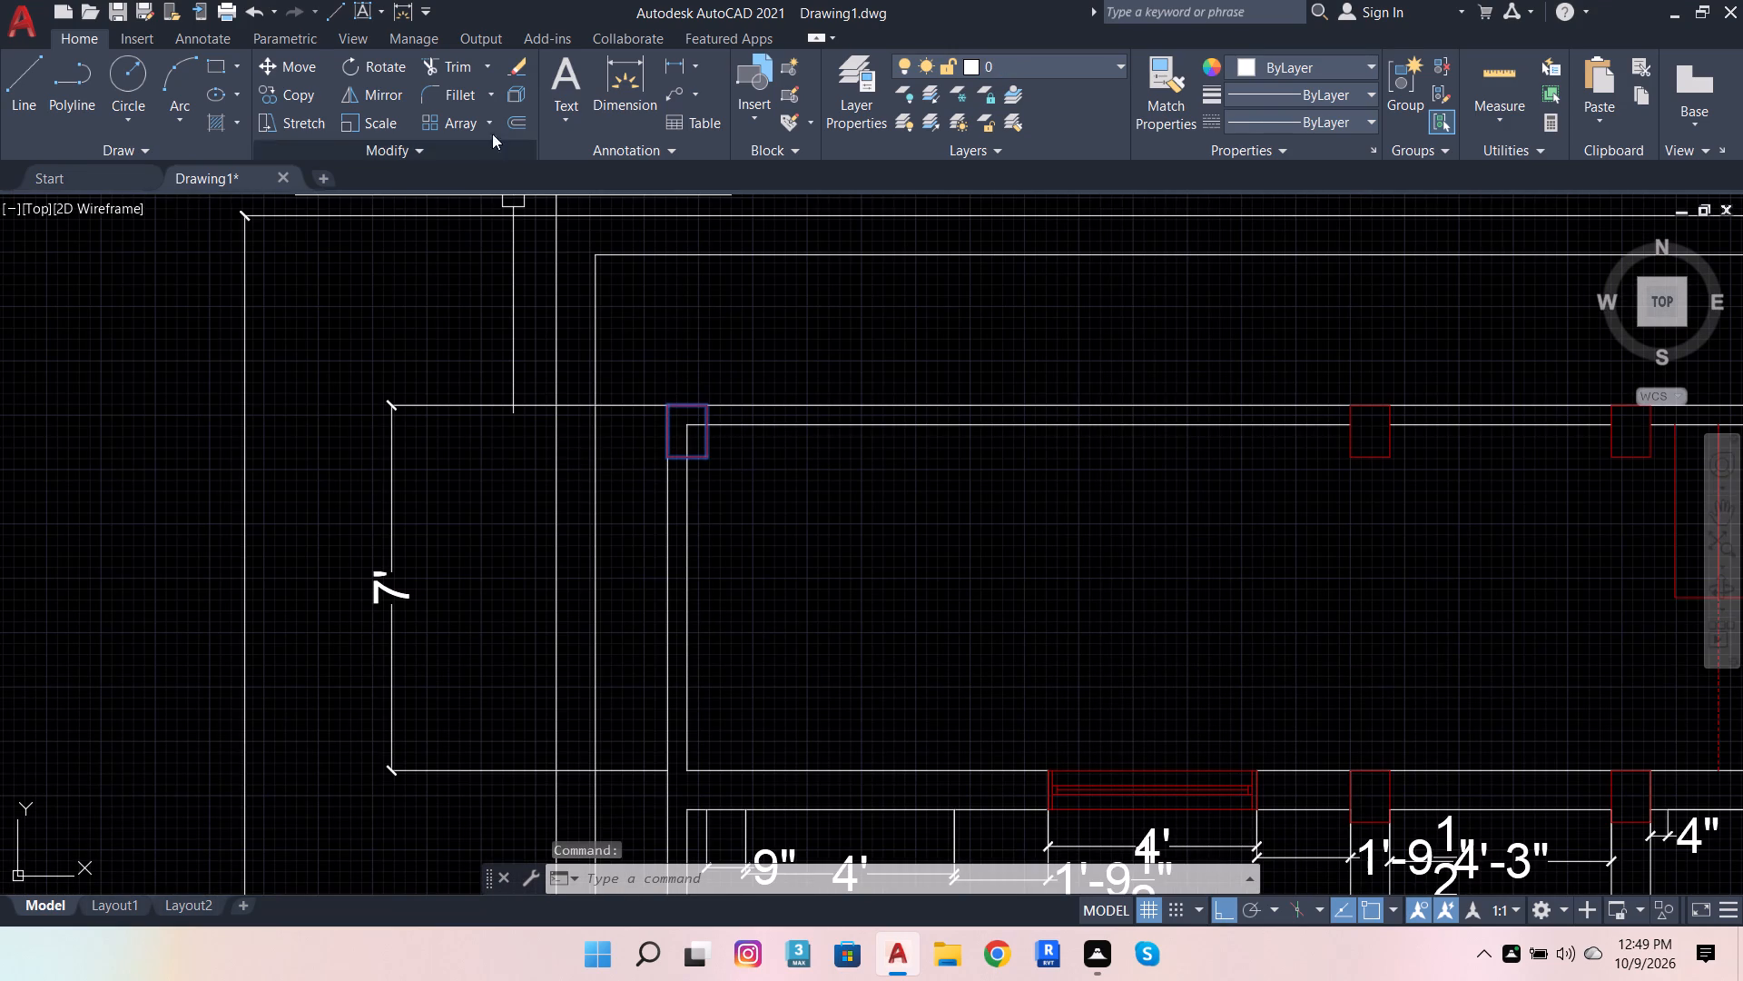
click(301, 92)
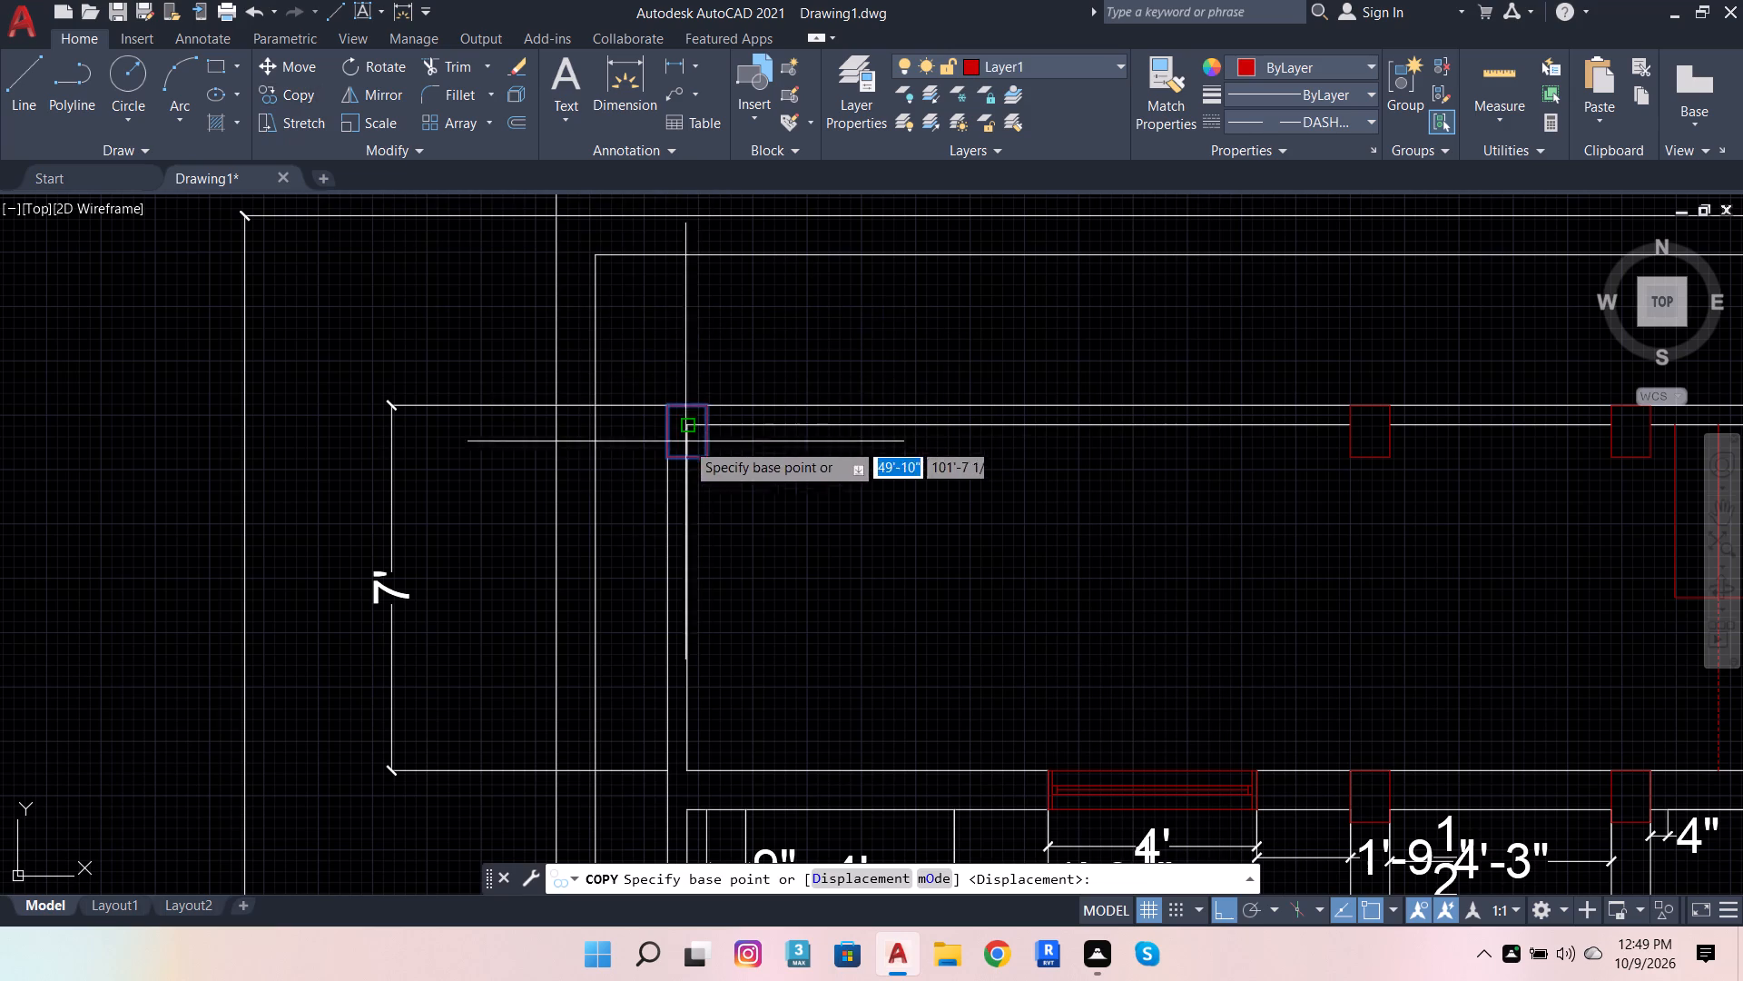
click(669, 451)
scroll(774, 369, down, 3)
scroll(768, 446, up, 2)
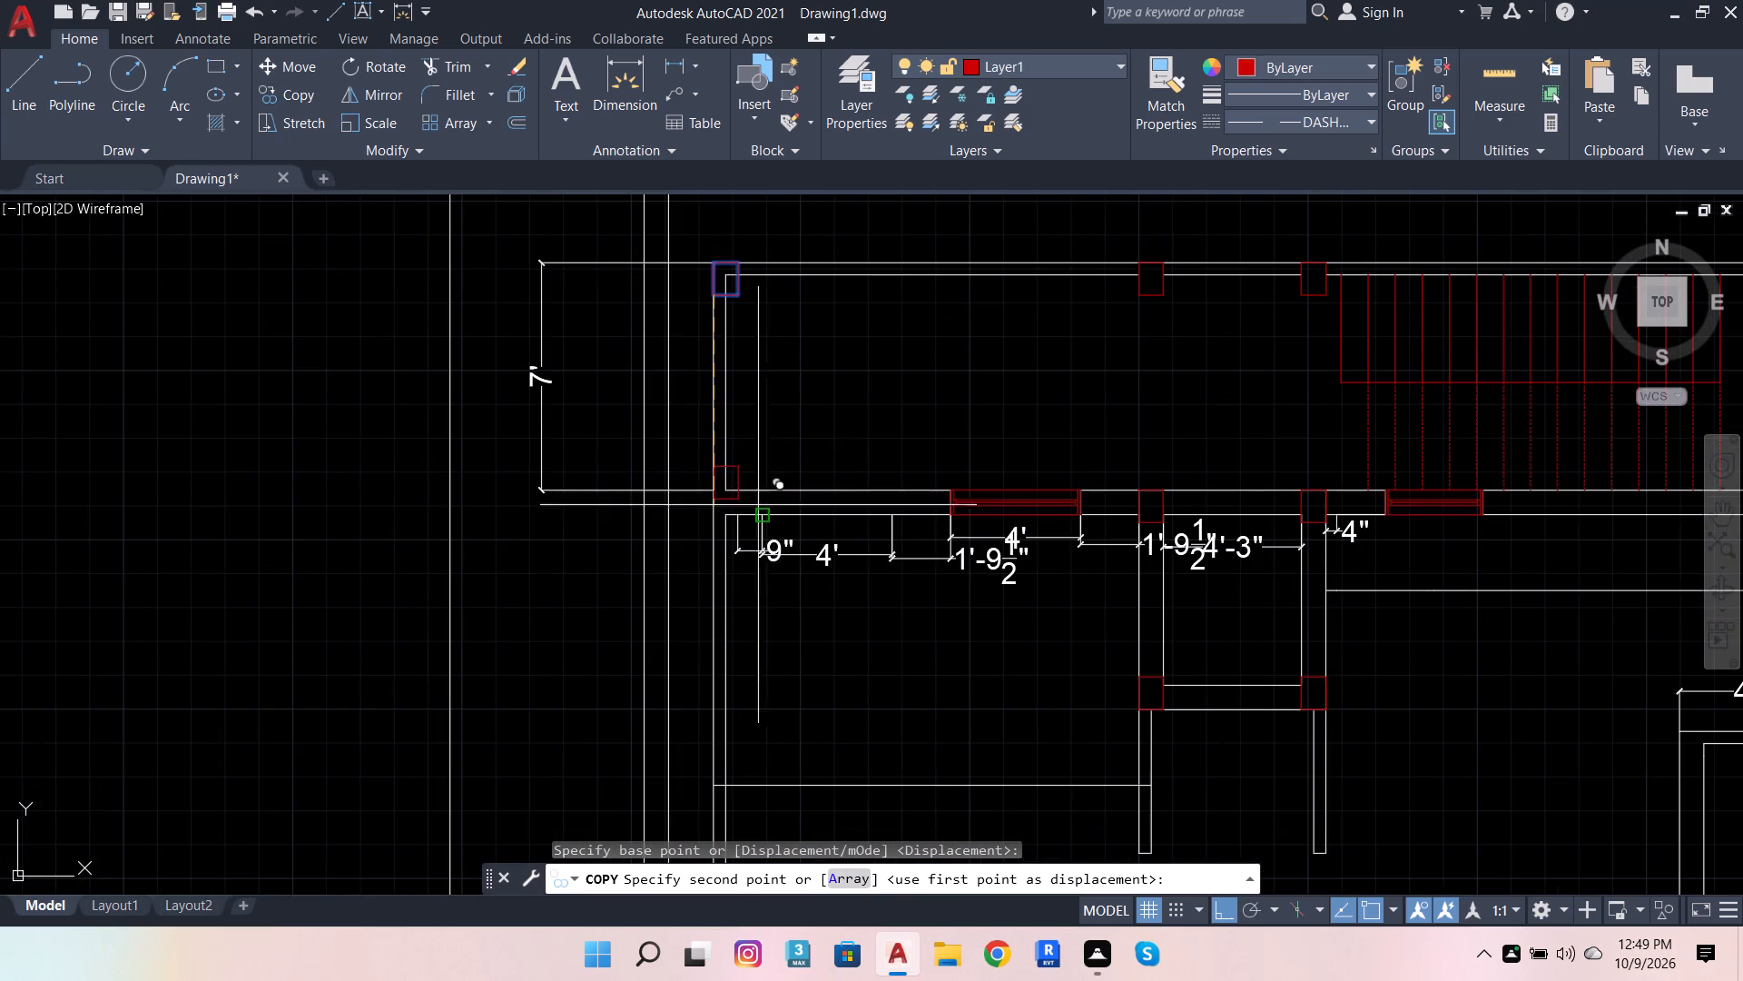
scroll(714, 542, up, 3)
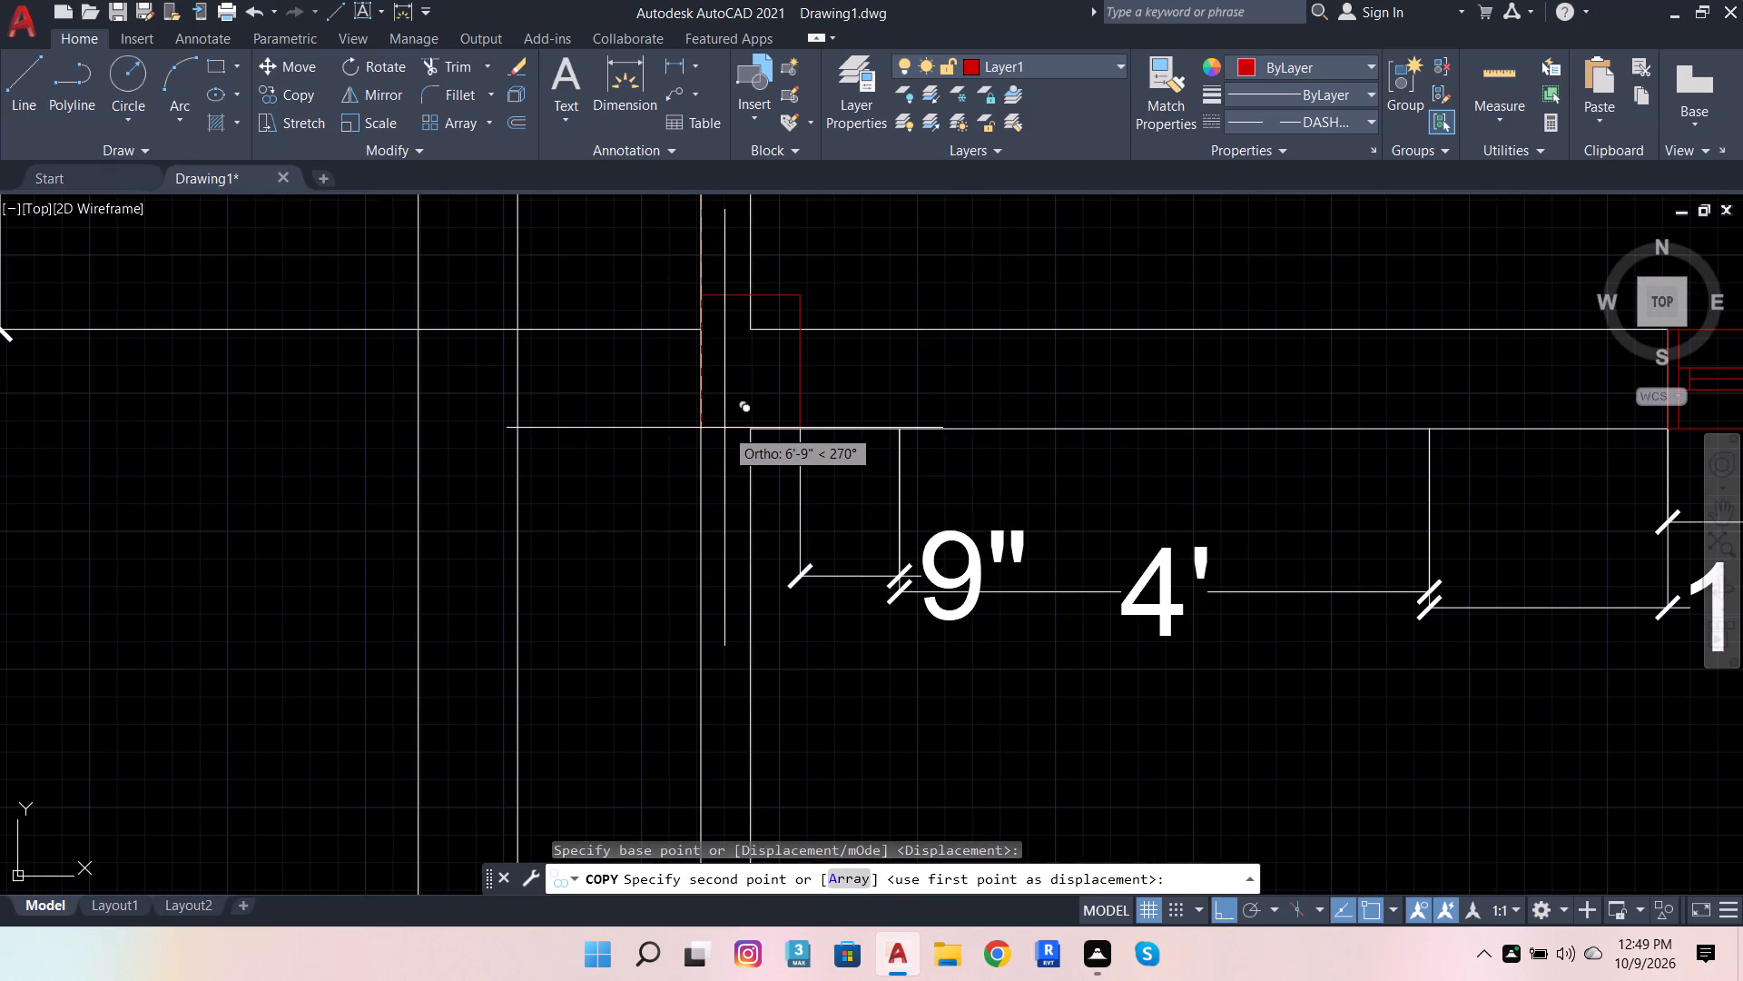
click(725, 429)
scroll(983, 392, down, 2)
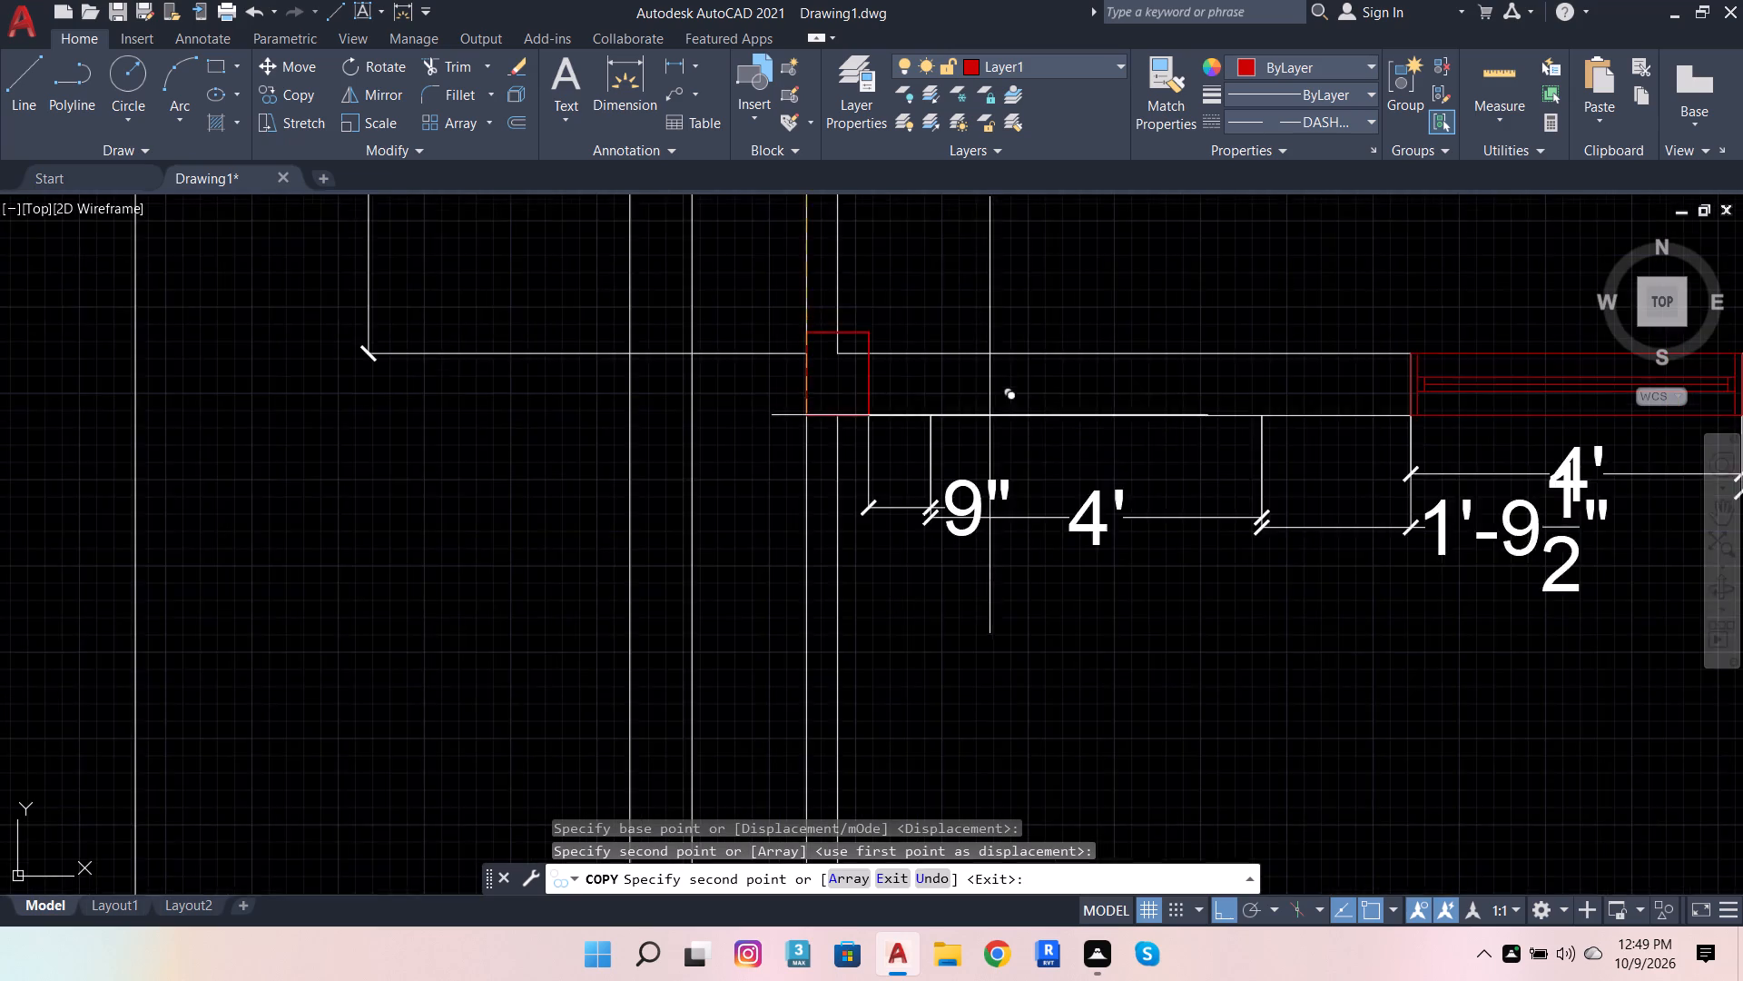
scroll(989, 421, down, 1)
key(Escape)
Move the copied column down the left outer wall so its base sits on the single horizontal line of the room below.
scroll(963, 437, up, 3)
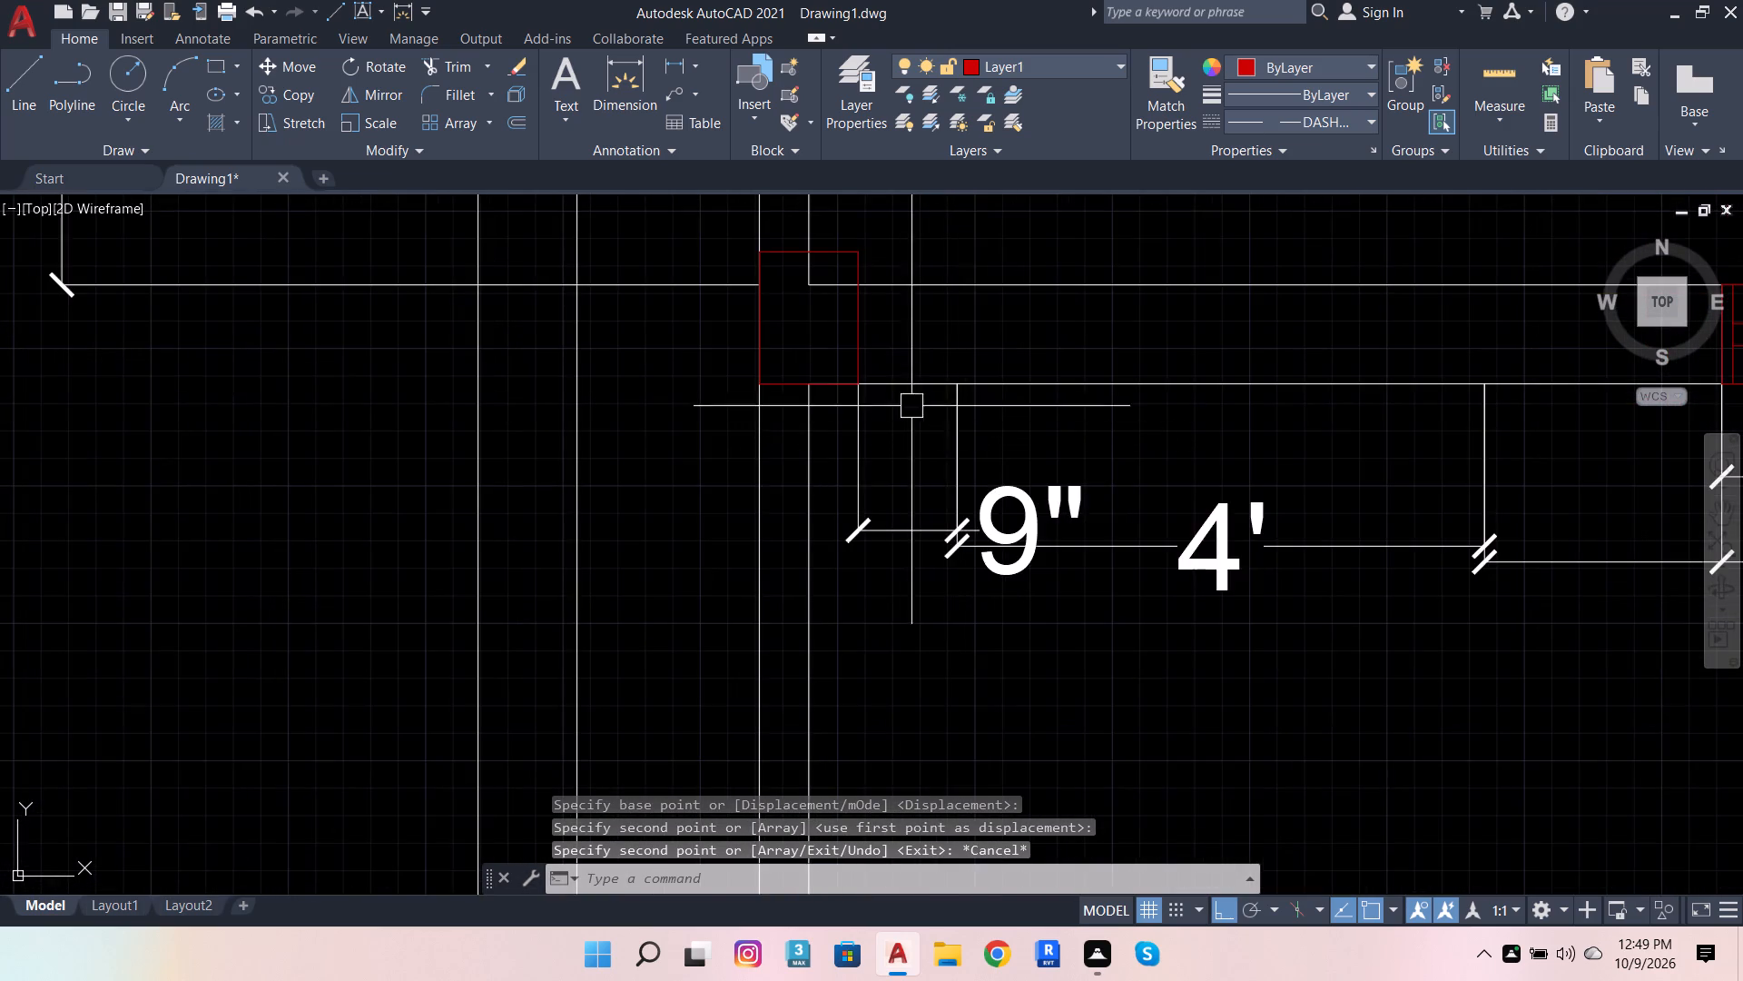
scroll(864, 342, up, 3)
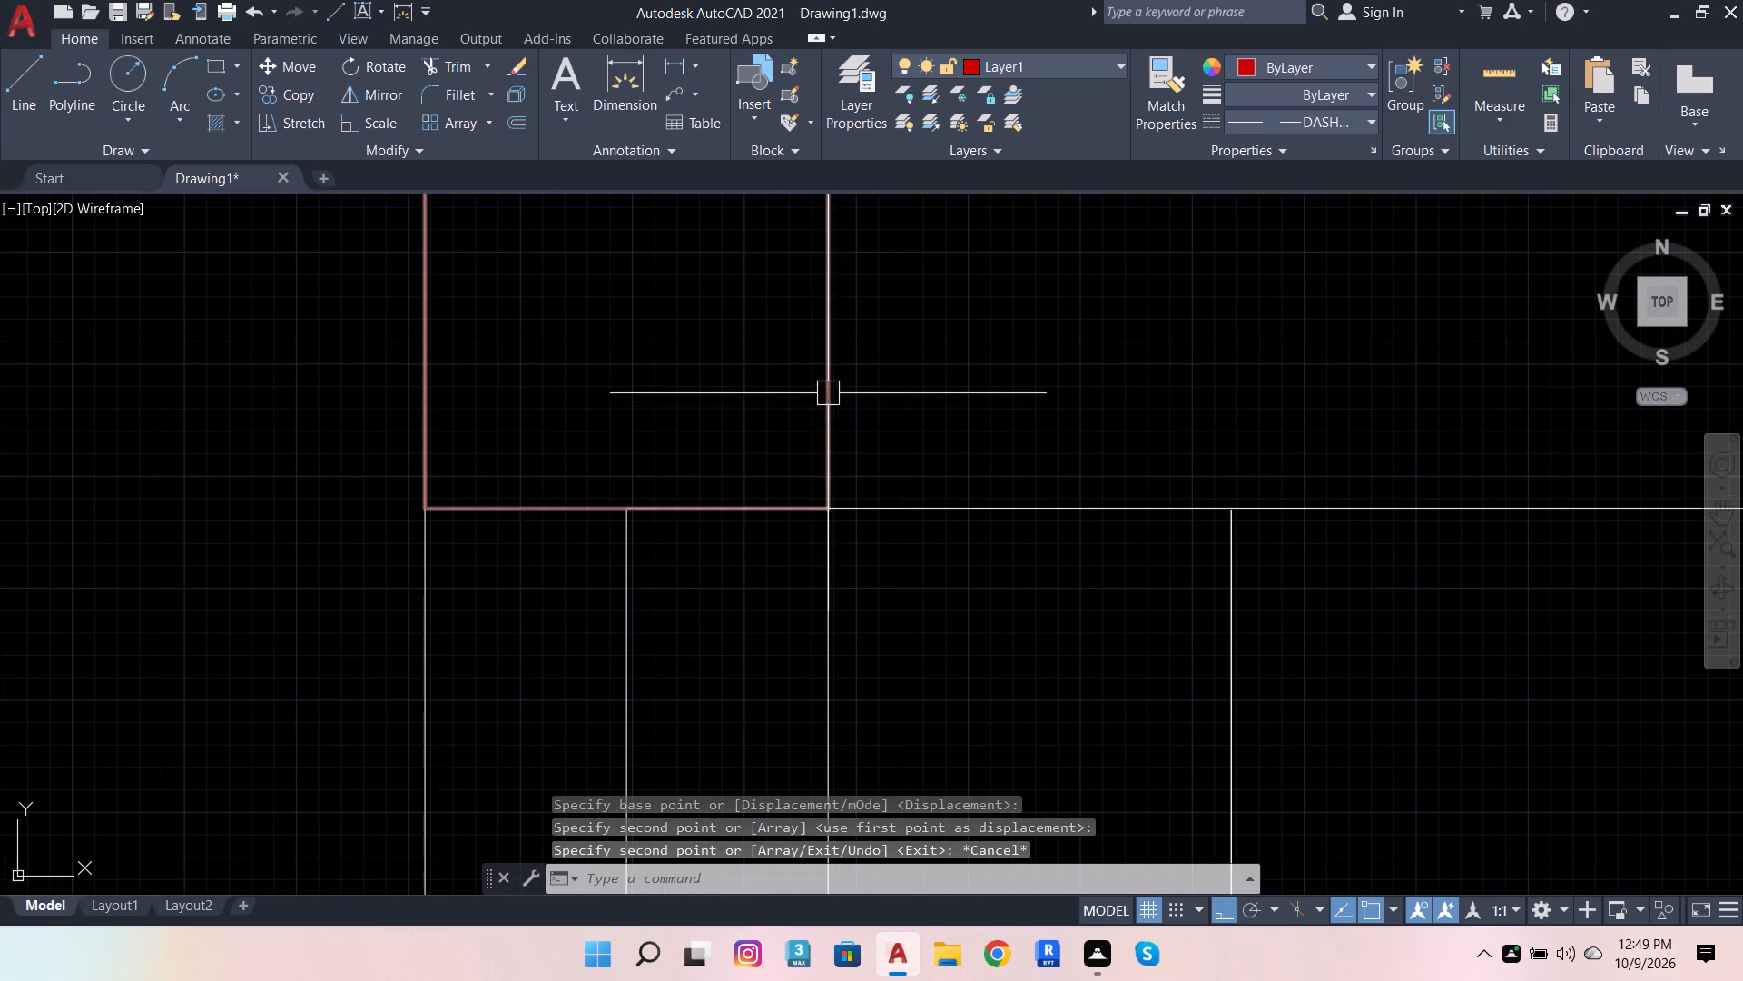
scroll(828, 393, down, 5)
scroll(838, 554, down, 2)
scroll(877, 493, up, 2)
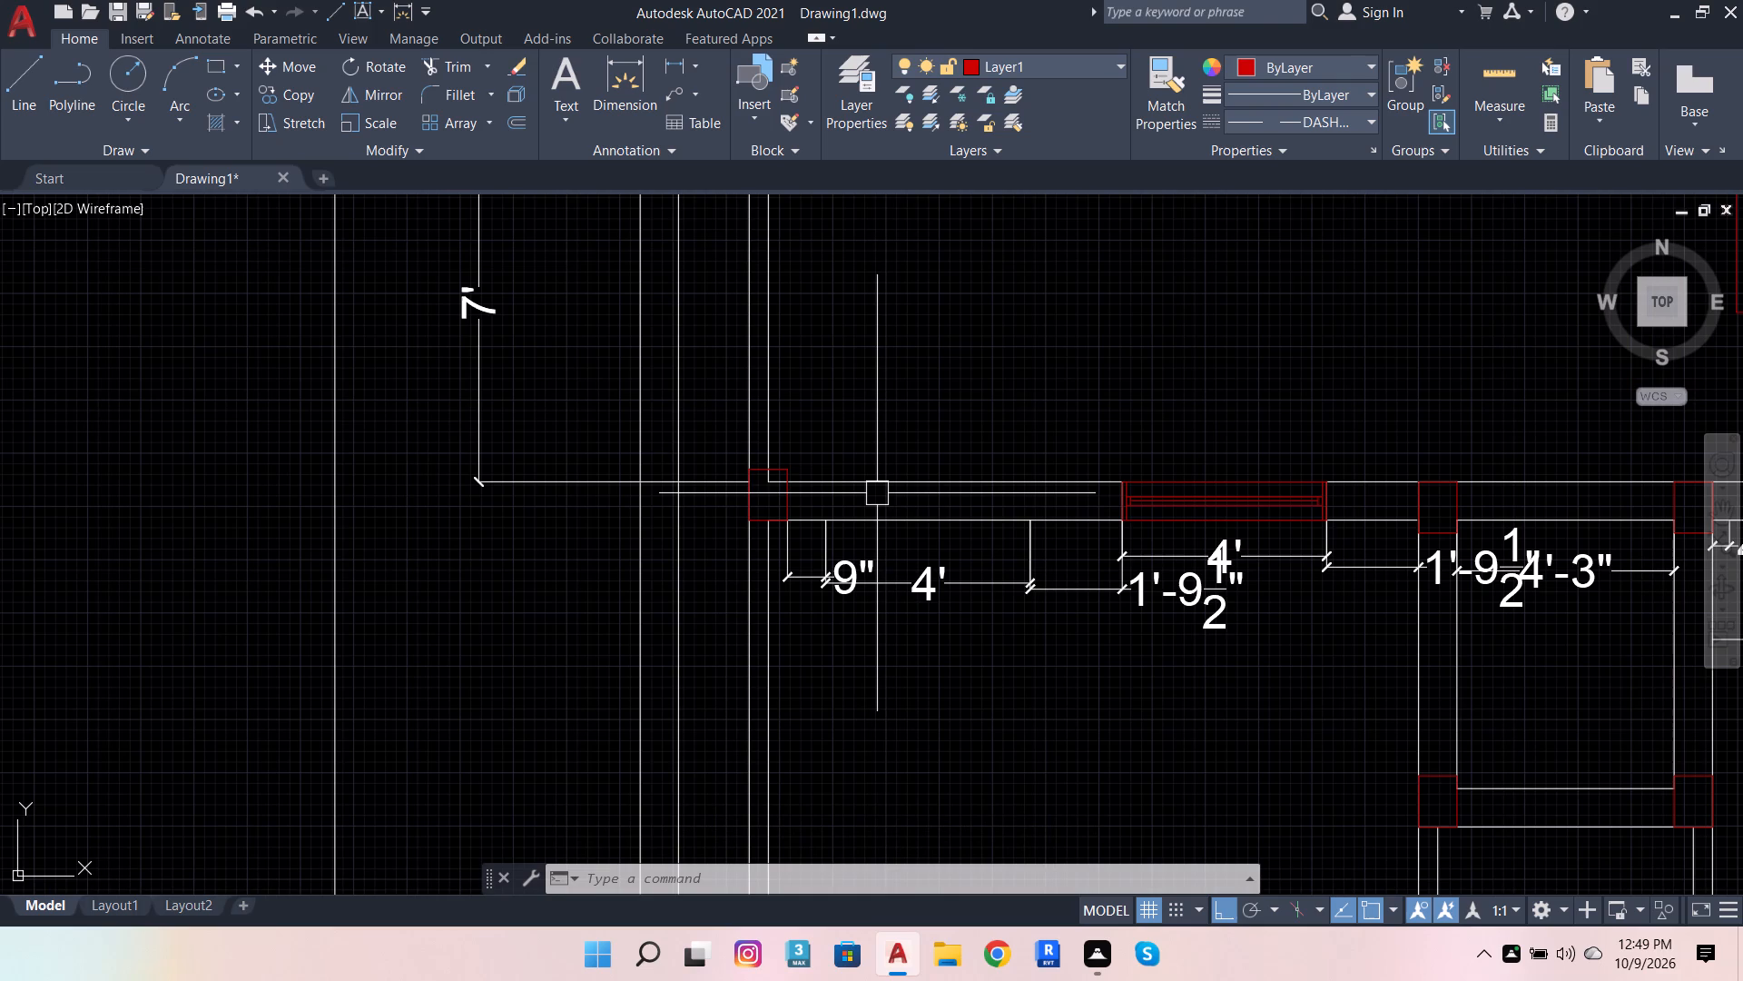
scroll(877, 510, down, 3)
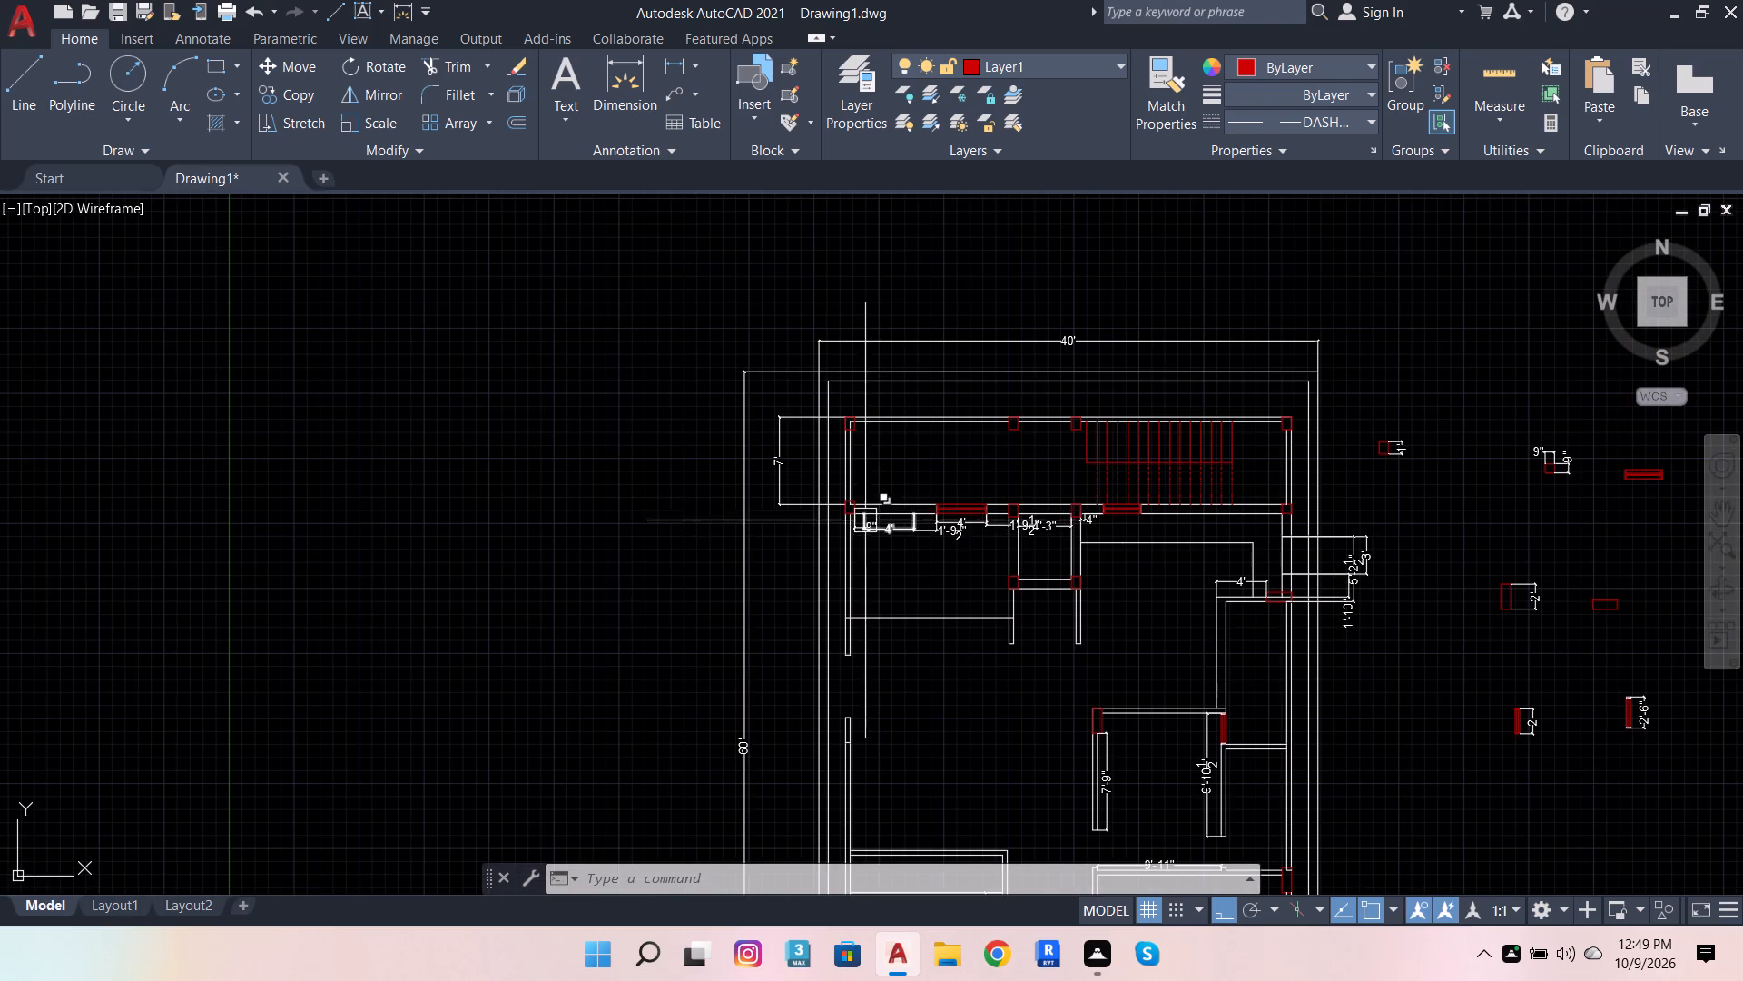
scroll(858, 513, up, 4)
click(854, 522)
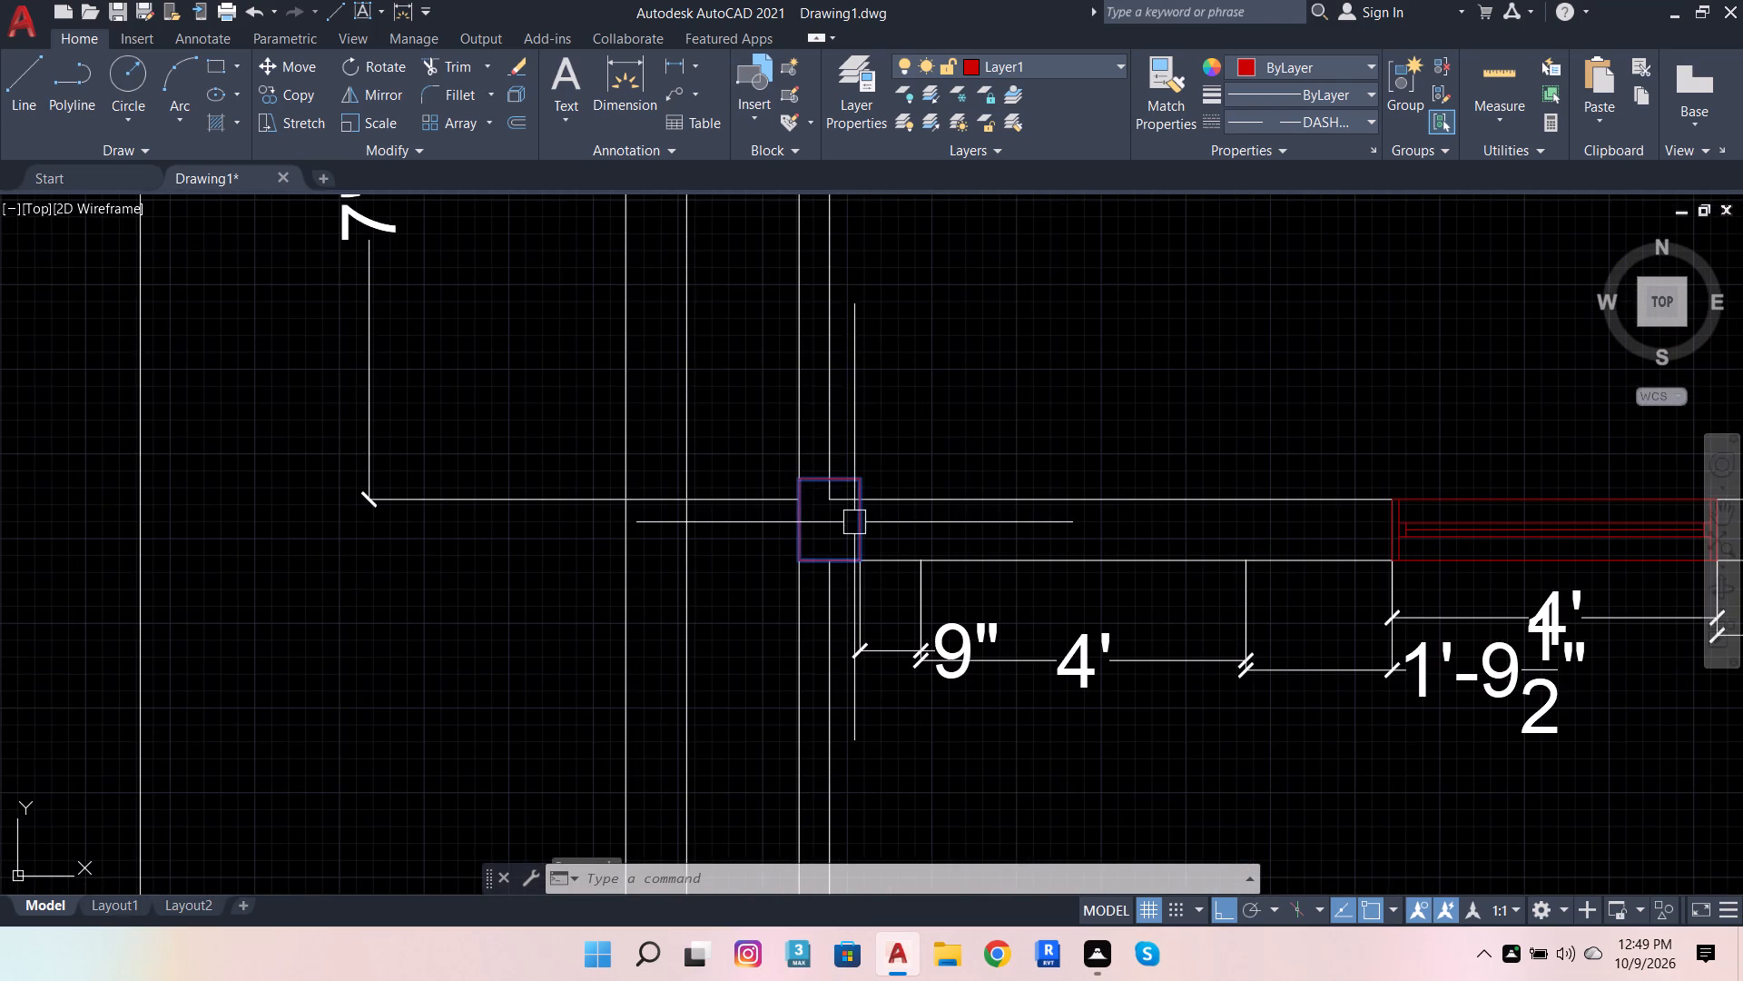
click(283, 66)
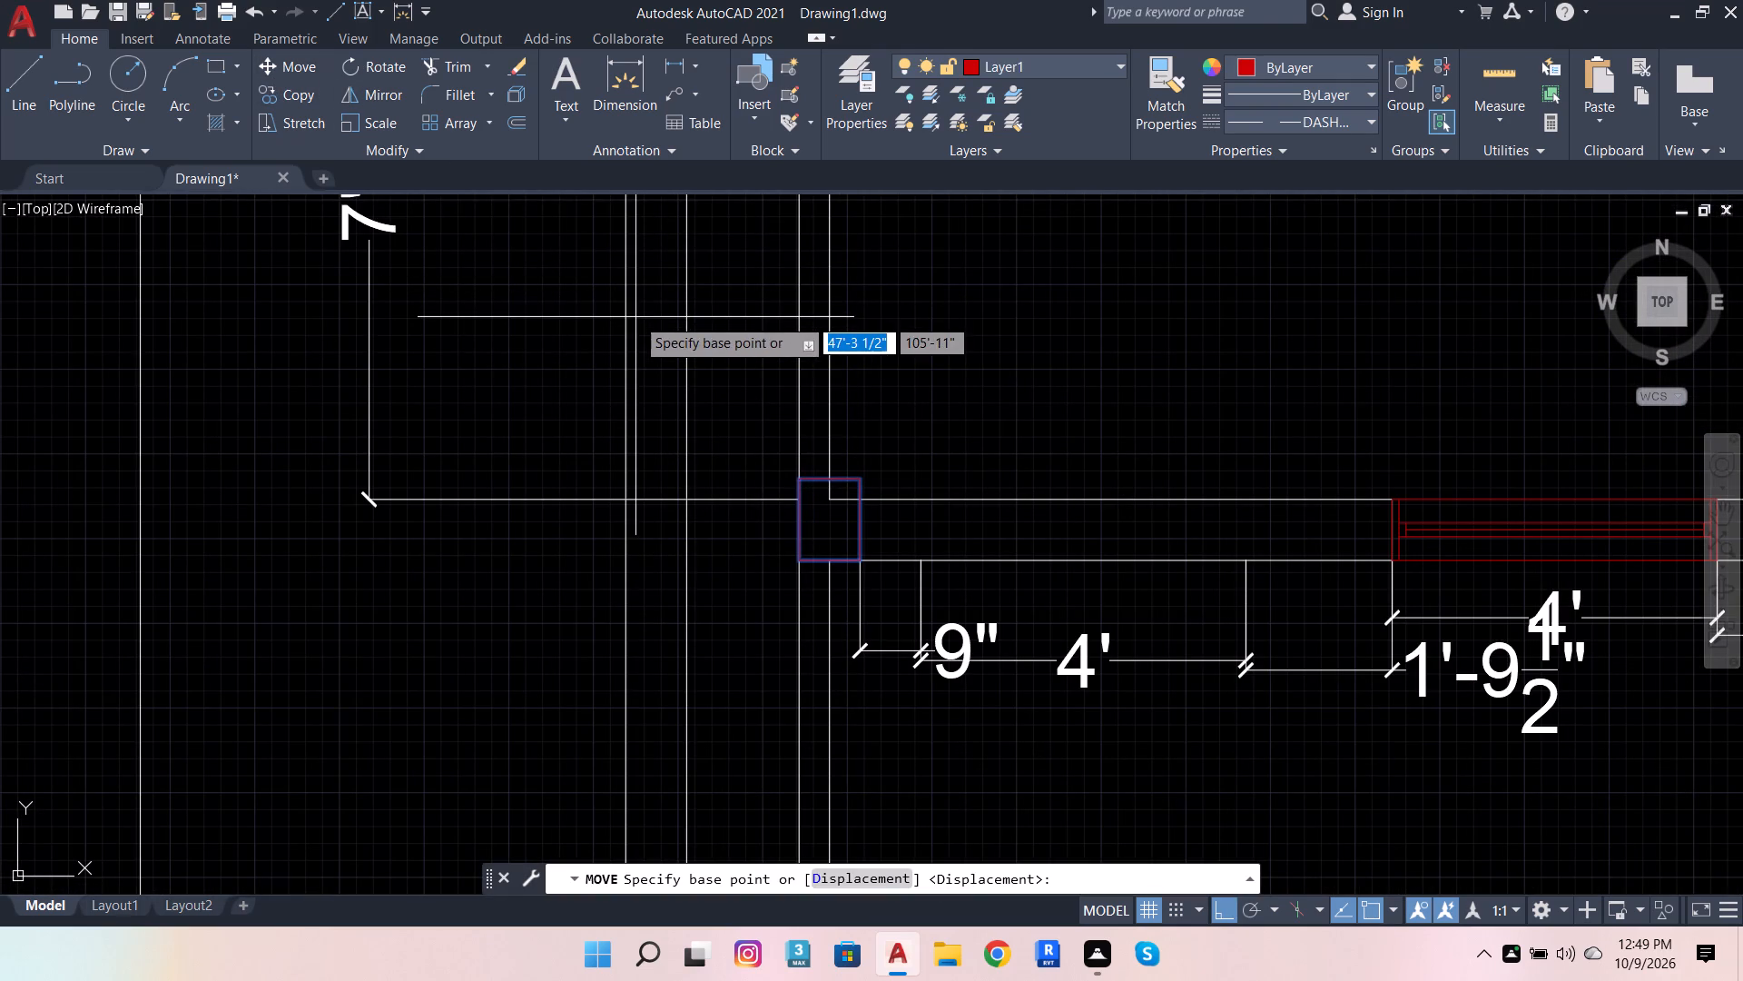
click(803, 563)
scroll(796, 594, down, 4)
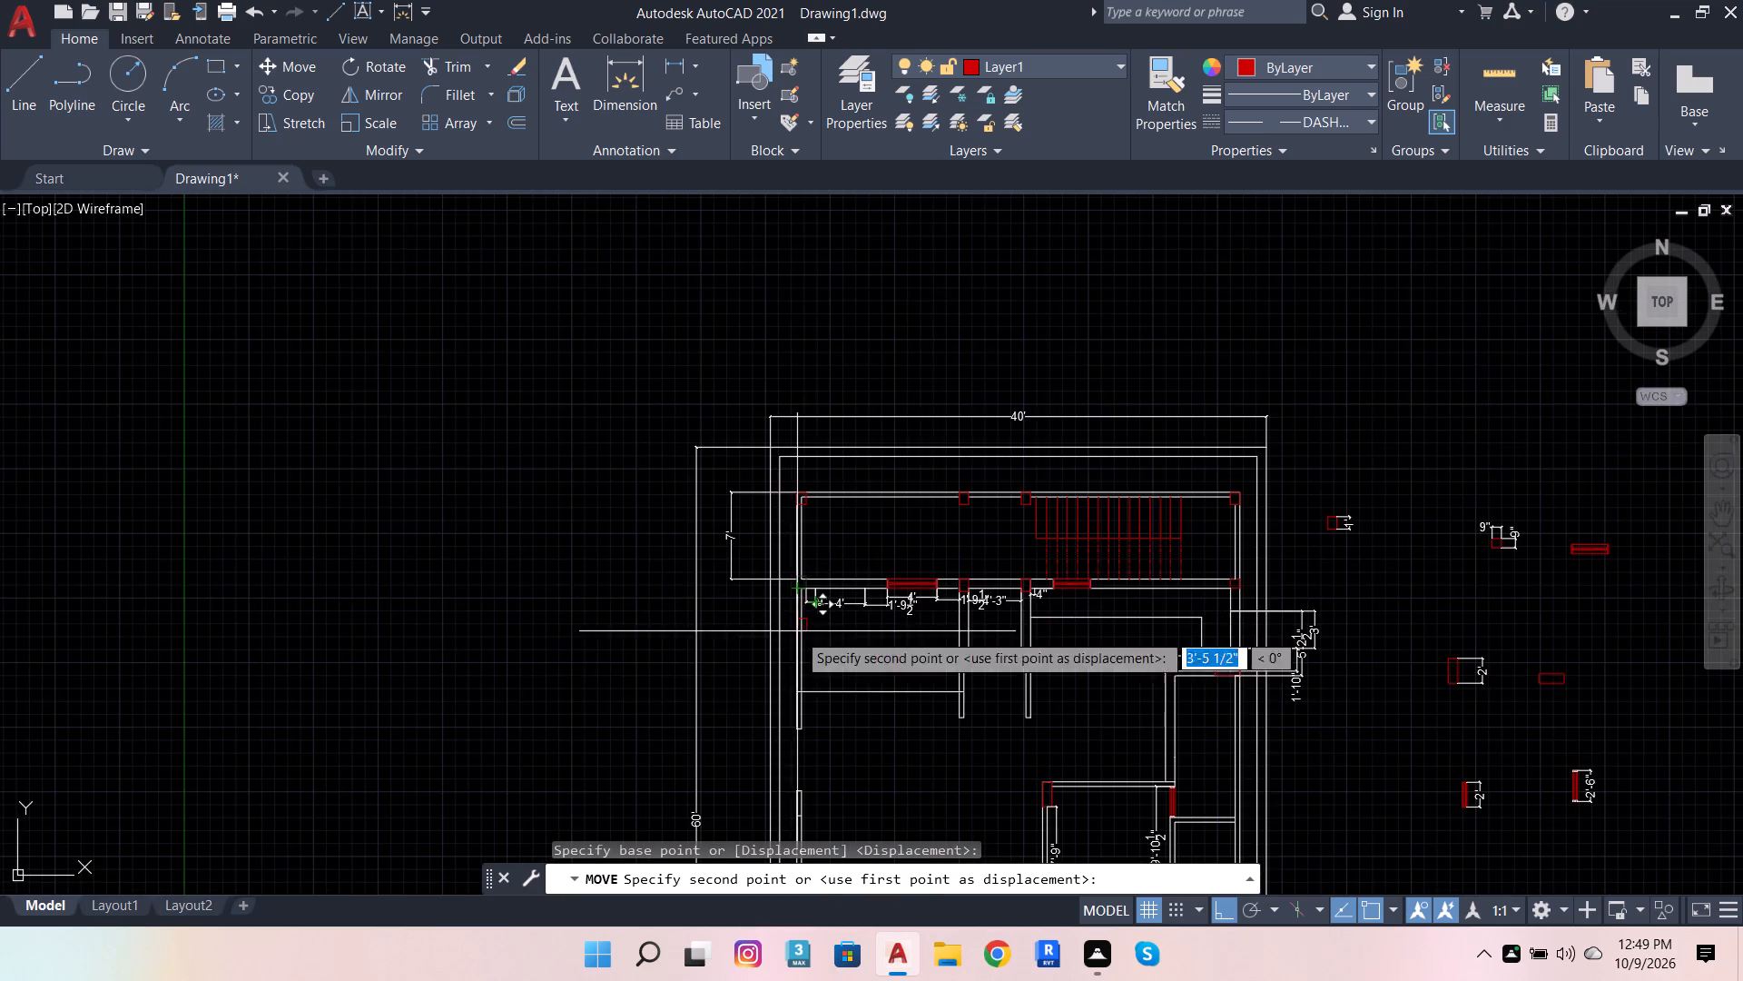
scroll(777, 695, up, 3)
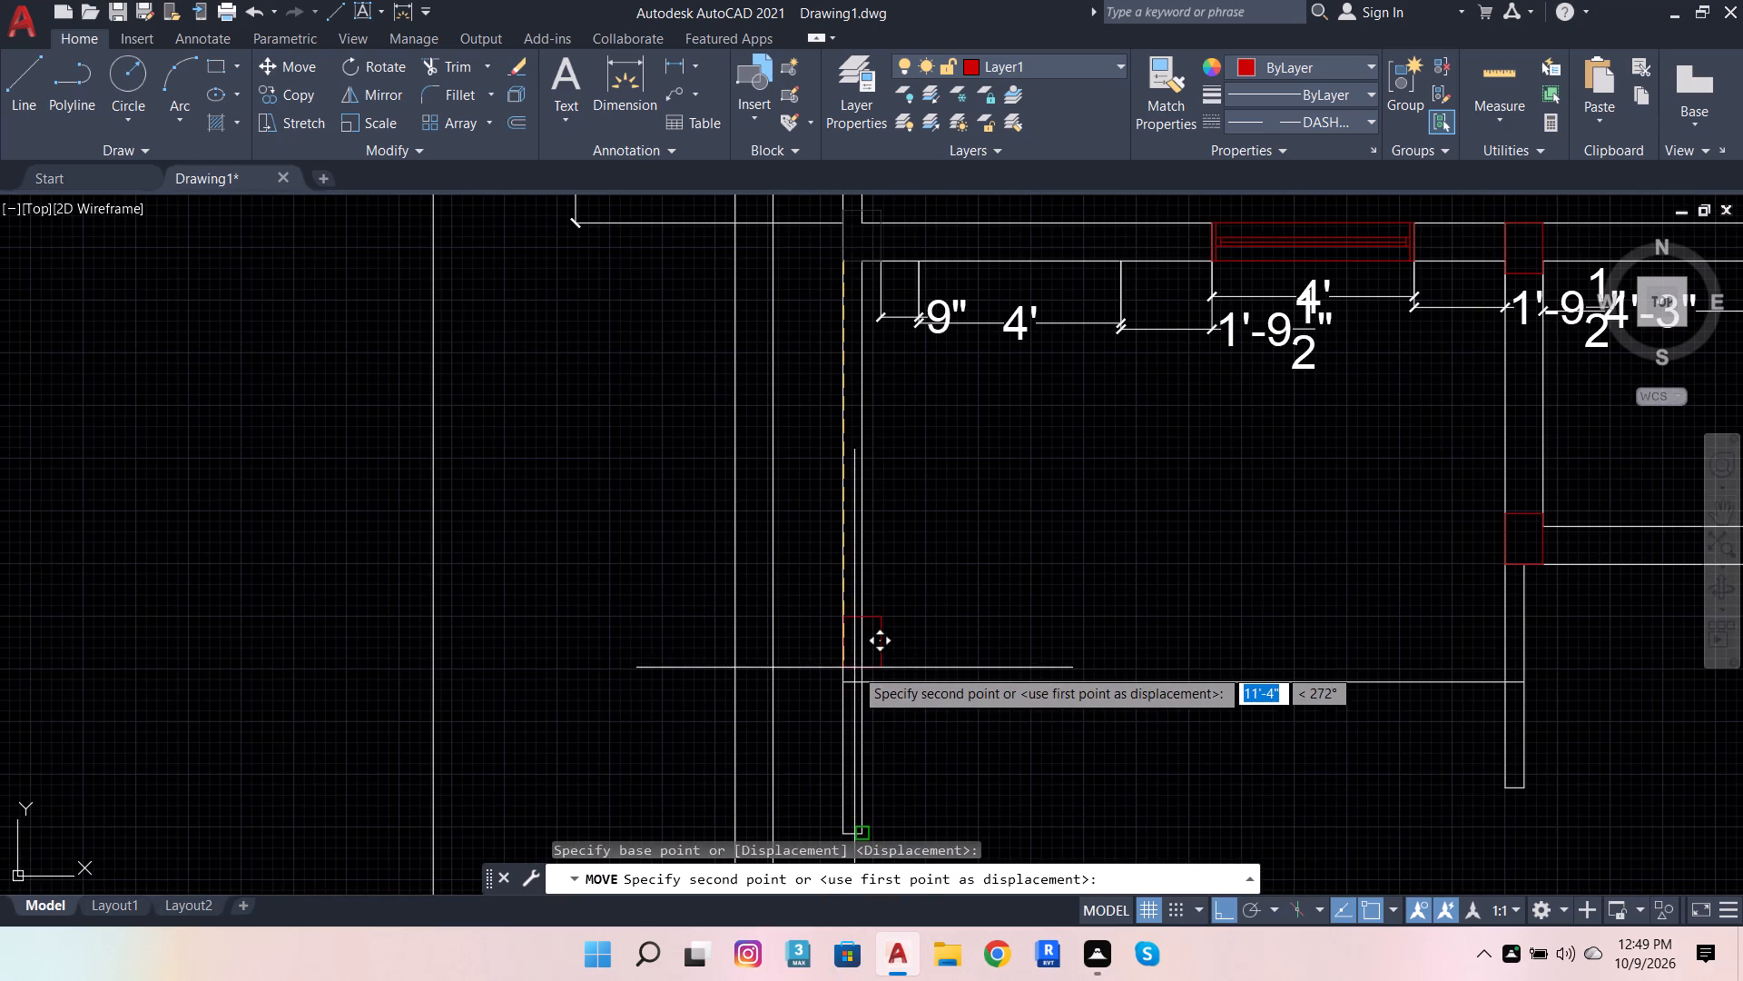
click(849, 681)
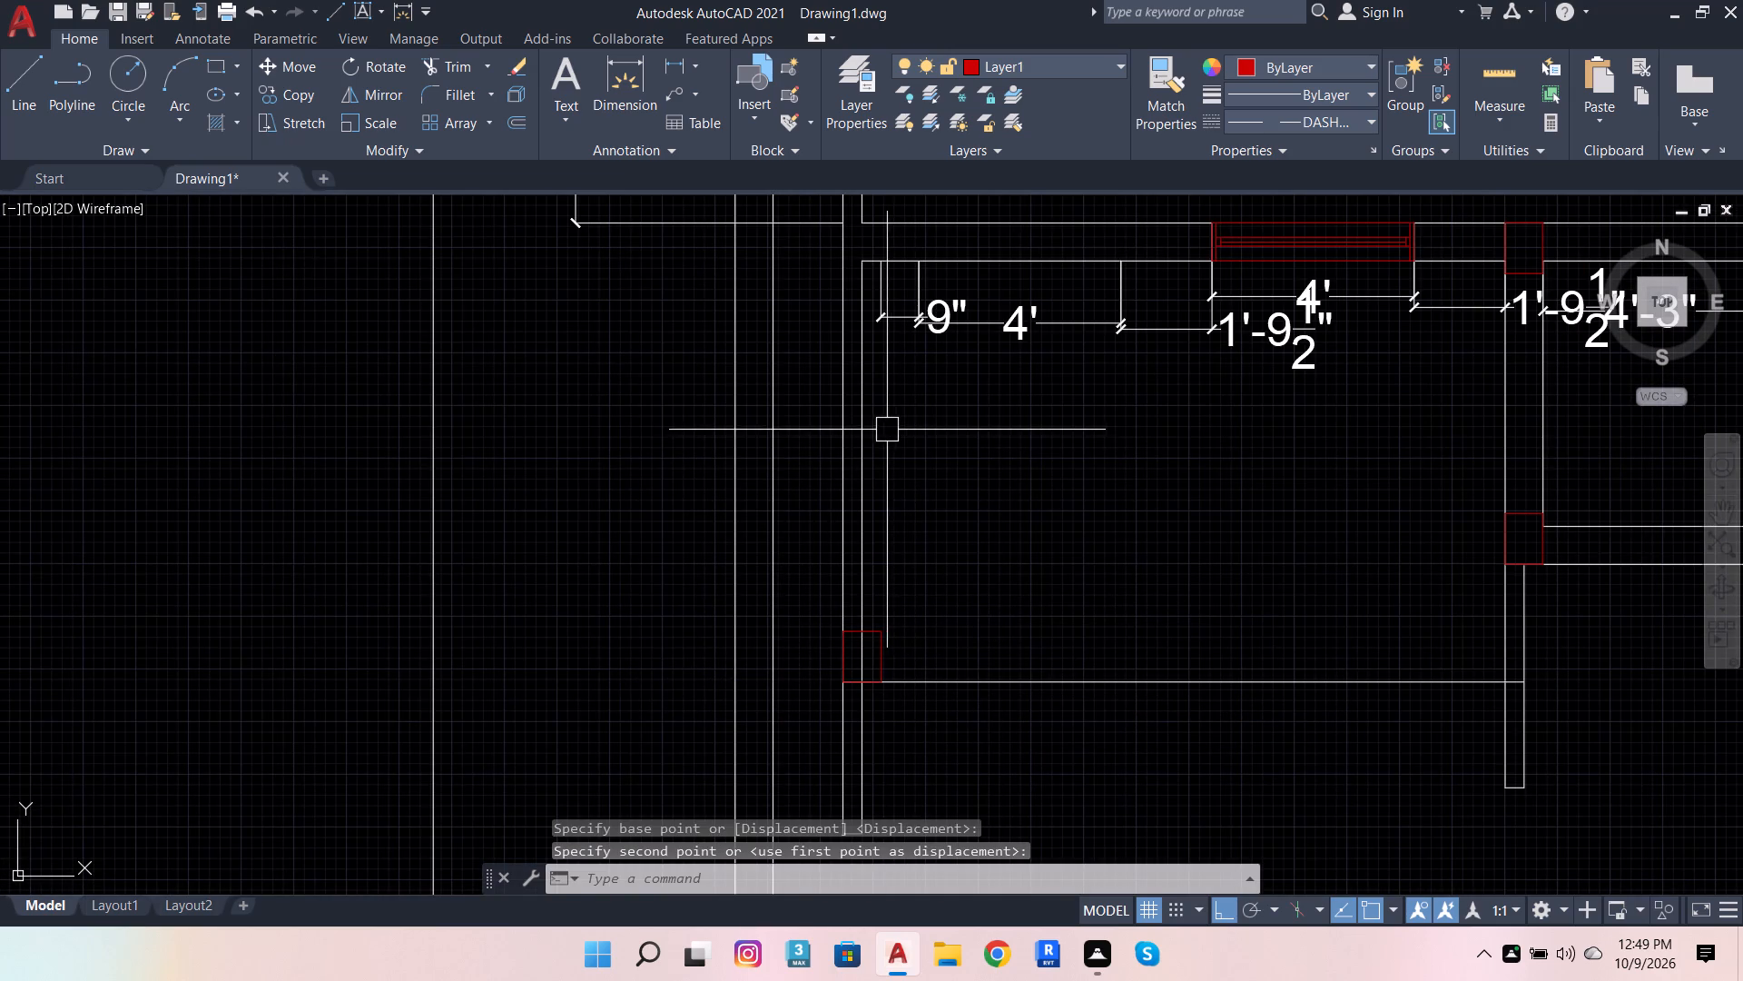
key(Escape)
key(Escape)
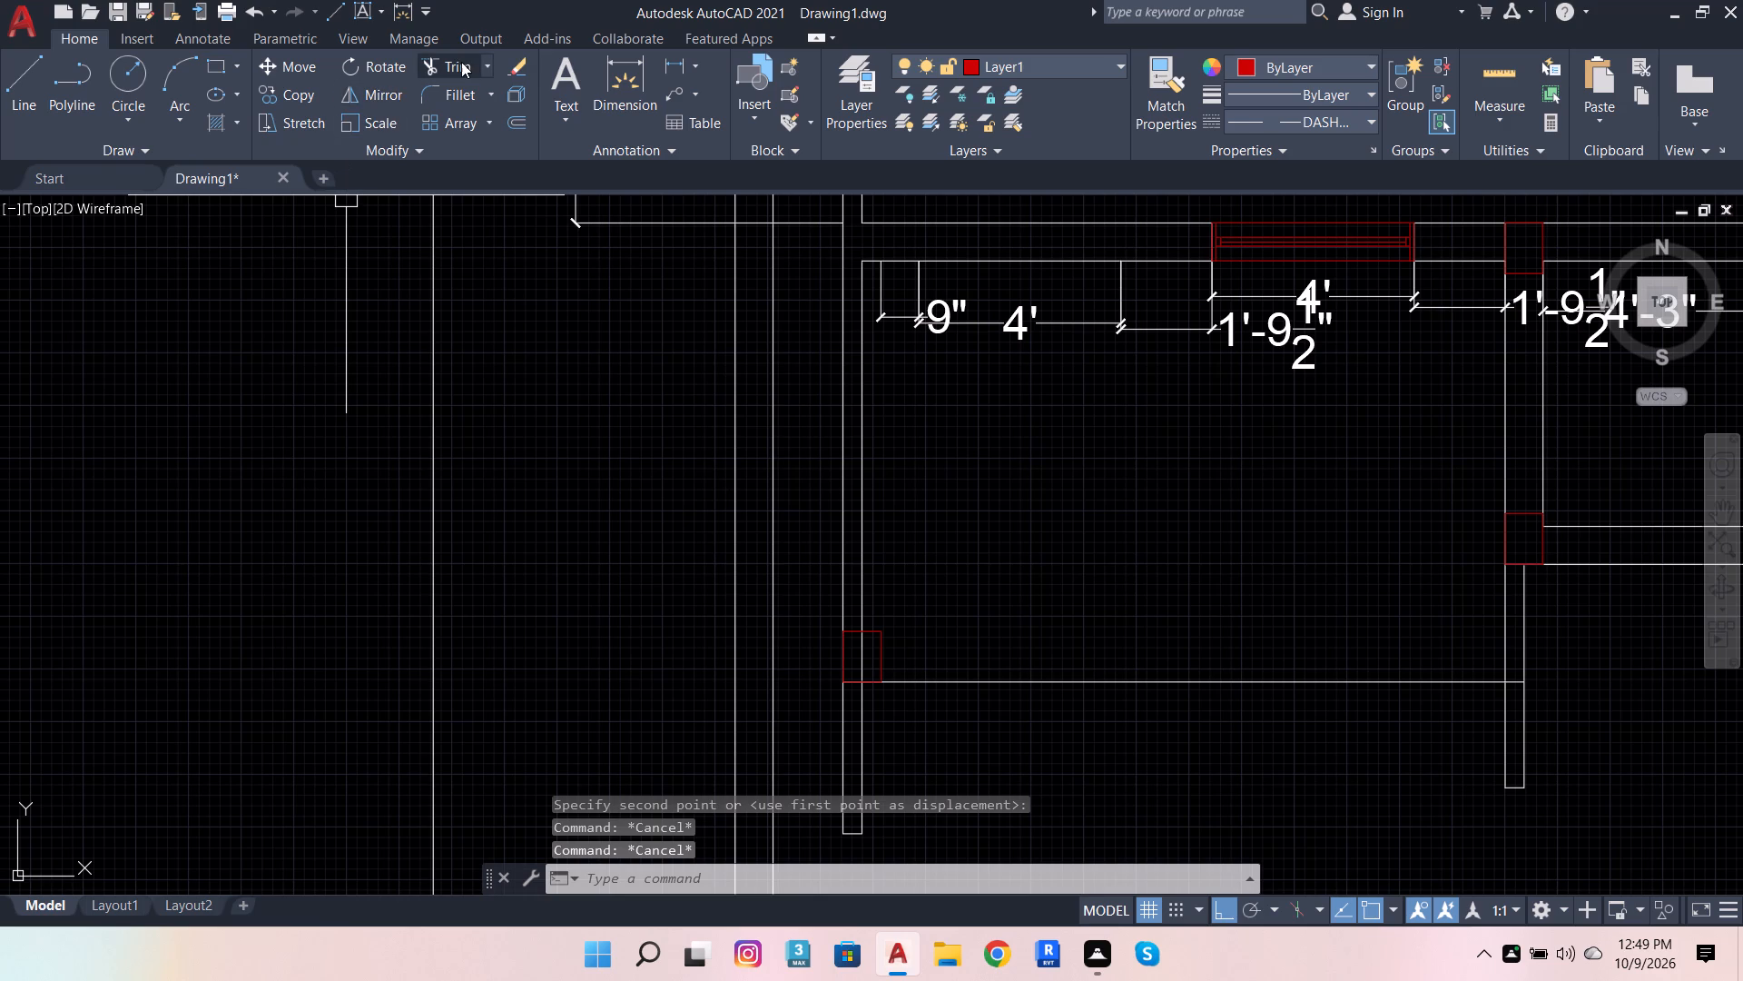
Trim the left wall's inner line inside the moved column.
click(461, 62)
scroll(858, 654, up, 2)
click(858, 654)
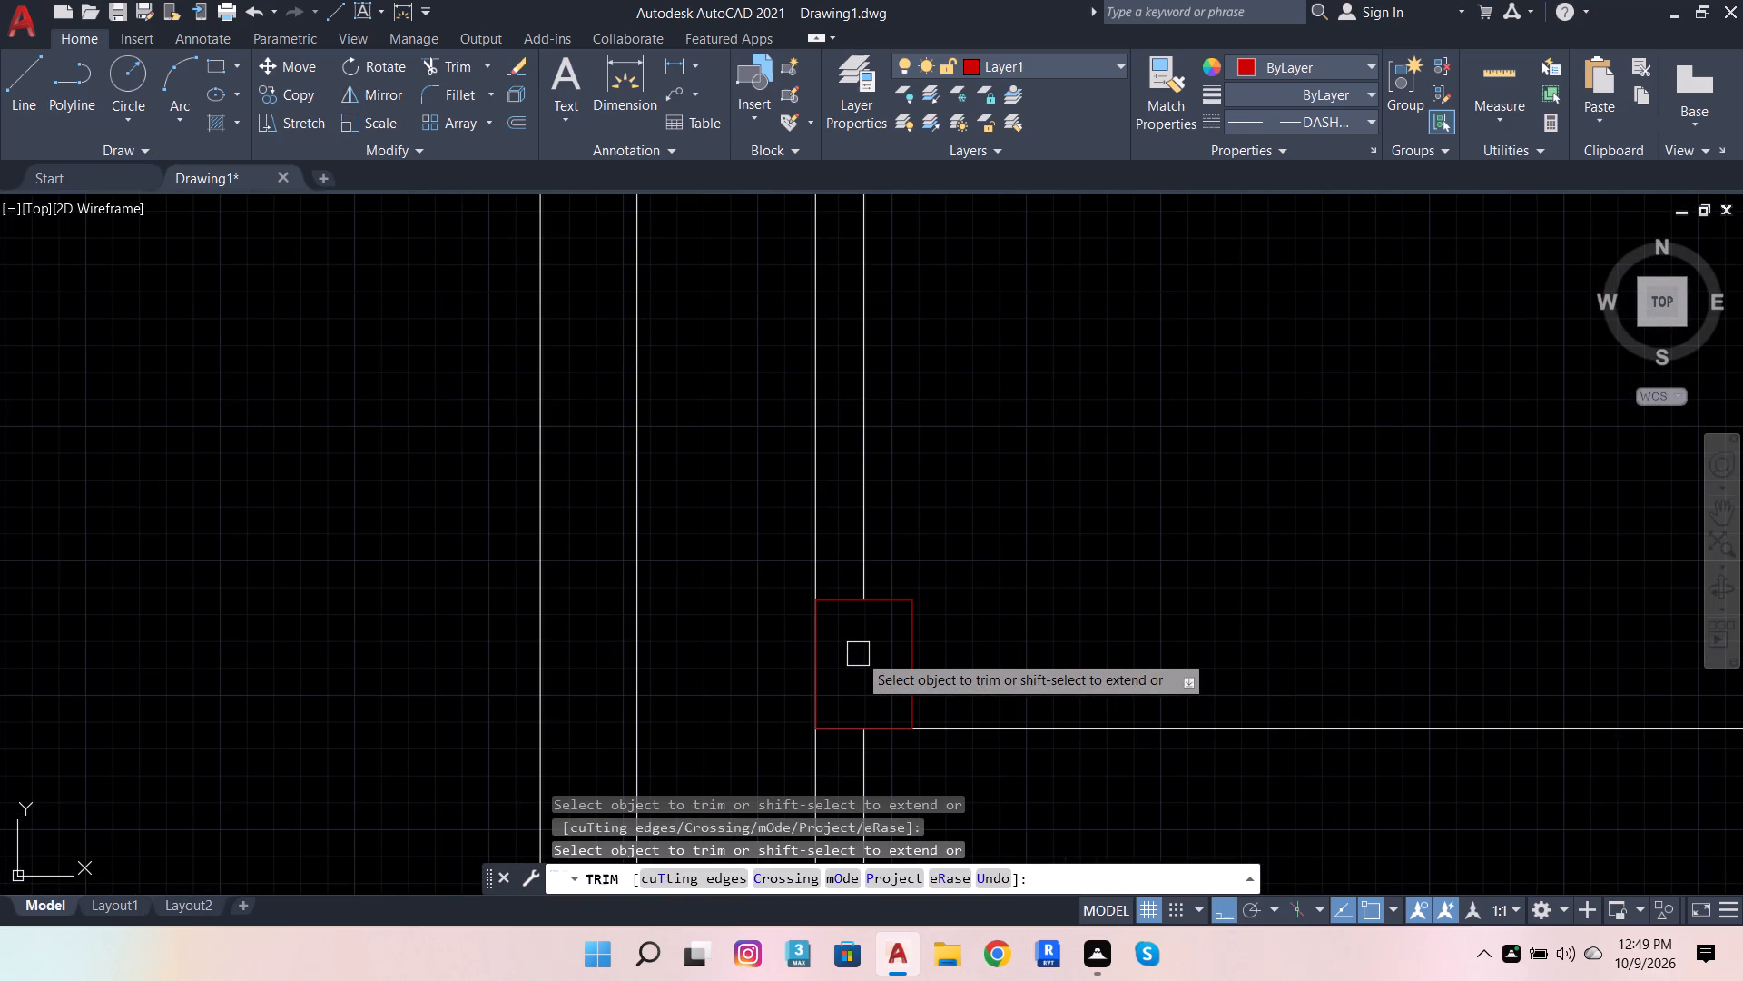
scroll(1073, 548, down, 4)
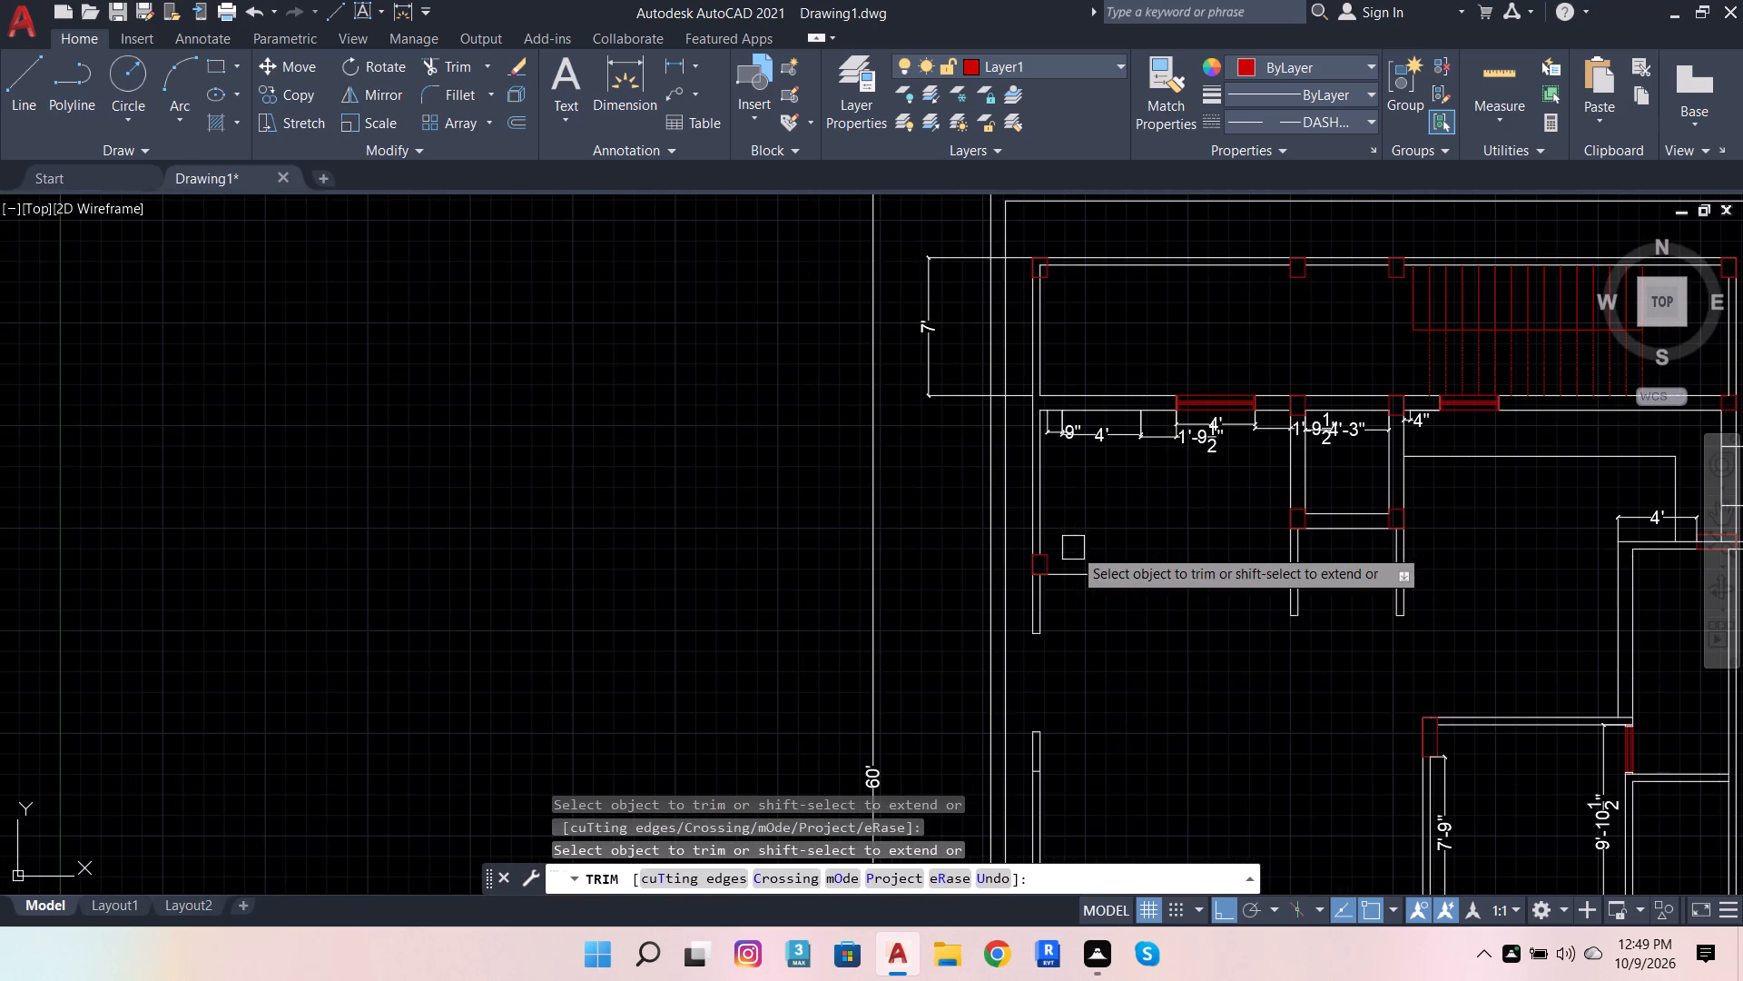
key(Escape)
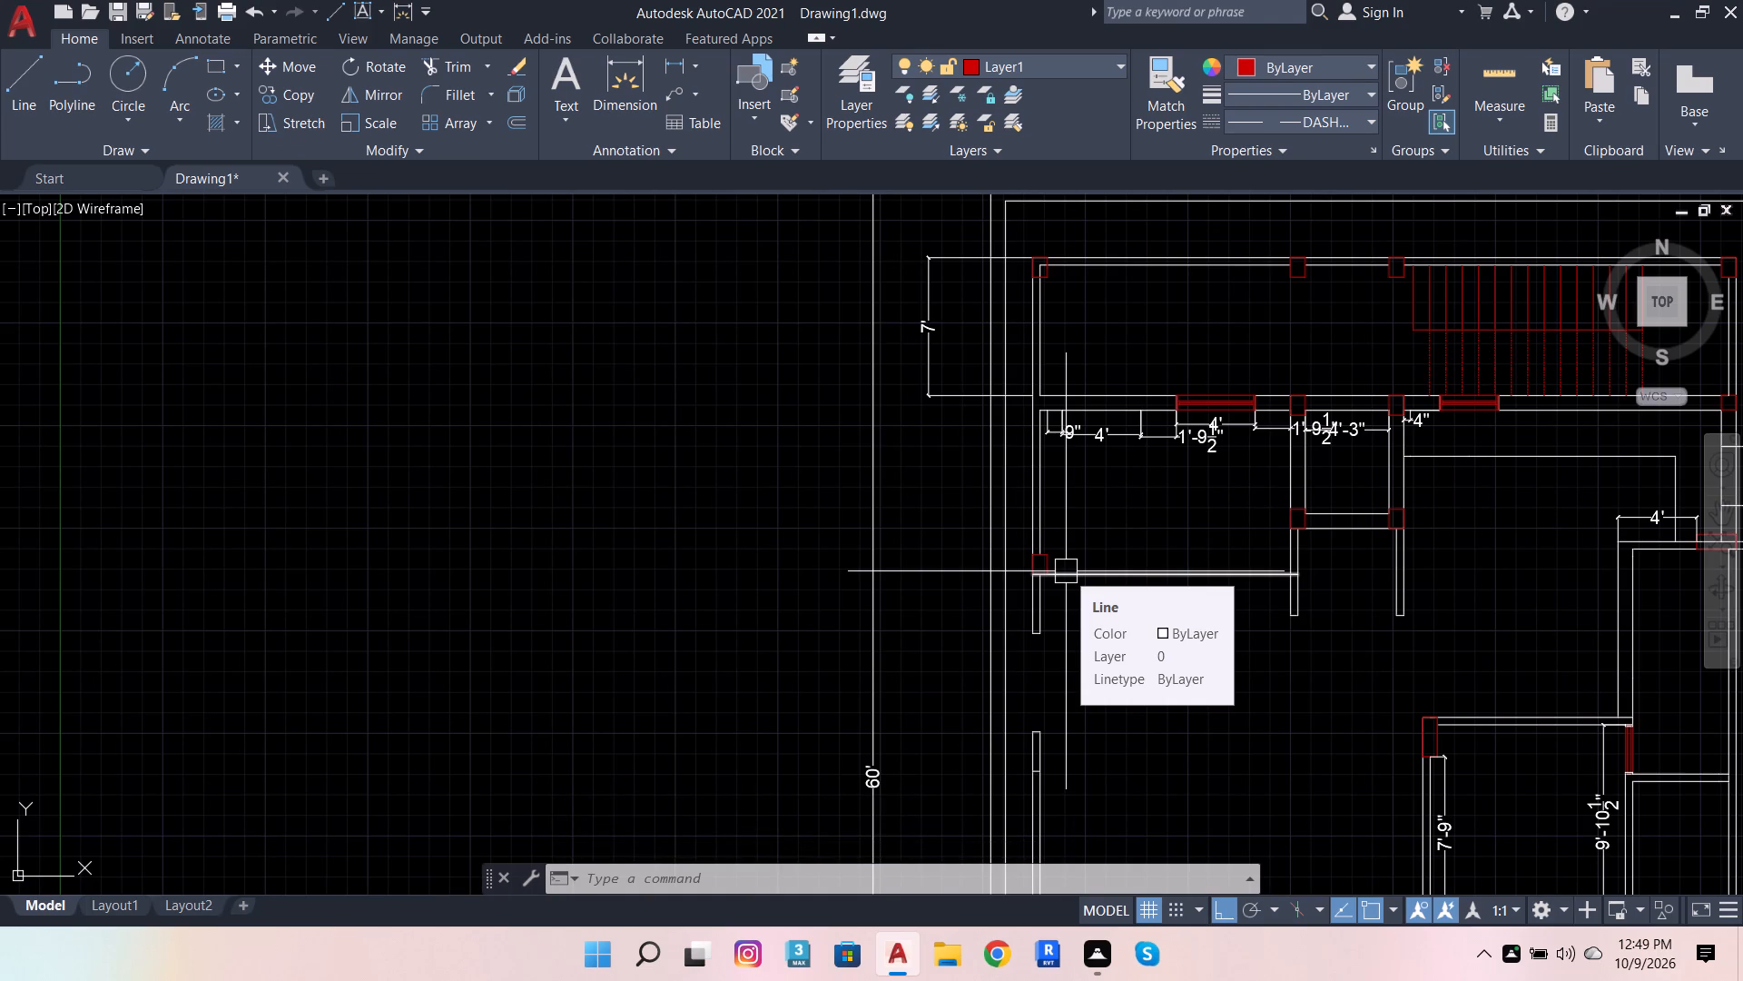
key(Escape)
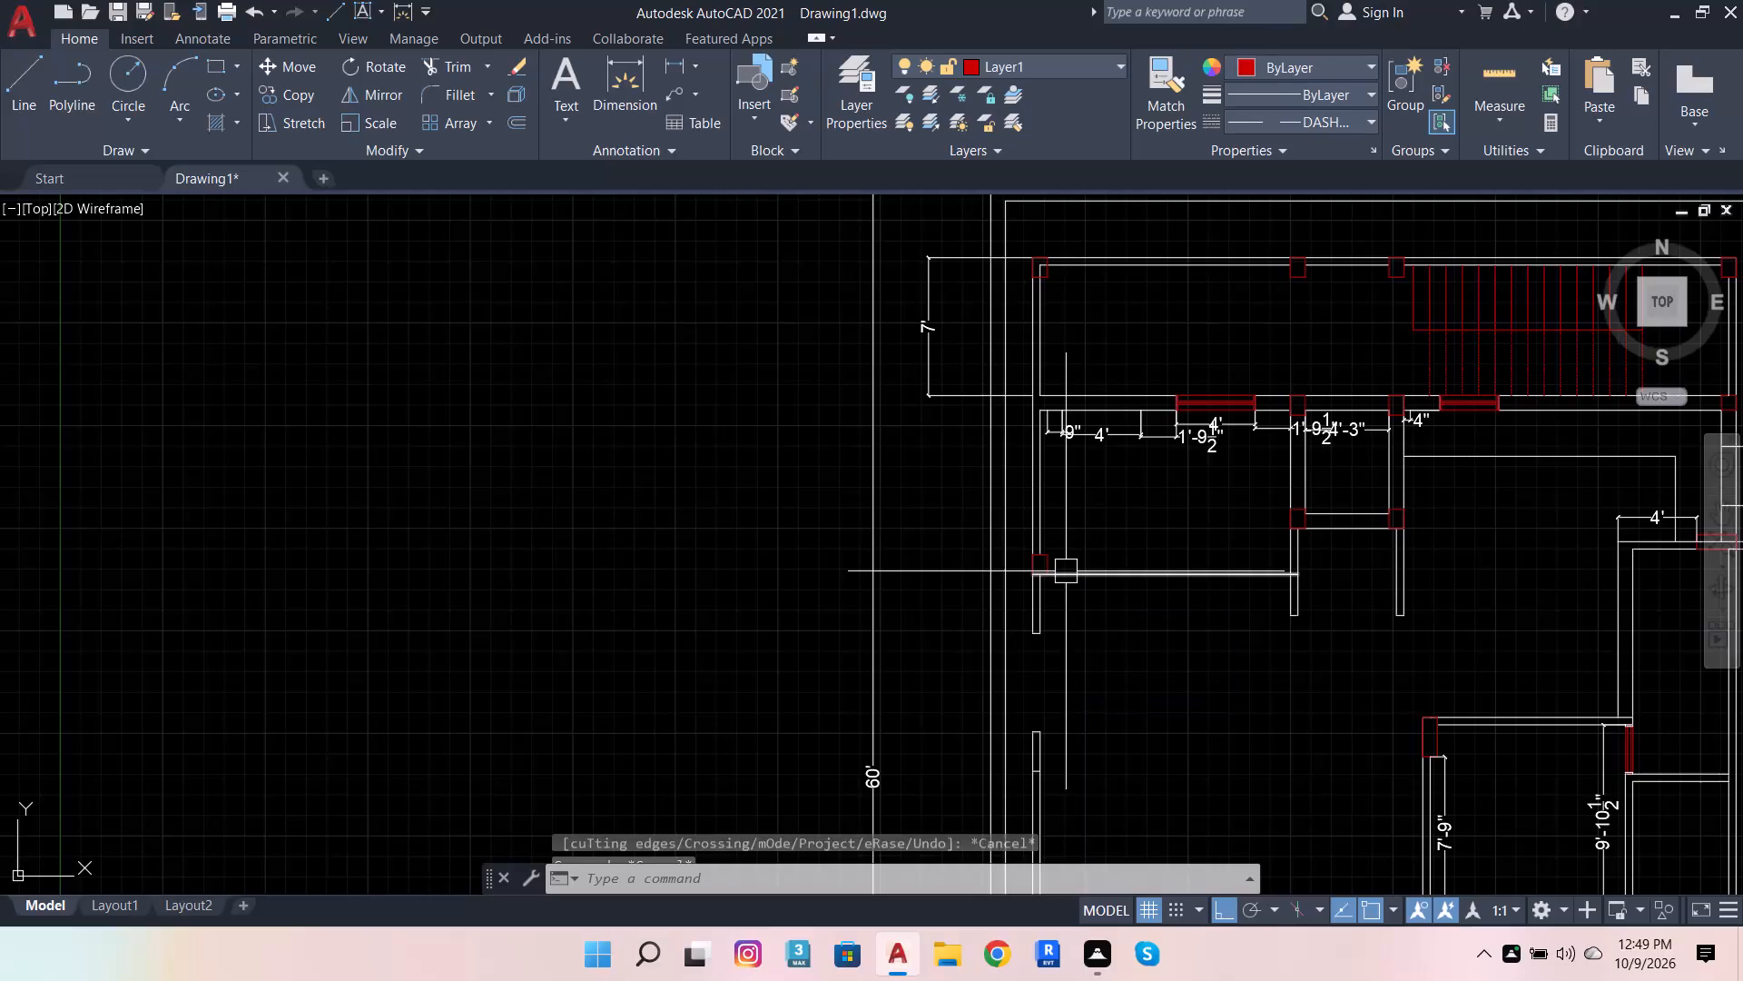
Copy the plain 2' vertical column beside the plan onto the left outer wall, matching the small column's lower-left corner.
scroll(1049, 577, down, 3)
scroll(1201, 613, up, 2)
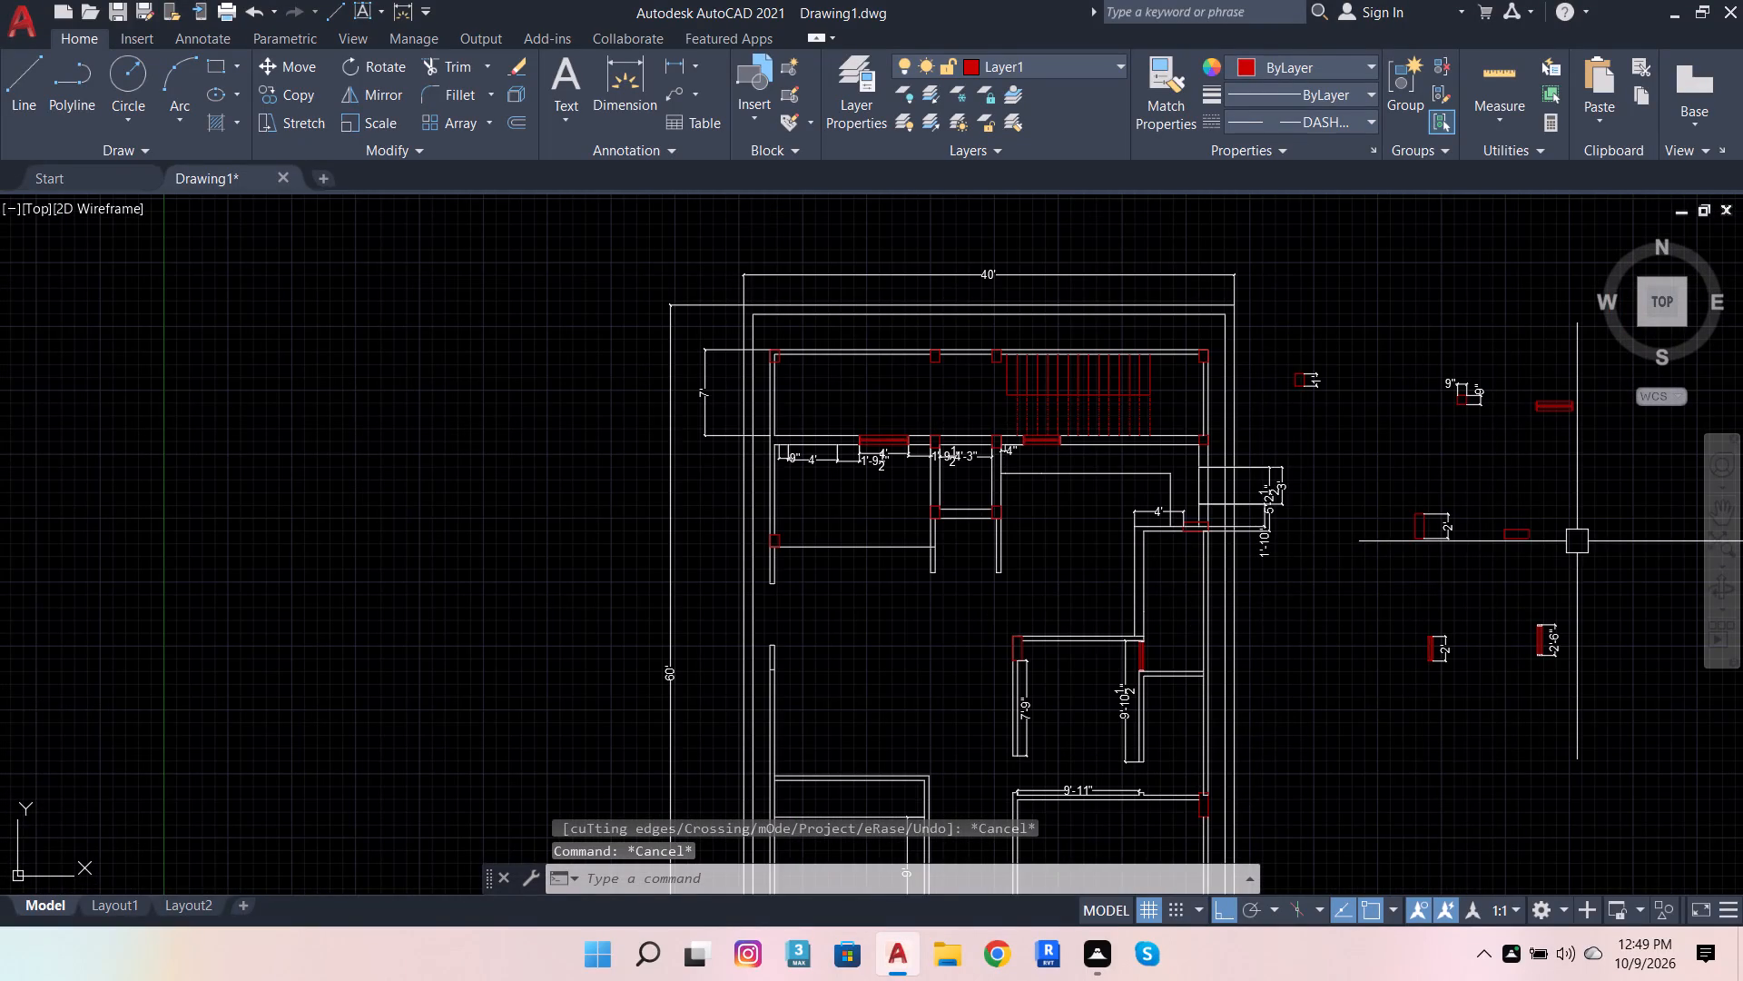
scroll(1497, 486, up, 2)
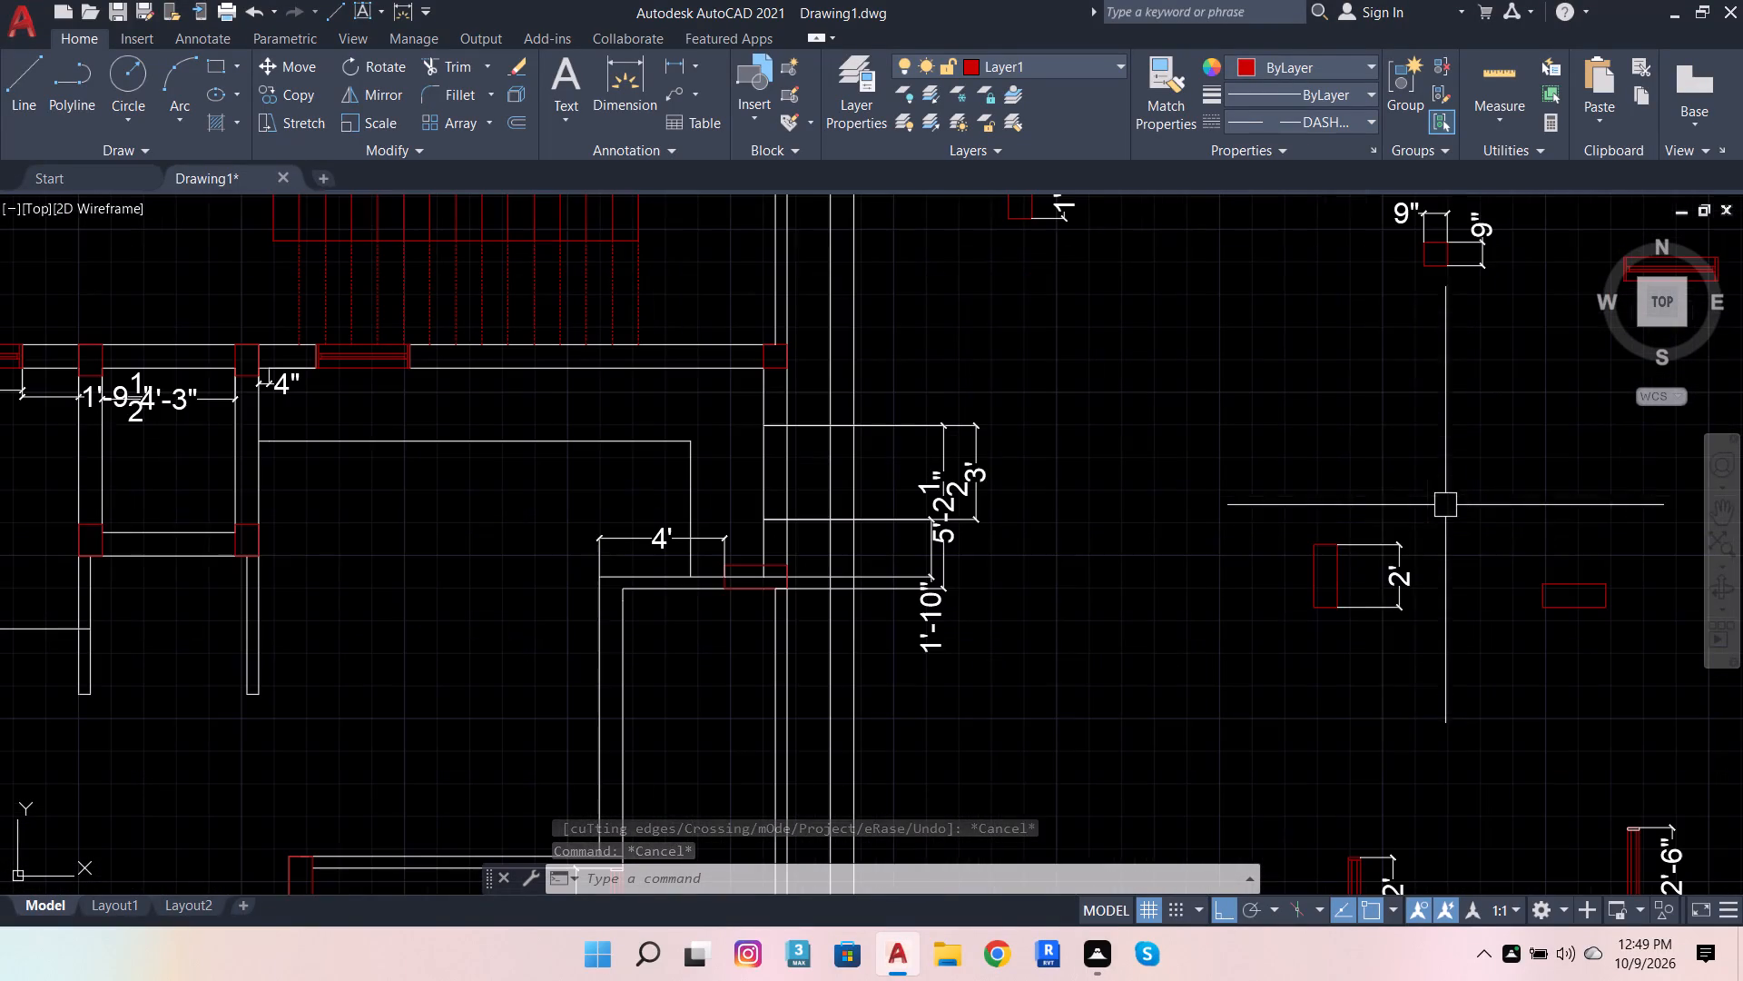
click(1338, 567)
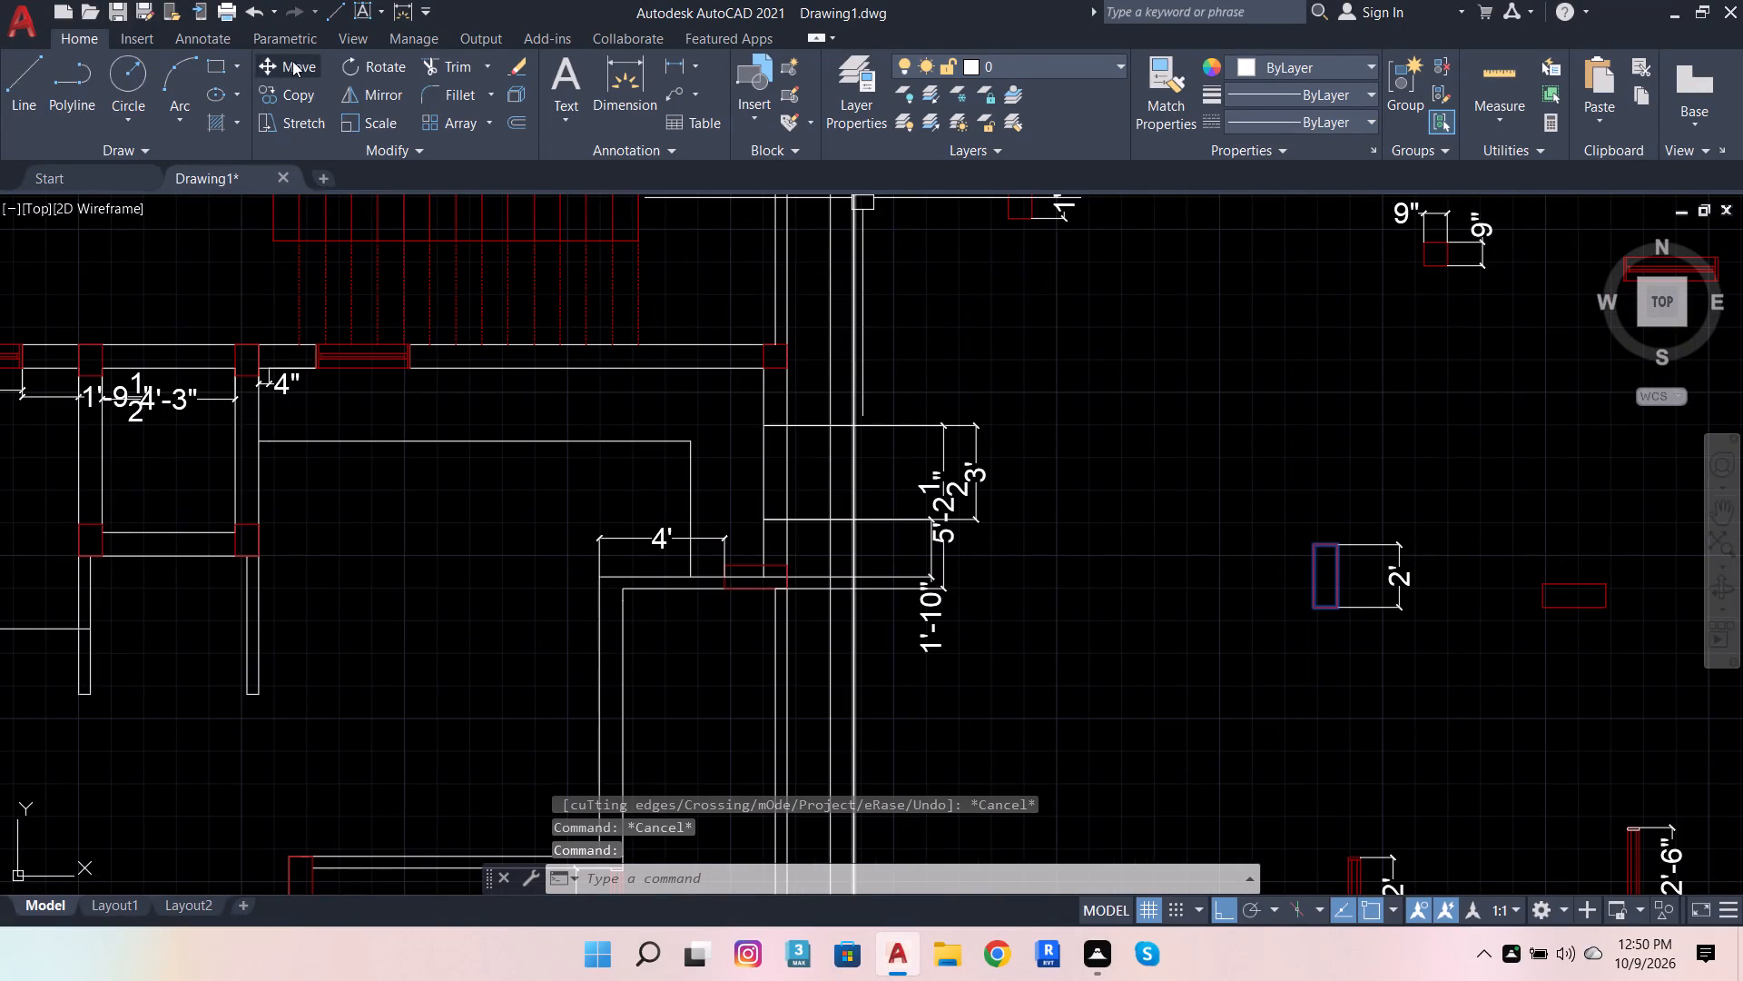
click(287, 84)
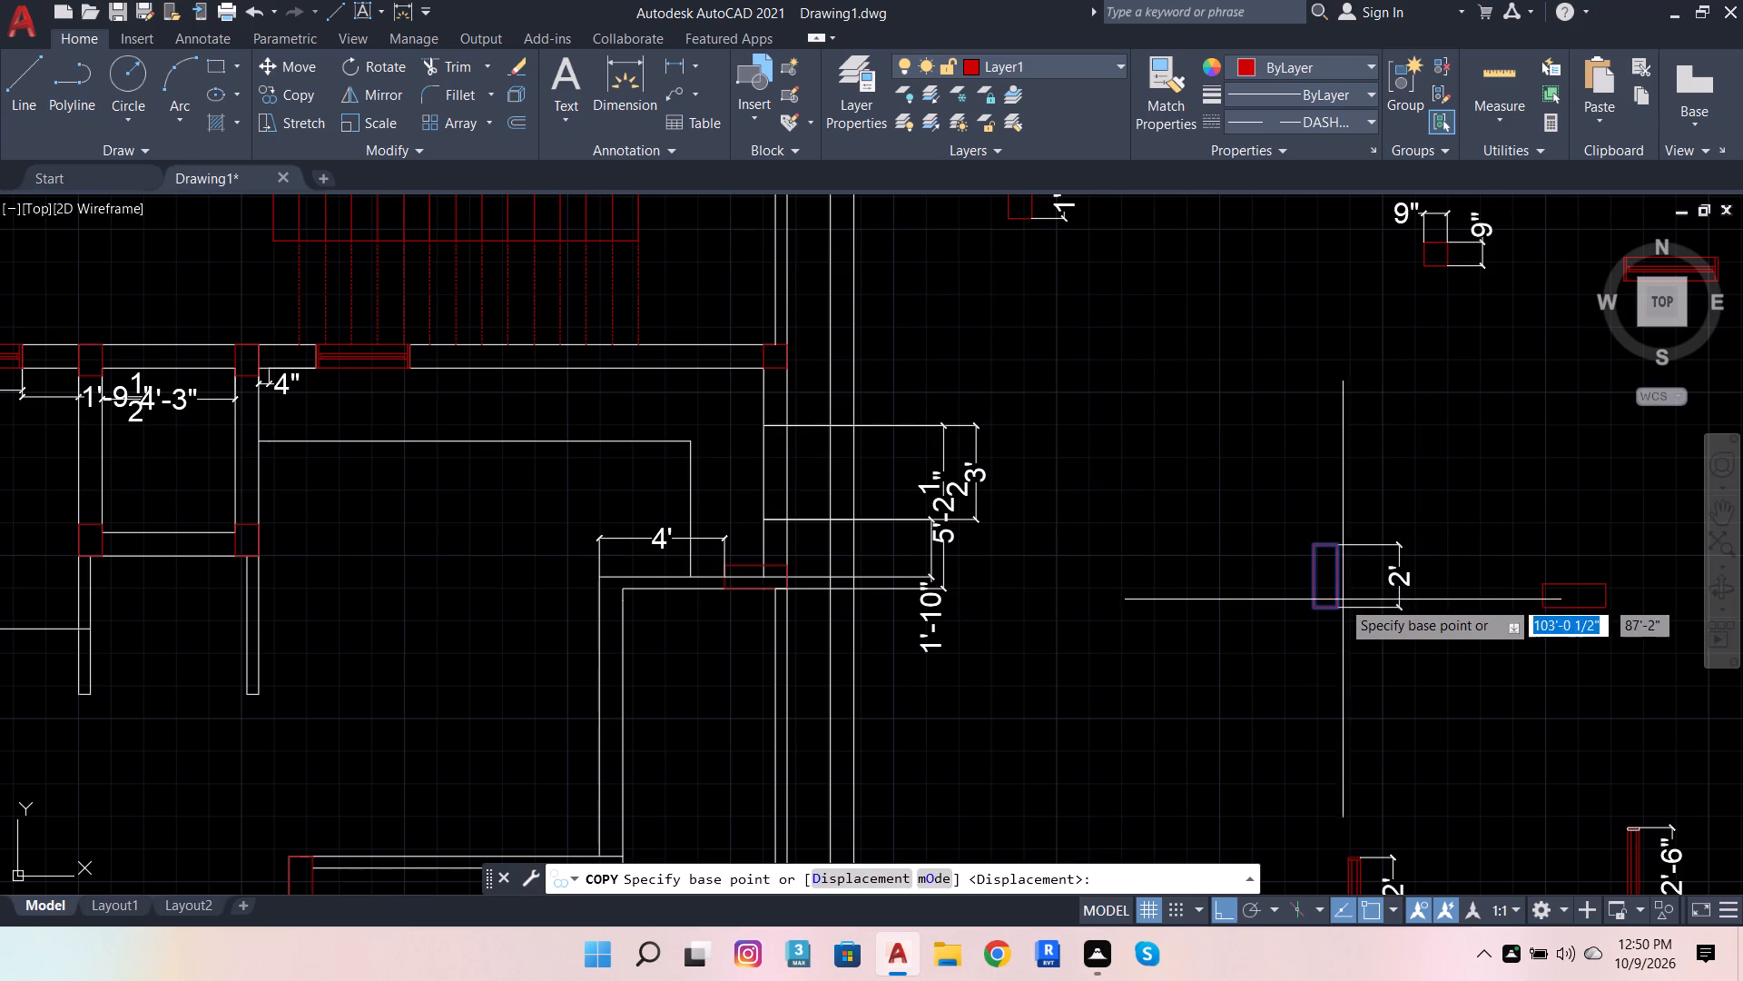
click(1317, 607)
scroll(1483, 573, down, 4)
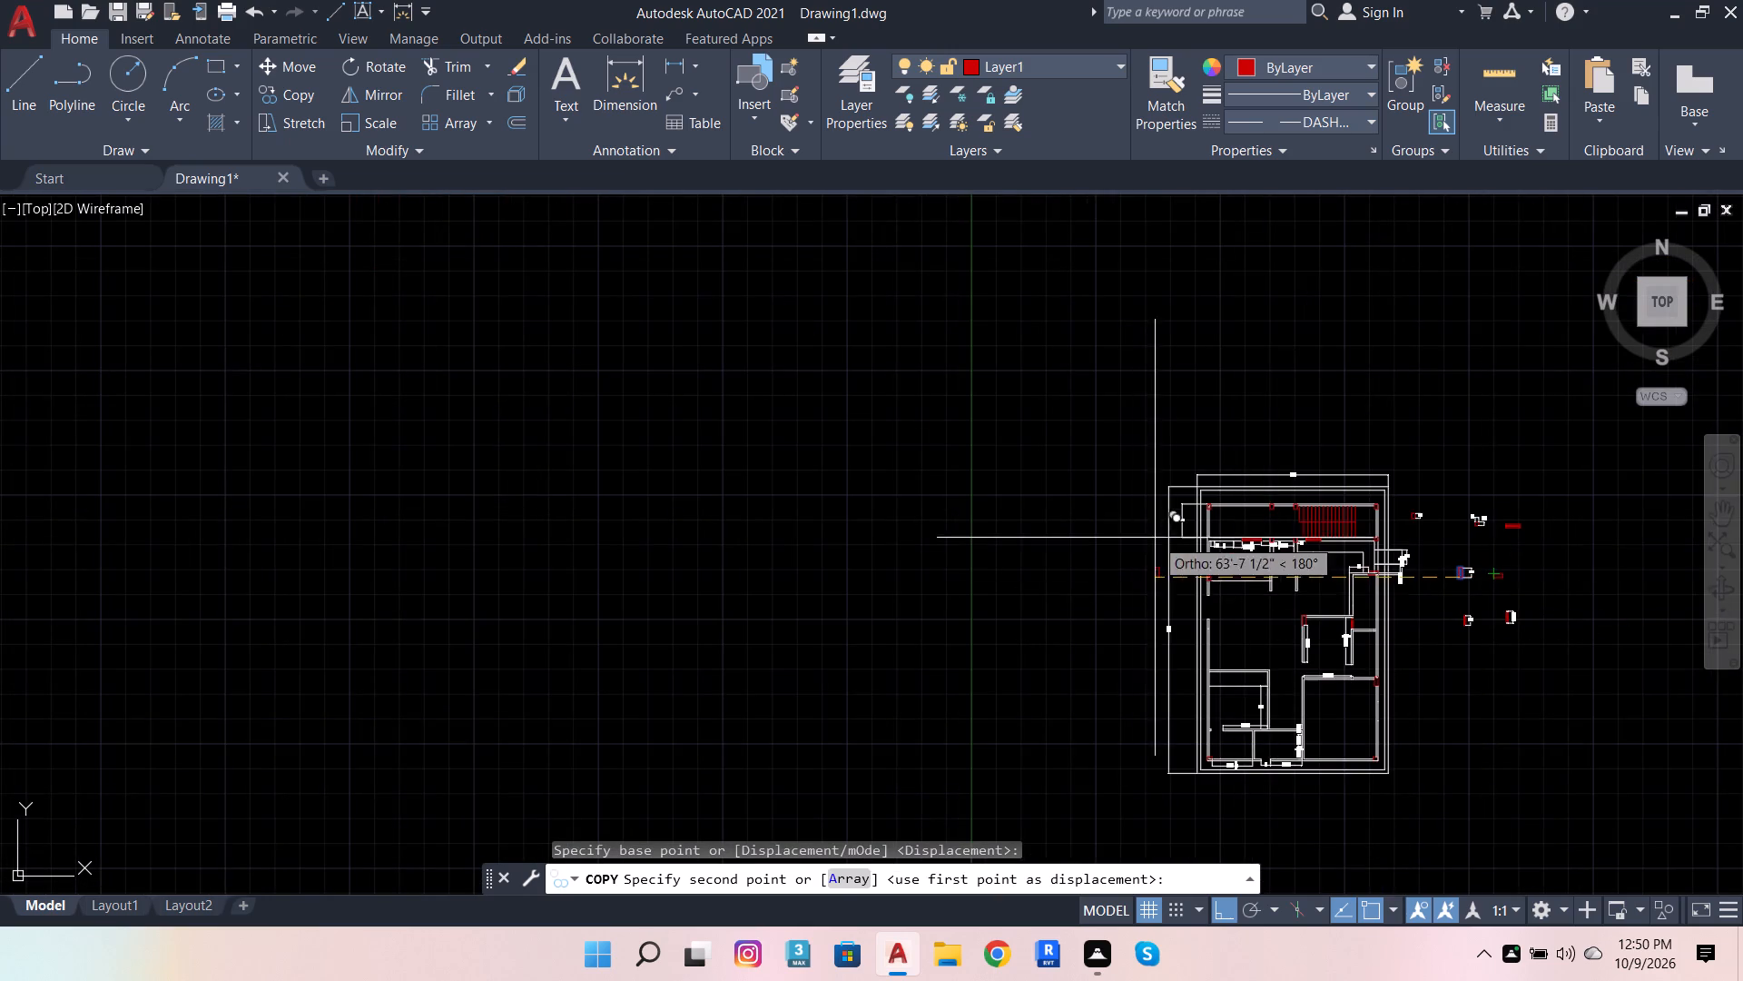
scroll(1172, 544, up, 3)
scroll(1270, 659, up, 4)
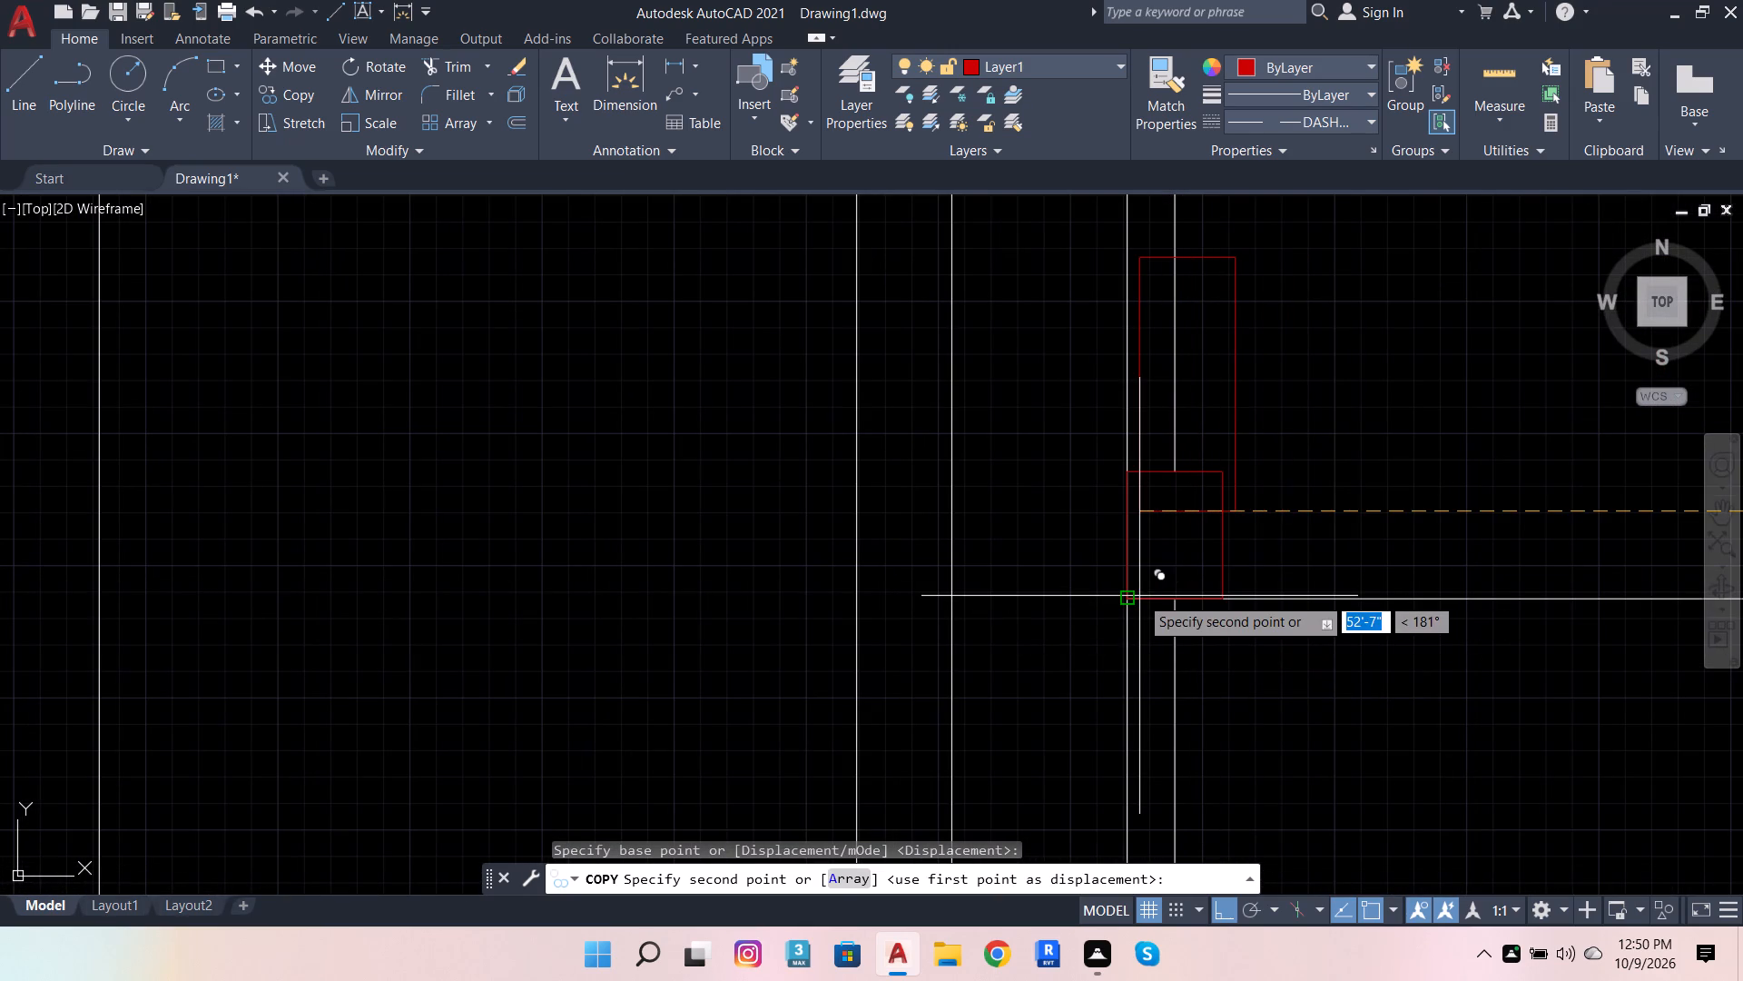
click(1129, 602)
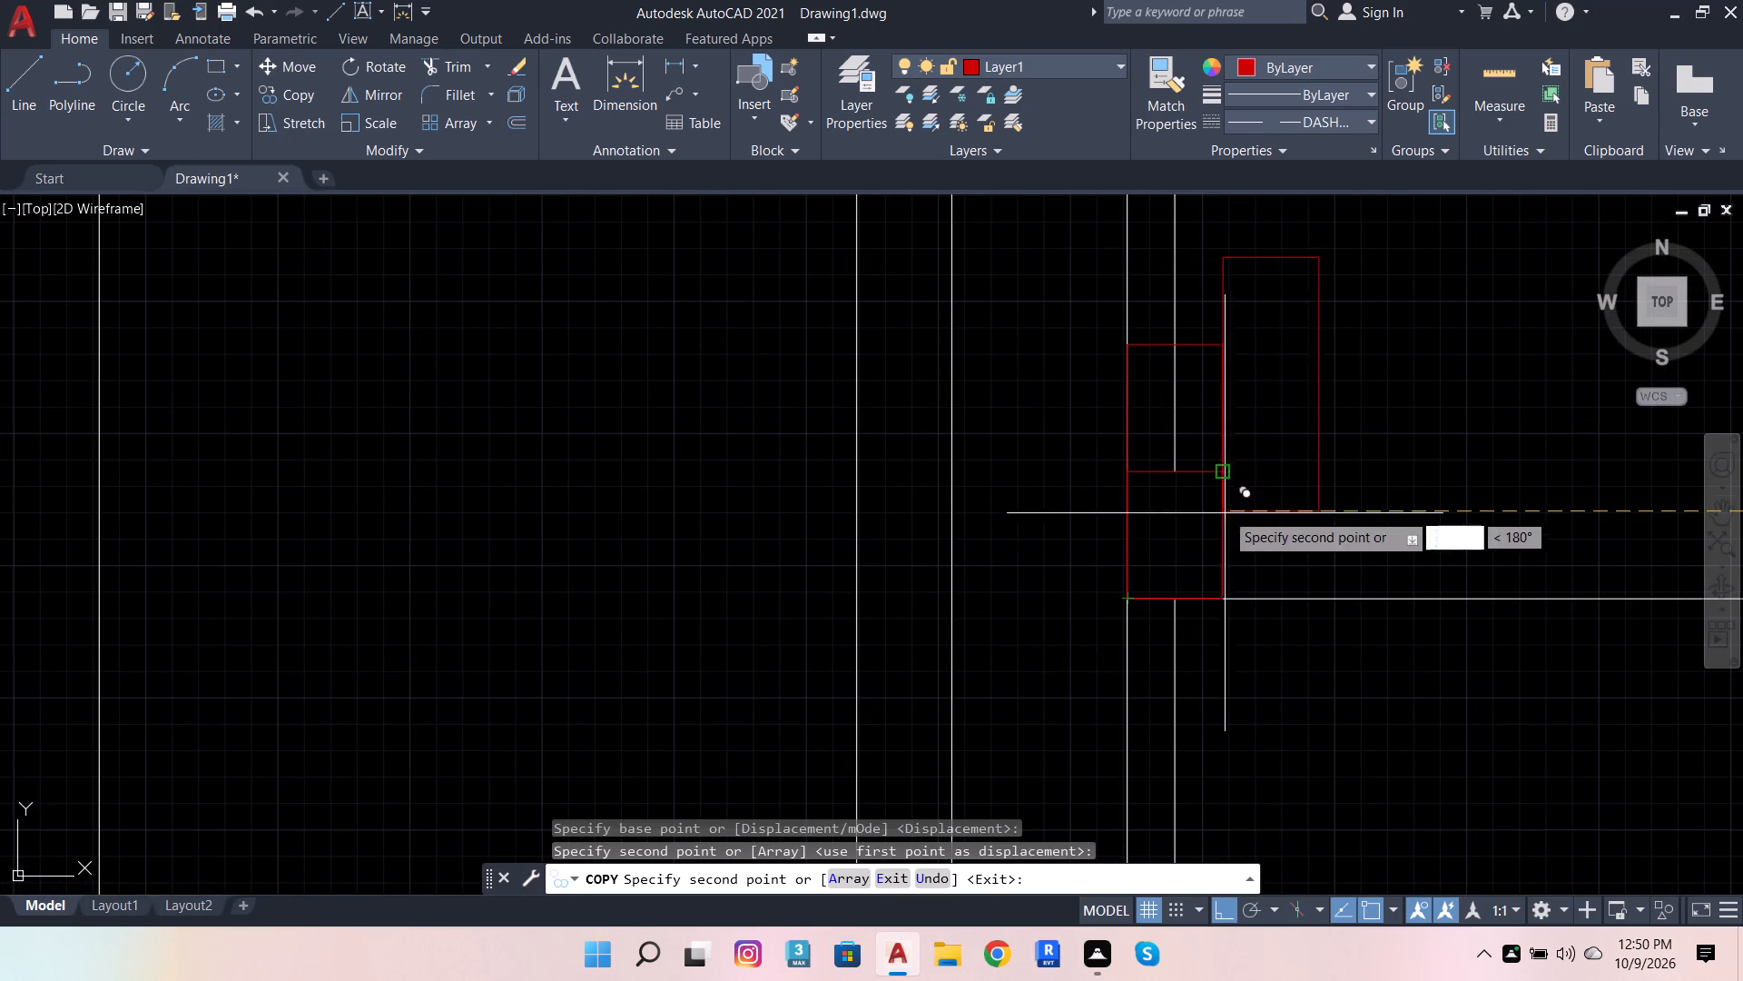
key(Escape)
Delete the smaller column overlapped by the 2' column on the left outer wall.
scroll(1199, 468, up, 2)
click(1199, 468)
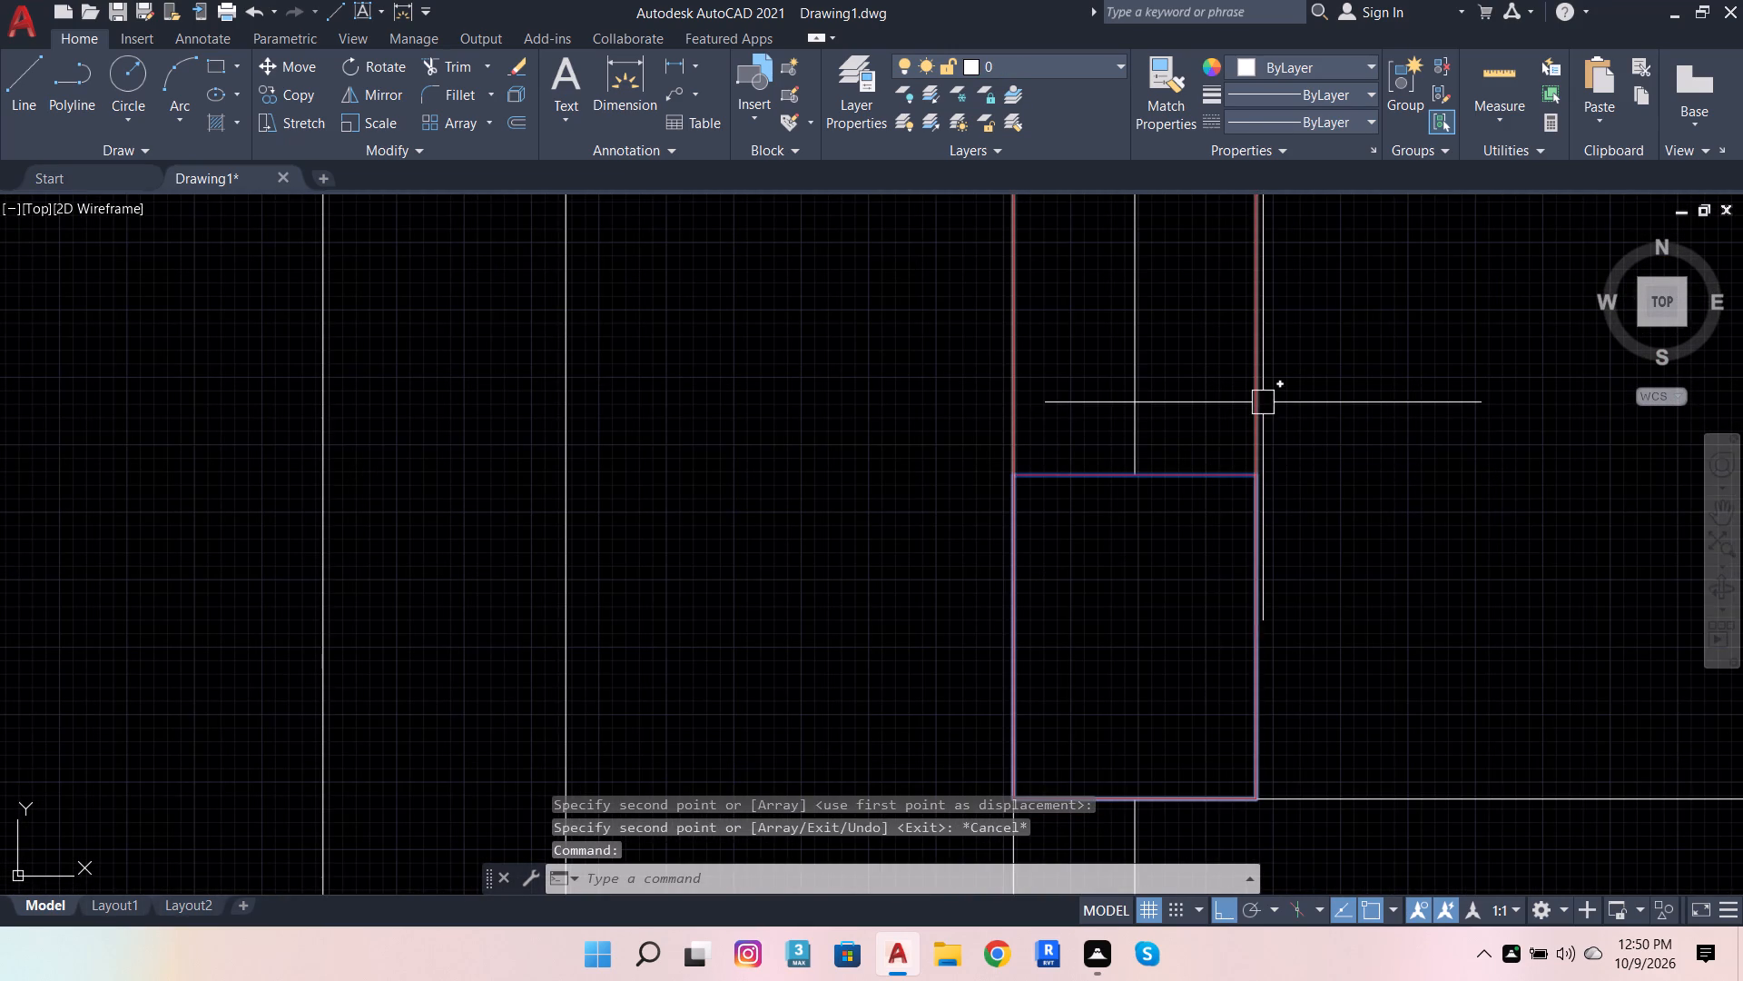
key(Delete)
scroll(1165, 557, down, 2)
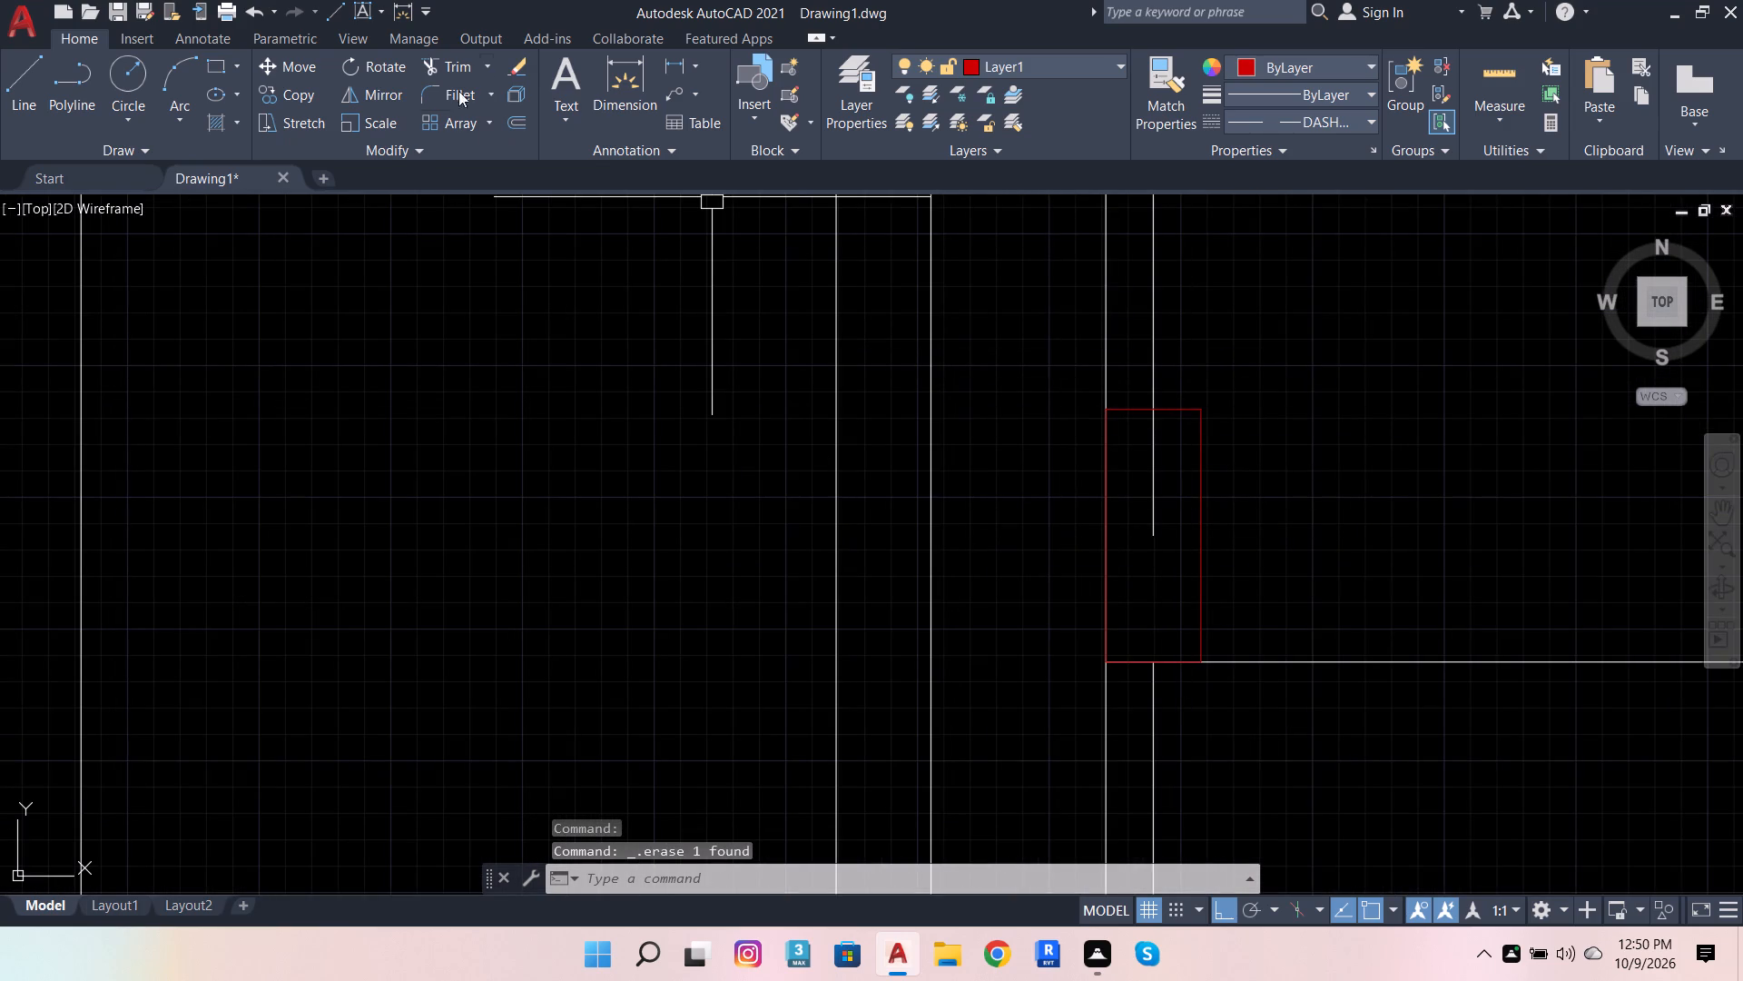
Trim the remaining inner wall line inside the 2' column on the left outer wall.
click(430, 73)
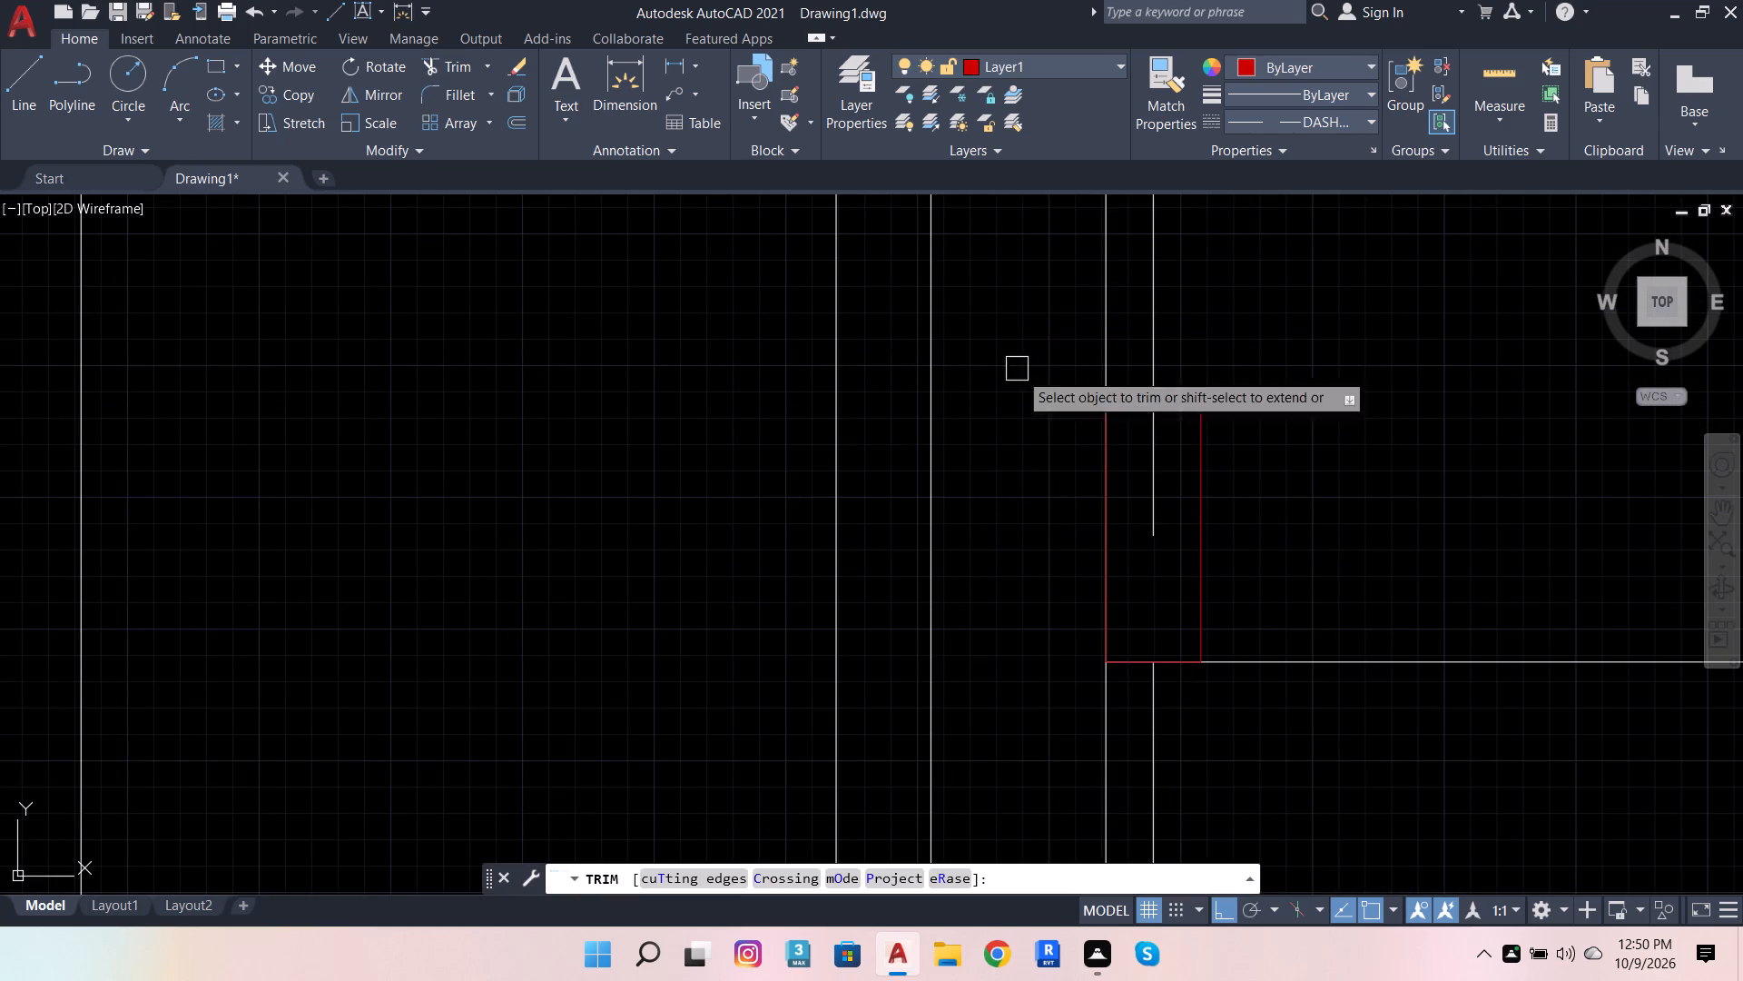
click(1151, 506)
scroll(1113, 429, down, 4)
key(Escape)
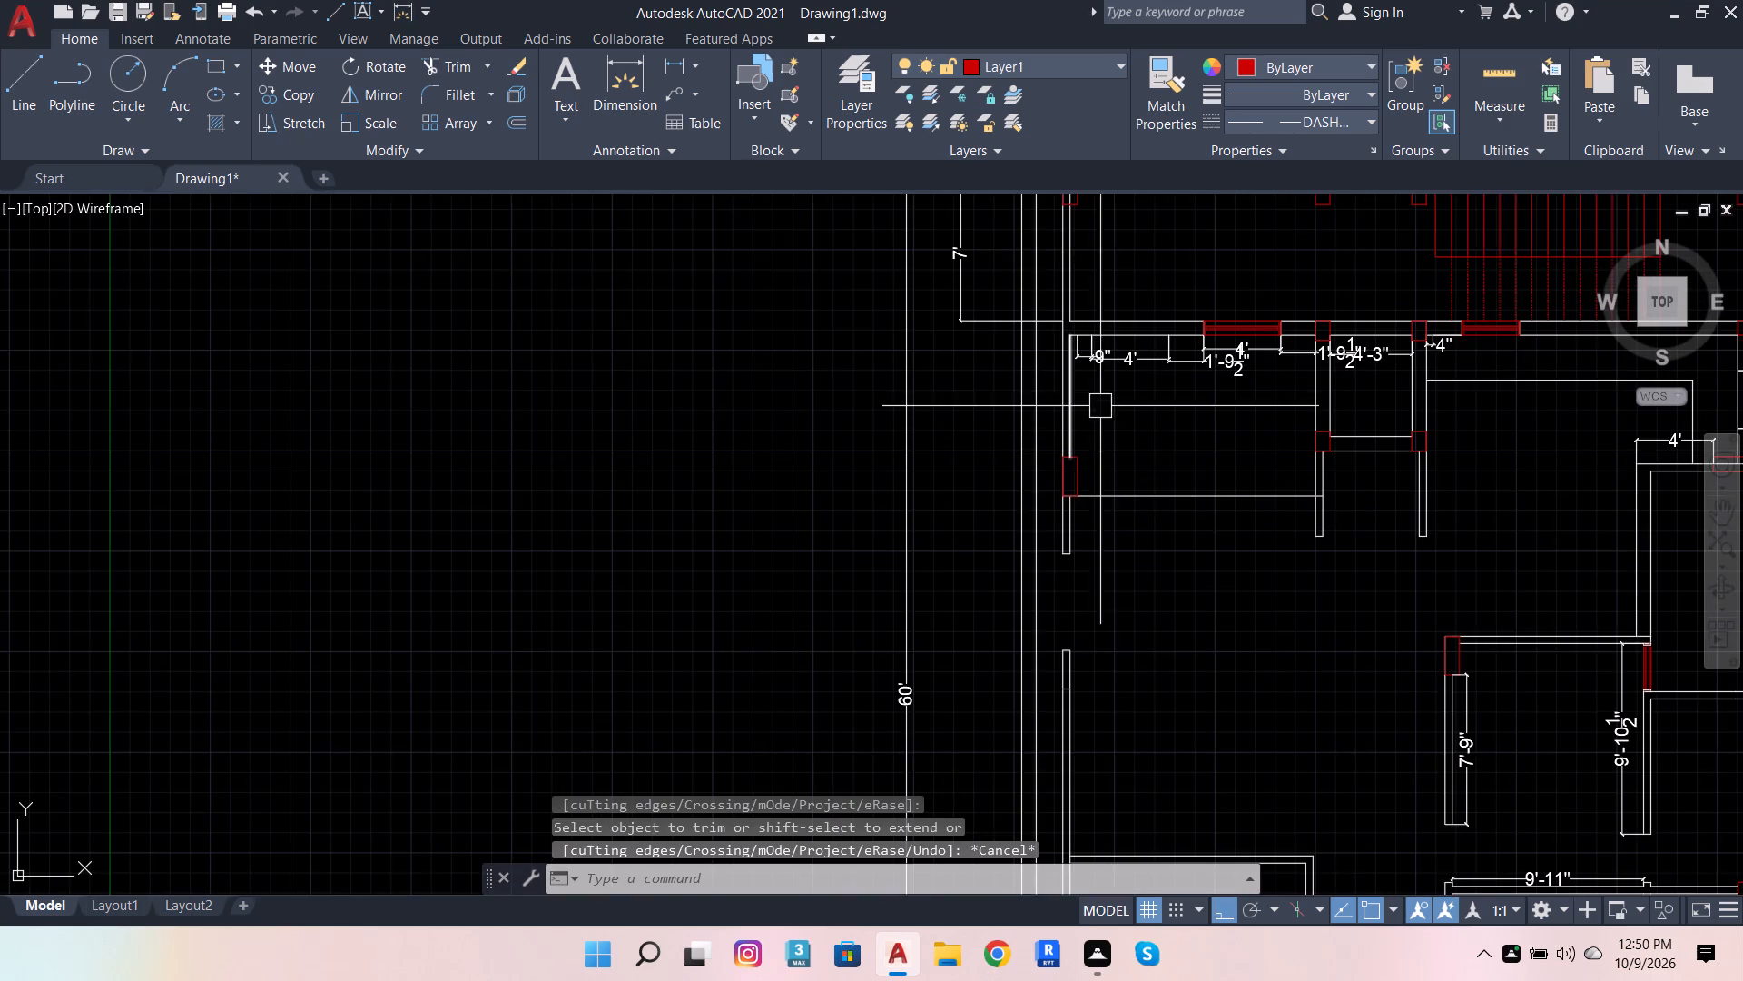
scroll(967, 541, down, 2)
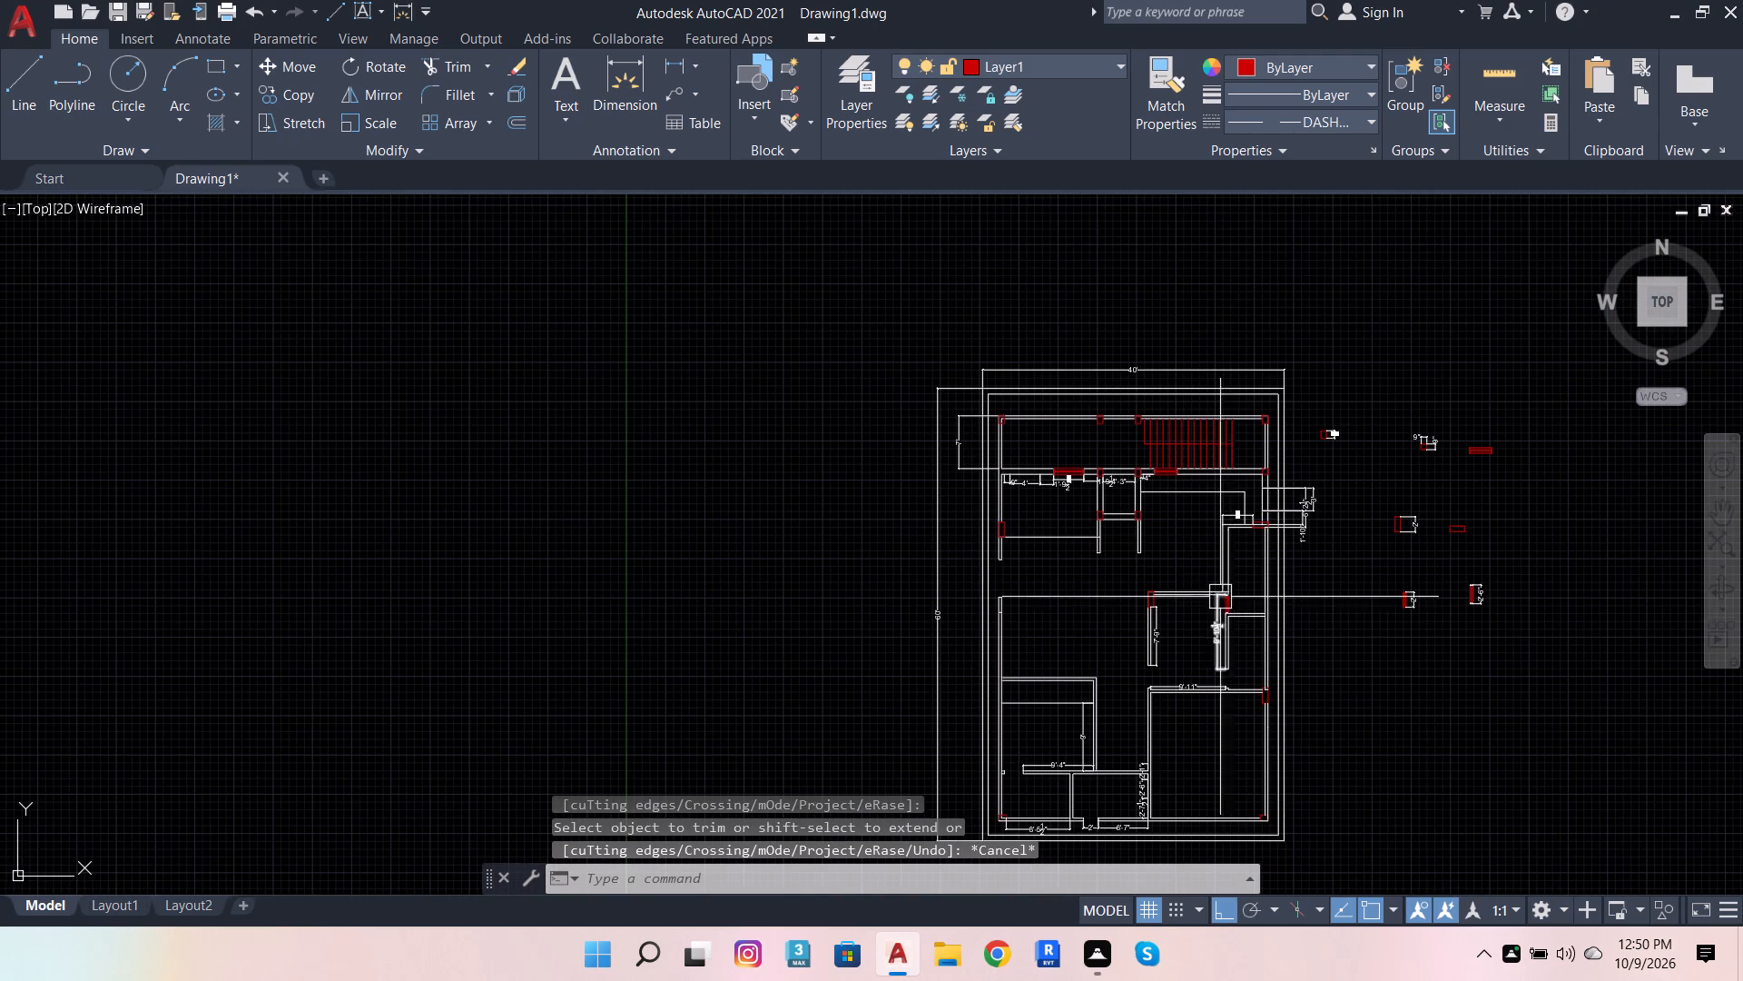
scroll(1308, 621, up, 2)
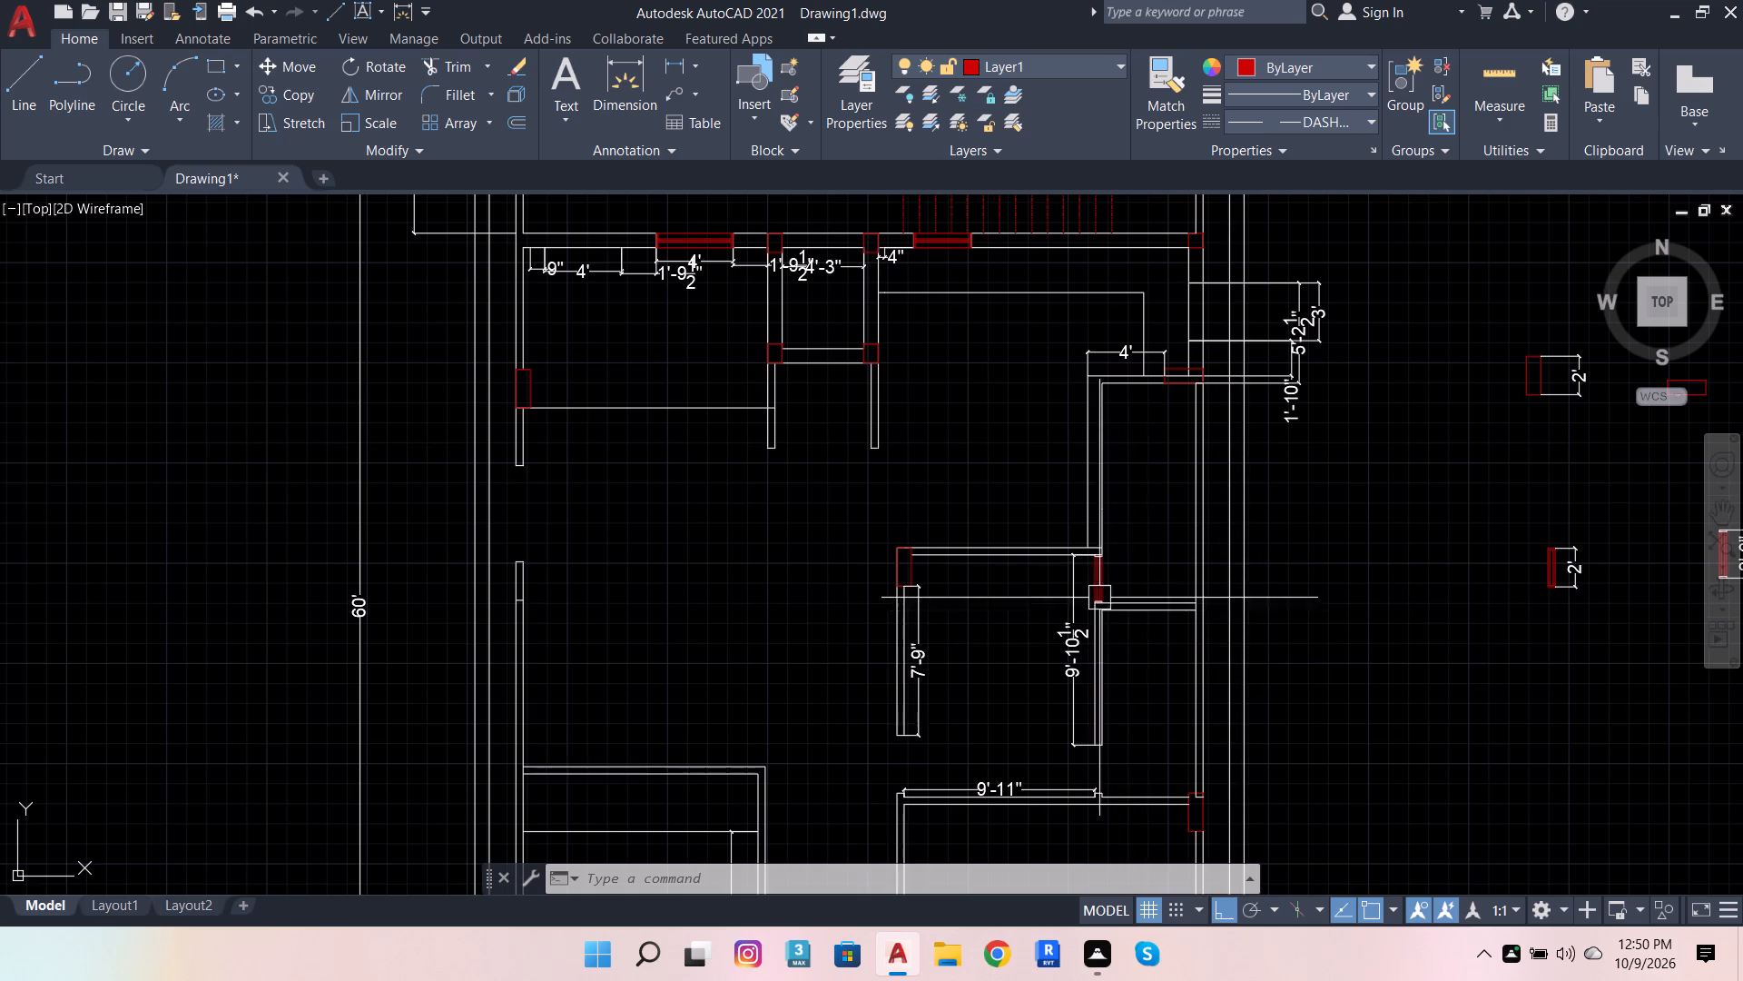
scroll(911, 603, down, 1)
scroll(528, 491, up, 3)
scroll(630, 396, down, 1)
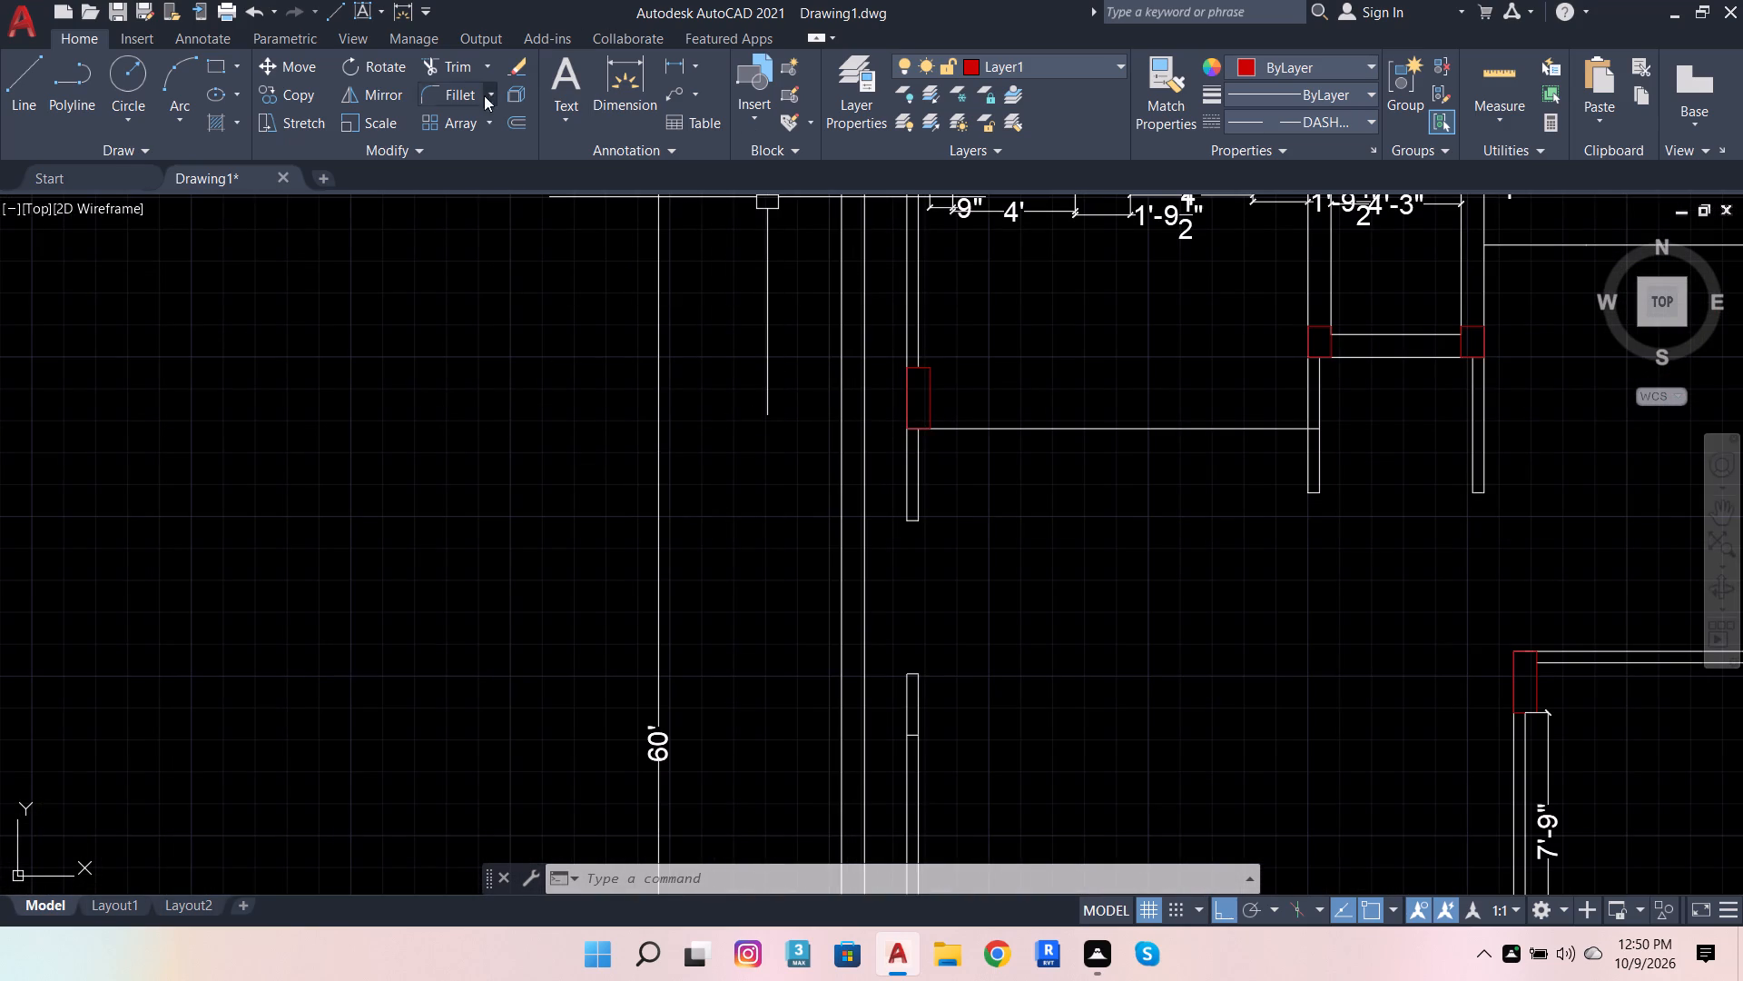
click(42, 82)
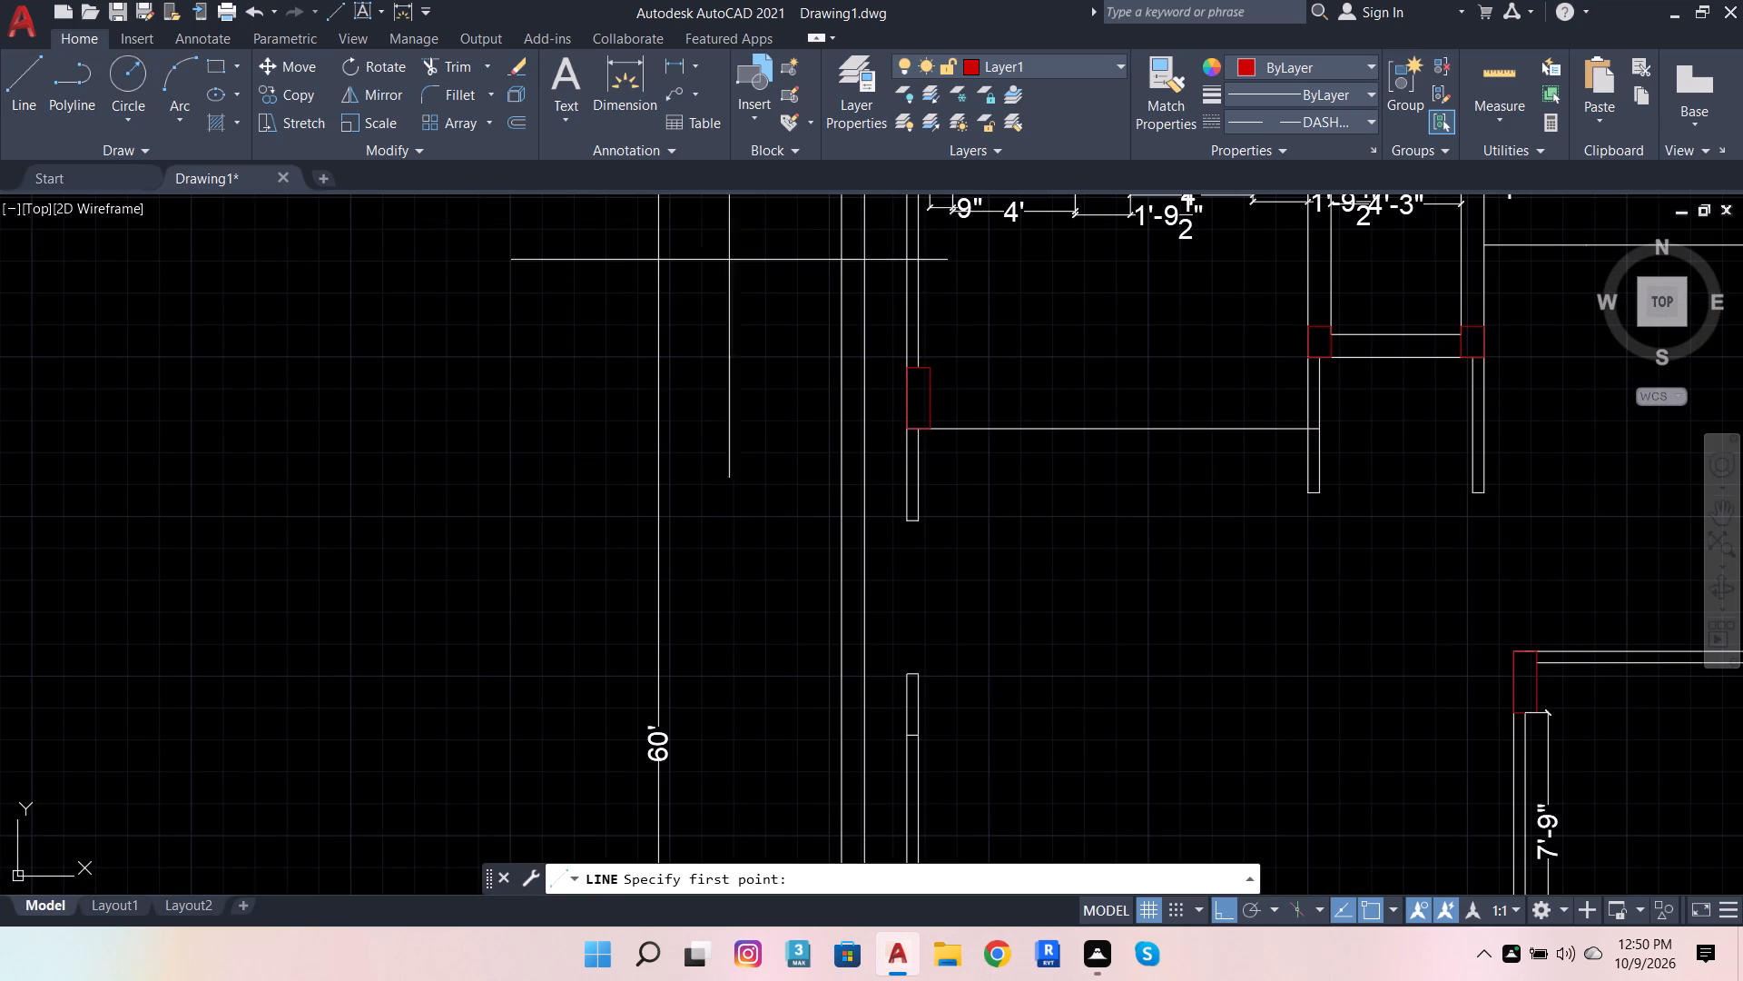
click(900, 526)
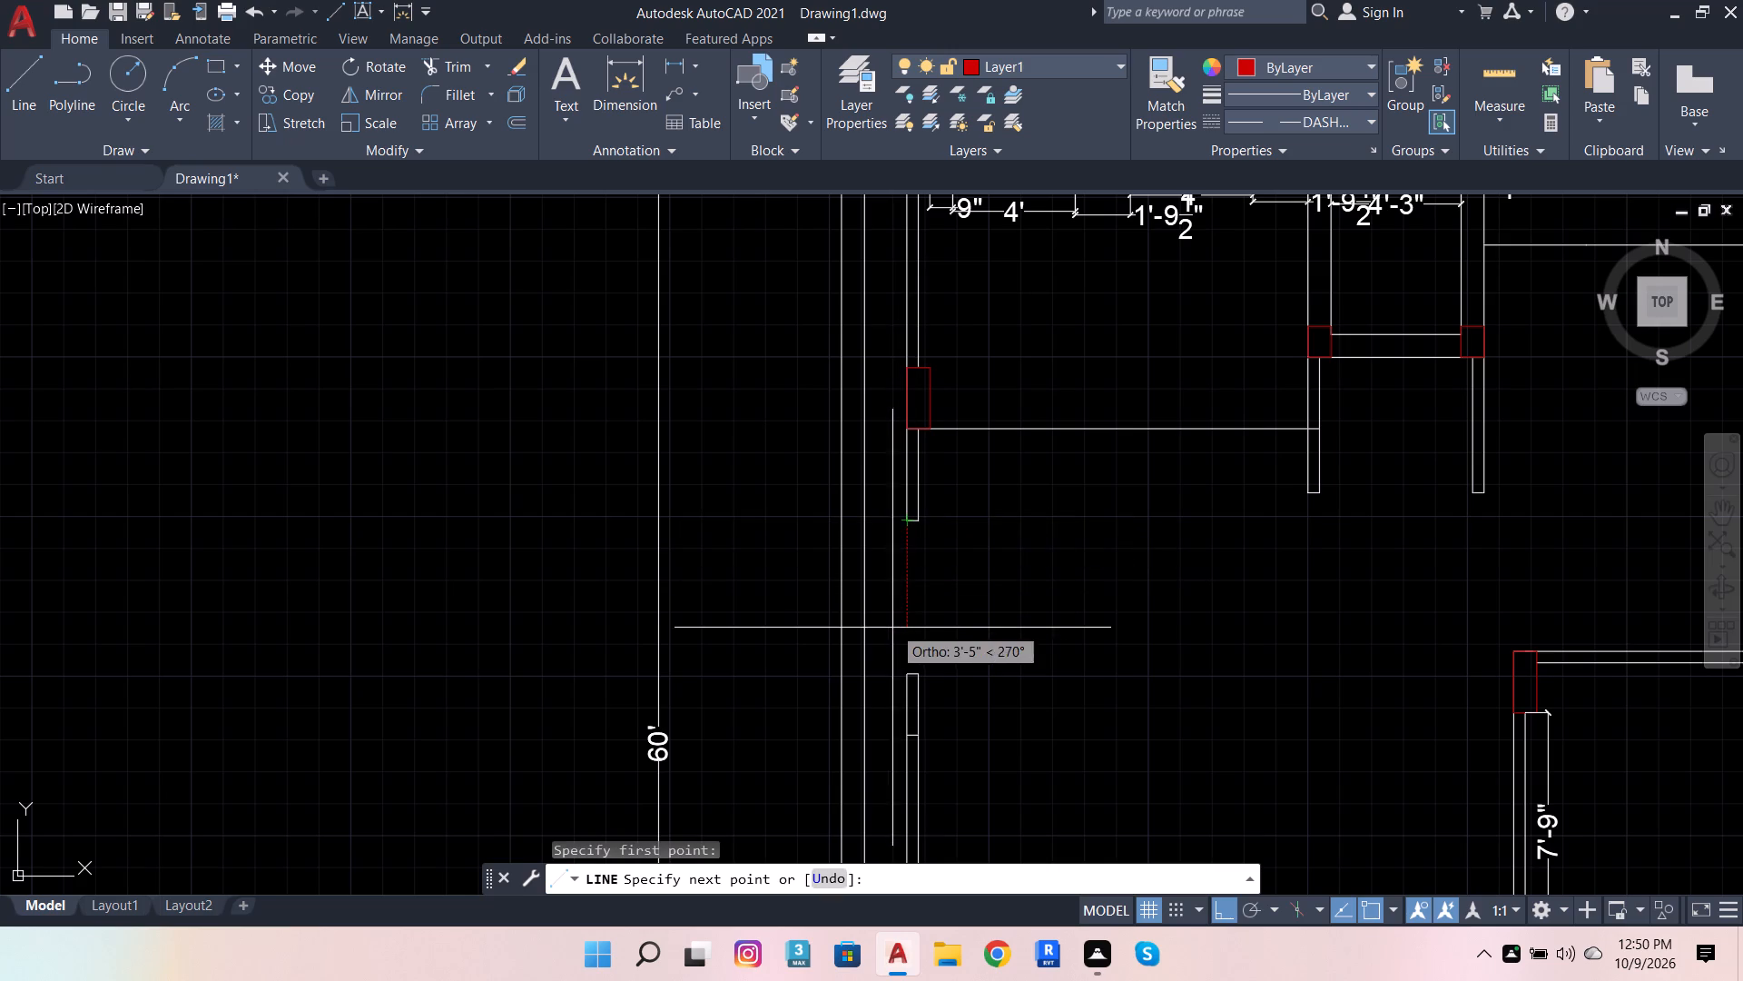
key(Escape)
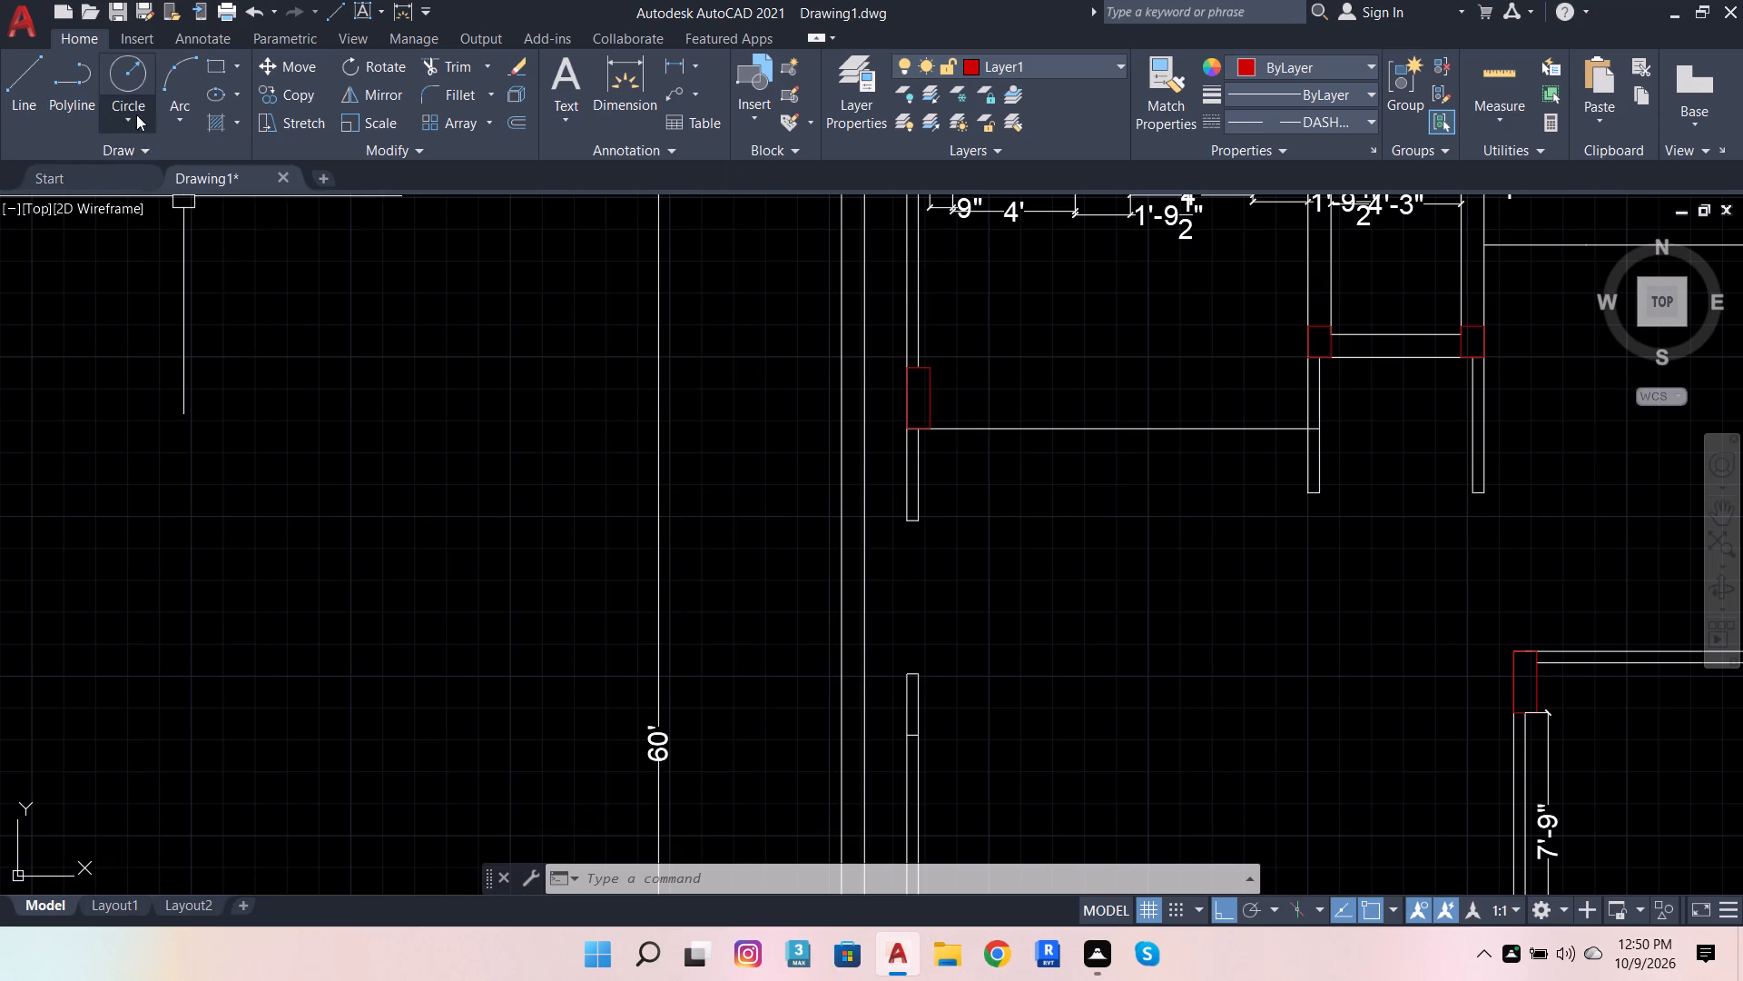
Set the current linetype to ByLayer.
click(1311, 117)
click(1307, 141)
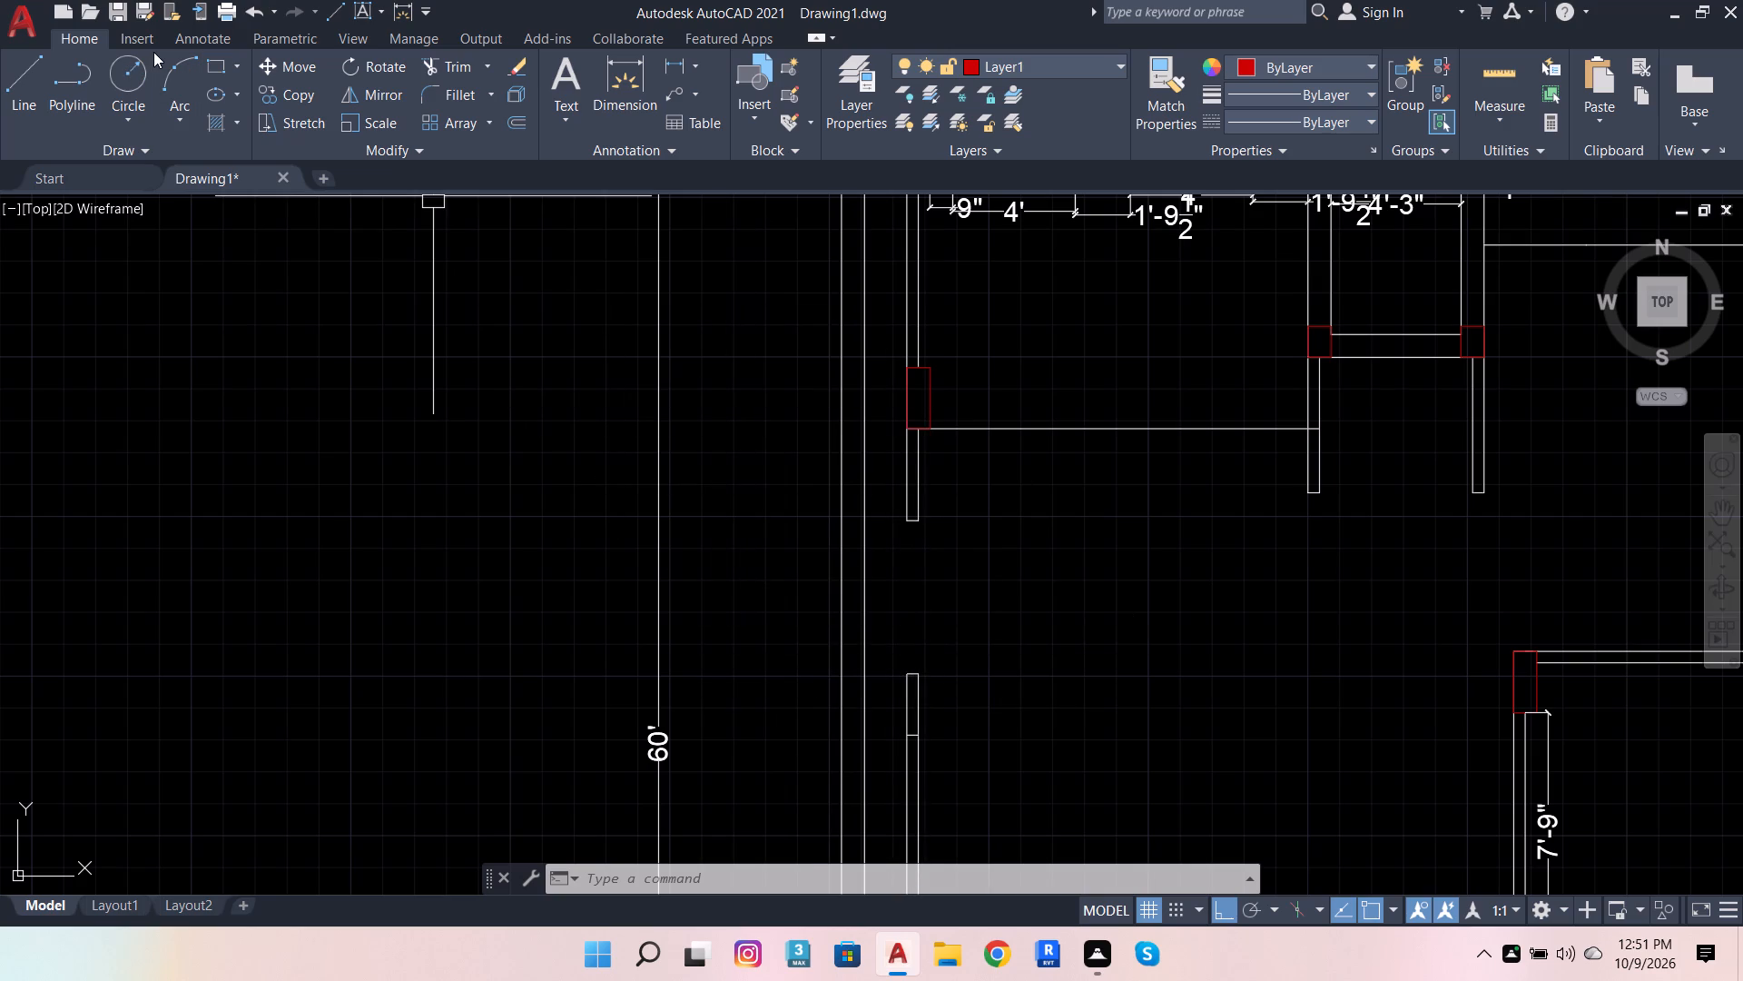
Draw a closed line outline across the left outer wall's opening, joining the corners of the upper and lower wall ends.
click(23, 65)
scroll(851, 534, up, 1)
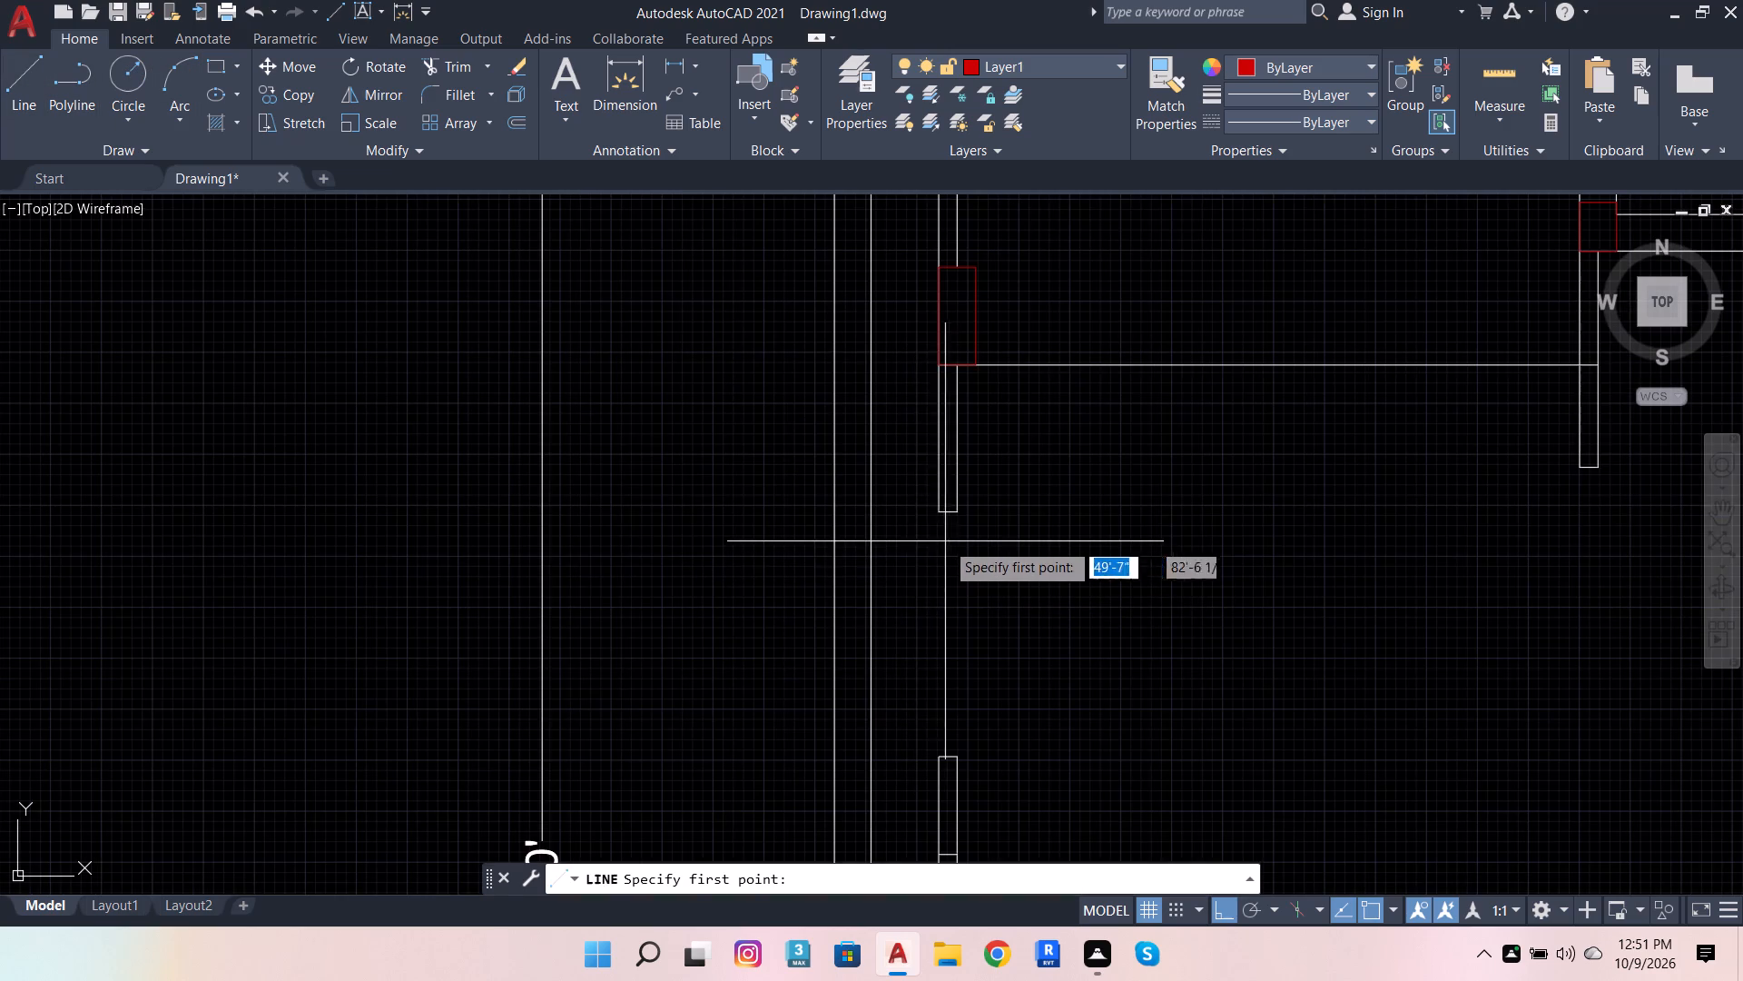
click(937, 509)
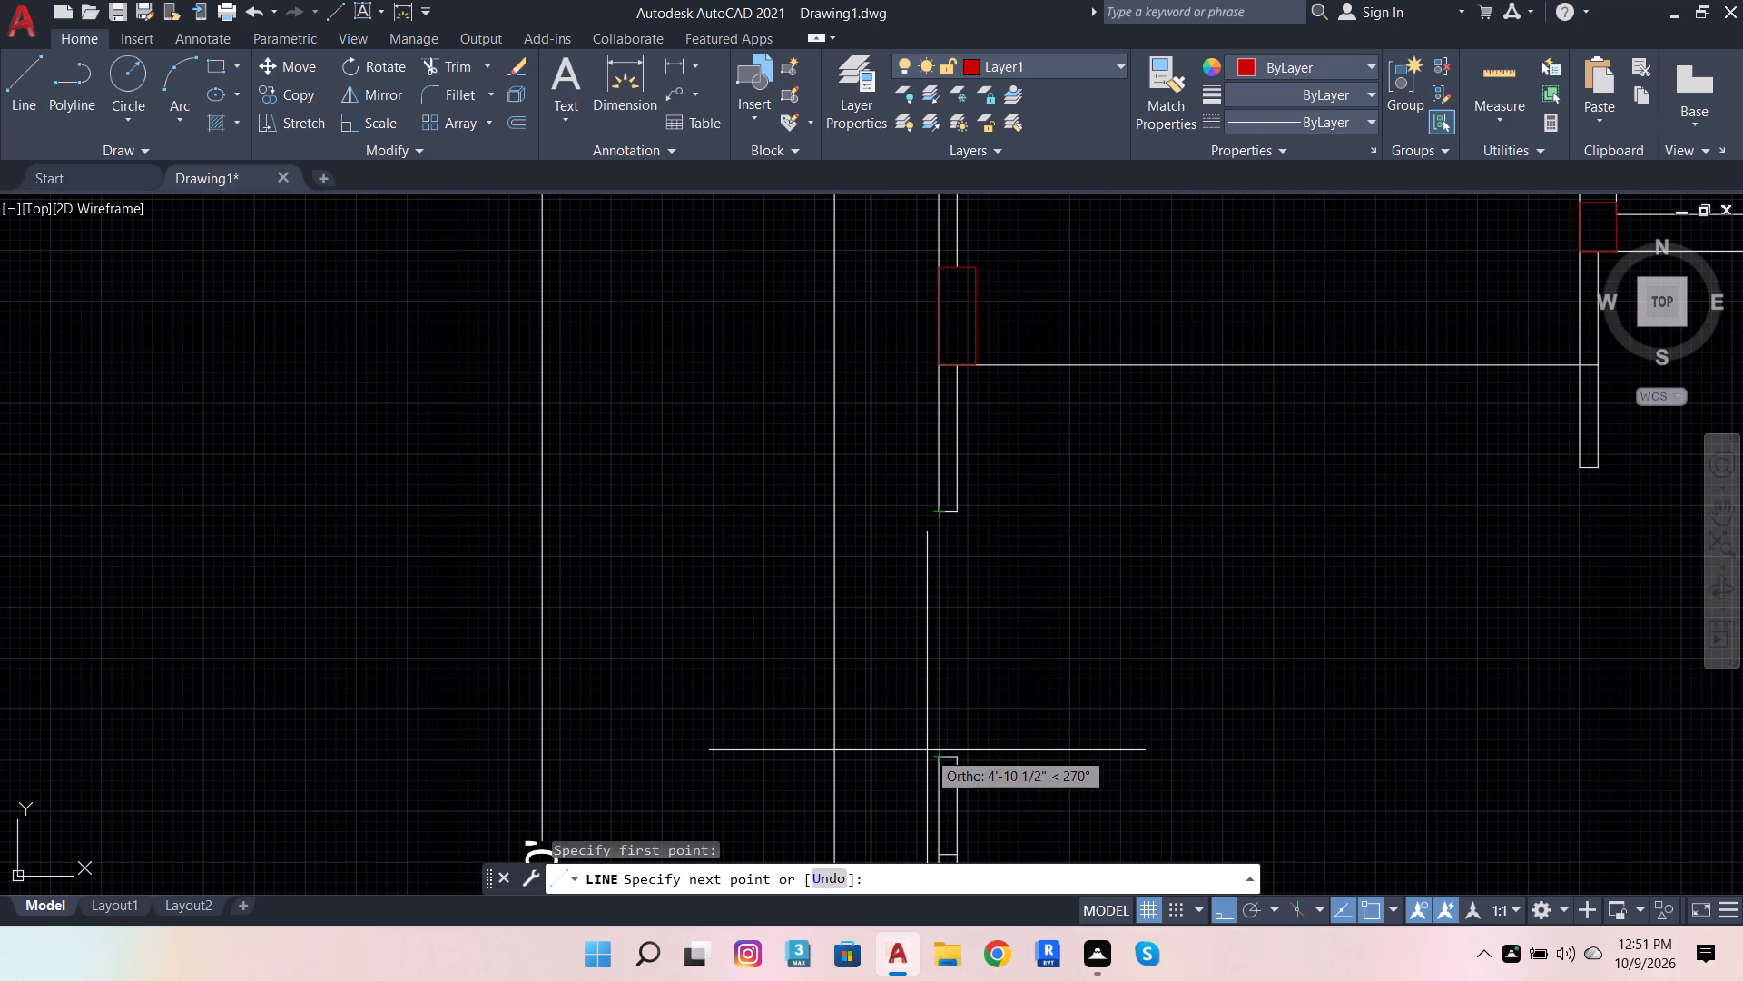
scroll(967, 753, up, 3)
click(849, 768)
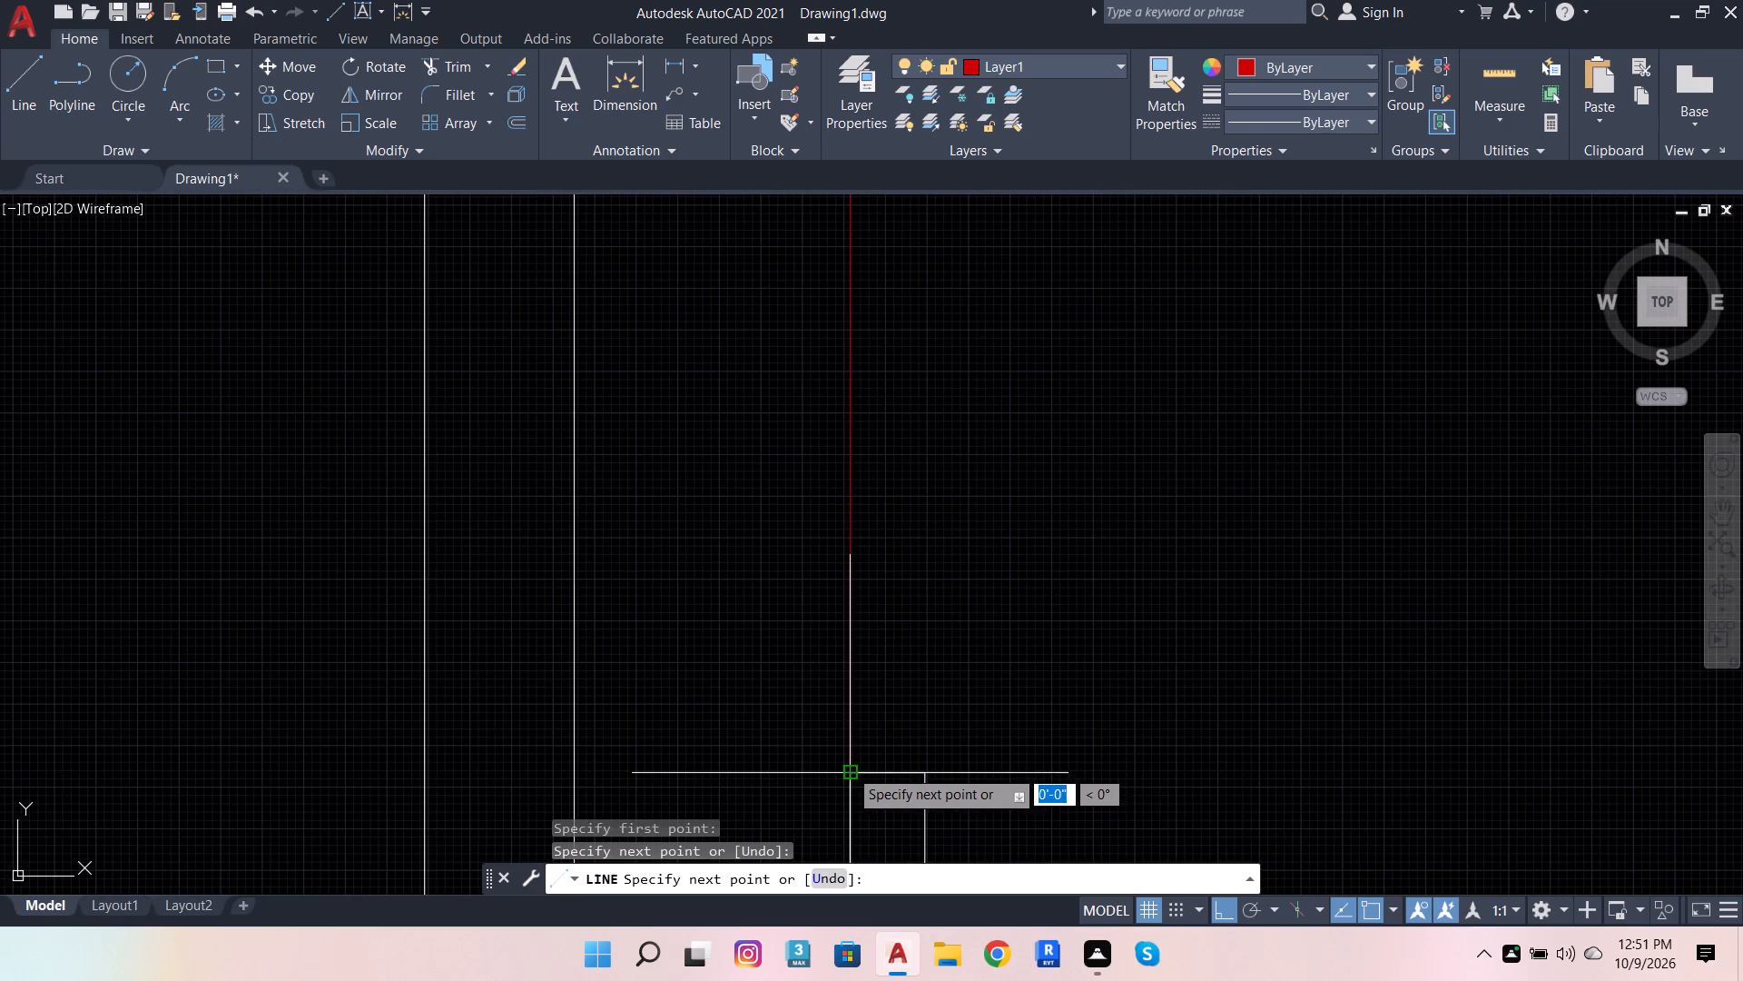
click(925, 767)
scroll(1038, 794, down, 2)
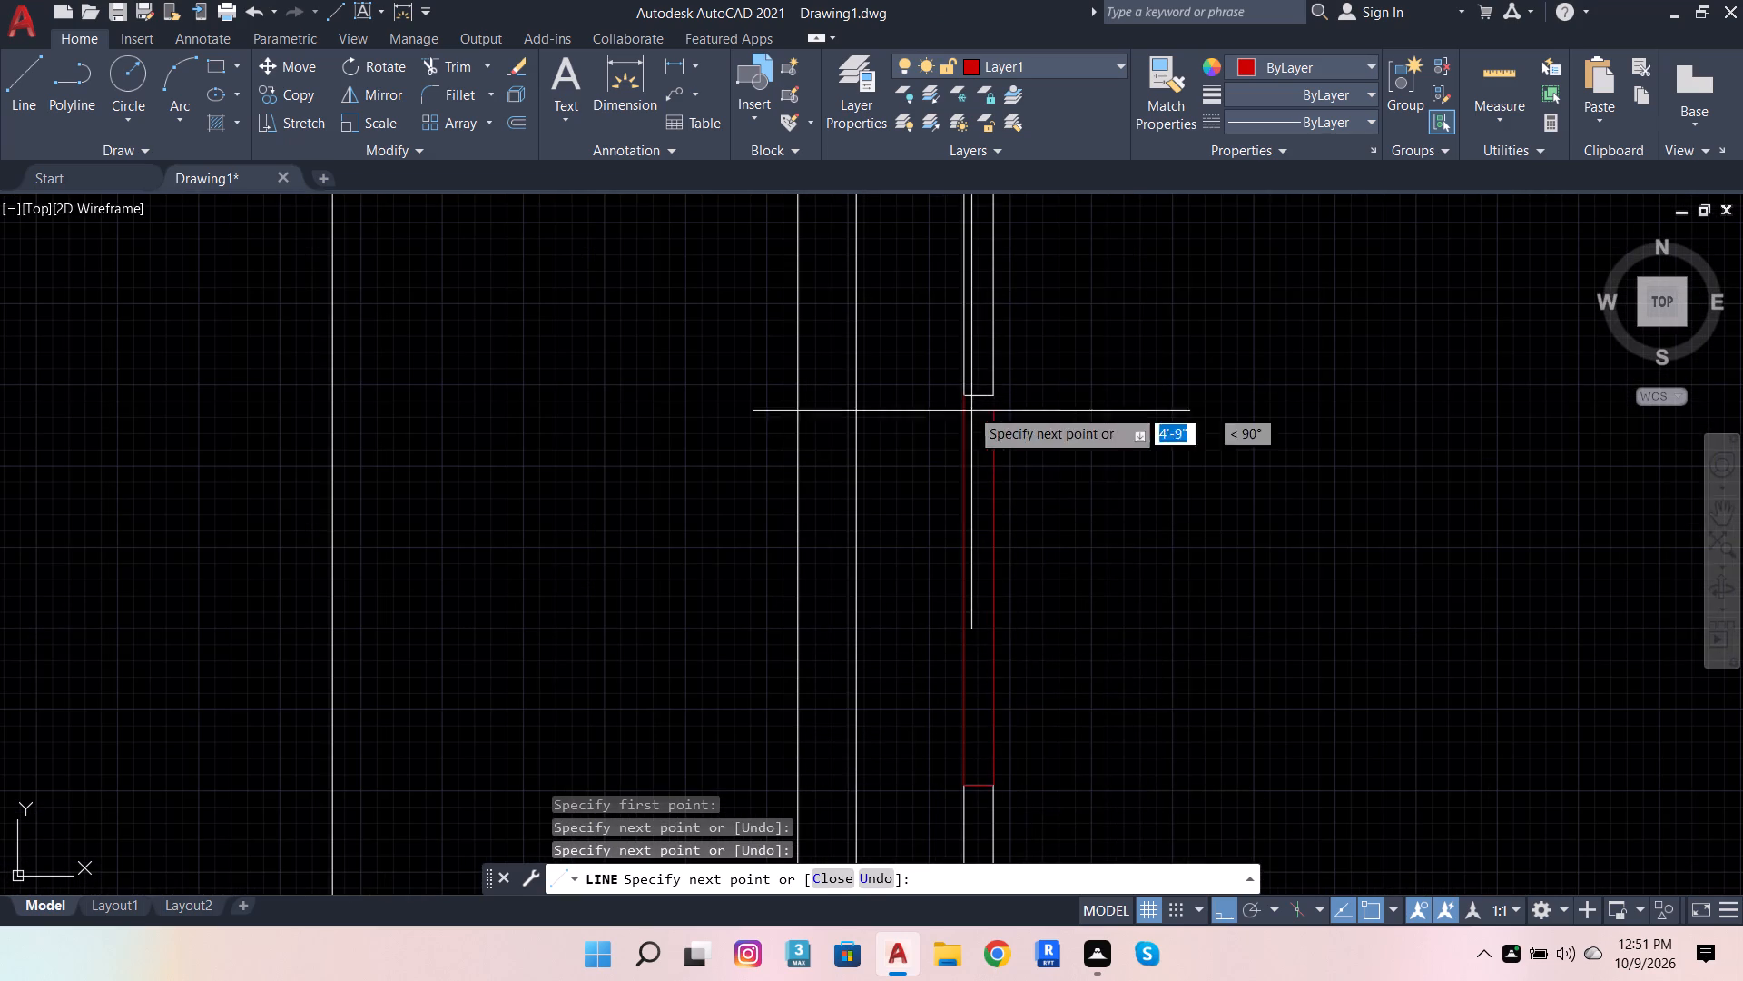
scroll(989, 367, up, 2)
click(986, 438)
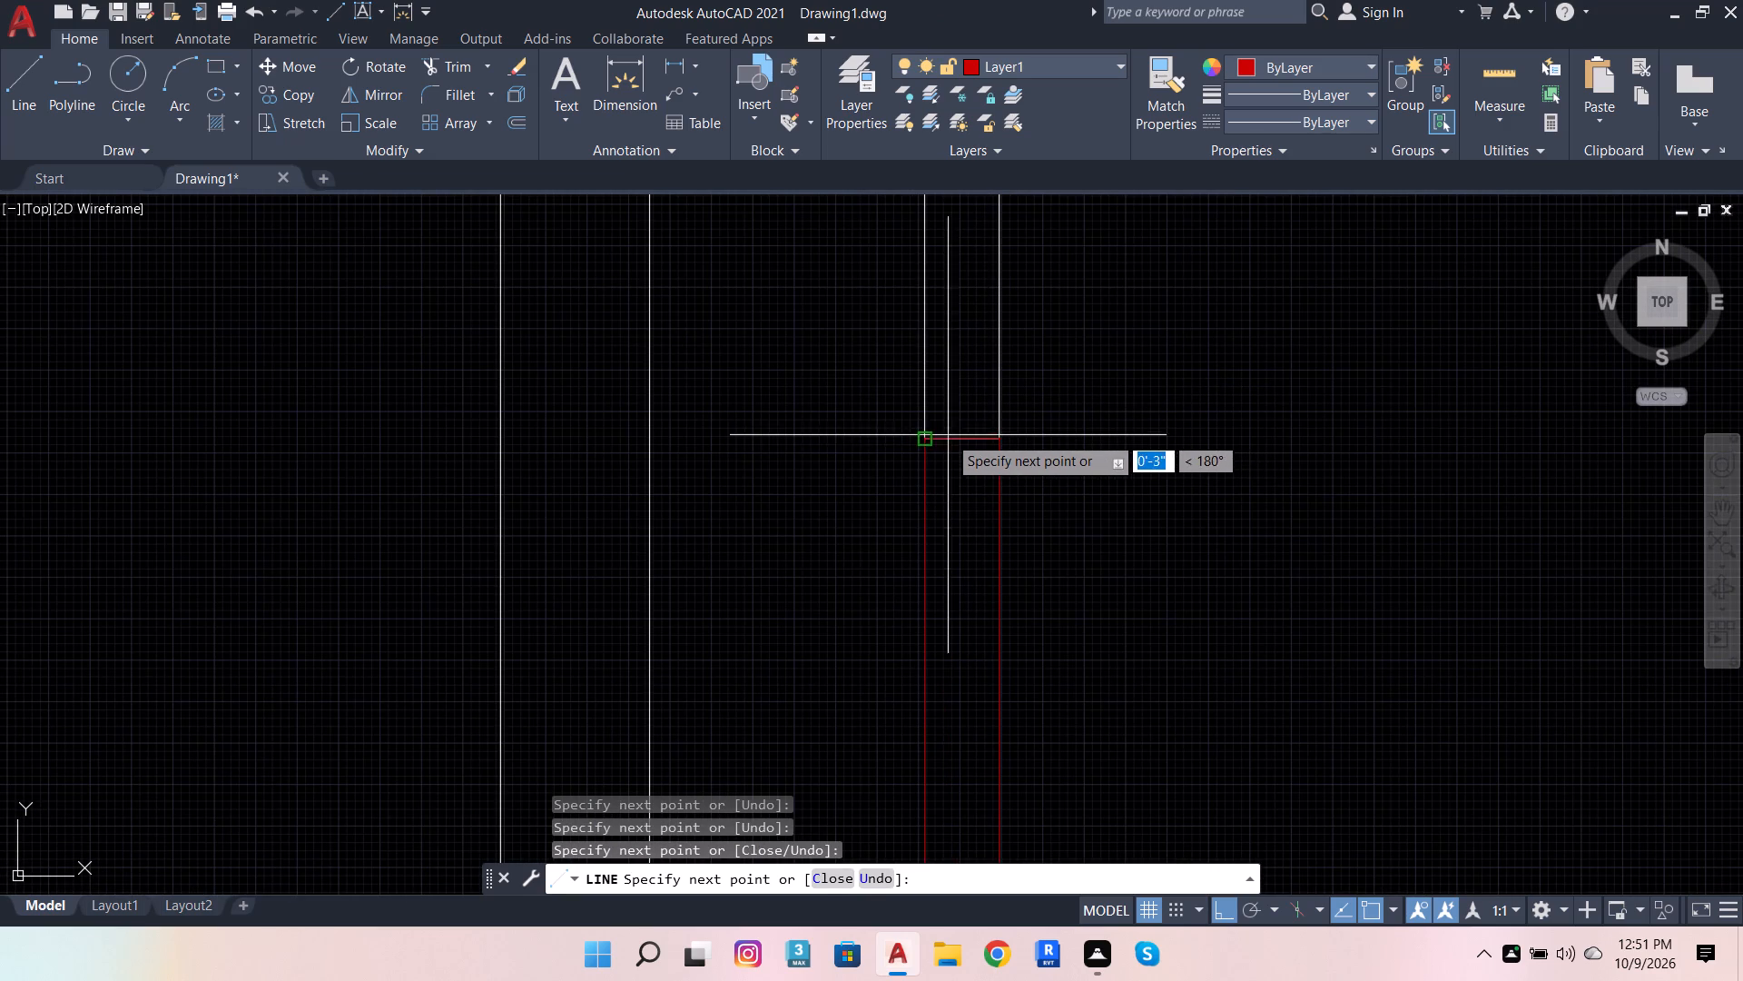
click(928, 435)
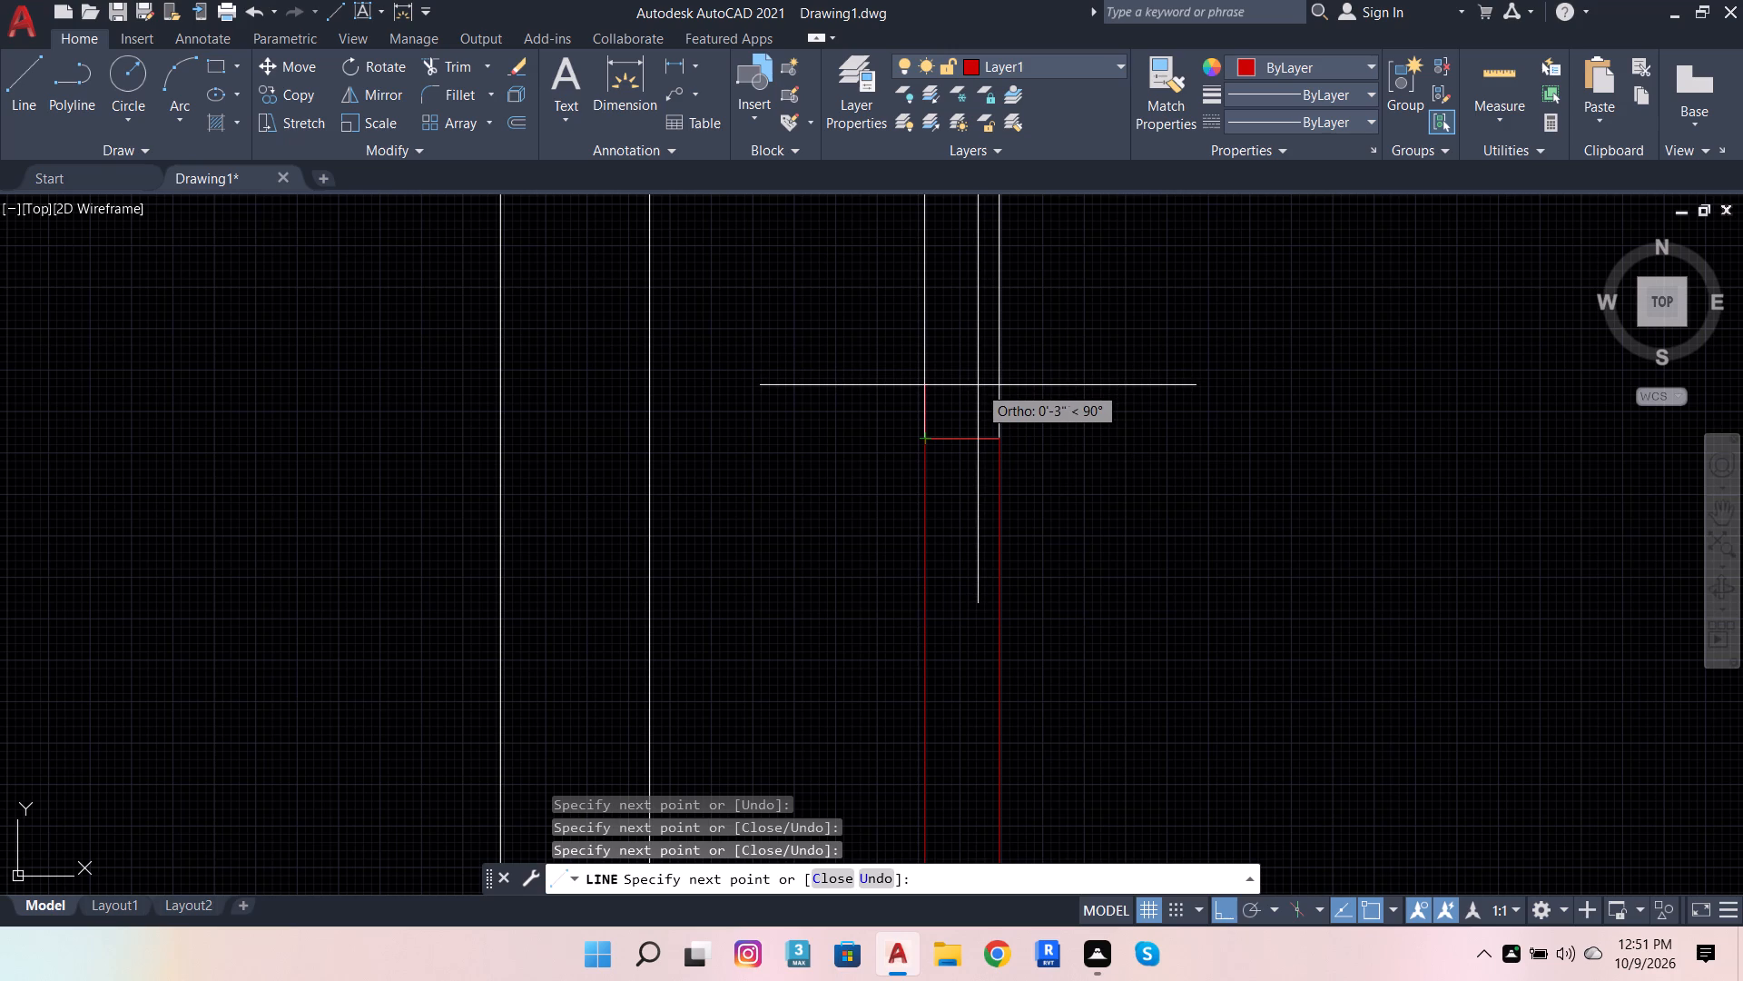
key(space)
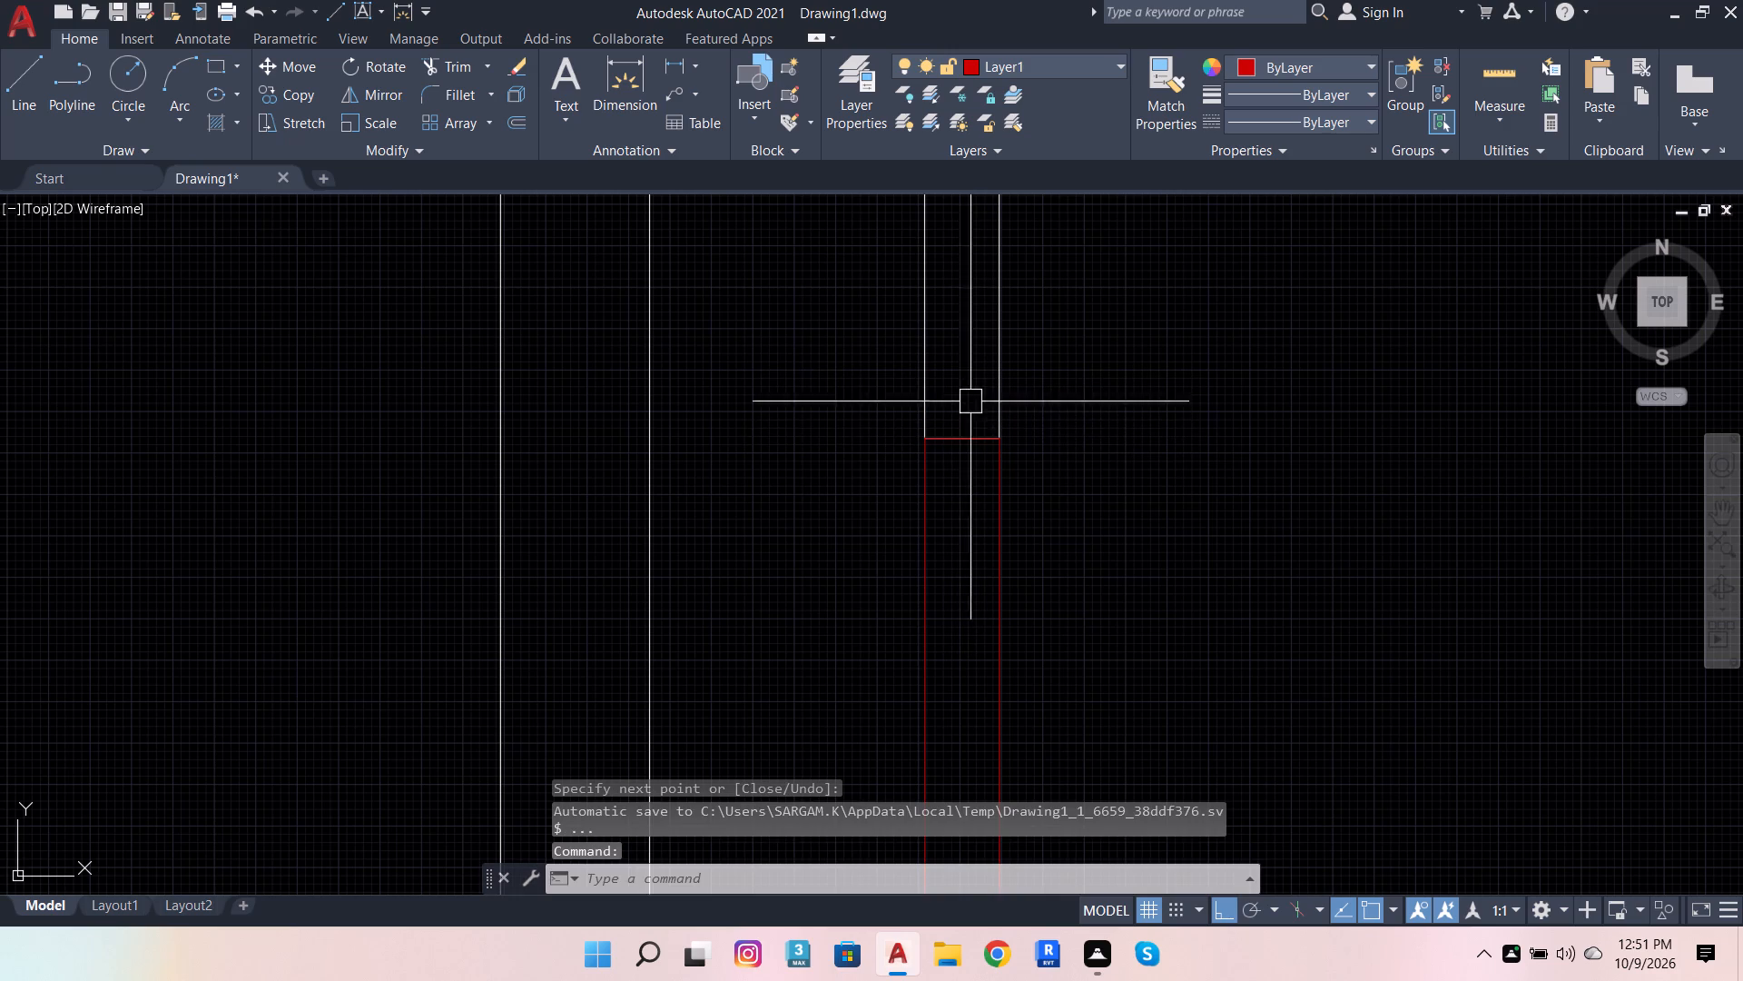
Draw a vertical centre line from the midpoint of the opening outline's upper end down past its lower end.
key(space)
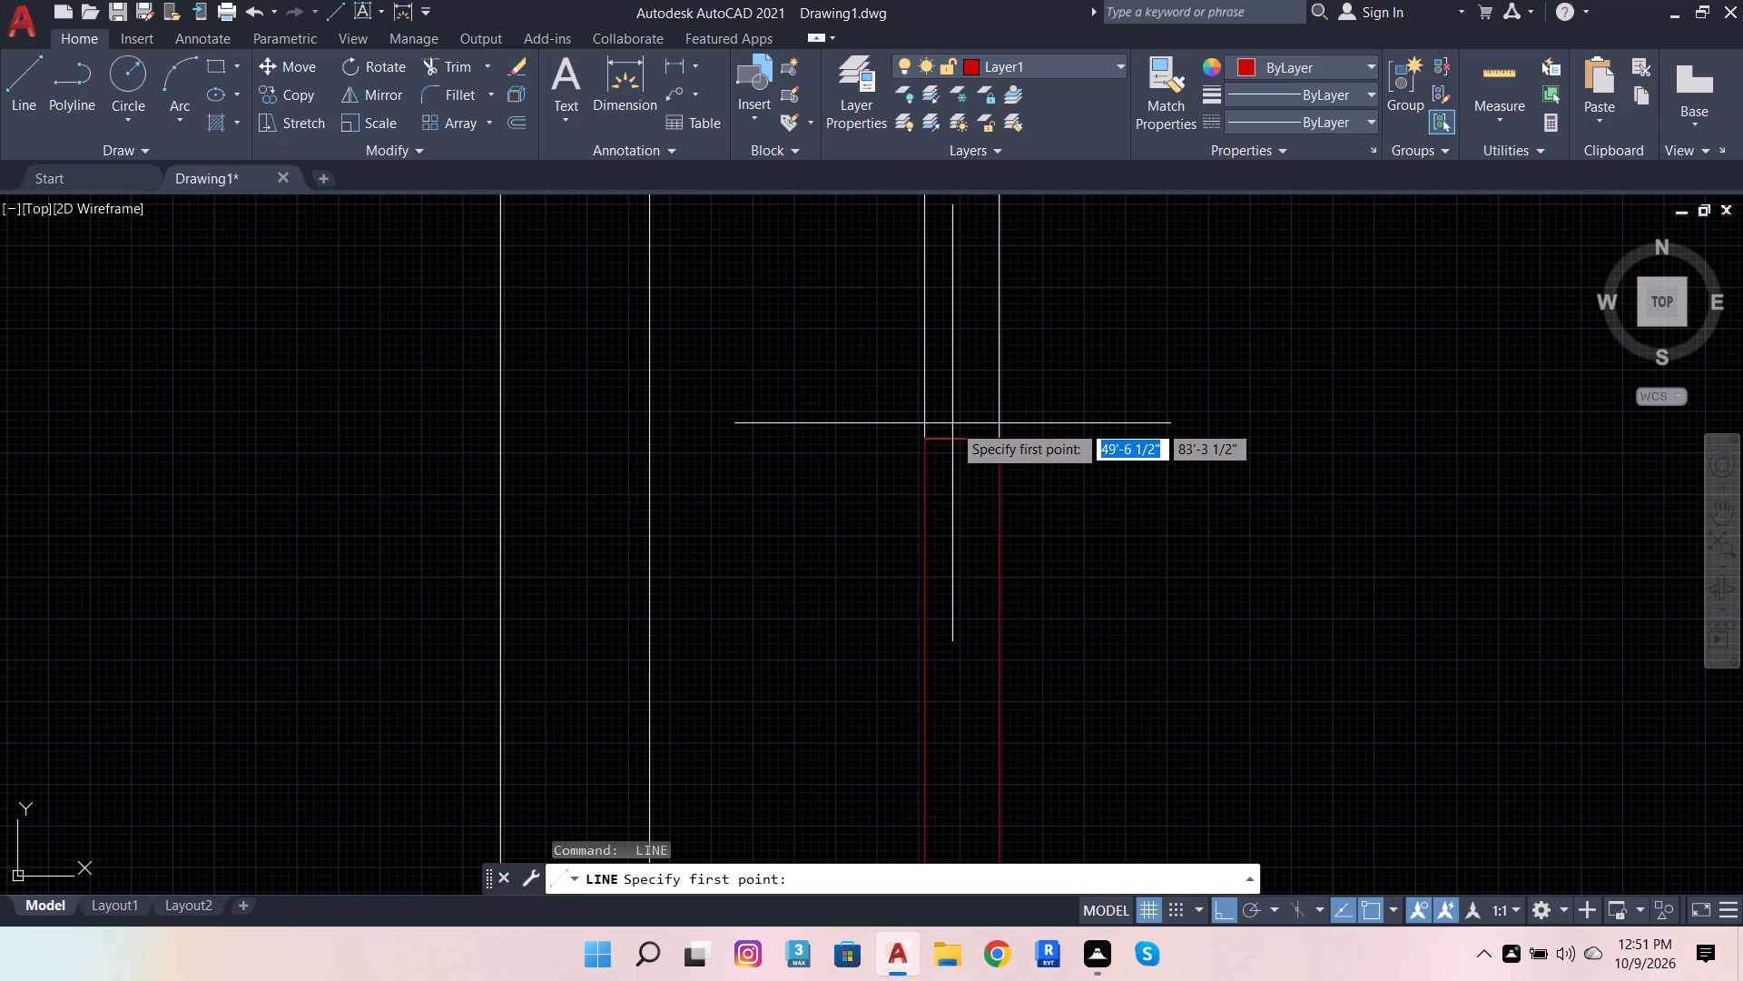
ctrl+right_click(952, 423)
click(1036, 533)
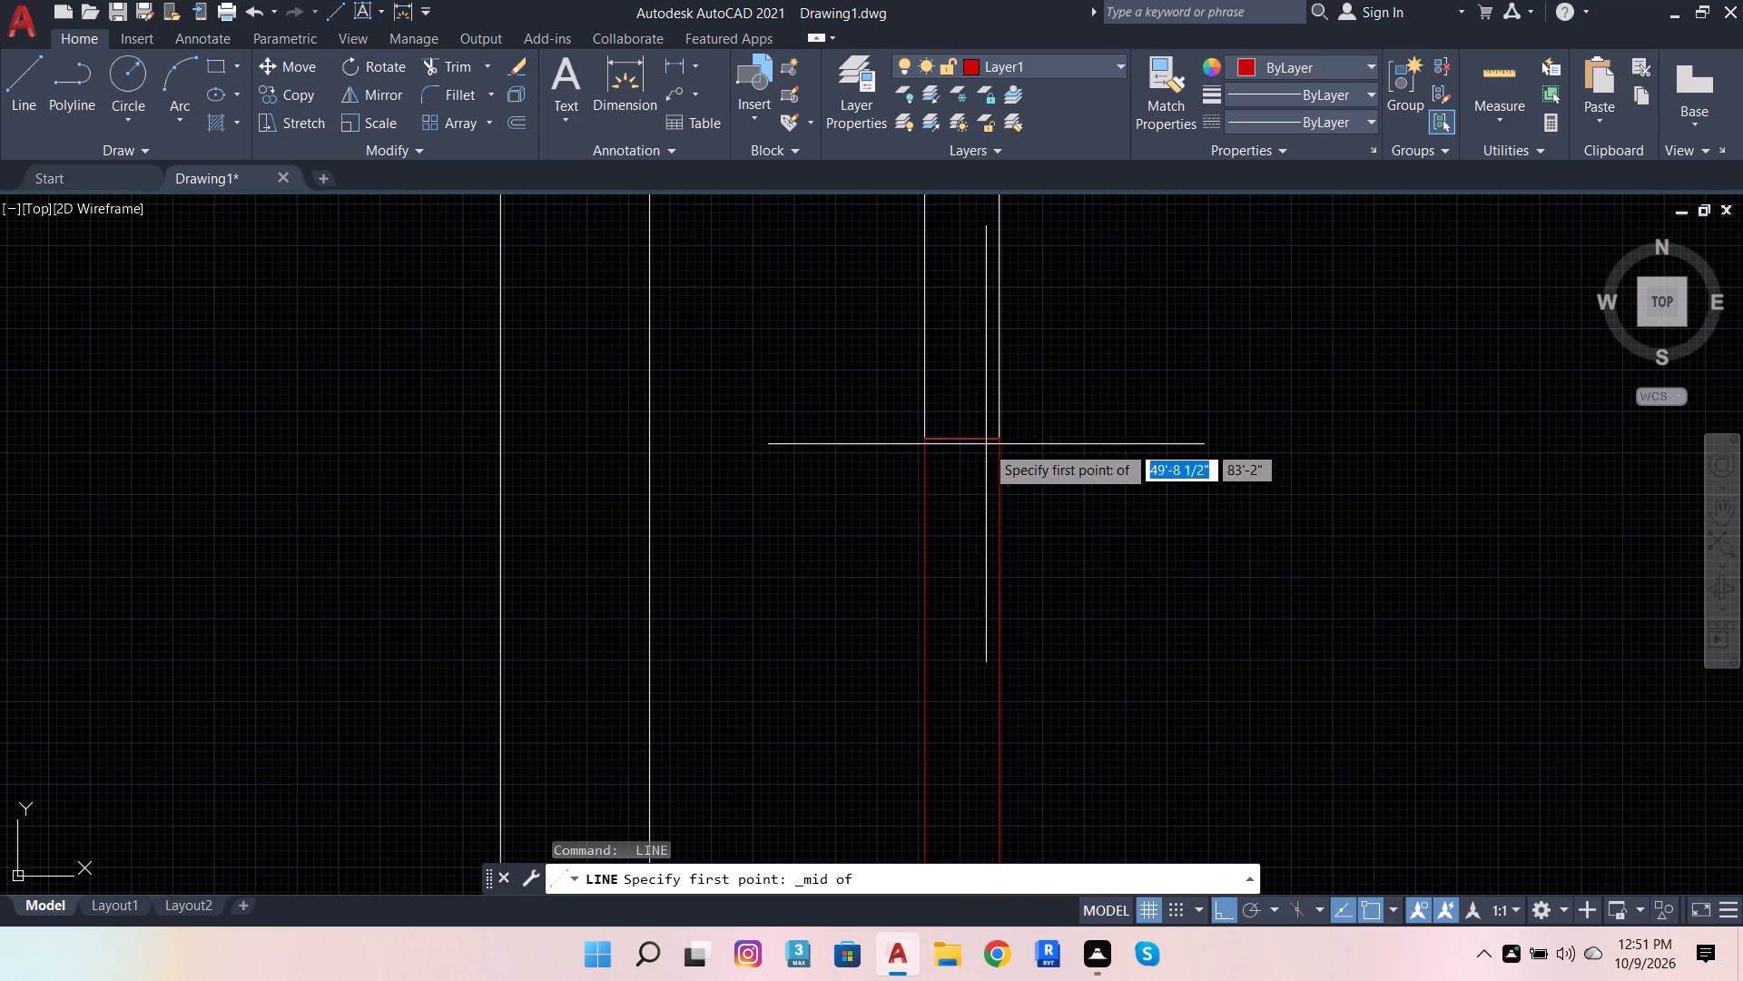
click(961, 435)
scroll(989, 470, down, 4)
scroll(995, 521, up, 3)
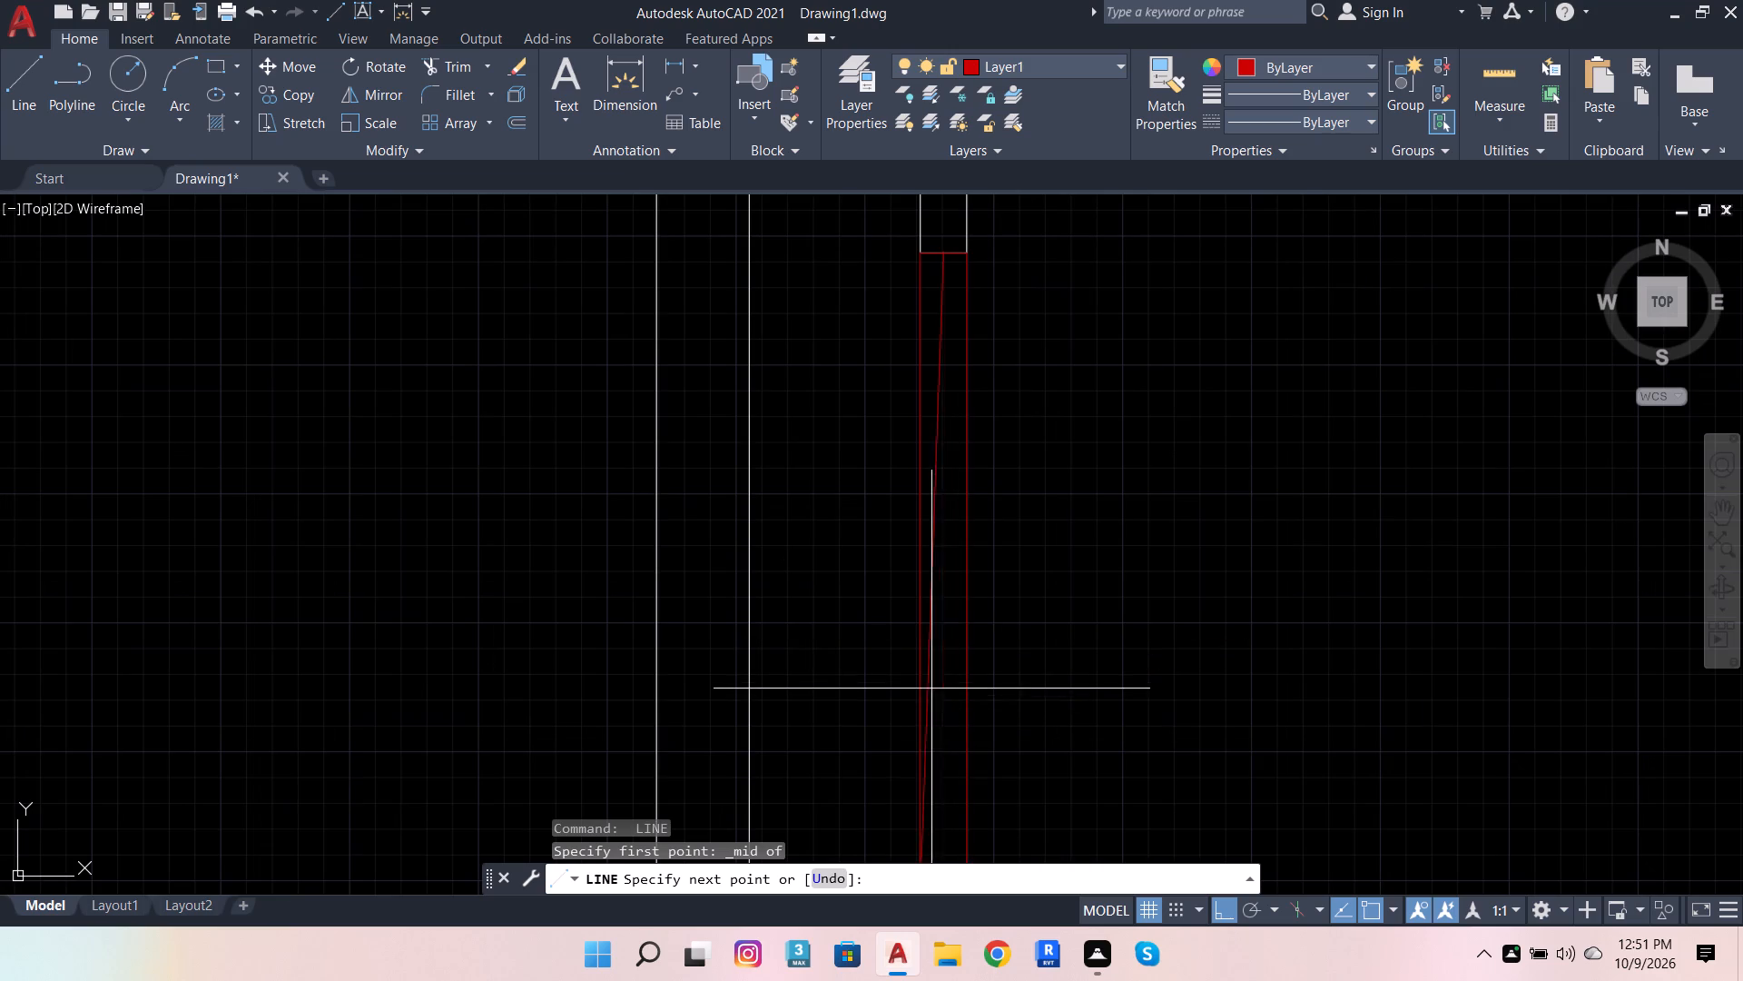
scroll(931, 692, down, 2)
scroll(921, 756, up, 2)
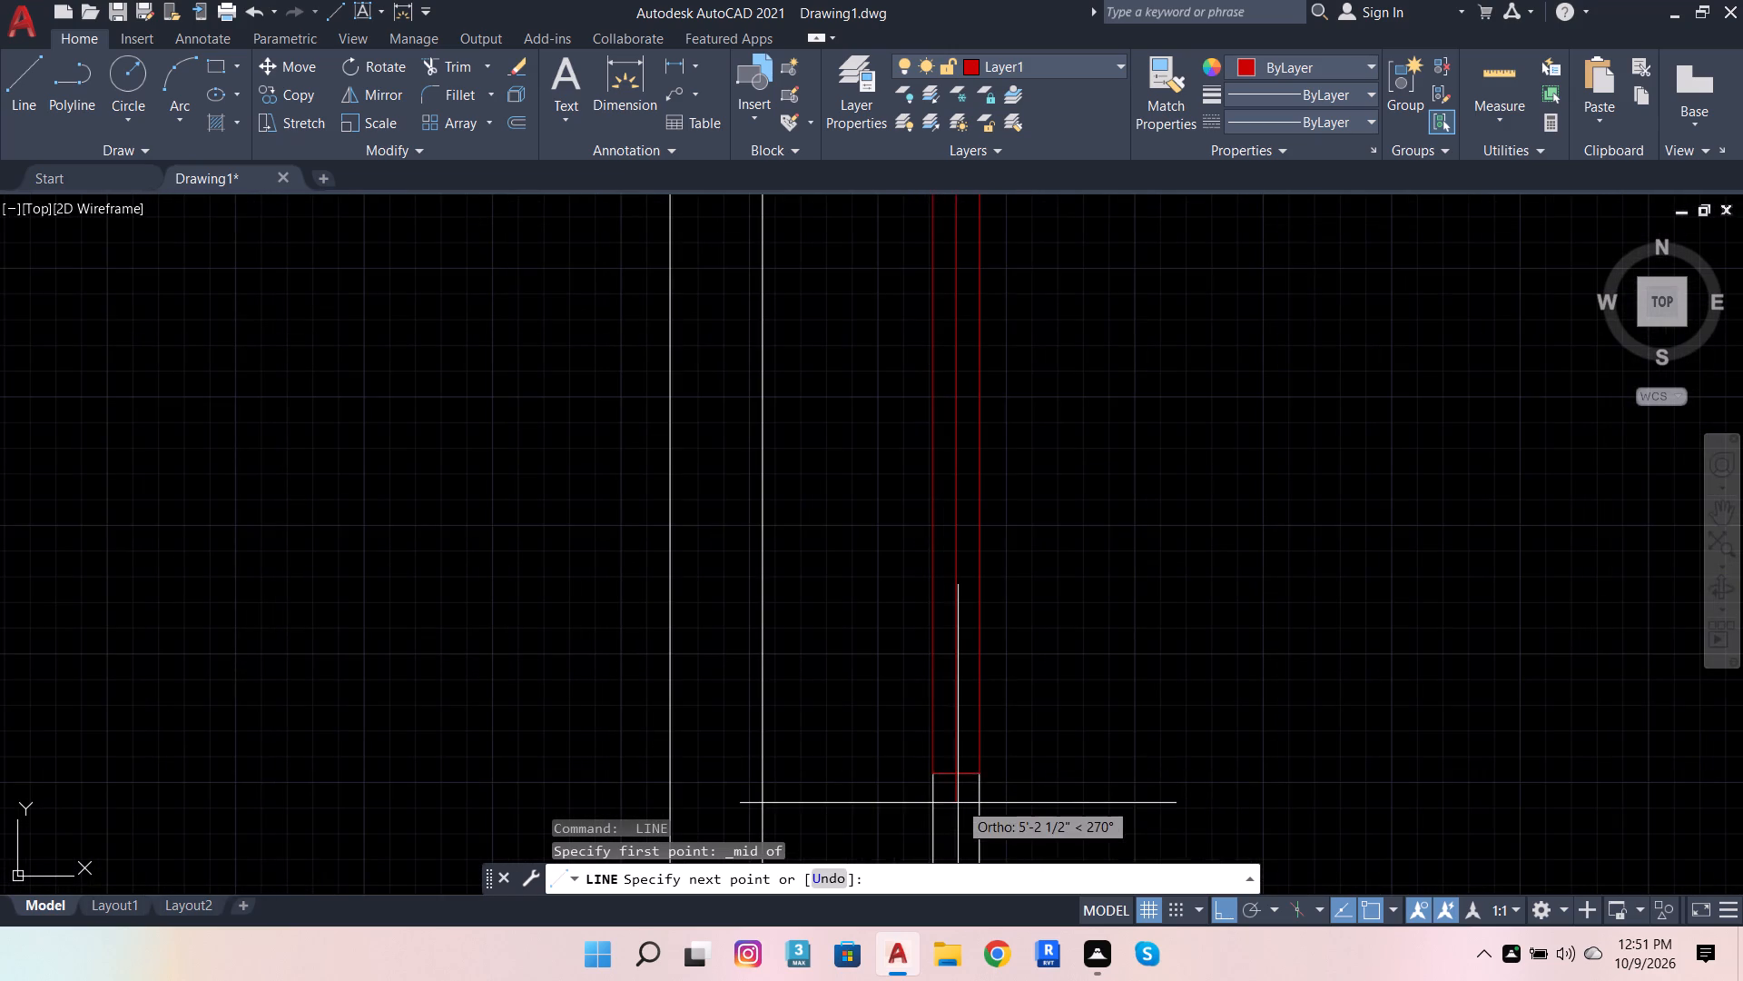
scroll(958, 803, up, 2)
click(958, 803)
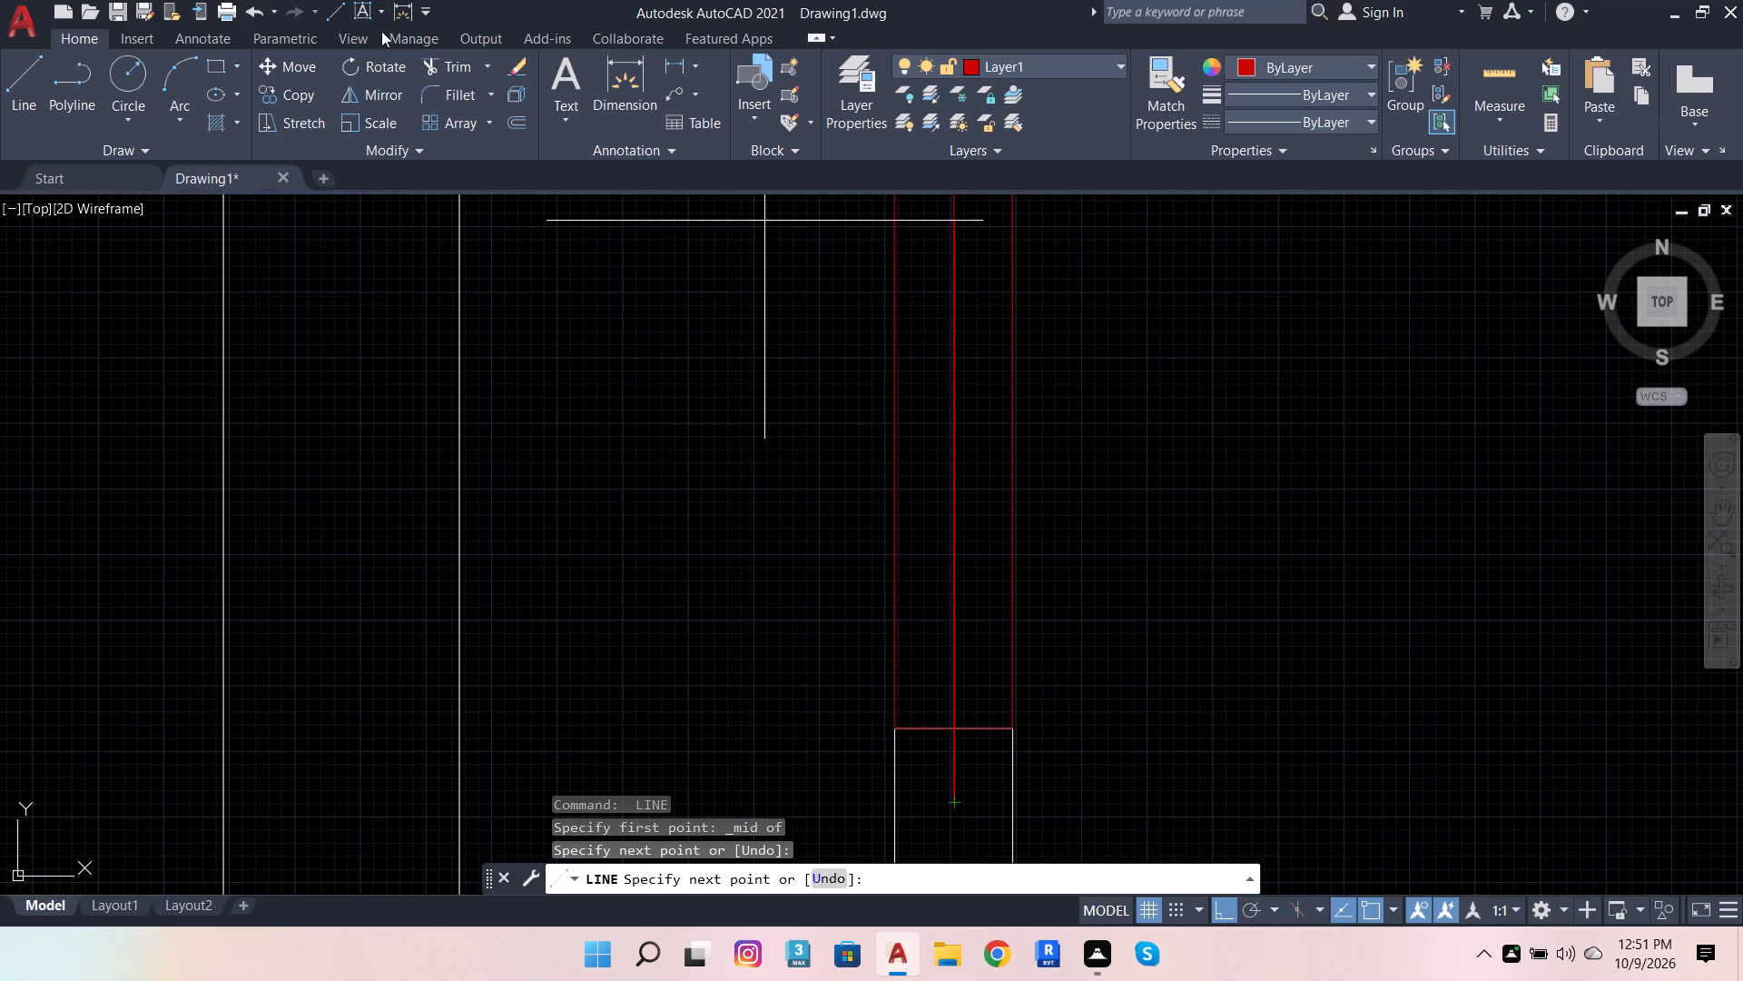
Trim the part of the centre line that extends below the opening outline's lower end.
click(446, 66)
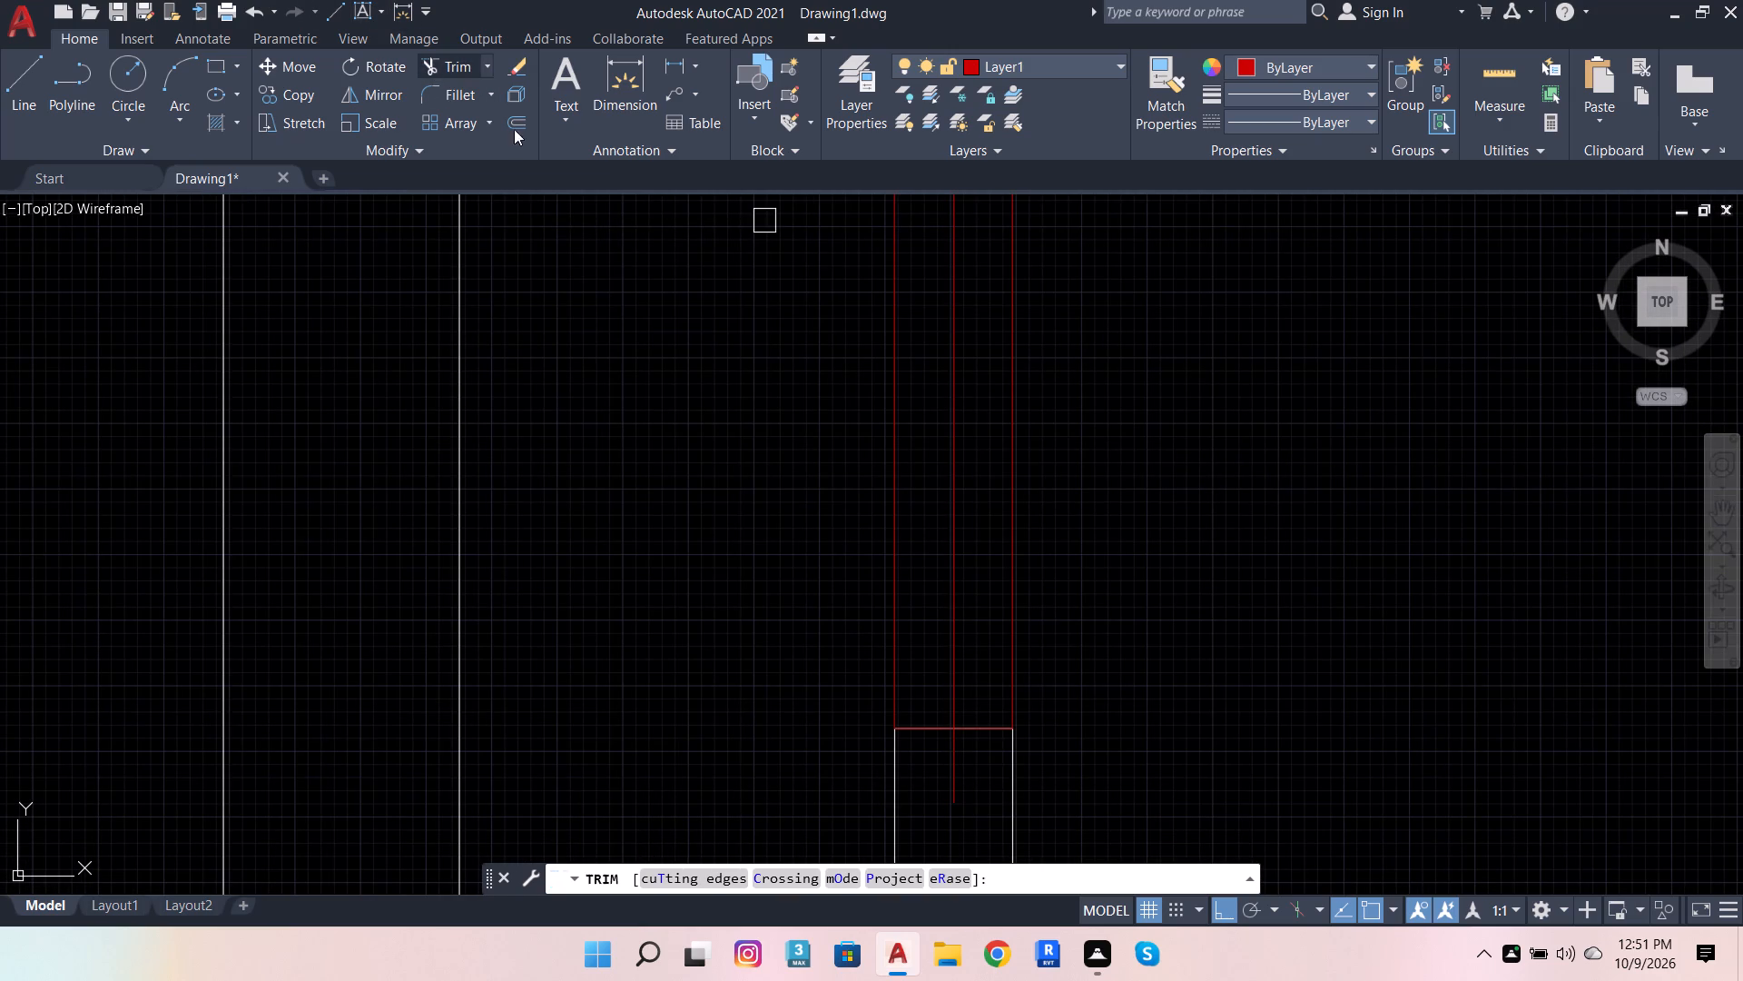
click(964, 774)
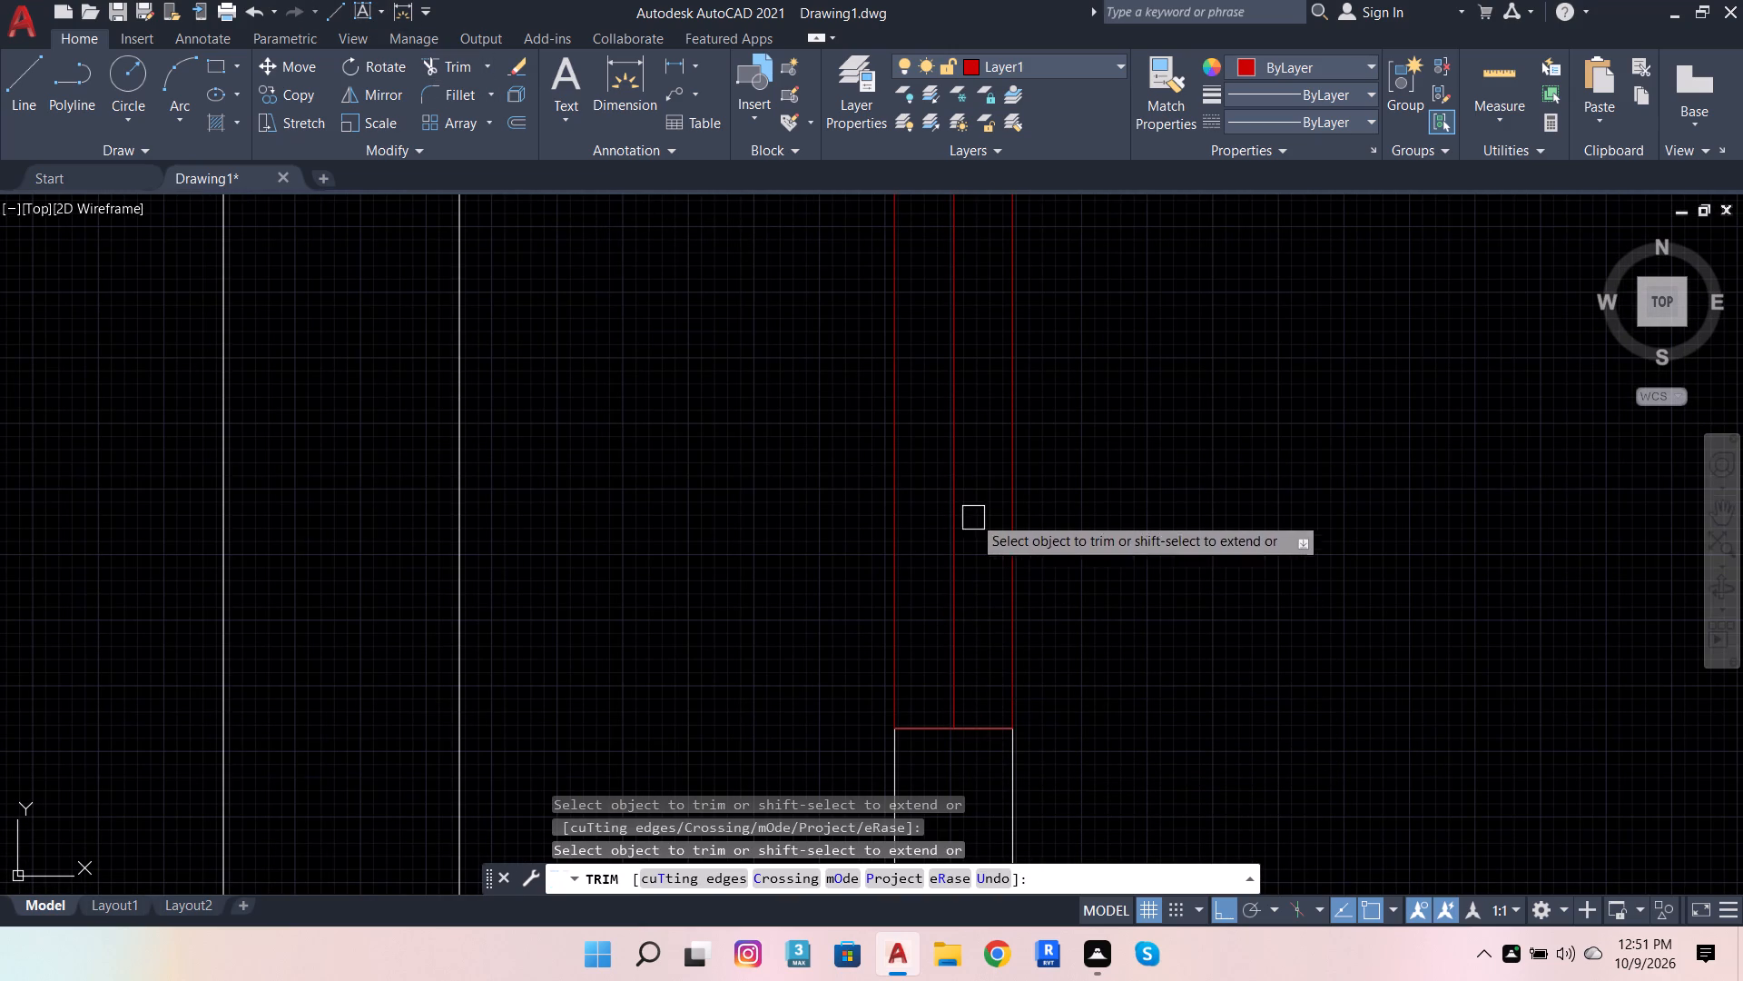
key(Escape)
key(Escape)
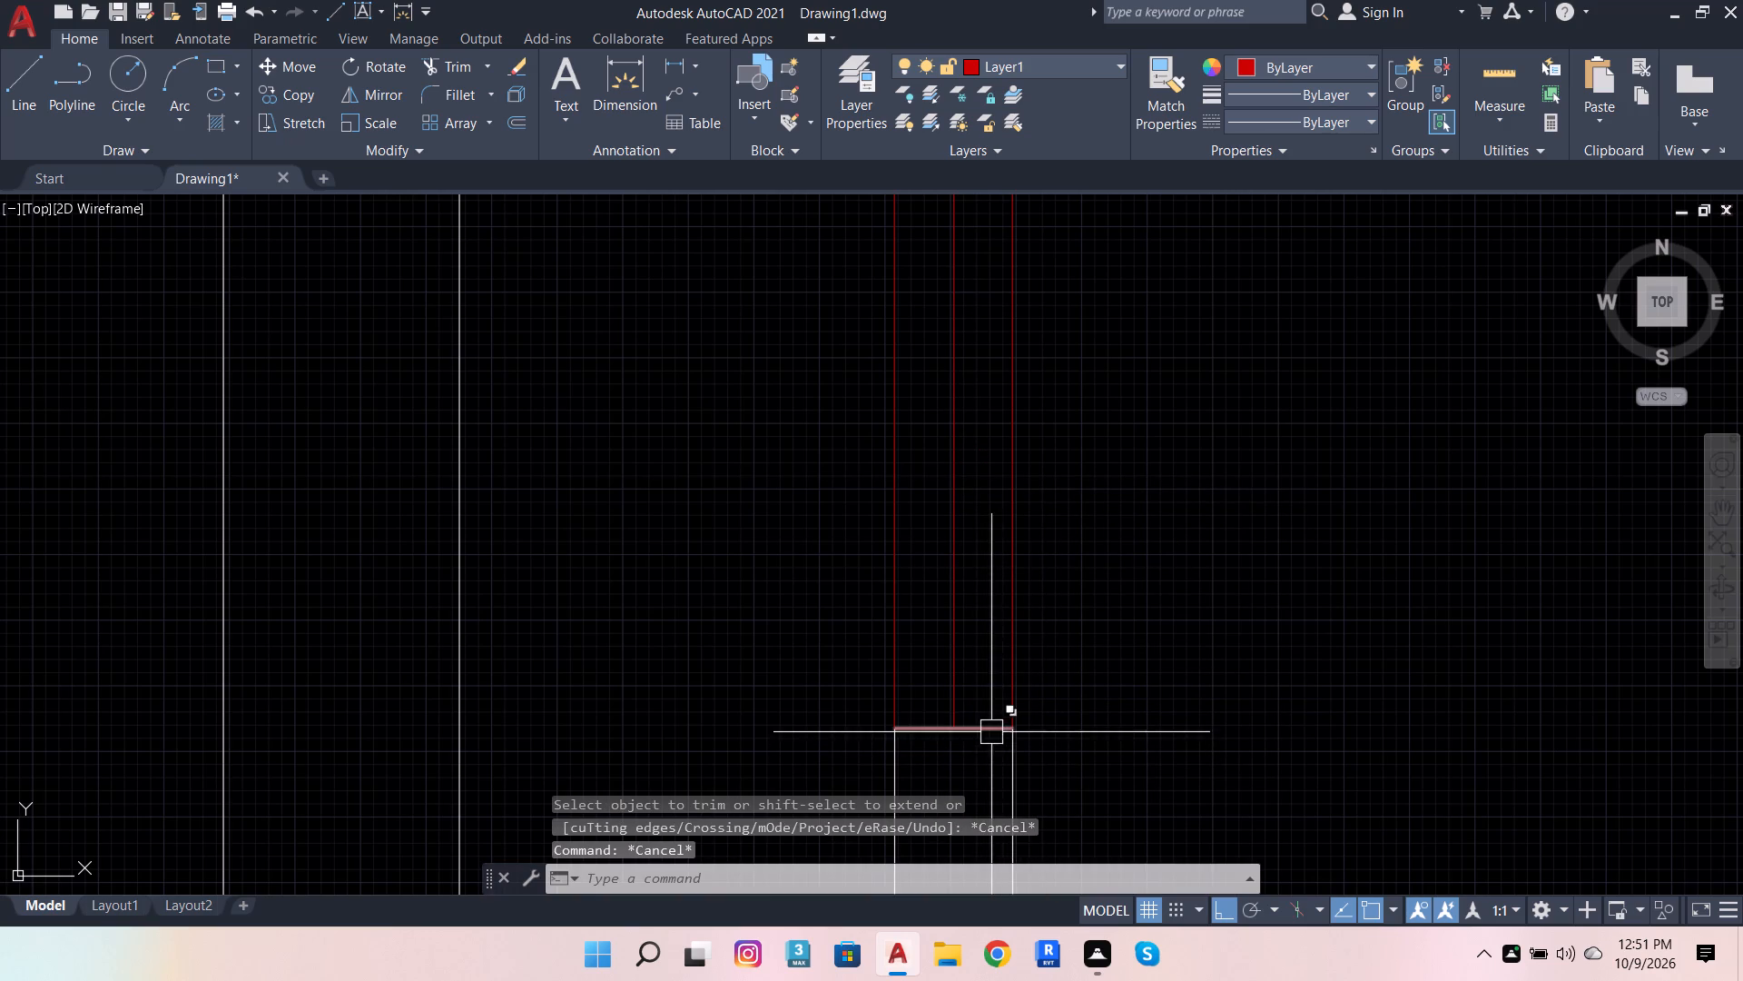
Offset the red line at the opening outline's lower end 1" upward into the opening.
click(990, 729)
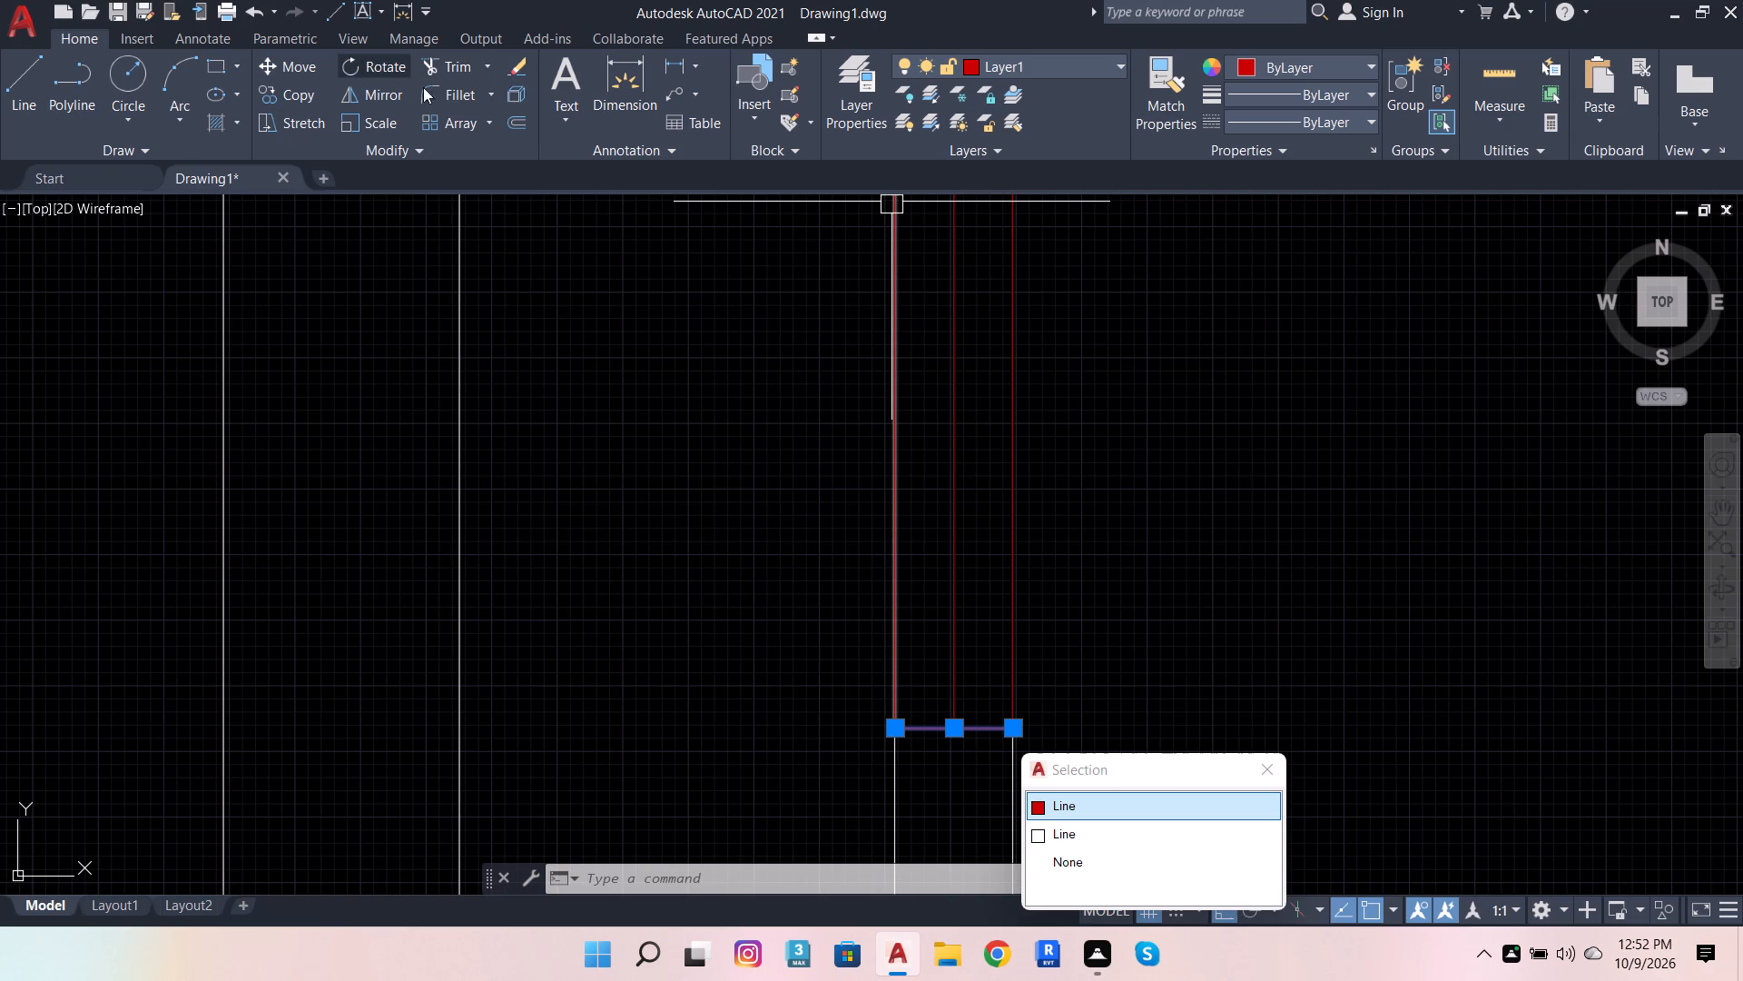
click(527, 121)
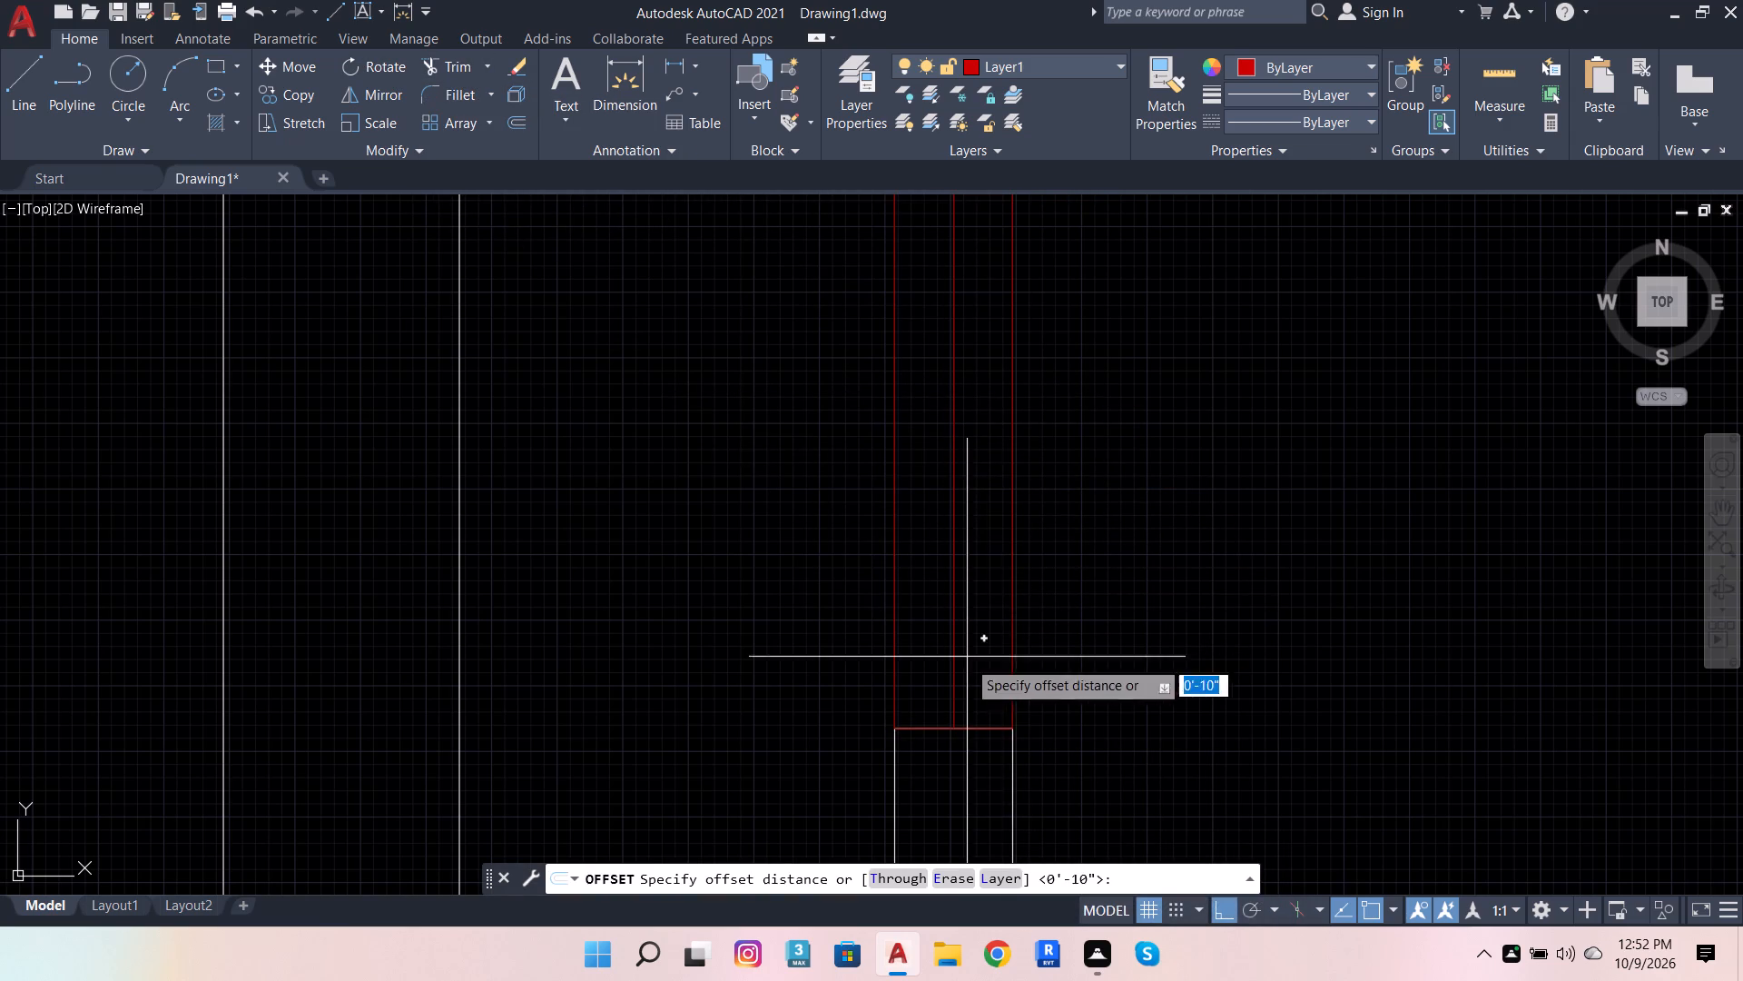
click(1017, 729)
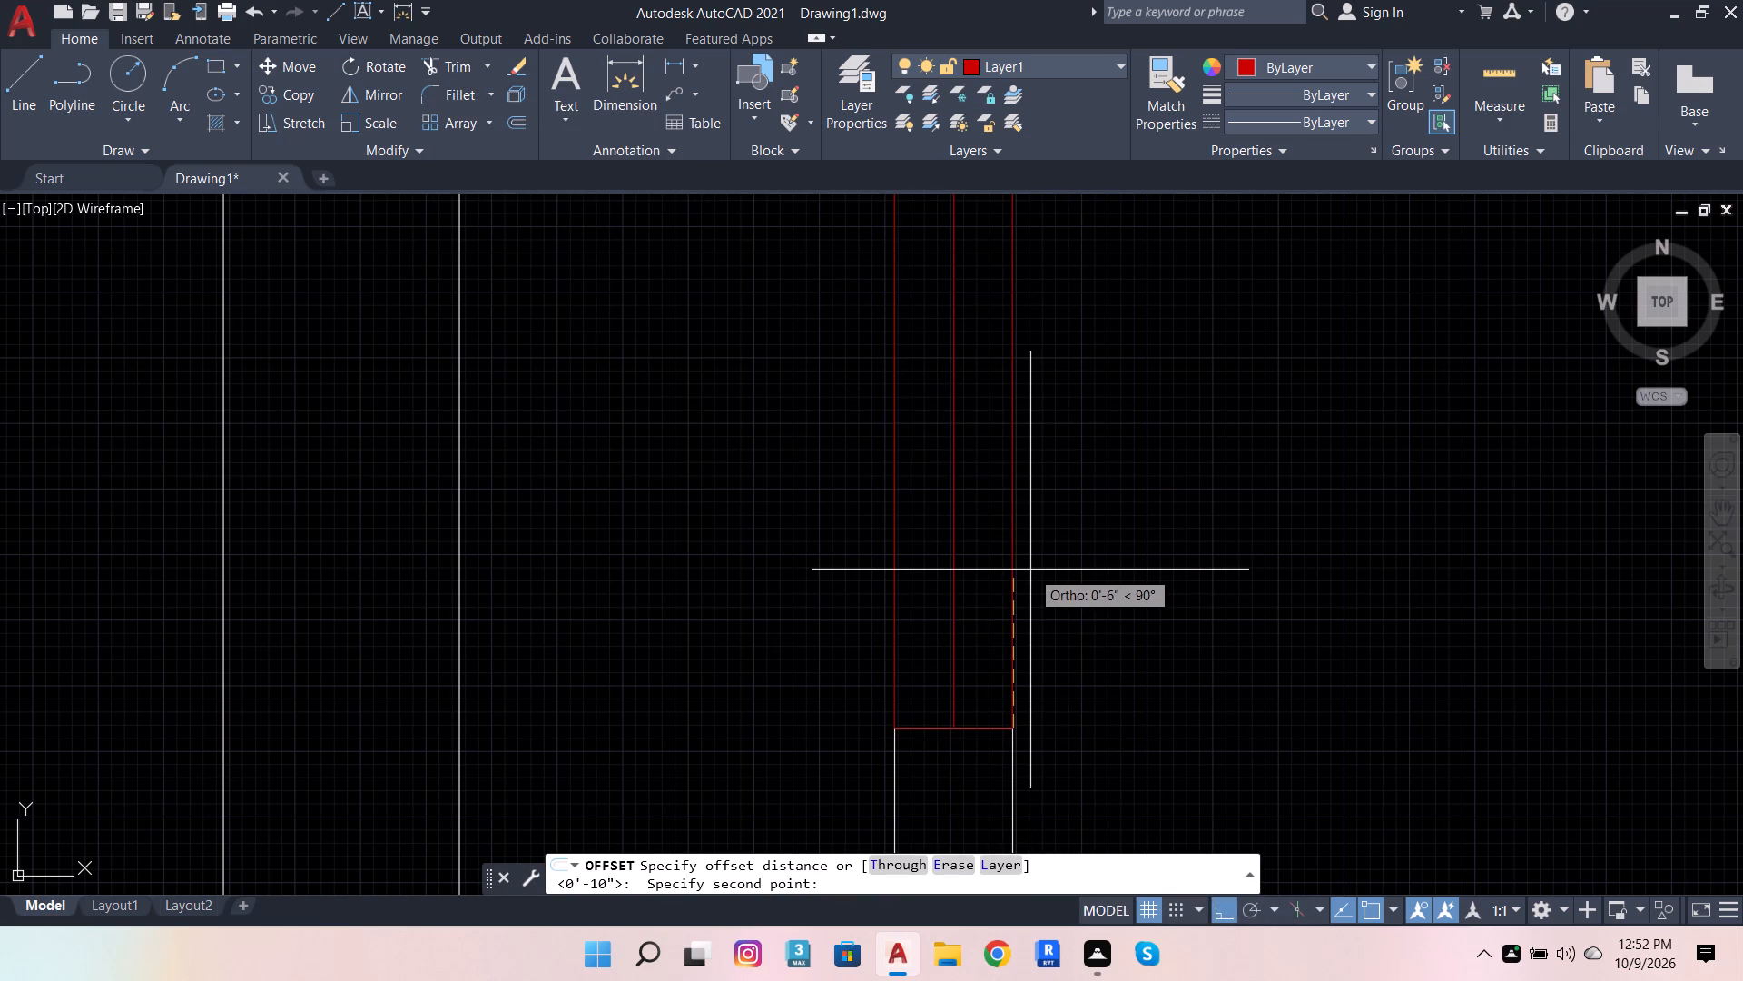
key(1)
key(Return)
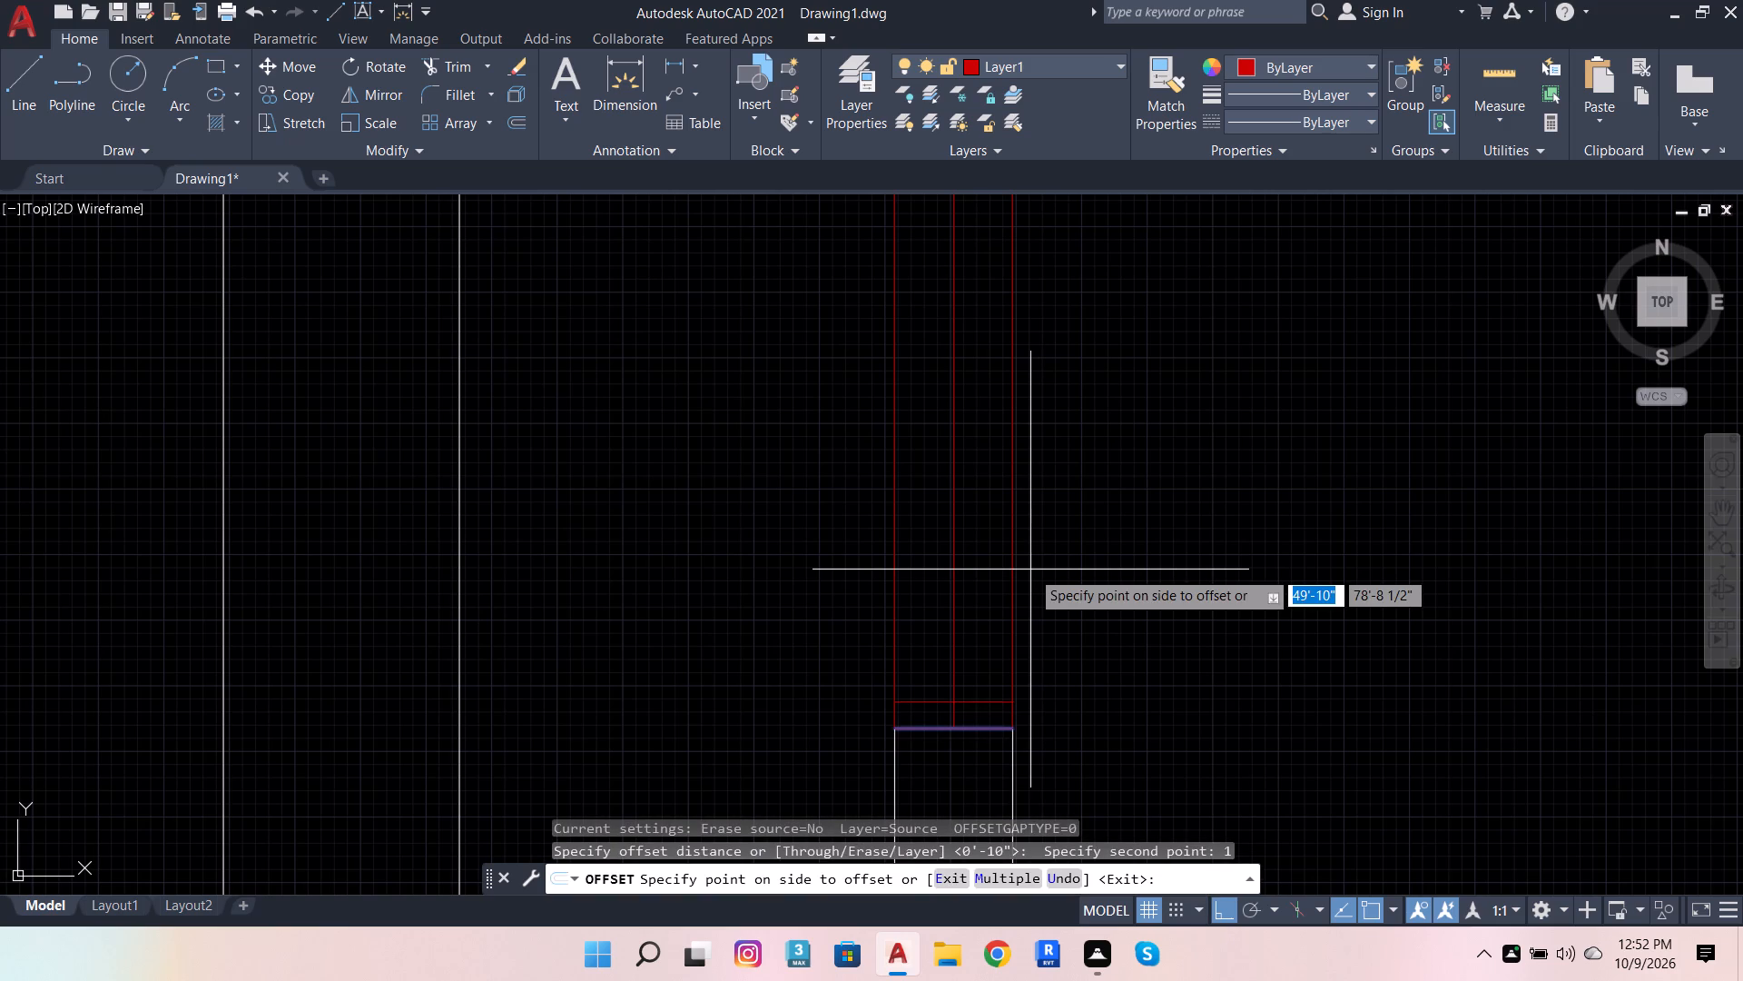
click(1030, 570)
Offset the line at the opening outline's upper end 1" downward, and offset that copy another 1" down.
scroll(1028, 757, down, 2)
scroll(995, 466, down, 2)
scroll(1032, 334, up, 2)
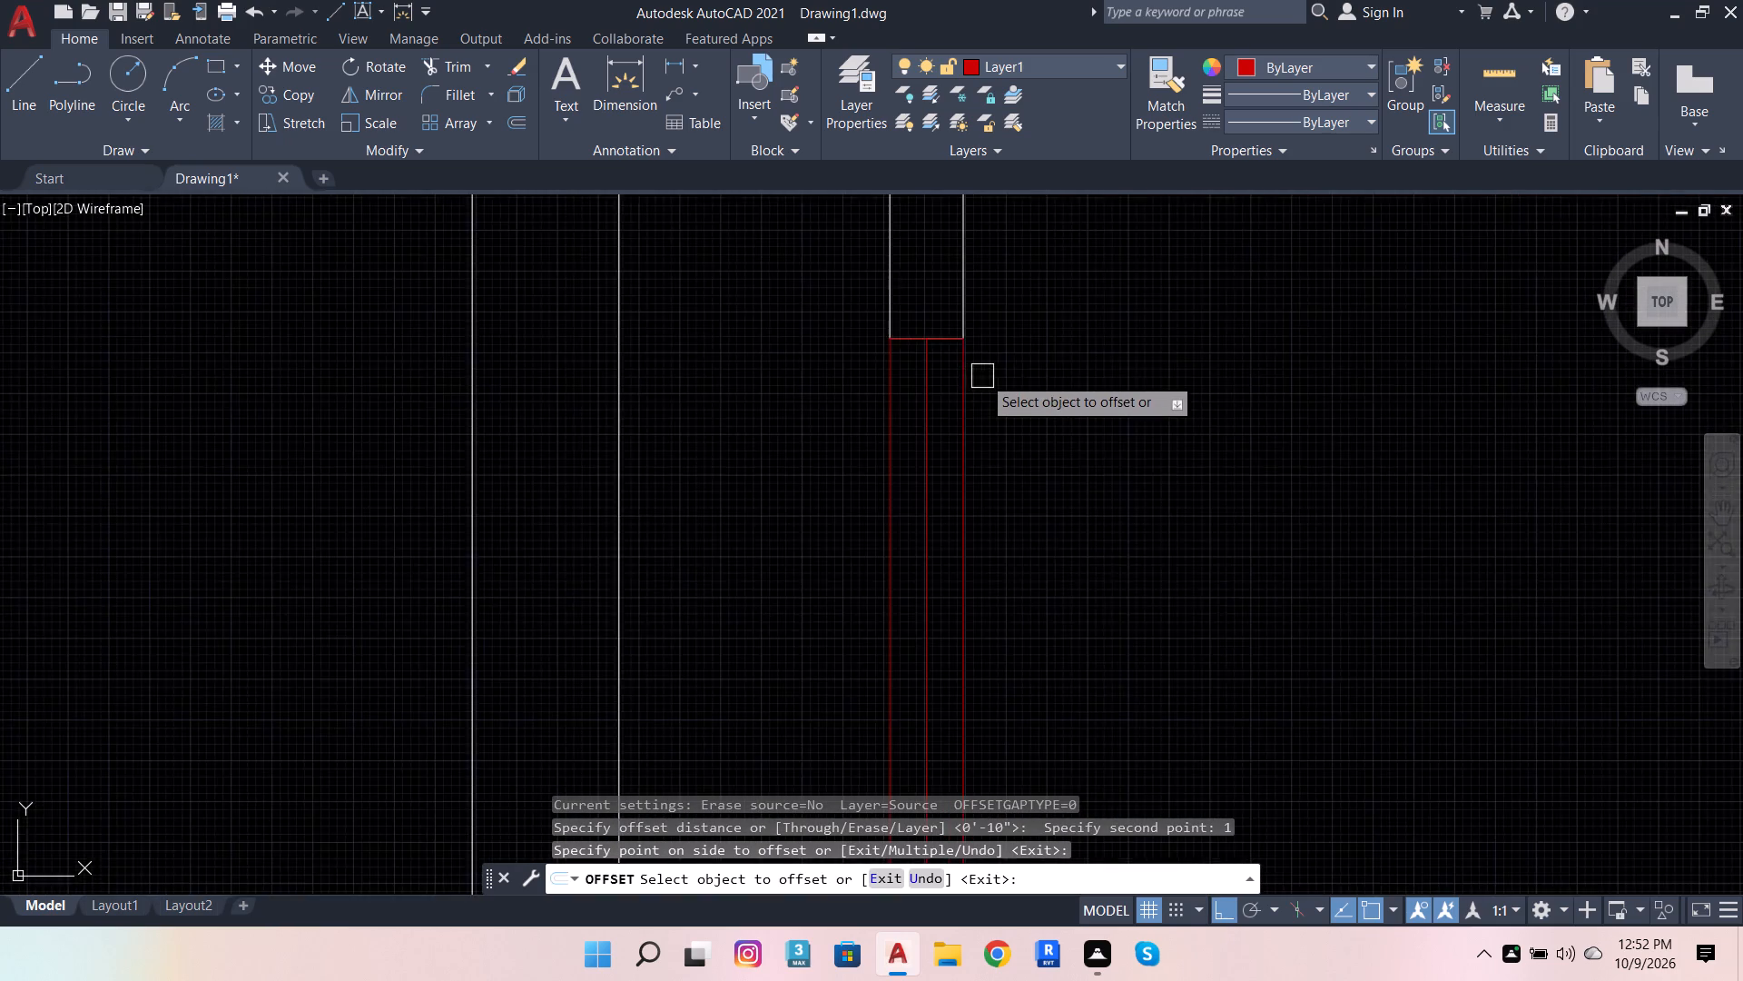
scroll(982, 376, up, 2)
scroll(939, 314, up, 1)
click(938, 314)
click(918, 372)
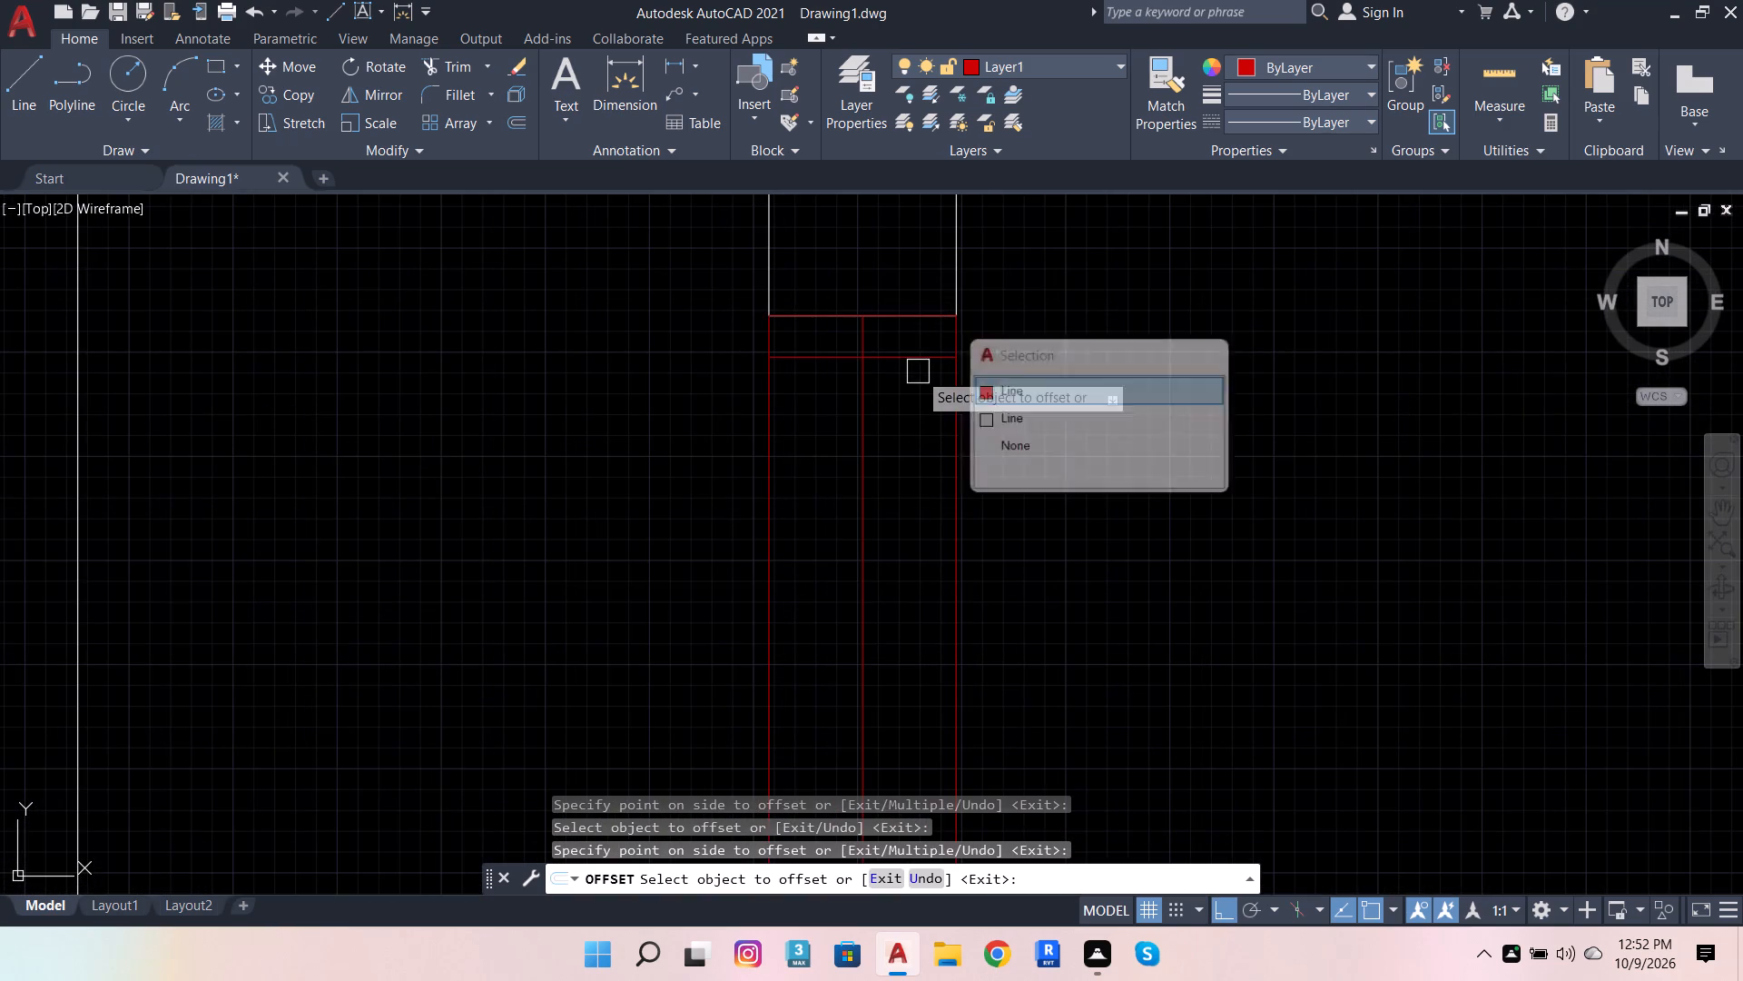
scroll(955, 339, down, 1)
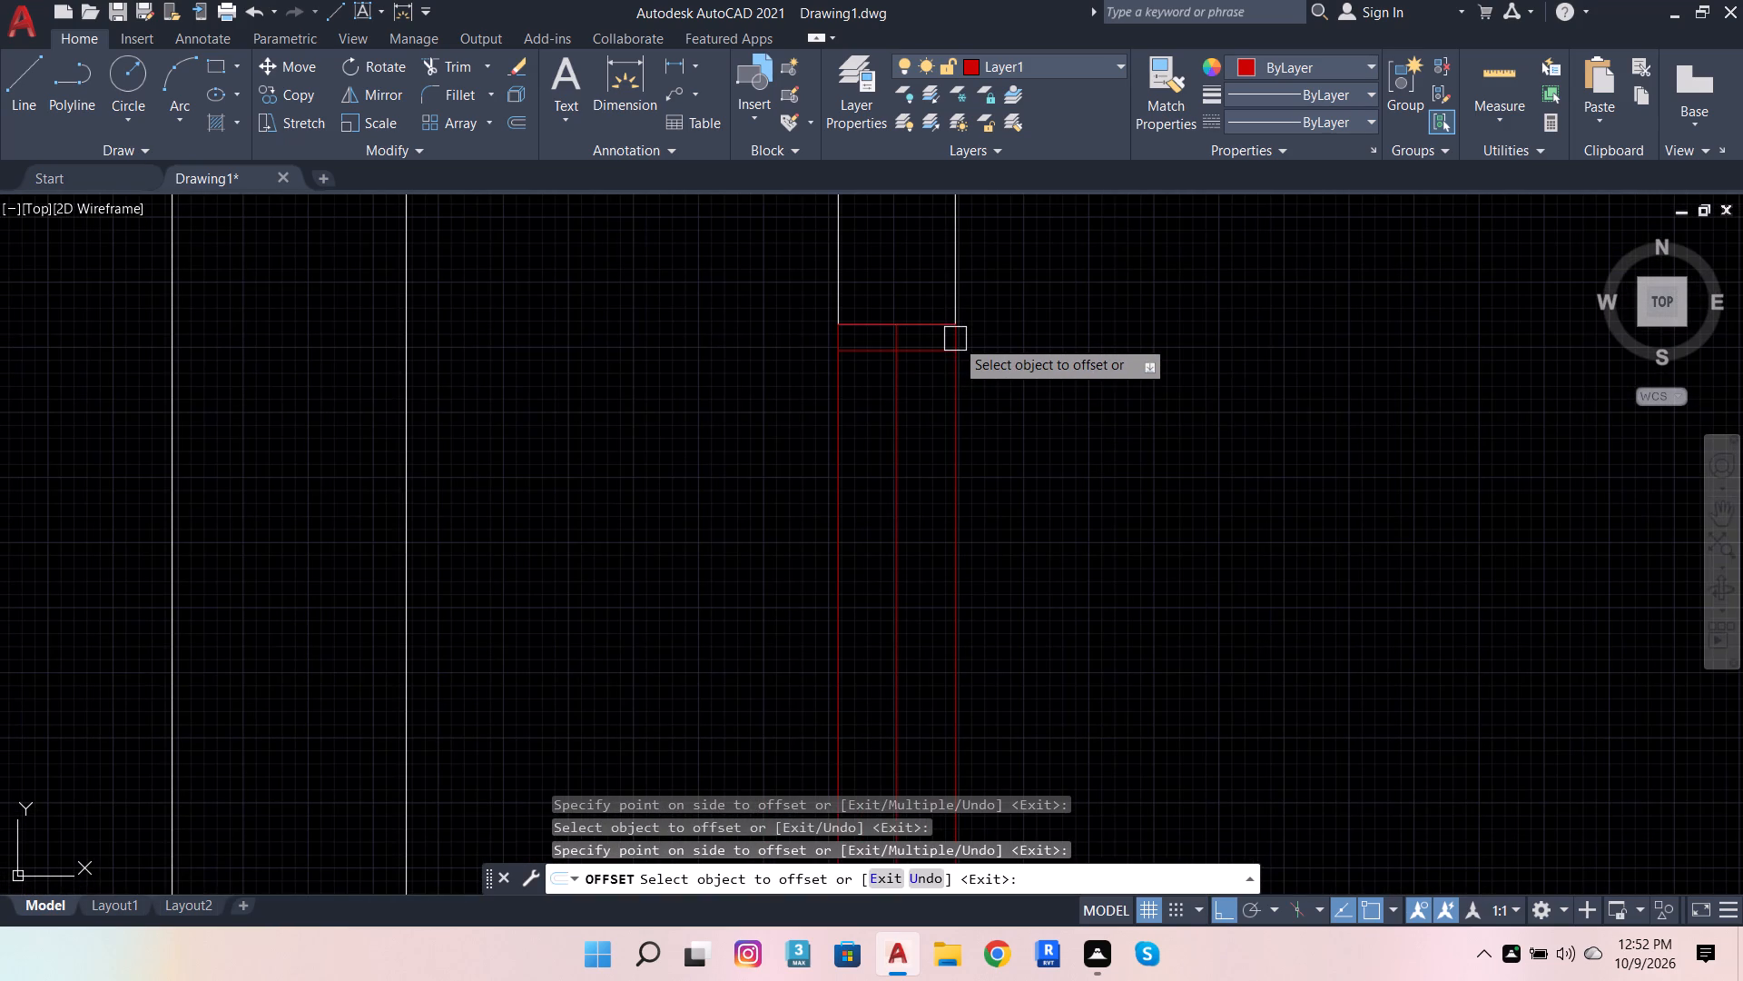
click(915, 362)
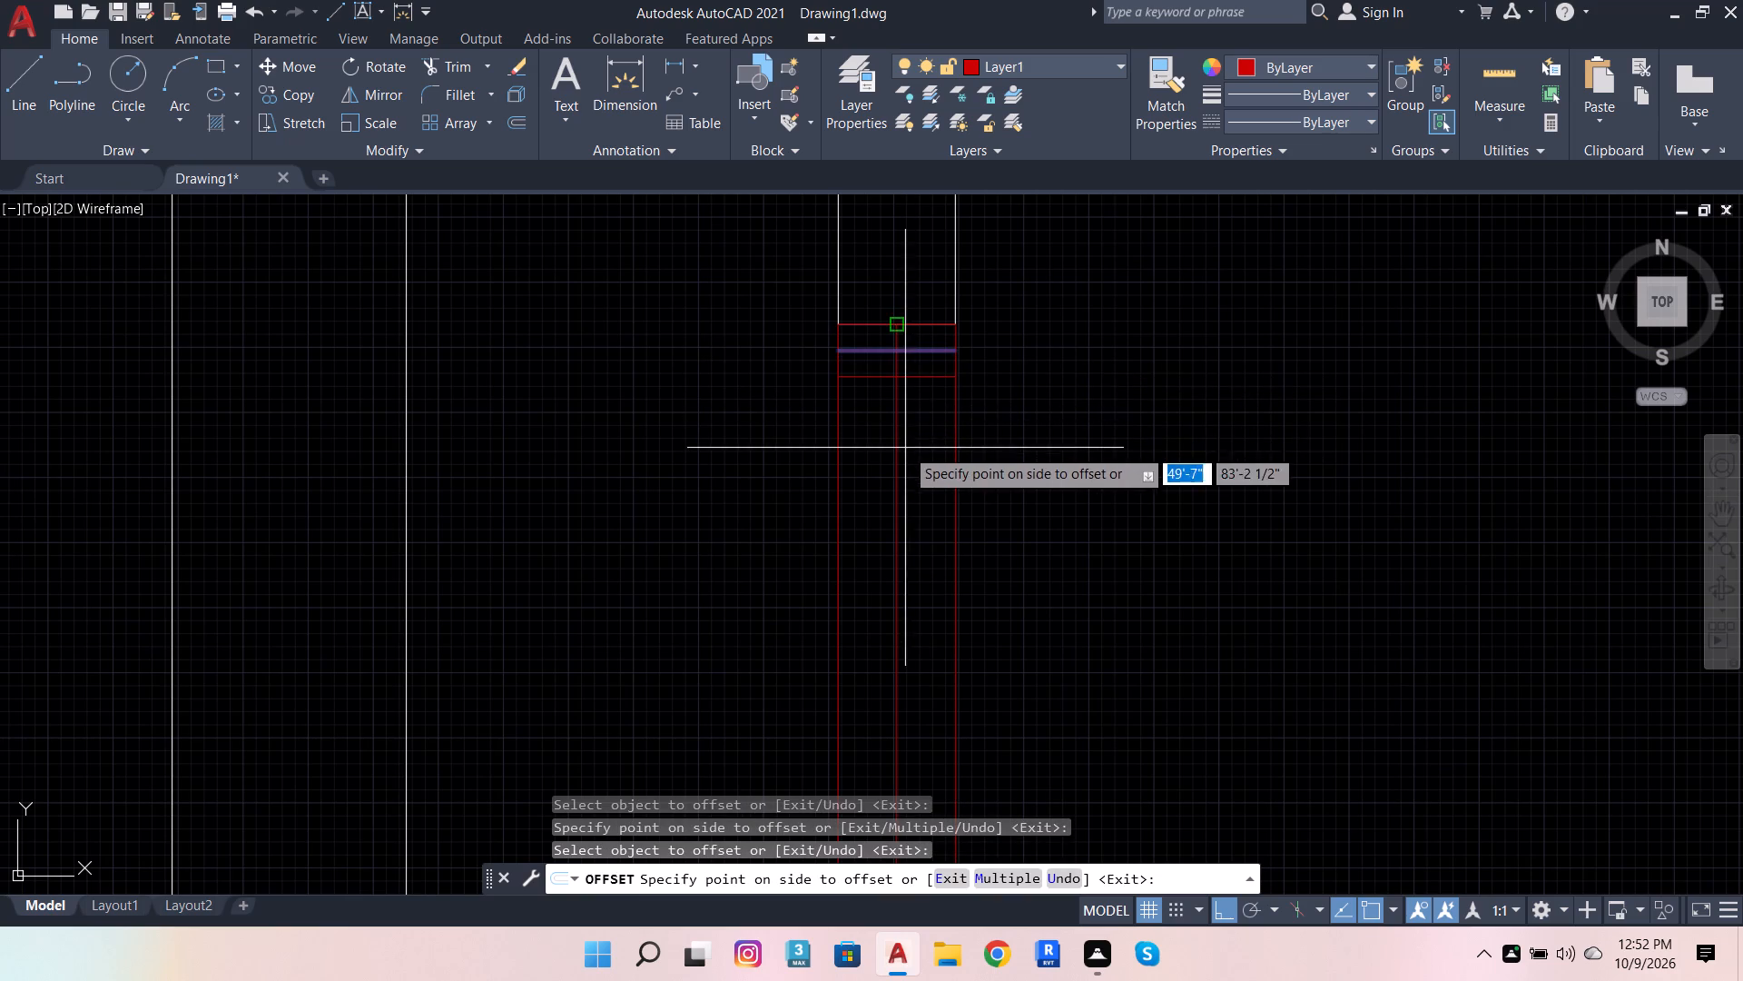
click(934, 440)
Add a second 1" offset line above the first one at the opening's lower end.
scroll(984, 368, down, 4)
scroll(1012, 490, up, 3)
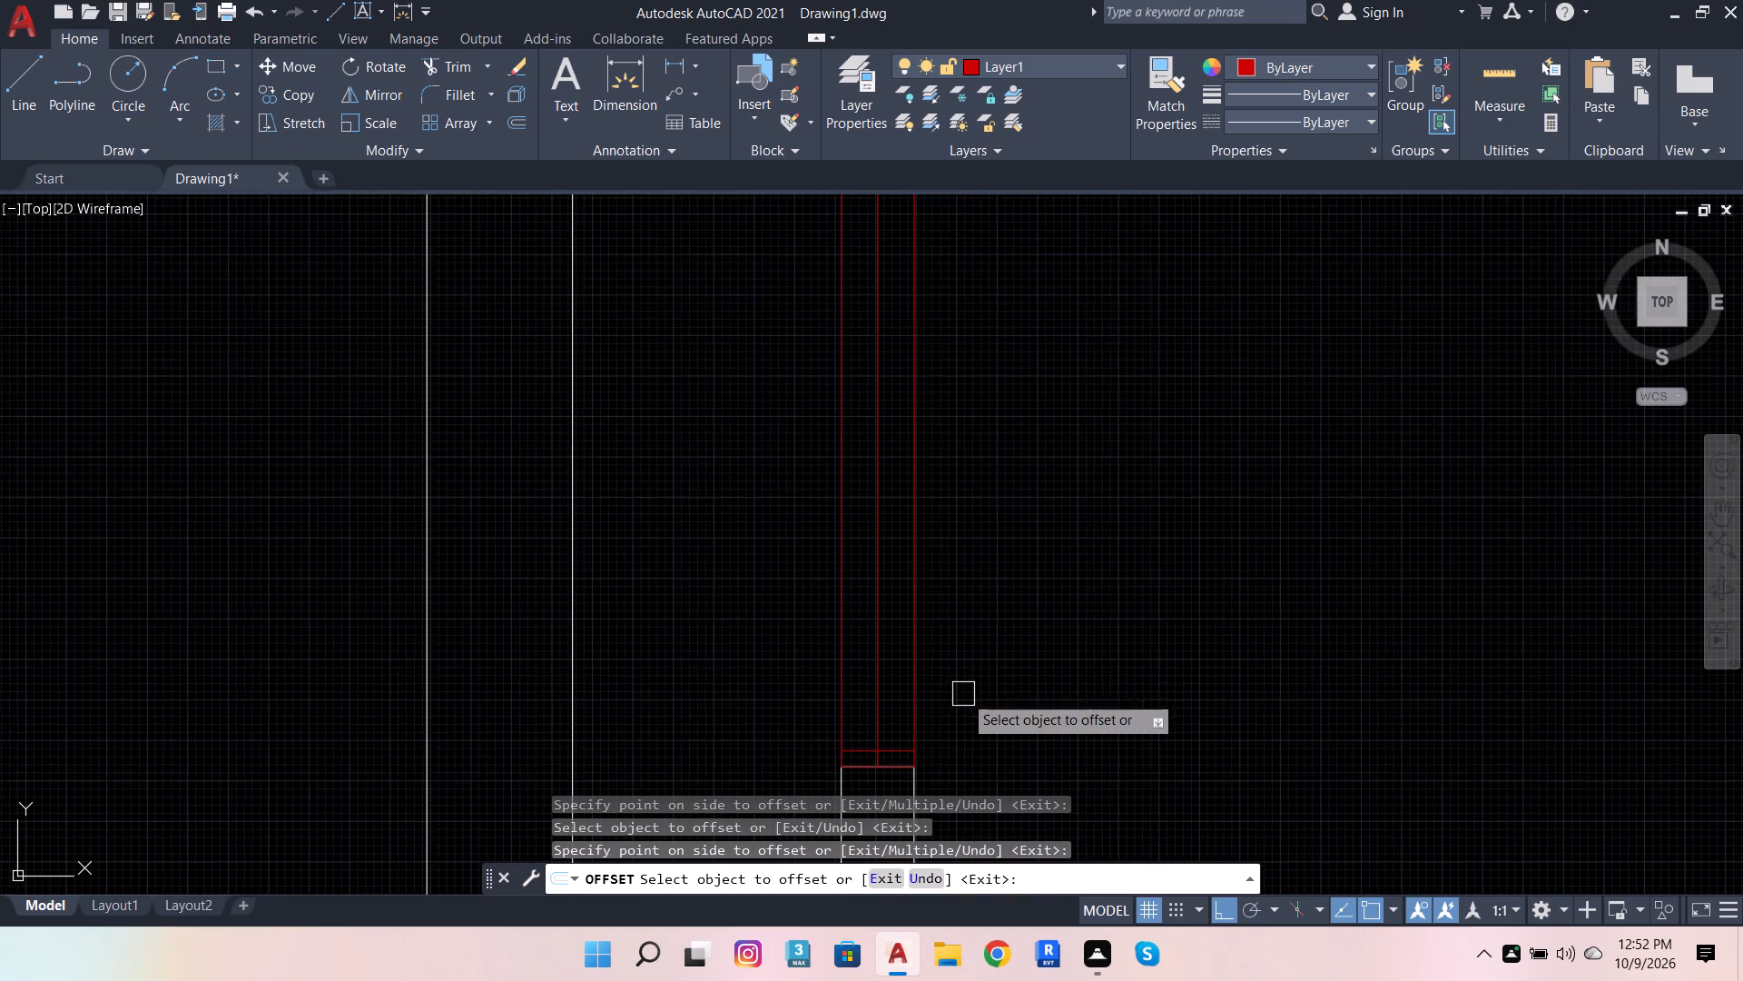
scroll(940, 726, up, 1)
click(880, 768)
click(867, 708)
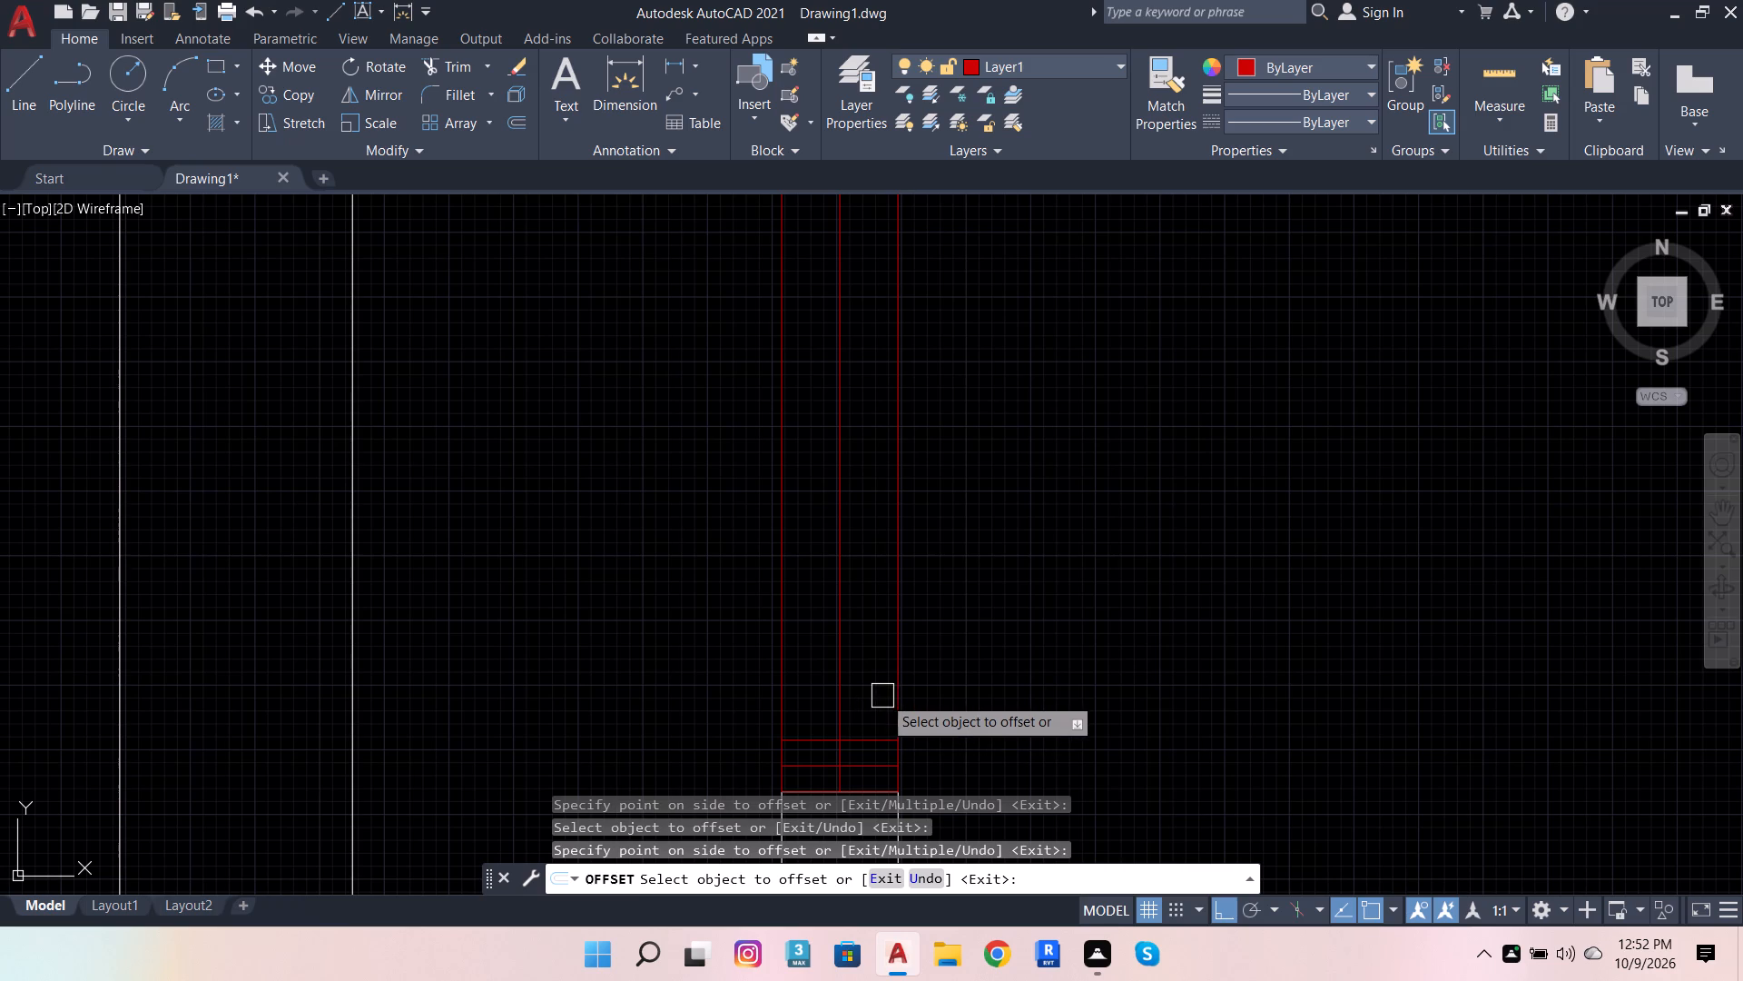
Offset the opening's vertical centre line 1" to each side.
click(845, 648)
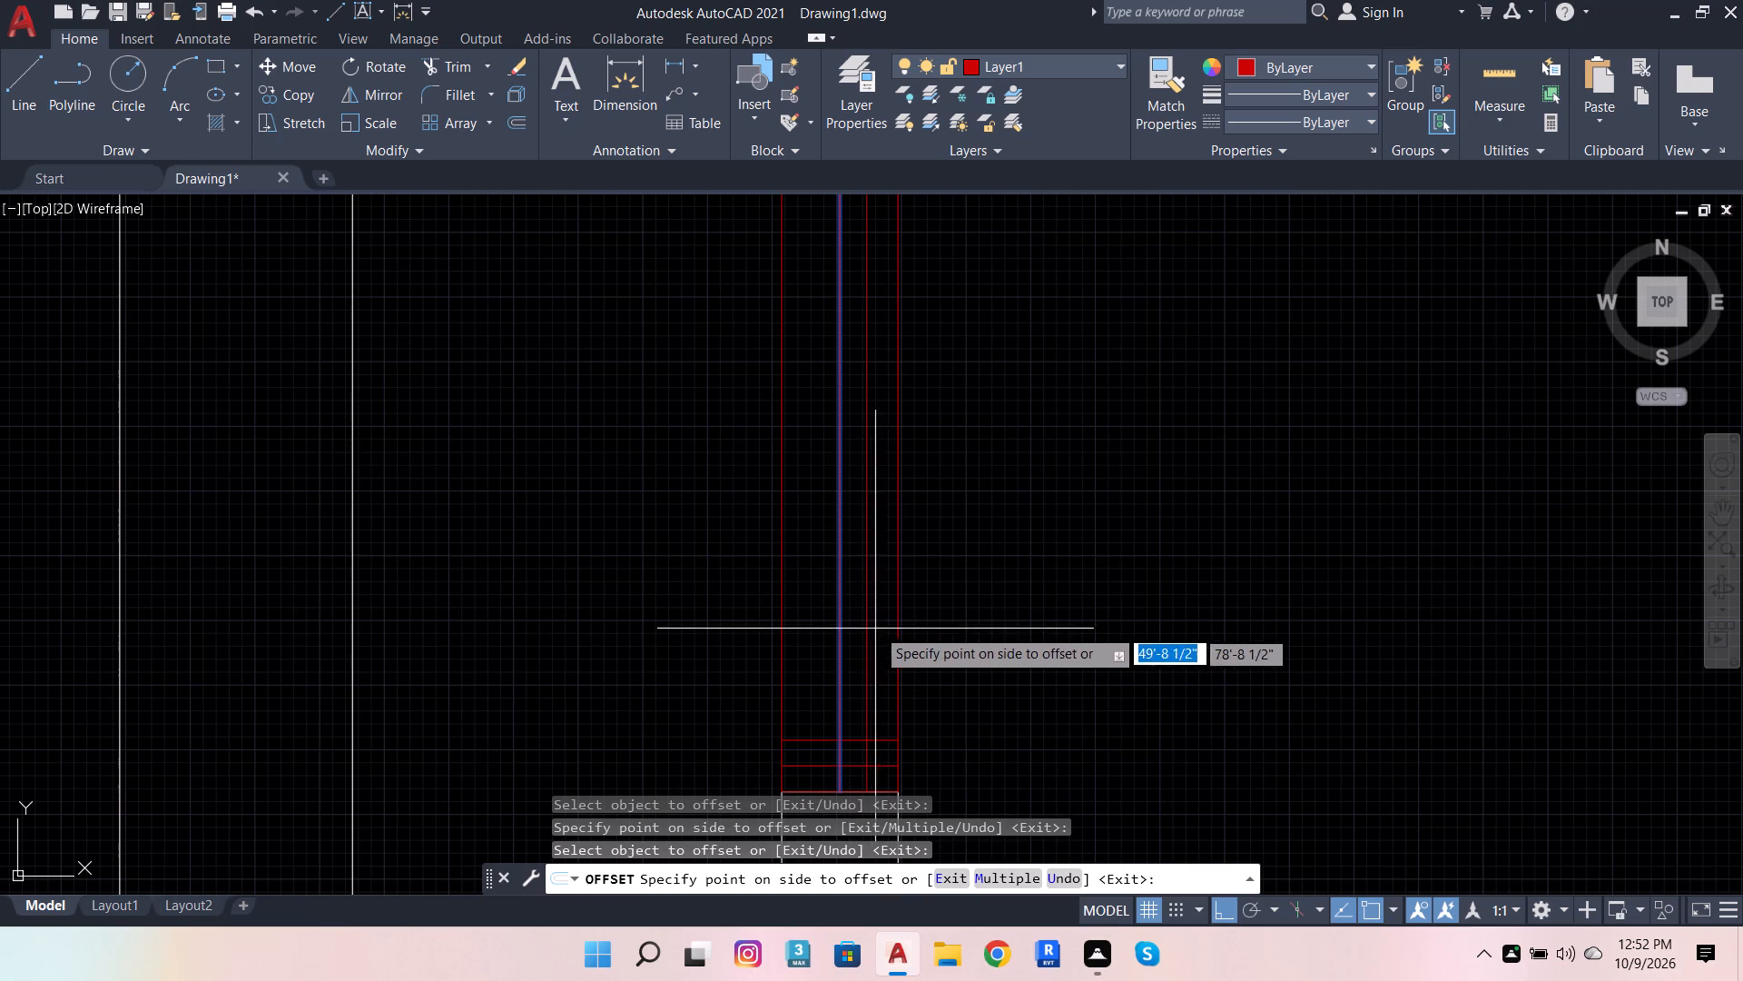
click(1021, 582)
click(841, 649)
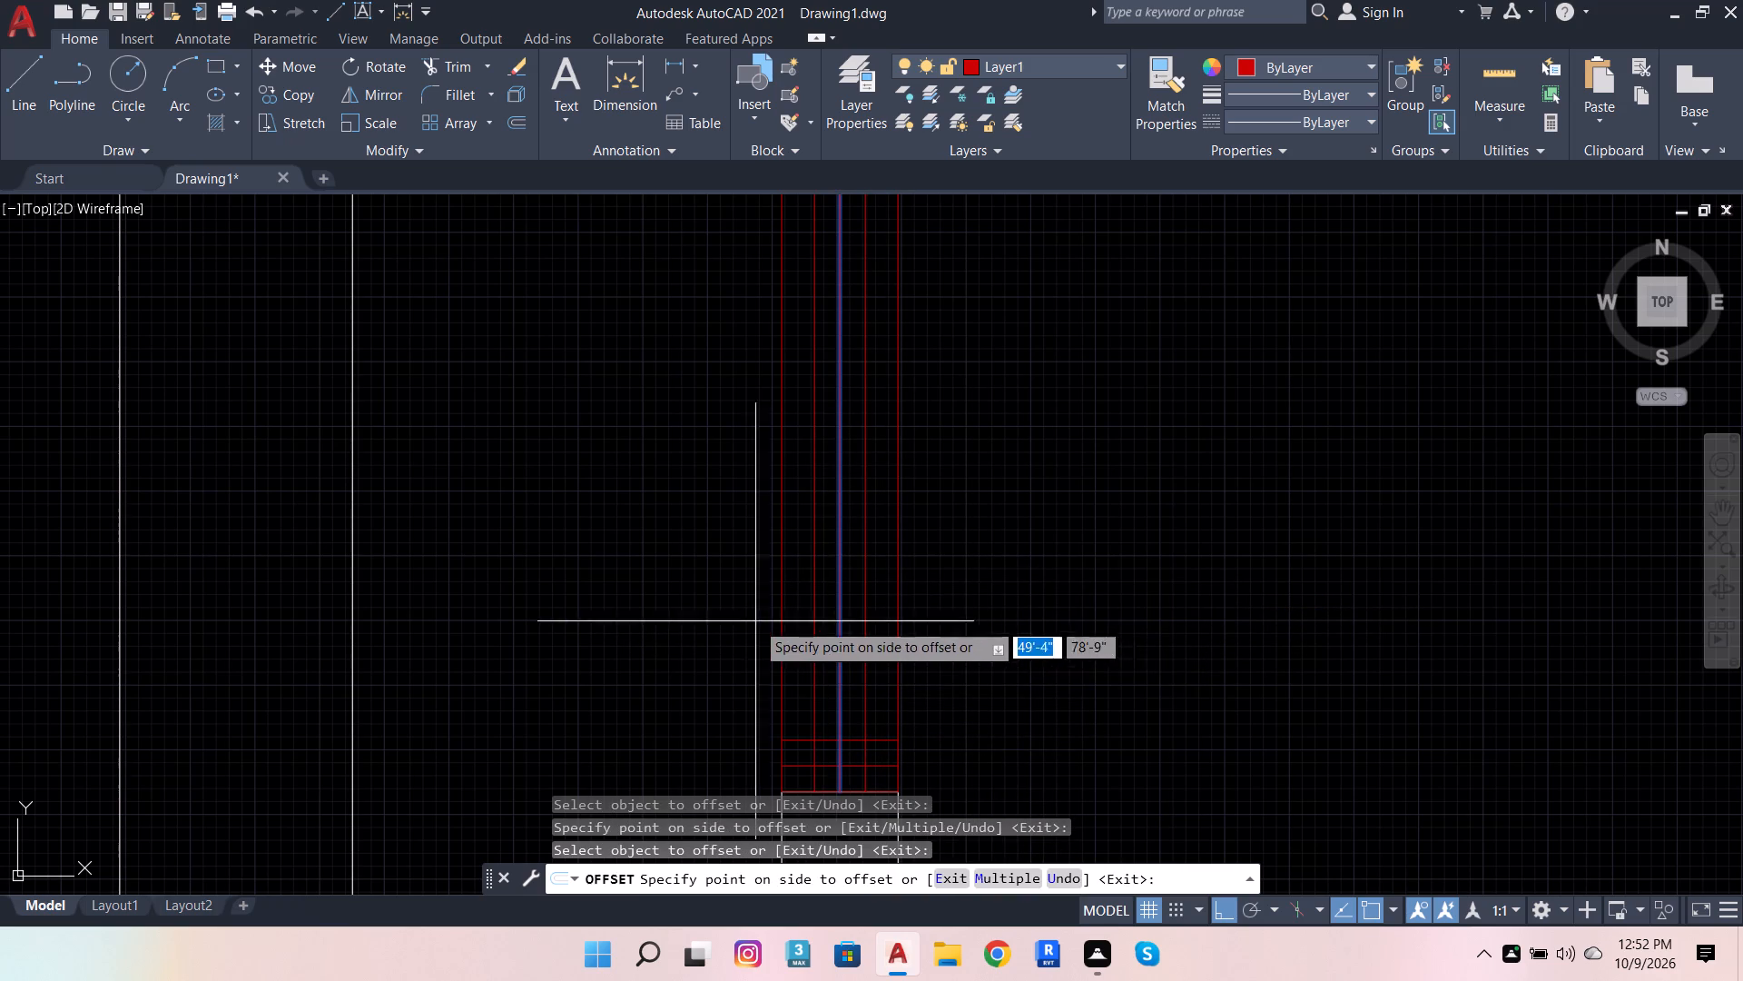
click(675, 614)
key(Escape)
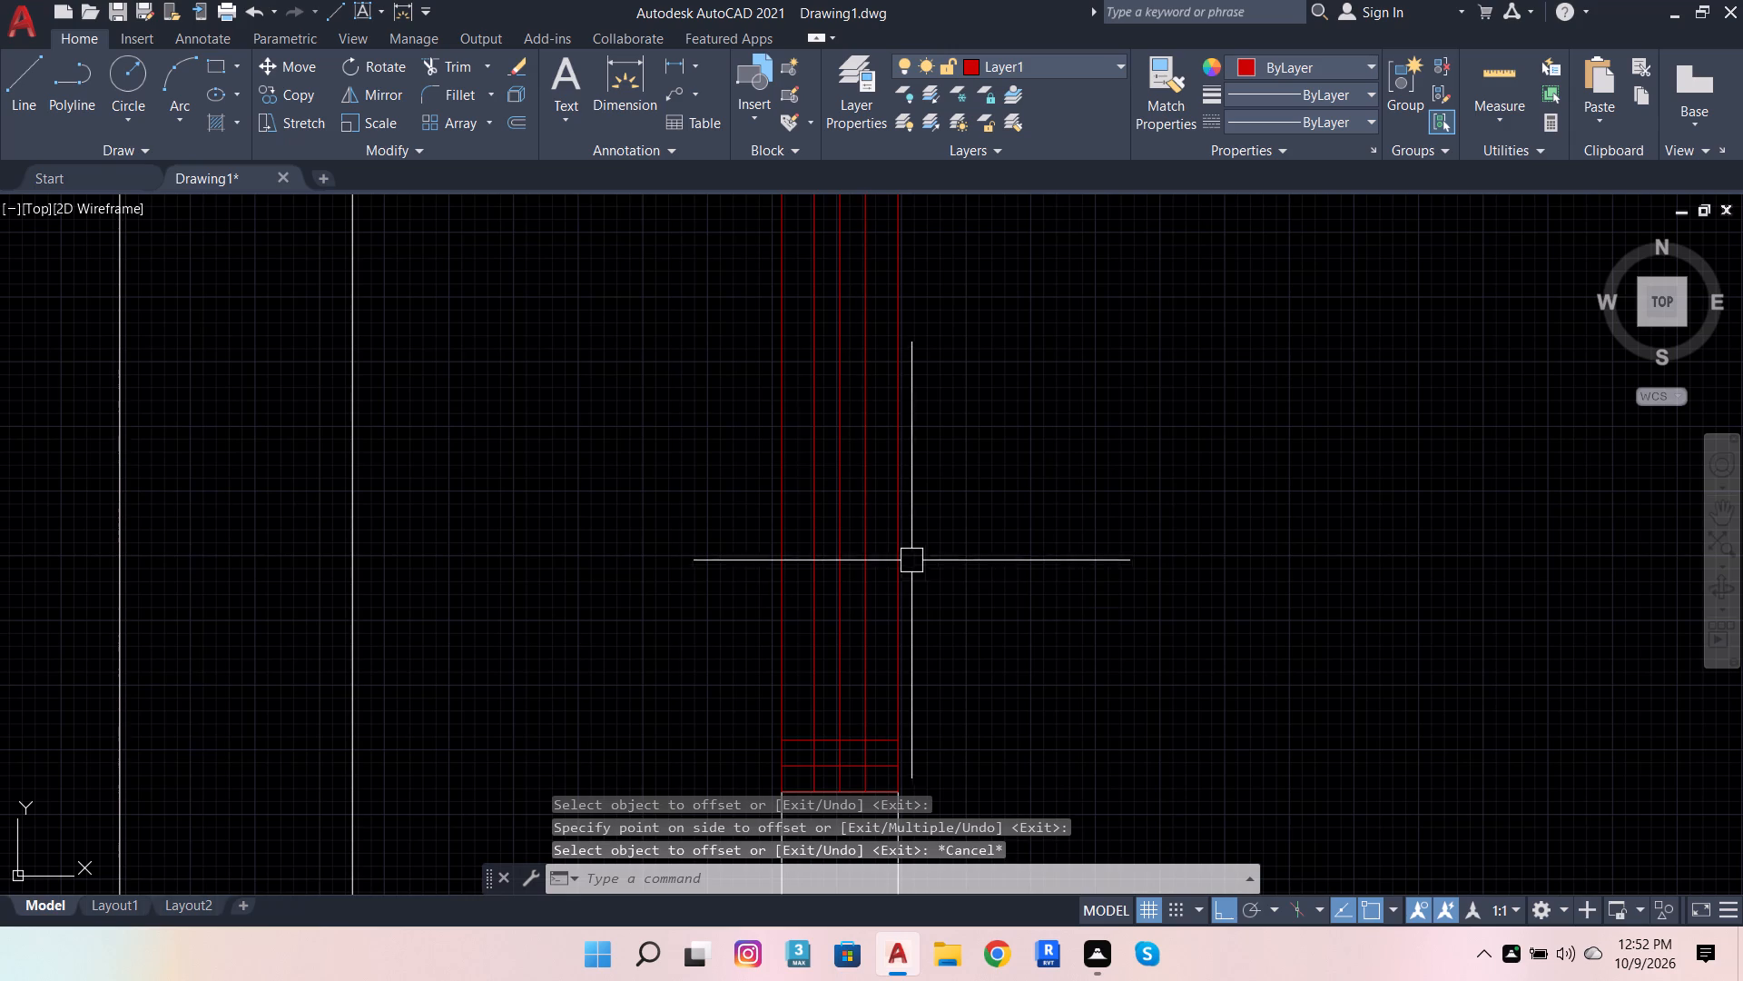
Trim the window's lower end so the inner verticals stop at the first offset line, and the centre line and second offset form a stepped frame.
click(425, 63)
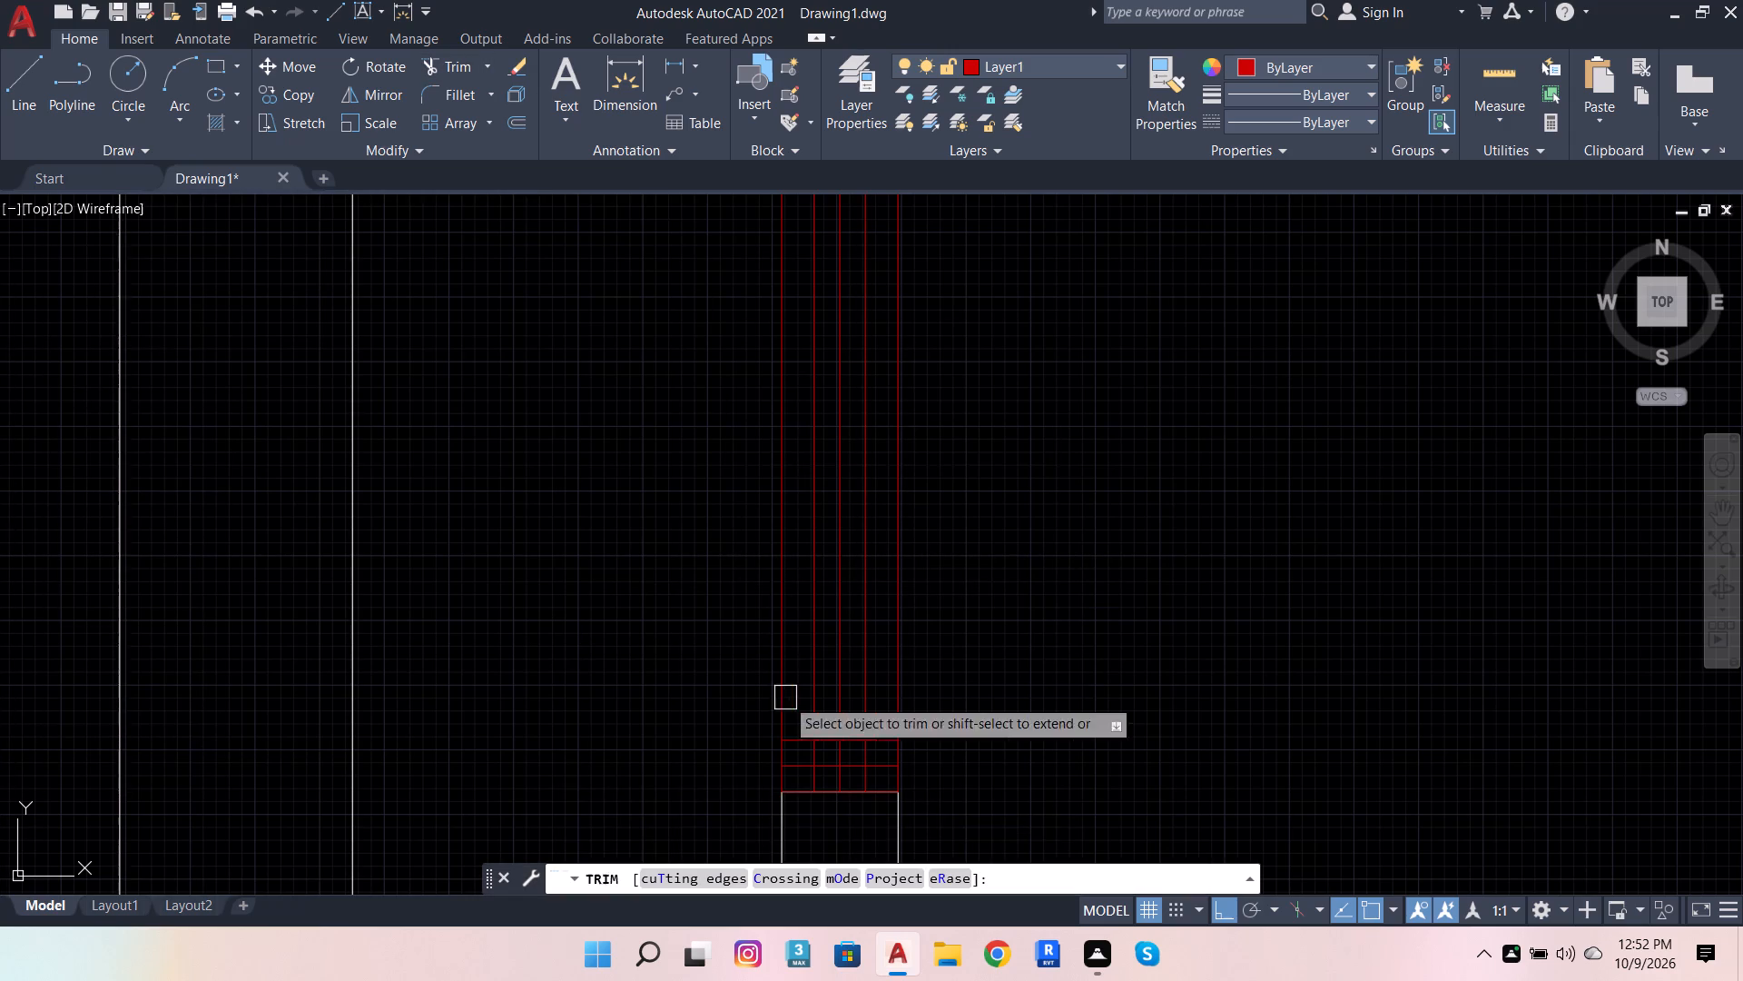
scroll(857, 799, up, 4)
drag(929, 689, 901, 691)
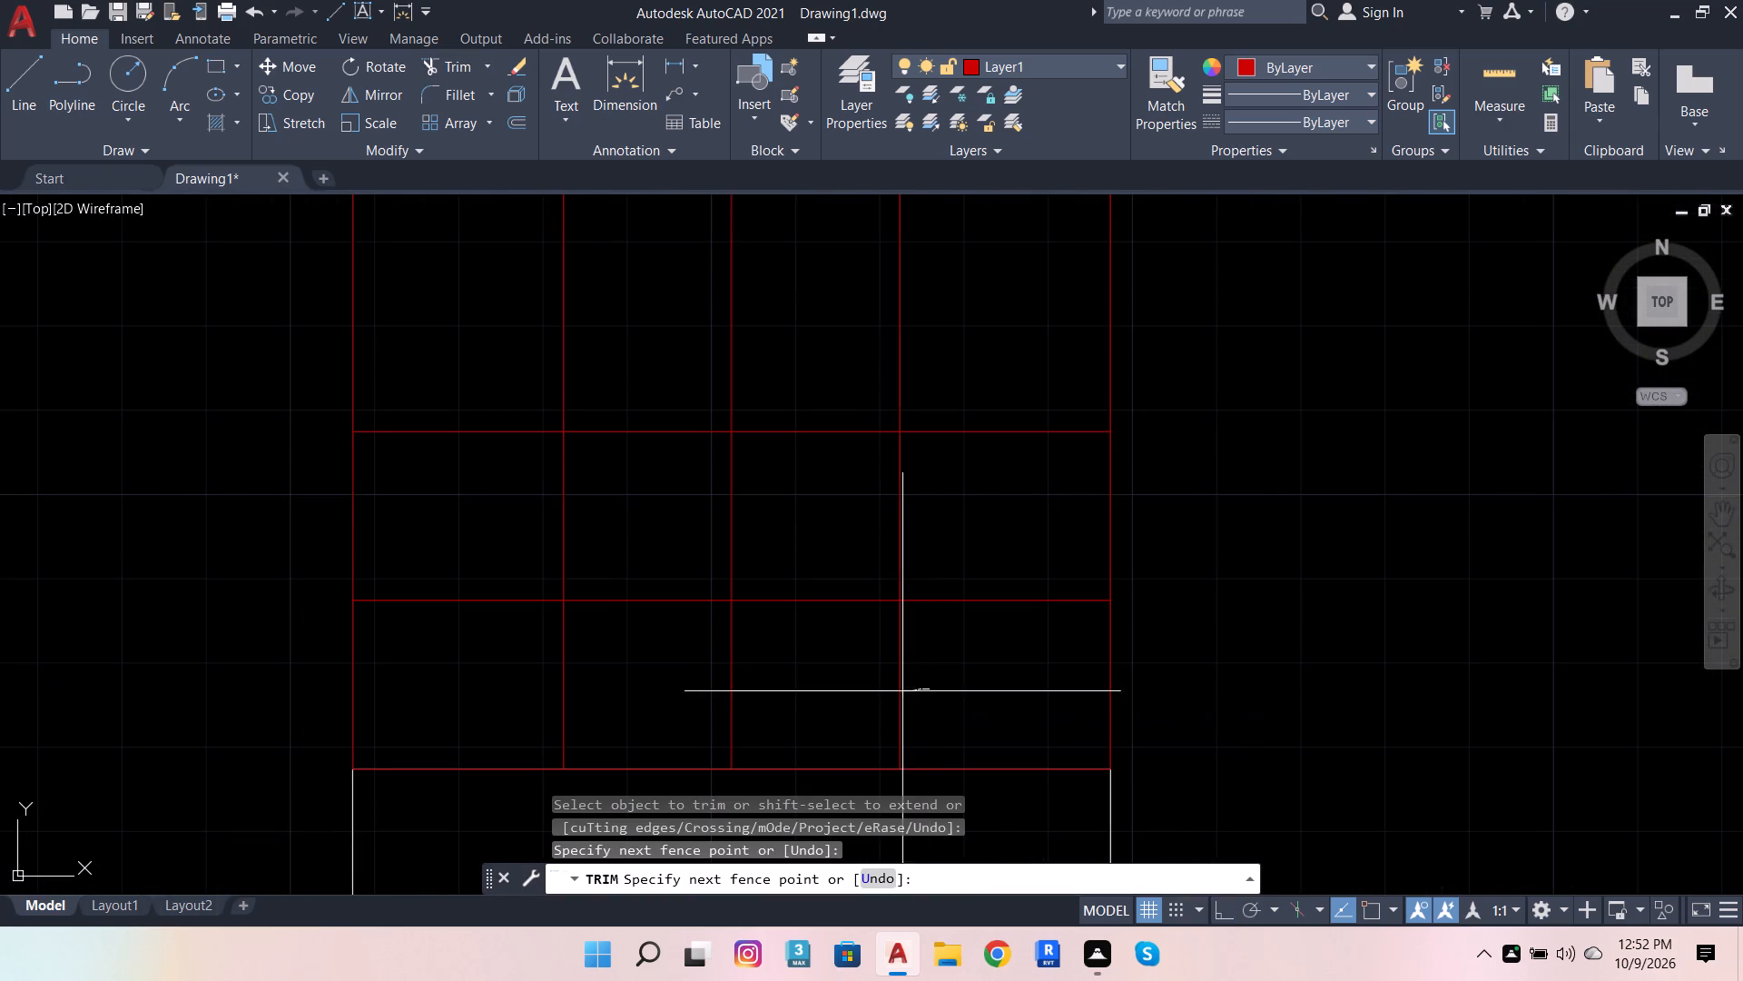
drag(901, 691, 527, 691)
click(744, 531)
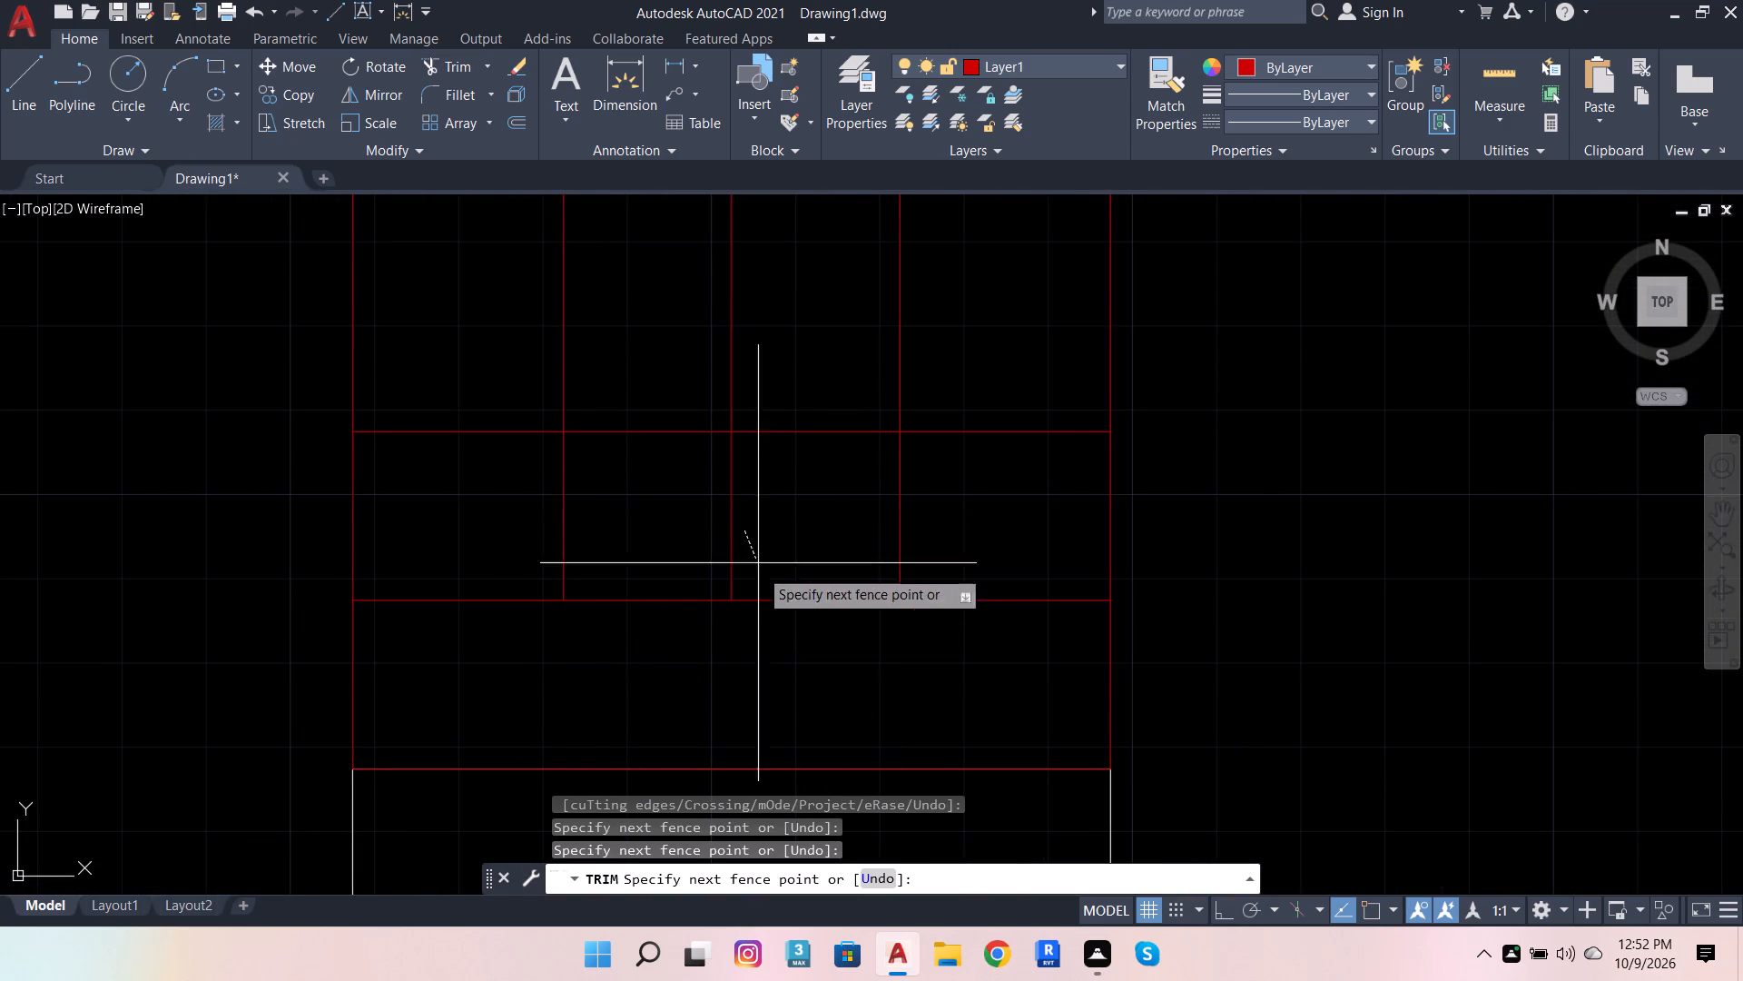
scroll(788, 661, down, 2)
click(747, 618)
scroll(766, 643, down, 1)
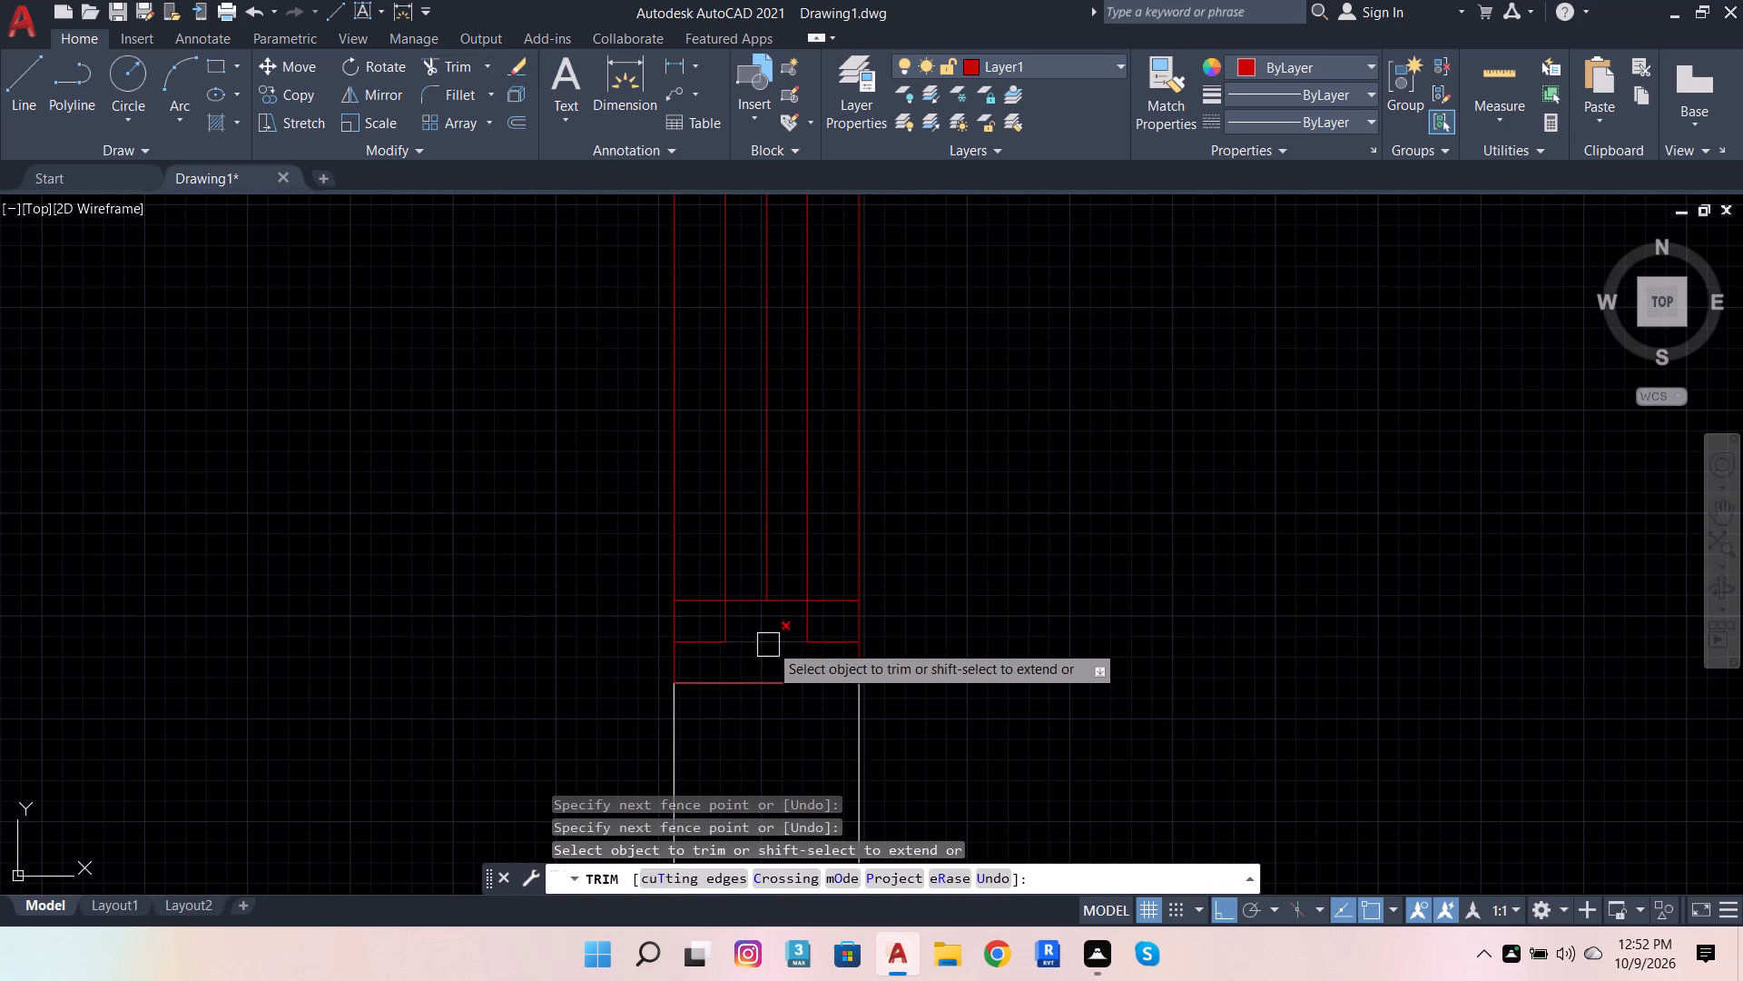
click(838, 611)
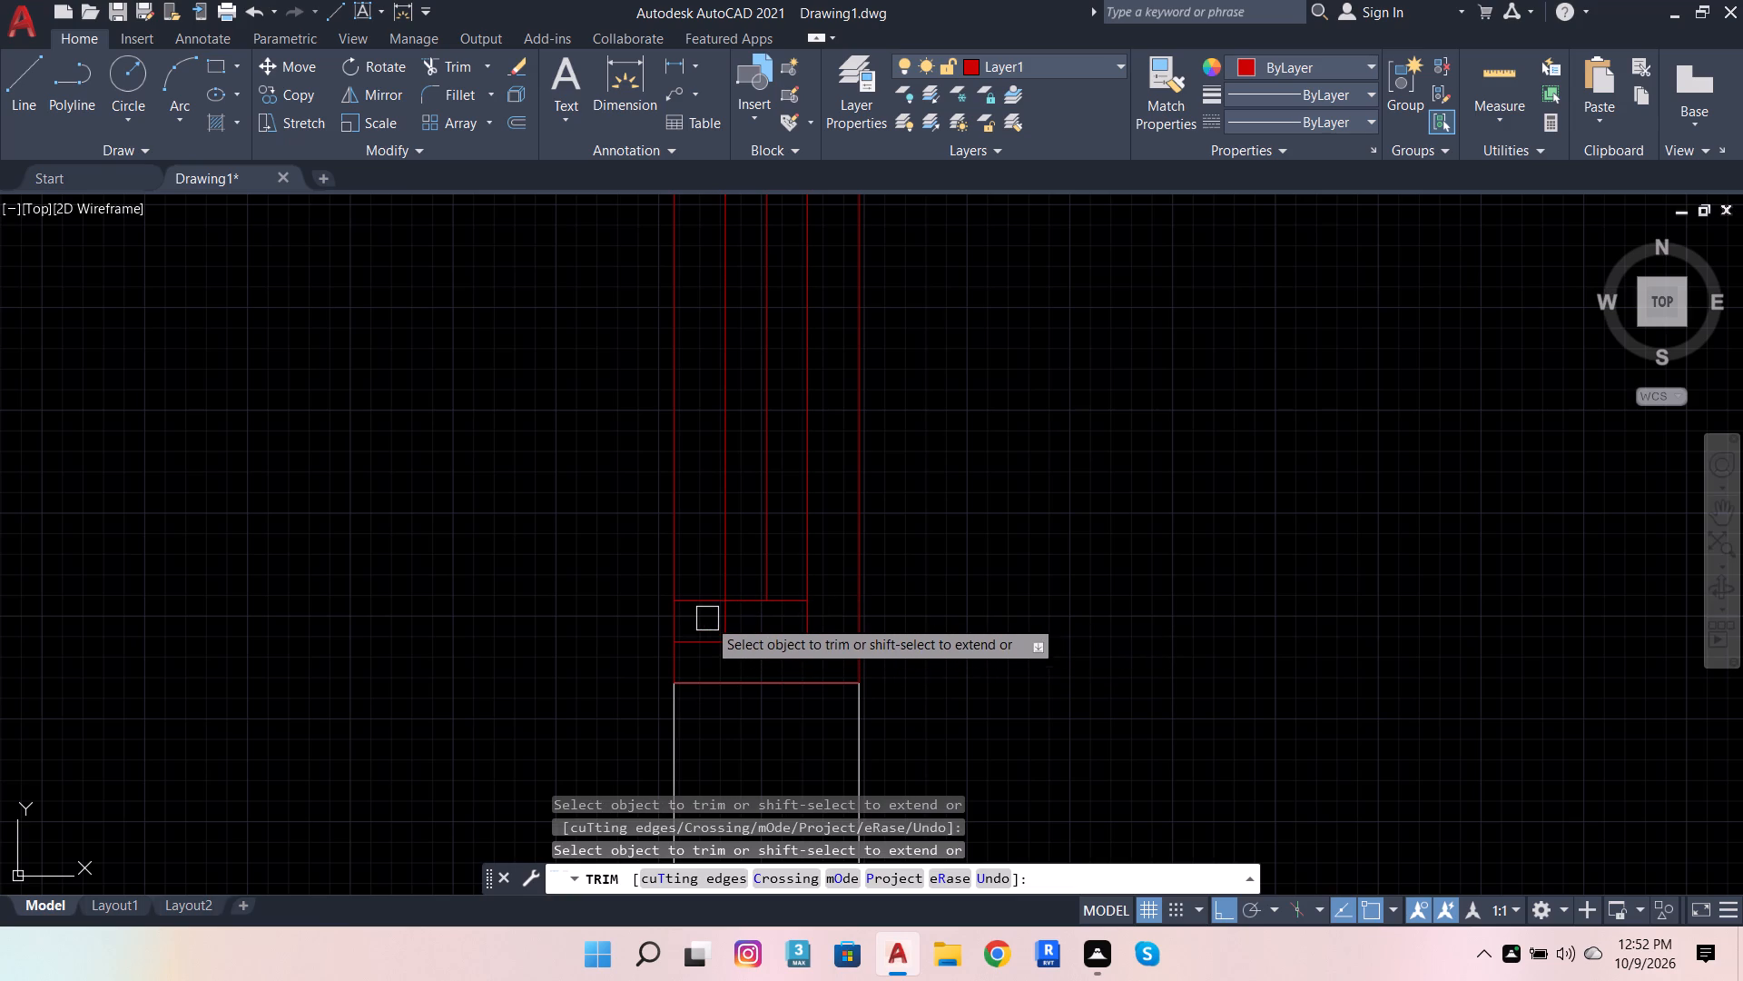
click(706, 610)
Trim the window's upper end to the same stepped frame, removing the excess inner verticals, centre line and outer parts of the second offset.
scroll(783, 810, down, 3)
scroll(817, 665, down, 3)
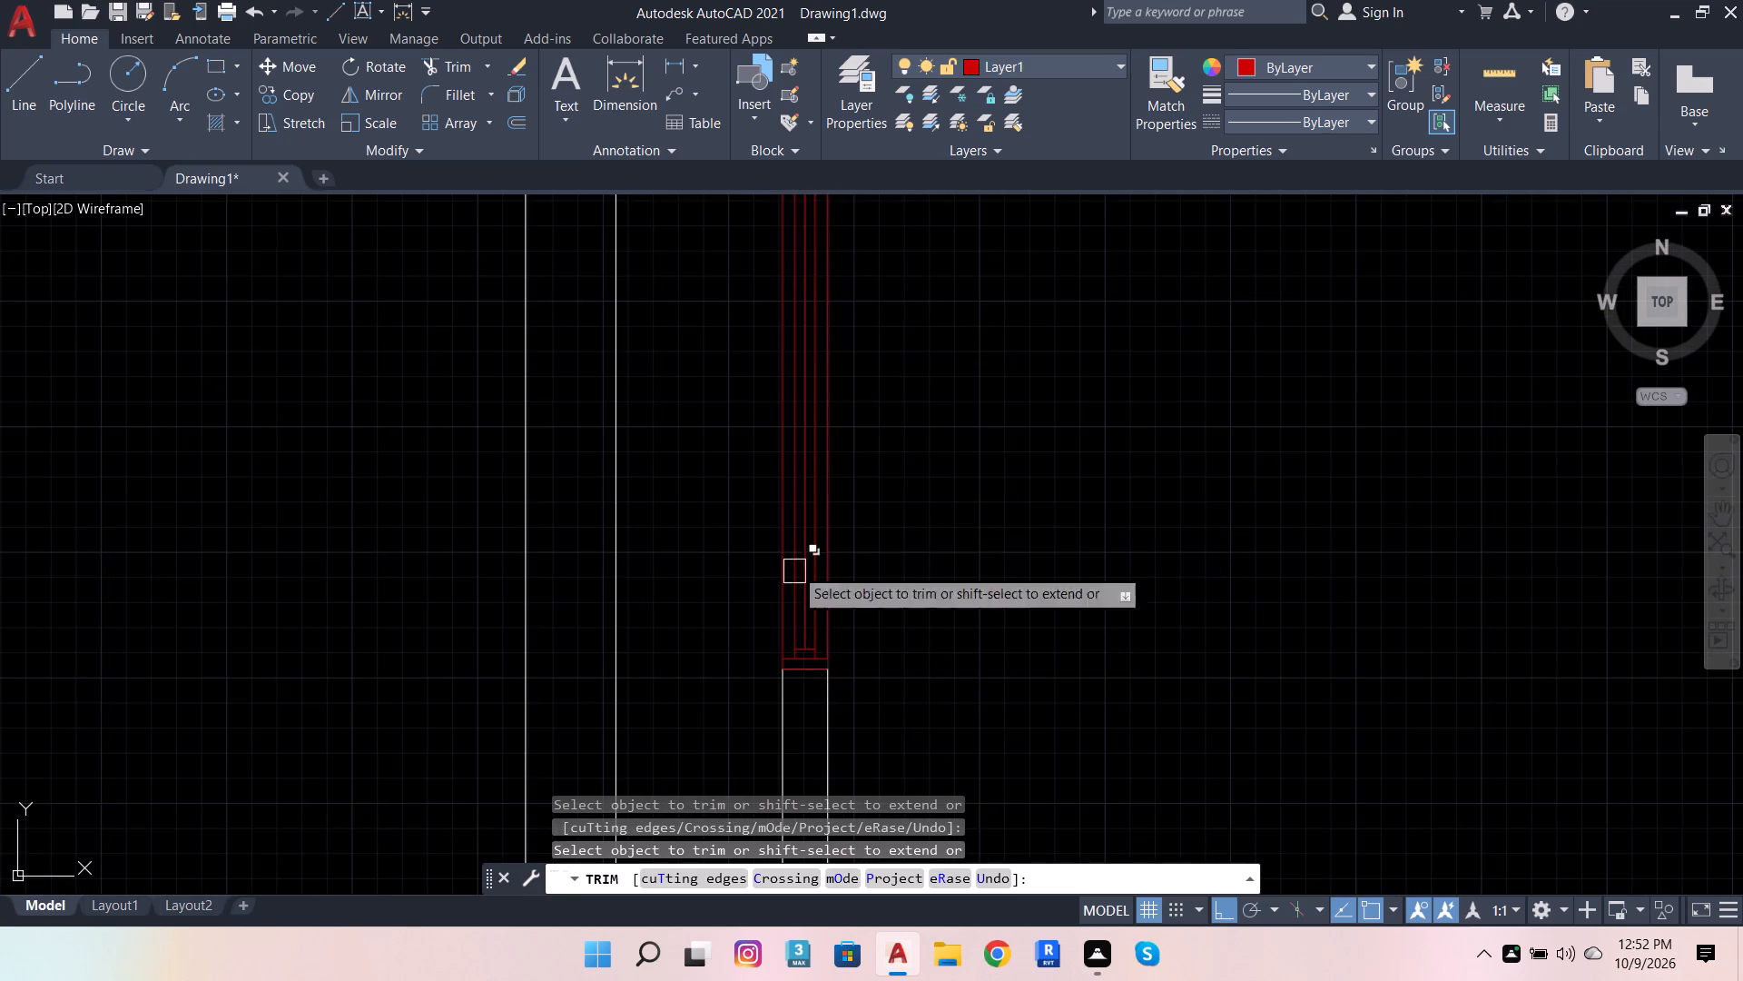
scroll(805, 779, down, 3)
scroll(774, 634, up, 3)
scroll(865, 523, up, 2)
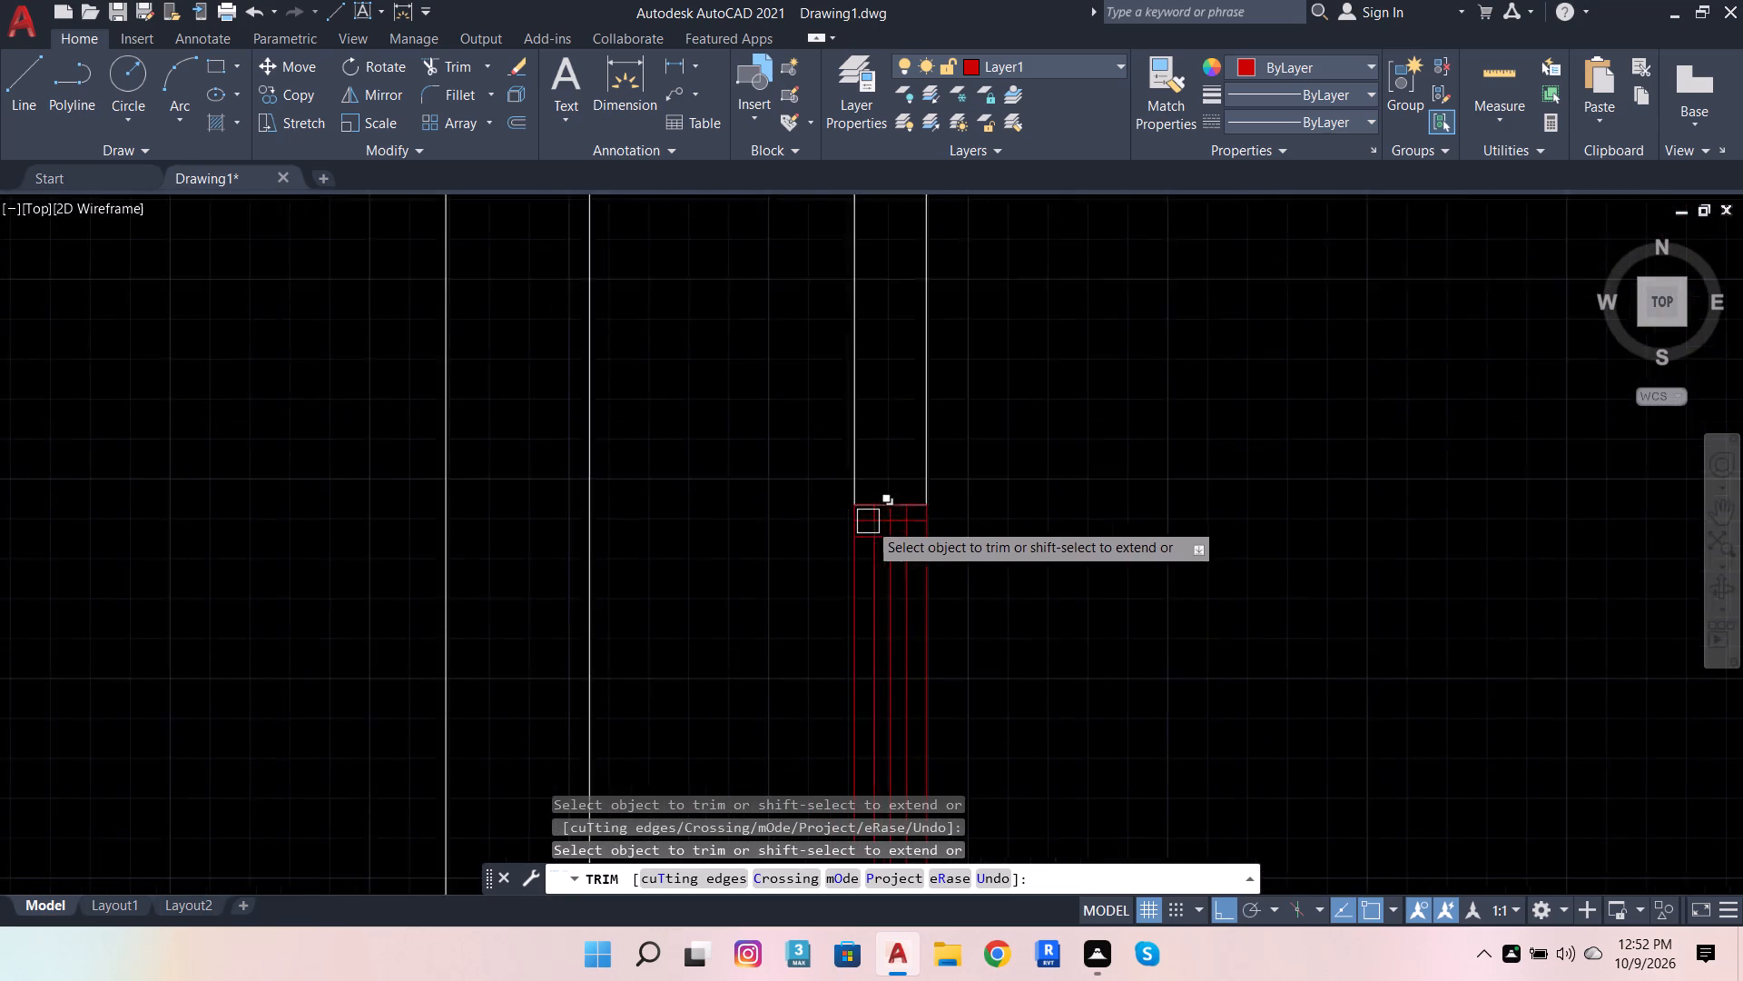
scroll(868, 521, up, 4)
drag(846, 442, 1363, 385)
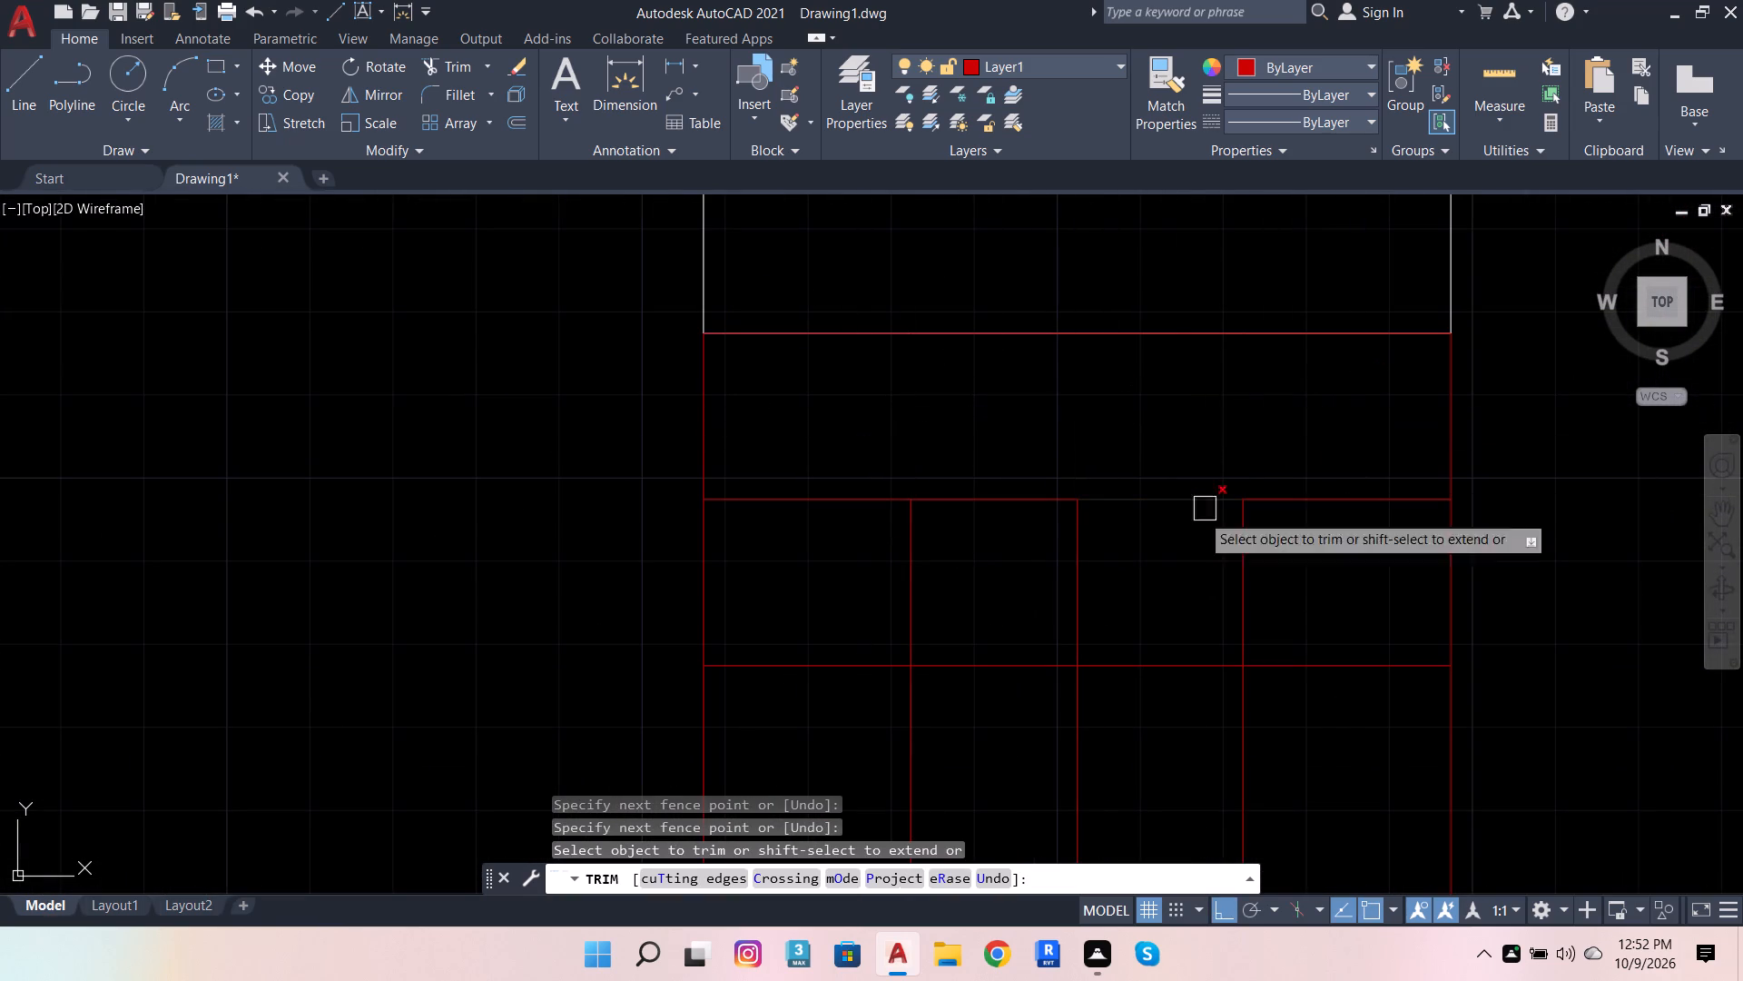
click(1085, 578)
click(1319, 661)
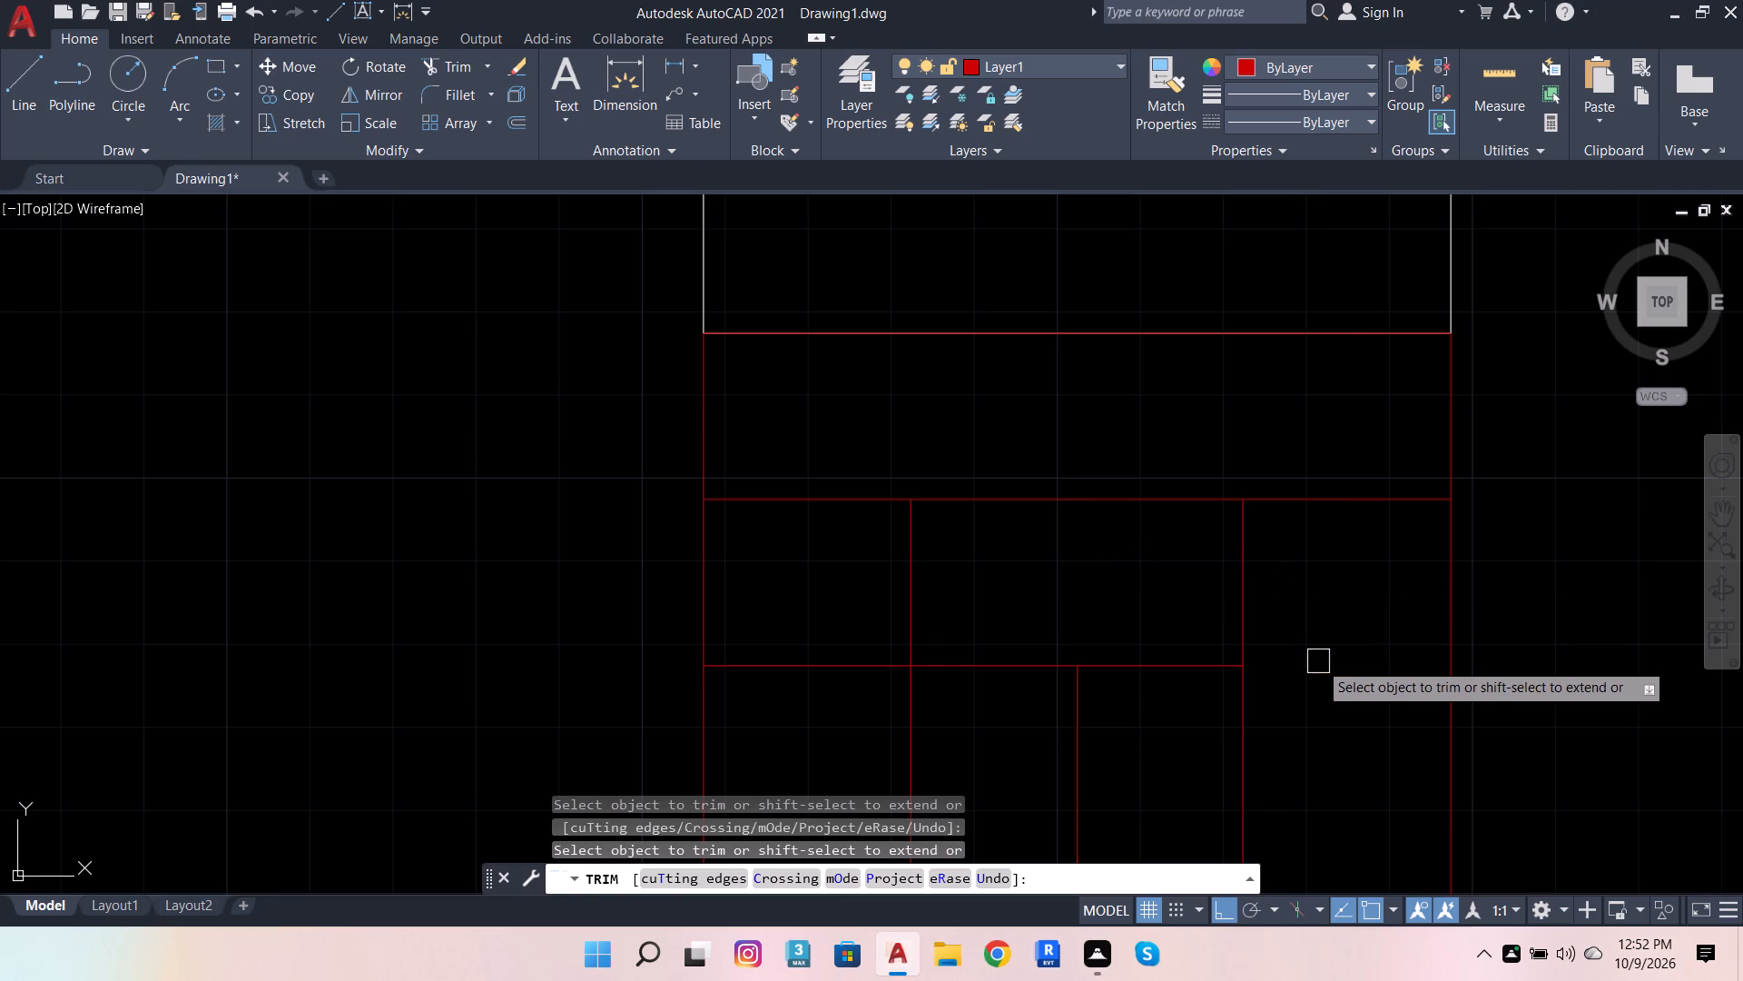
click(785, 668)
scroll(931, 579, down, 4)
key(Escape)
key(Escape)
key(Escape)
key(Escape)
key(Escape)
key(Escape)
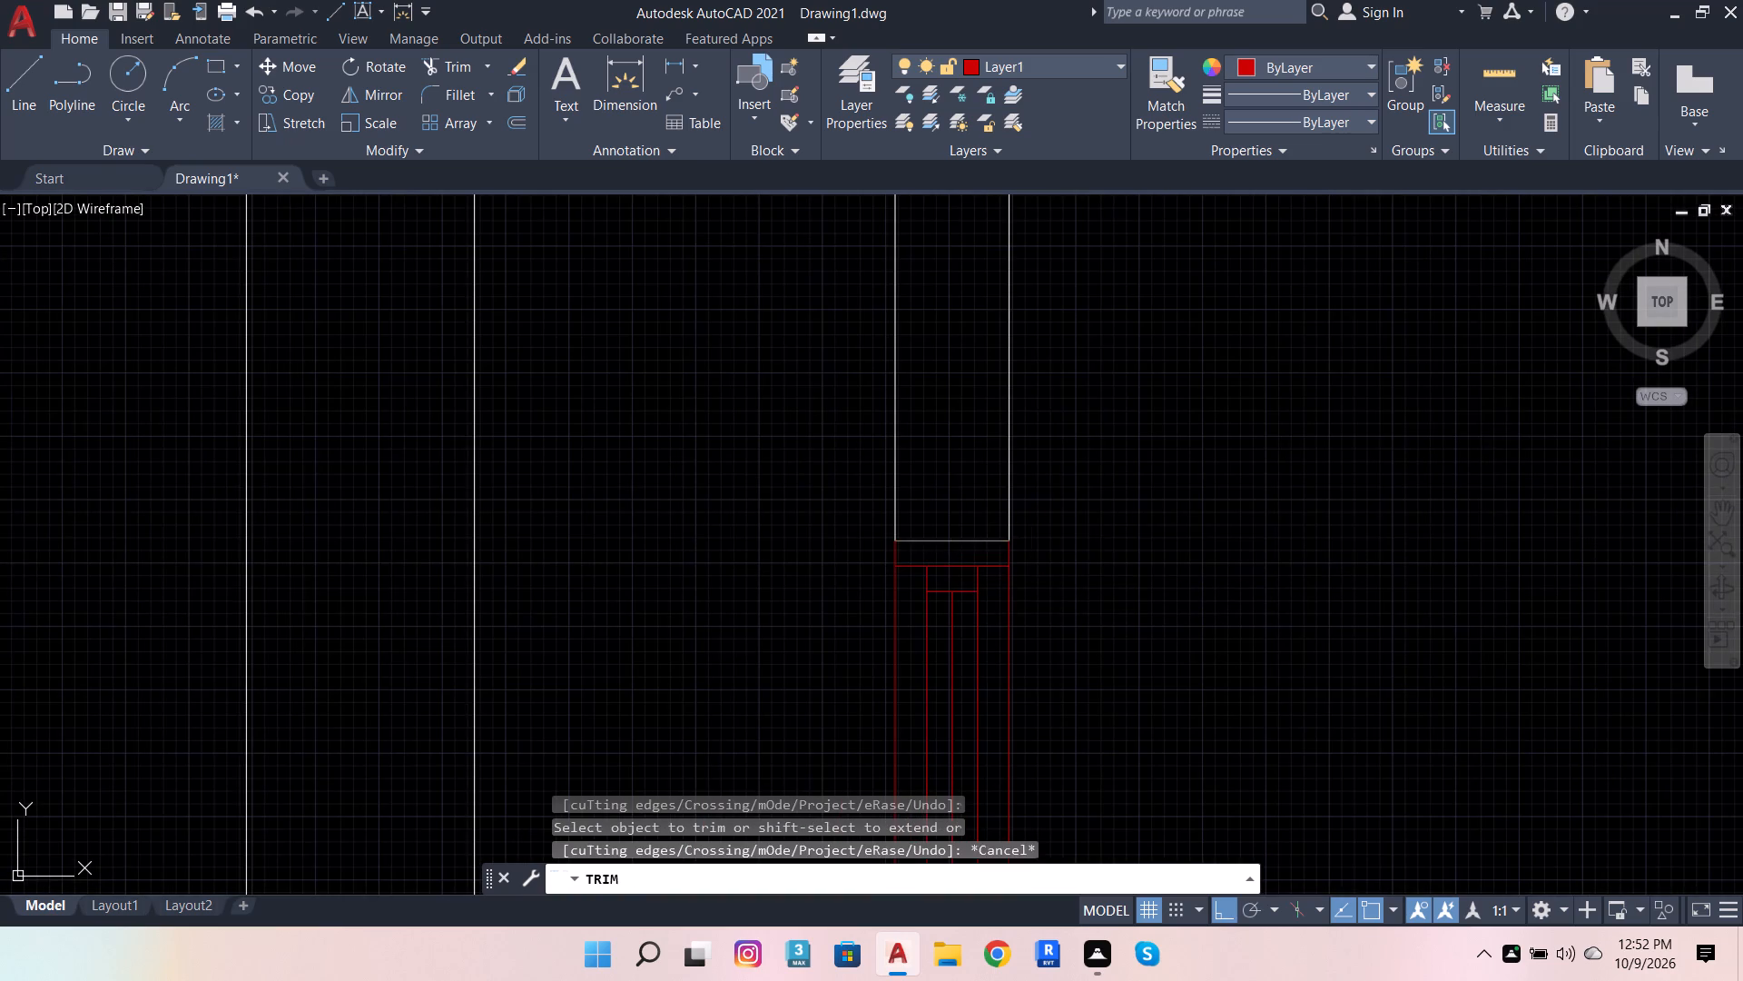
Convert all the lines of the left outer wall's window into one block with the arbitrary name ggnhgjgfjhgj.
scroll(992, 562, down, 3)
scroll(914, 589, down, 2)
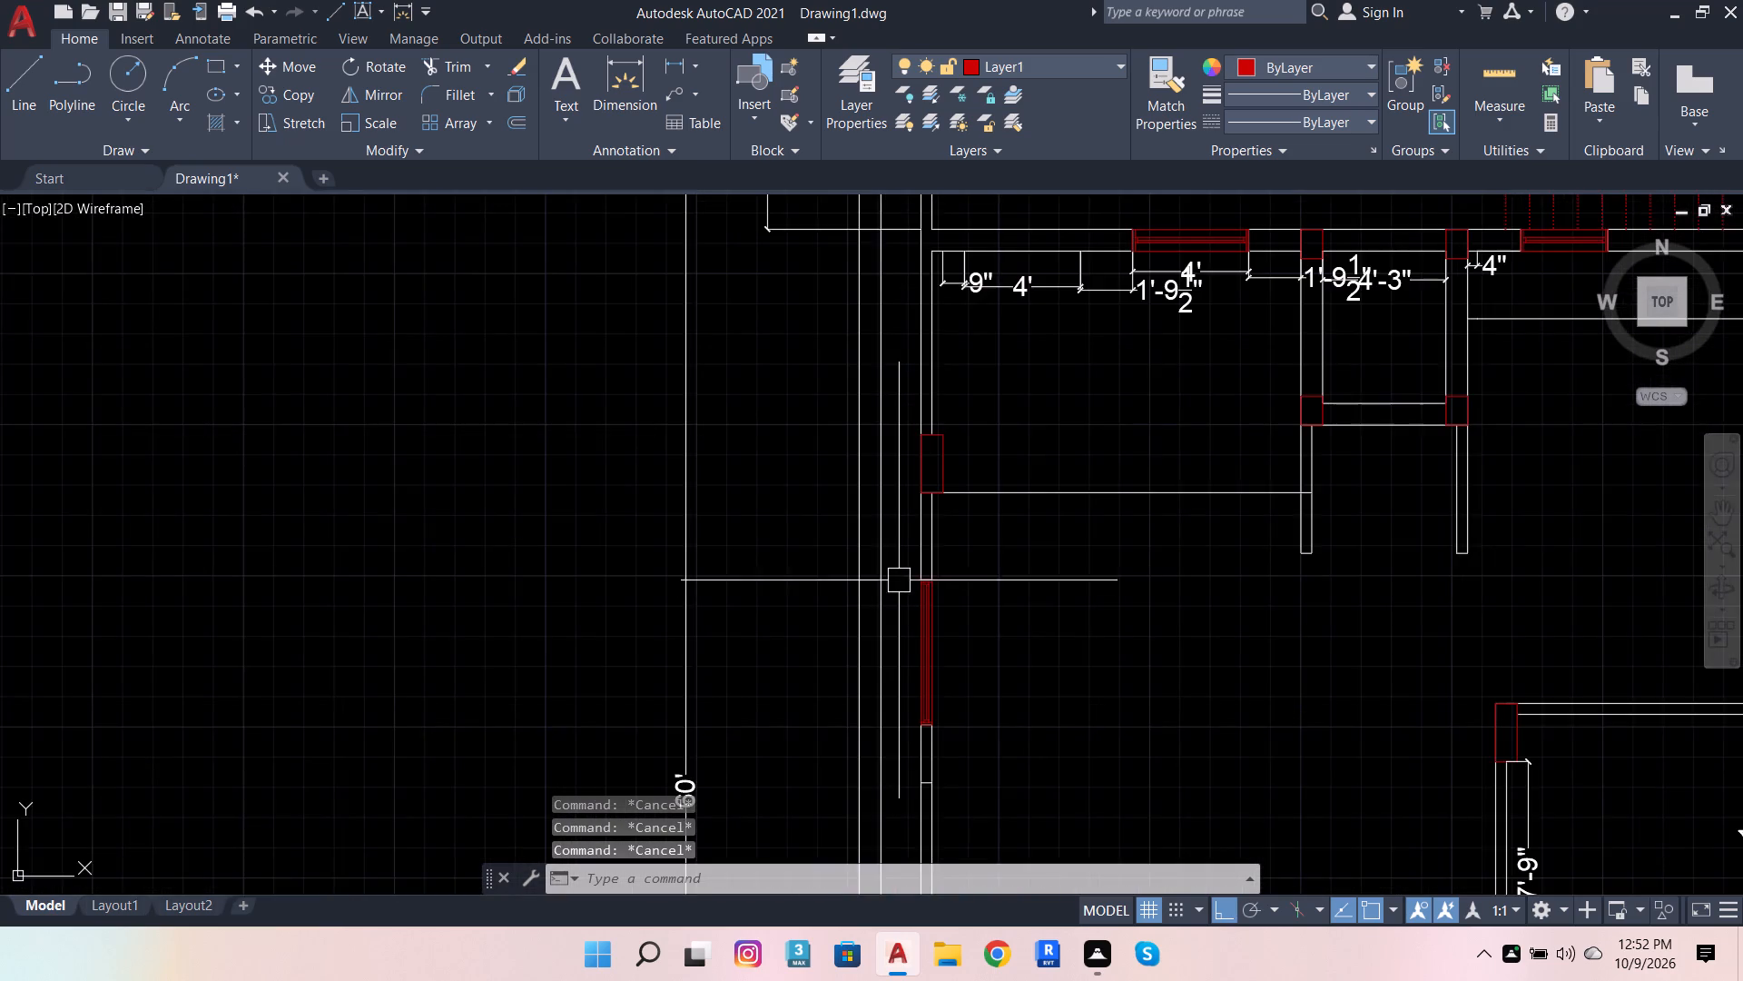
scroll(903, 574, up, 3)
click(905, 574)
scroll(950, 629, down, 3)
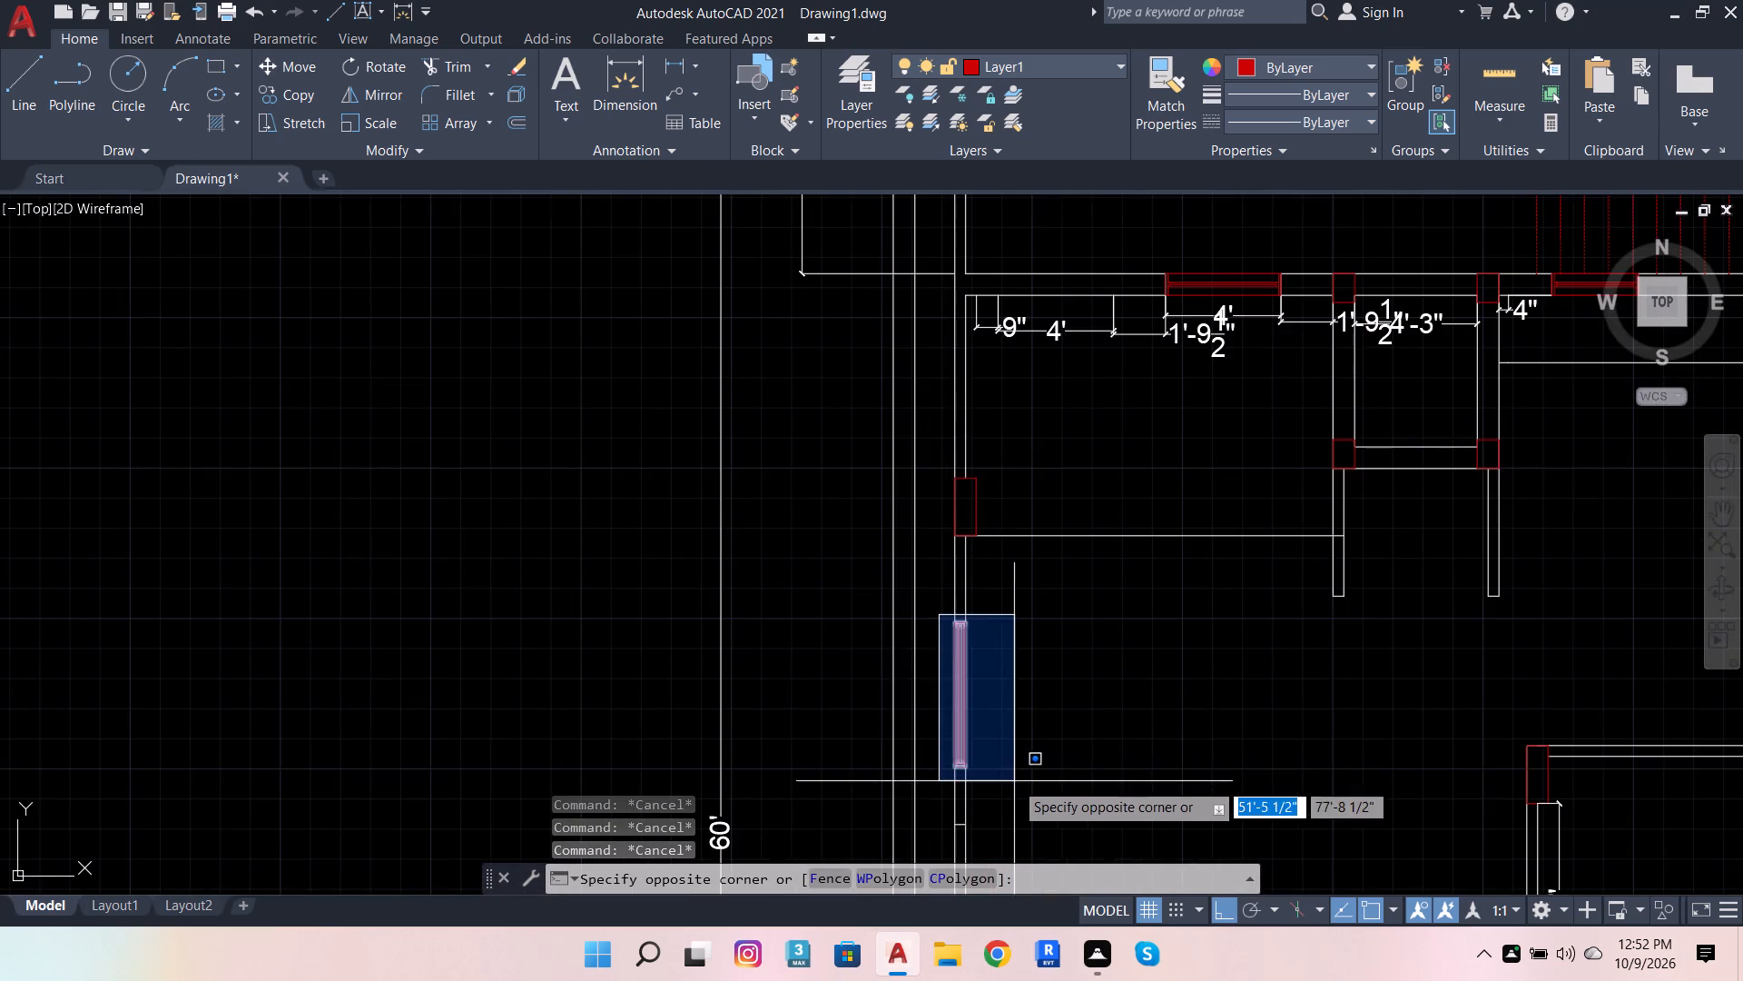
scroll(1014, 781, up, 2)
click(988, 765)
scroll(890, 680, up, 3)
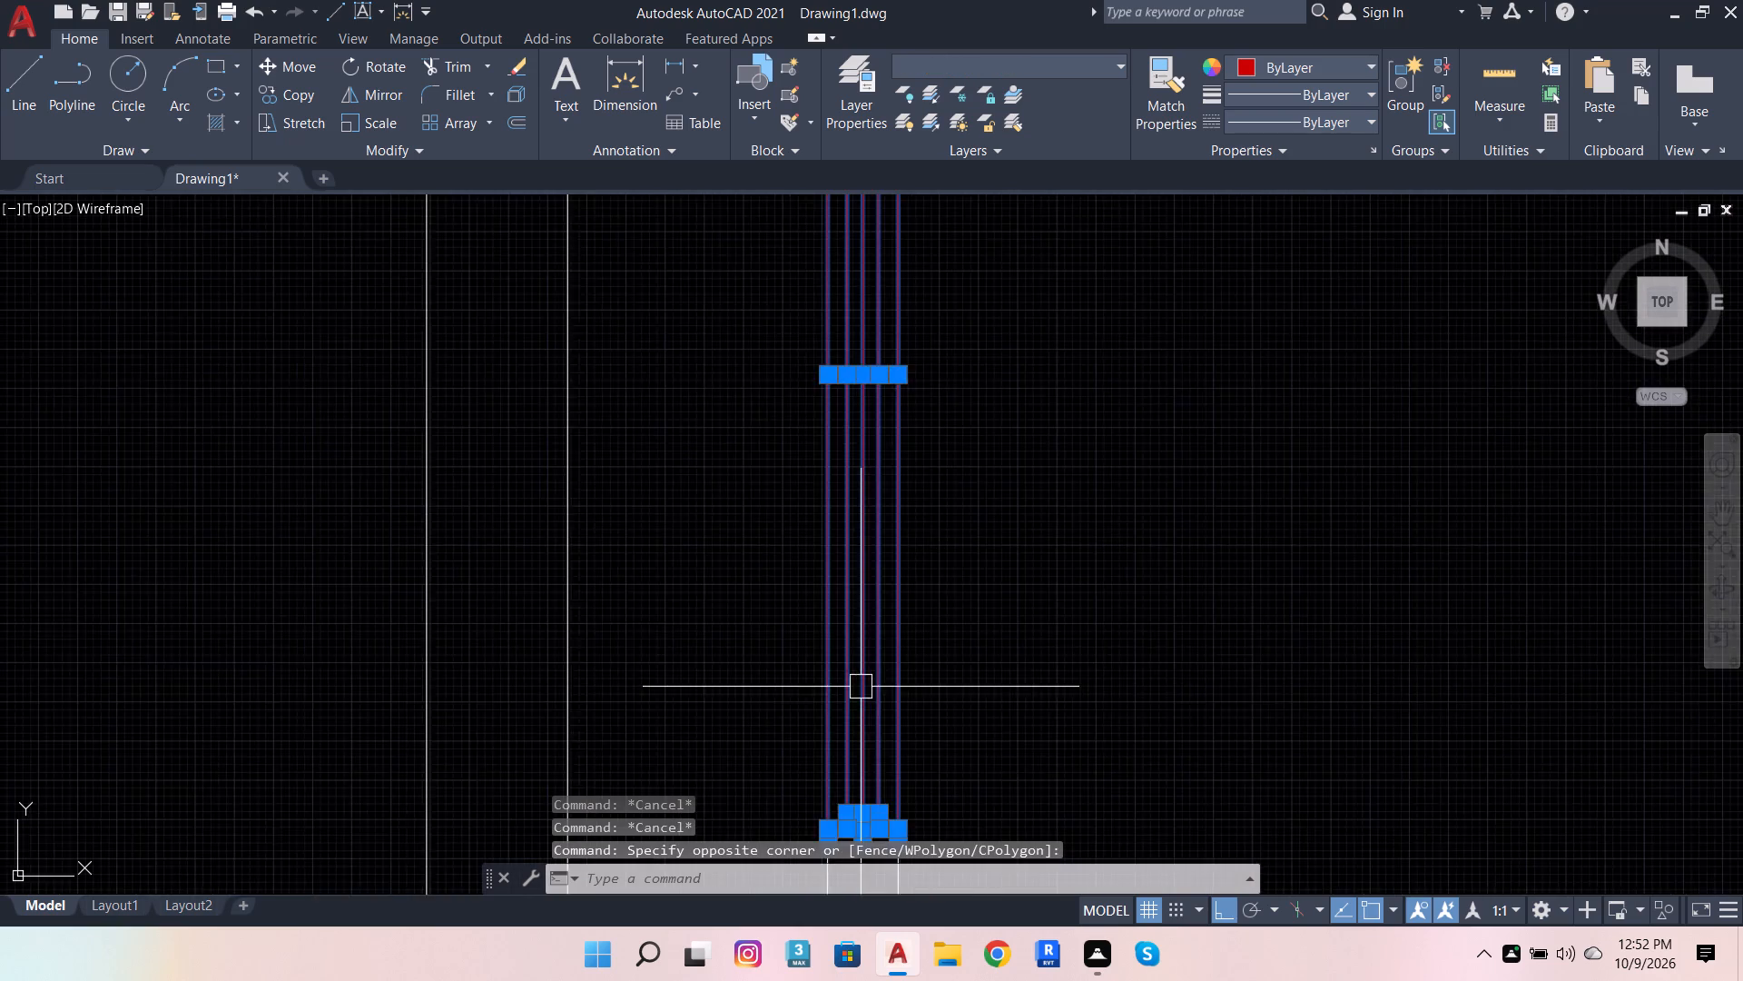
scroll(899, 667, down, 4)
scroll(869, 751, up, 4)
scroll(1063, 438, up, 3)
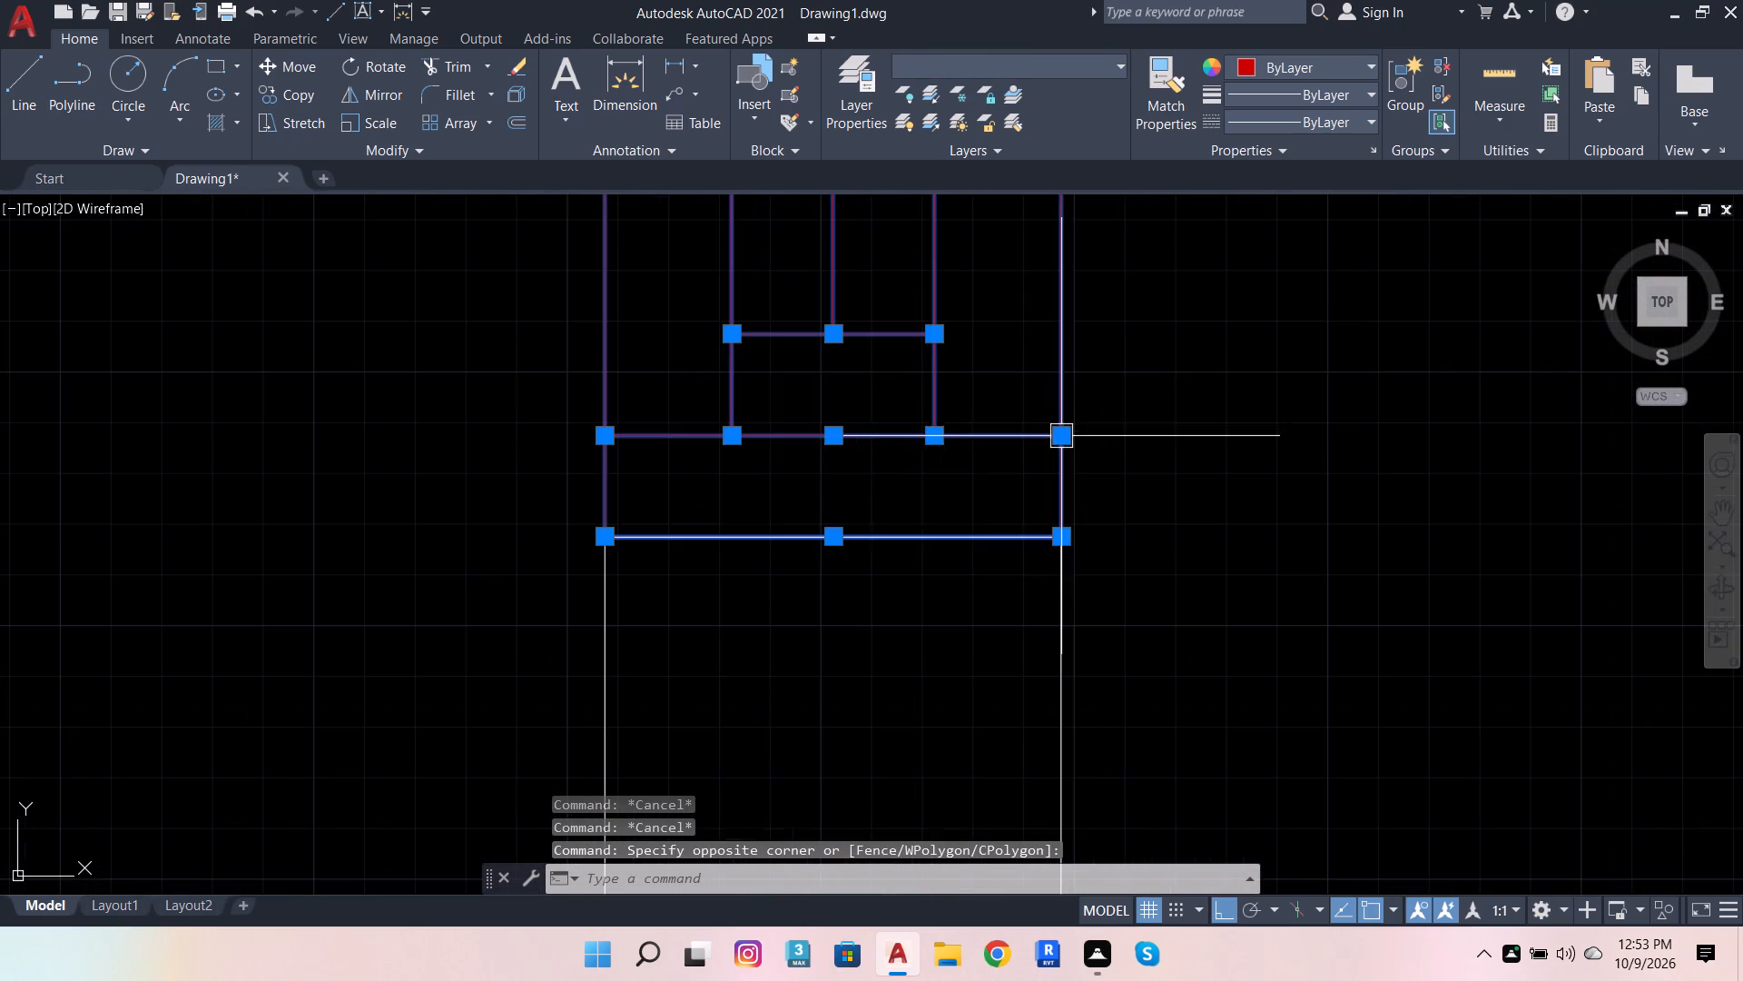
scroll(947, 552, down, 1)
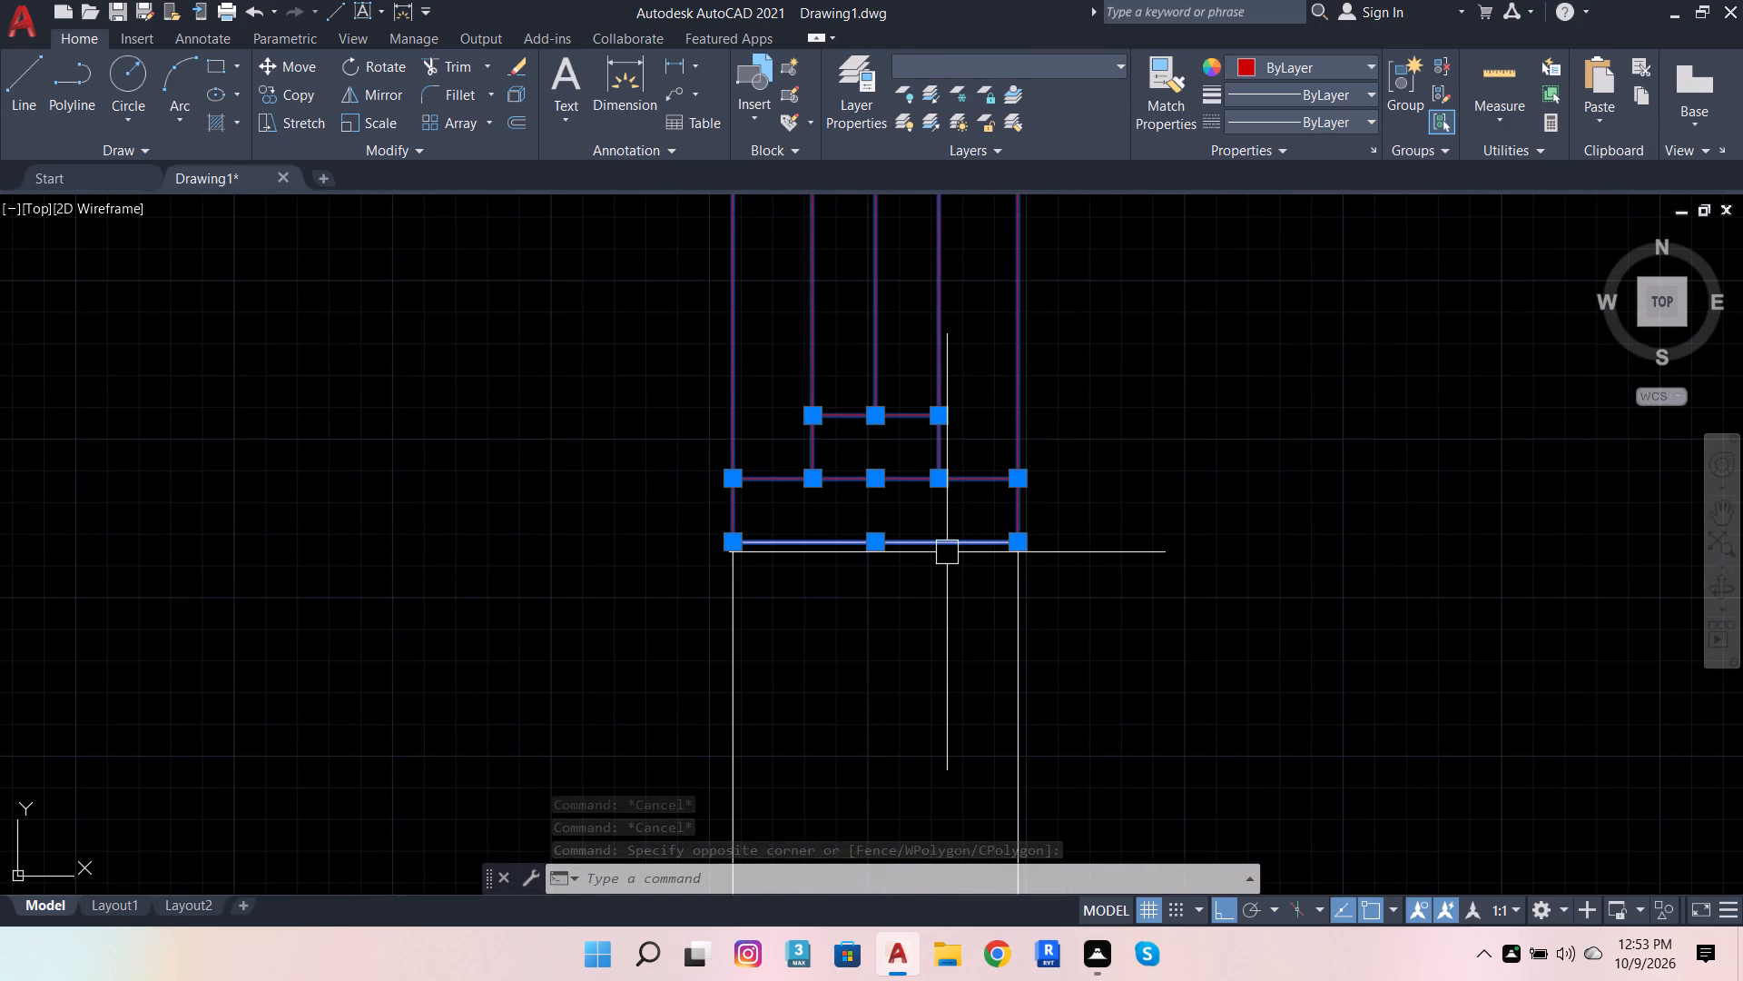
scroll(1000, 513, up, 1)
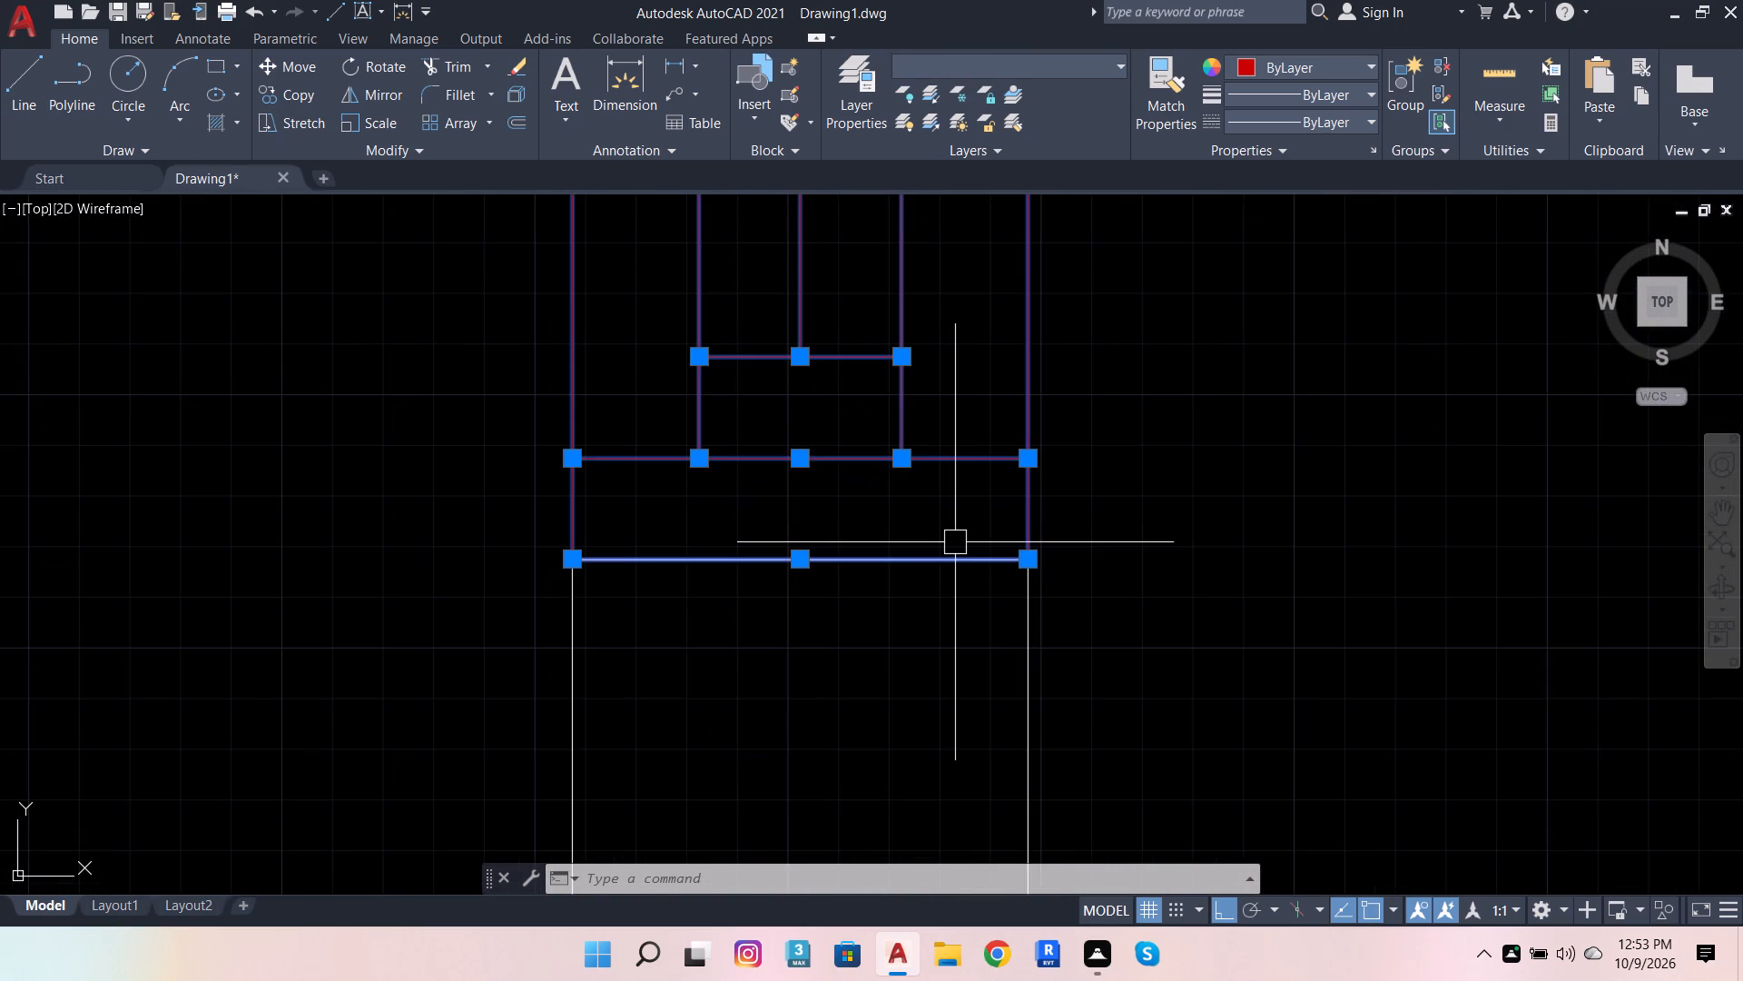
right_click(981, 452)
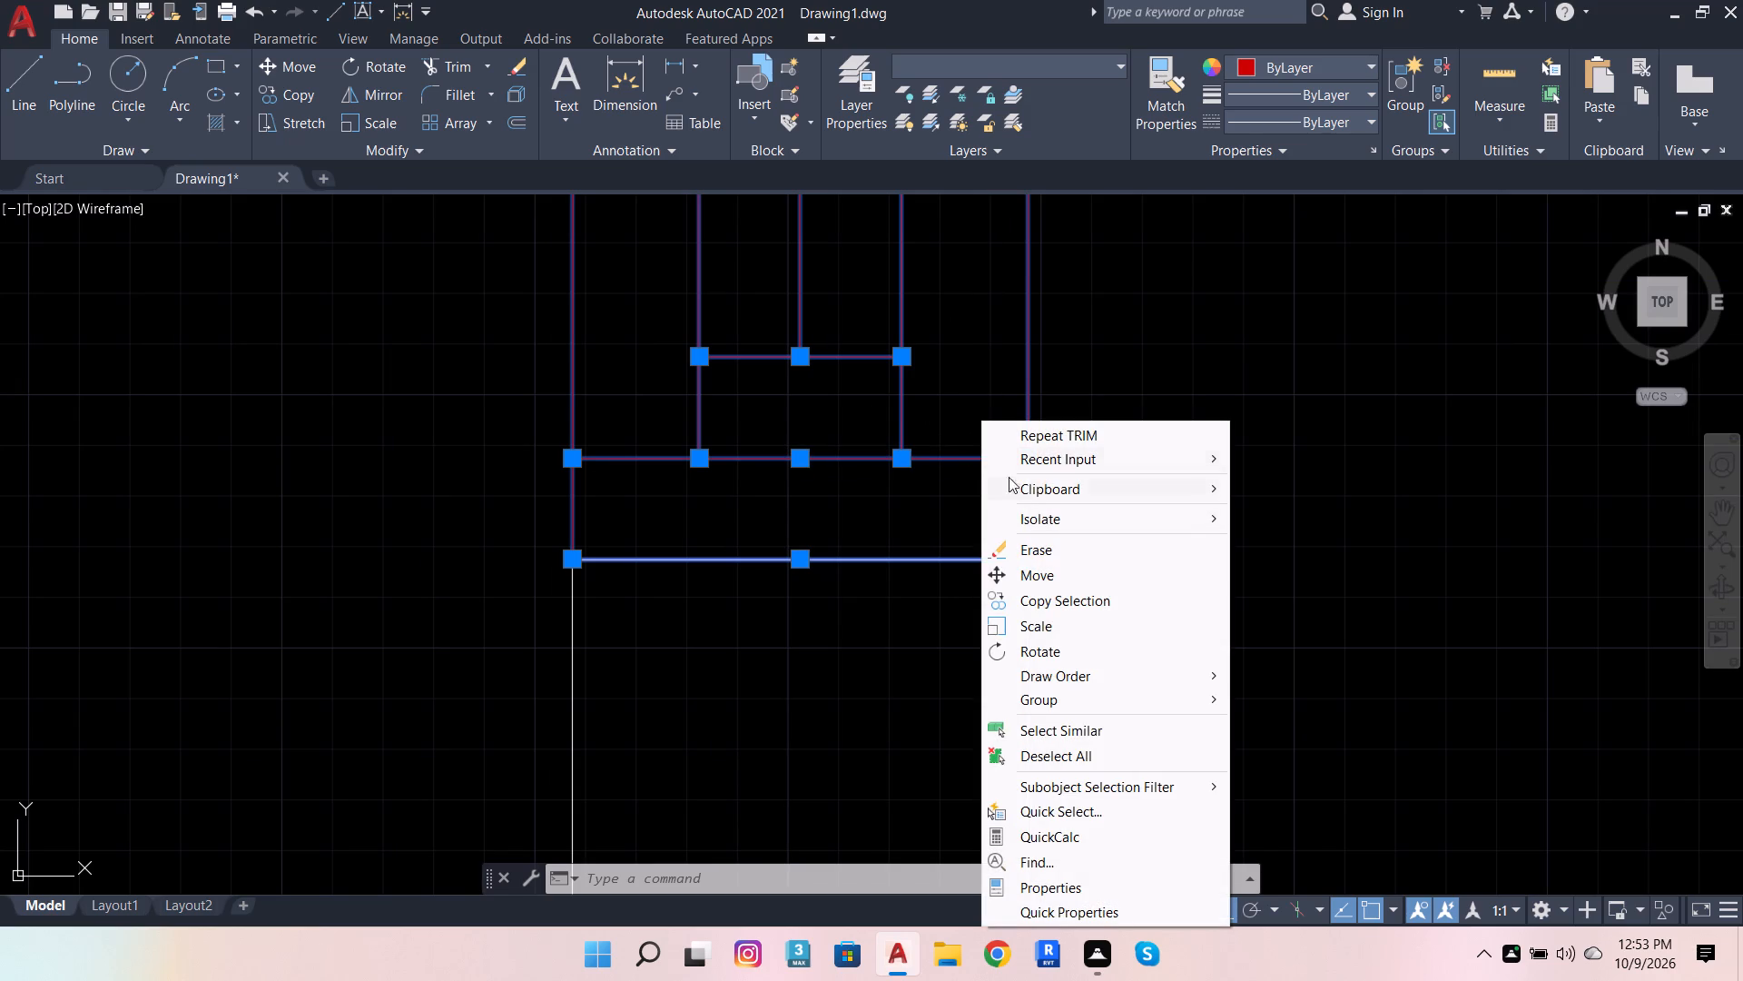
click(940, 445)
click(887, 417)
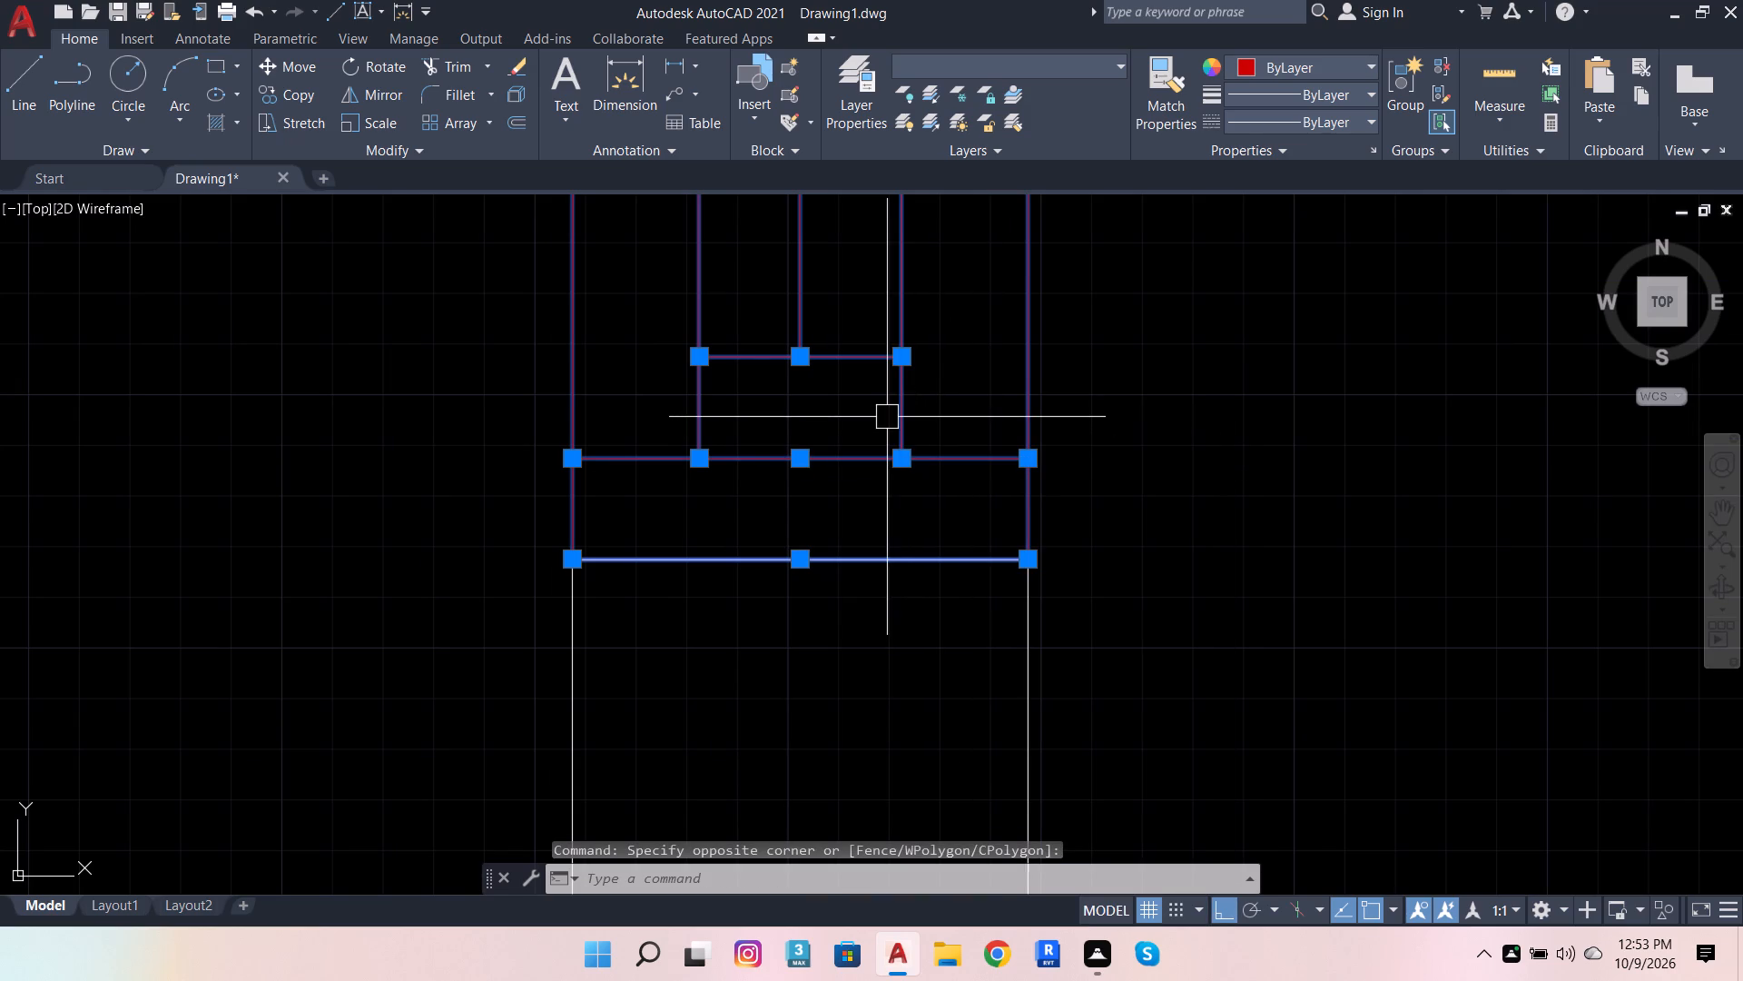
key(b)
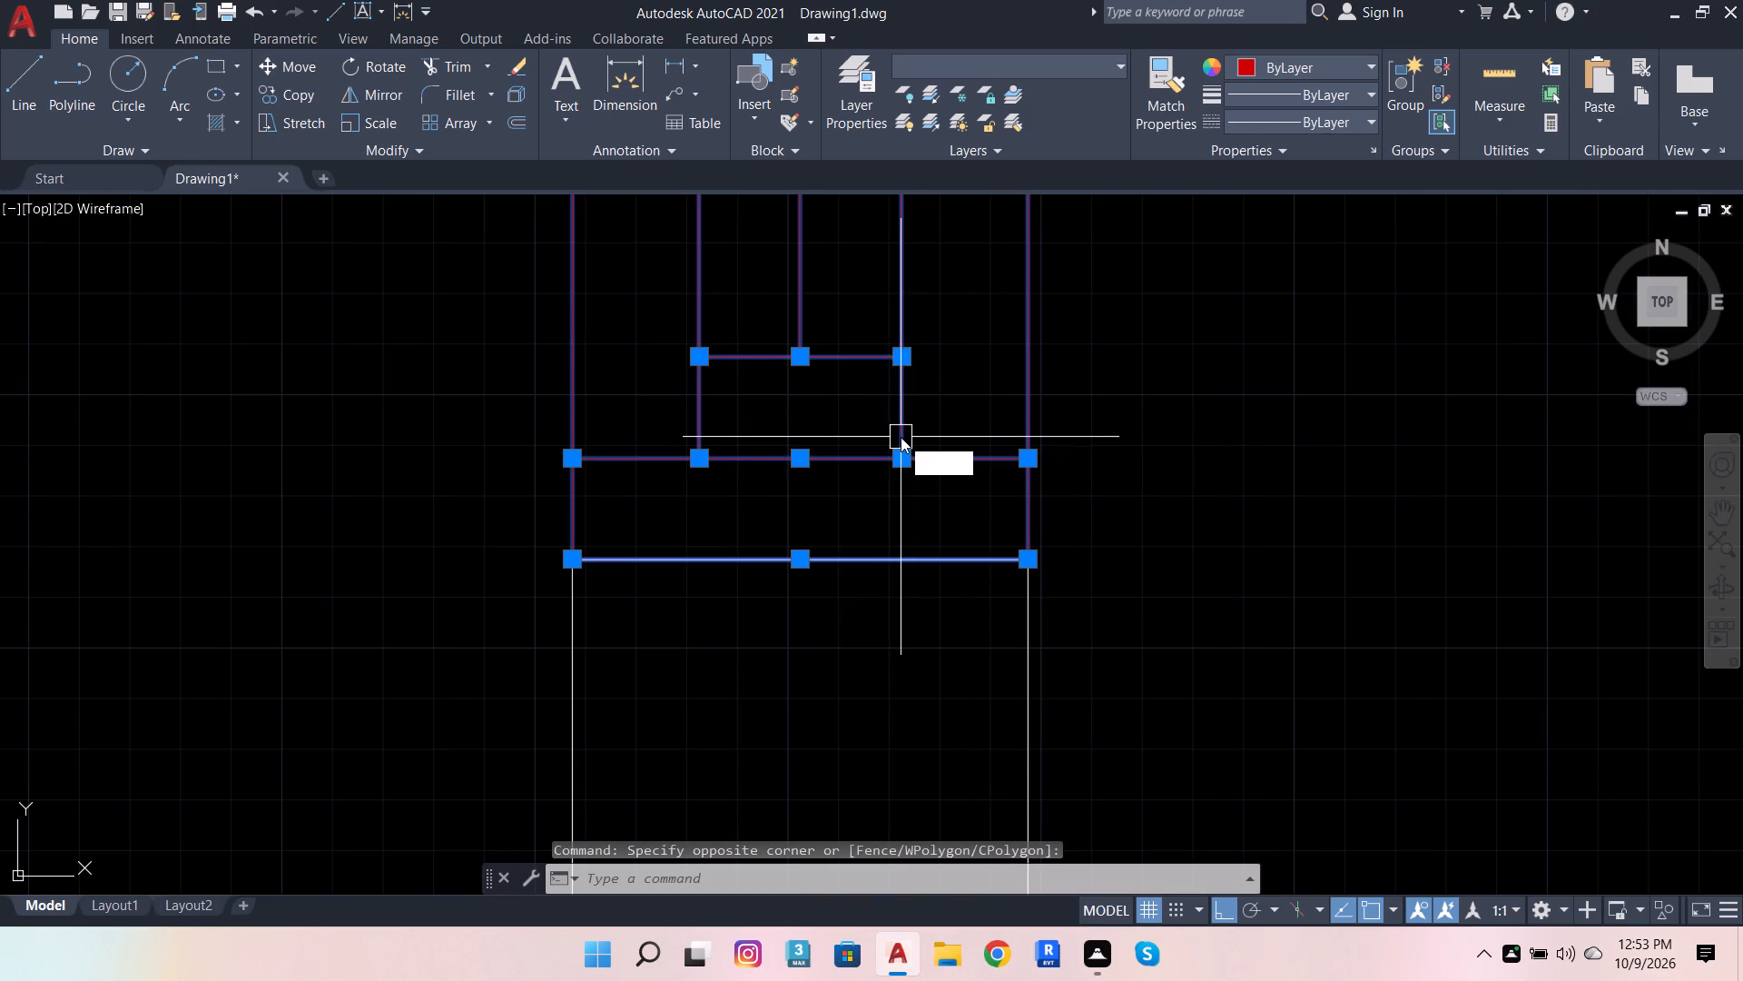
click(980, 487)
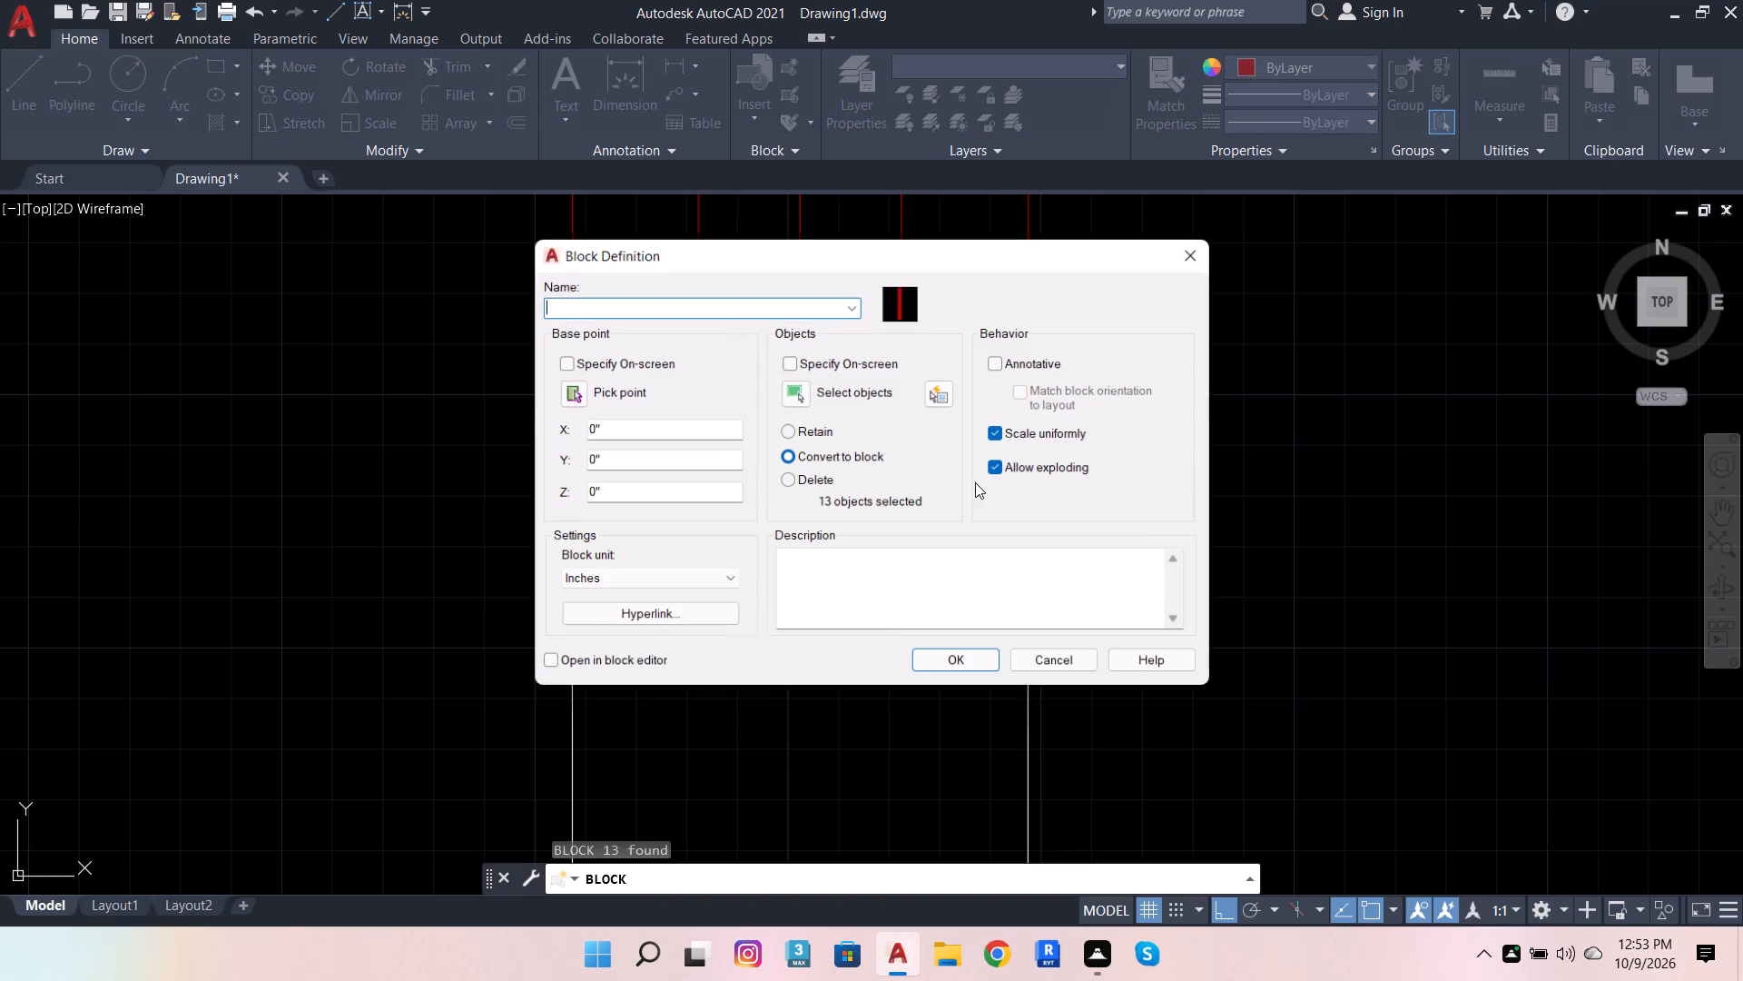
key(g)
text(gnhgjgf)
text(jhgj)
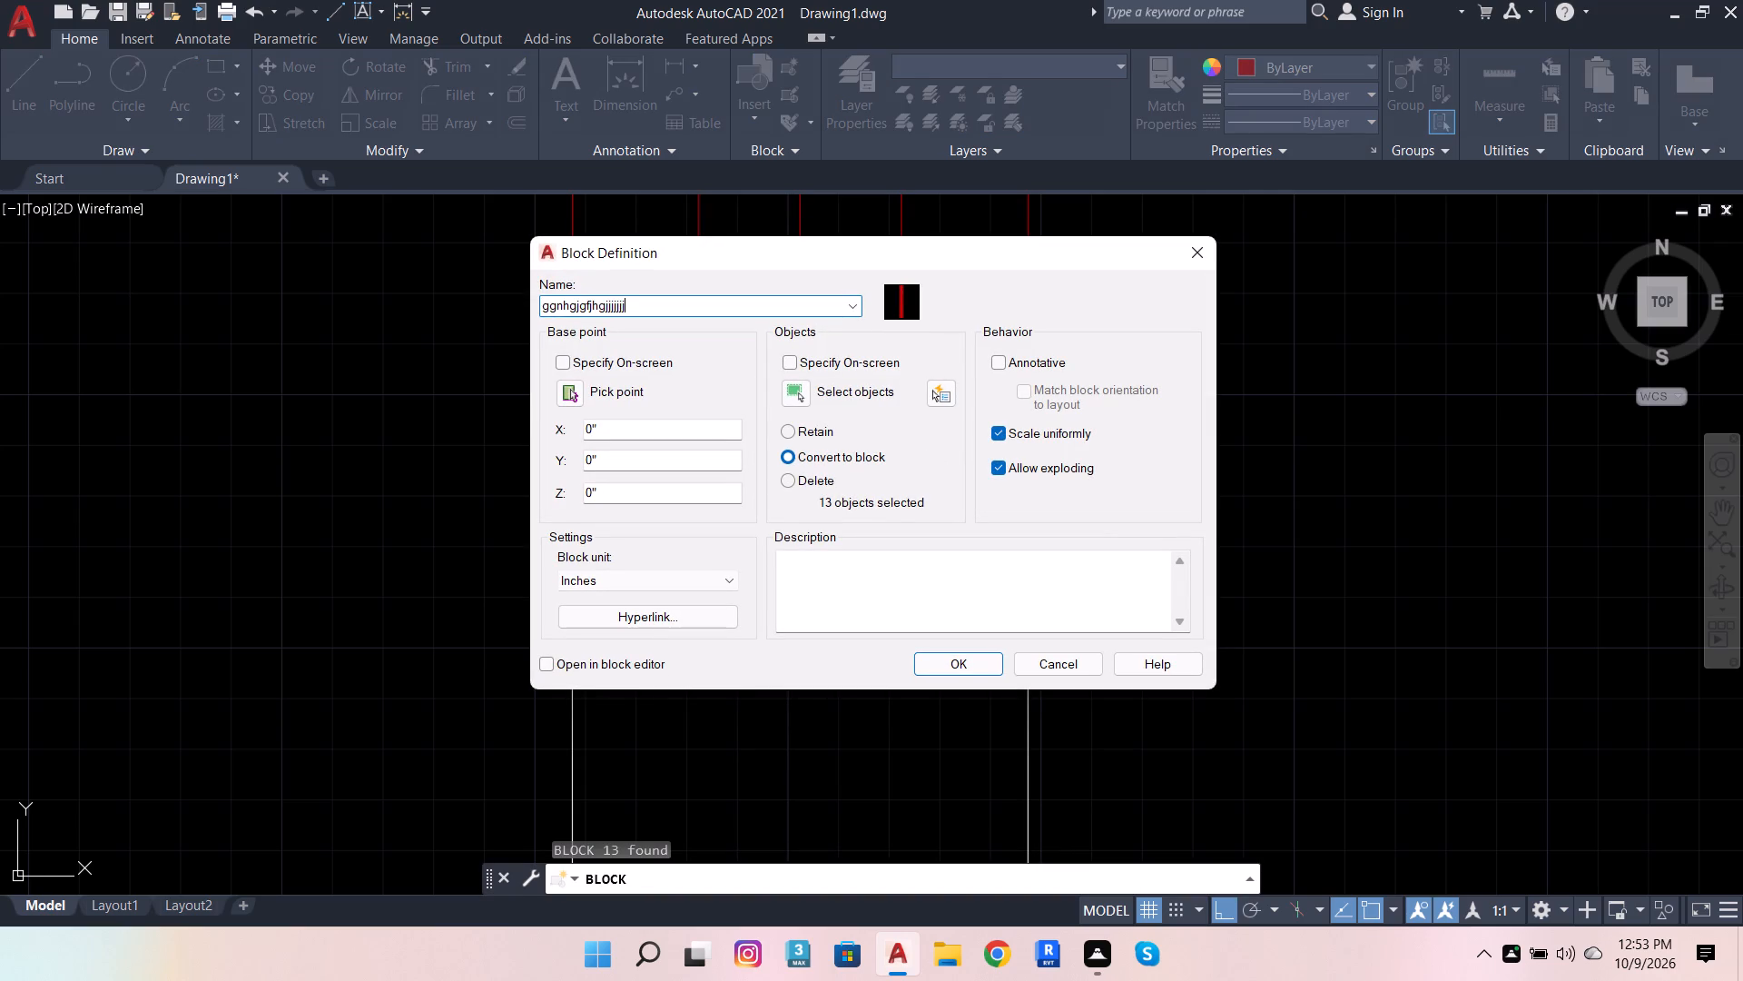
key(Return)
Examine the overall floor plan and the interior walls around the 9'-11" dimension.
scroll(787, 510, down, 3)
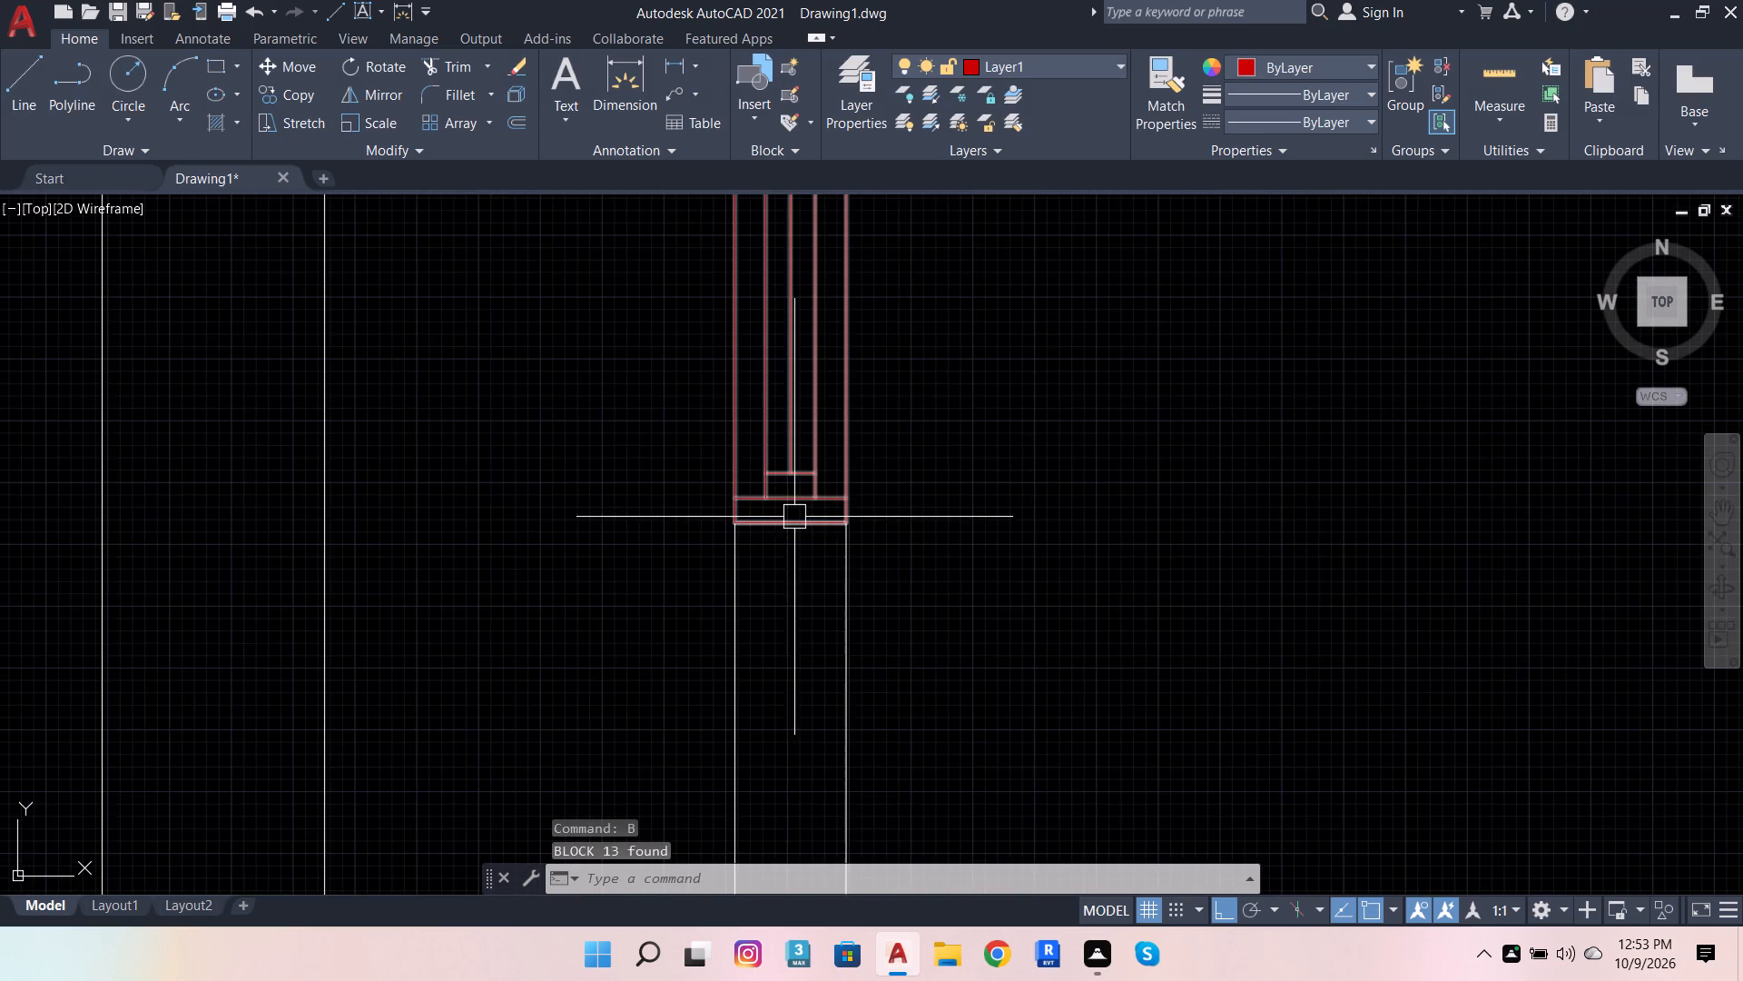
scroll(834, 489, down, 6)
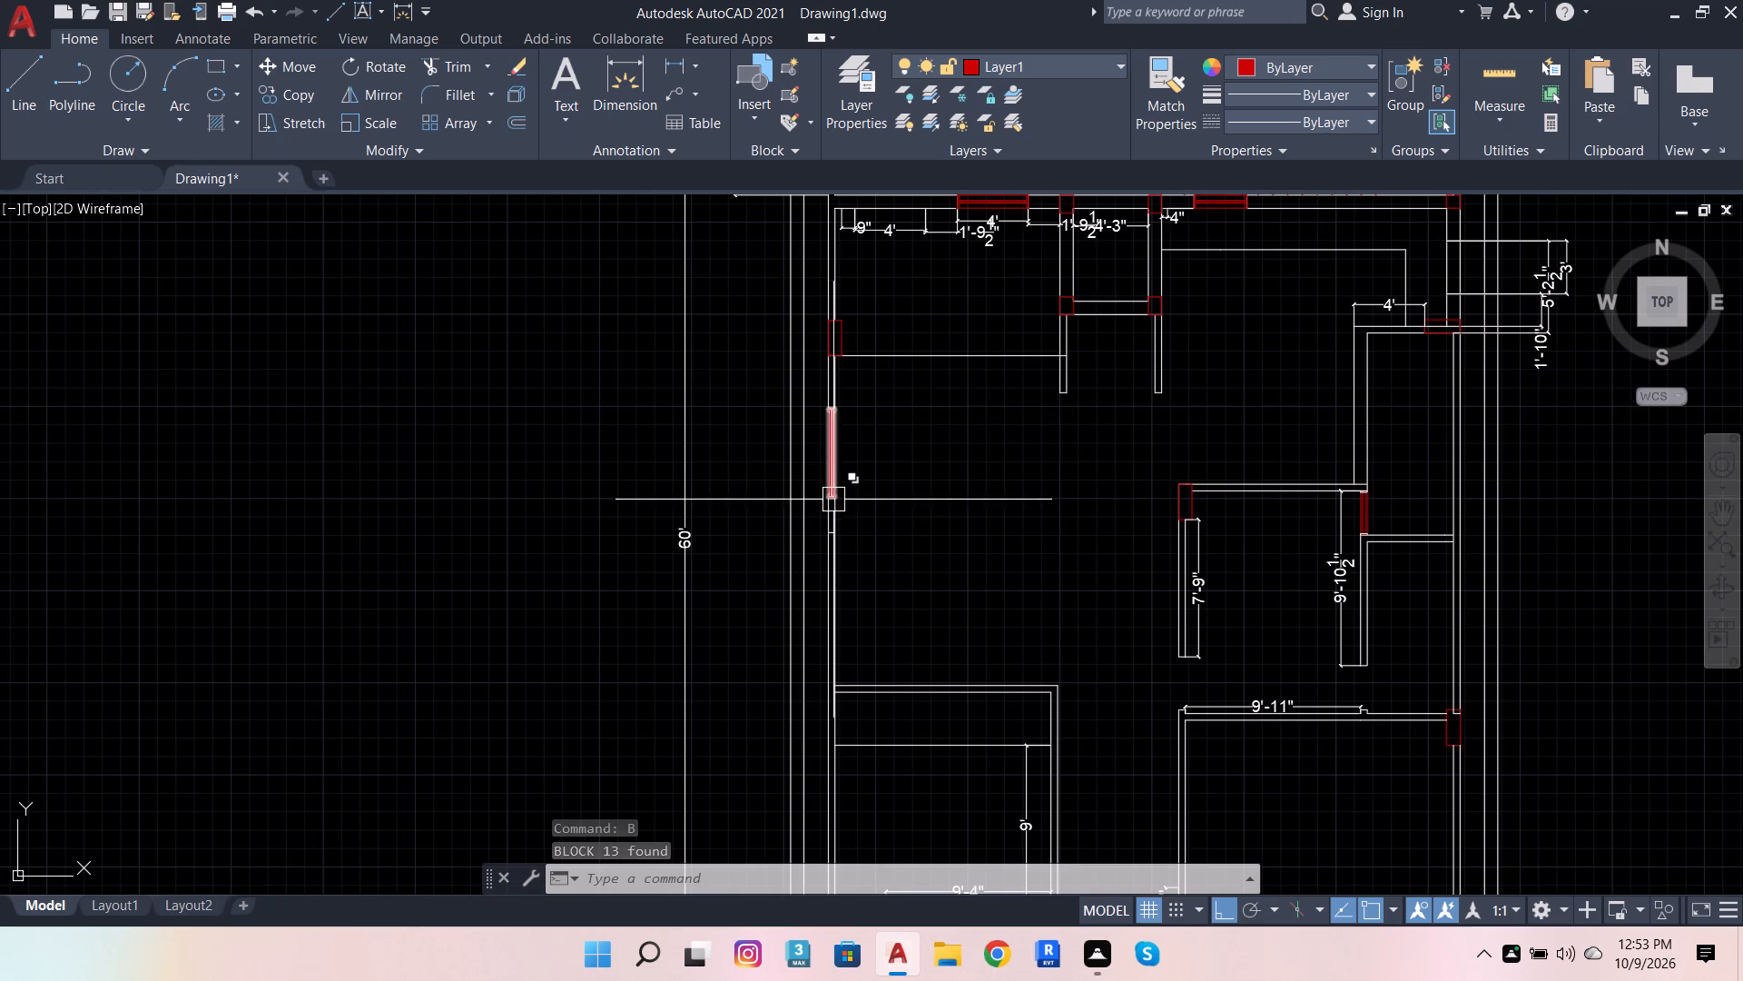
scroll(931, 444, down, 2)
key(Escape)
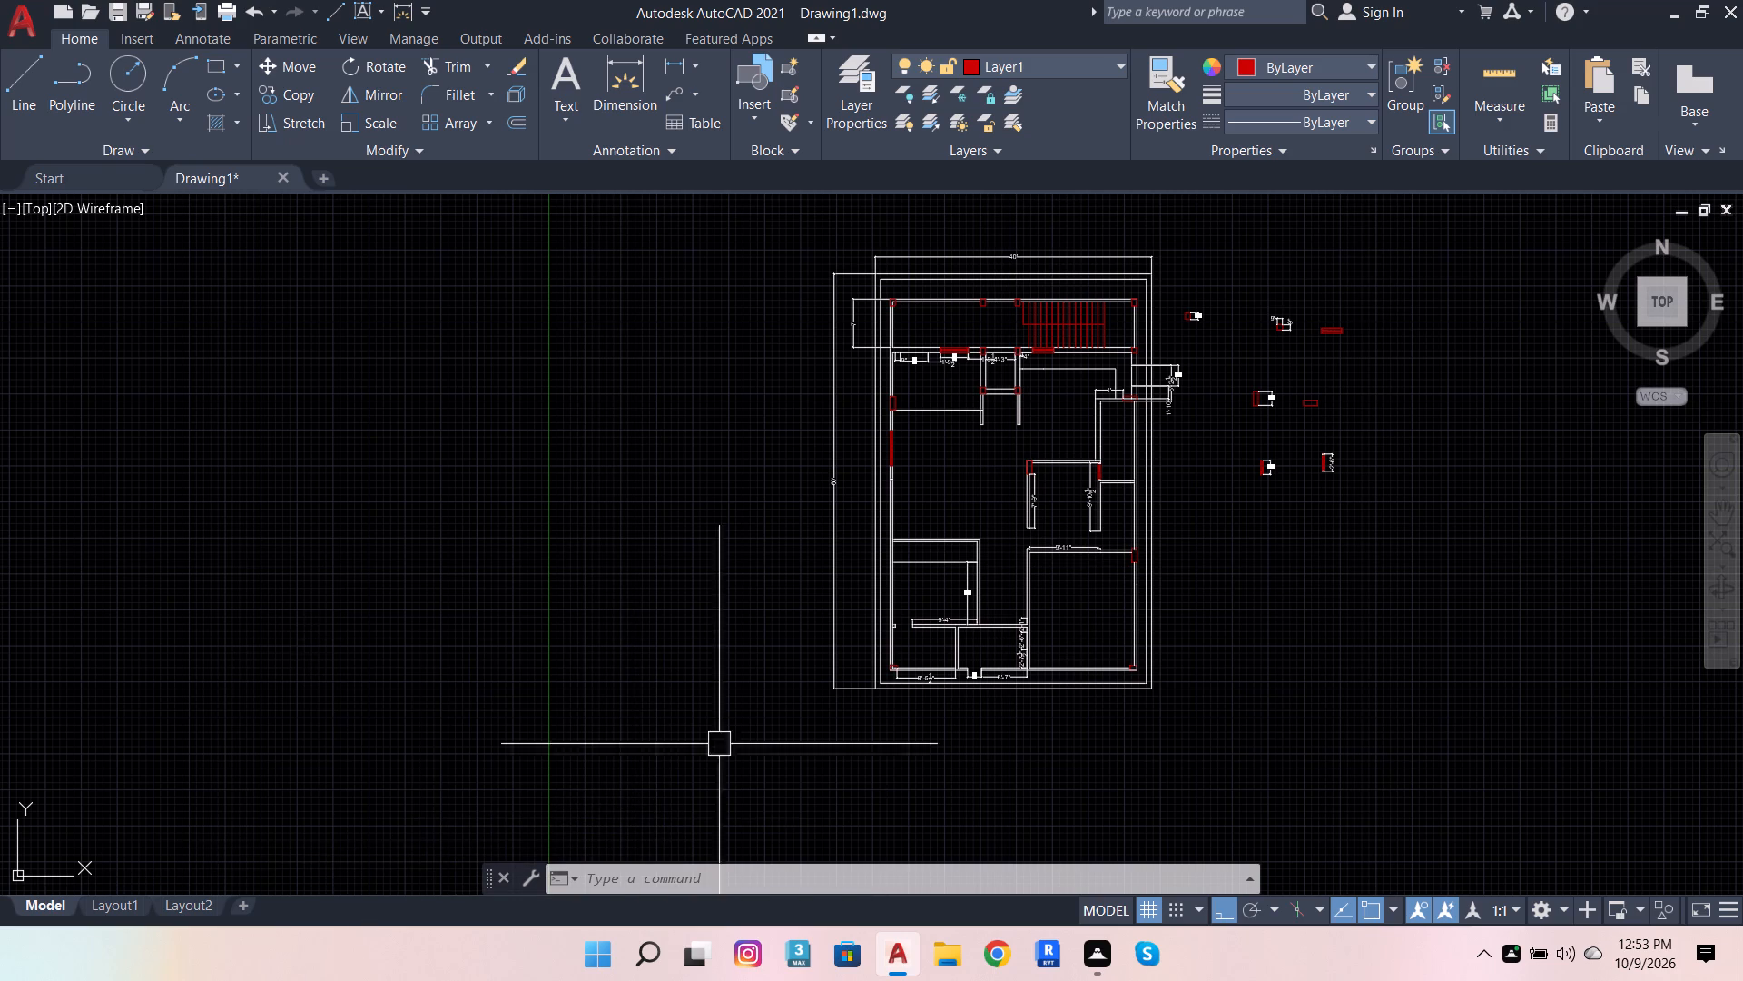
scroll(1094, 515, up, 2)
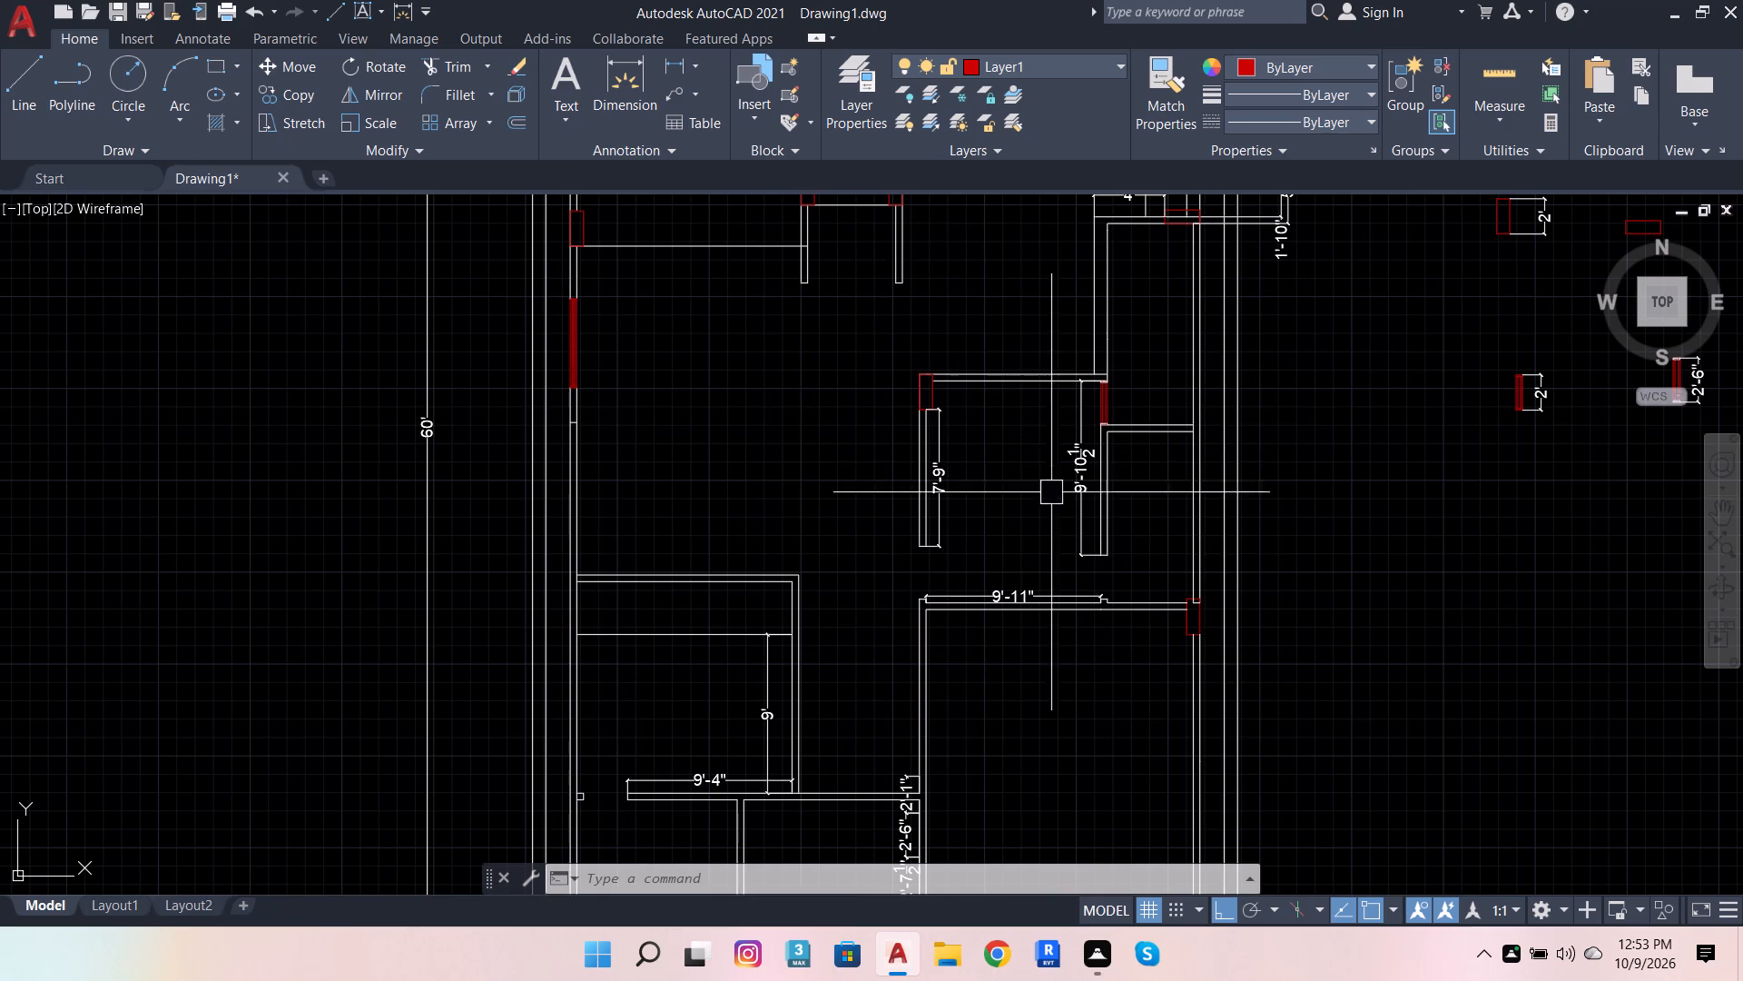
scroll(1069, 586, up, 6)
scroll(1142, 616, down, 4)
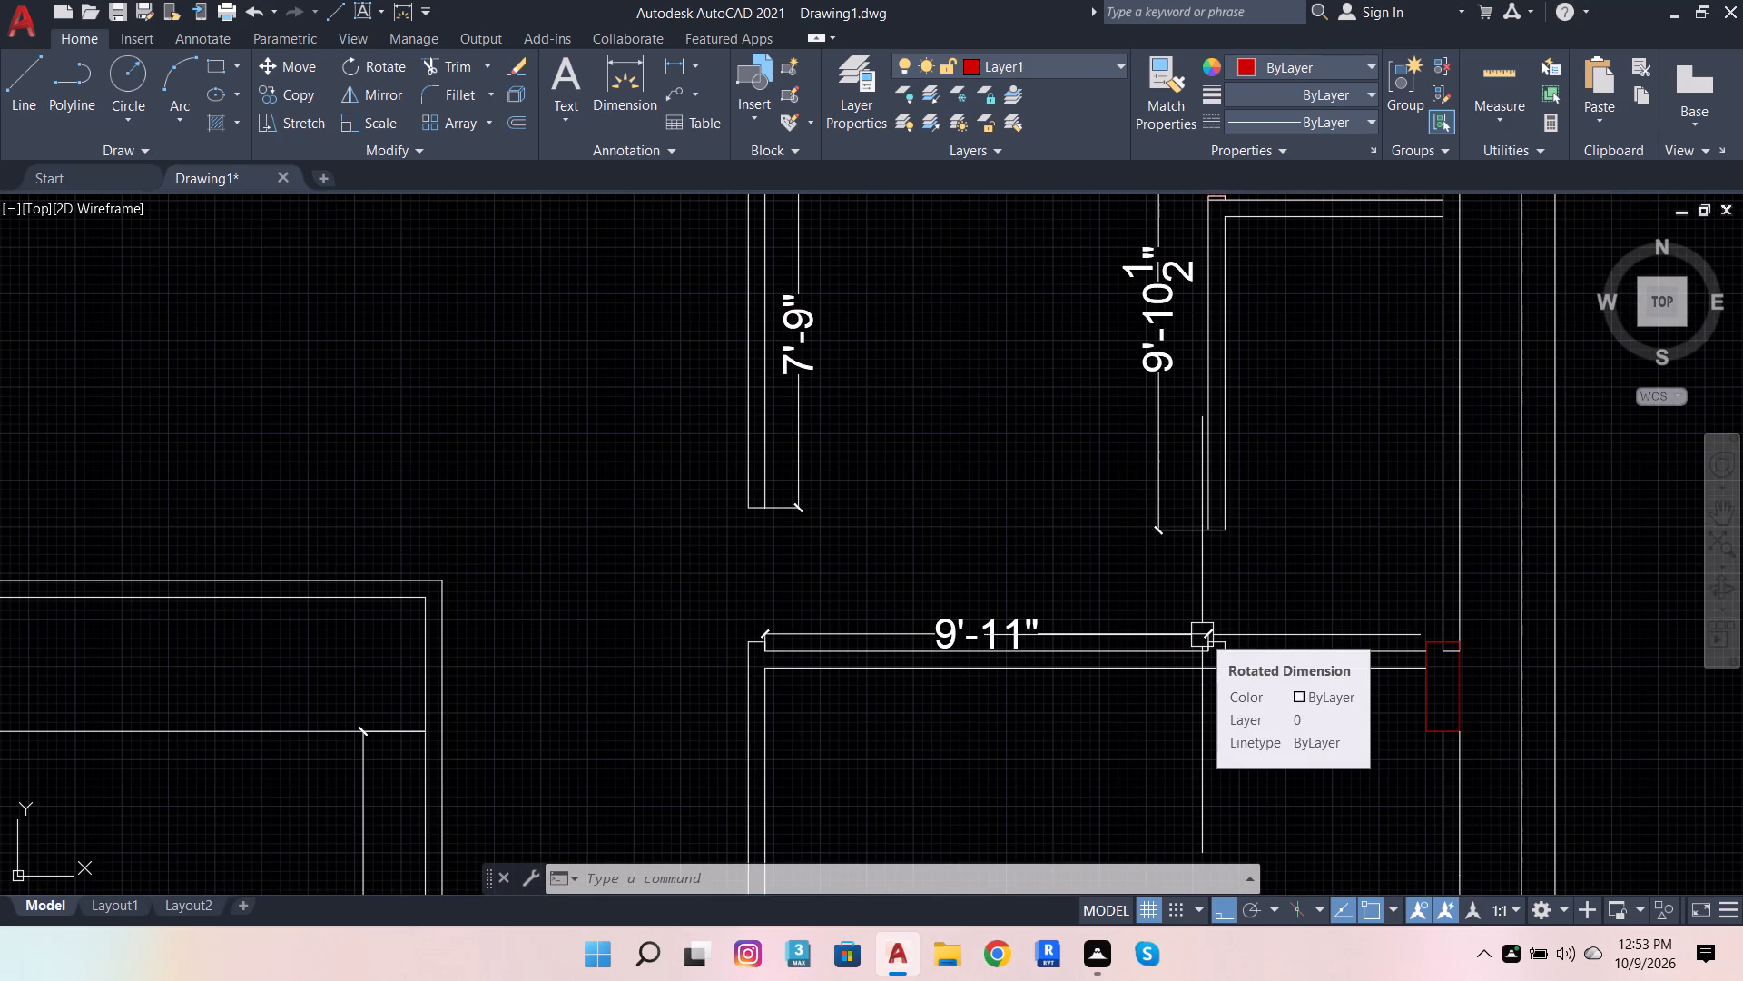
scroll(772, 482, down, 3)
scroll(989, 606, down, 2)
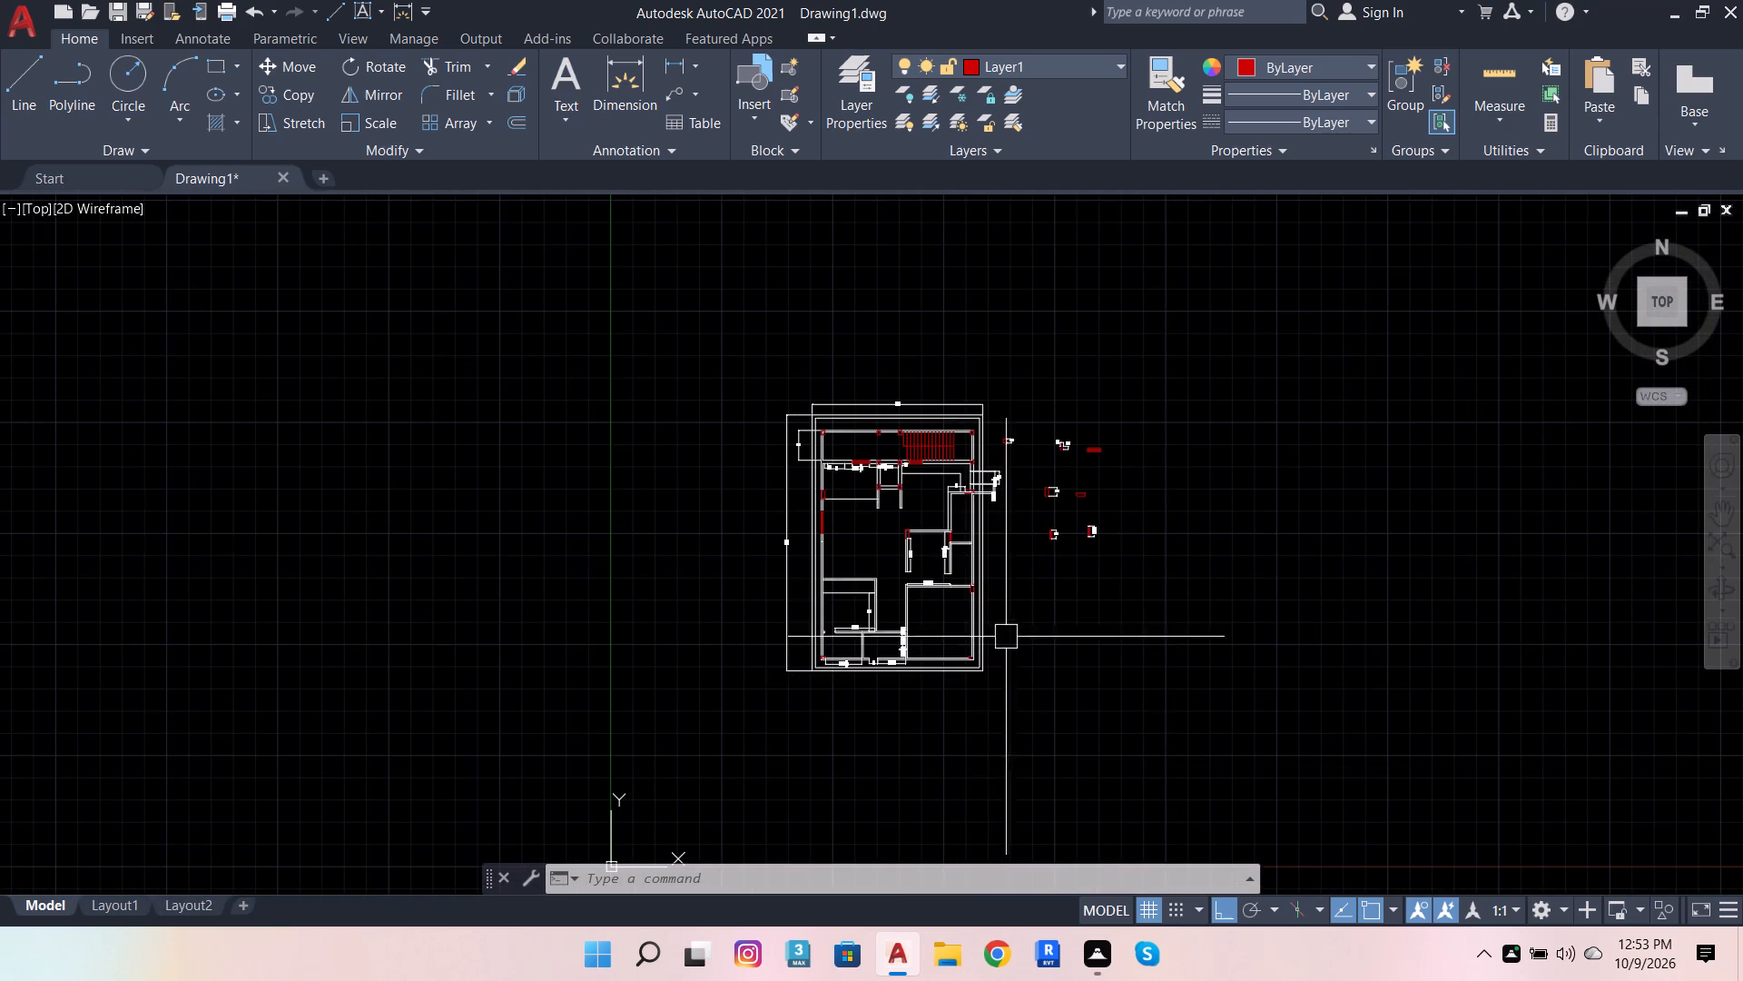
scroll(1088, 333, up, 2)
scroll(892, 505, down, 2)
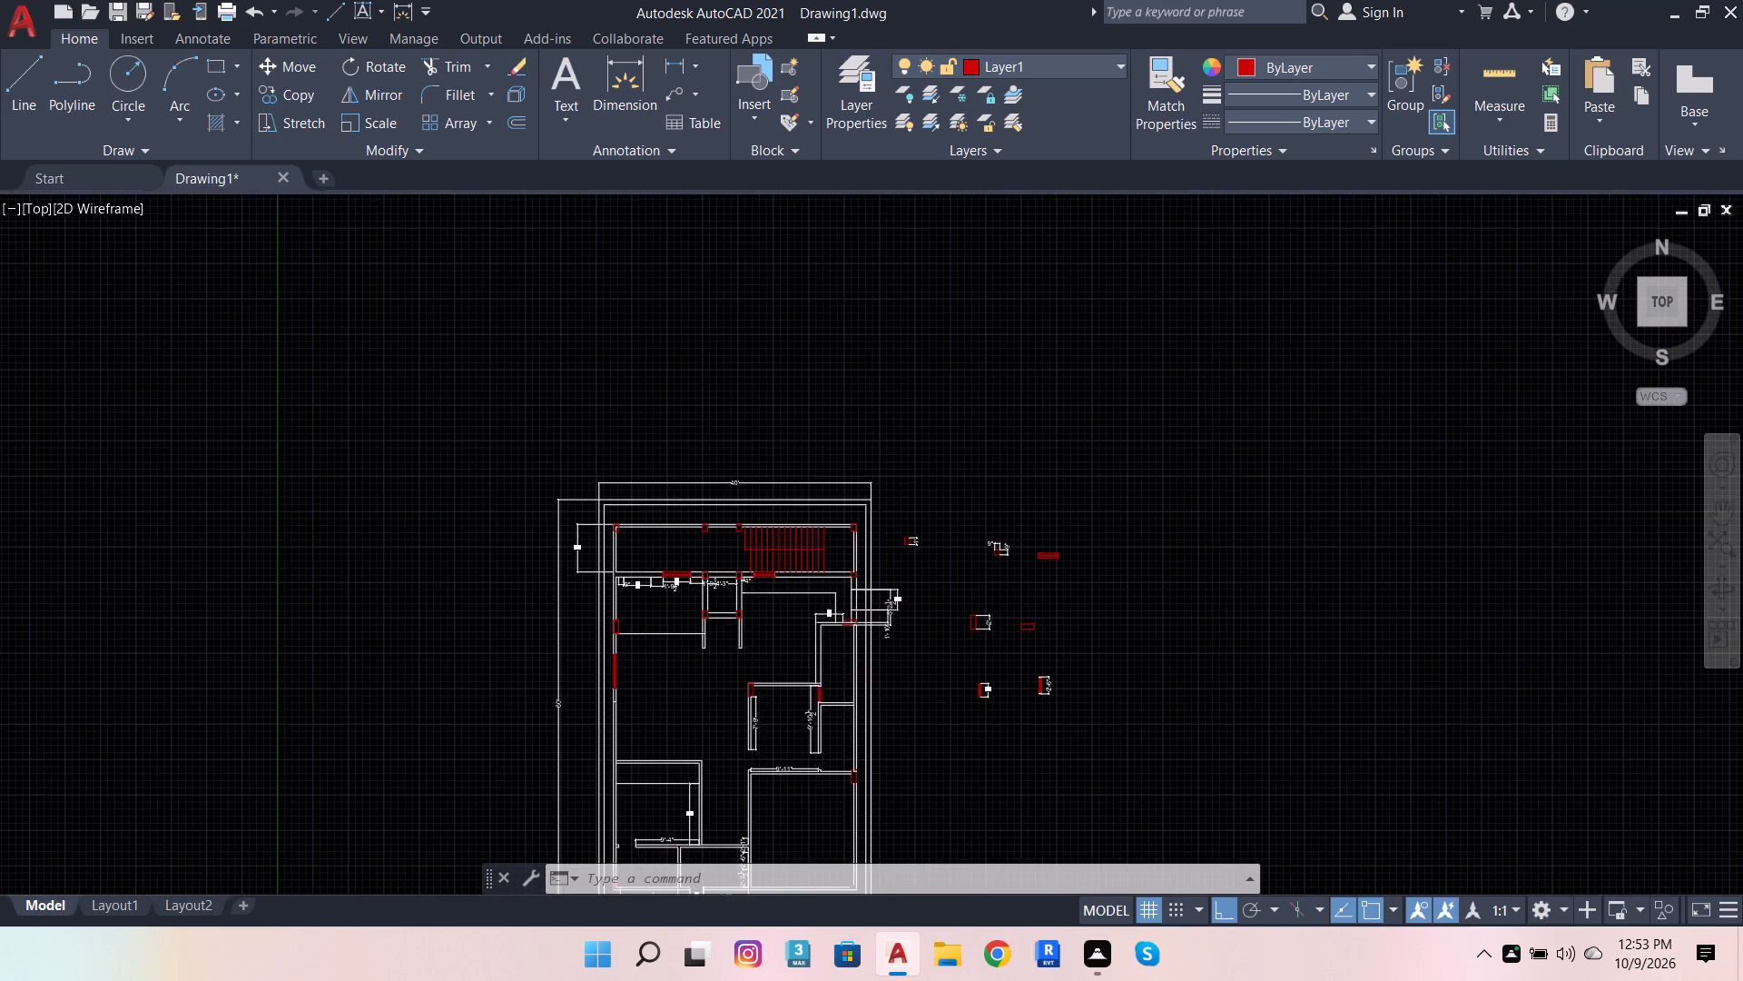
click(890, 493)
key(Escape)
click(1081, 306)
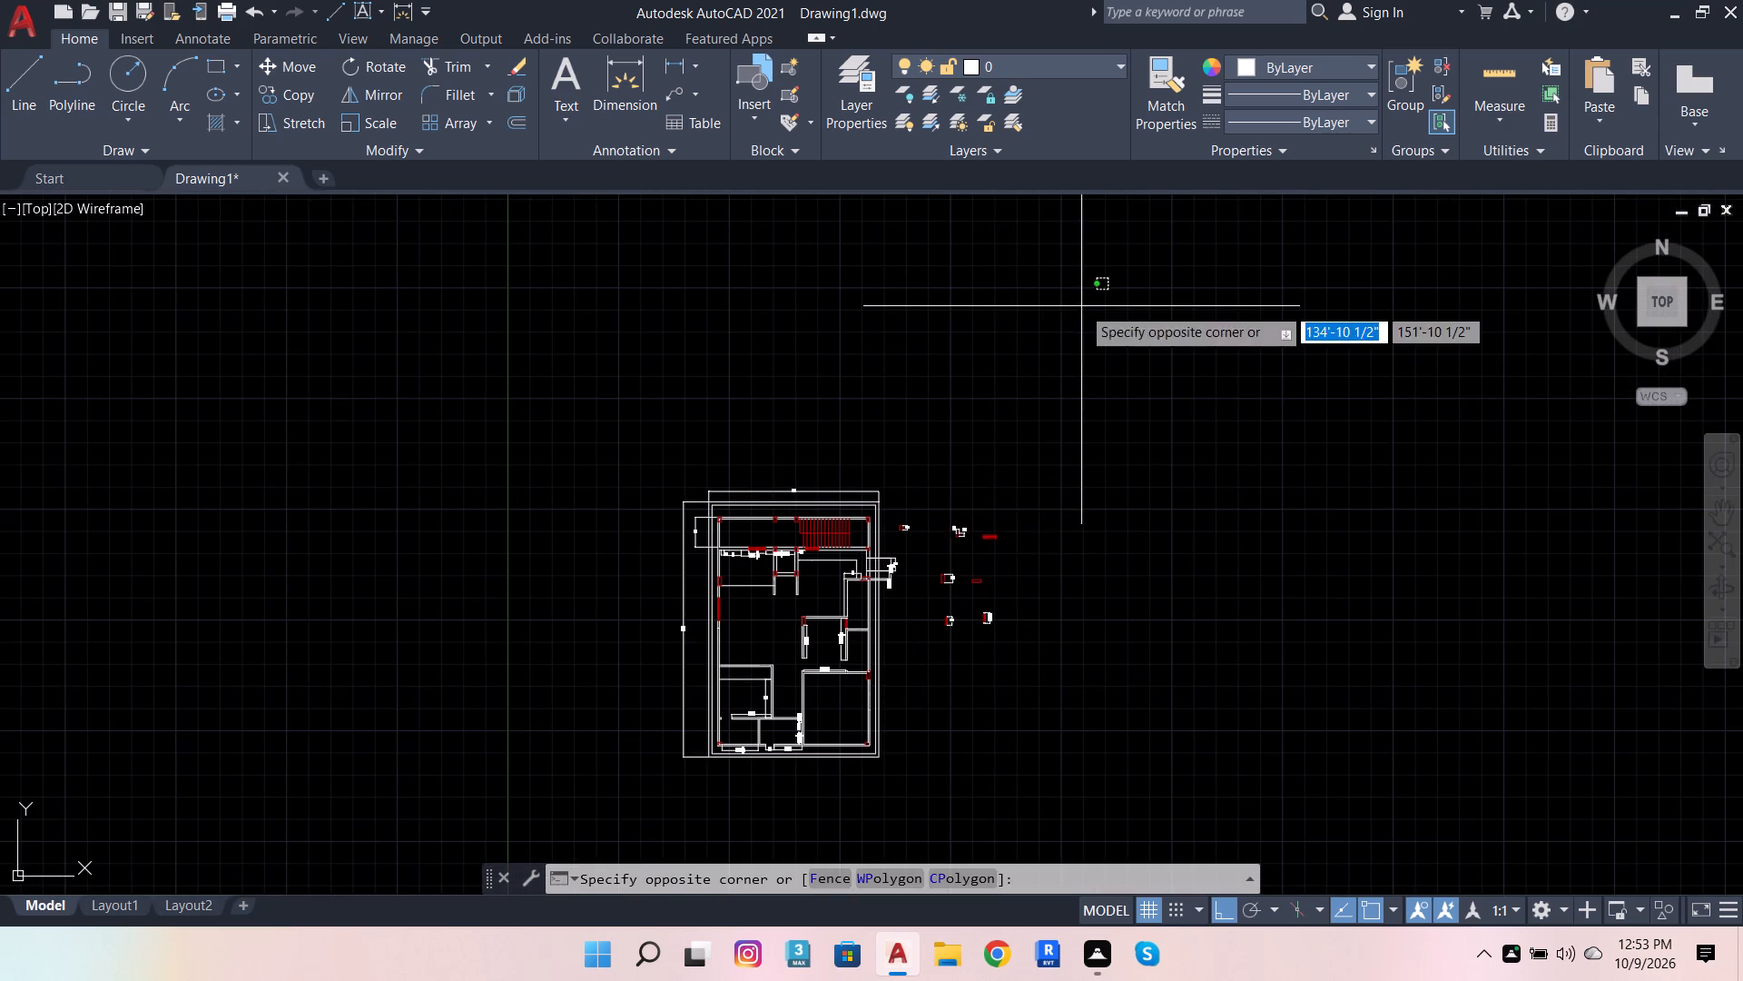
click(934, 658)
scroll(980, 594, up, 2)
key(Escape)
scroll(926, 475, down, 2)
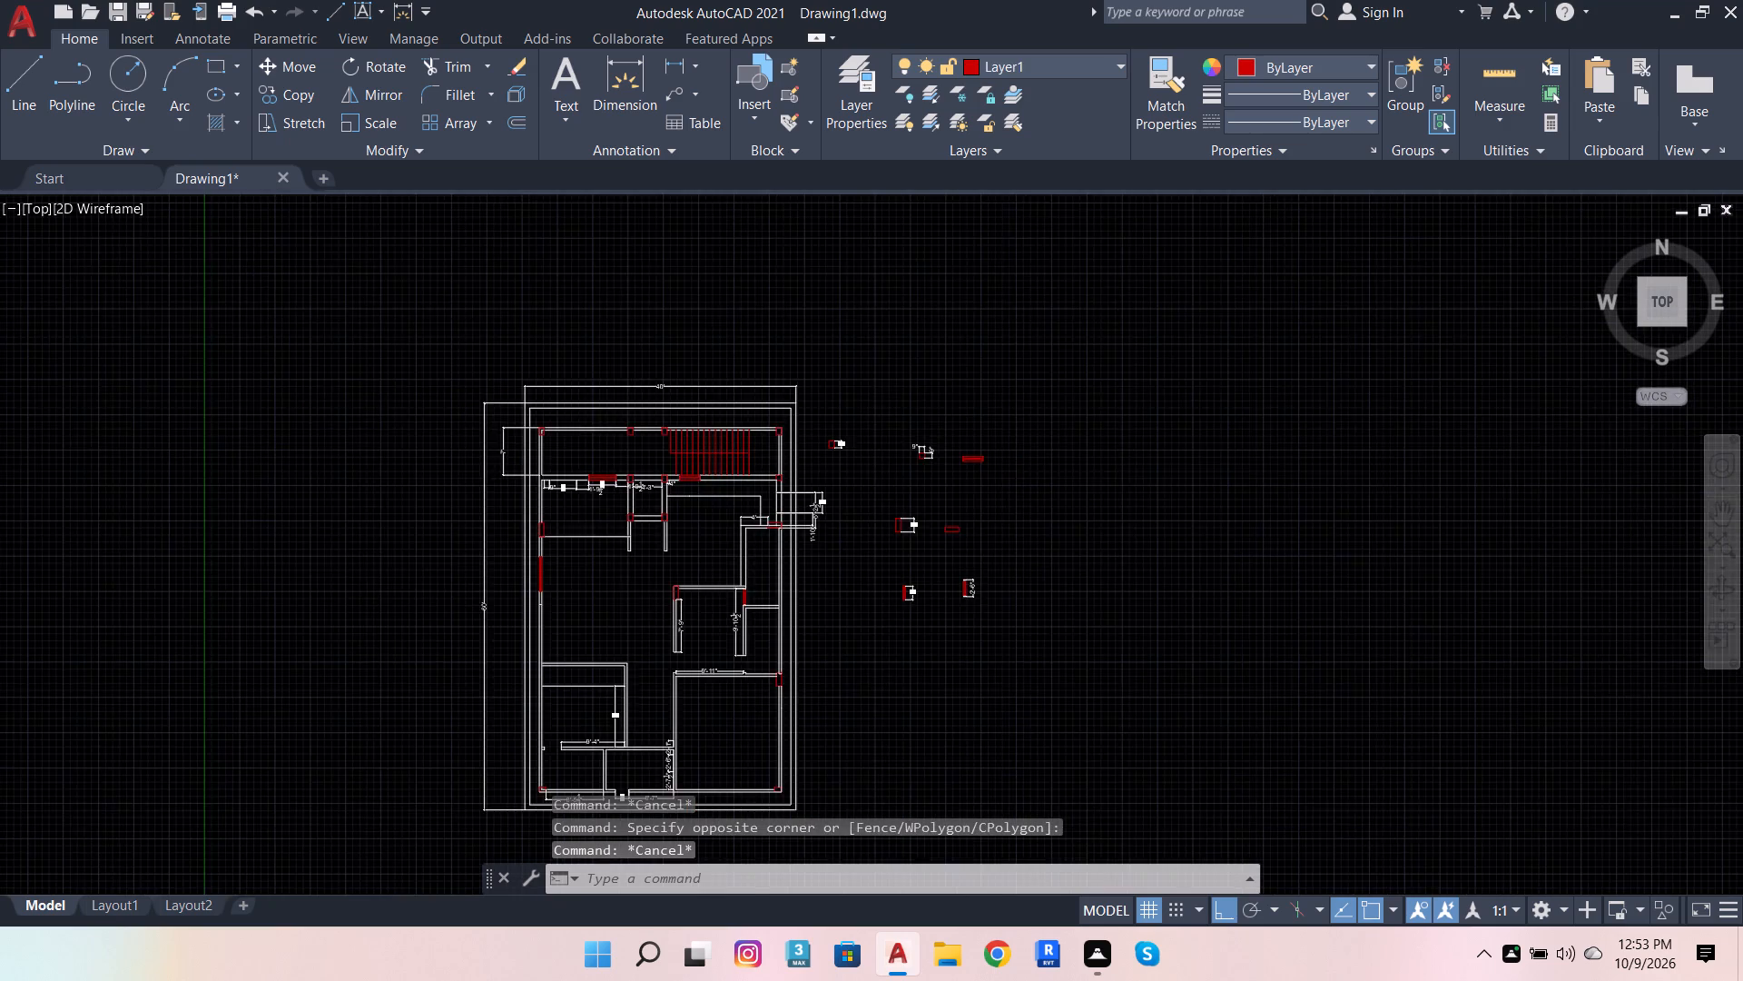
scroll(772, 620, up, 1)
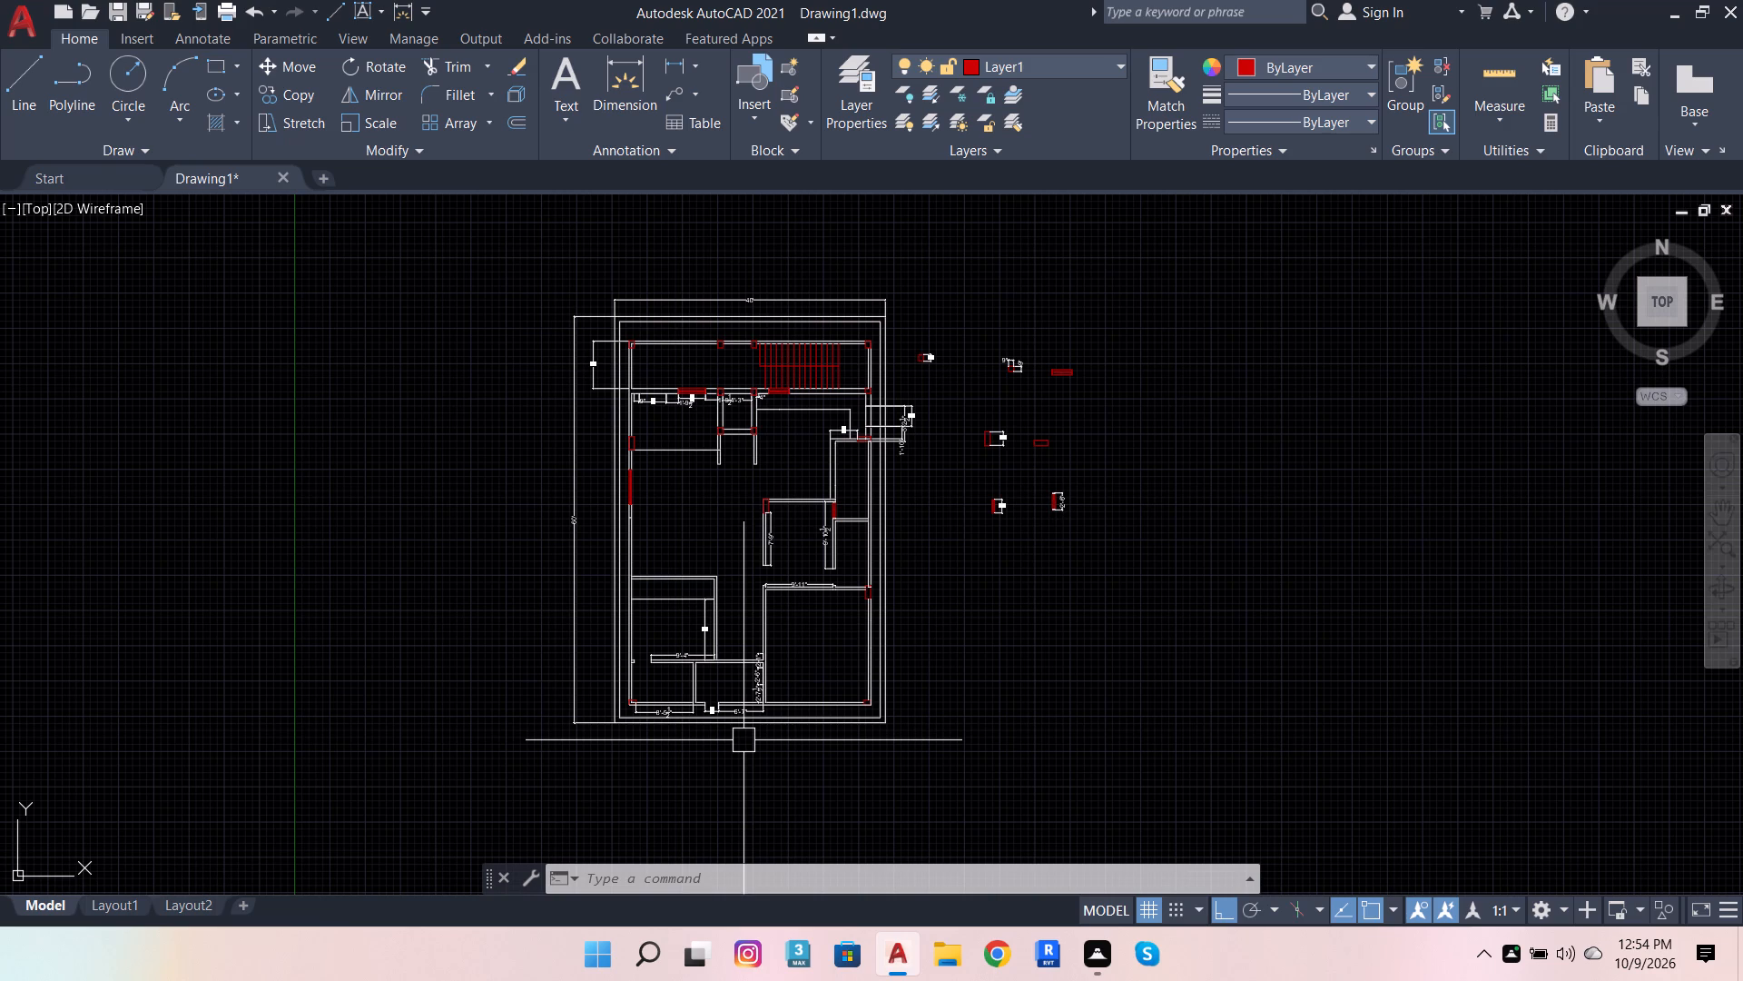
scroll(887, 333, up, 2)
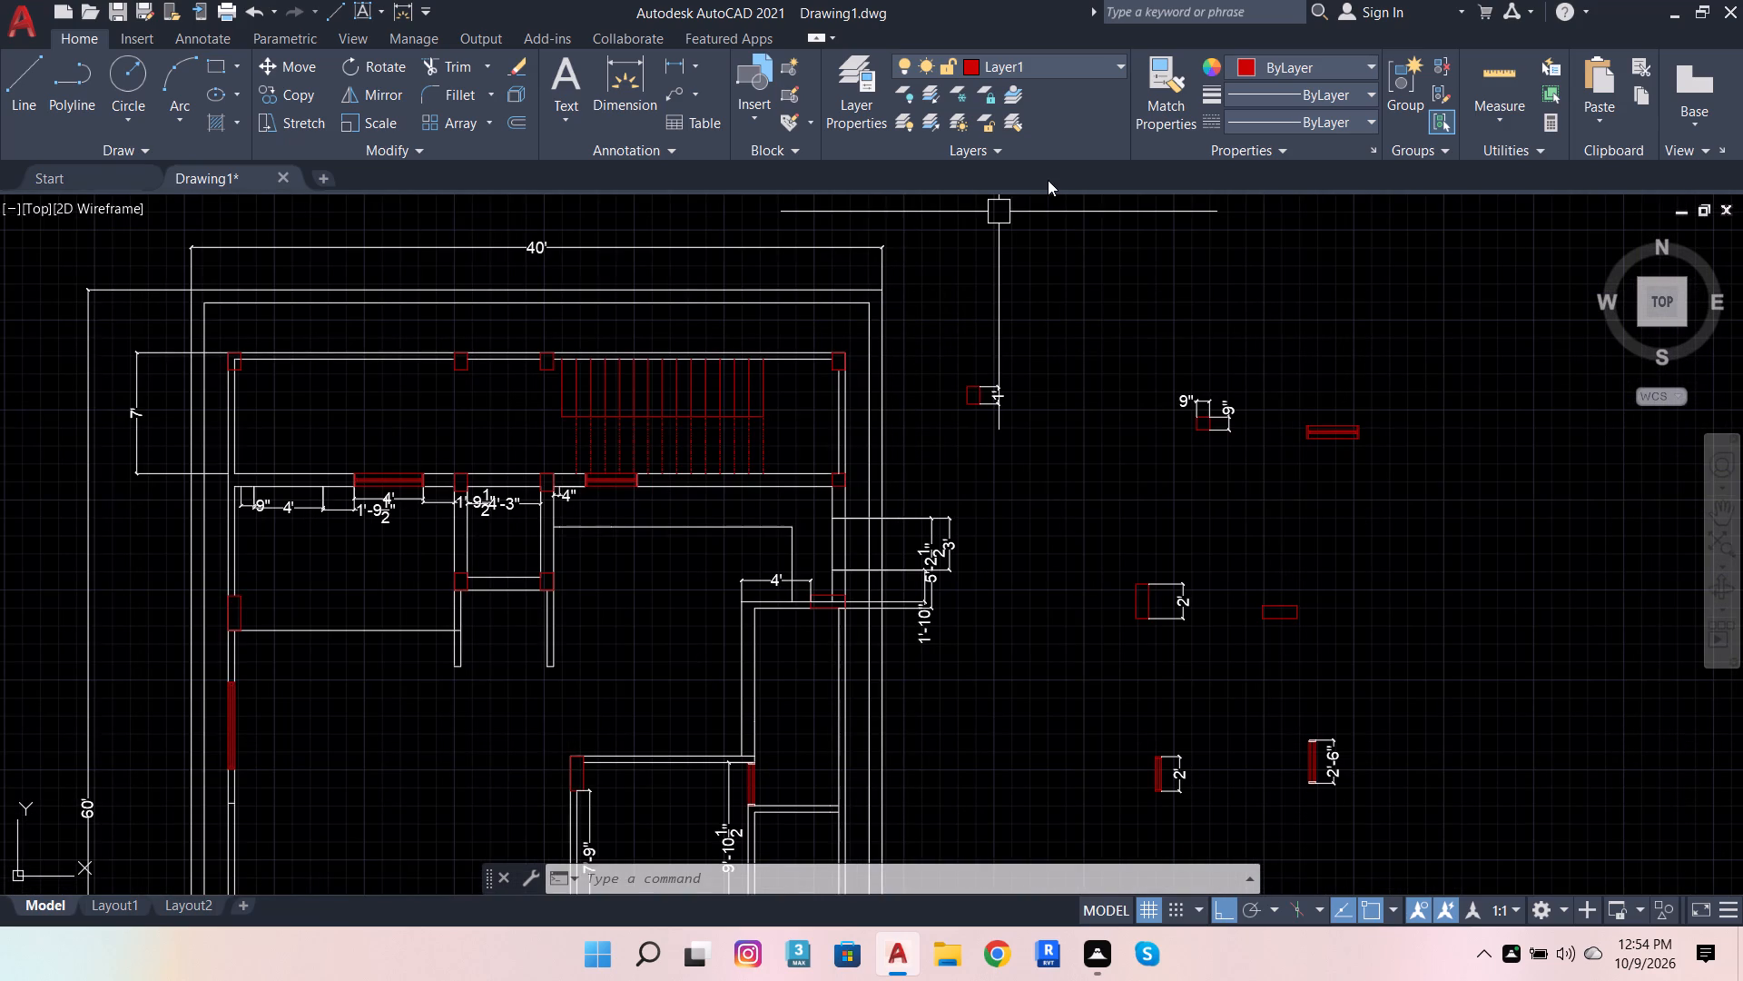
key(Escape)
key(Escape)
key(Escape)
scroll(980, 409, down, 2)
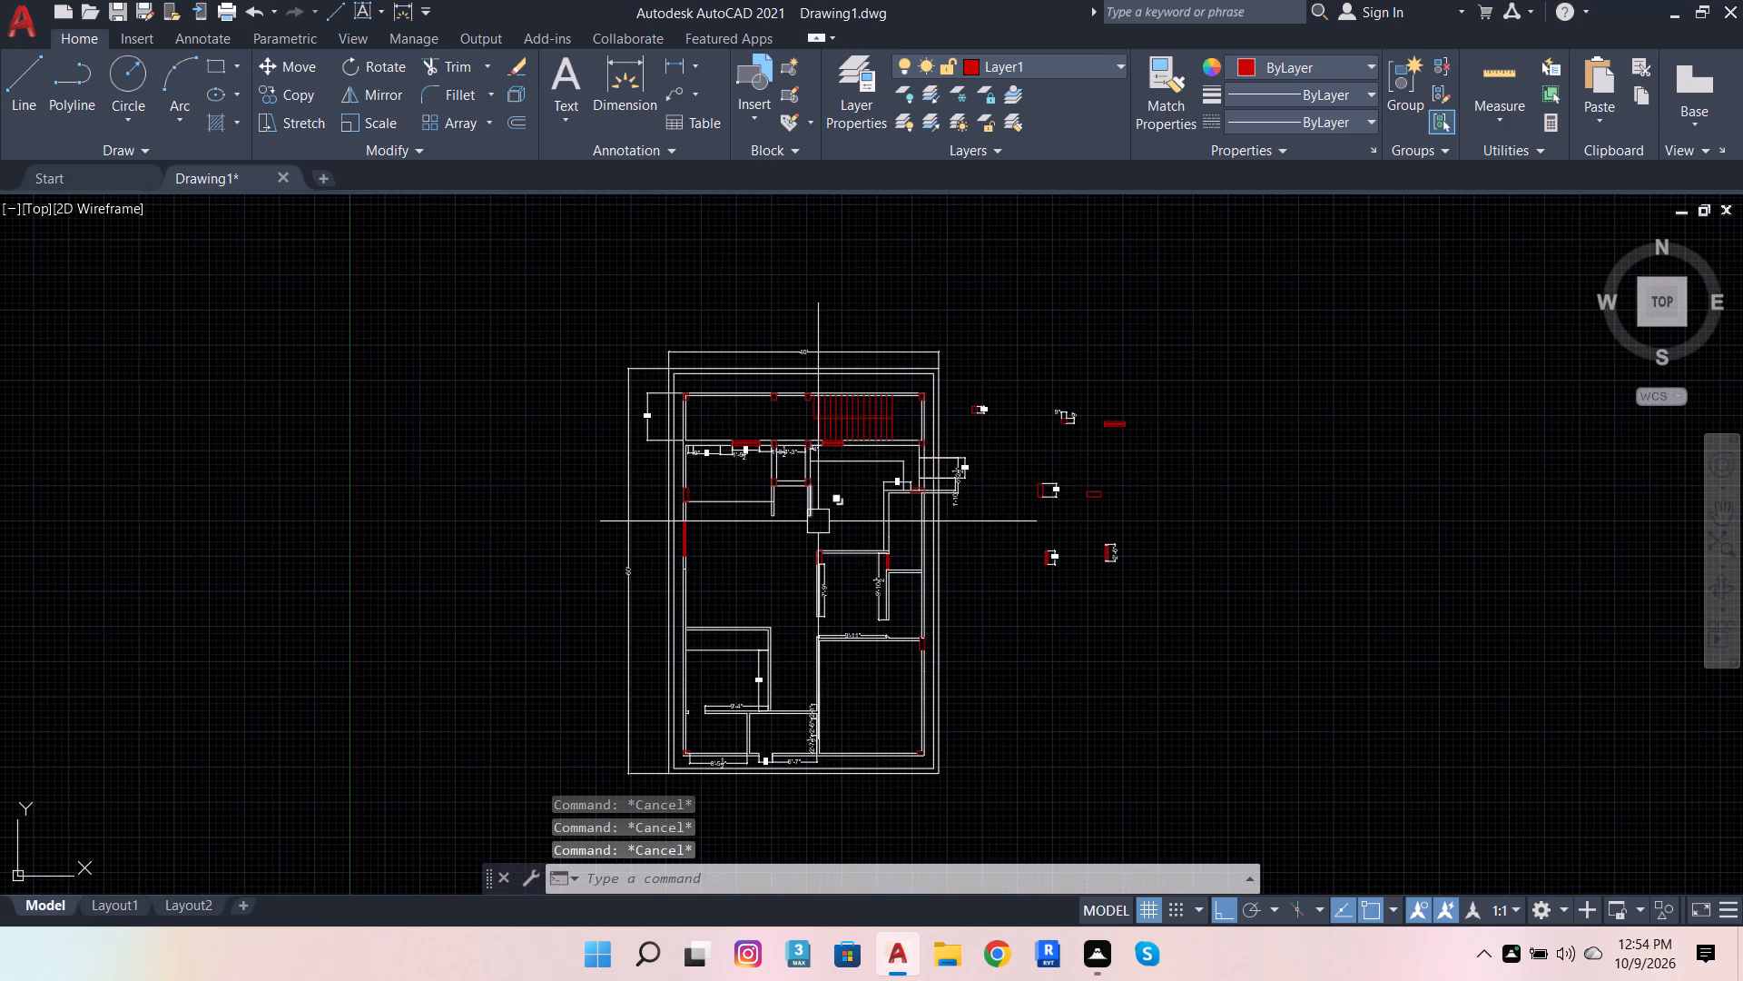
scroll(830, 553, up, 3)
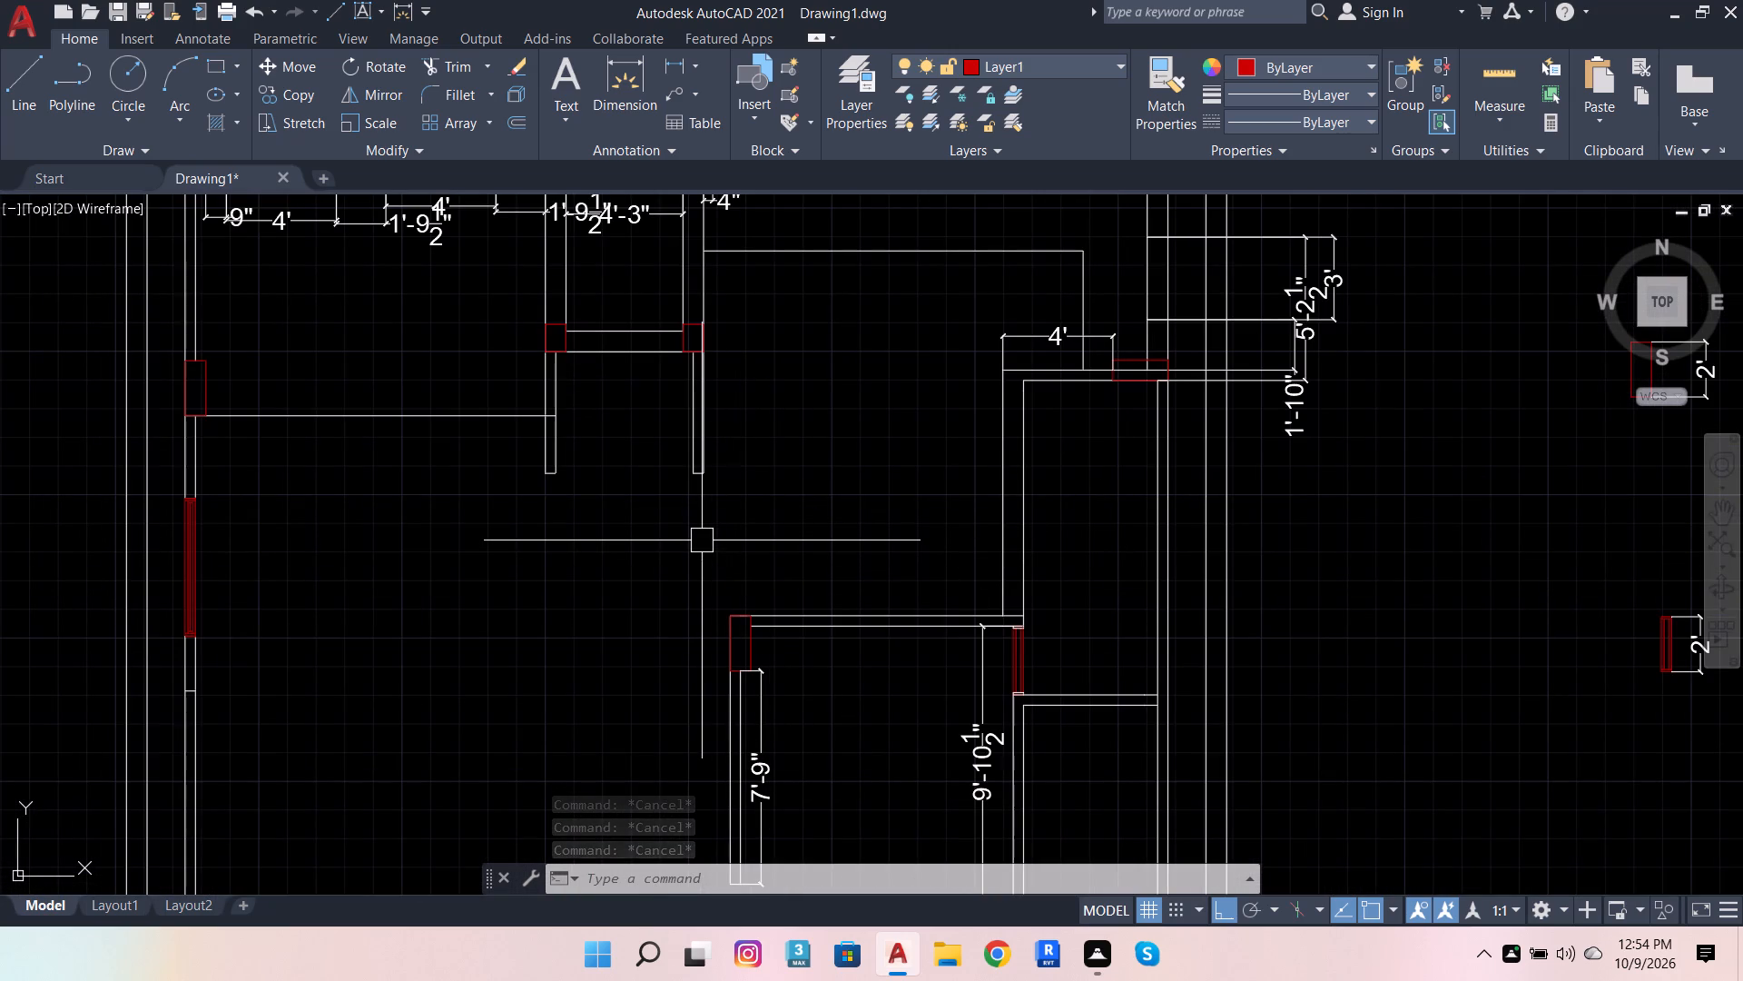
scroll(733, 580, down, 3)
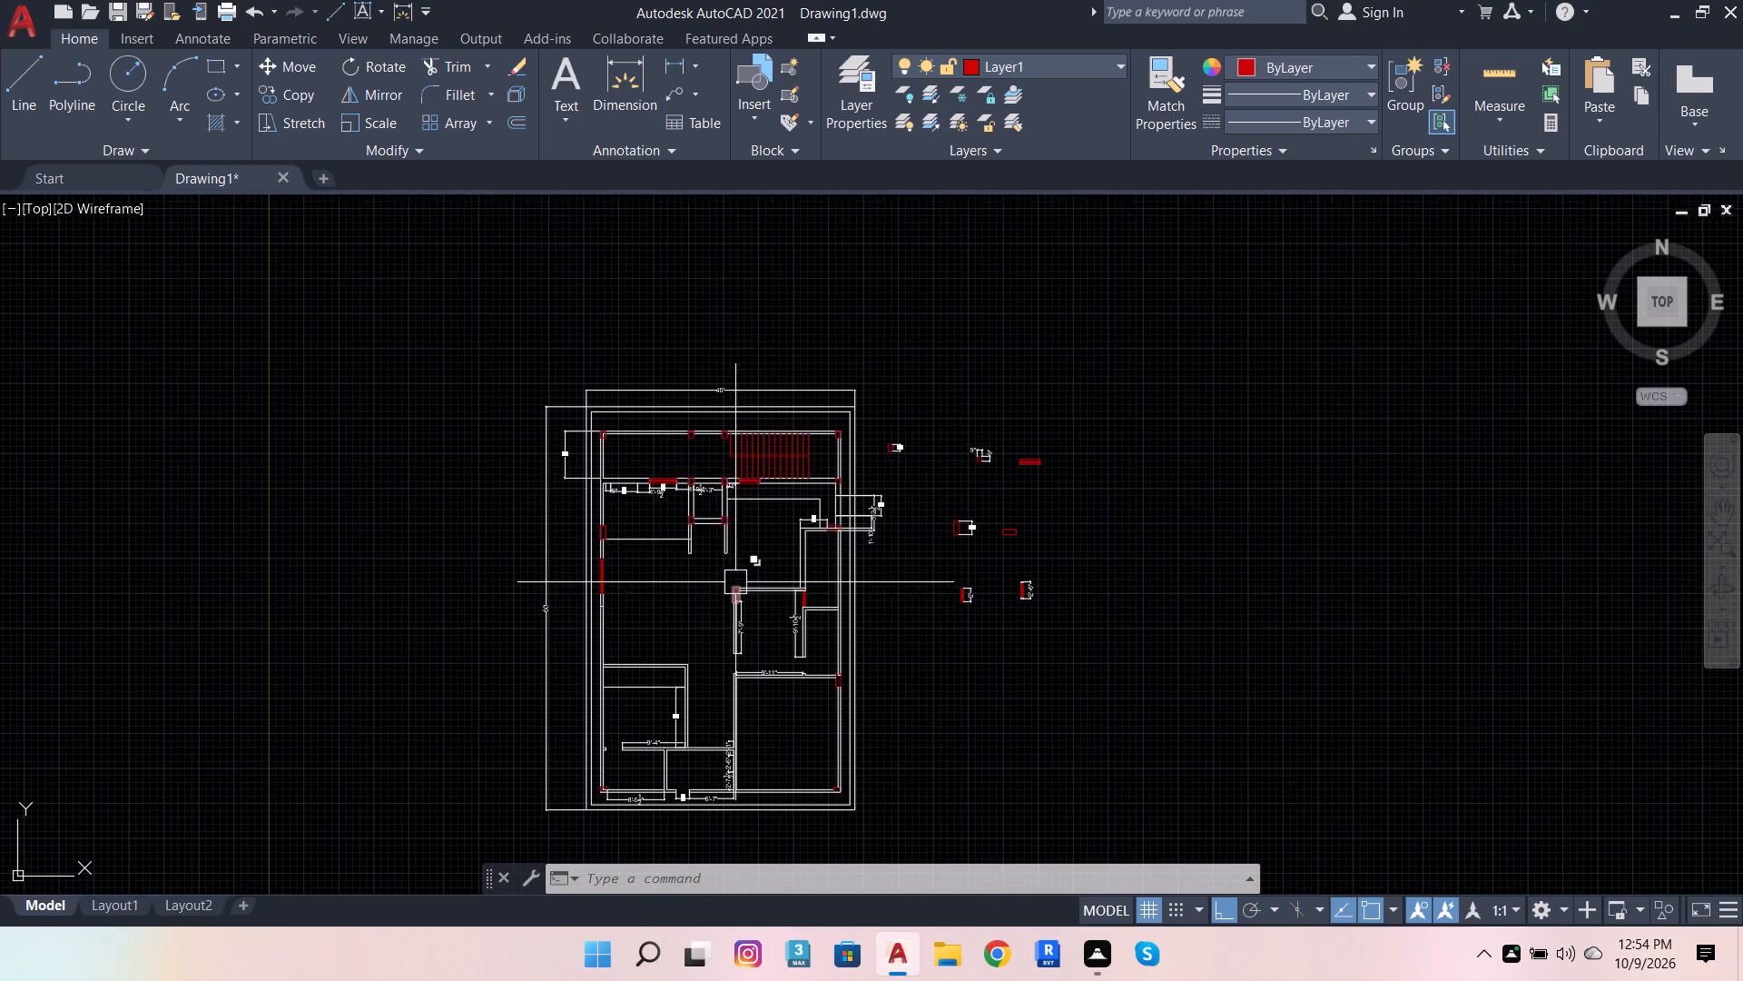
Trim away both horizontal wall lines between the two columns spaced 4'-3" apart, below the staircase strip.
scroll(701, 470, up, 2)
scroll(652, 341, up, 2)
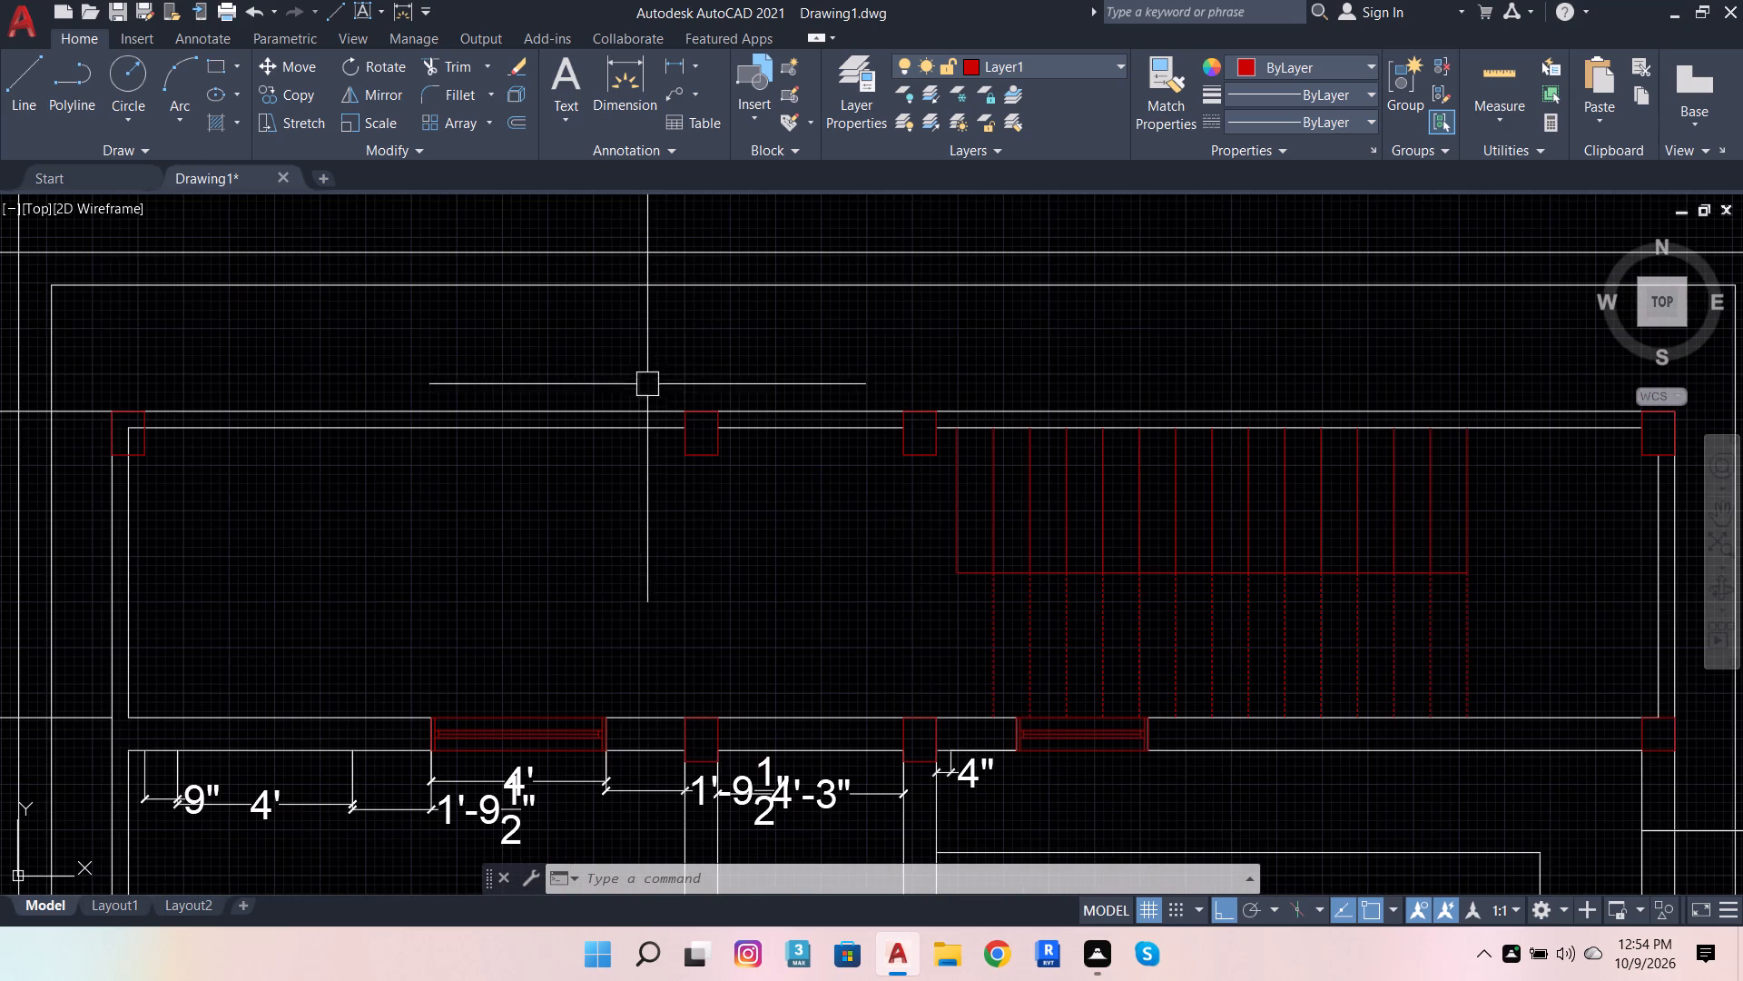
scroll(671, 406, down, 2)
scroll(574, 408, up, 2)
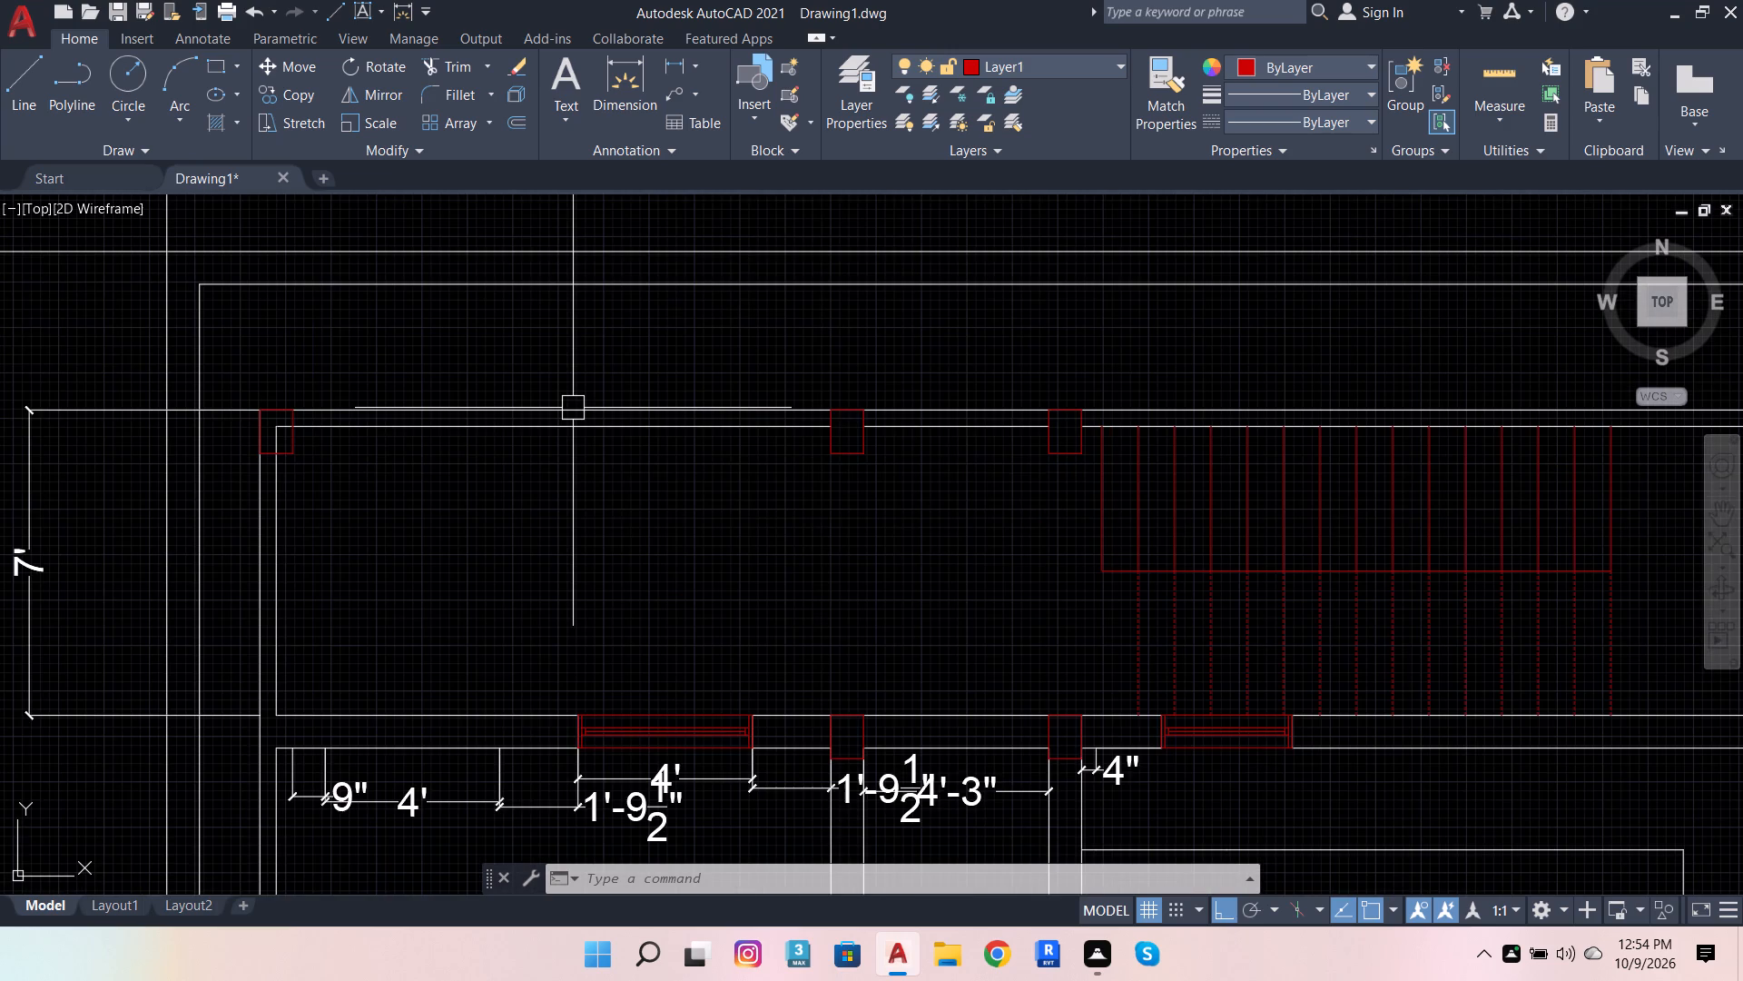
scroll(655, 349, down, 2)
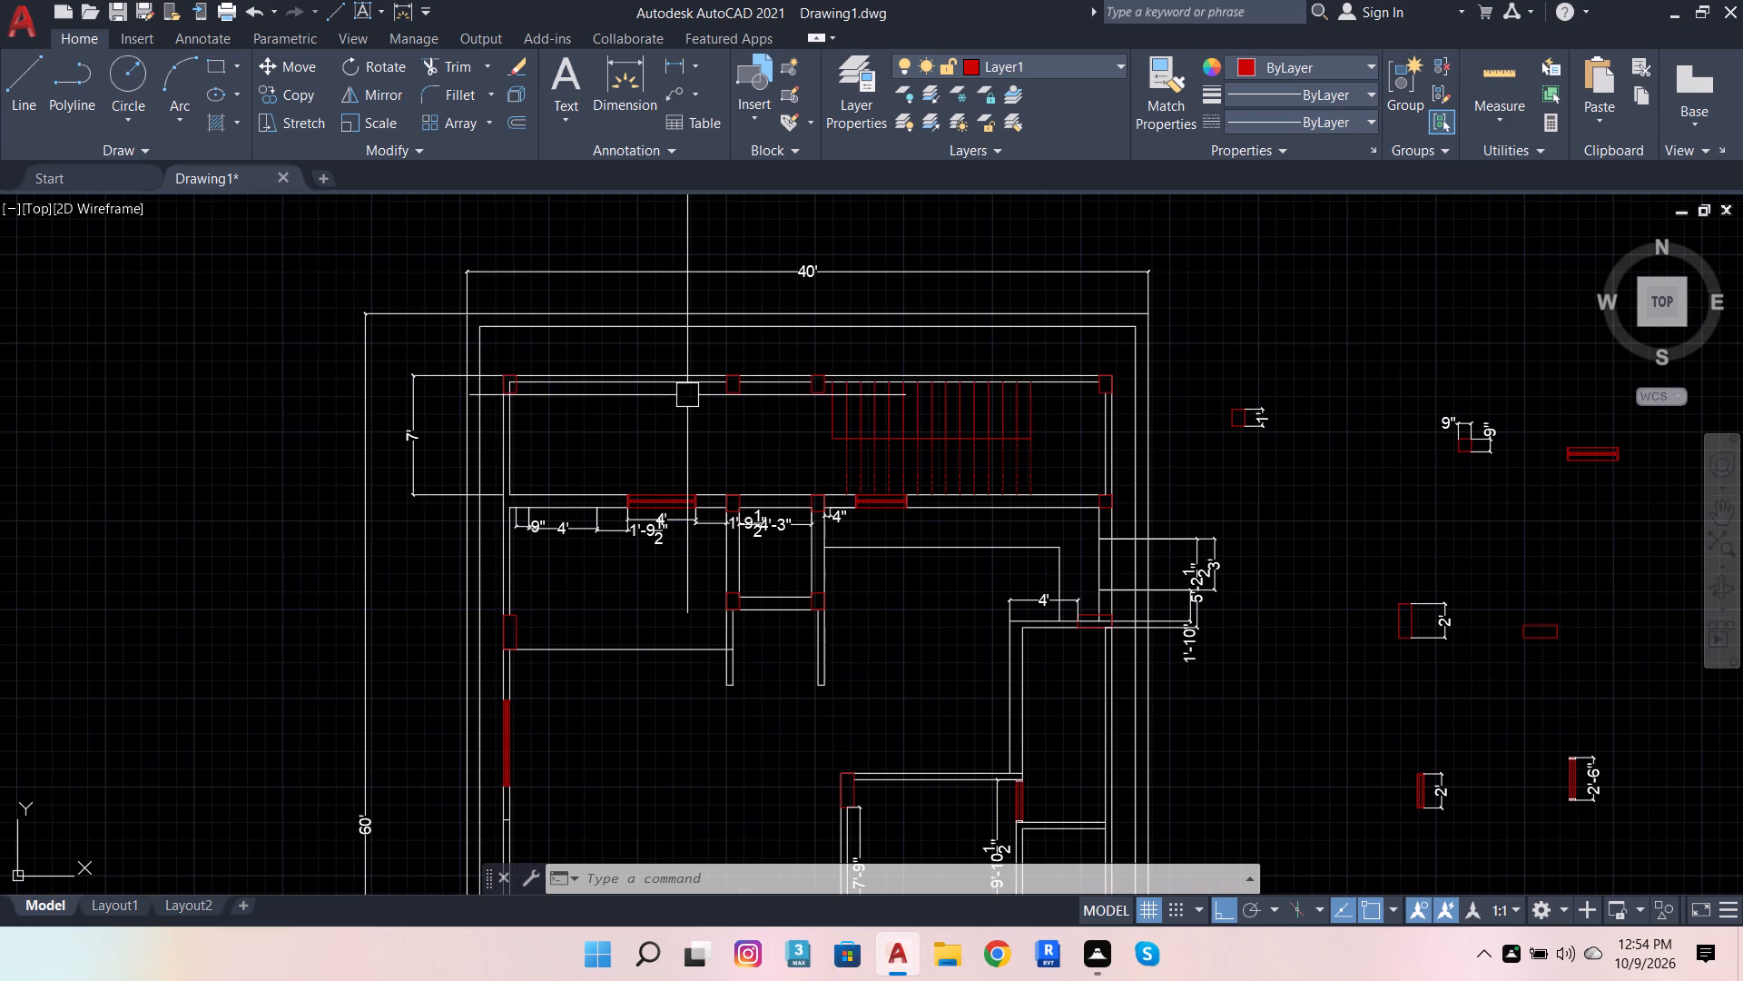
scroll(687, 395, down, 1)
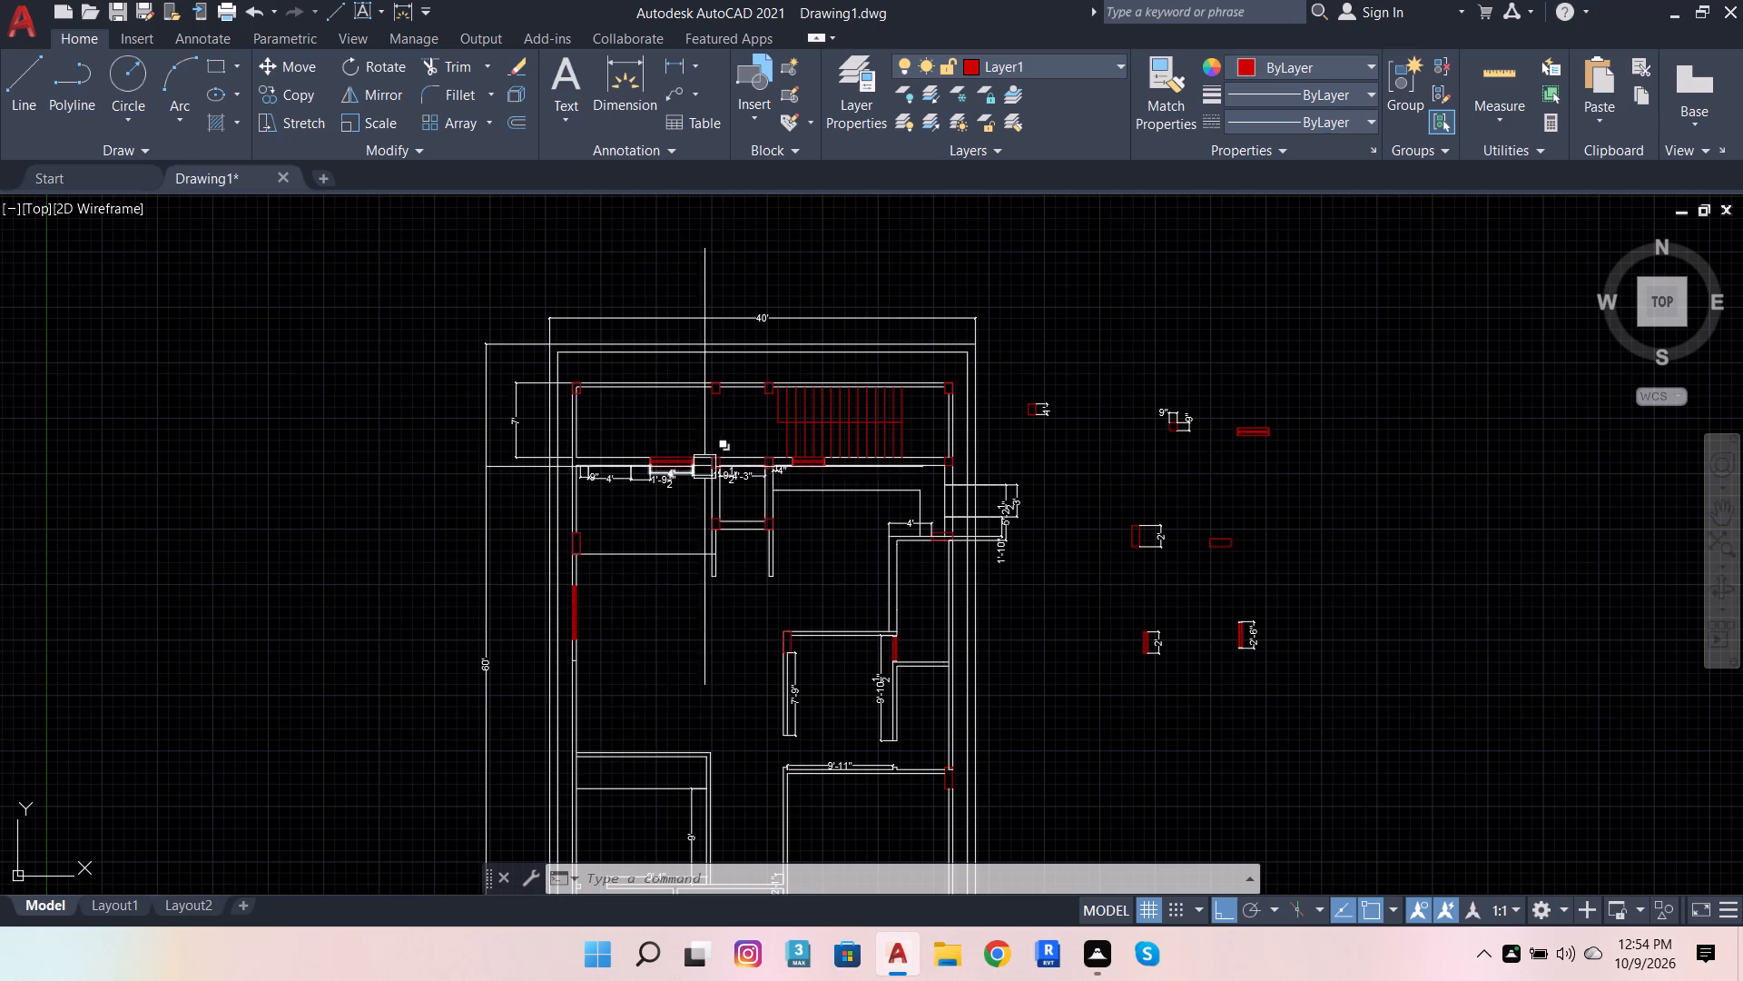
scroll(822, 391, up, 3)
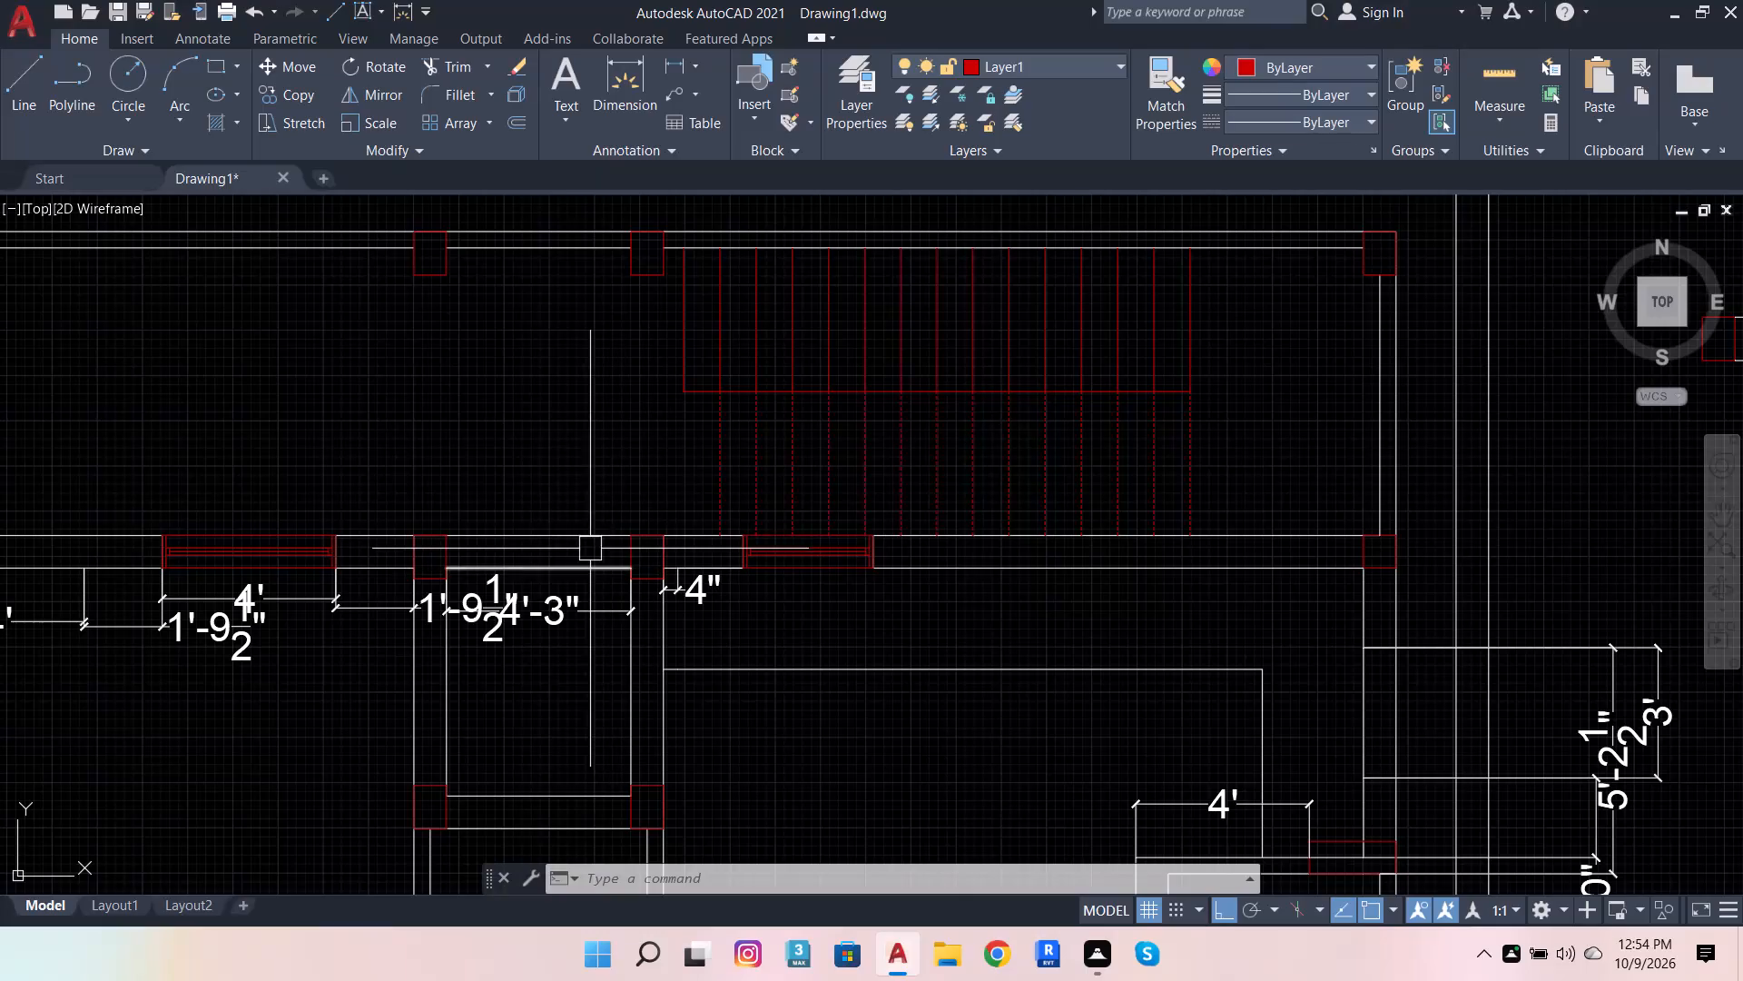
click(452, 64)
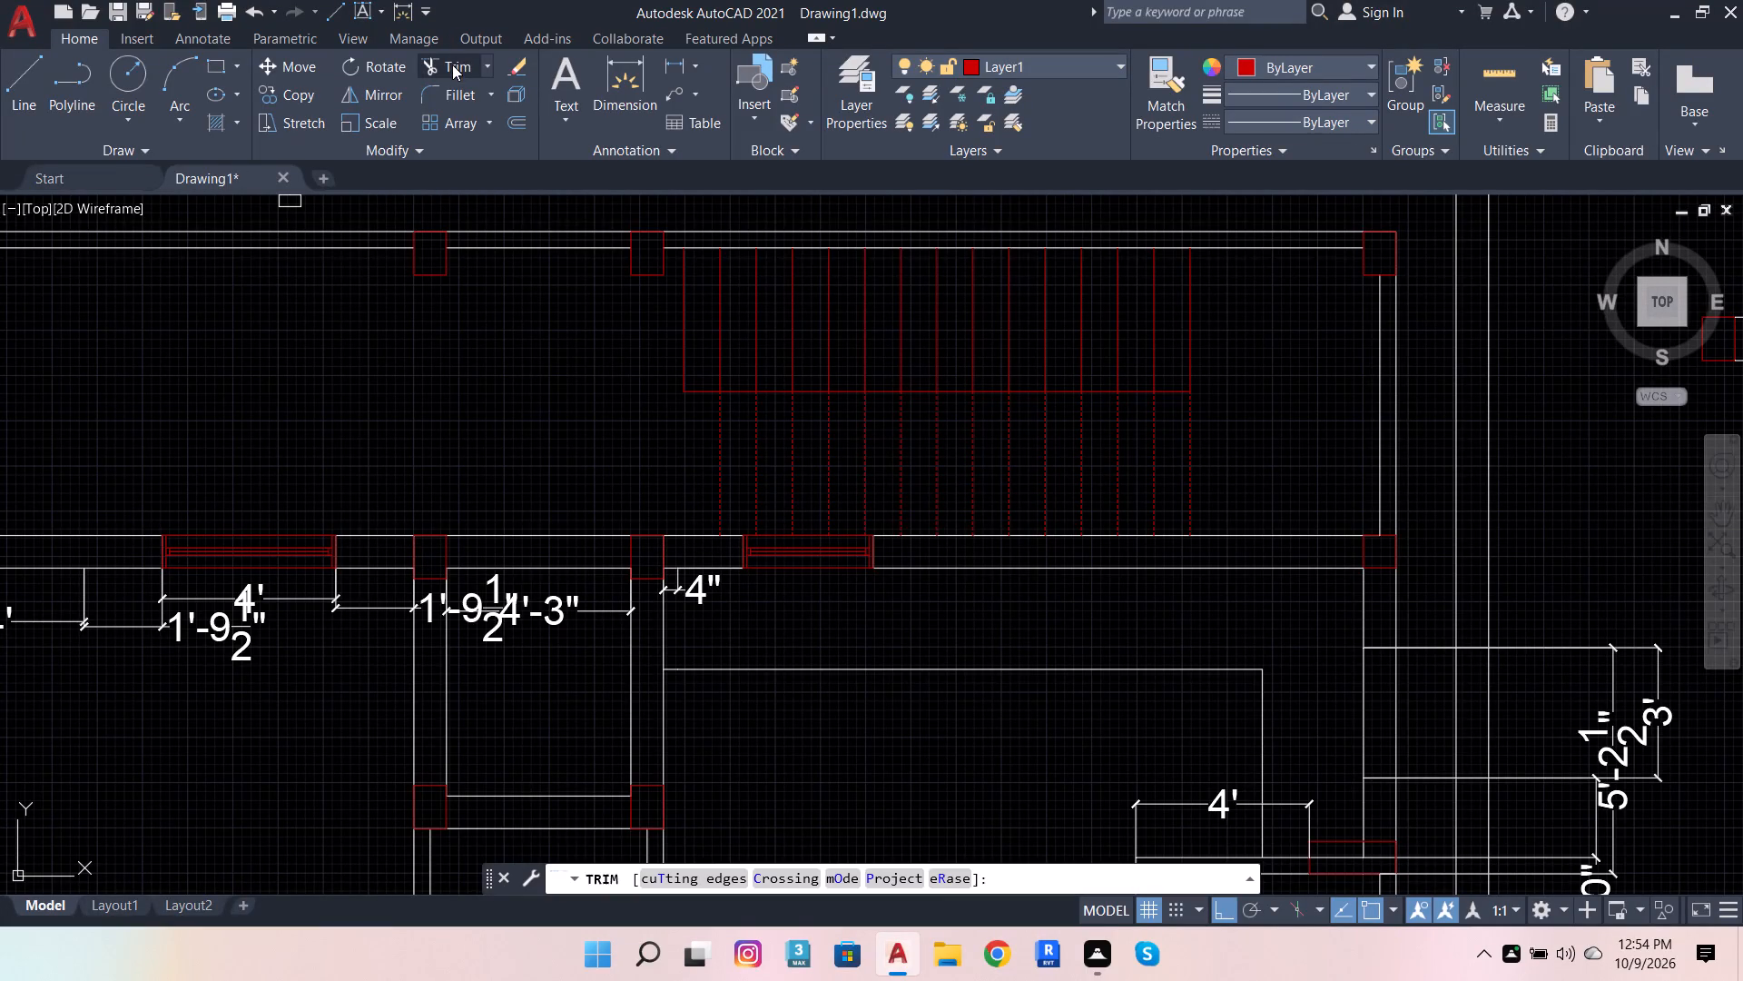
scroll(563, 550, up, 2)
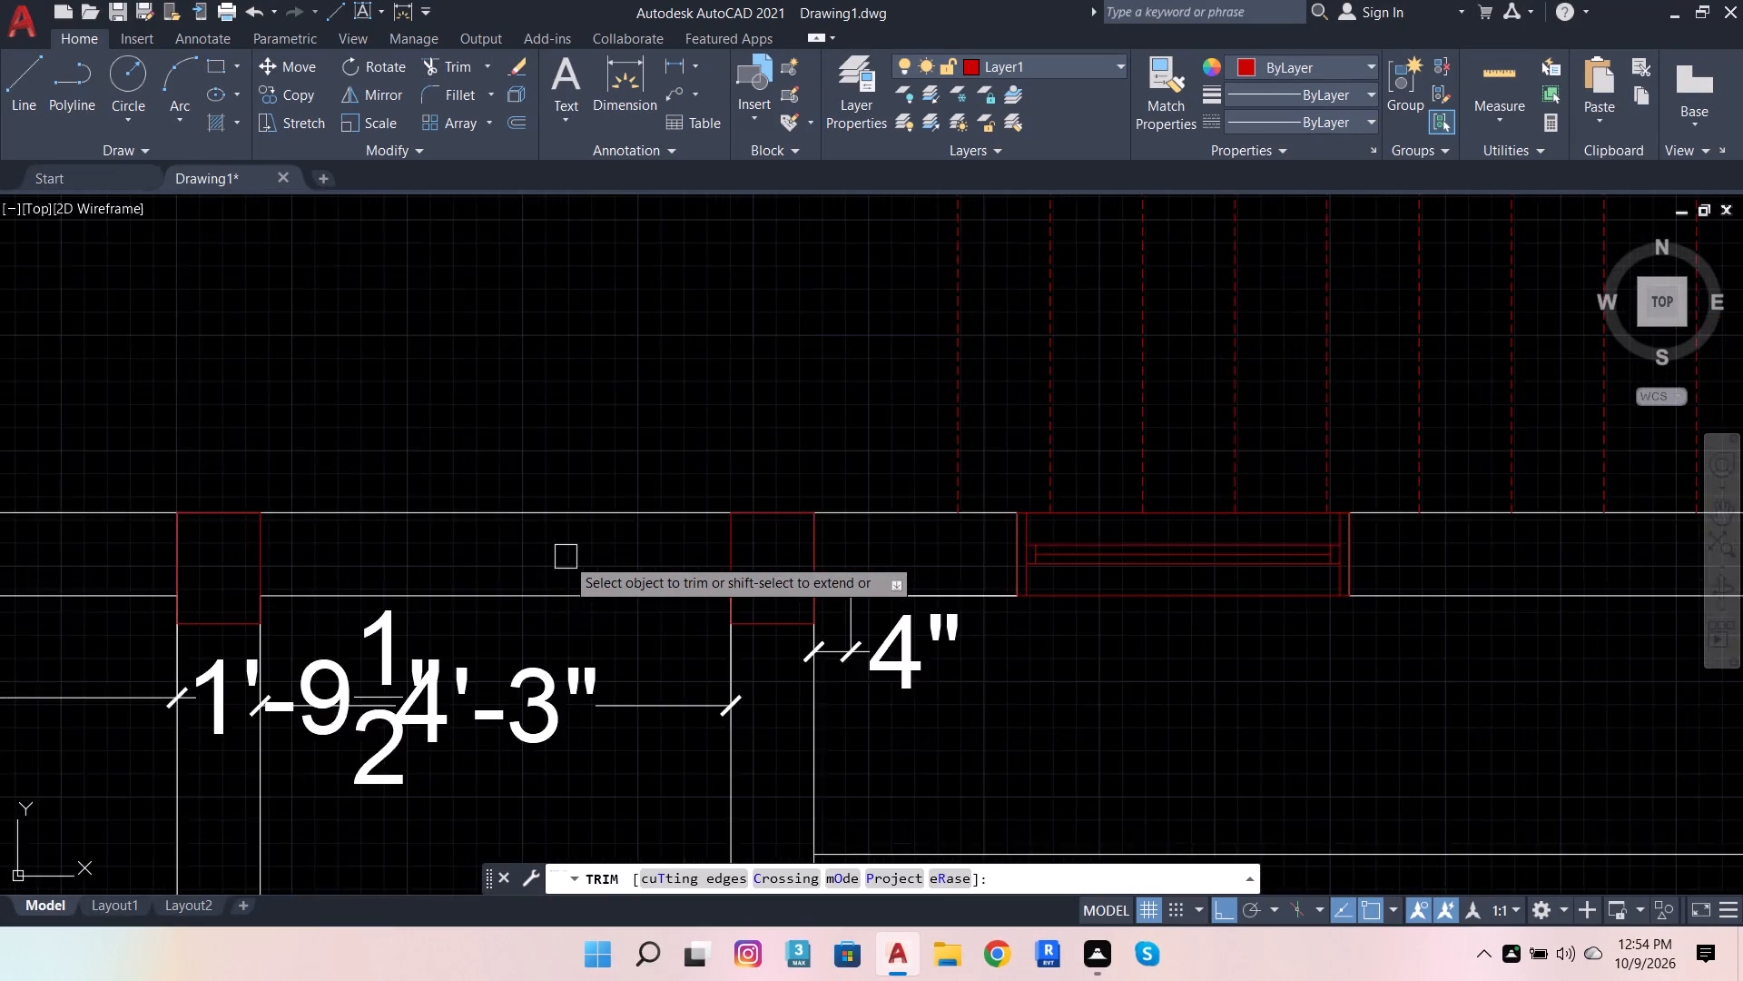
scroll(566, 557, up, 1)
drag(625, 460, 647, 649)
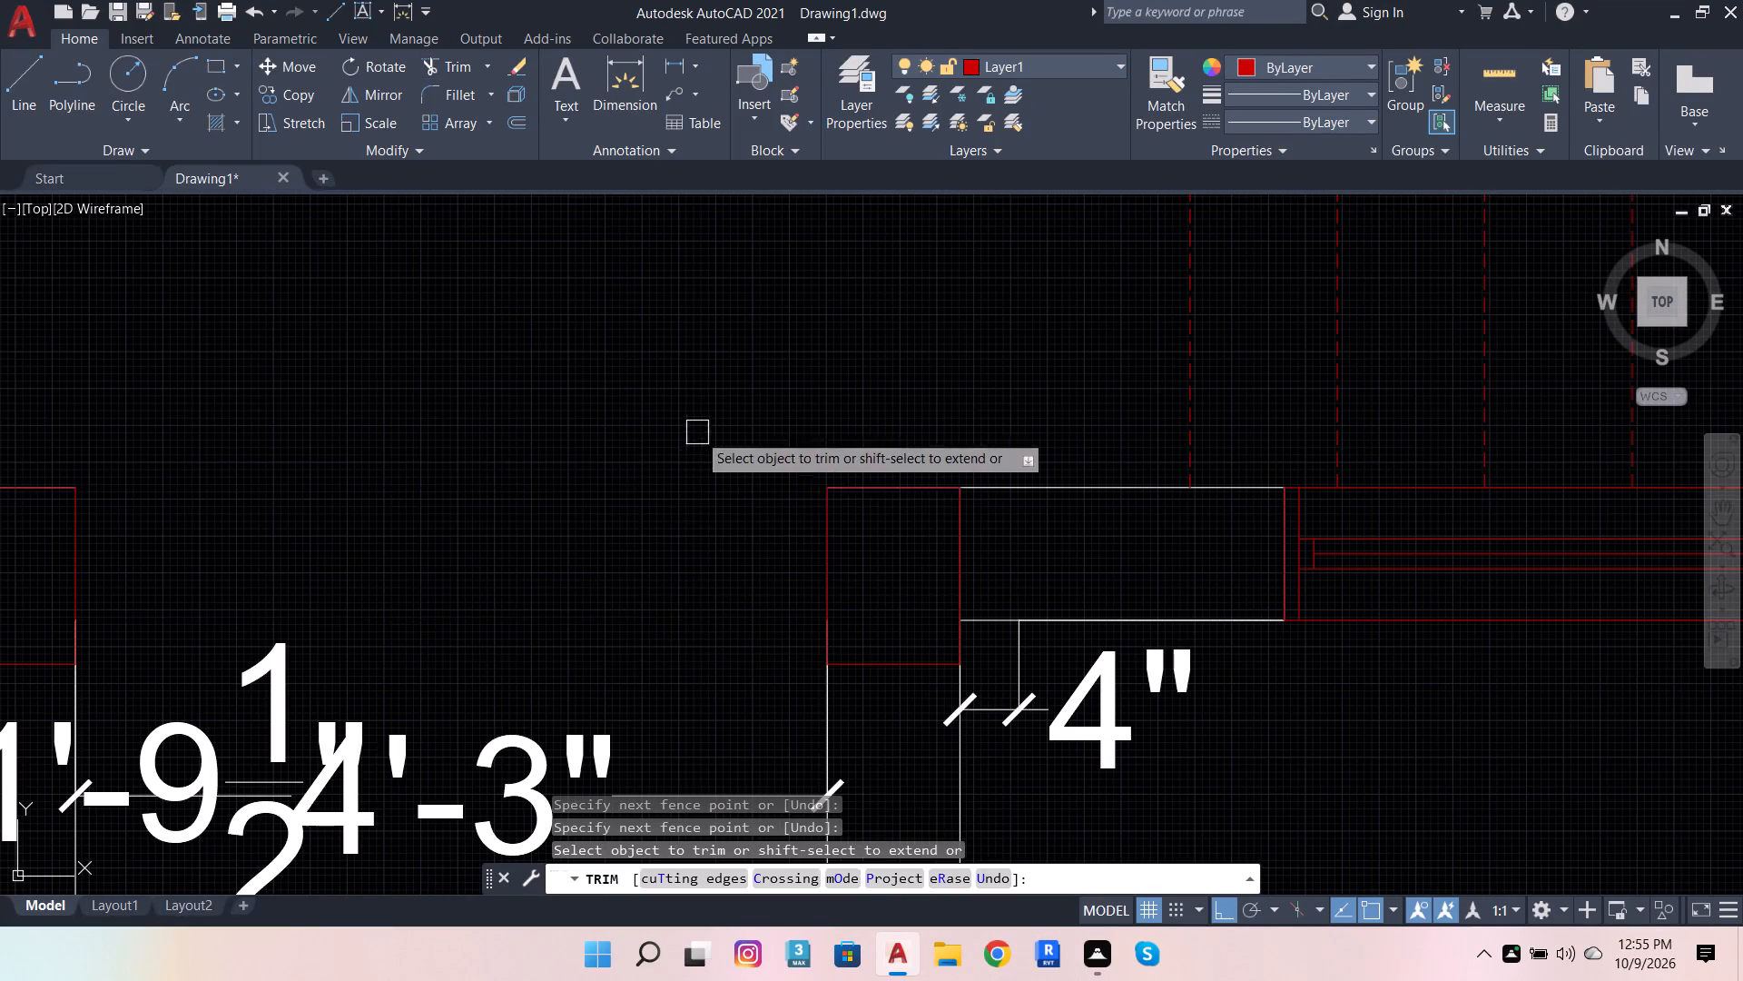
scroll(716, 394, down, 4)
scroll(691, 415, up, 4)
key(Escape)
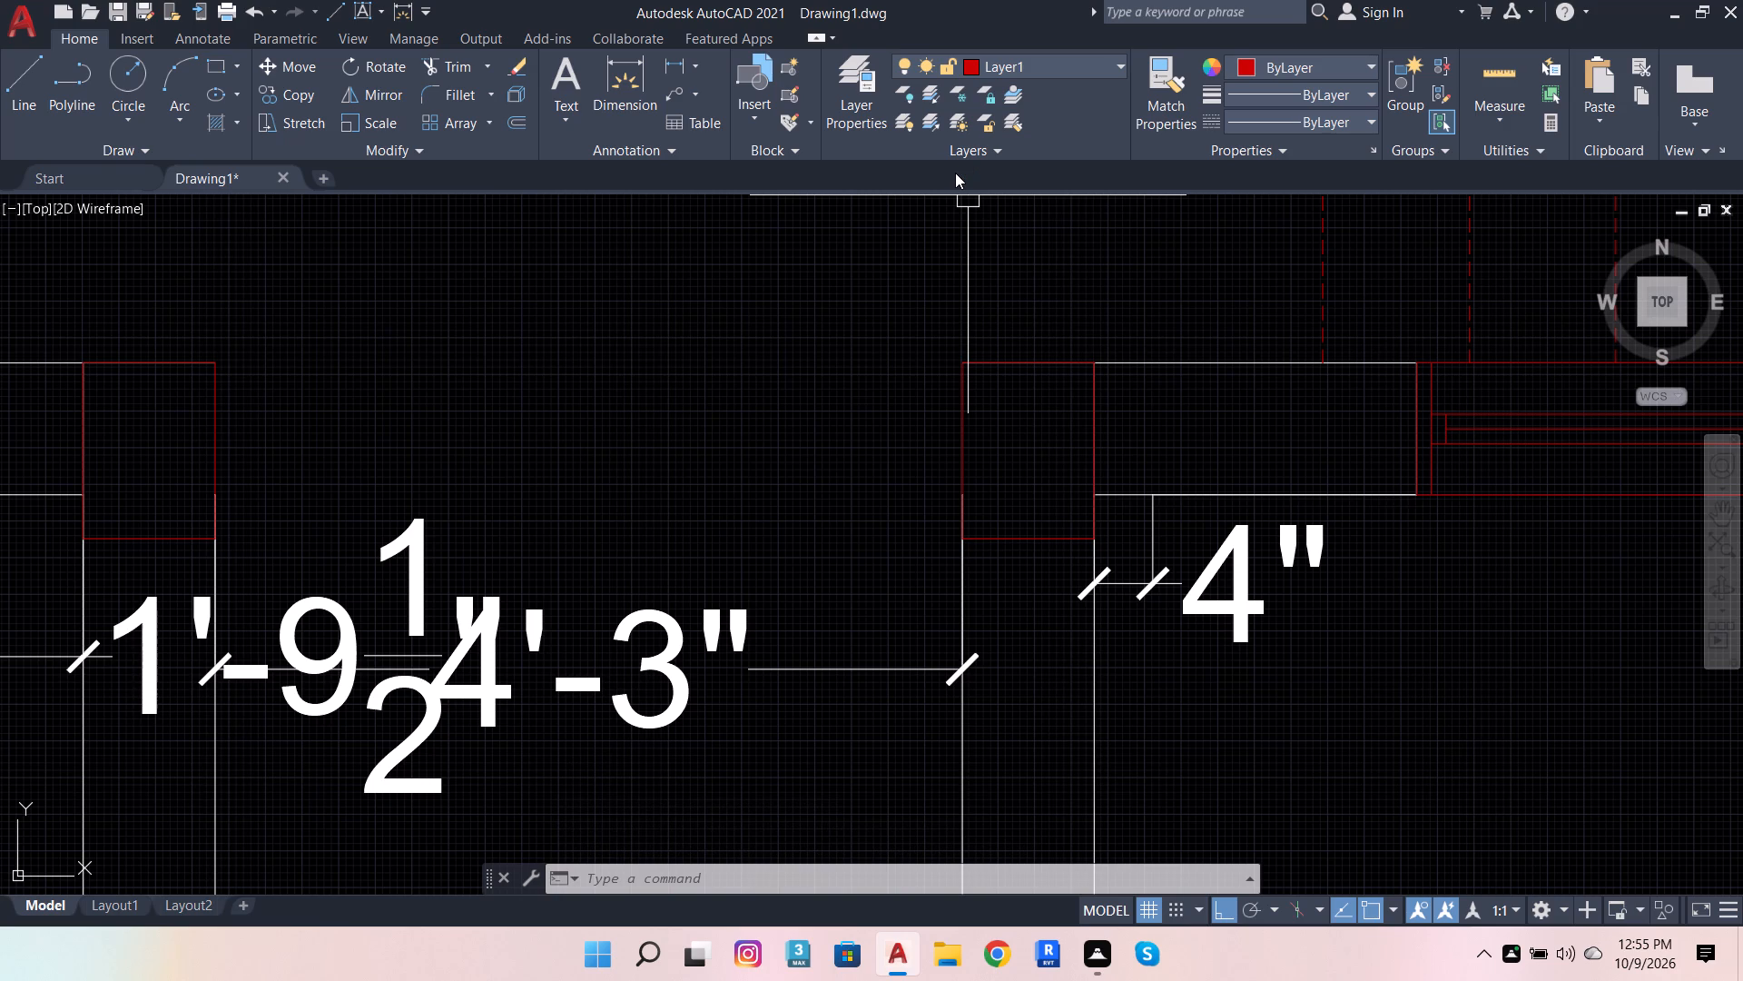
Outline a 4' wide opening across the horizontal wall of the upper-left room, starting at the end of the 9" dimension and ending on the lower wall line.
scroll(689, 454, down, 6)
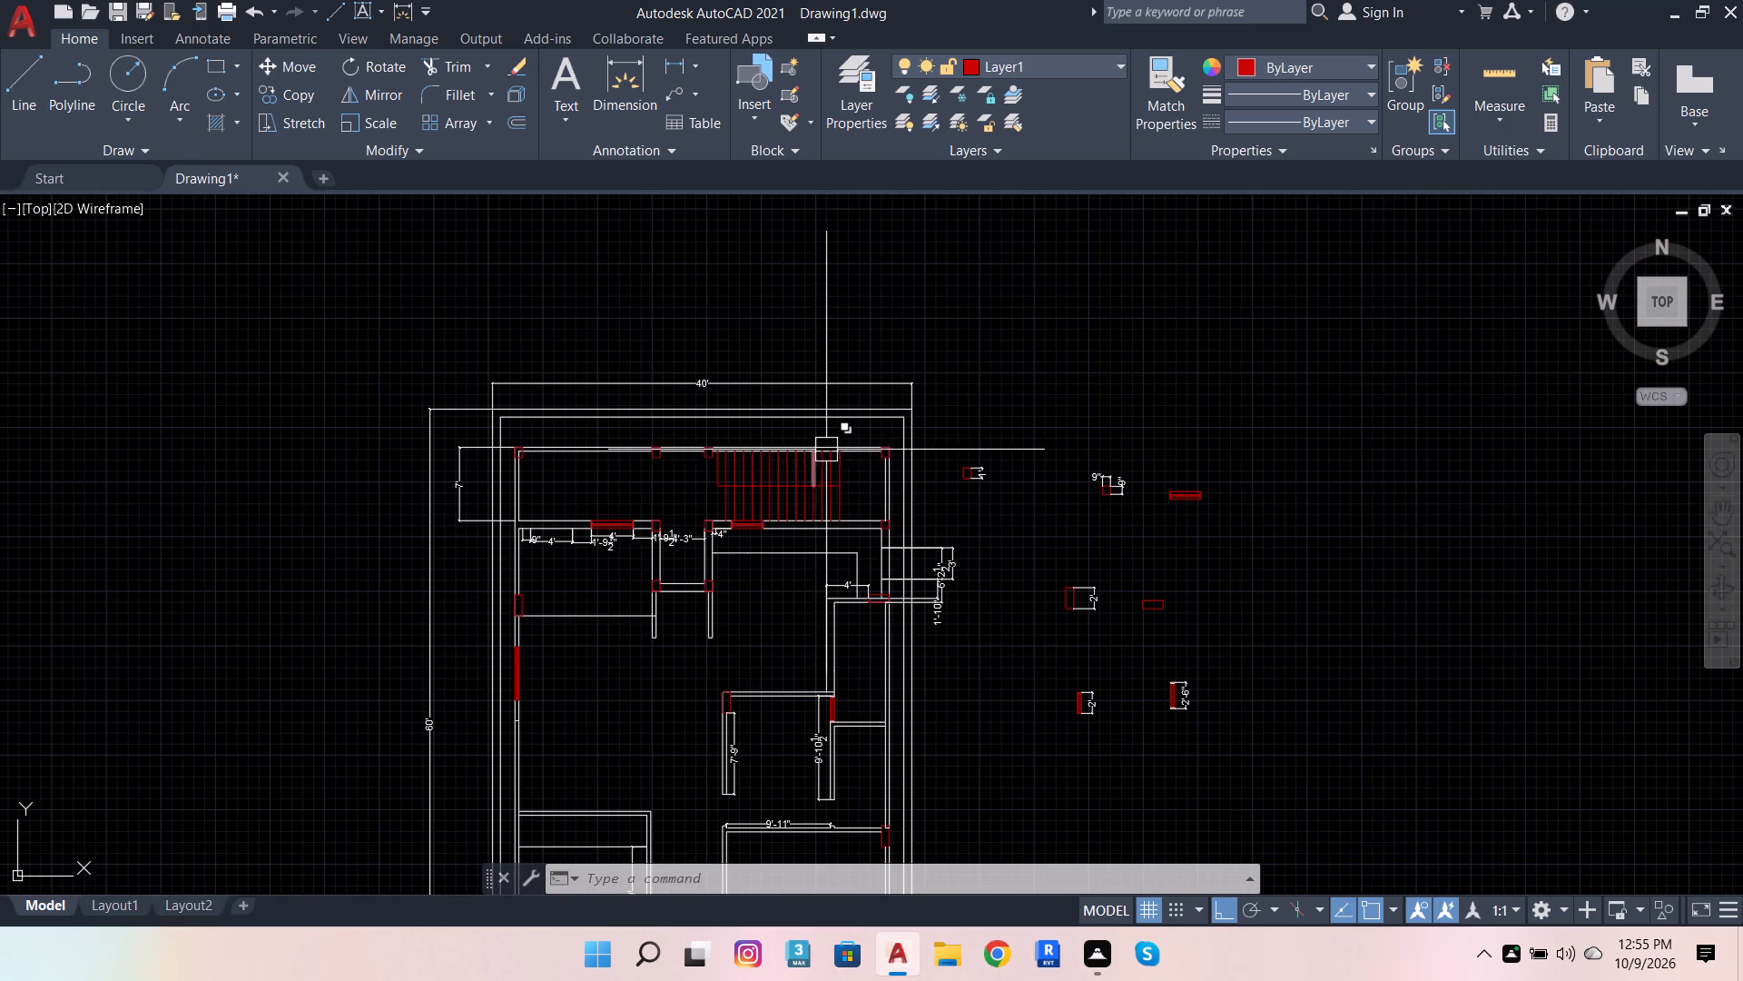
scroll(819, 605, down, 1)
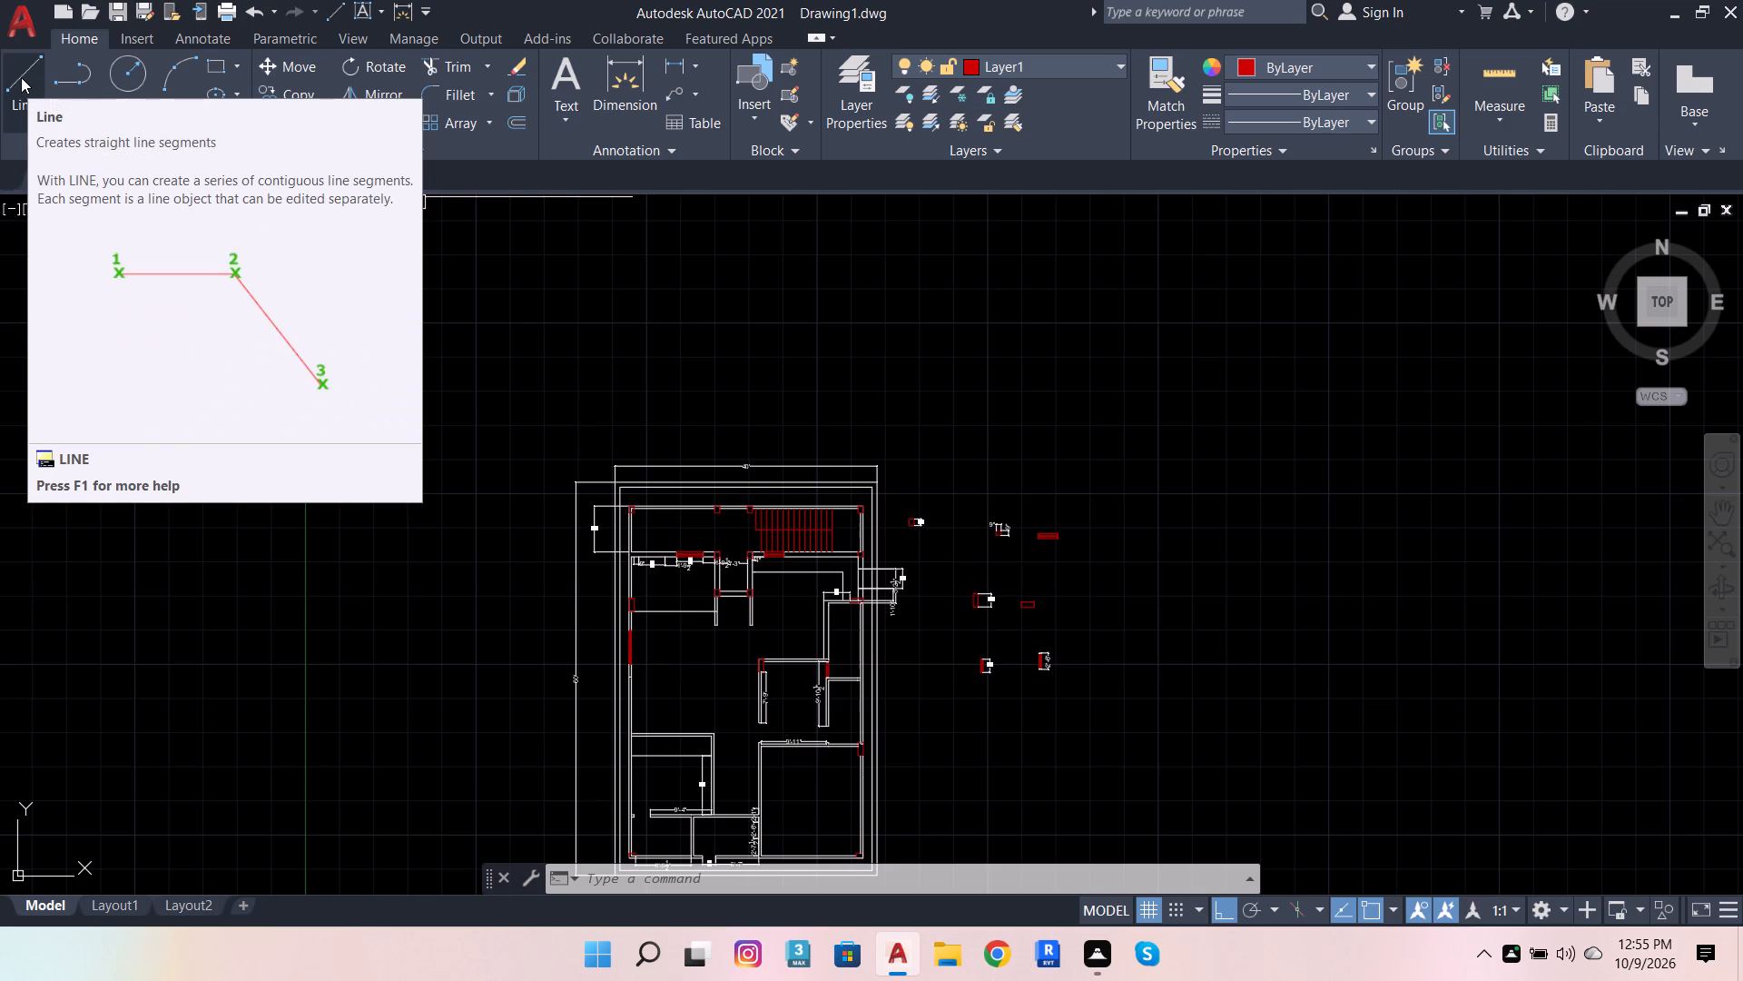
scroll(645, 659, up, 3)
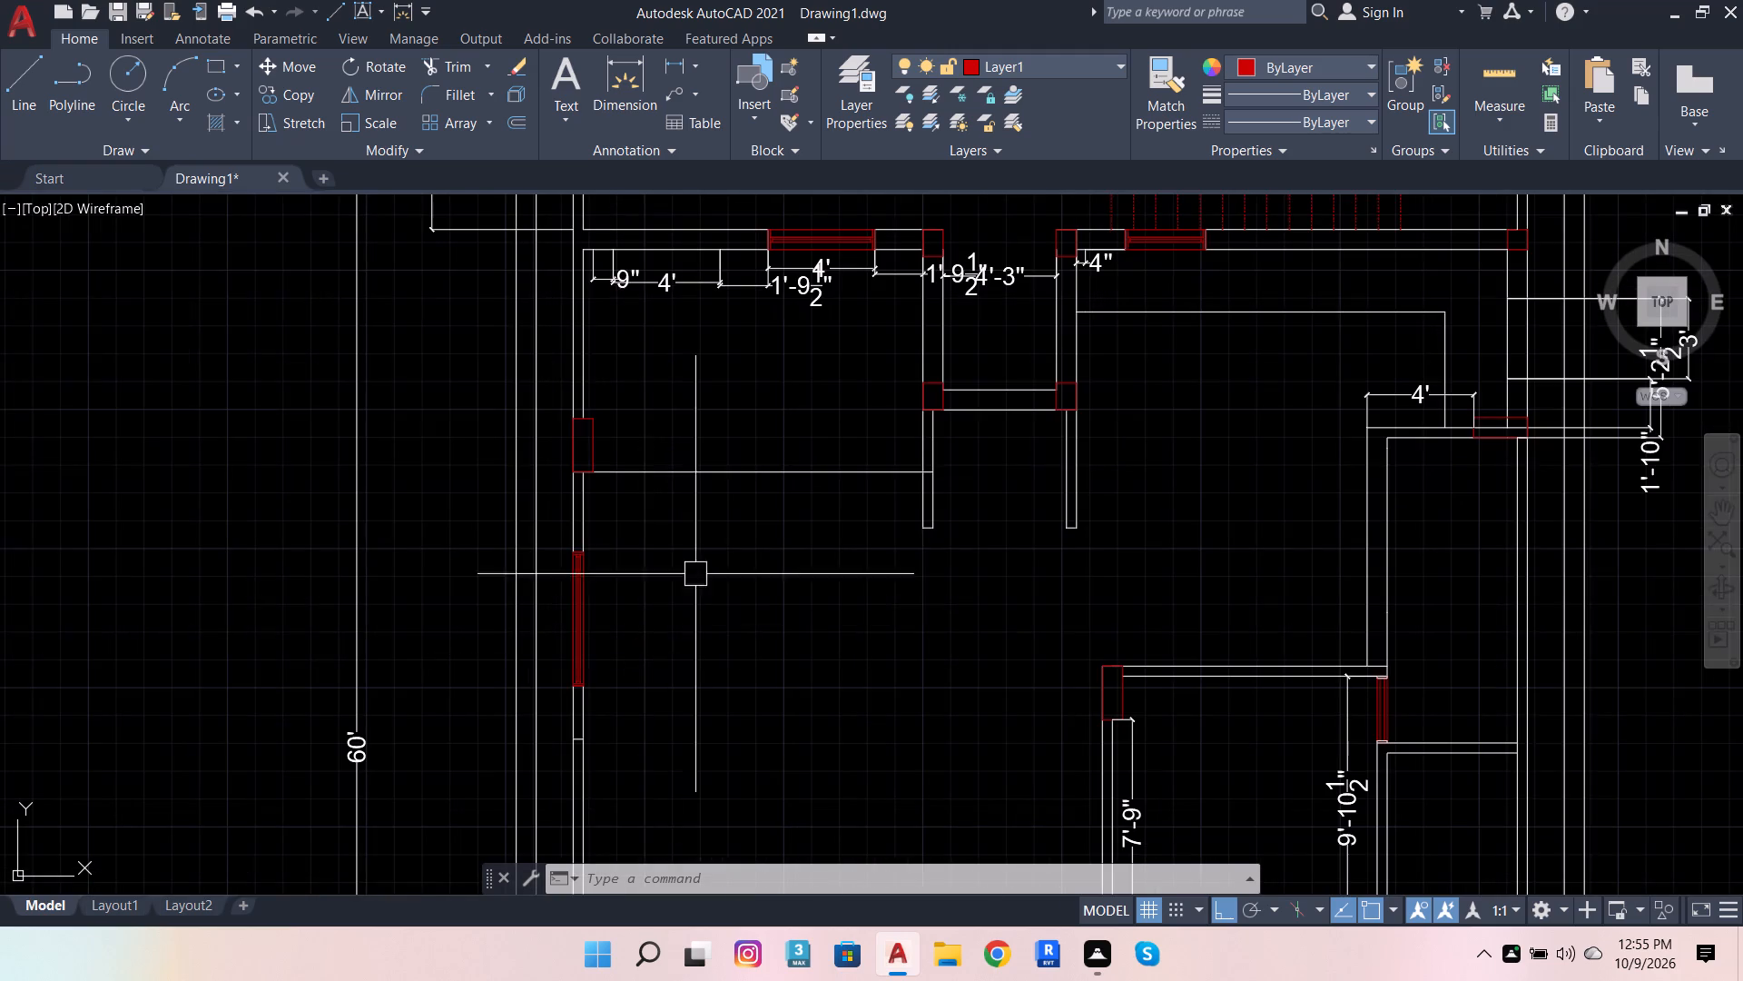
scroll(611, 411, down, 1)
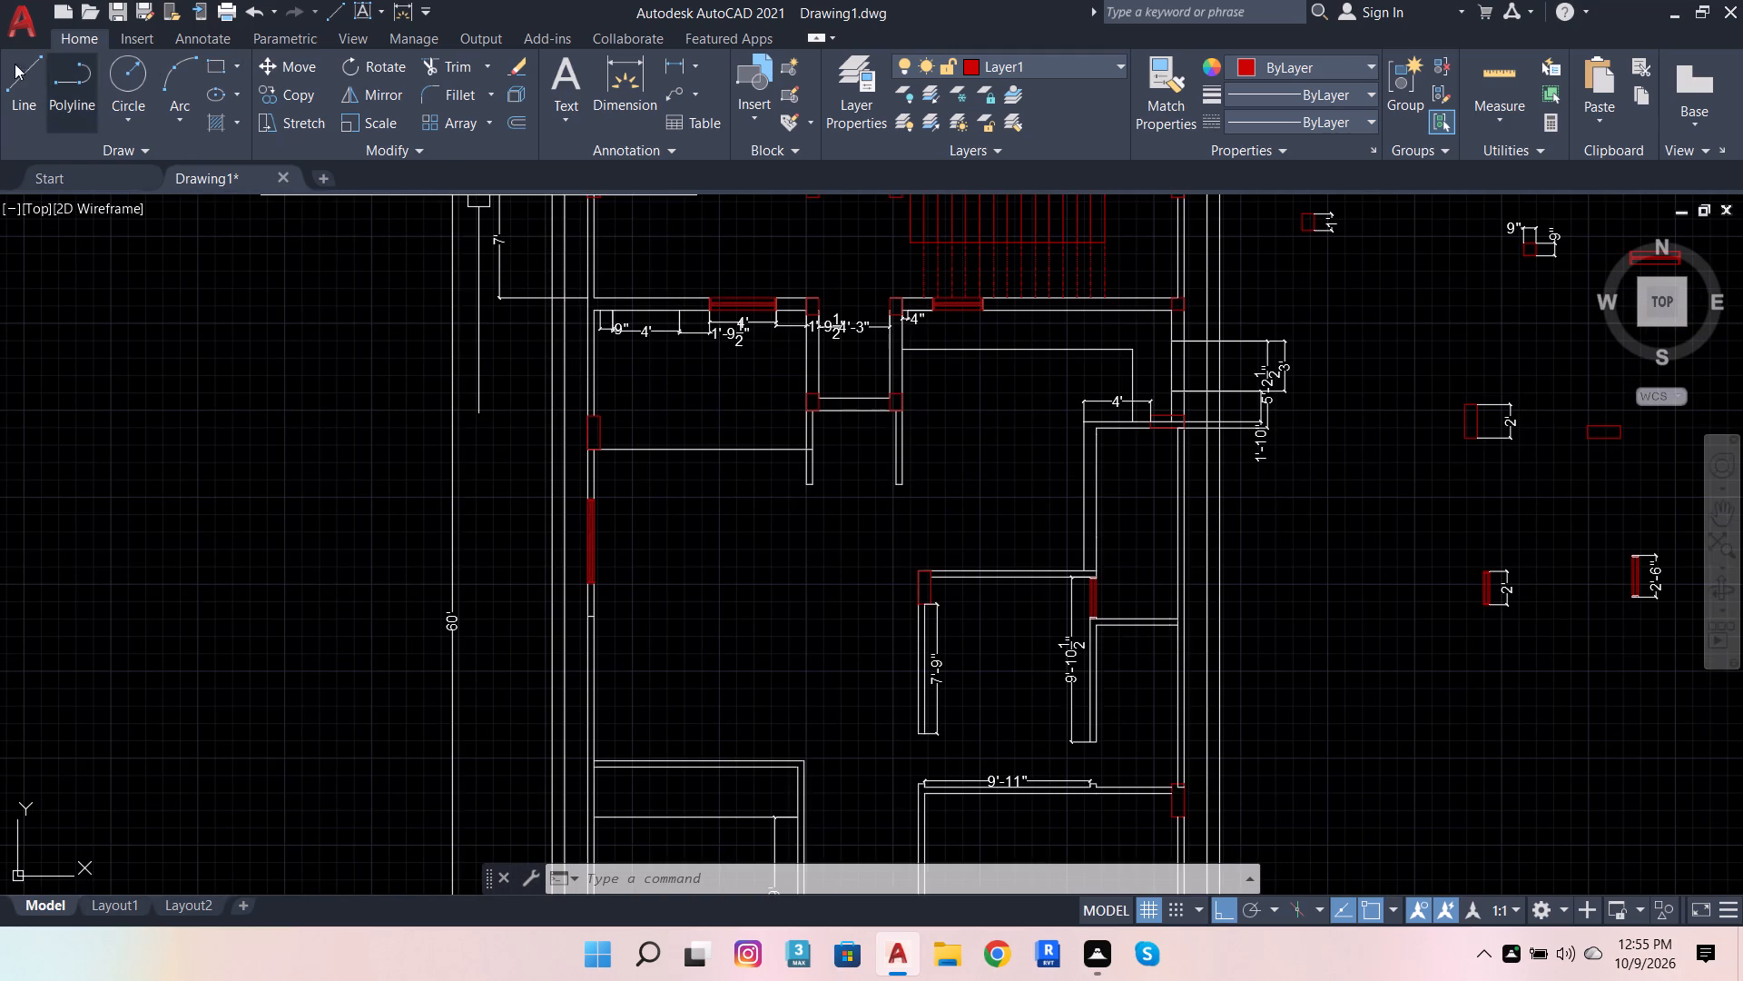
click(34, 63)
scroll(584, 288, up, 3)
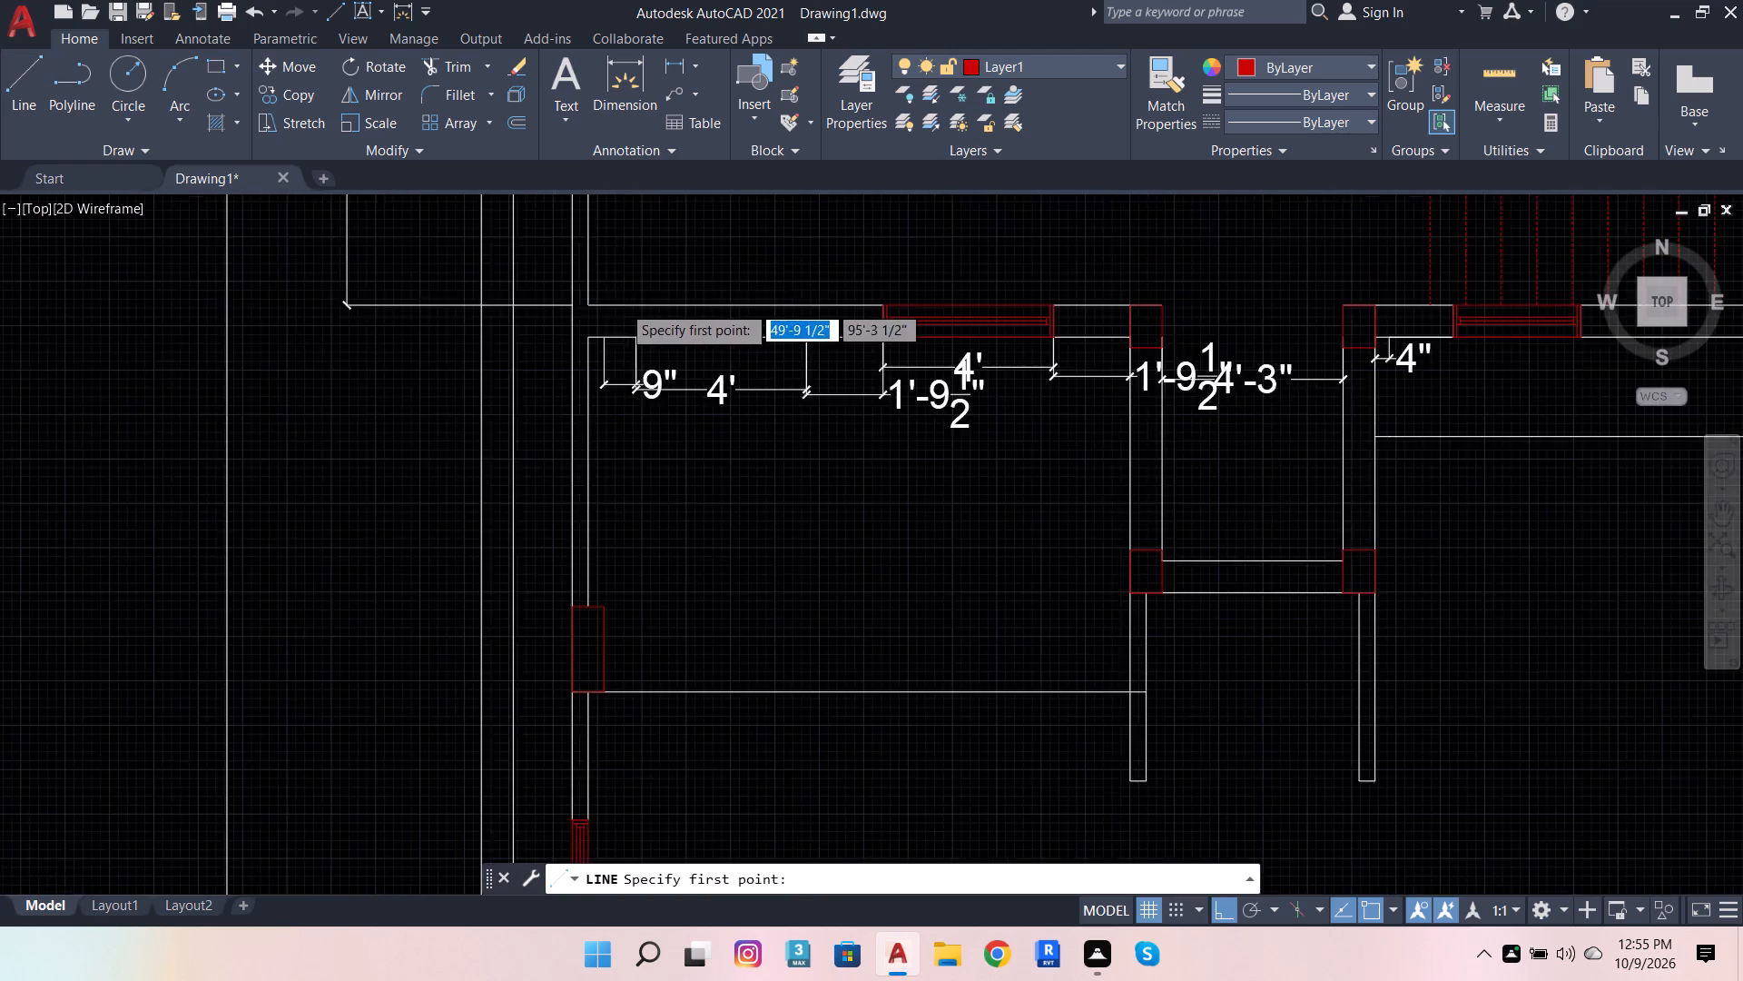
click(649, 357)
click(653, 281)
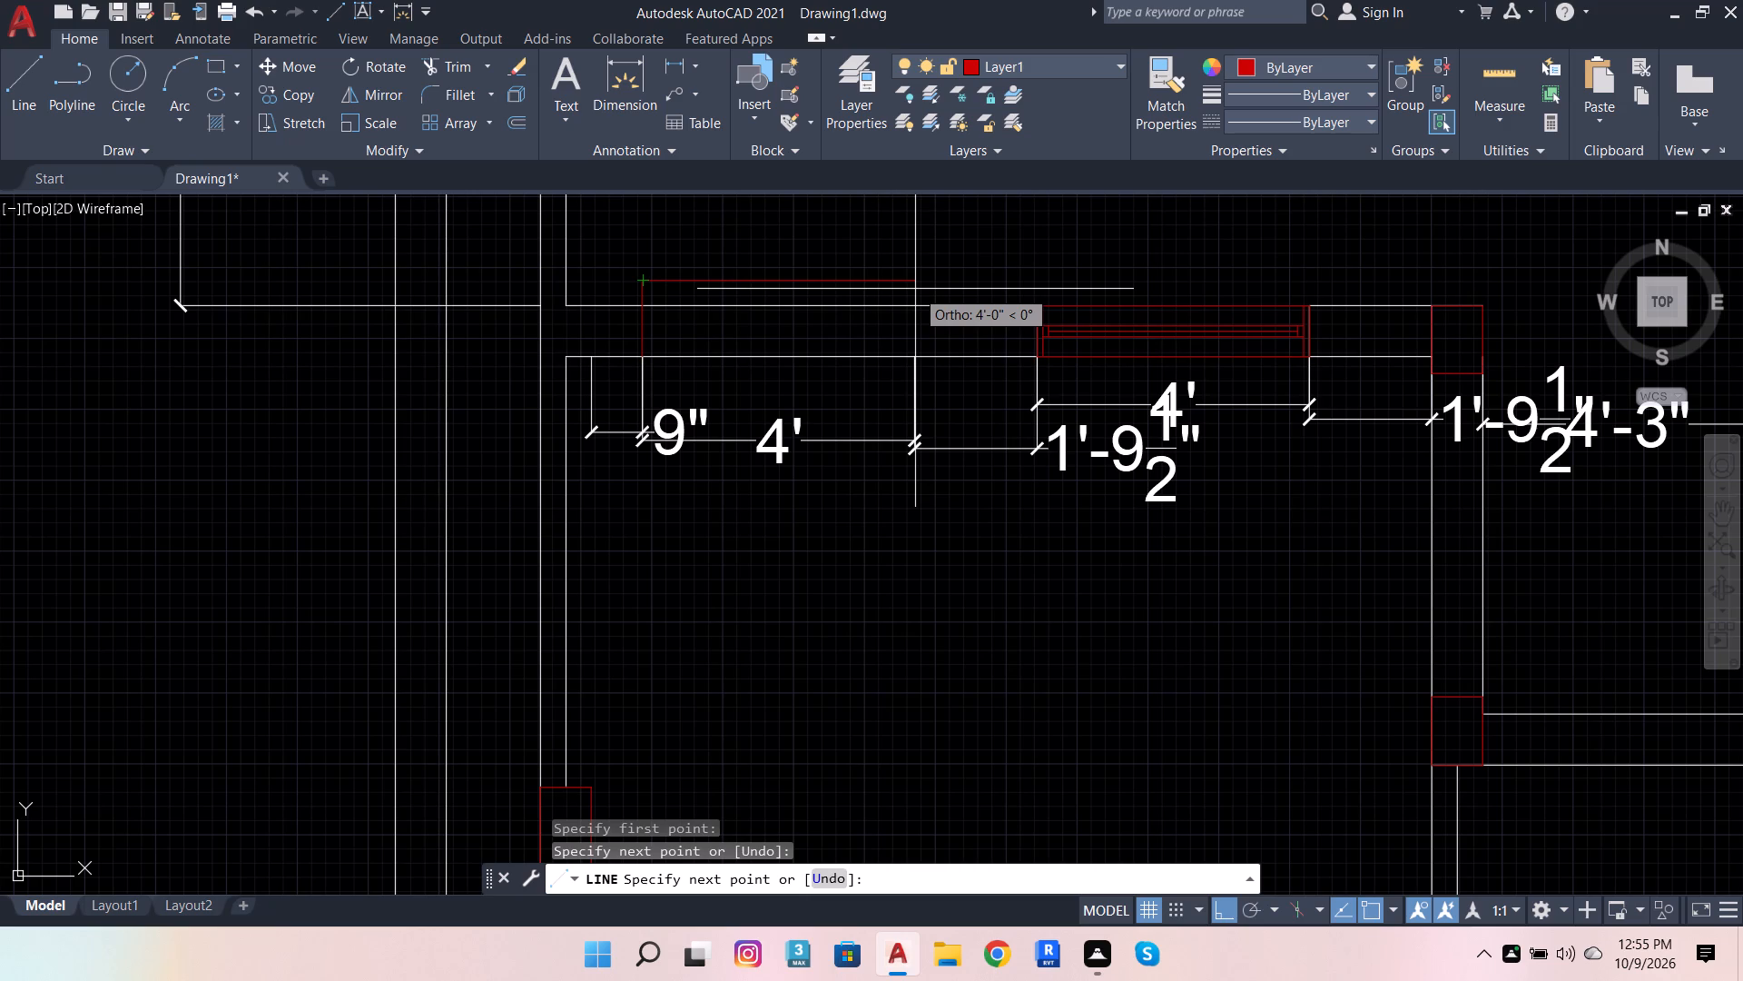
text(4')
key(Return)
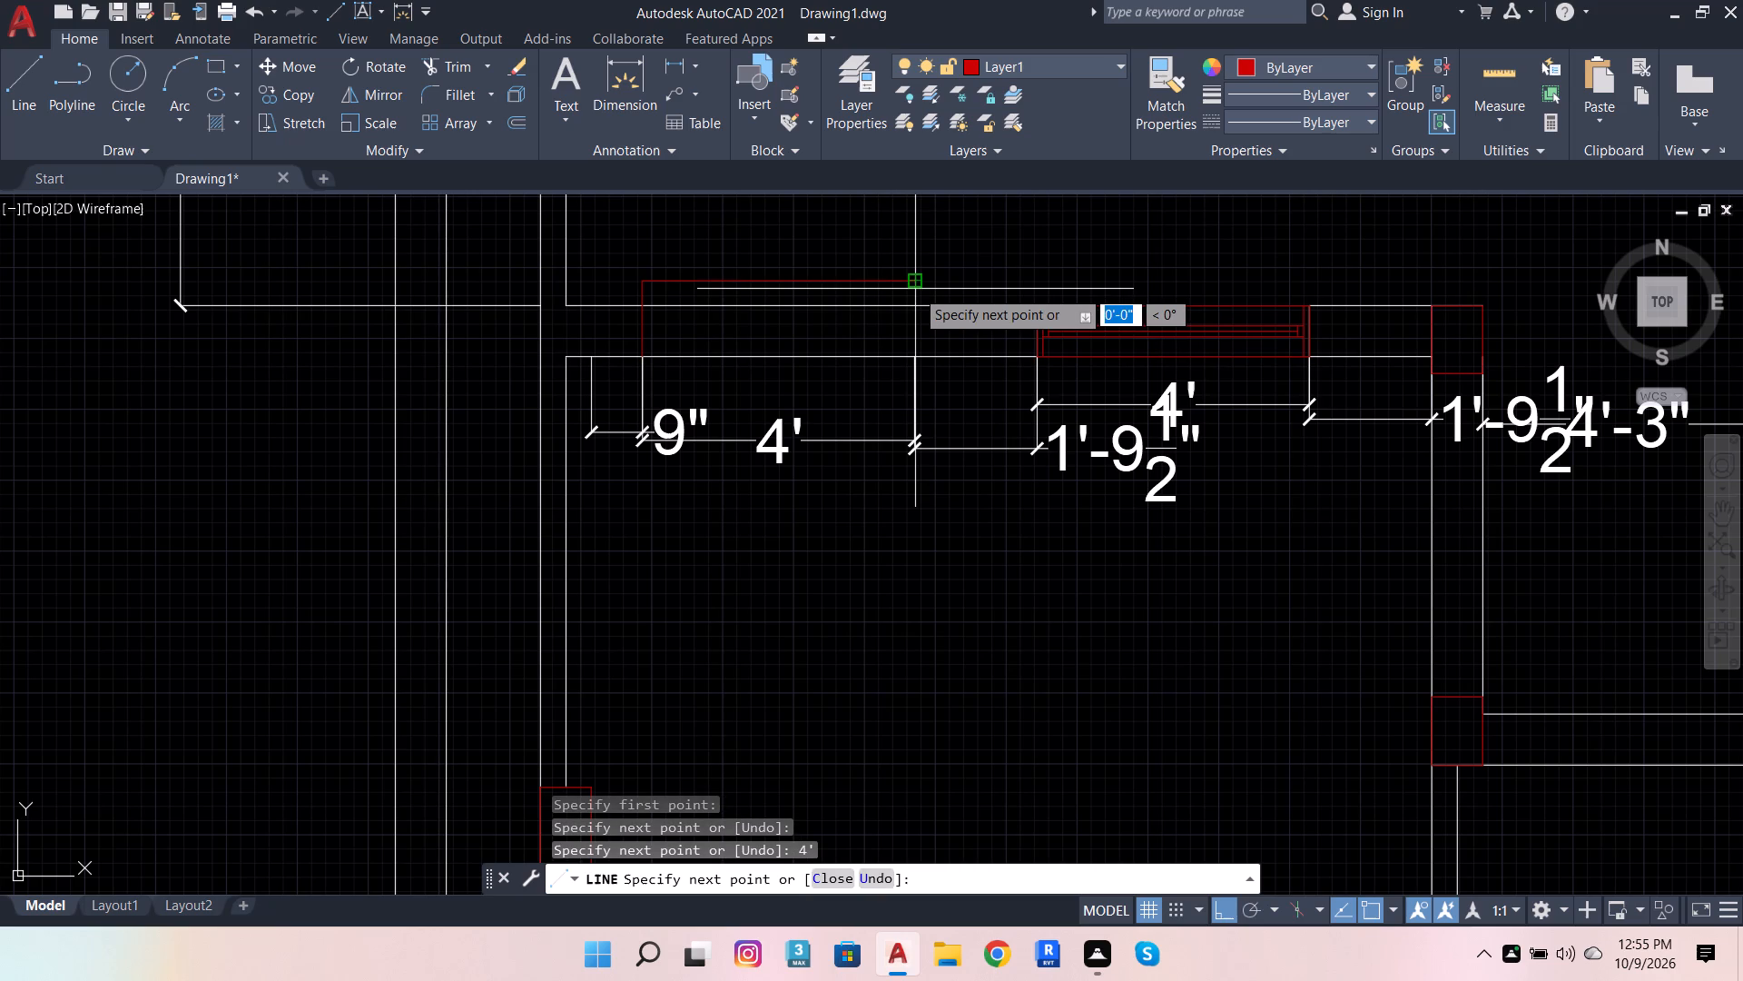
click(915, 355)
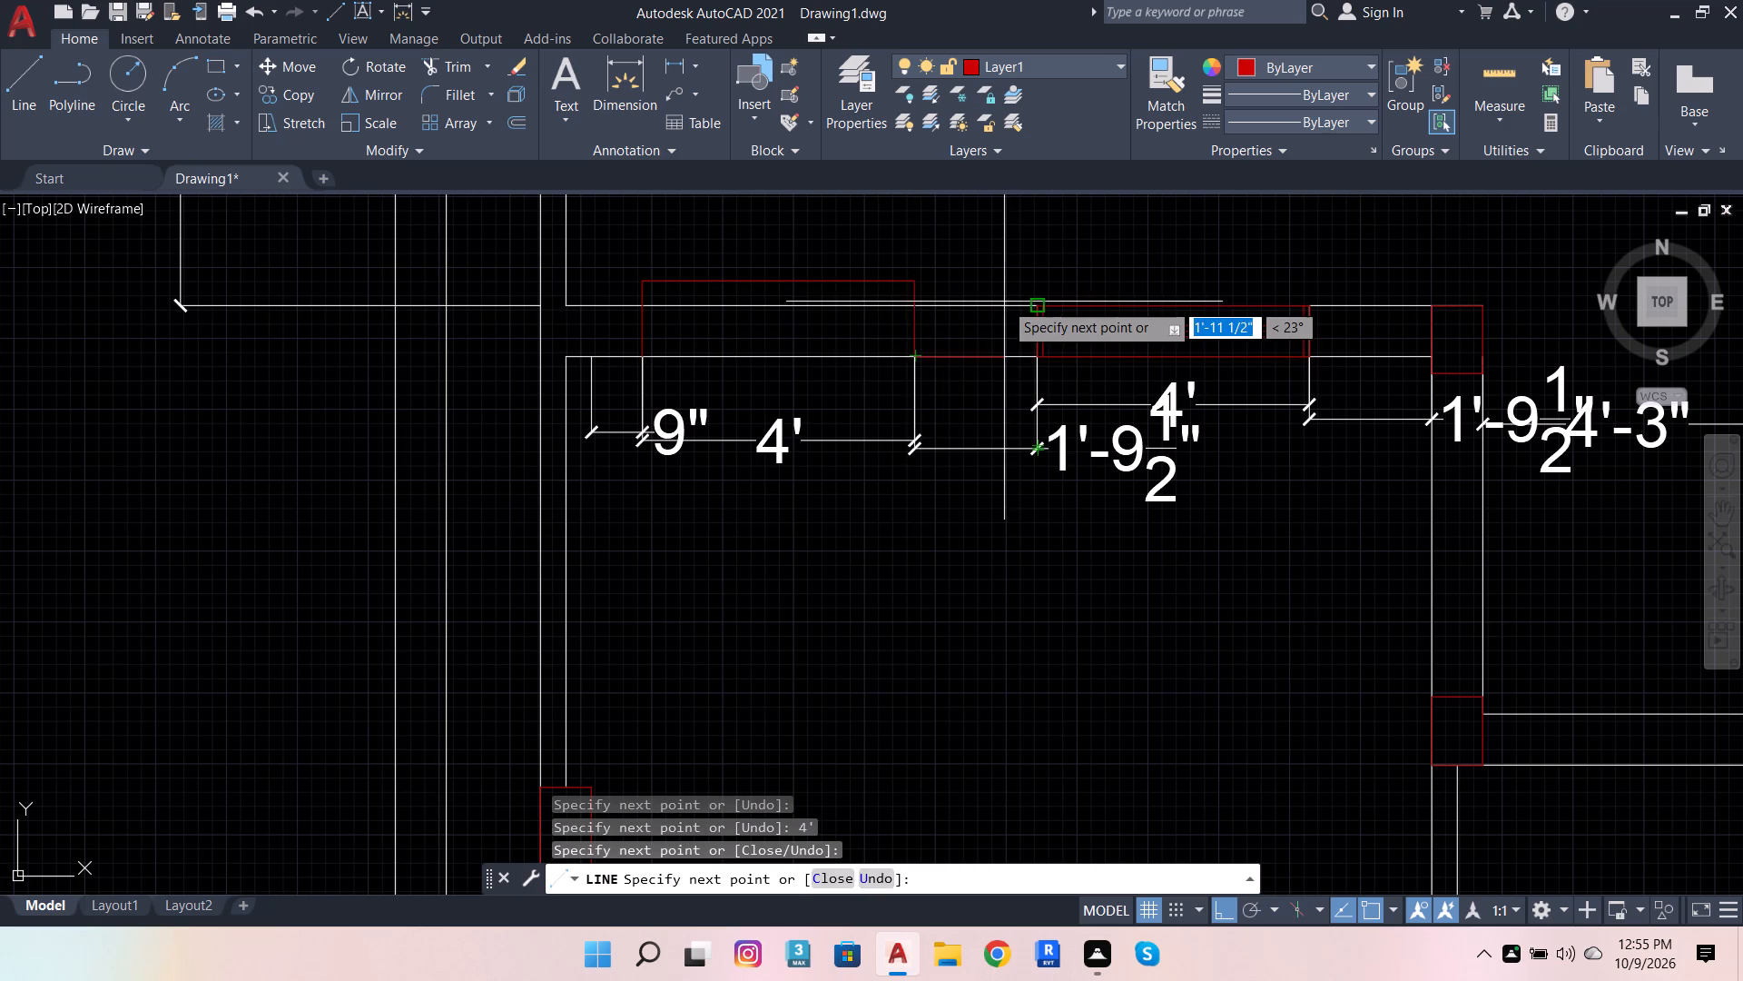
key(Escape)
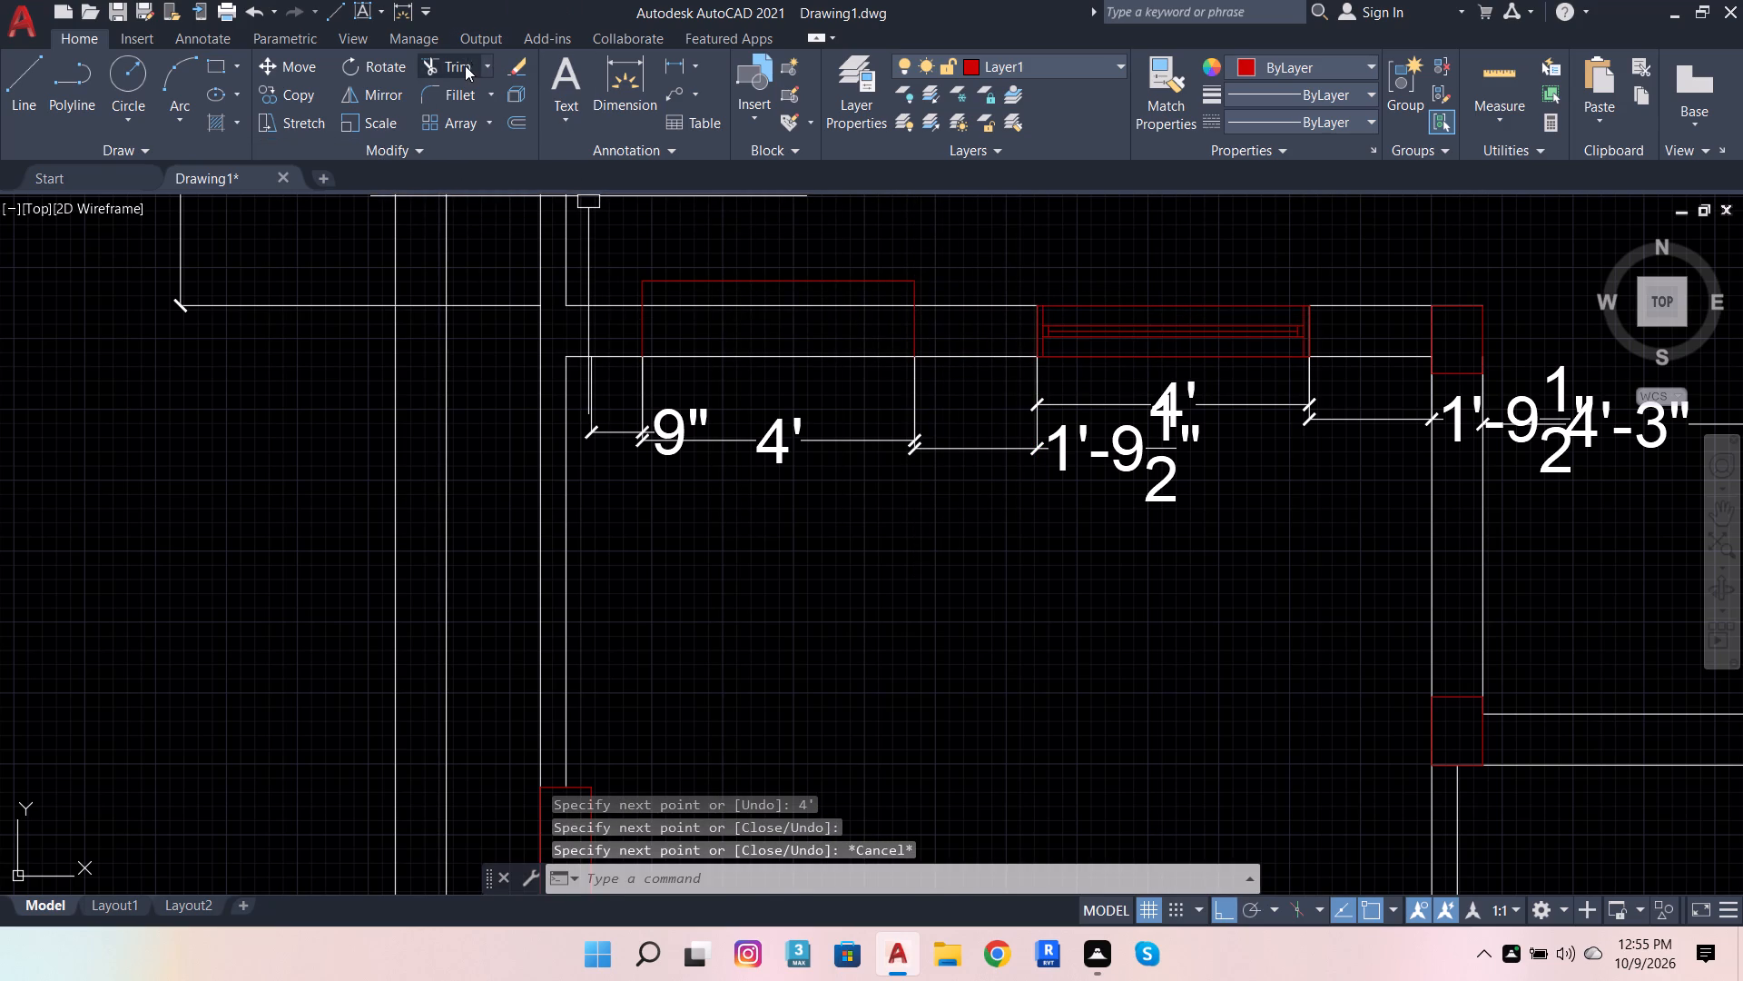
Trim both wall lines within the 4' opening and remove all remaining red outline pieces around it.
click(462, 66)
click(815, 266)
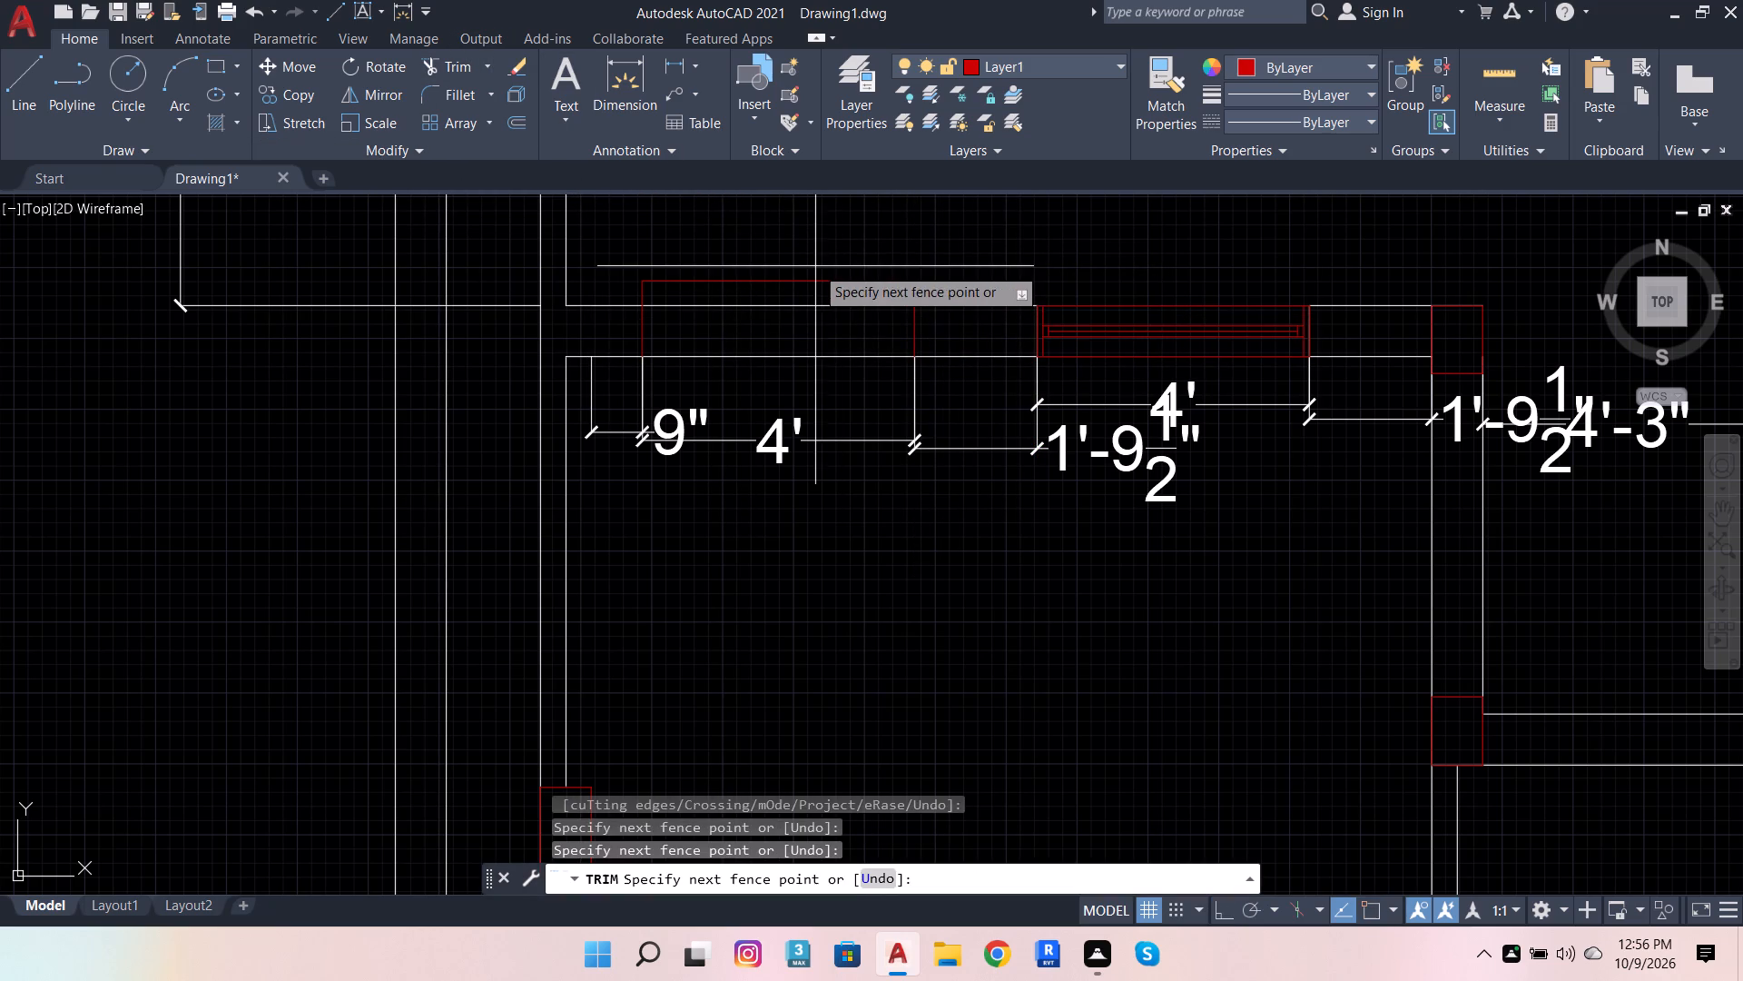
click(822, 370)
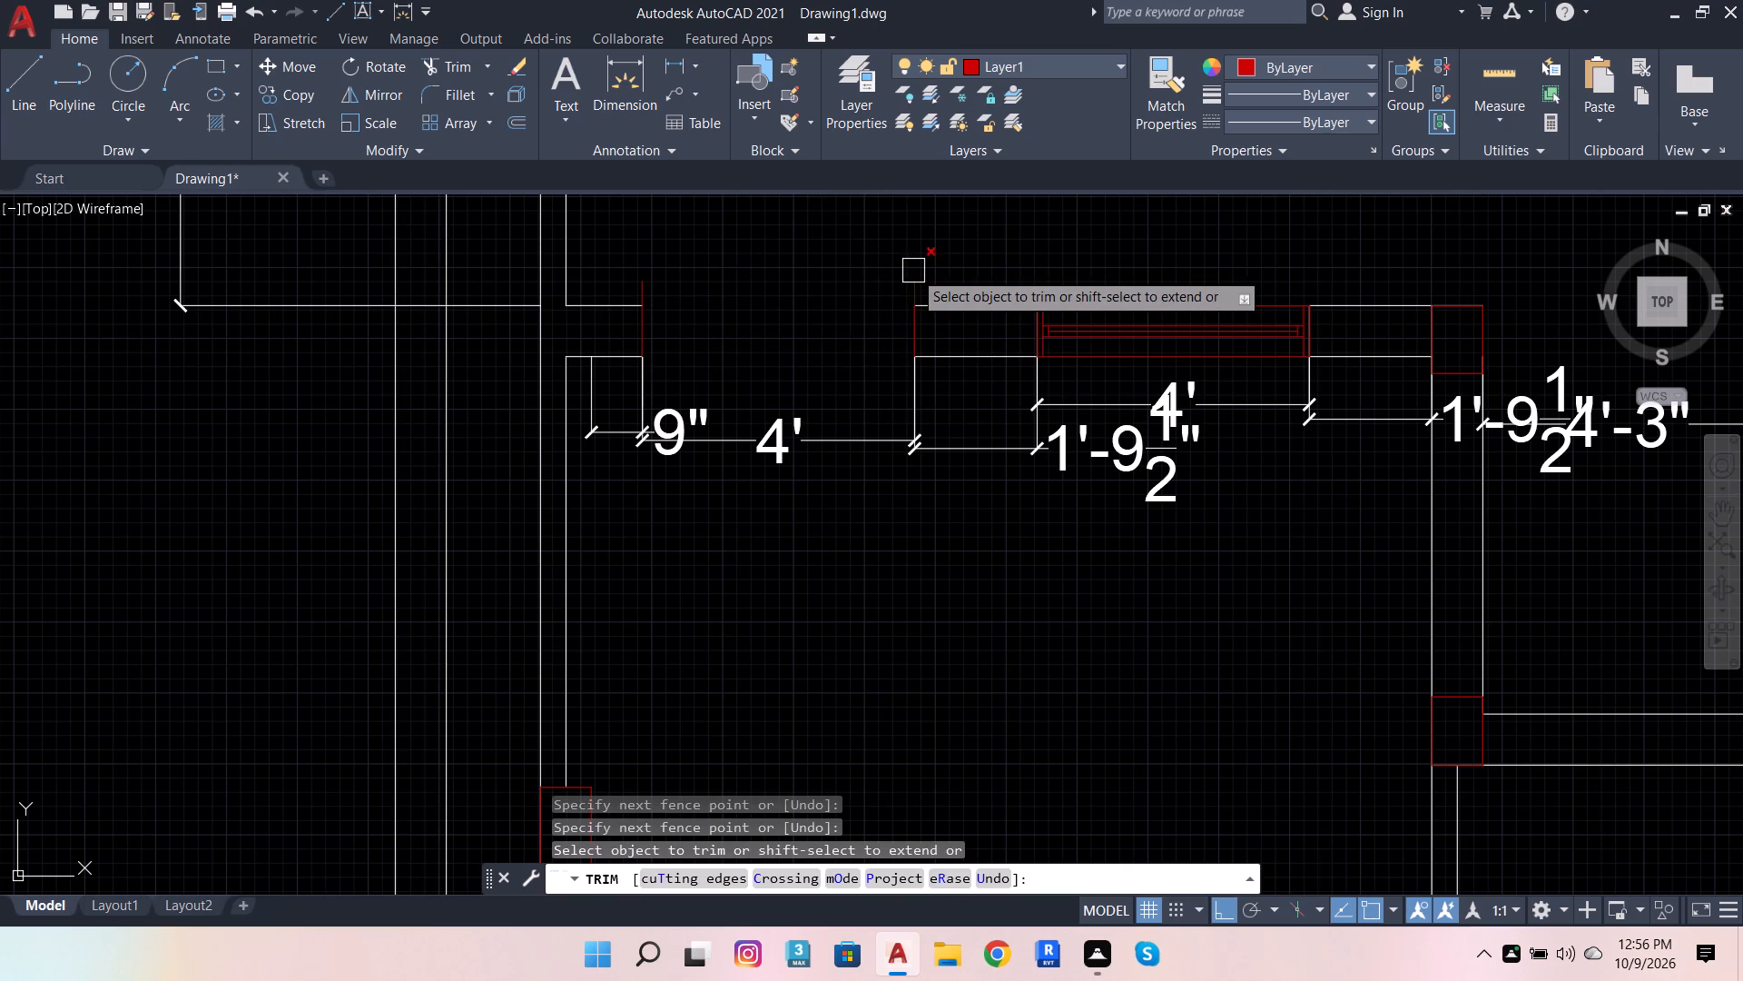
click(913, 271)
click(644, 280)
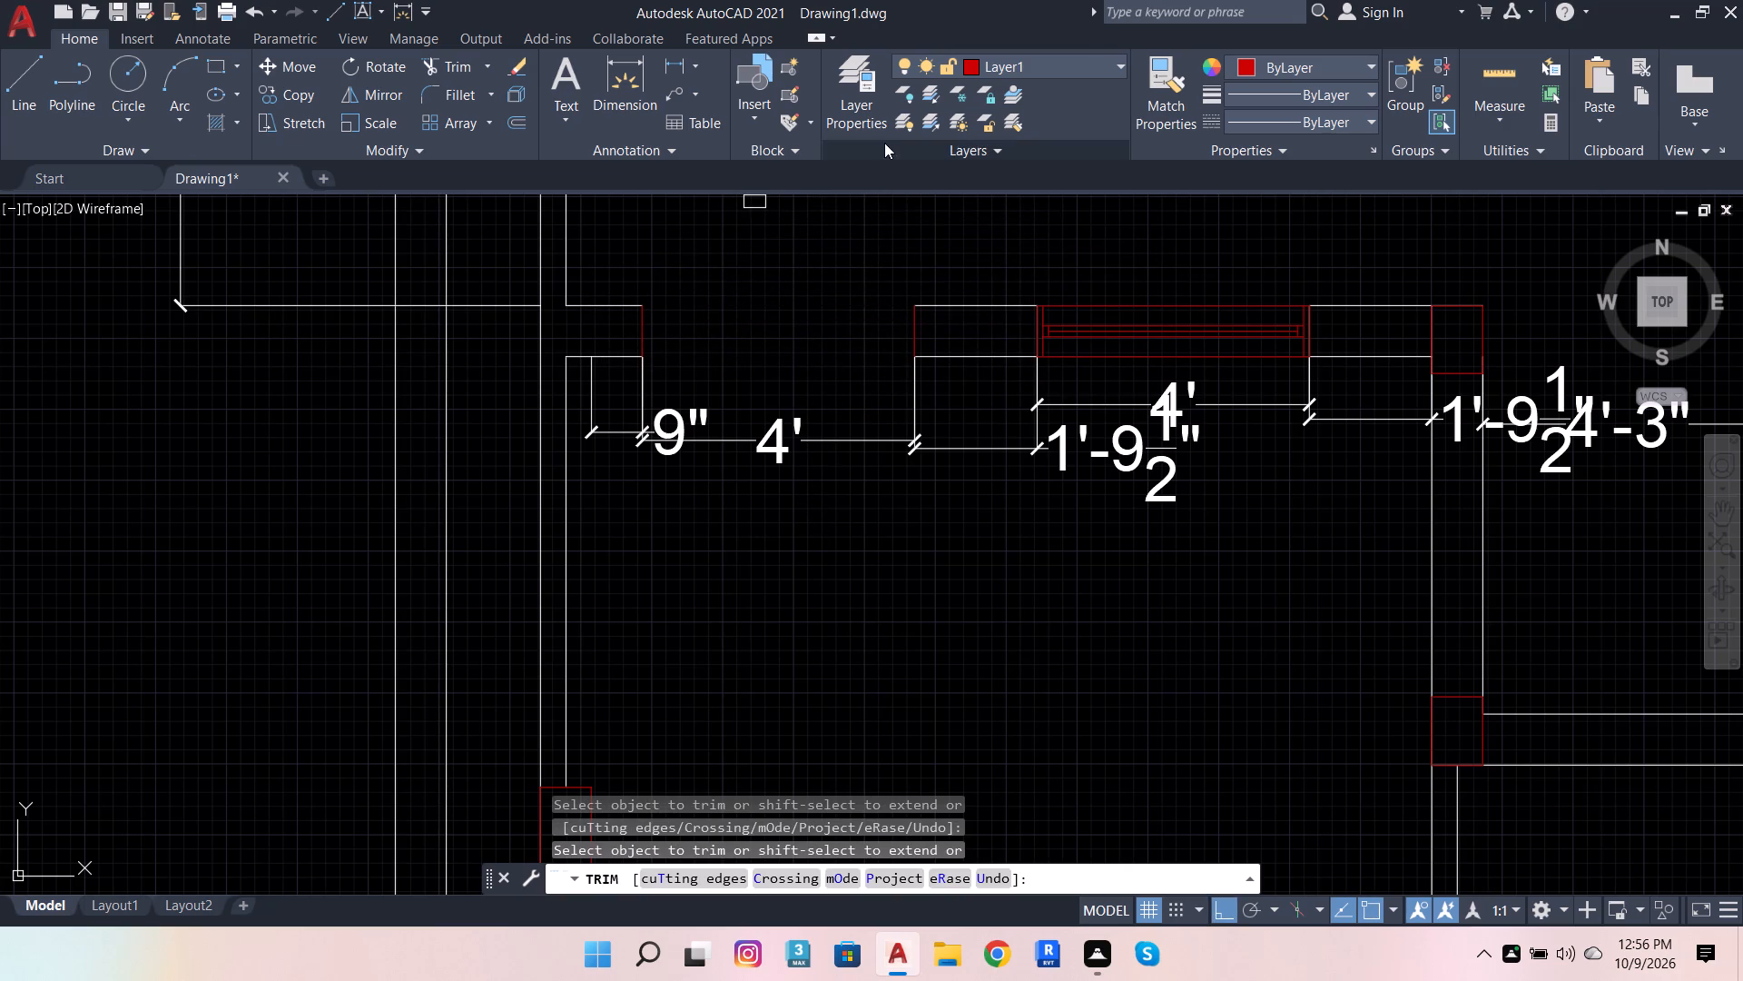
click(908, 332)
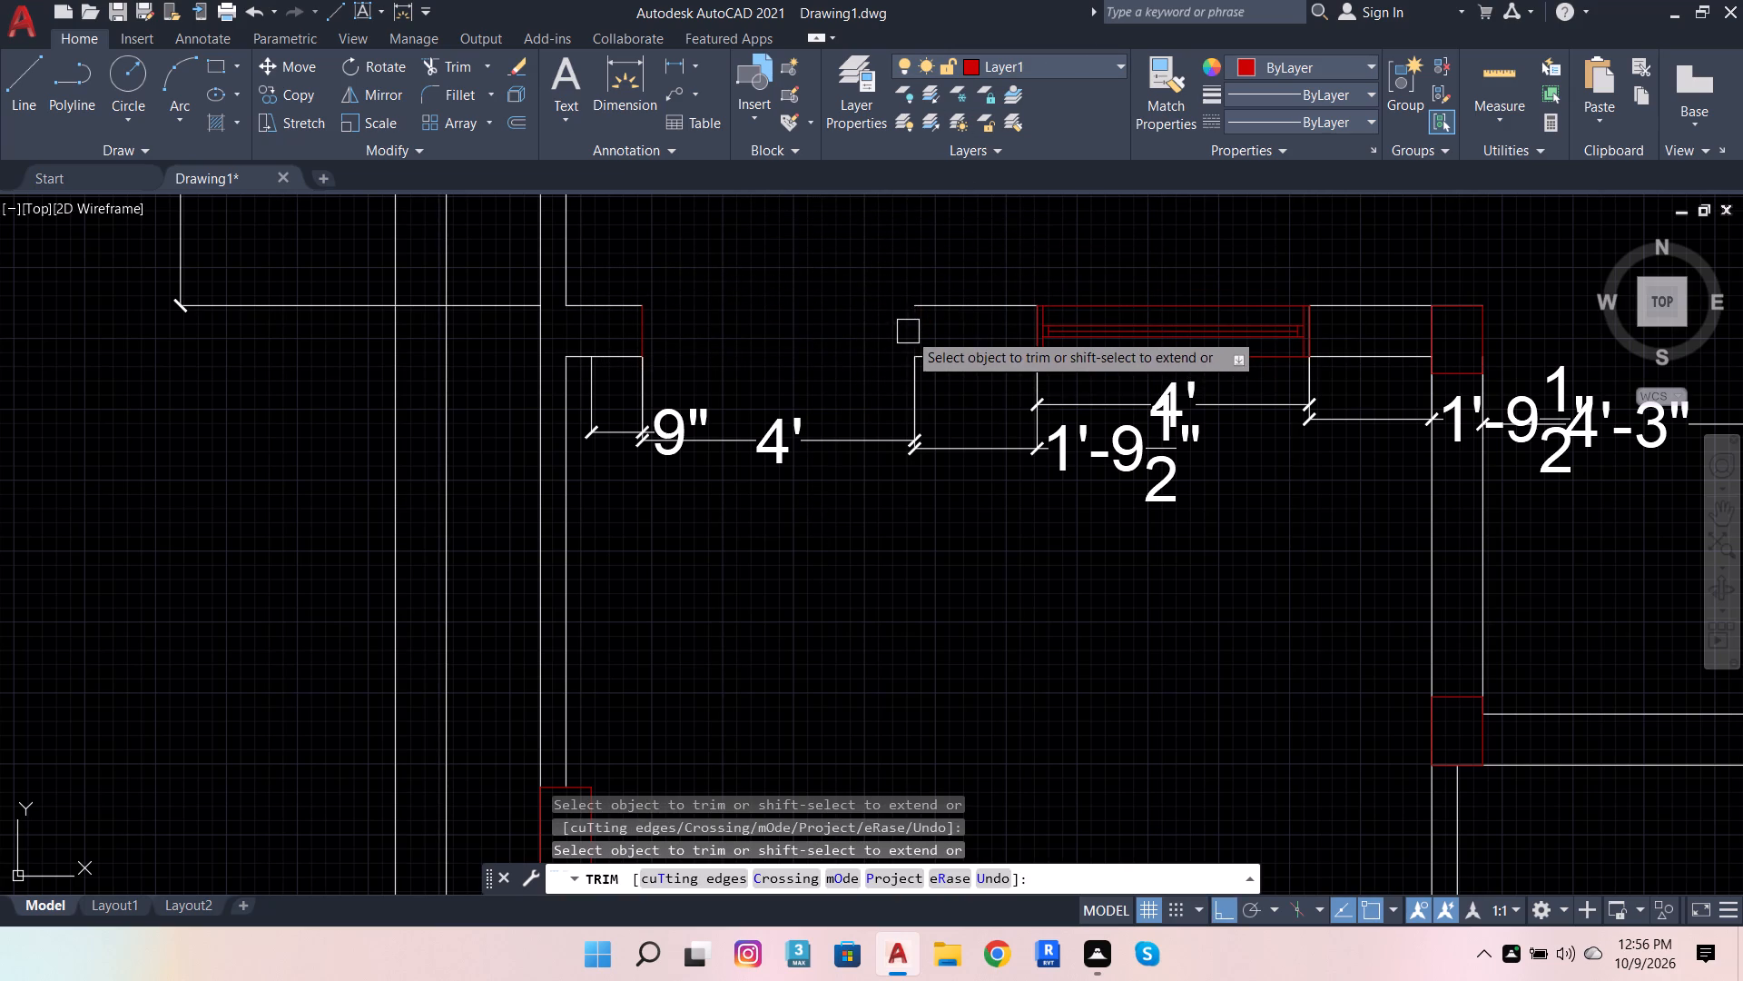
click(641, 337)
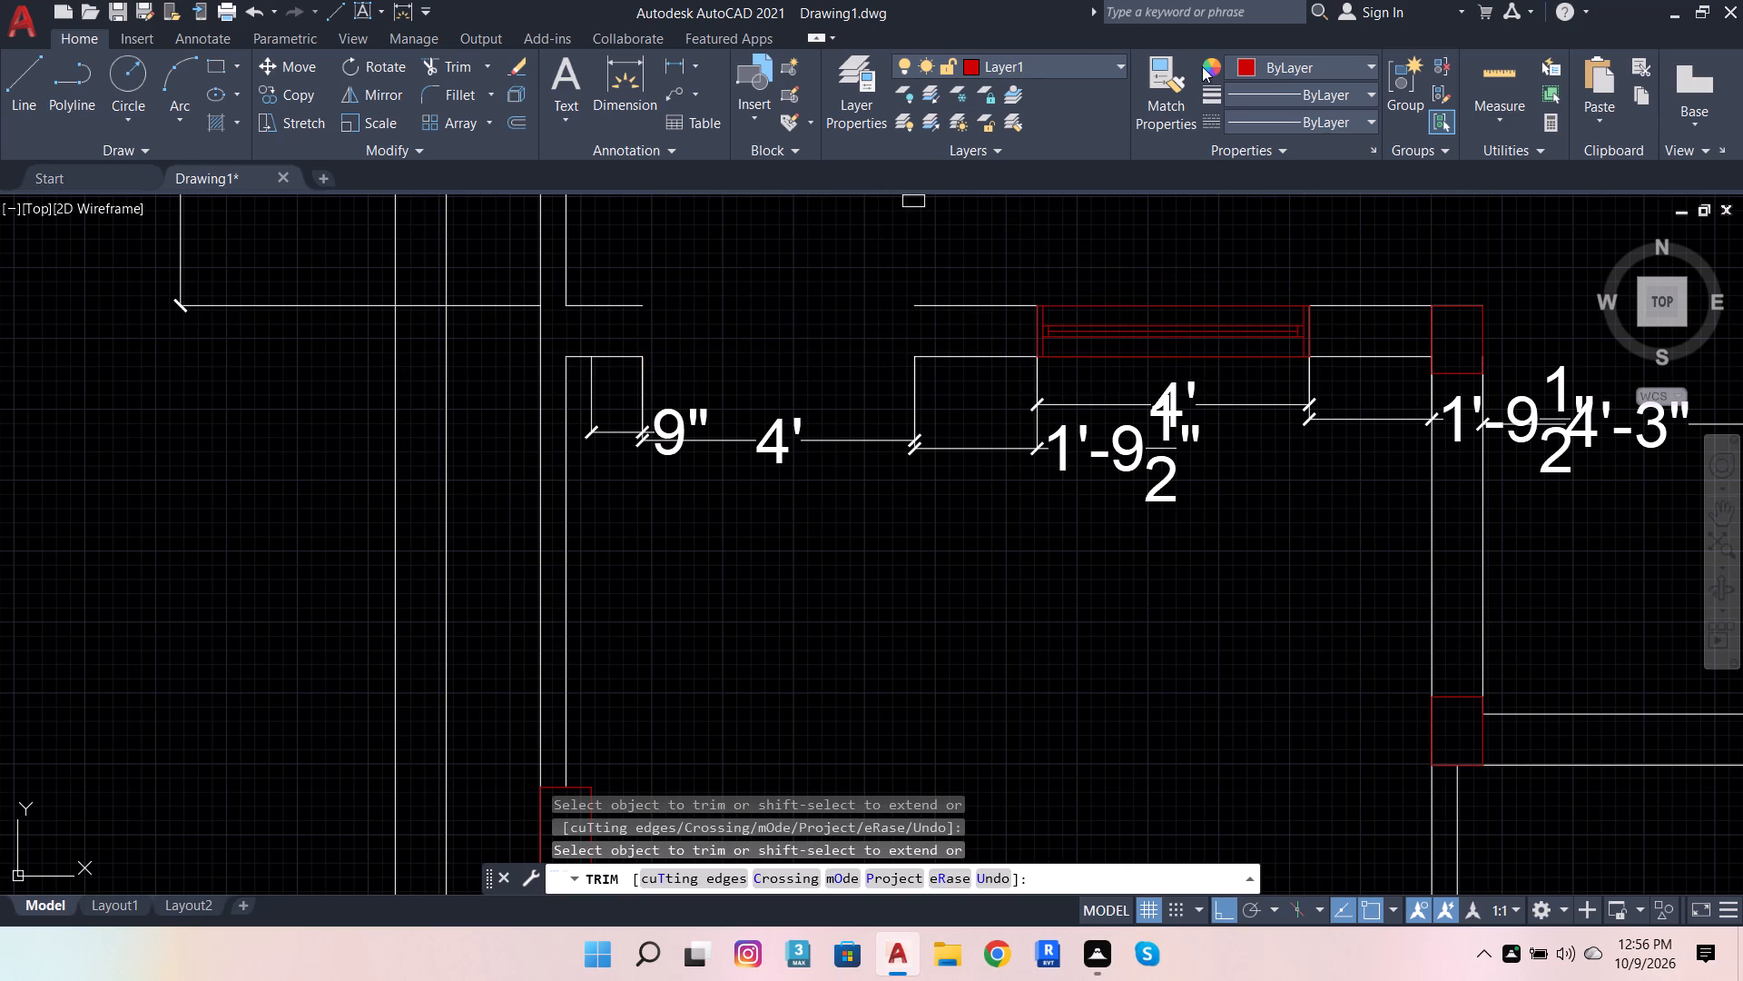
Make Defpoints the current layer and close the cut wall ends on both sides of the 4' opening with vertical lines 9" long.
click(989, 68)
click(1001, 121)
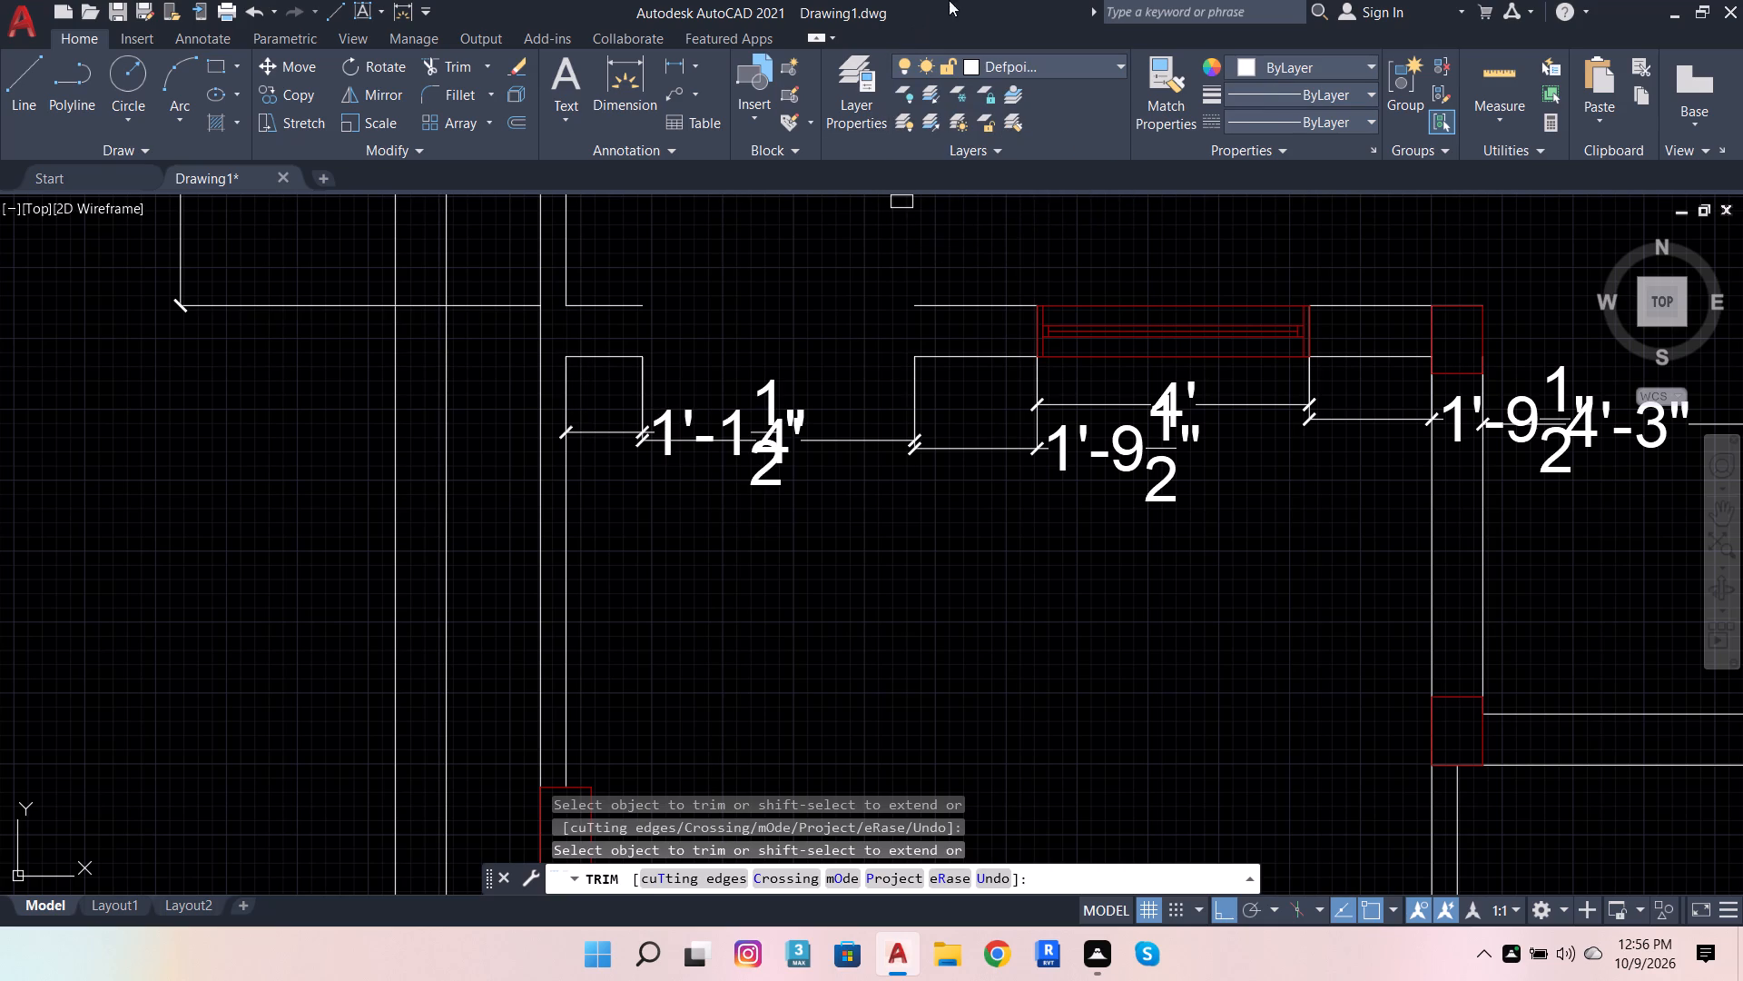
click(21, 81)
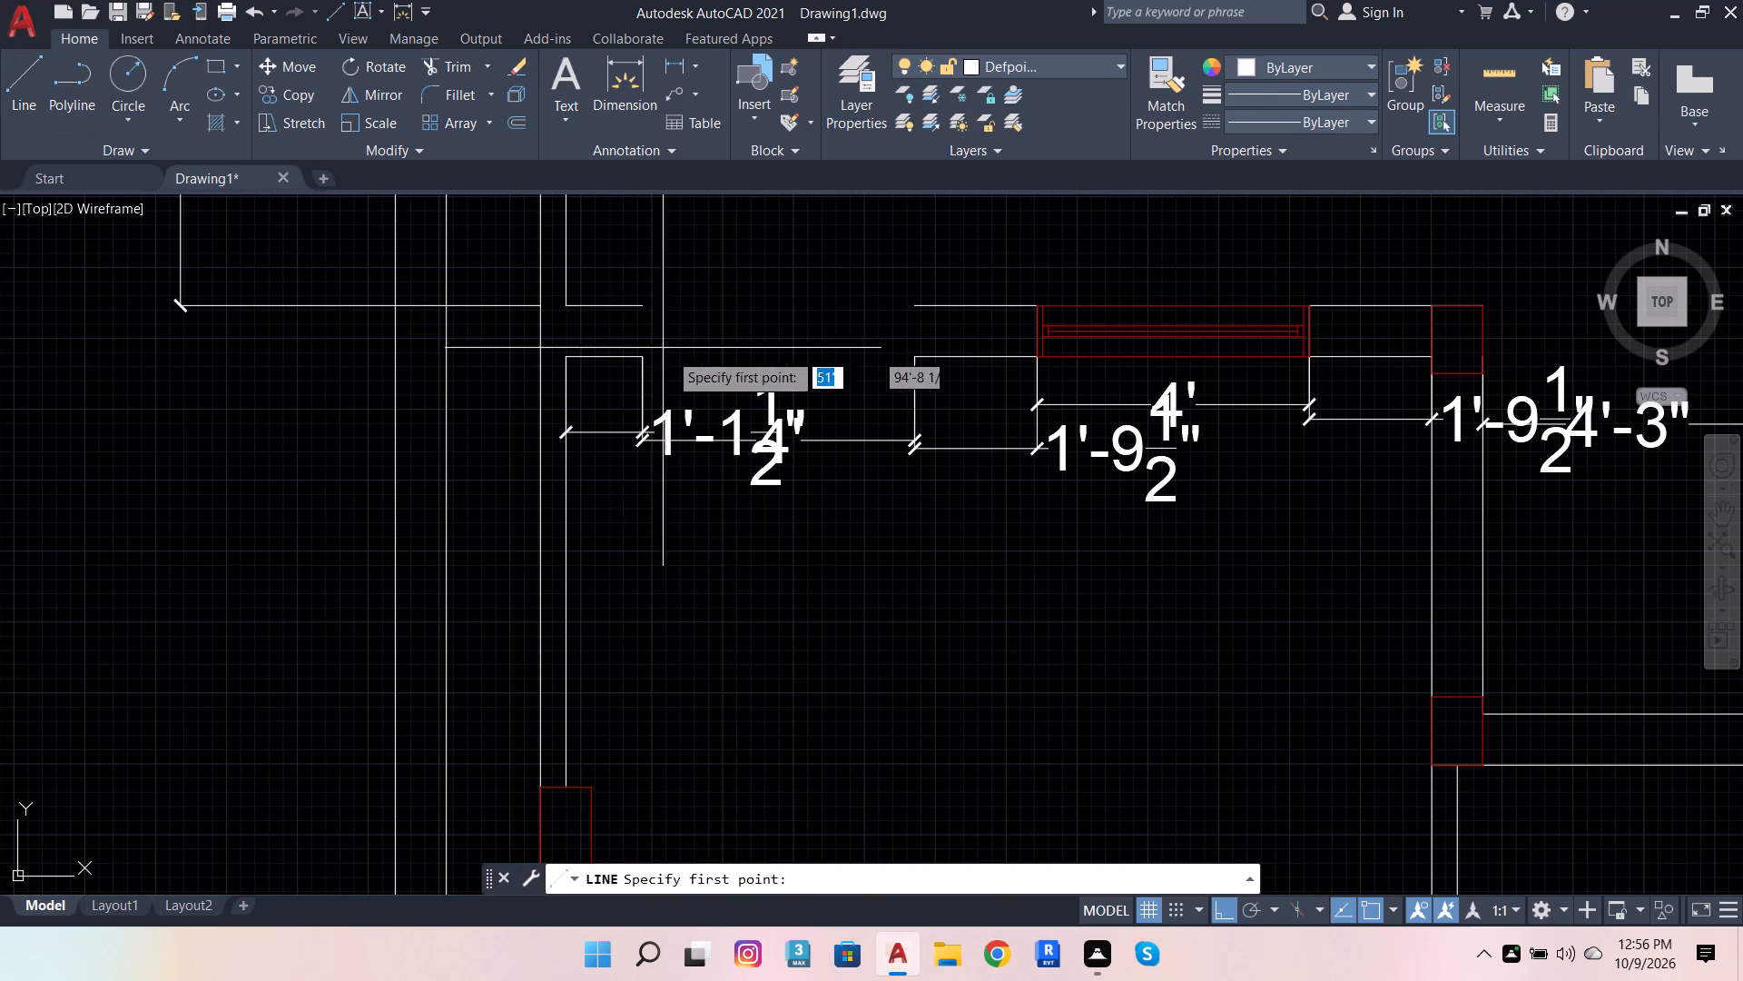
click(644, 300)
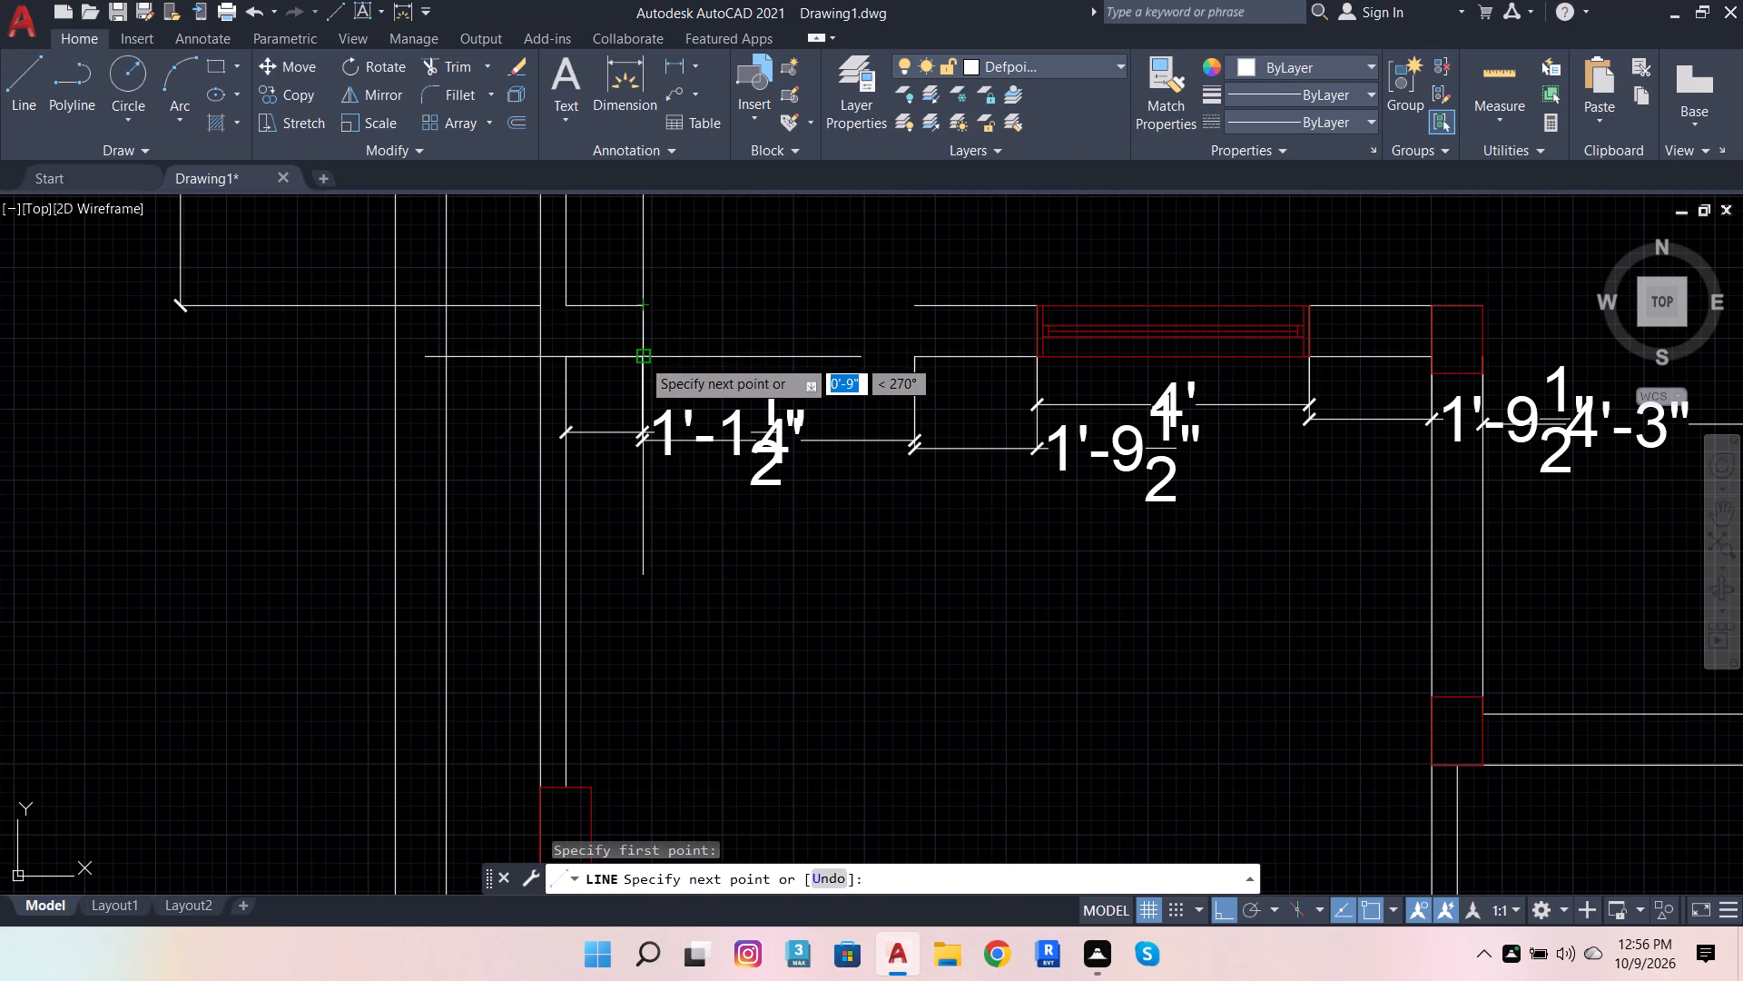
click(641, 358)
key(space)
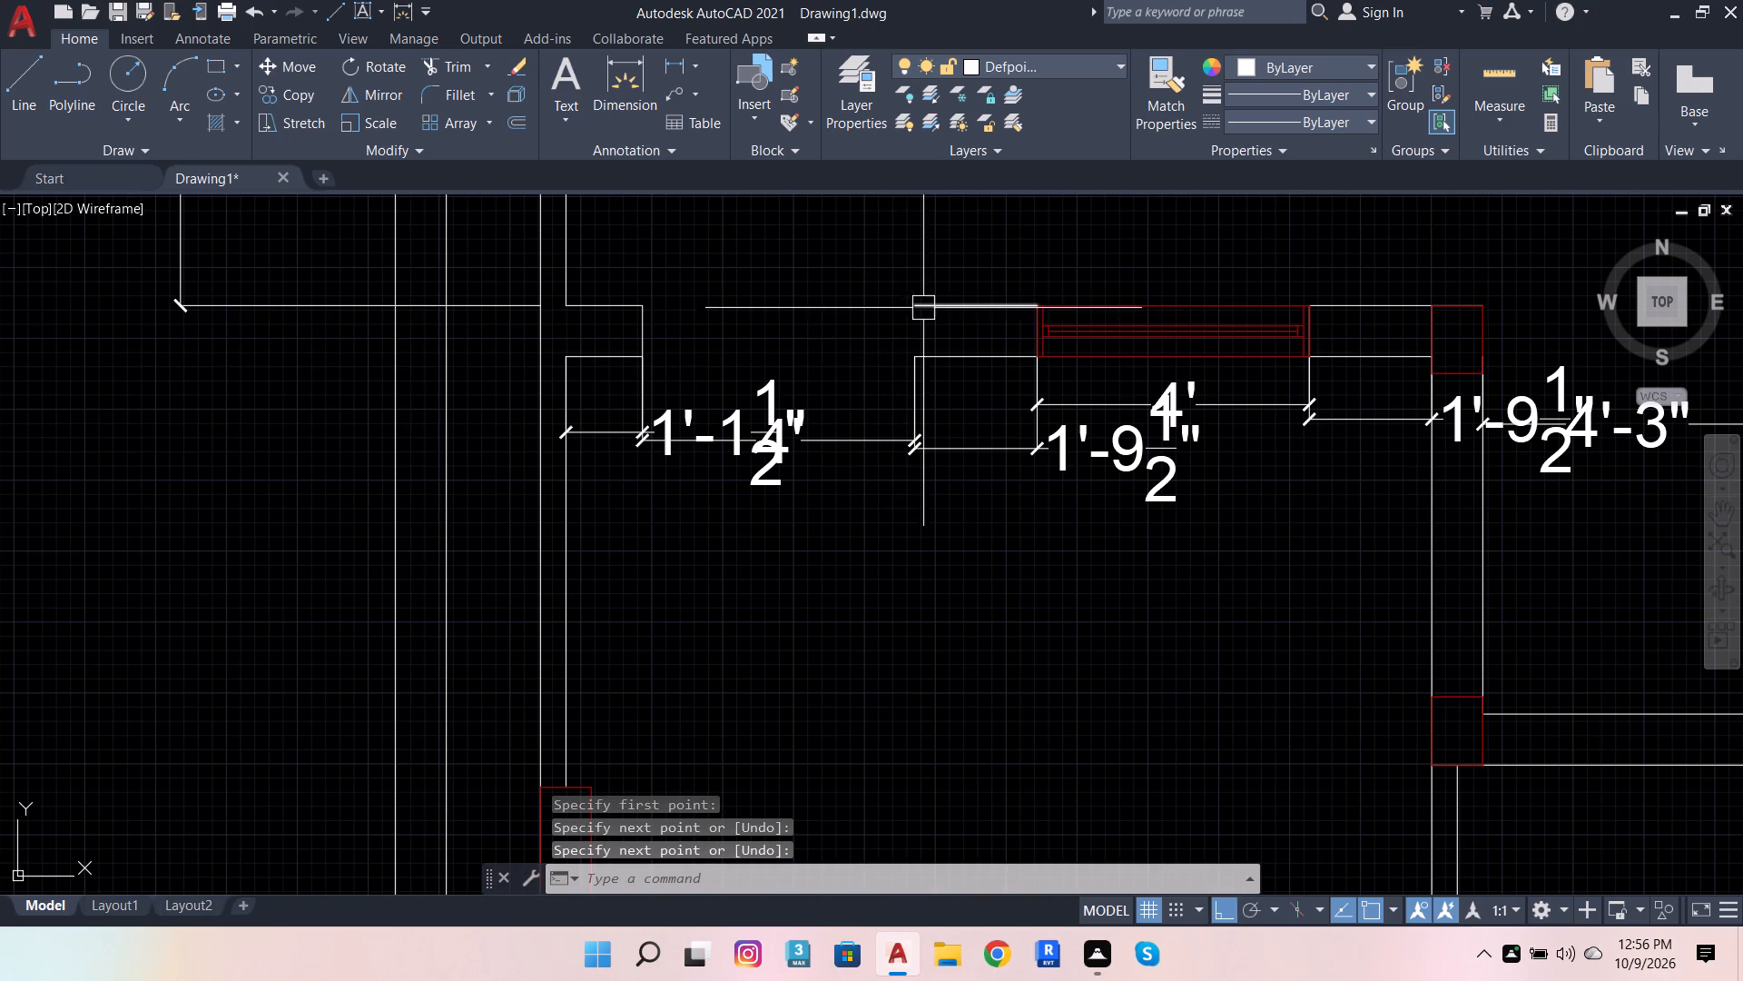
key(space)
click(912, 303)
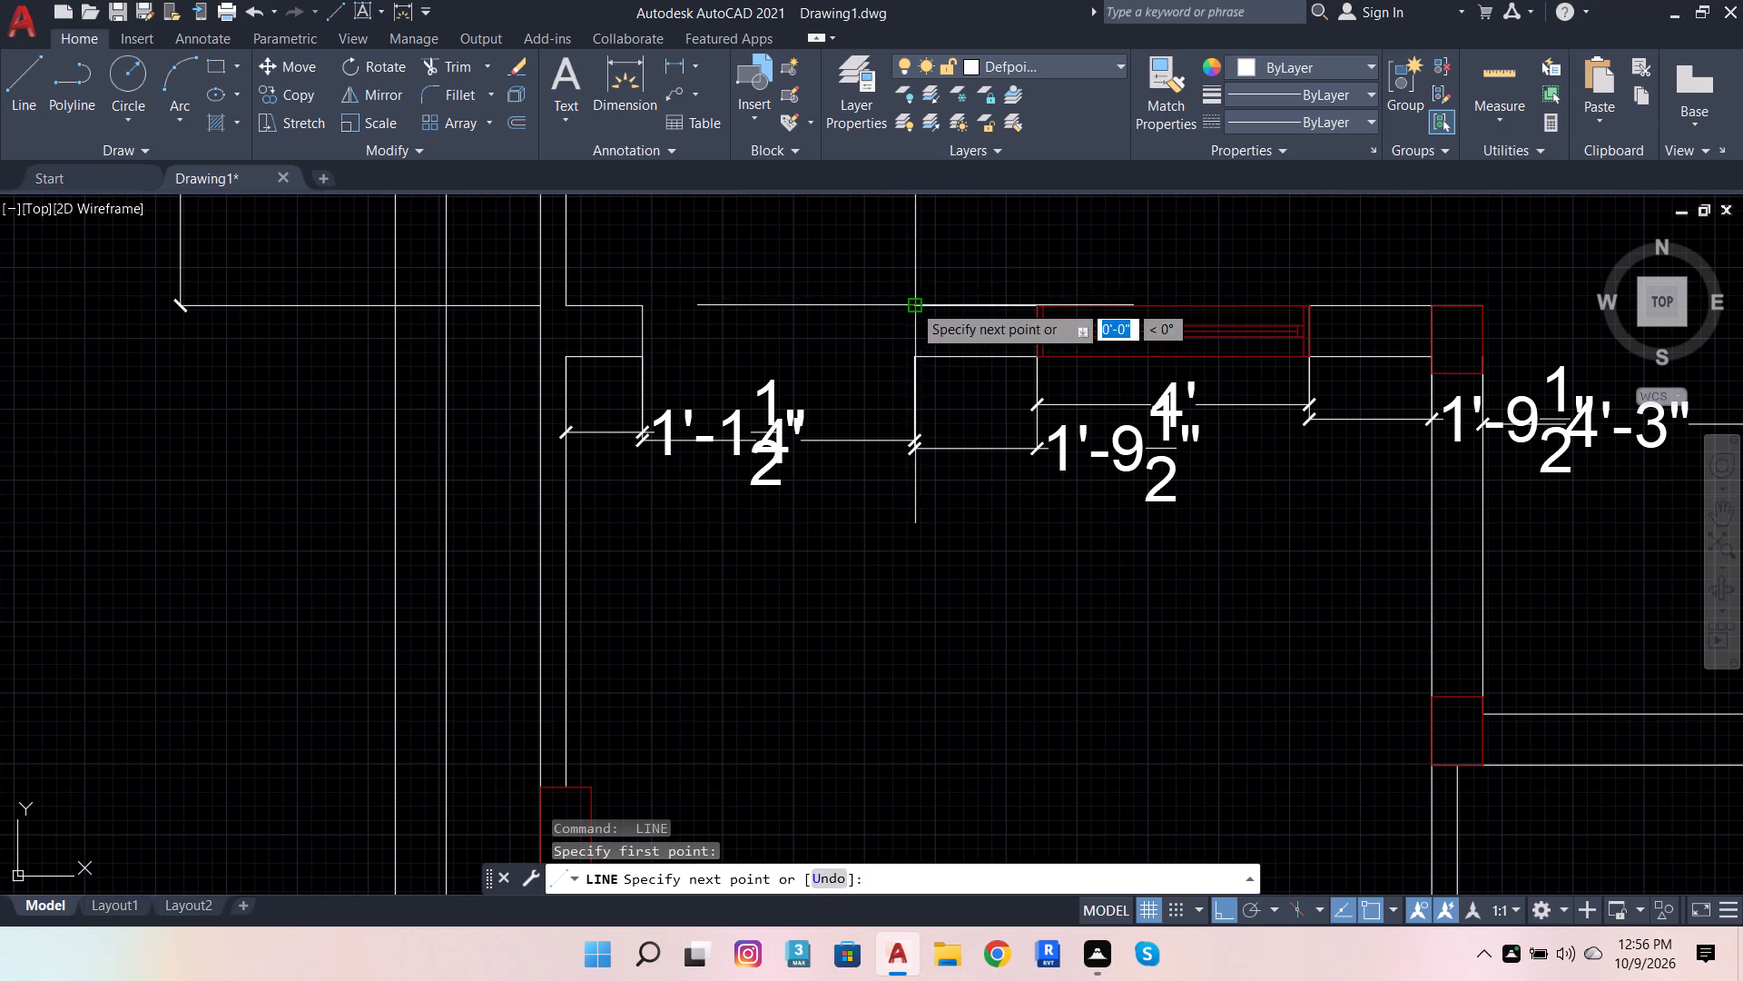
click(914, 352)
key(Escape)
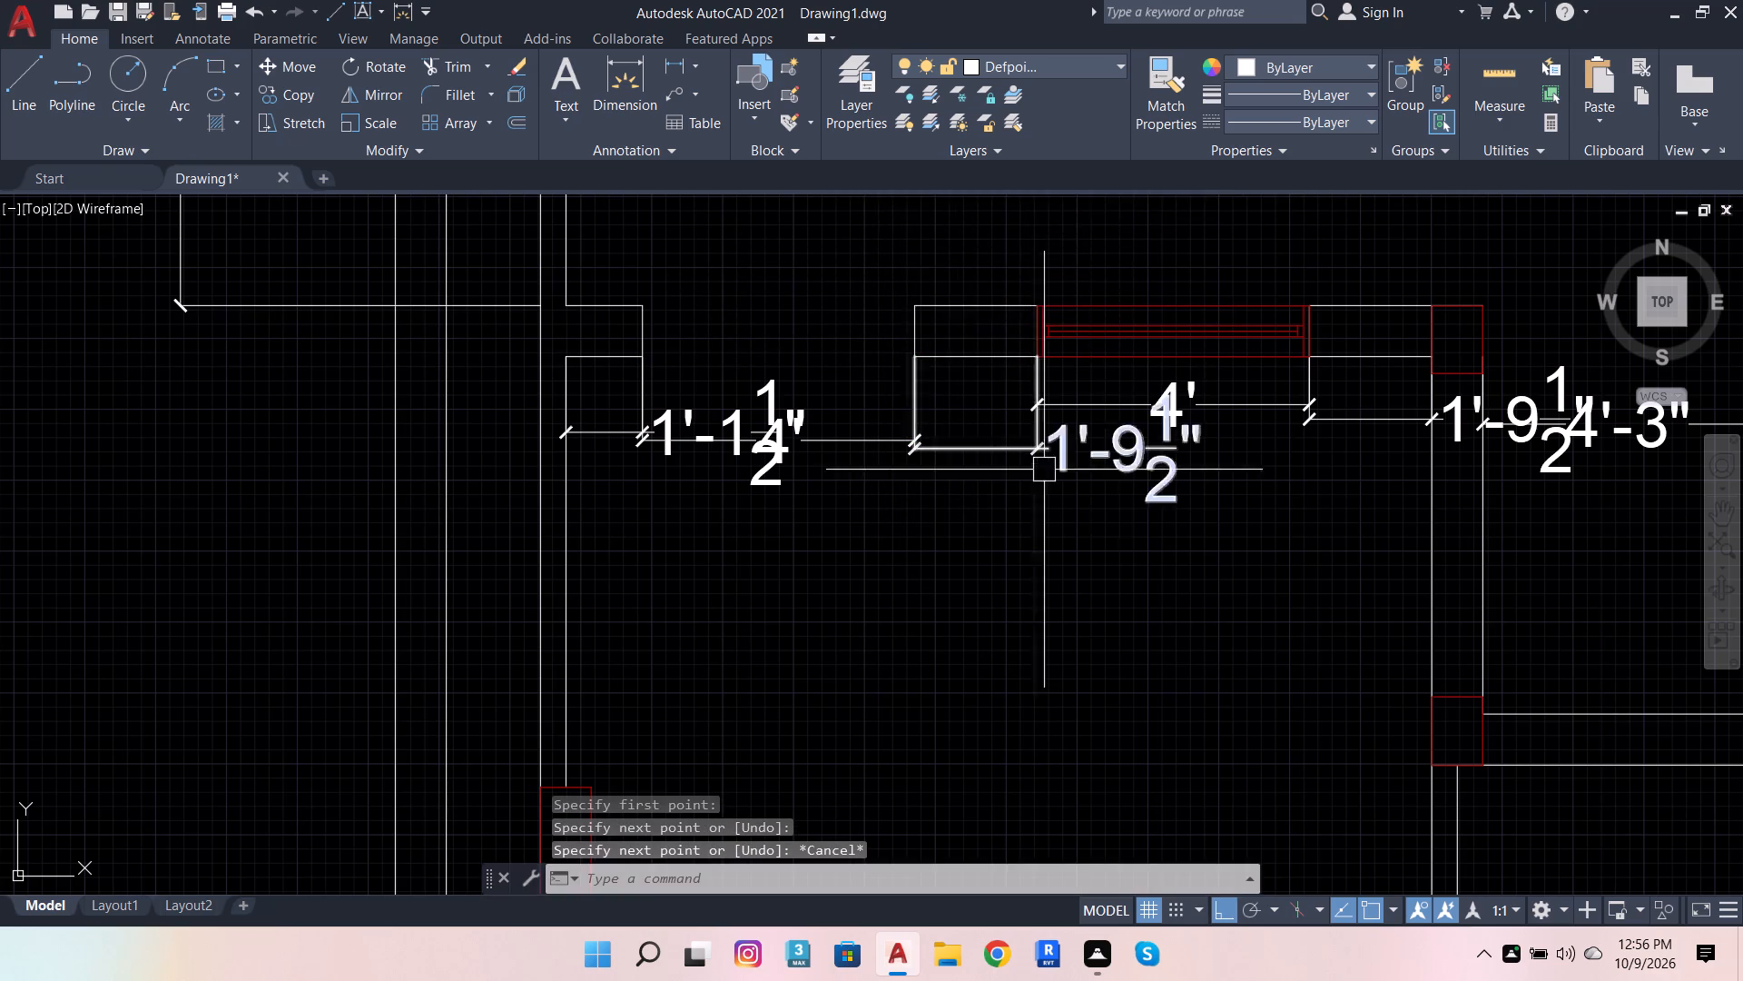
Draw a 2'-4" vertical line from the wall's lower line at the 4" dimension mark down to the horizontal line below.
scroll(1007, 431, down, 5)
scroll(1297, 237, up, 1)
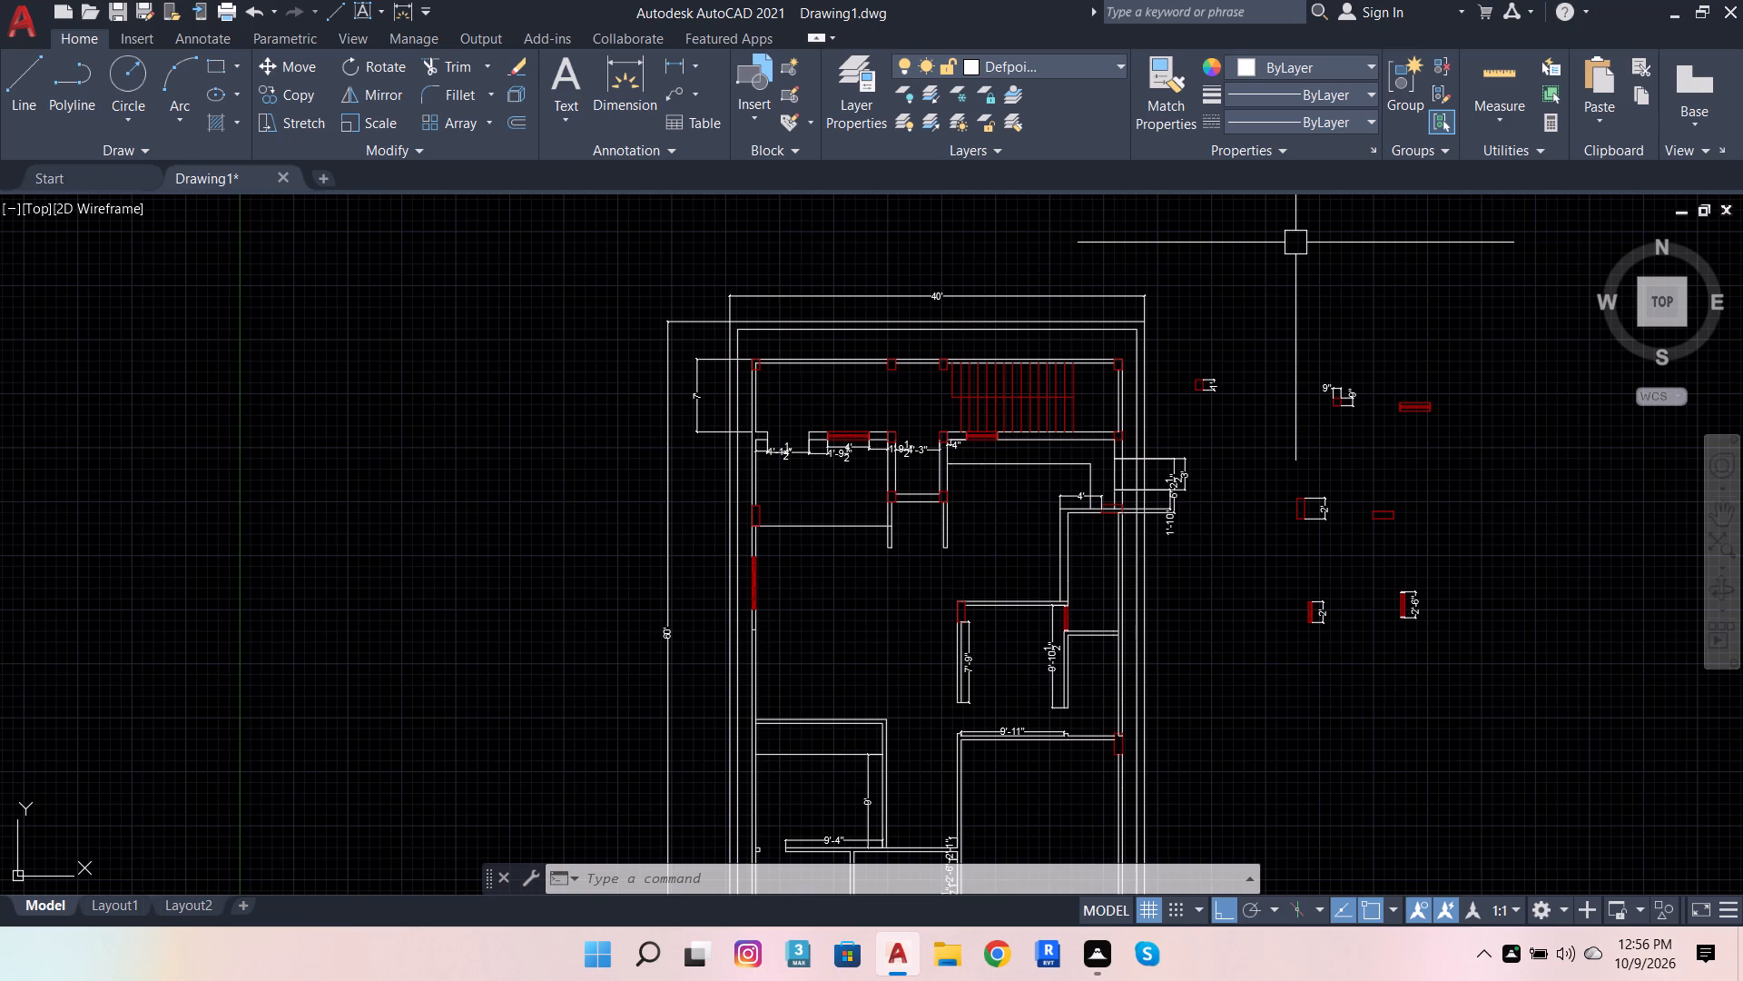
scroll(1155, 439, down, 1)
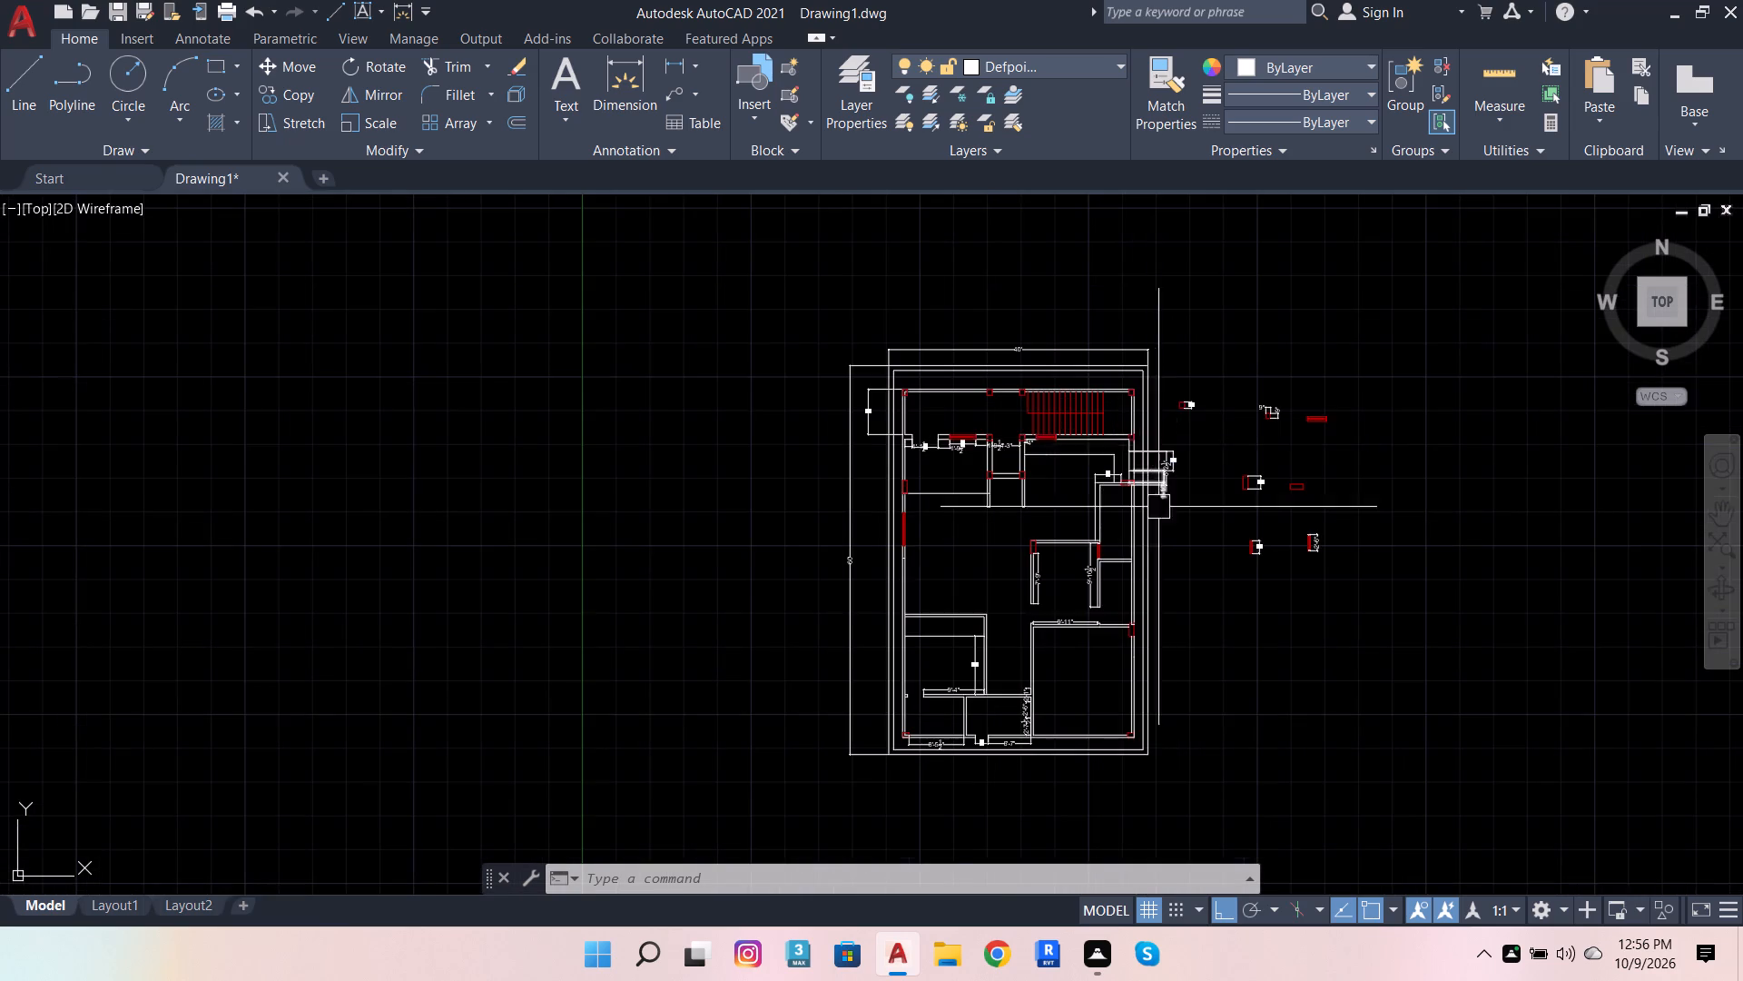
scroll(1158, 507, up, 3)
scroll(1190, 388, down, 1)
scroll(753, 251, up, 2)
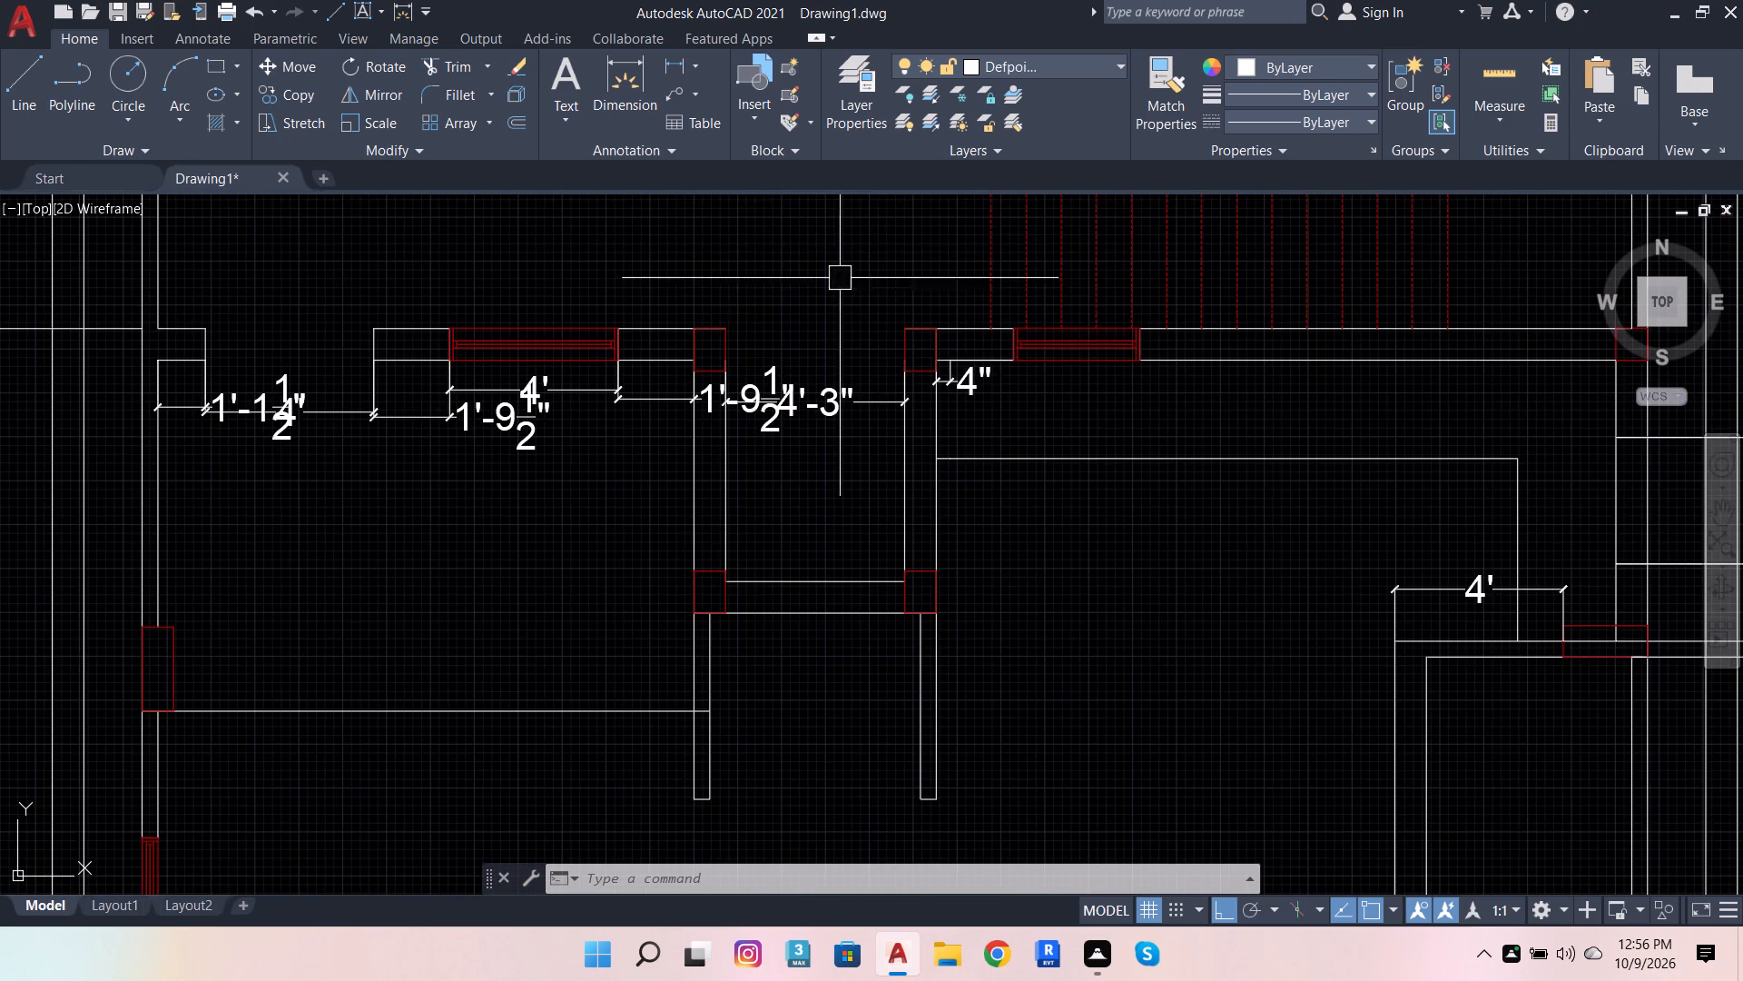
scroll(1067, 325, up, 1)
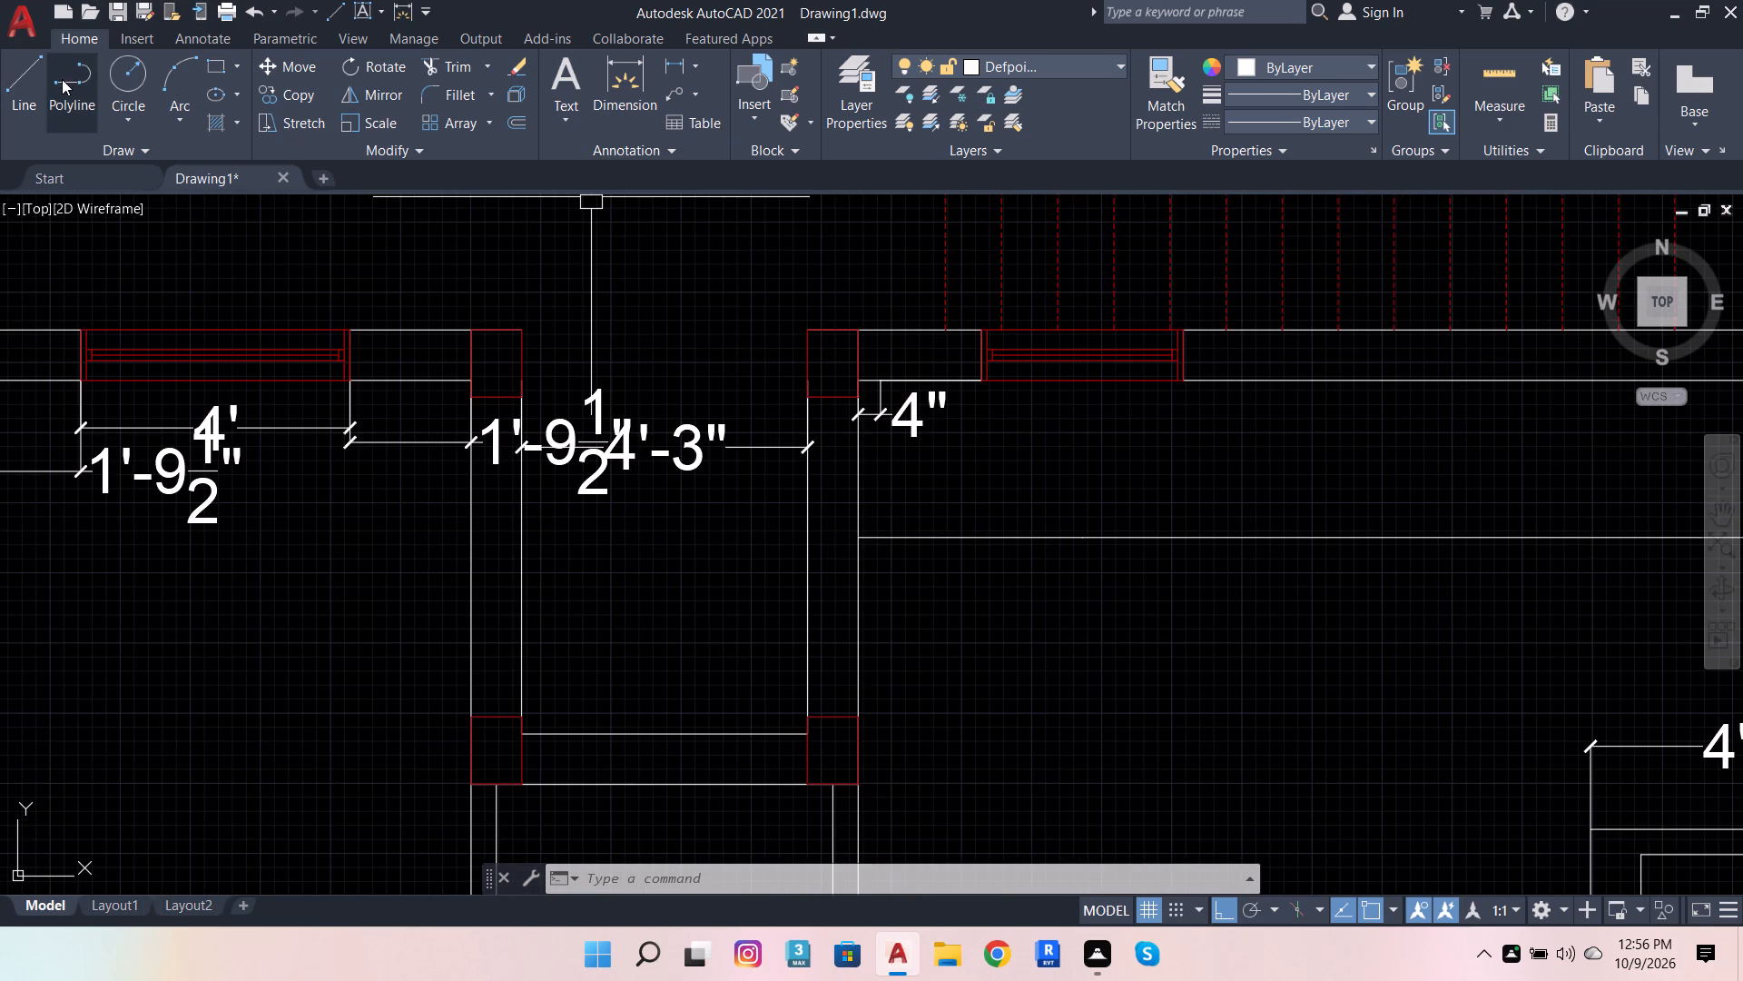
click(8, 76)
click(886, 379)
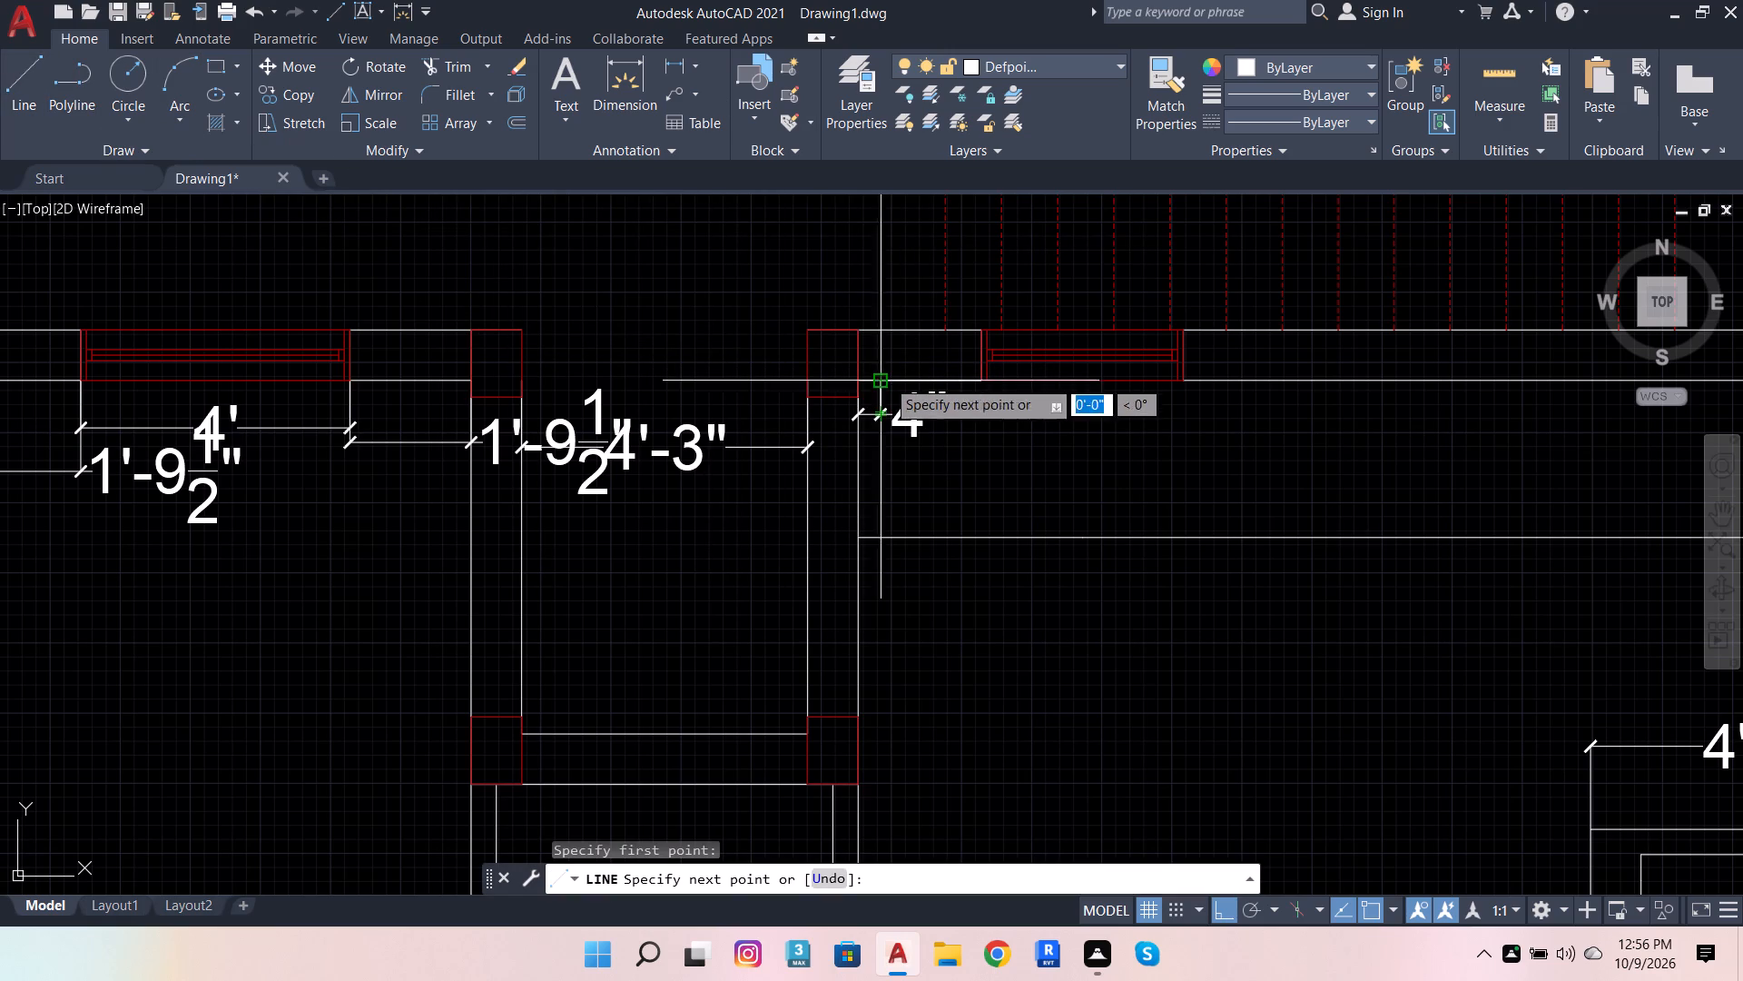
click(880, 540)
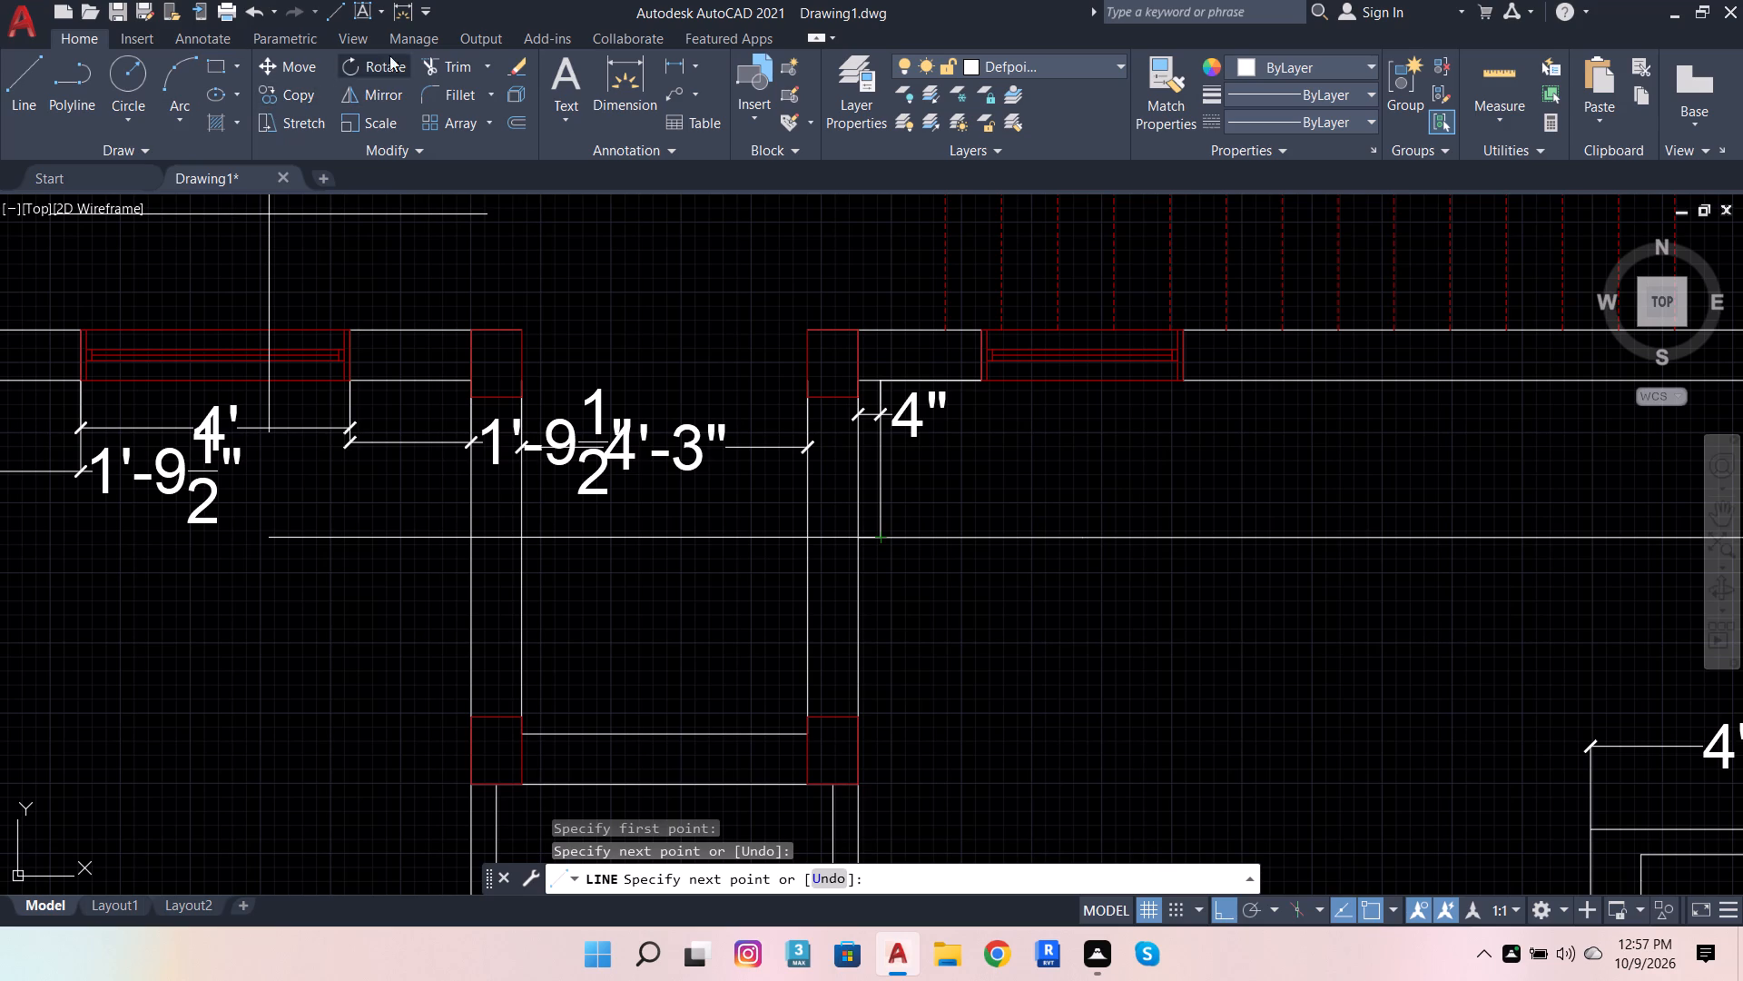
Trim the short piece of the horizontal line between the wall and the vertical line at the 4" dimension.
click(449, 61)
scroll(1039, 699, up, 2)
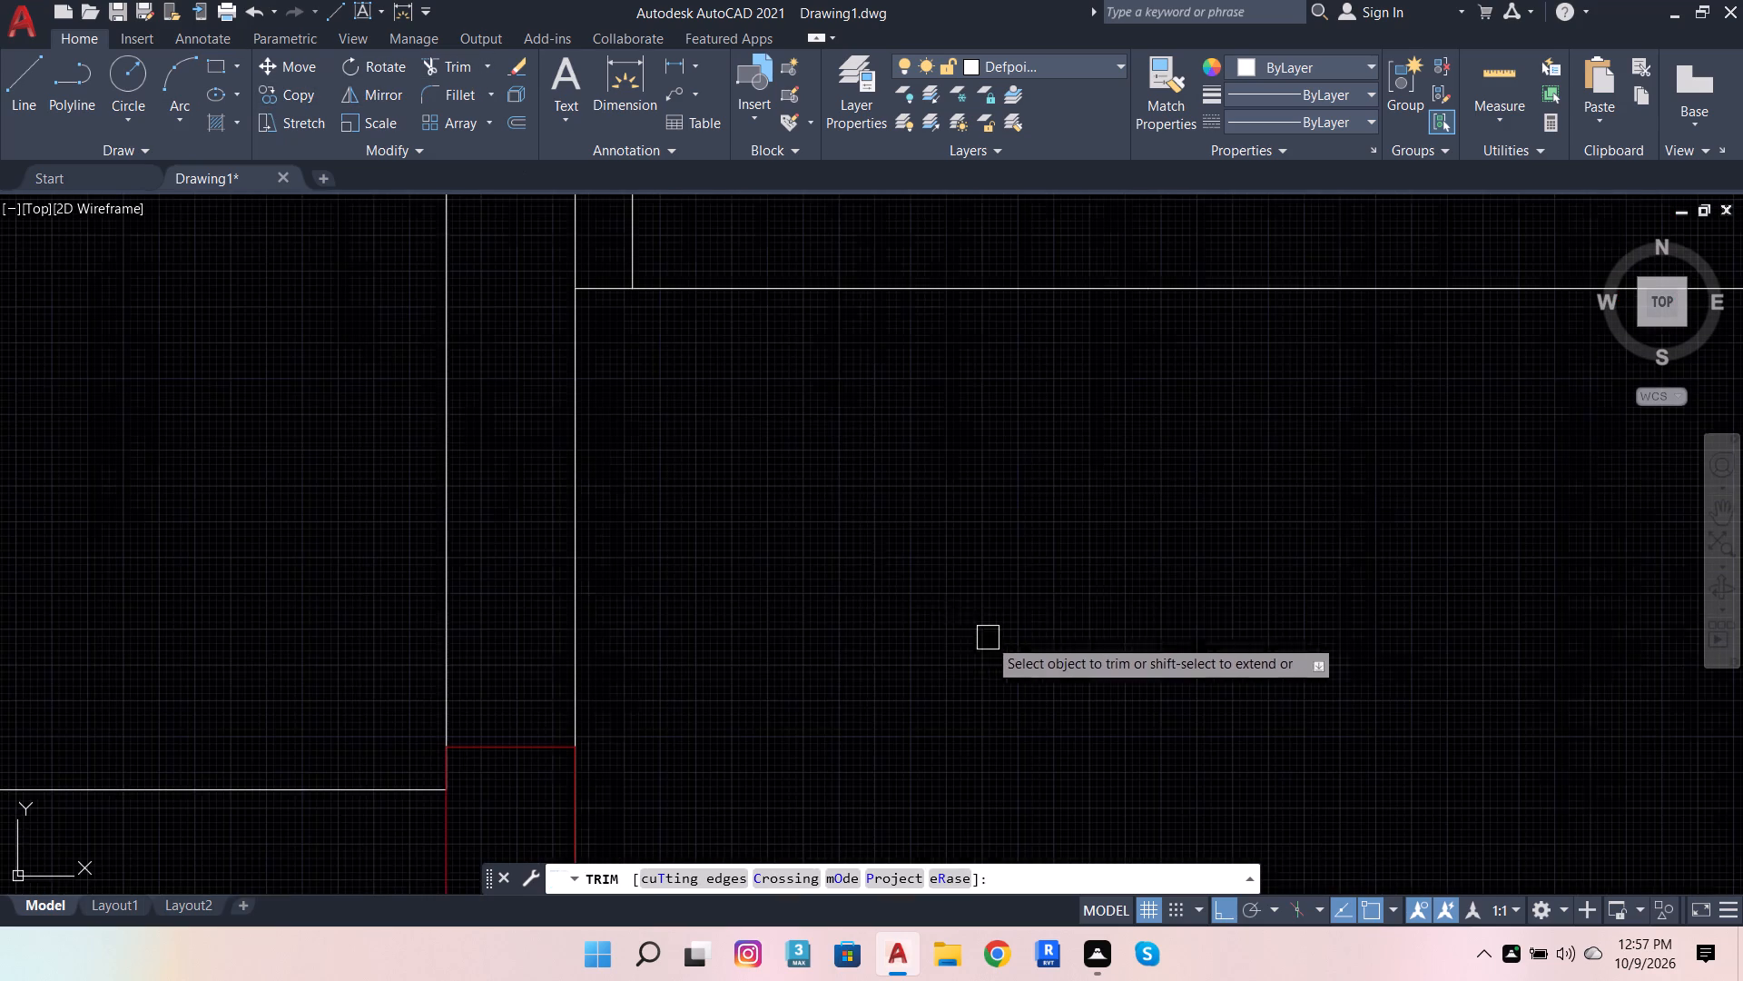
scroll(843, 585, down, 2)
scroll(776, 490, up, 2)
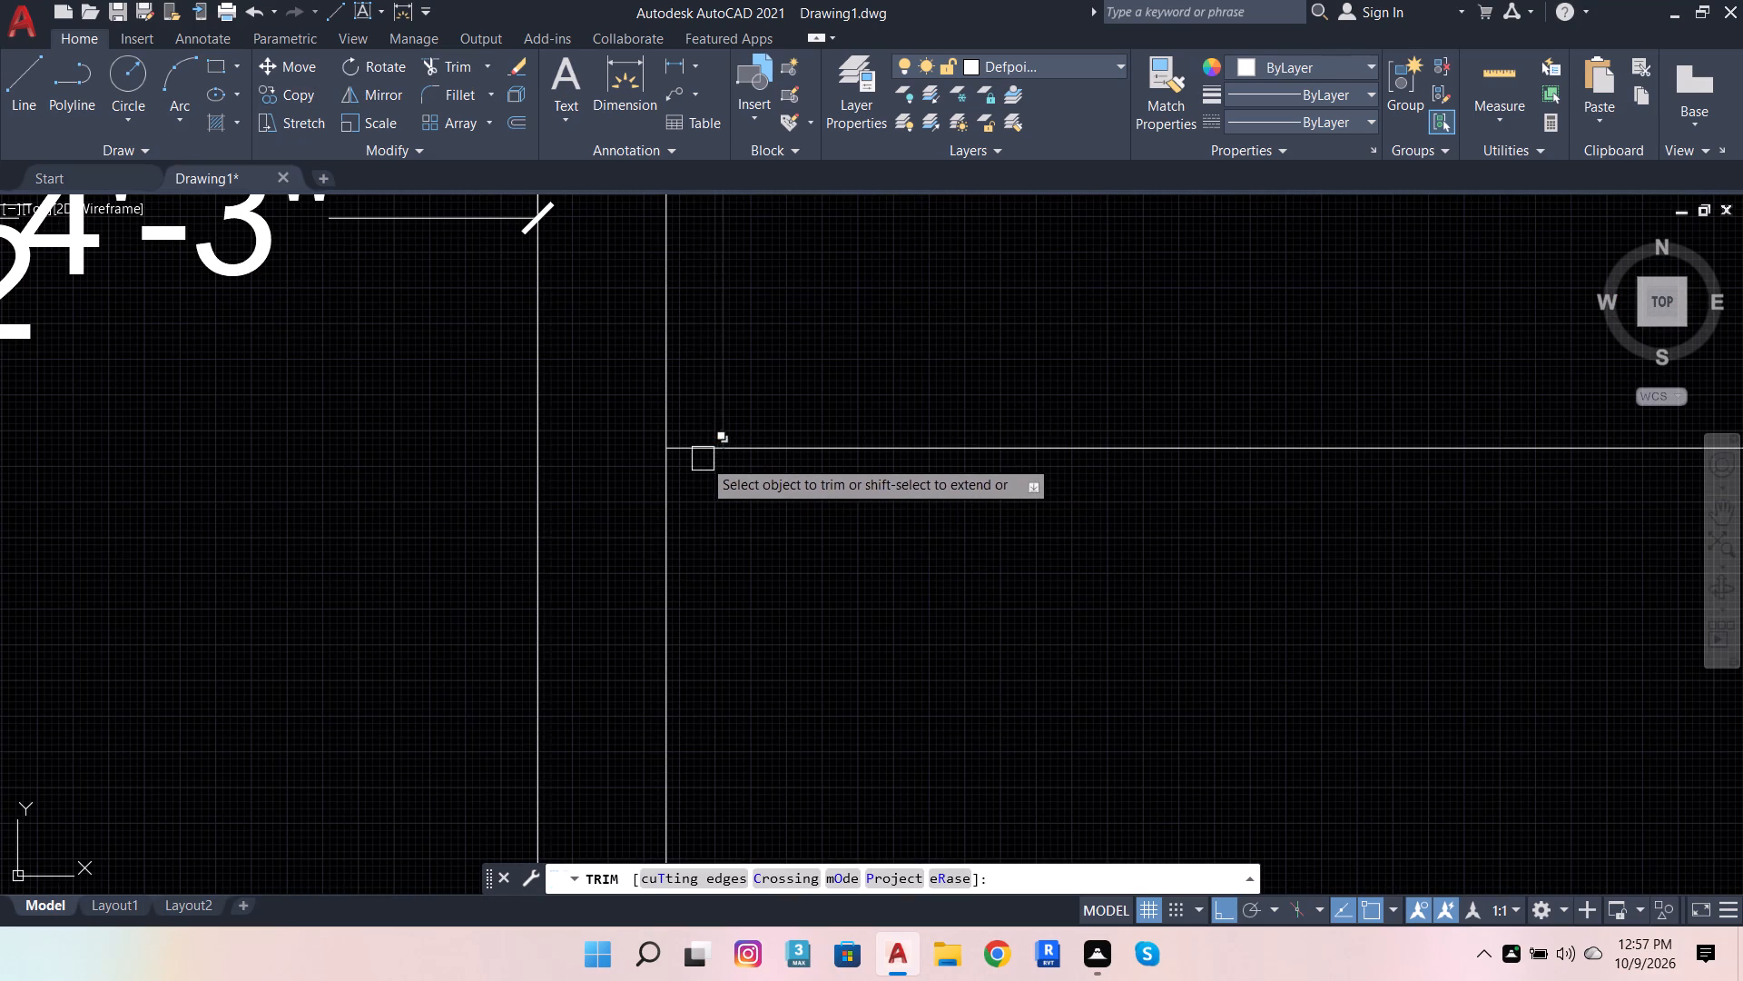
click(699, 459)
scroll(774, 527, down, 3)
scroll(869, 500, down, 1)
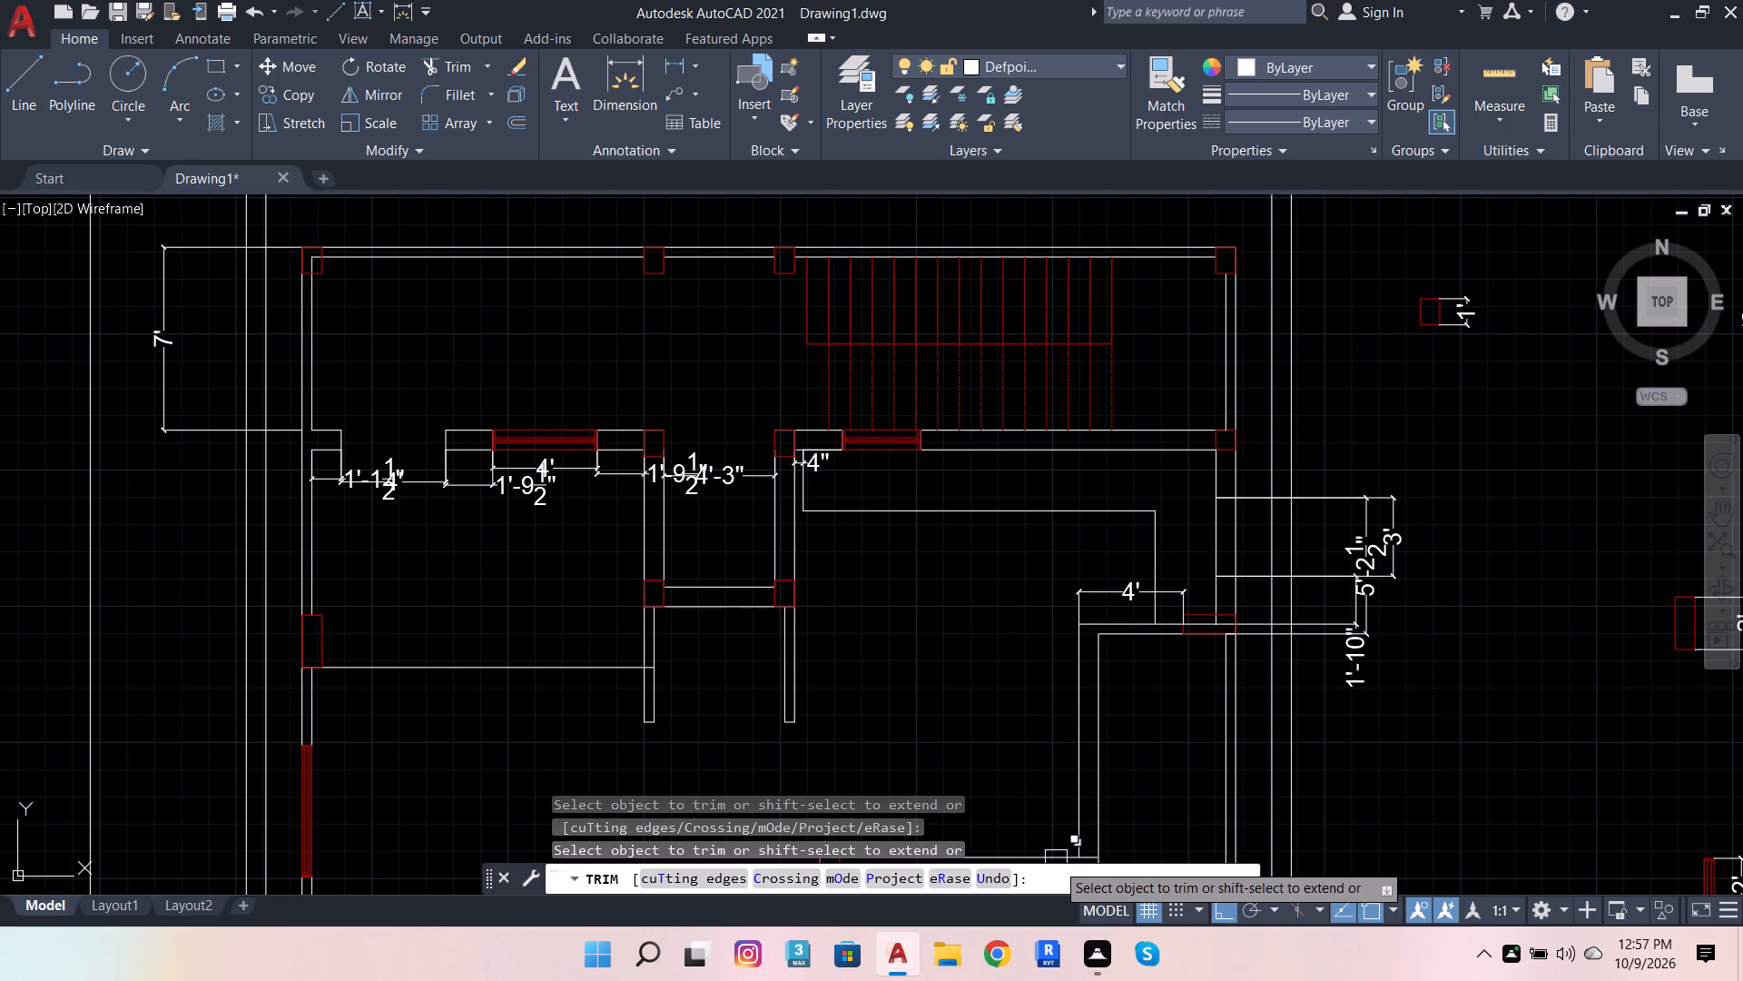
key(Escape)
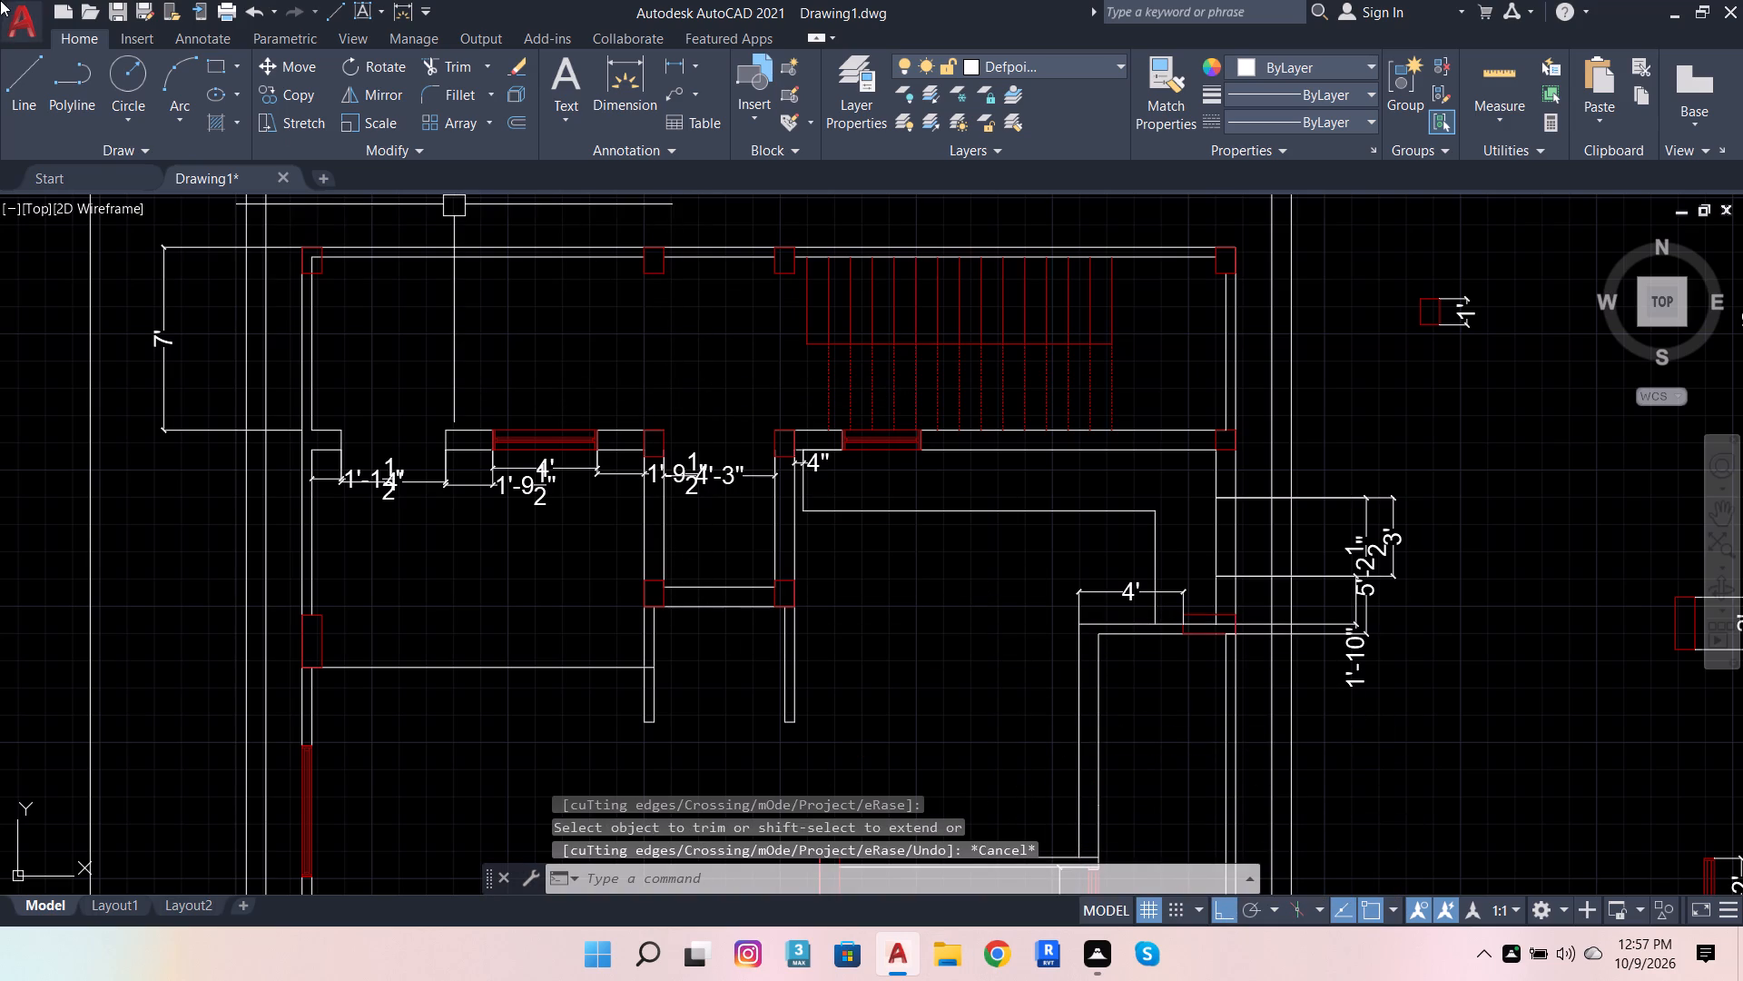
Draw a 9" by 9" wall stub from the left column into the 4'-3" passage, running its lower line back to the column's far side.
click(31, 70)
scroll(744, 442, up, 2)
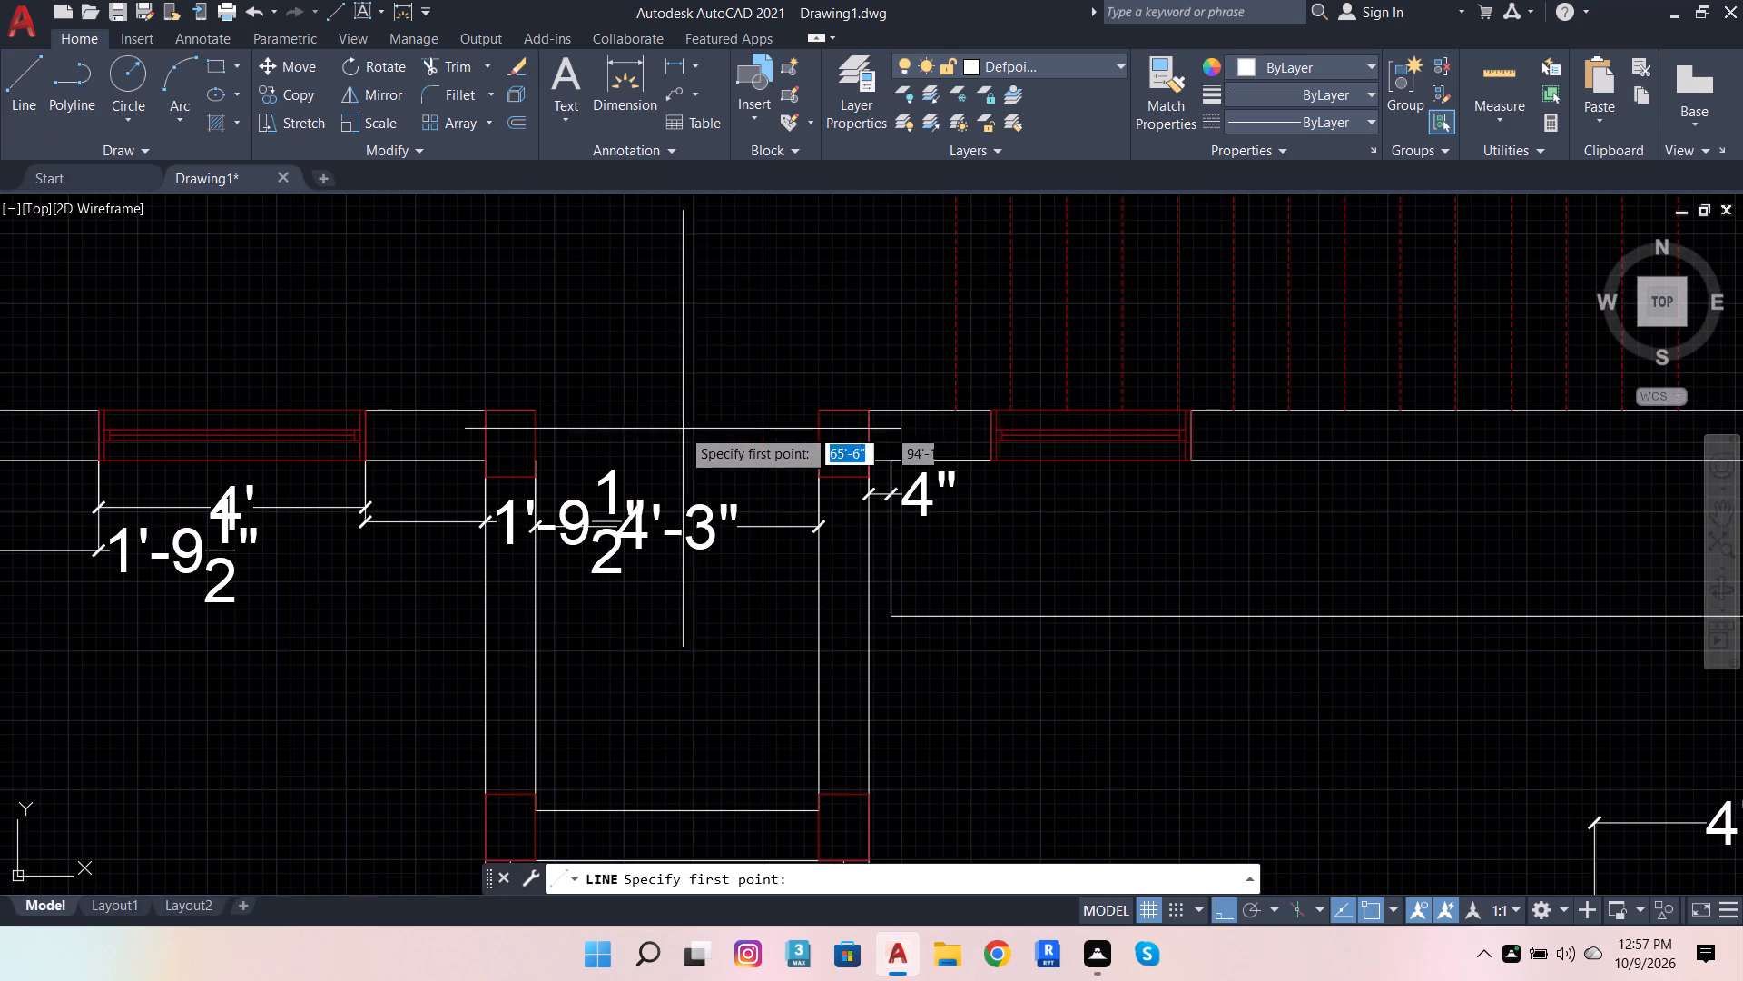
click(544, 411)
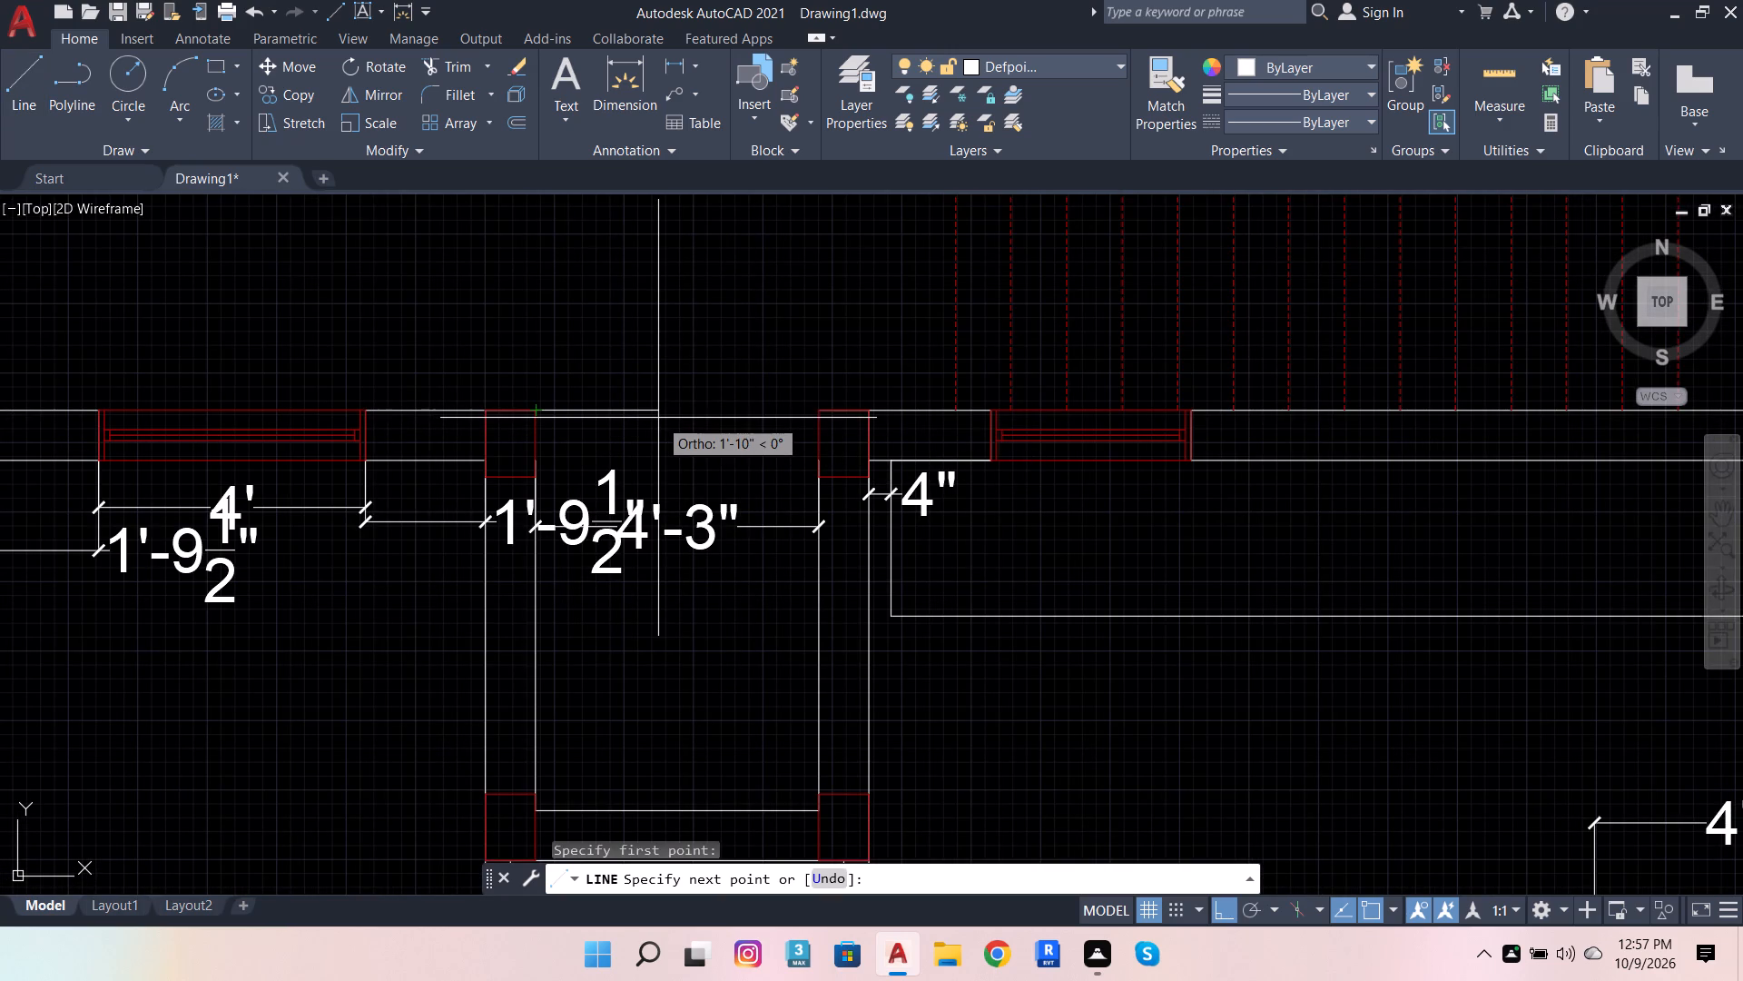
key(9)
key(Return)
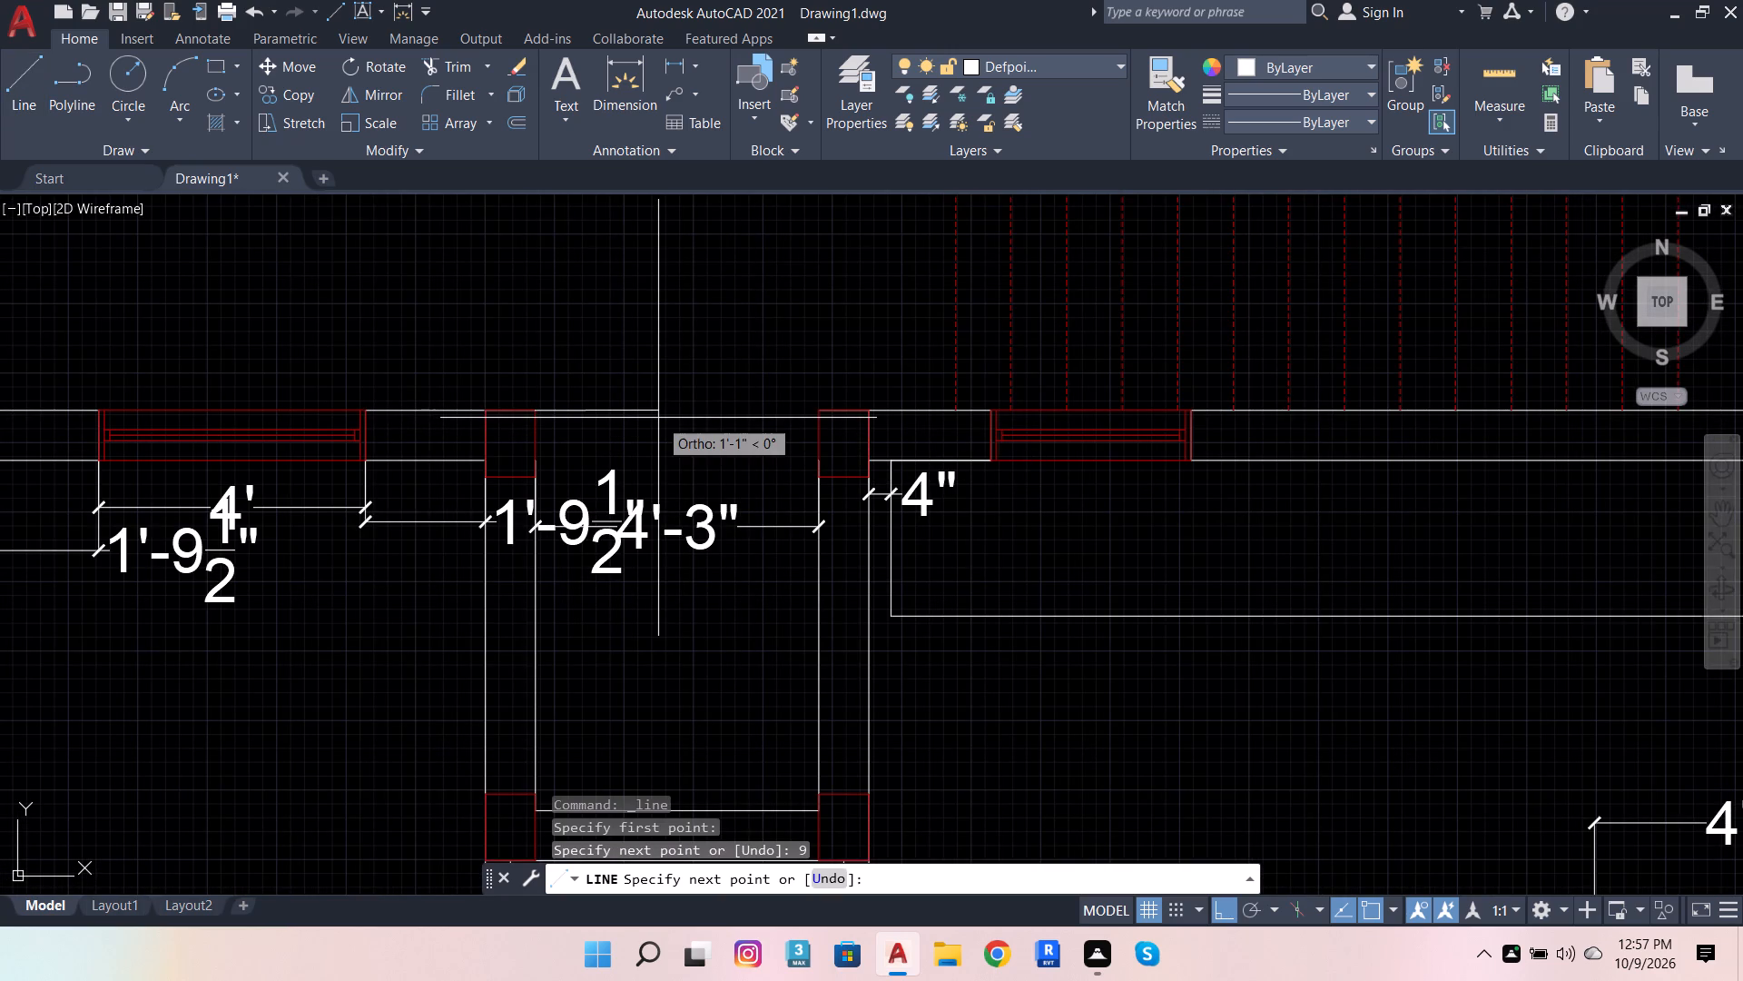
scroll(599, 456, up, 2)
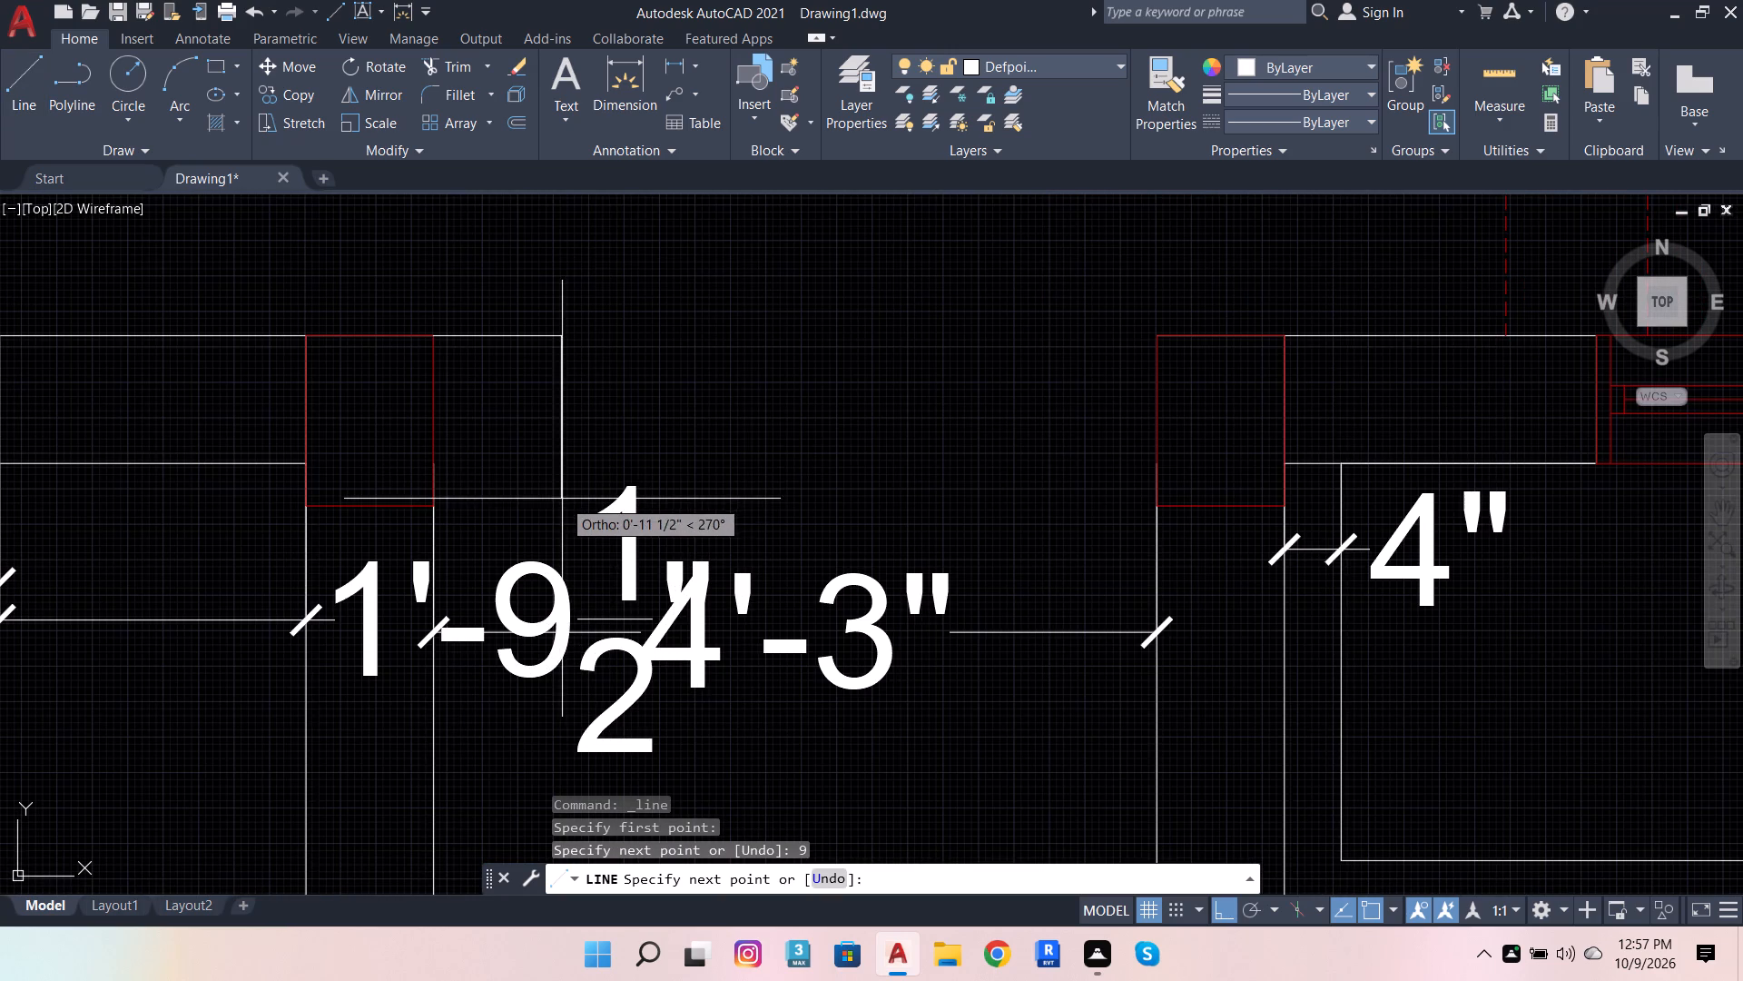
key(9)
key(Return)
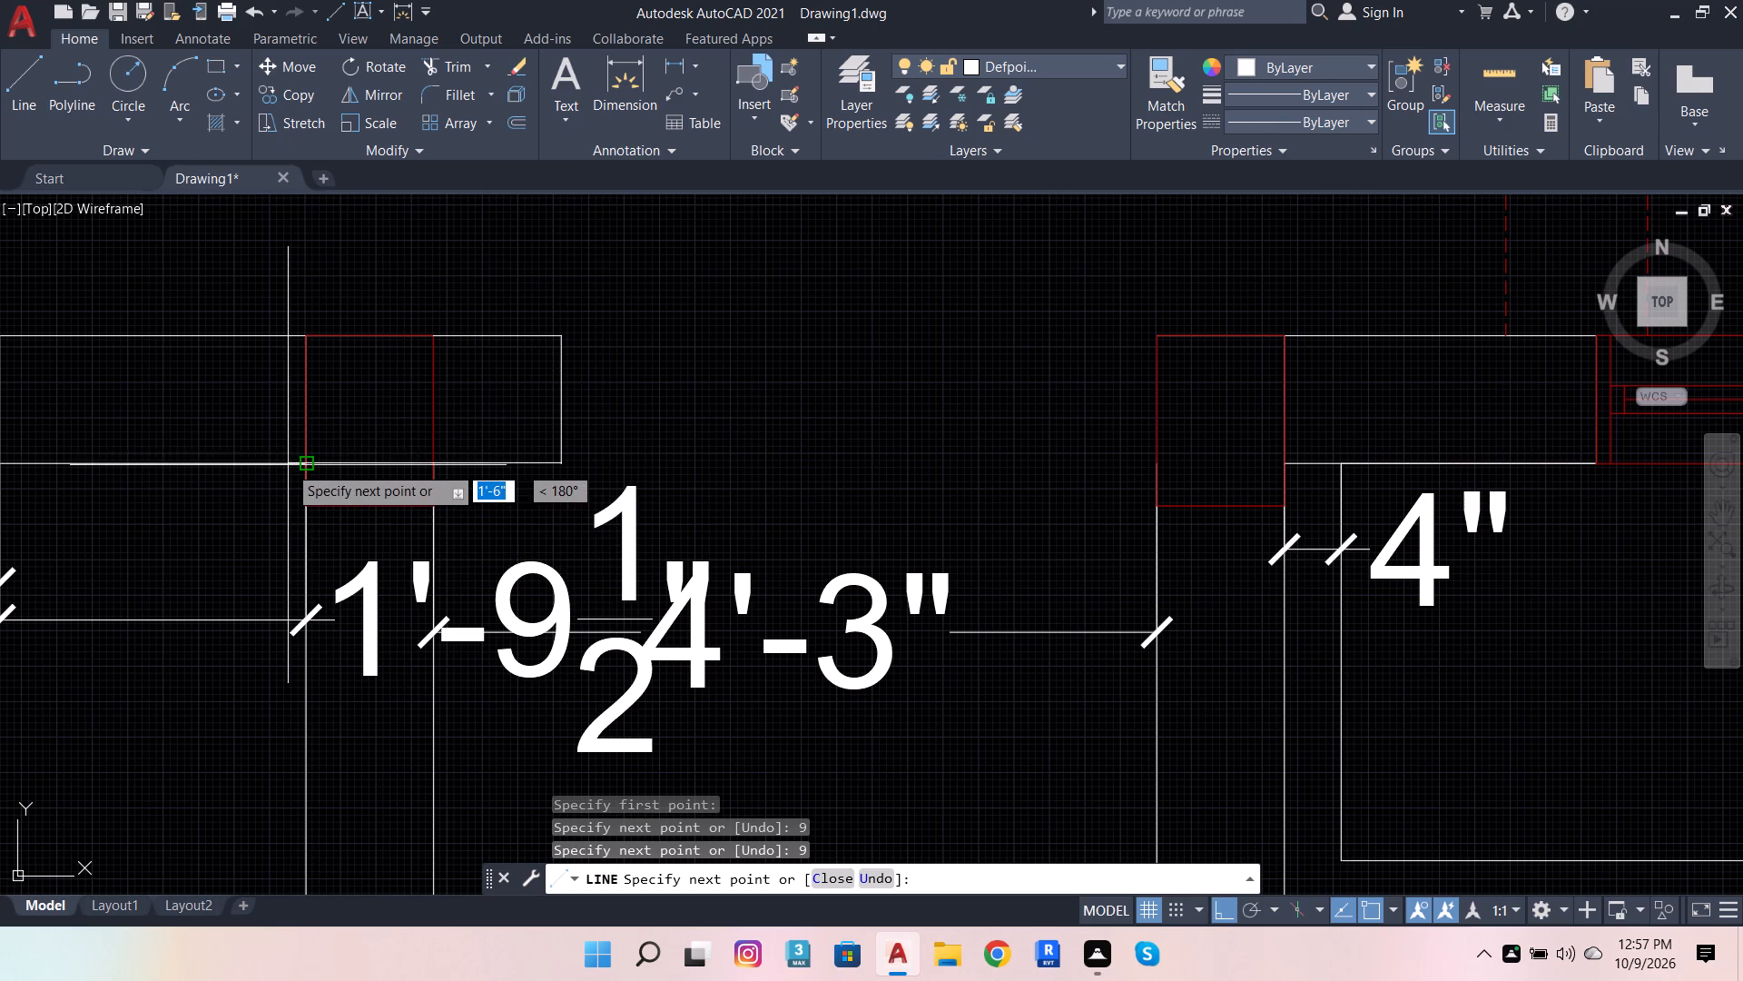
click(317, 469)
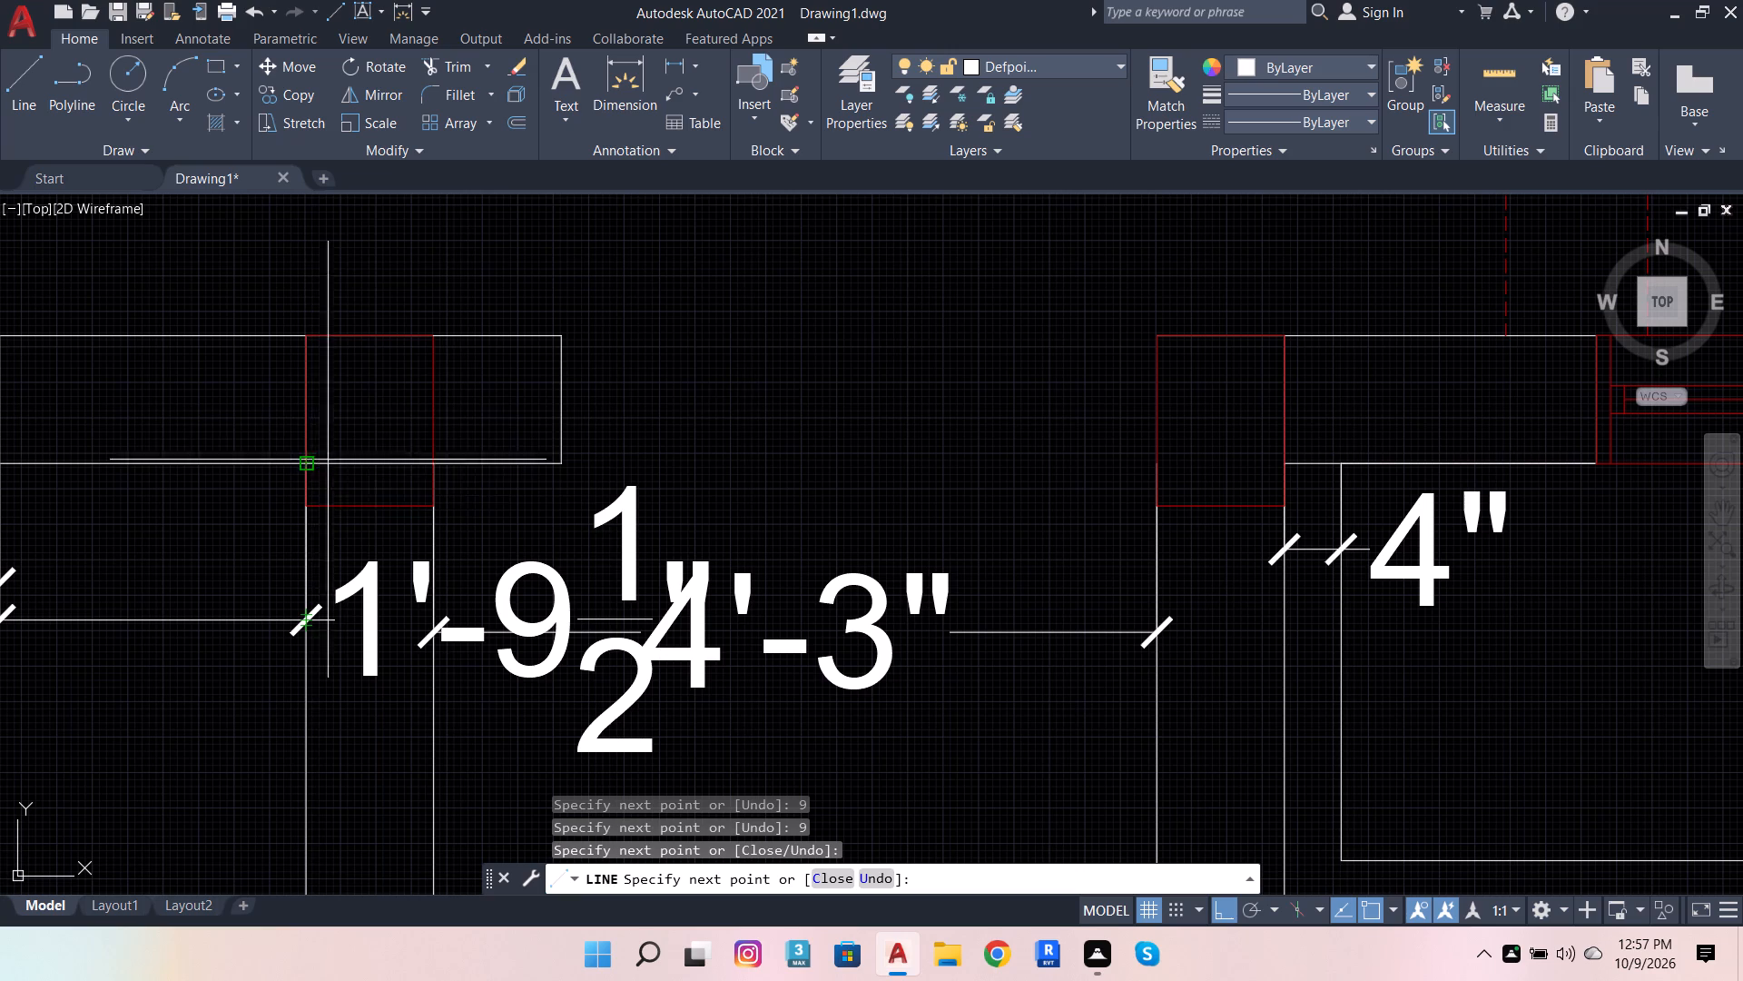
key(space)
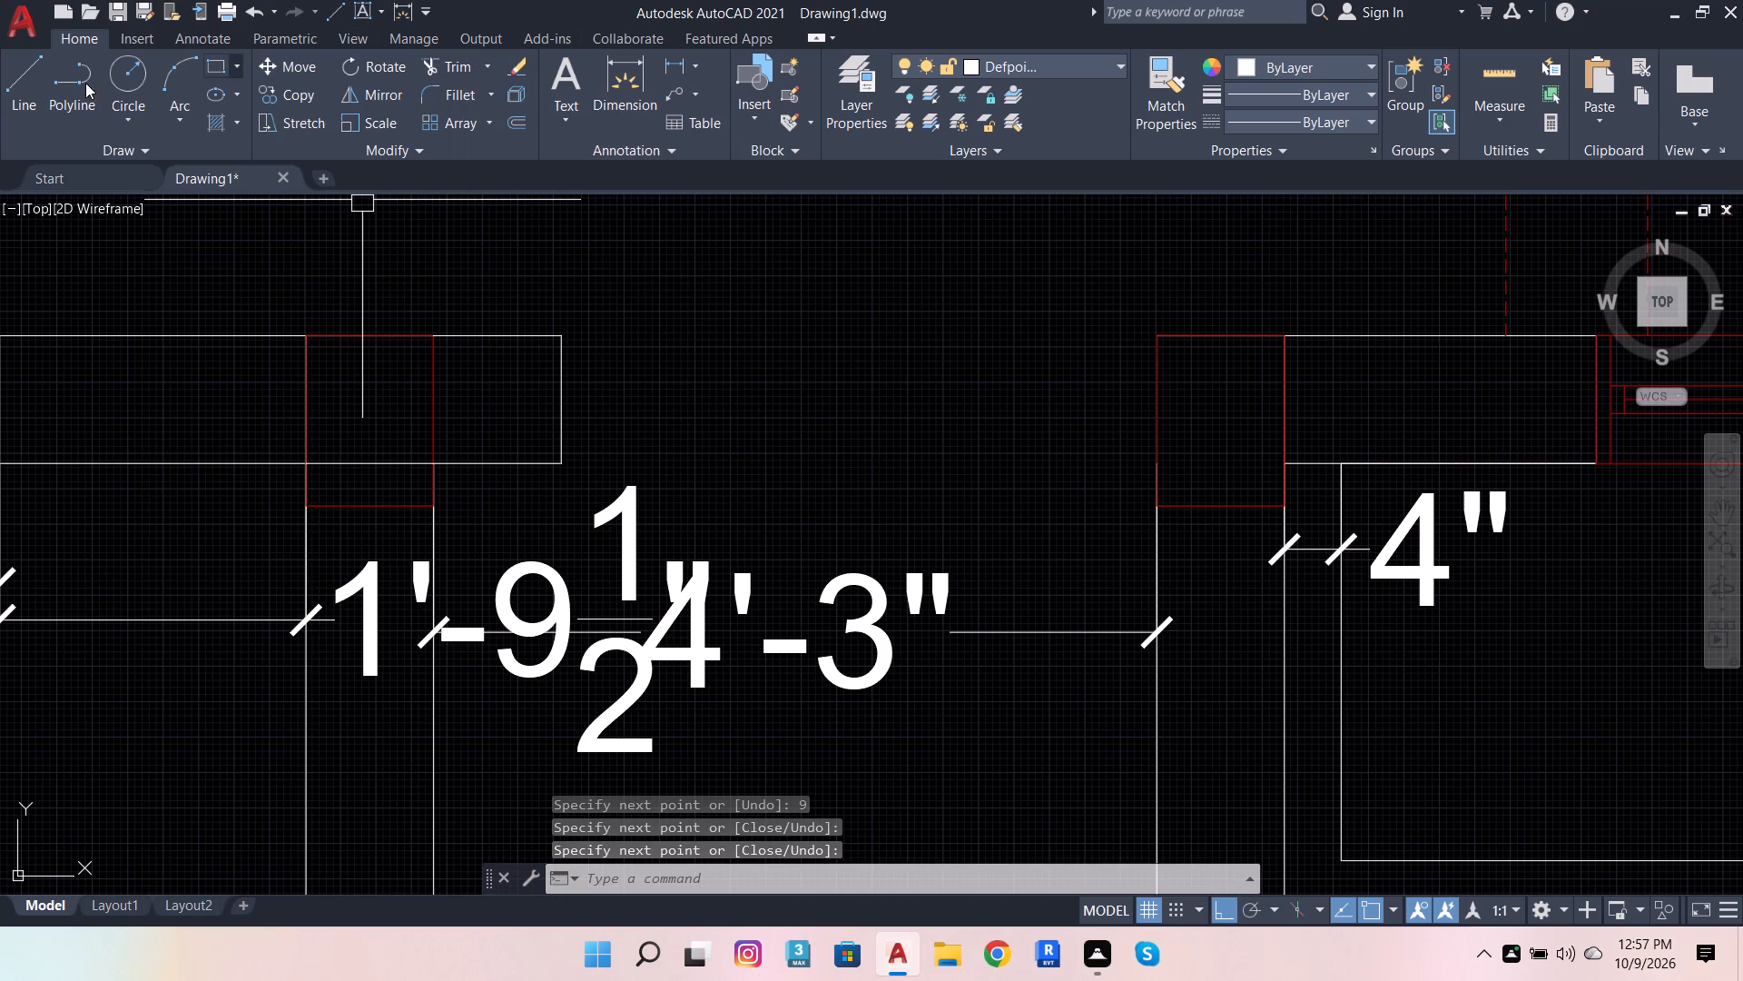
Draw a matching 9" by 9" wall stub from the right column, running its lower line to the column's far side.
click(13, 96)
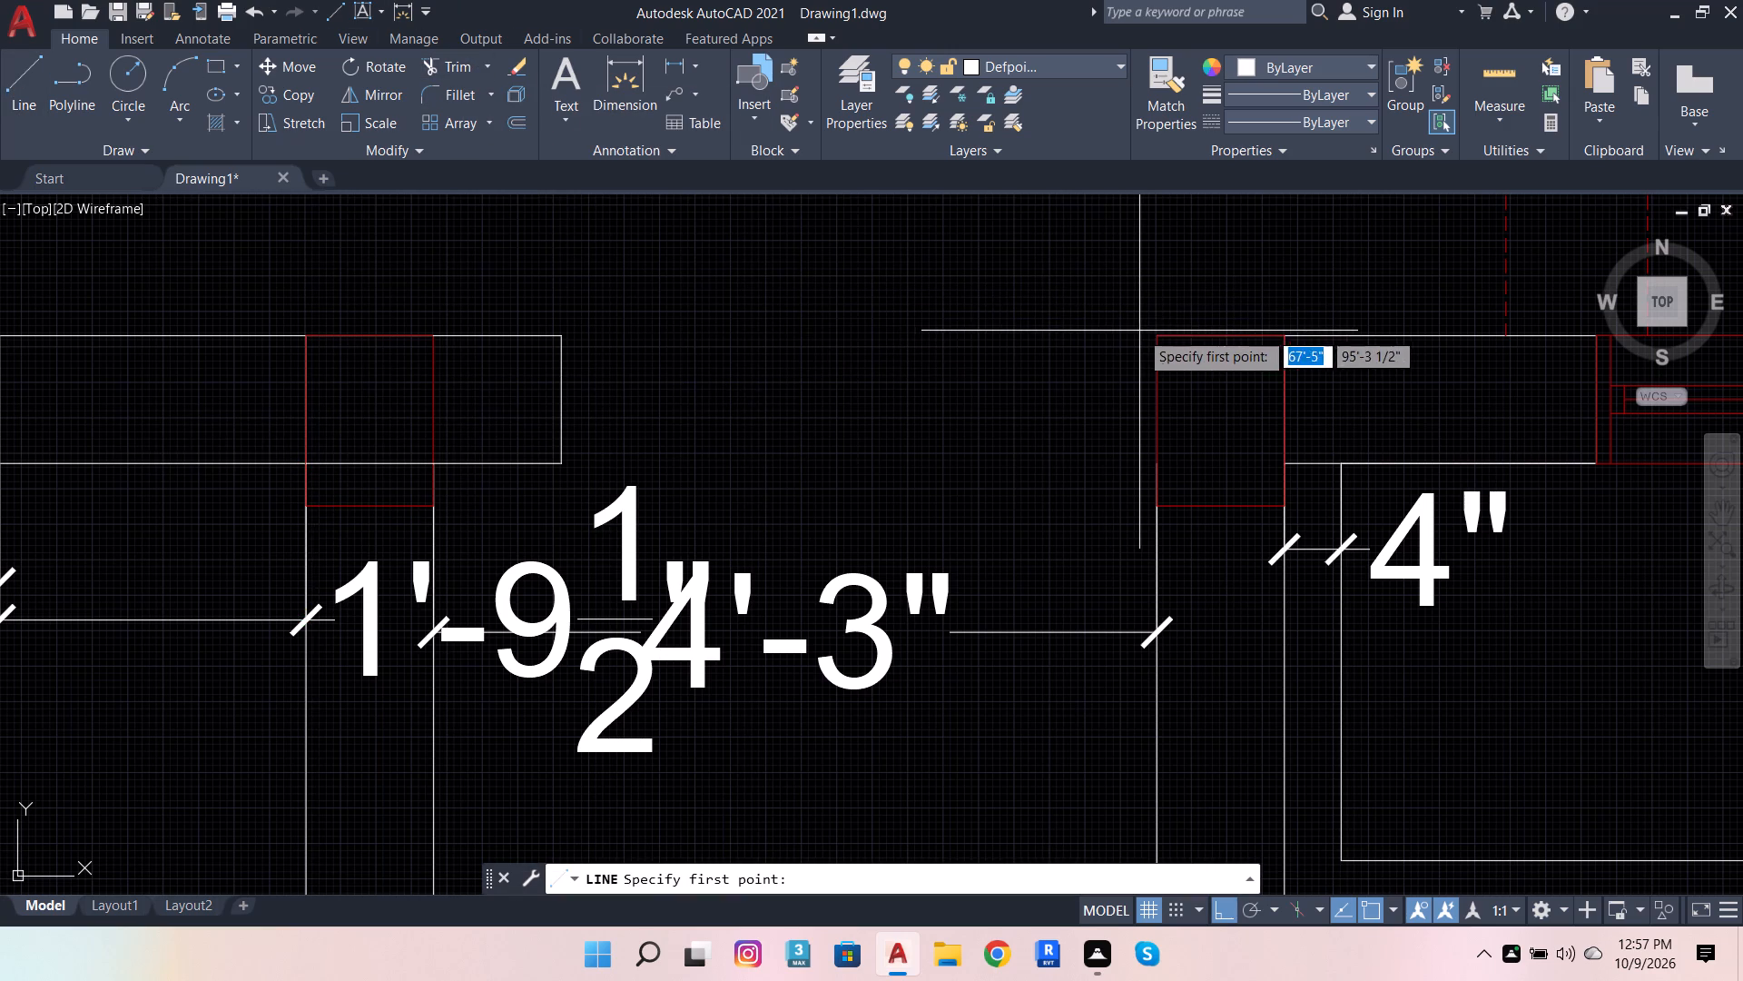
click(1153, 334)
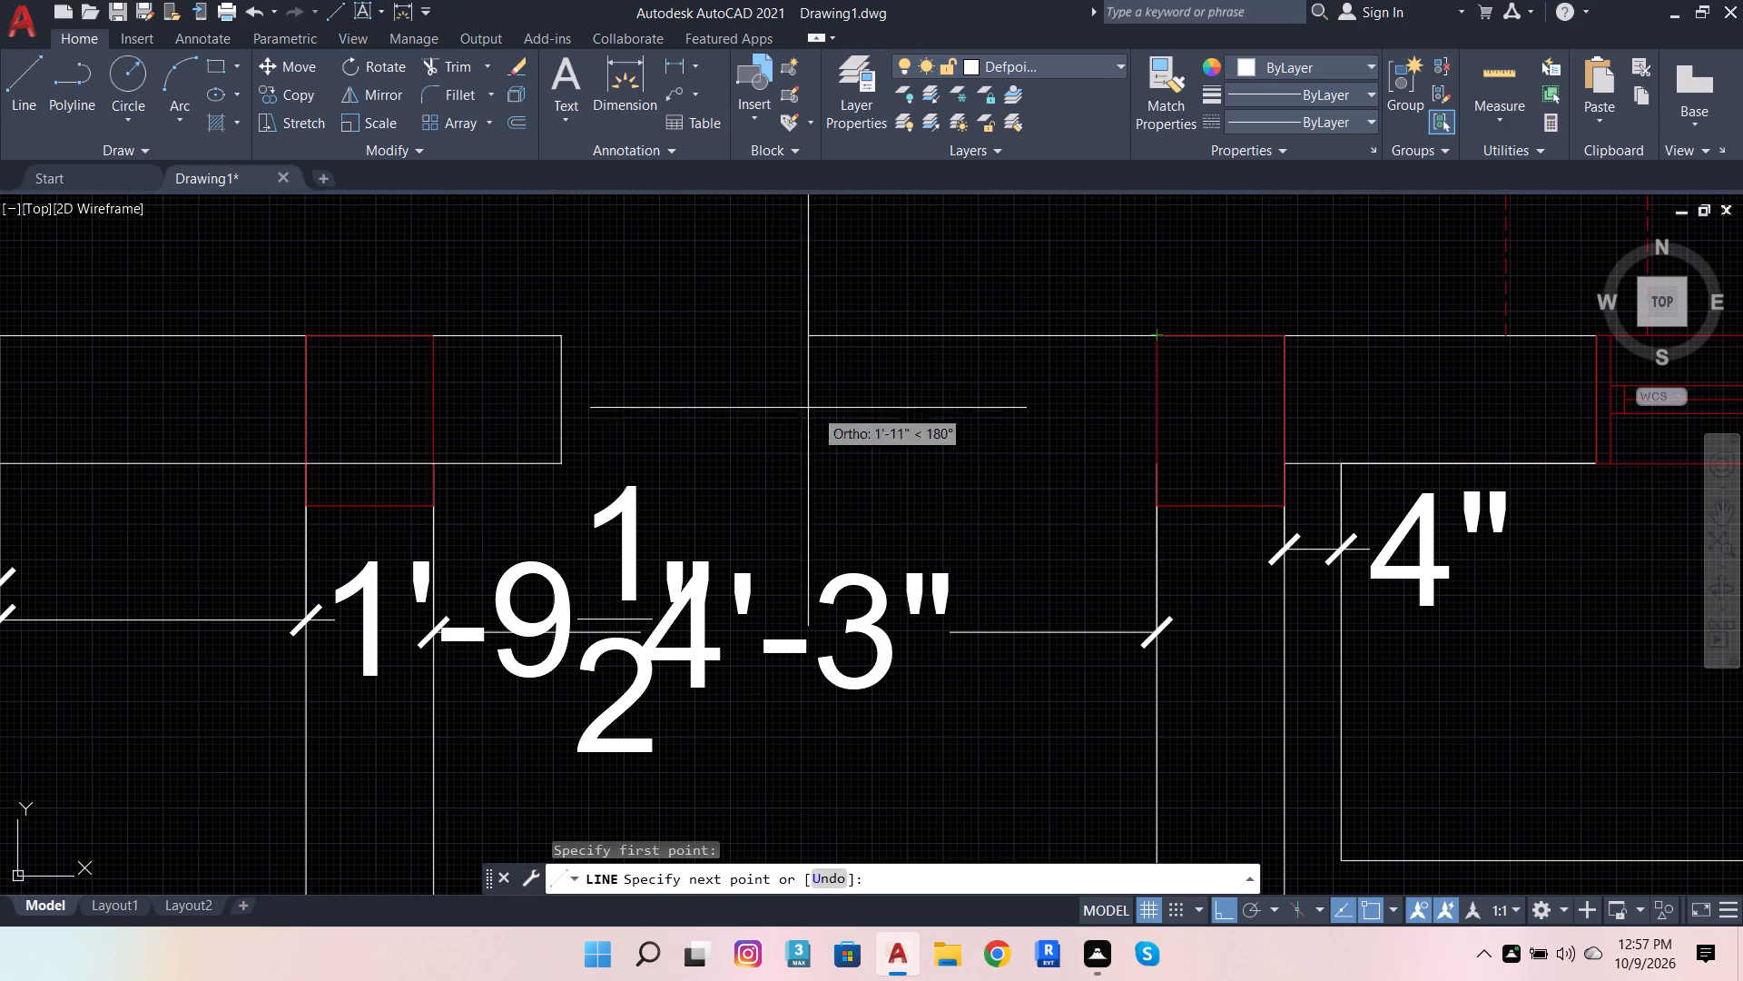
key(9)
key(Return)
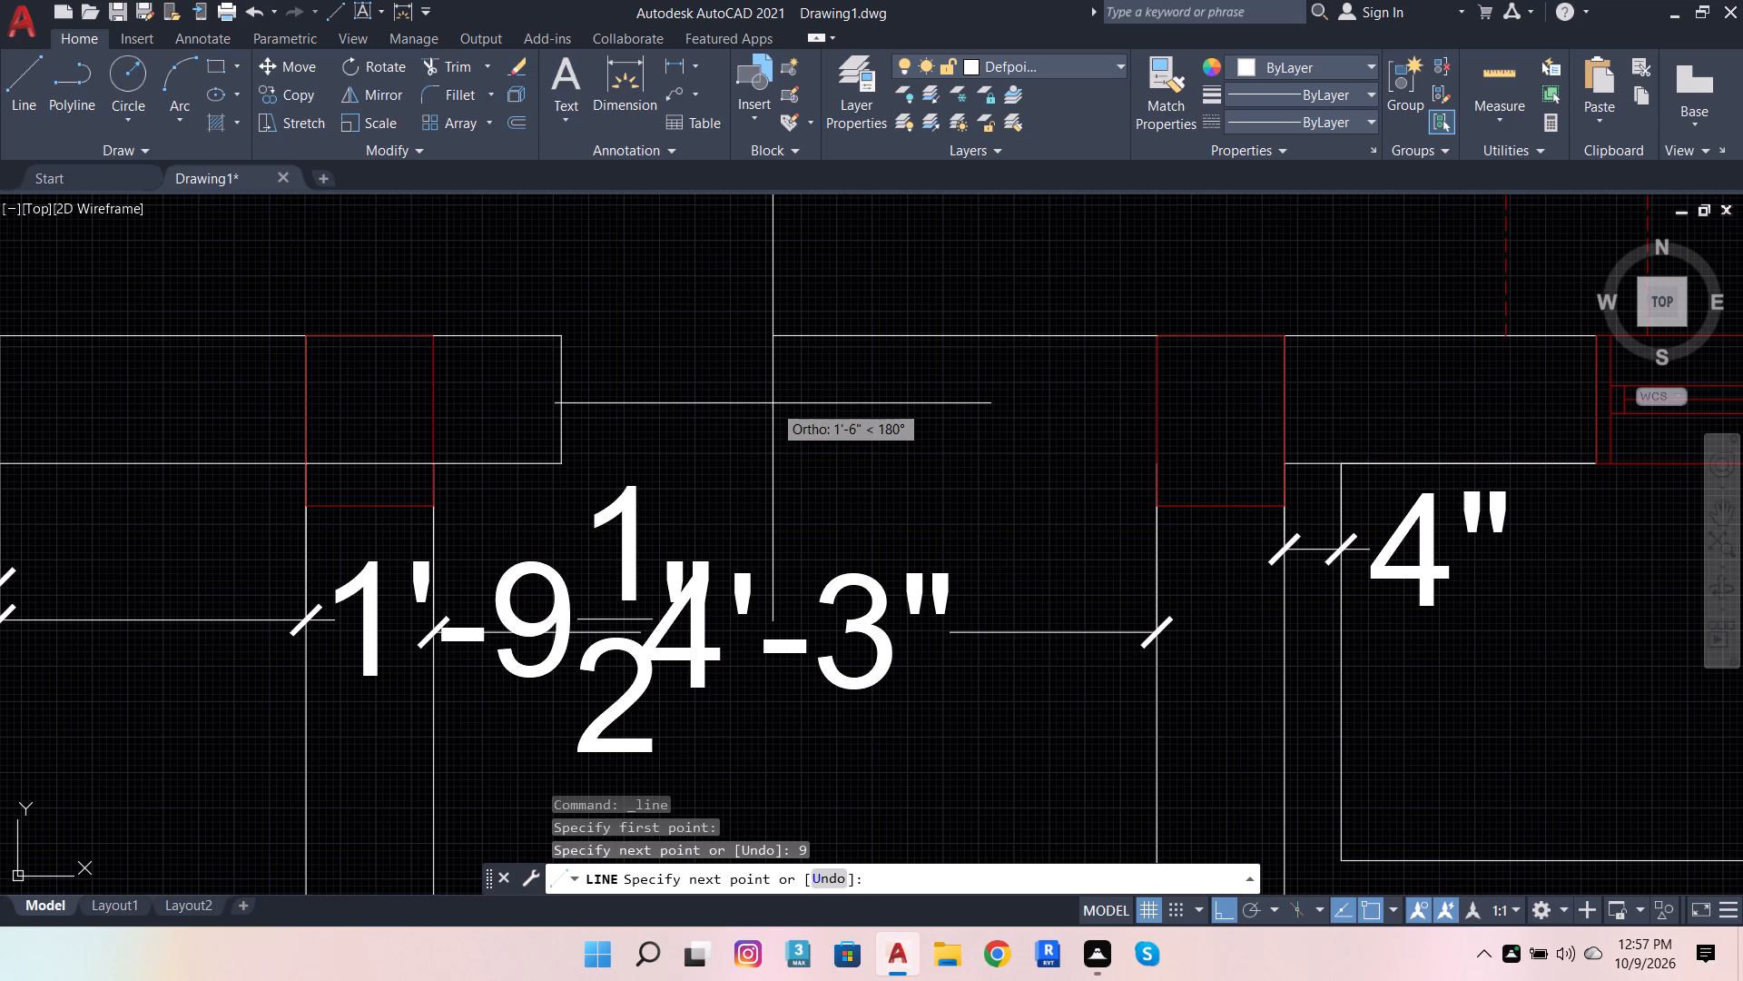
key(9)
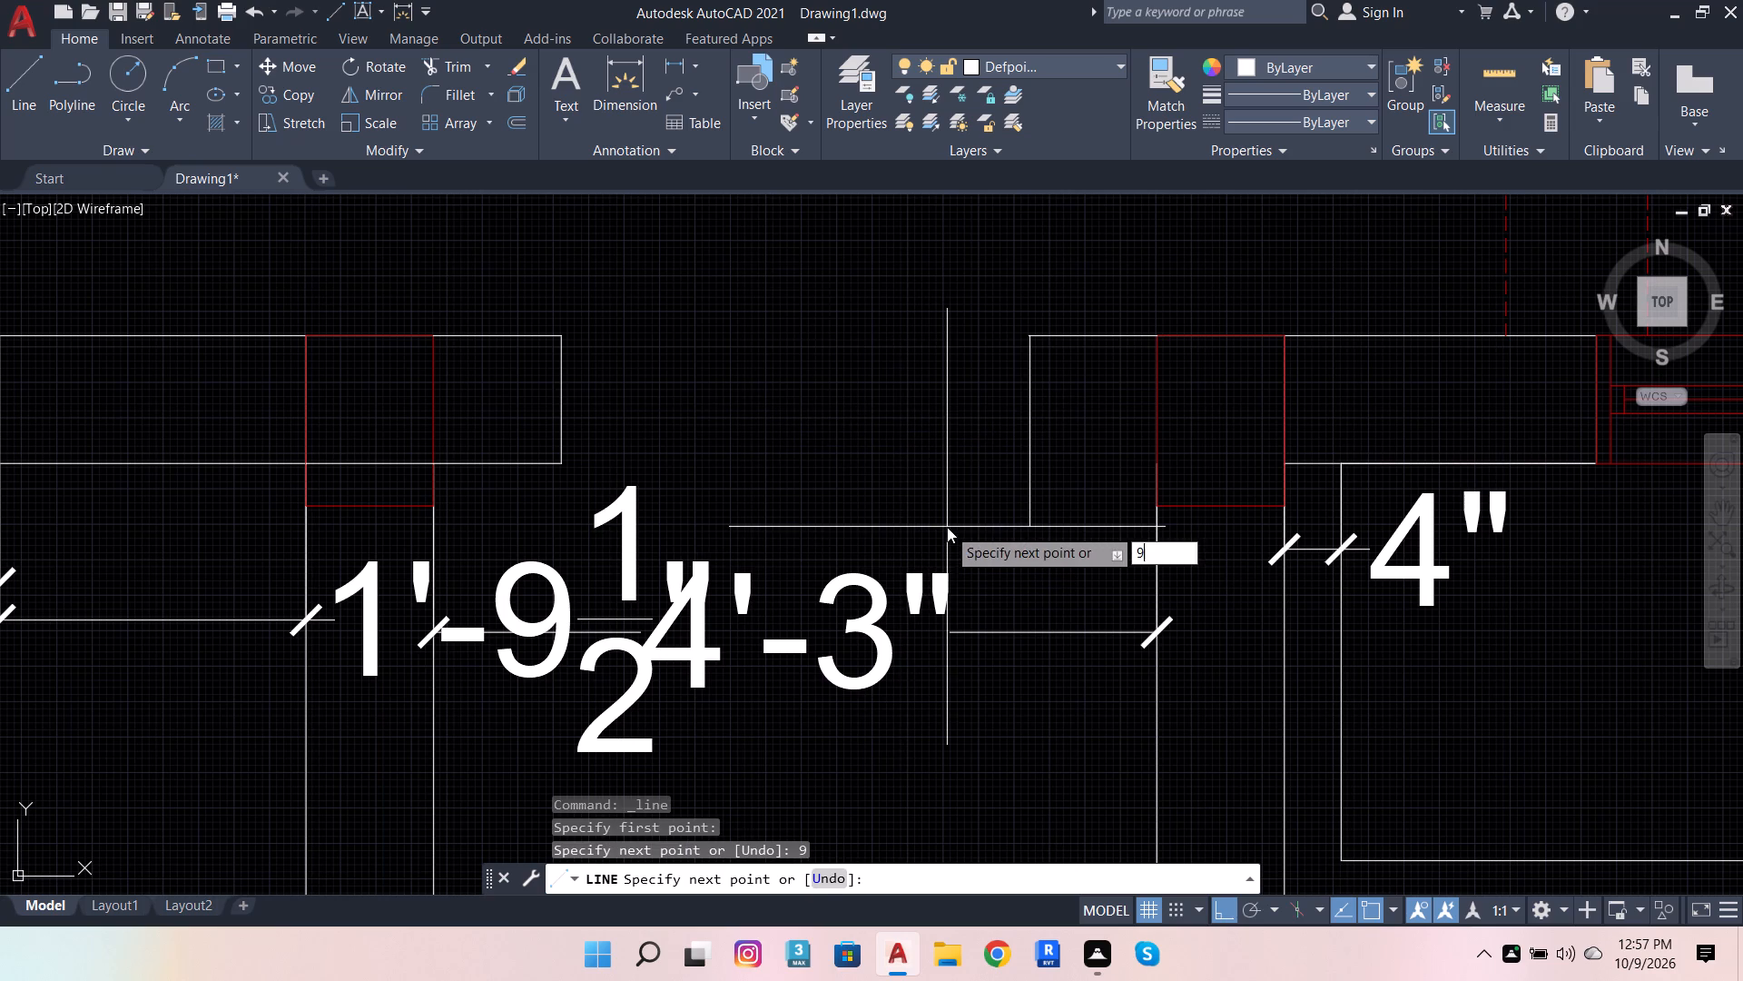
key(Return)
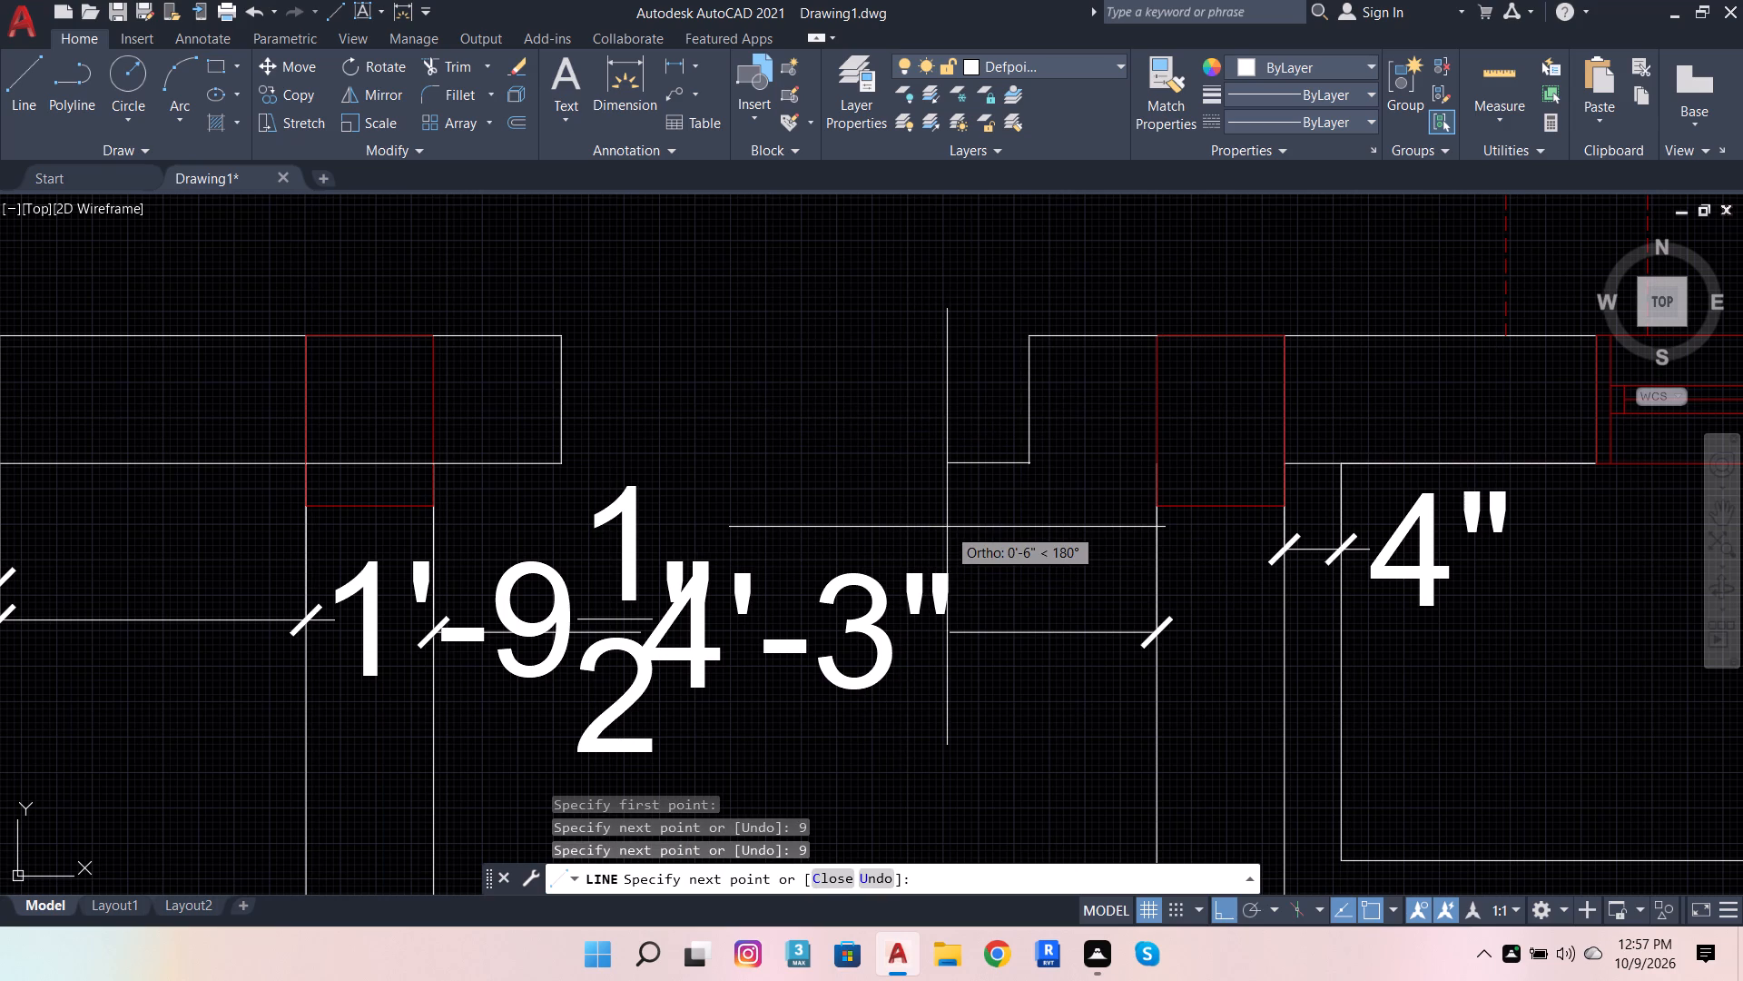
click(1286, 464)
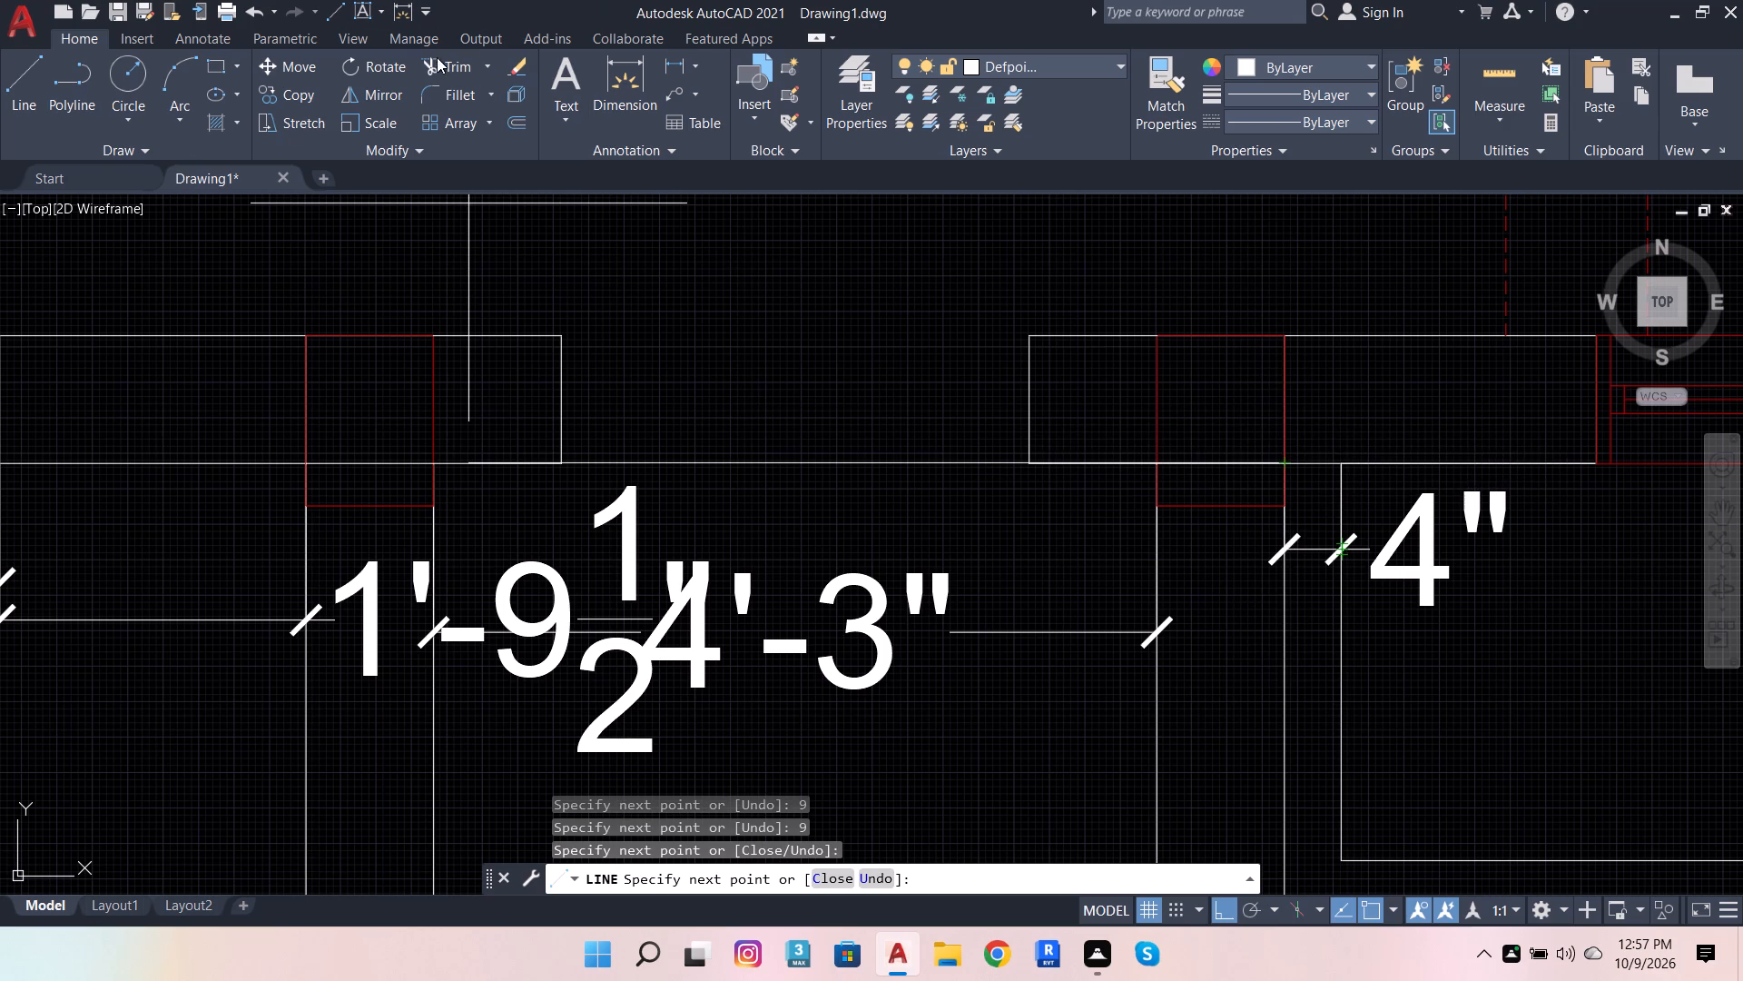
Trim the stub lines that cross the two red columns on either side of the 4'-3" passage.
click(437, 66)
click(1226, 460)
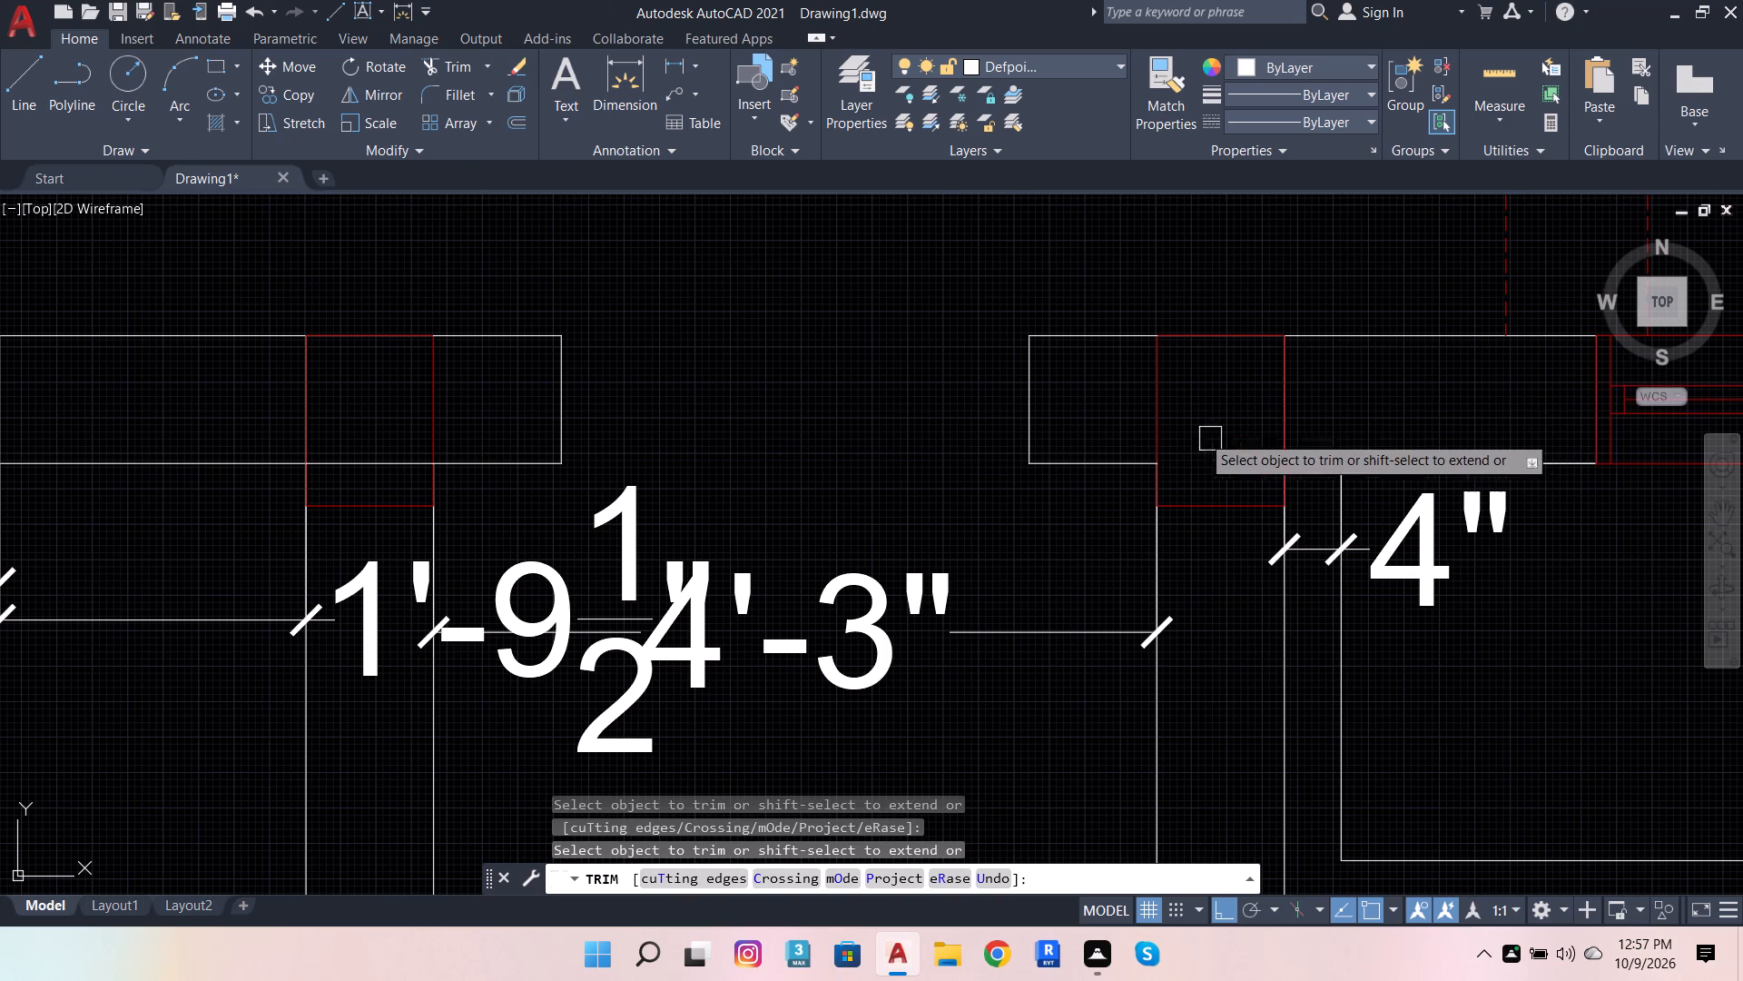
click(387, 460)
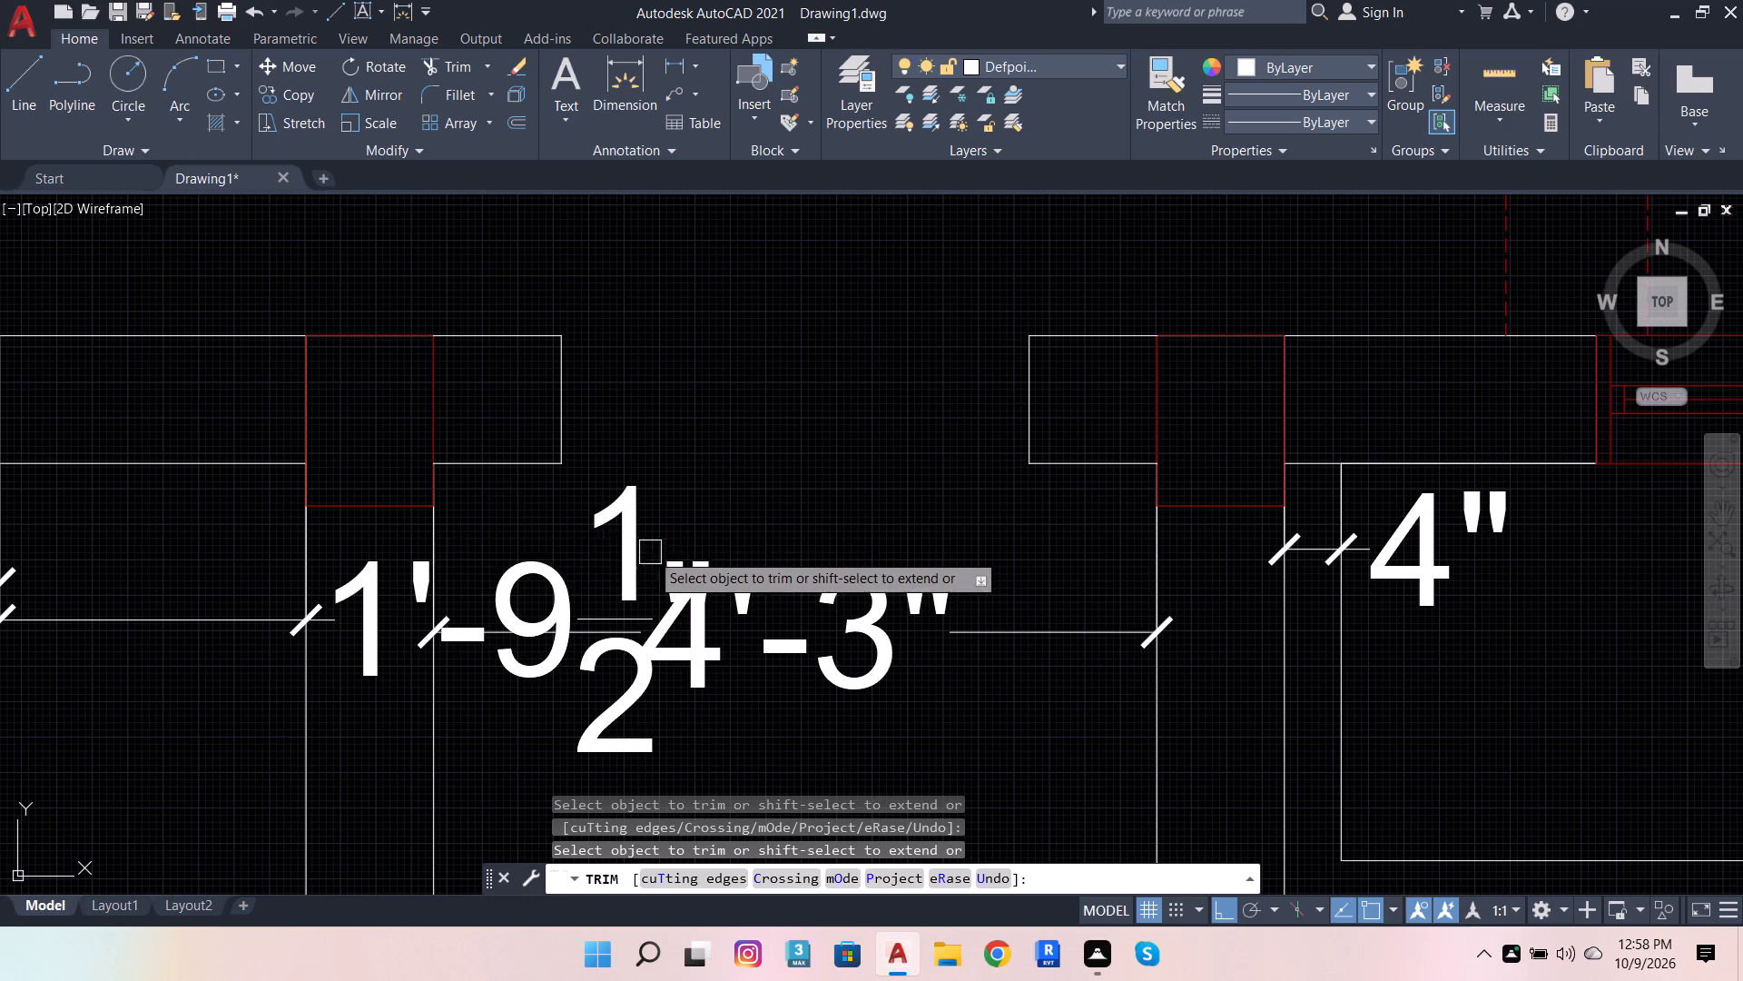
scroll(660, 560, down, 3)
key(Escape)
Draw a 1' horizontal line from the lower corner of the right wall stub into the passage.
scroll(755, 541, up, 1)
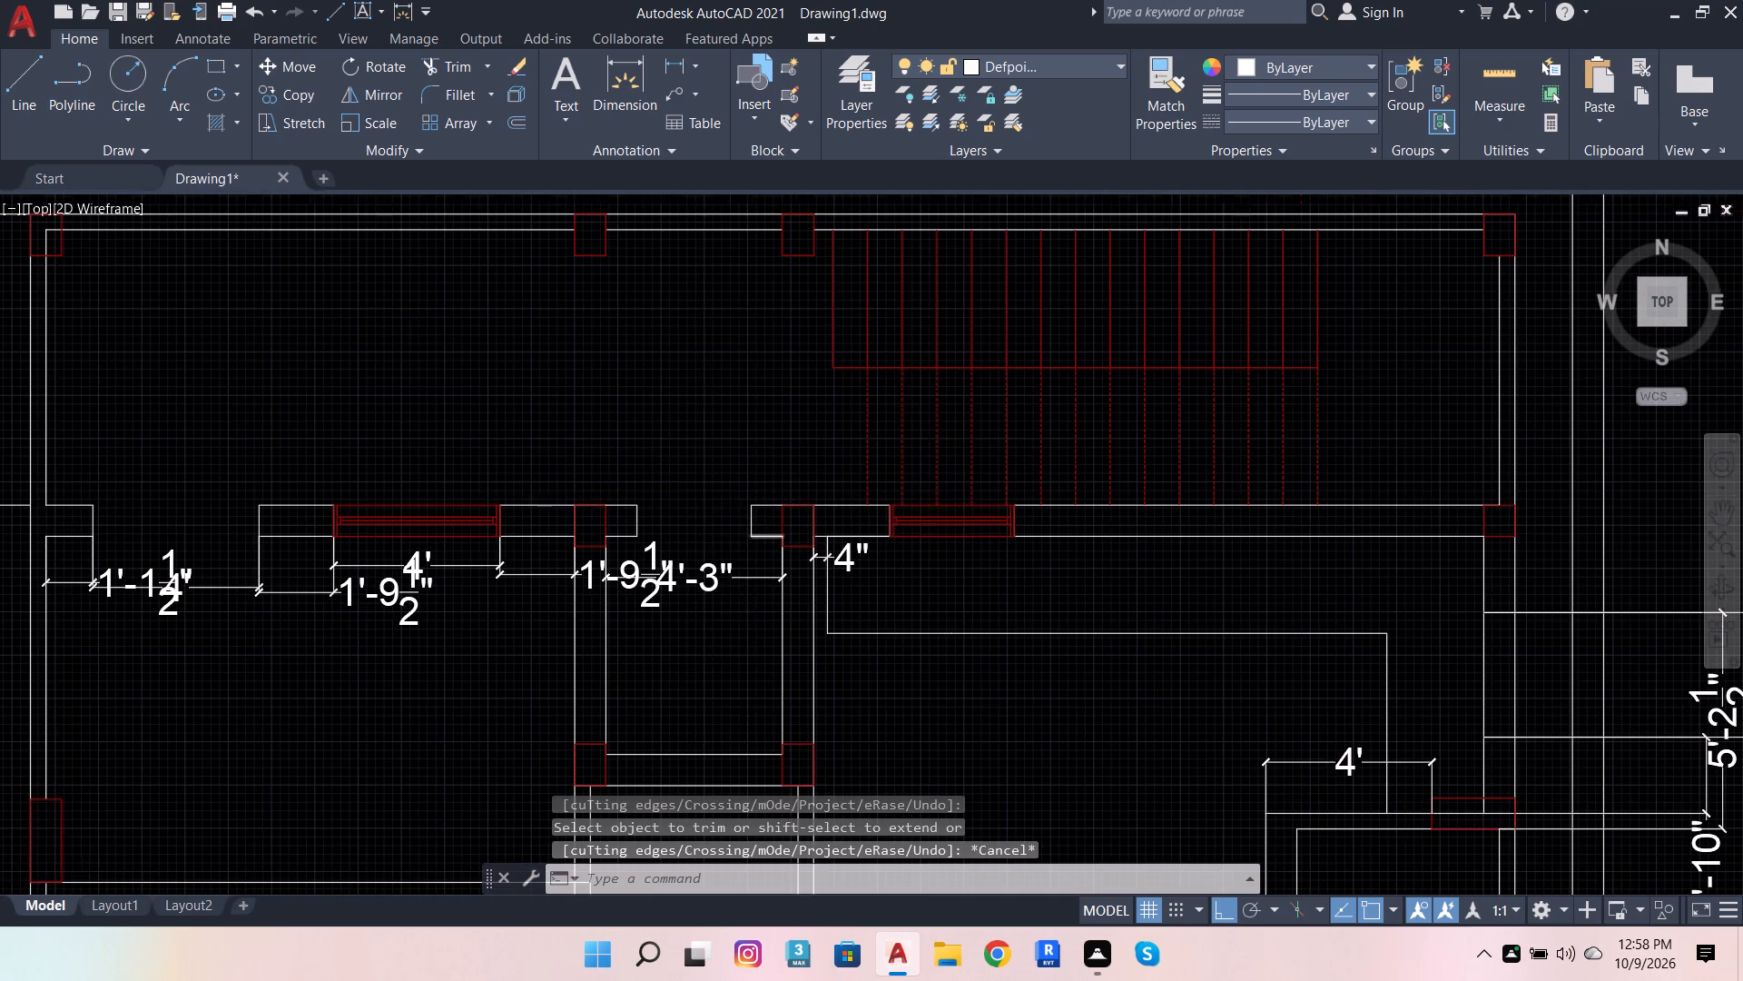
scroll(755, 541, up, 2)
click(31, 69)
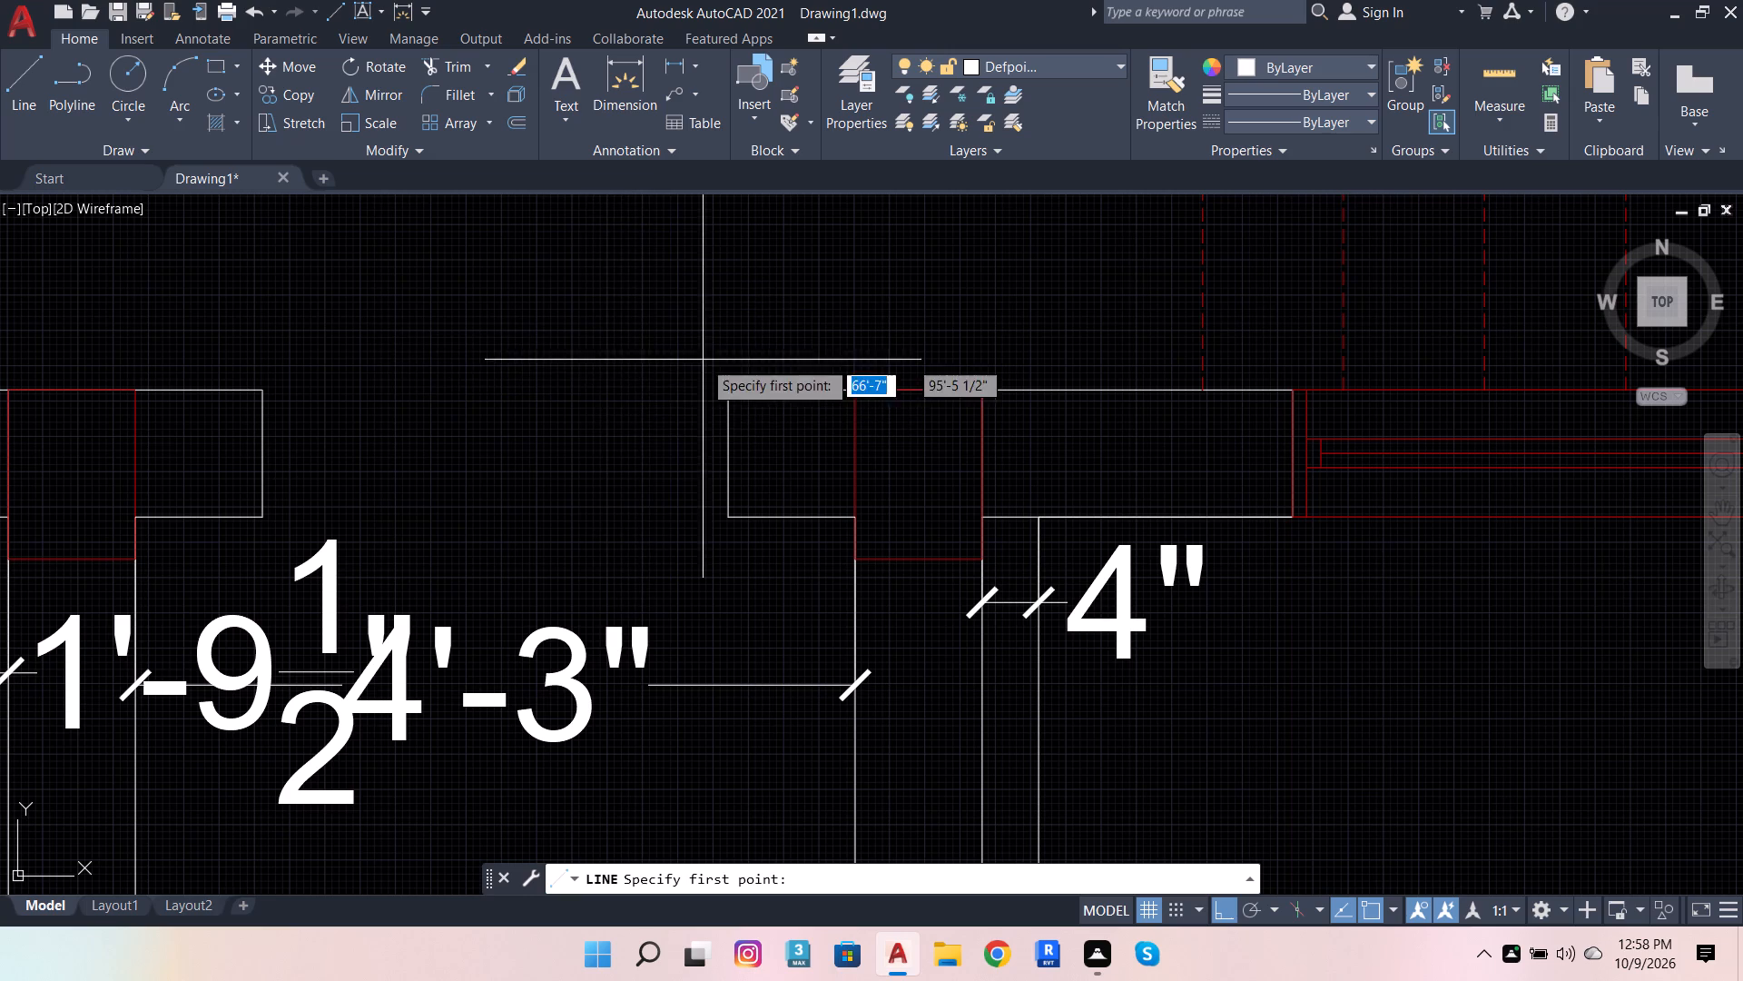
click(734, 516)
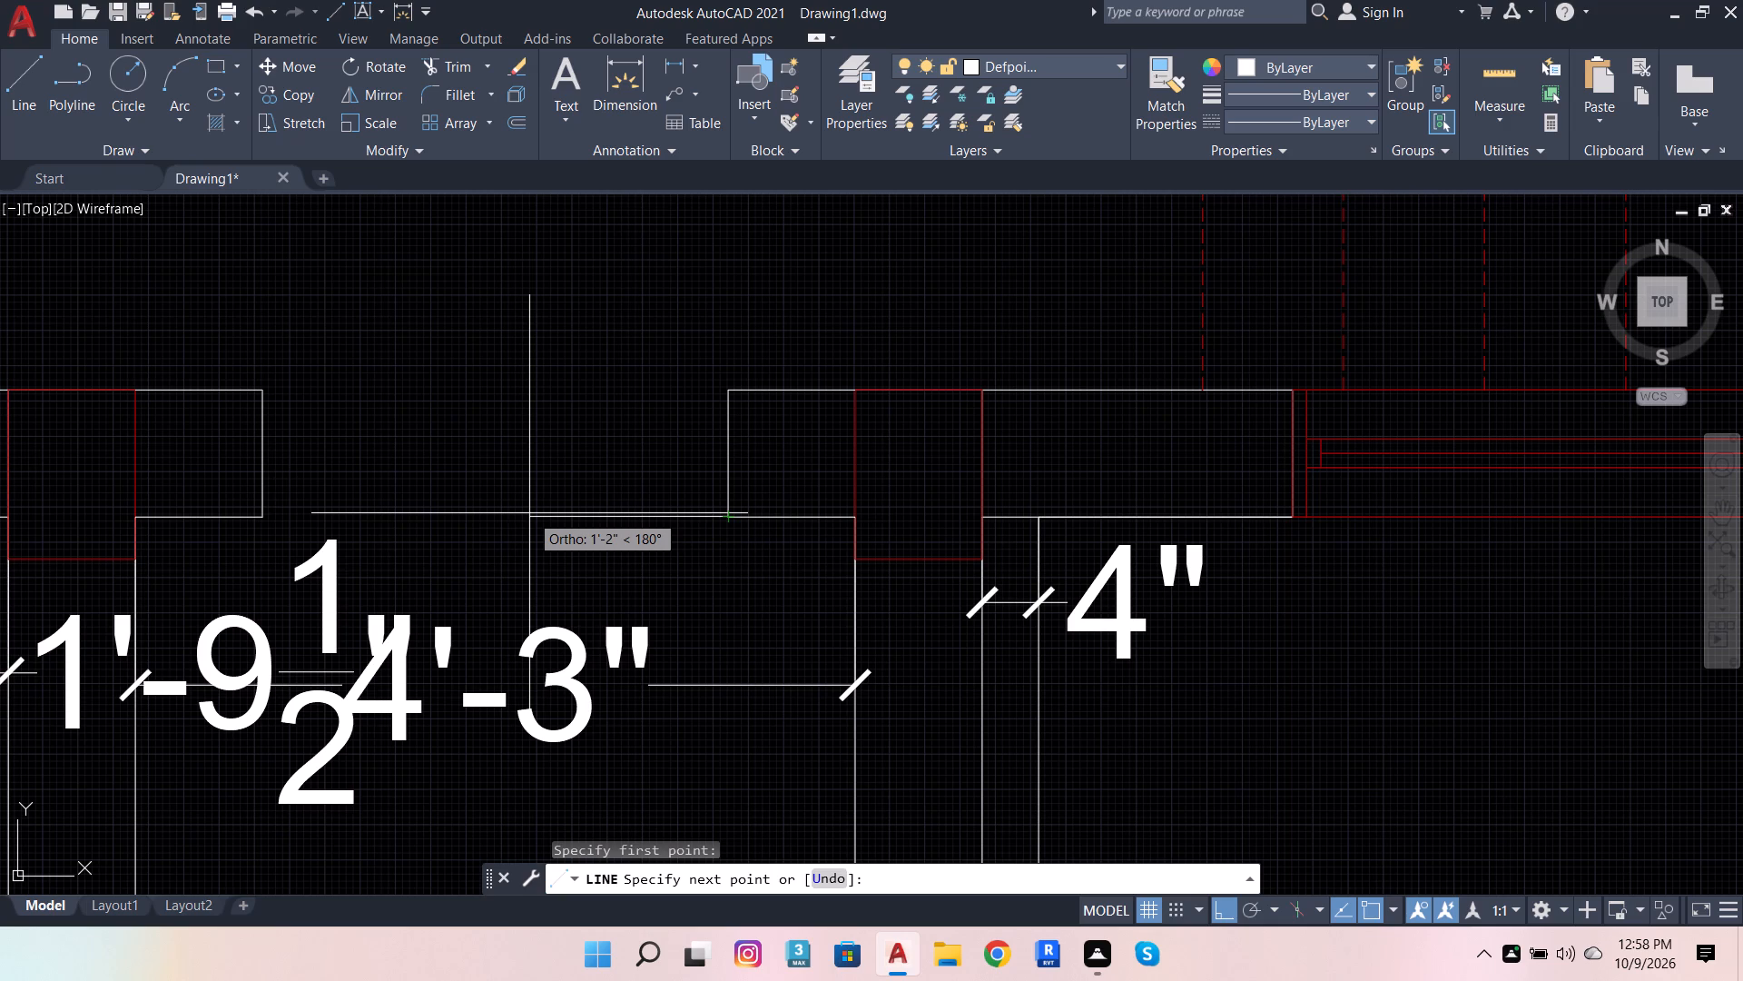
text(2')
key(Return)
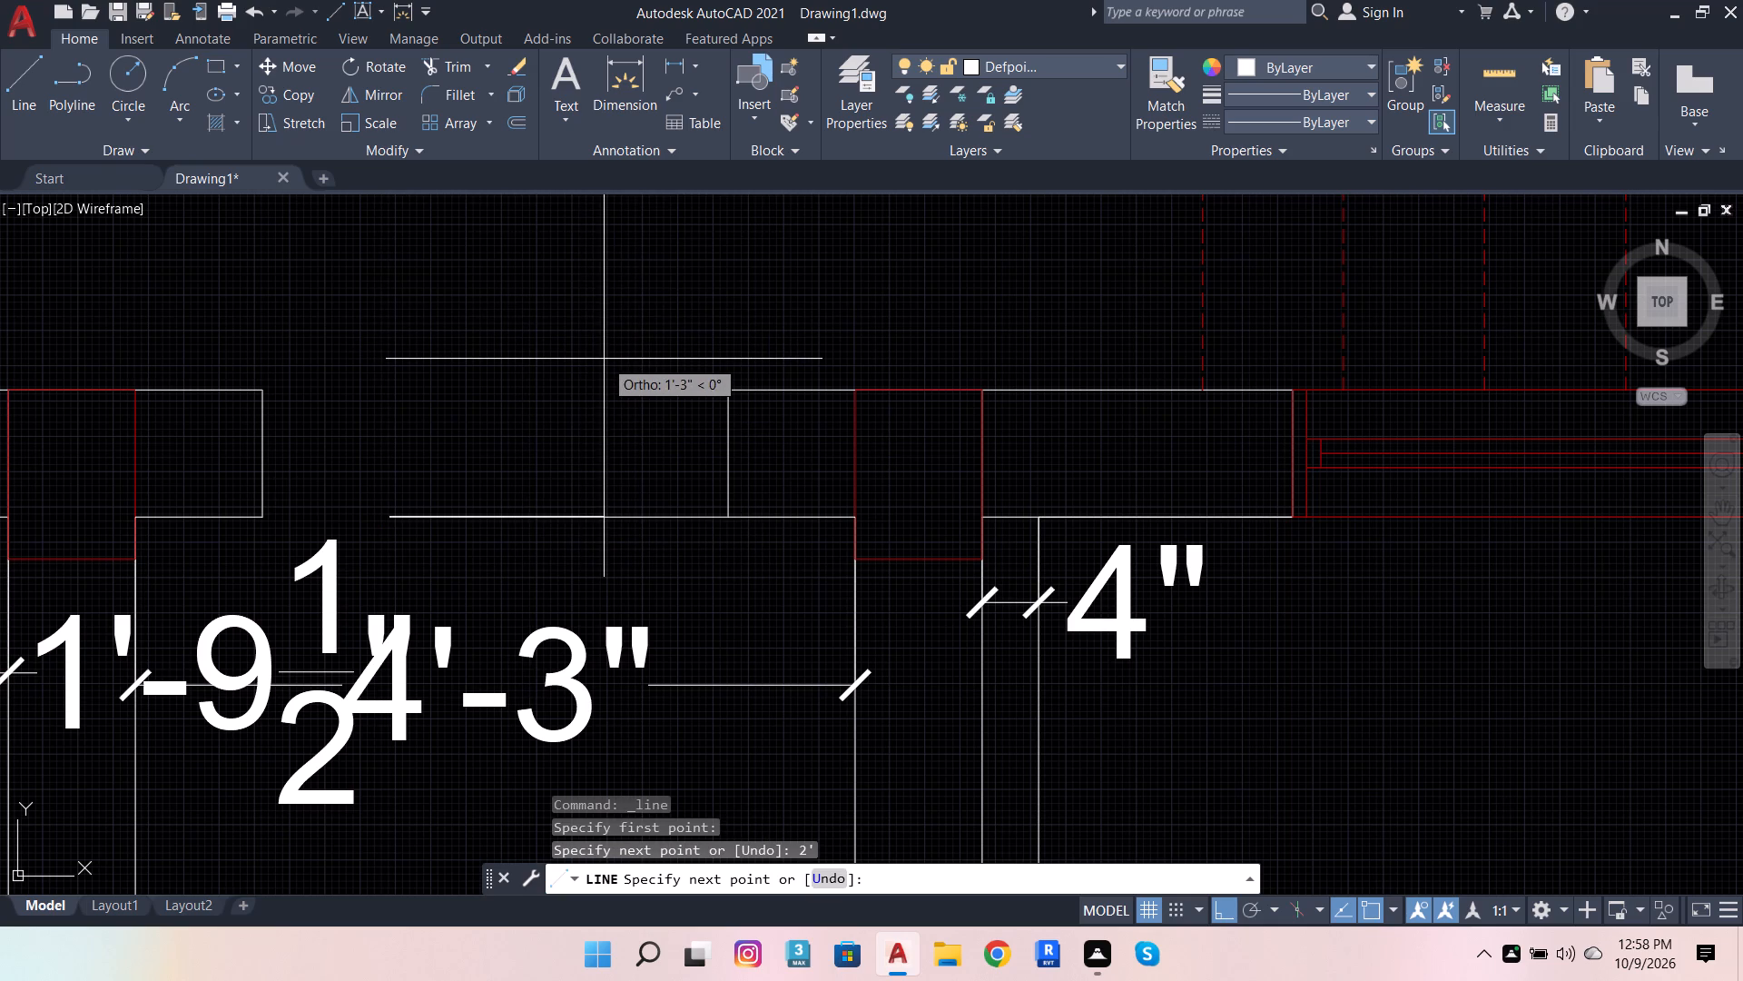
key(ctrl+z)
text(1')
key(Return)
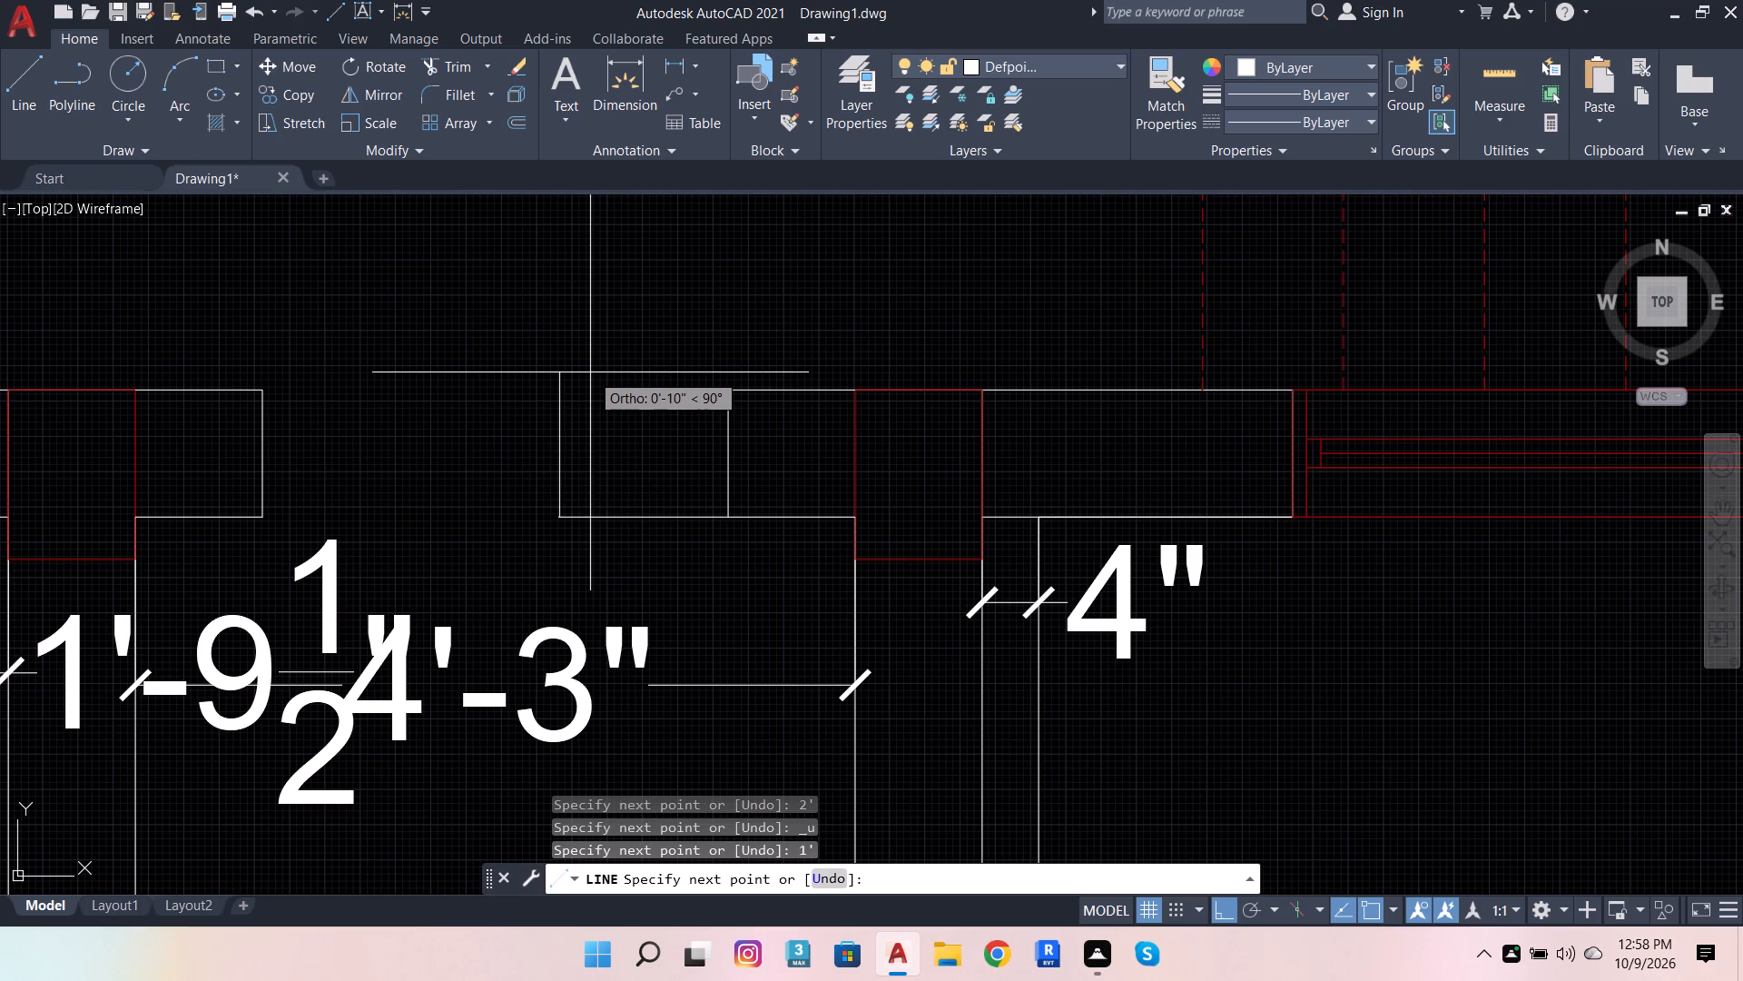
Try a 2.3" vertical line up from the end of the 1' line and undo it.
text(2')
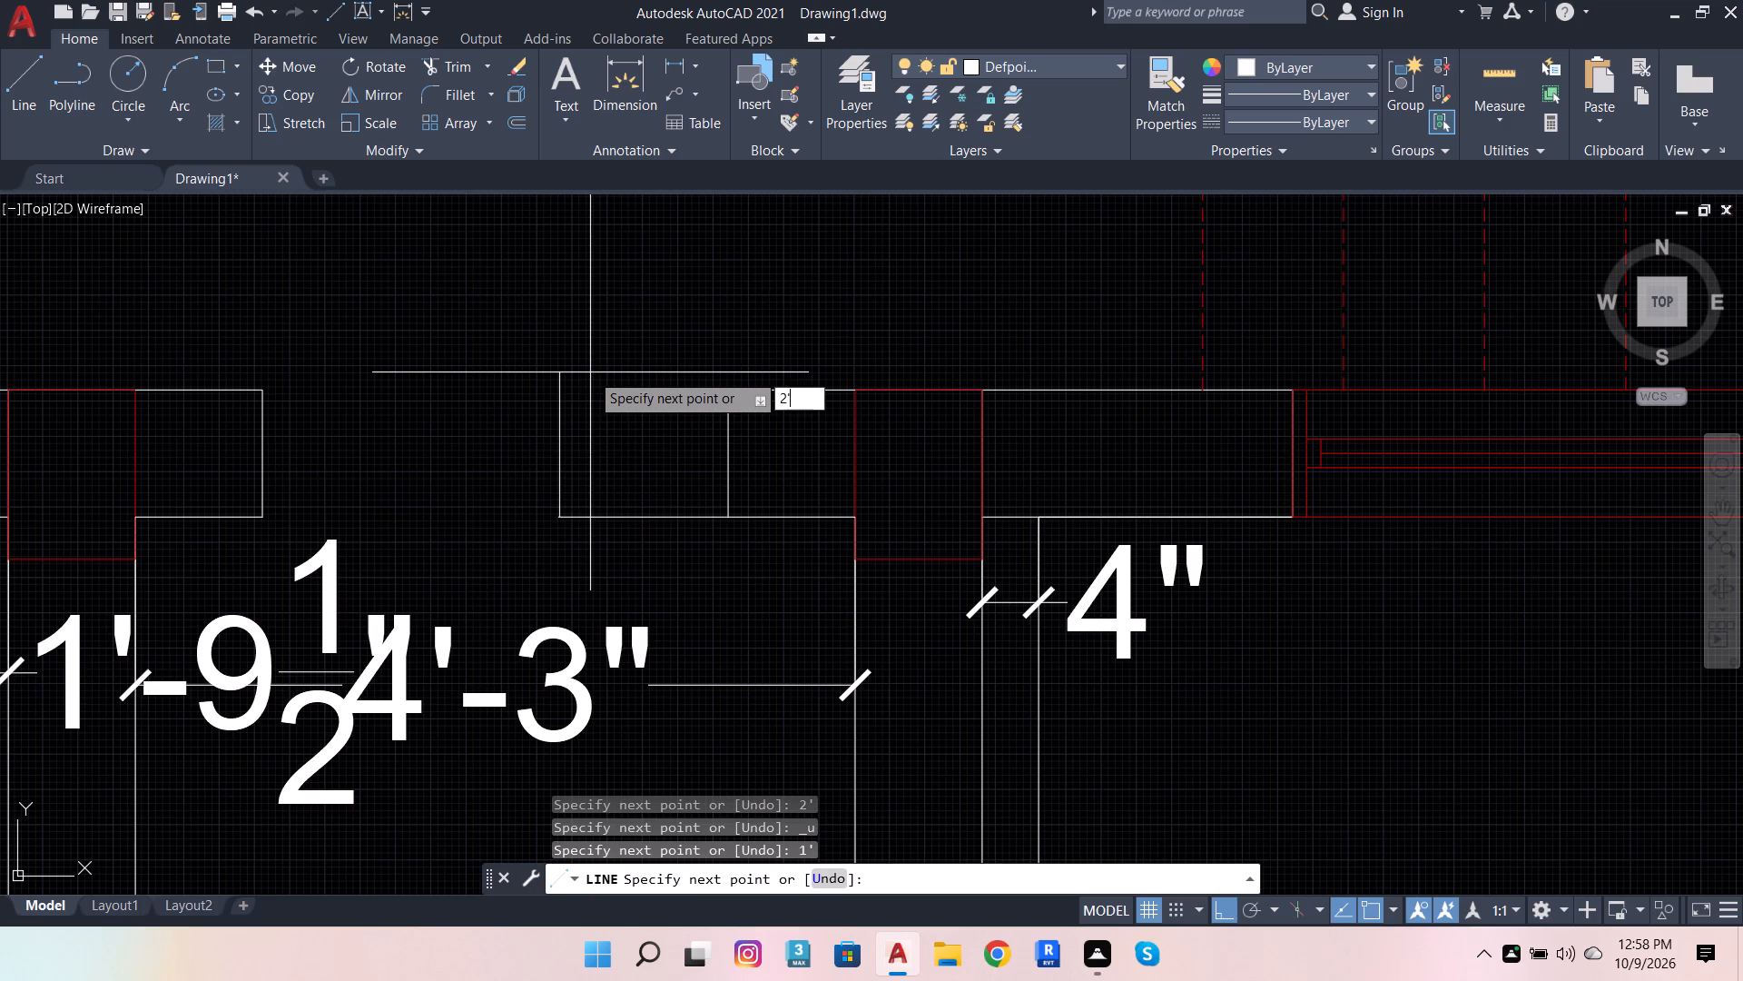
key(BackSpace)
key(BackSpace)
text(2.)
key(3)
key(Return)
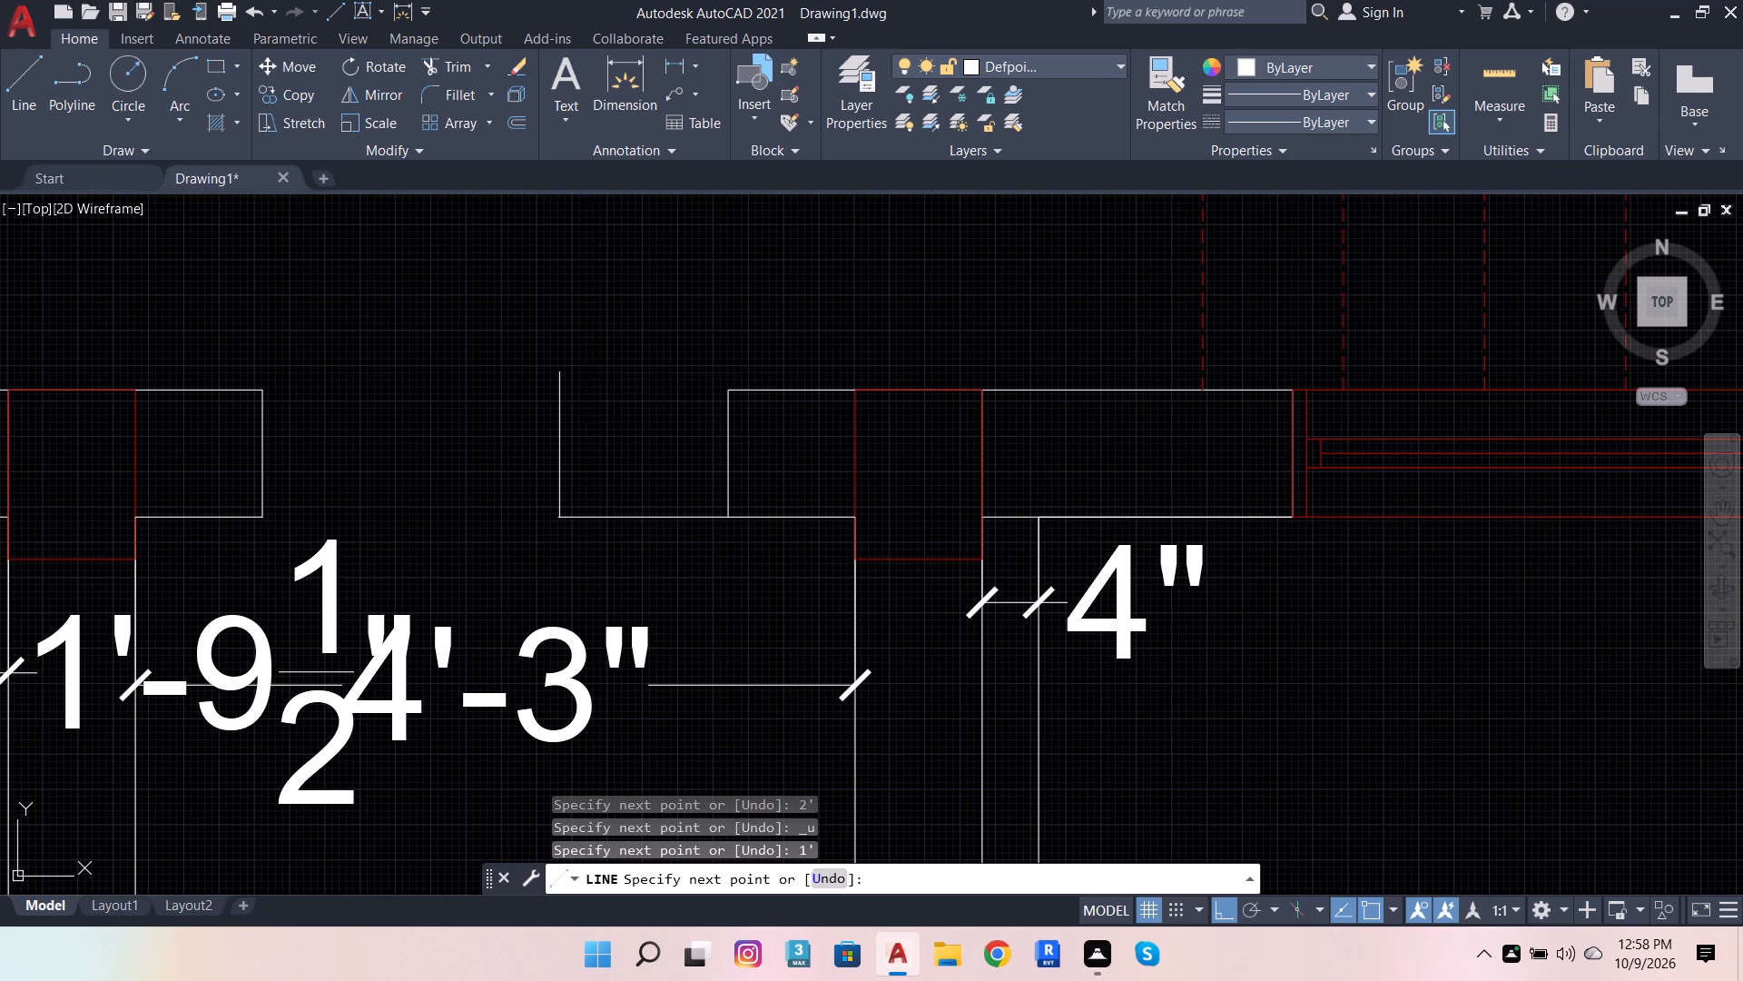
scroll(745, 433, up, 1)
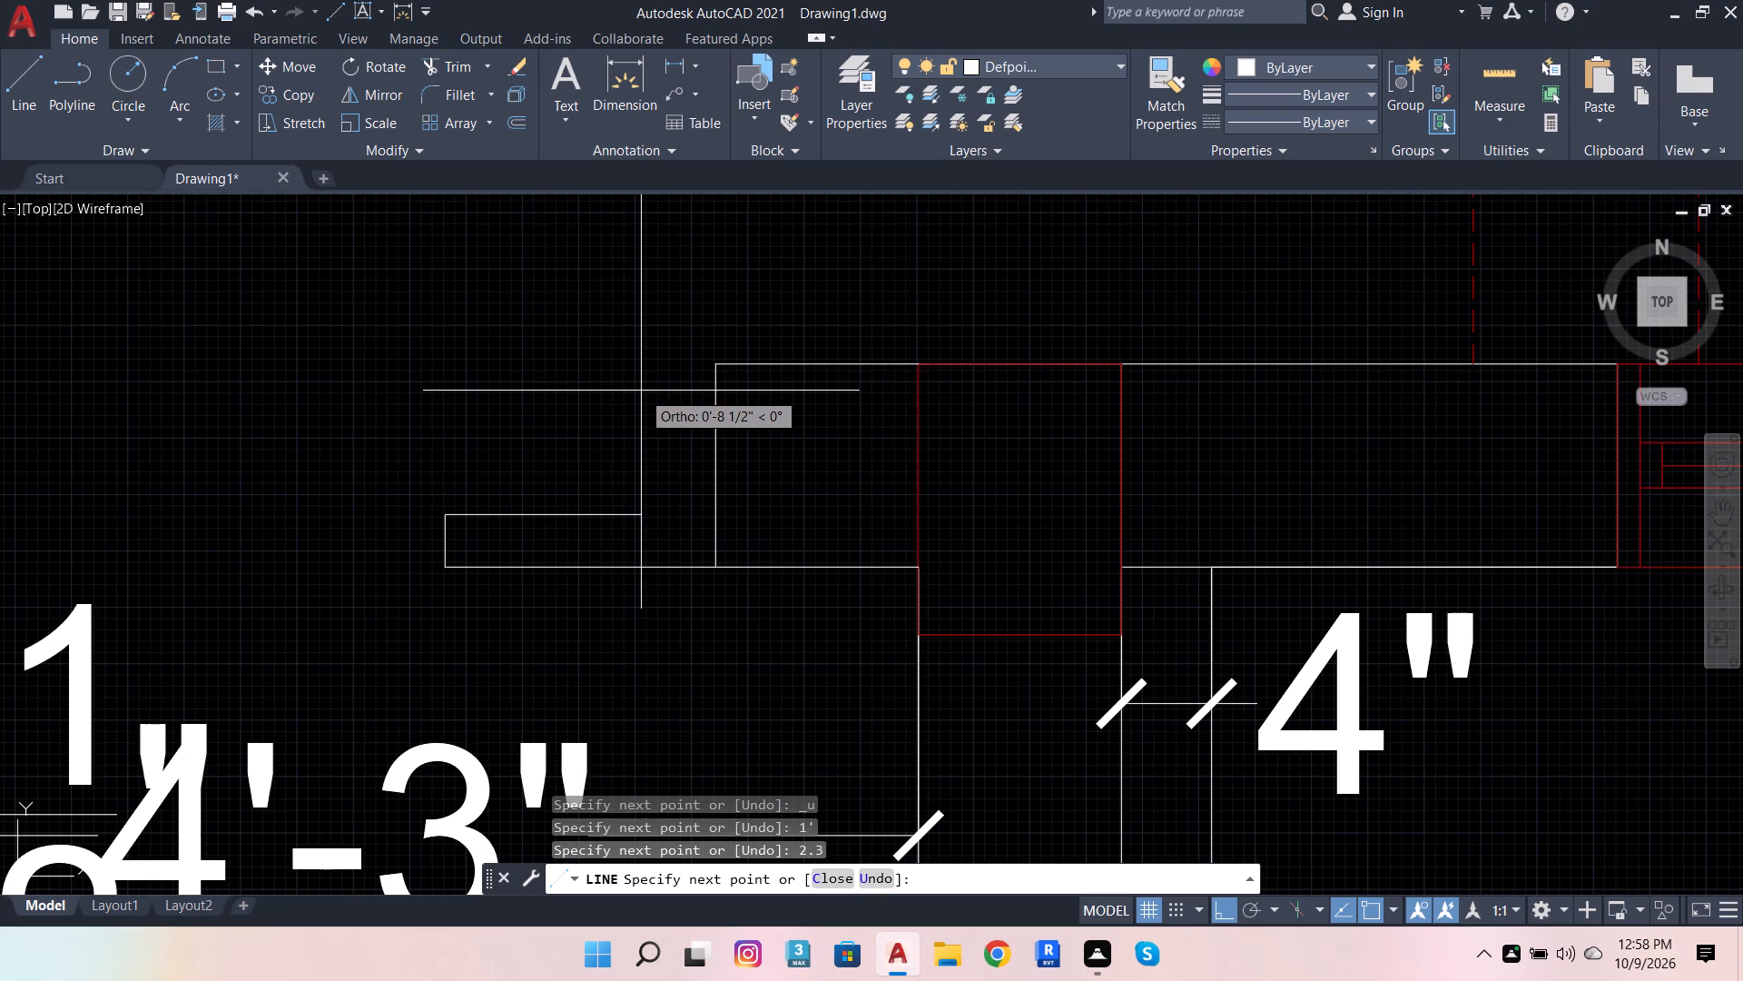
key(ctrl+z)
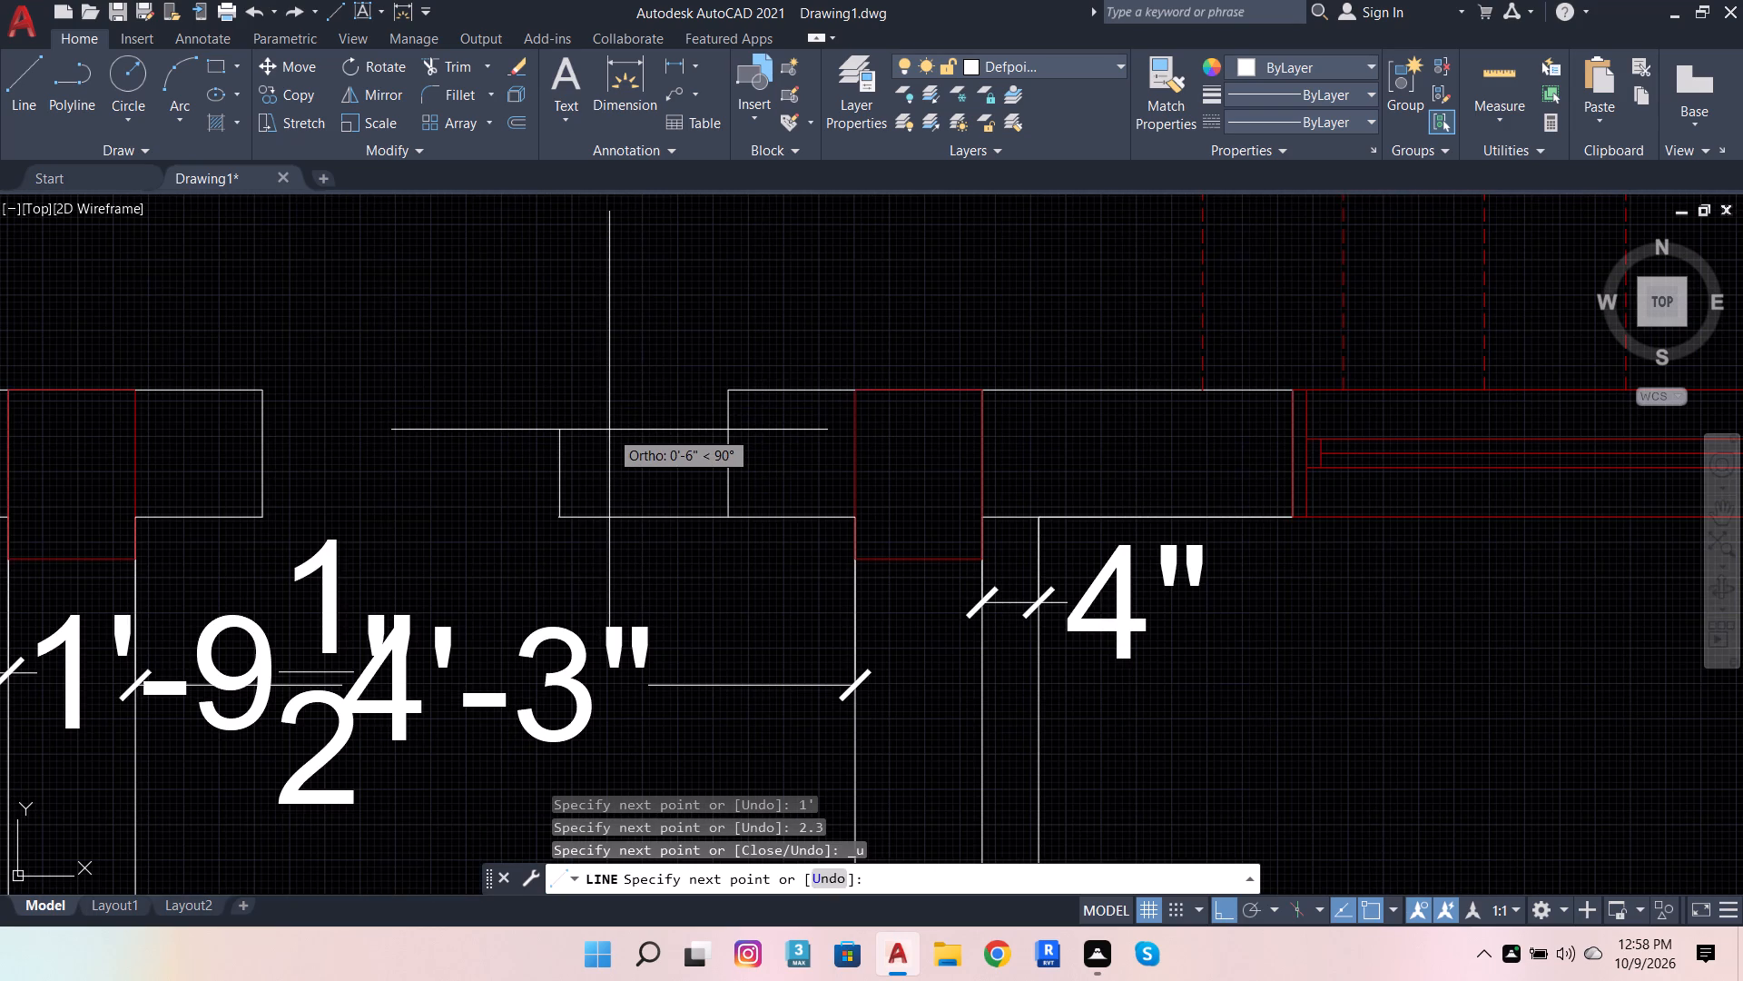
Draw a 4.5" vertical line up from the 1' line's end and a horizontal line back past the stub's edge.
text(4.5)
key(Return)
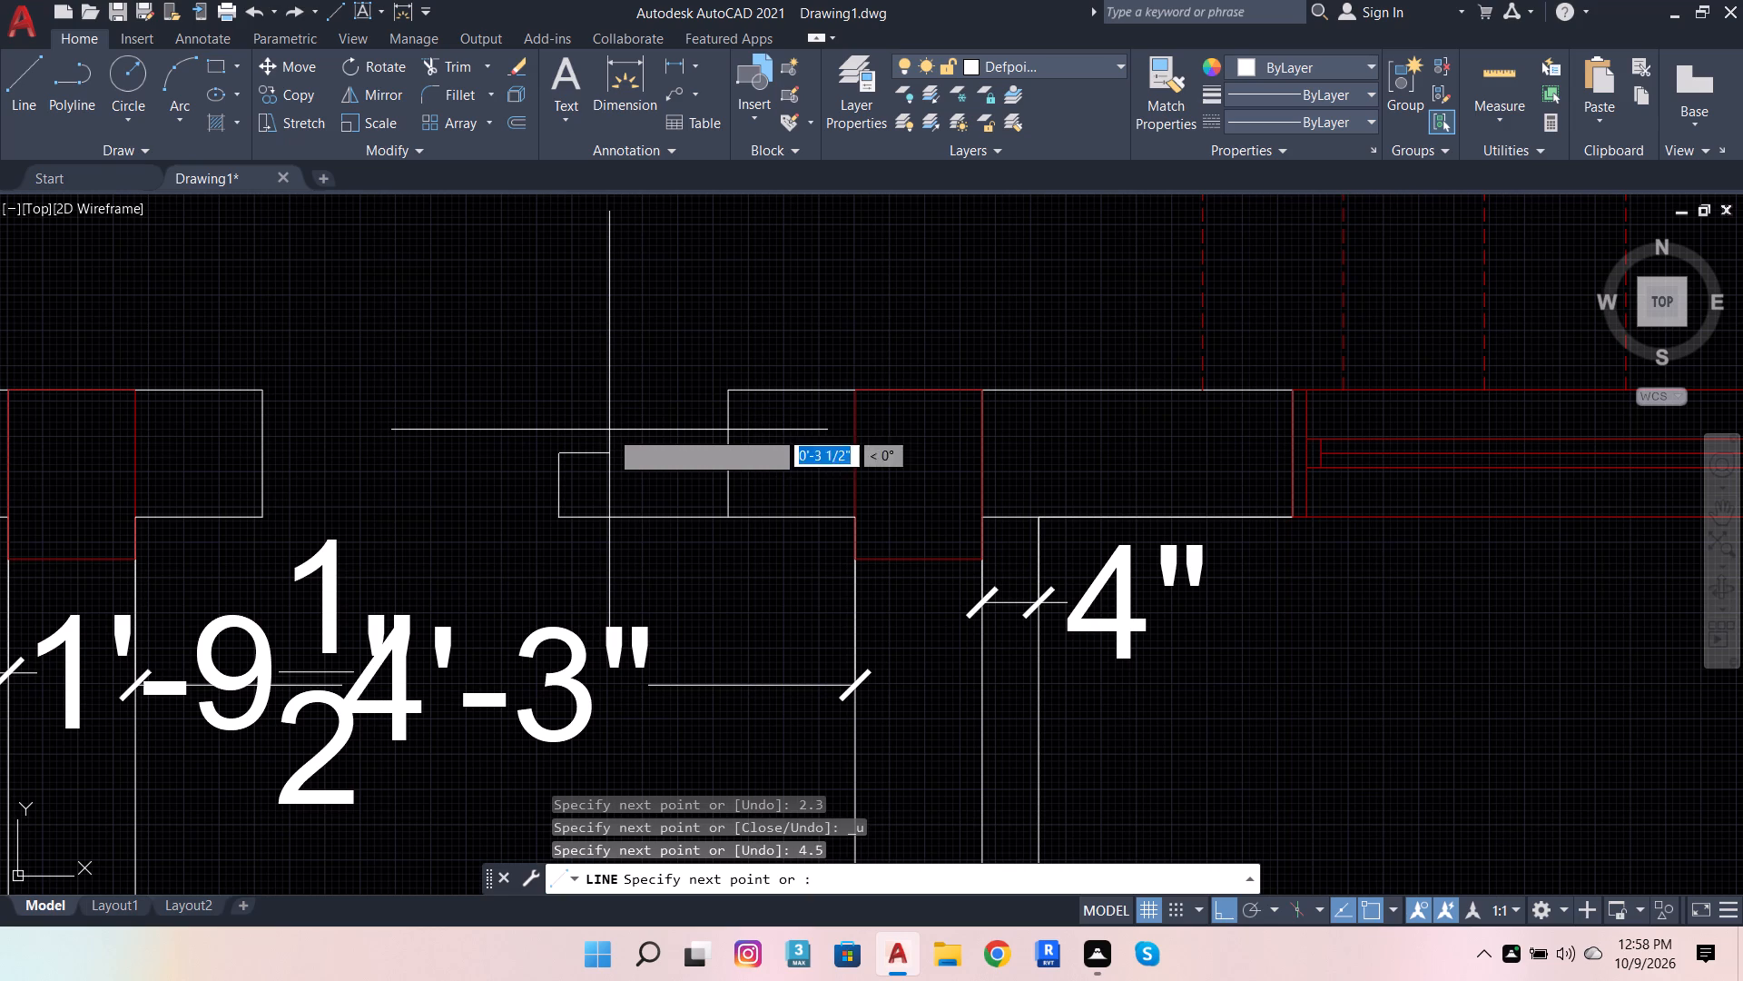
scroll(725, 463, up, 3)
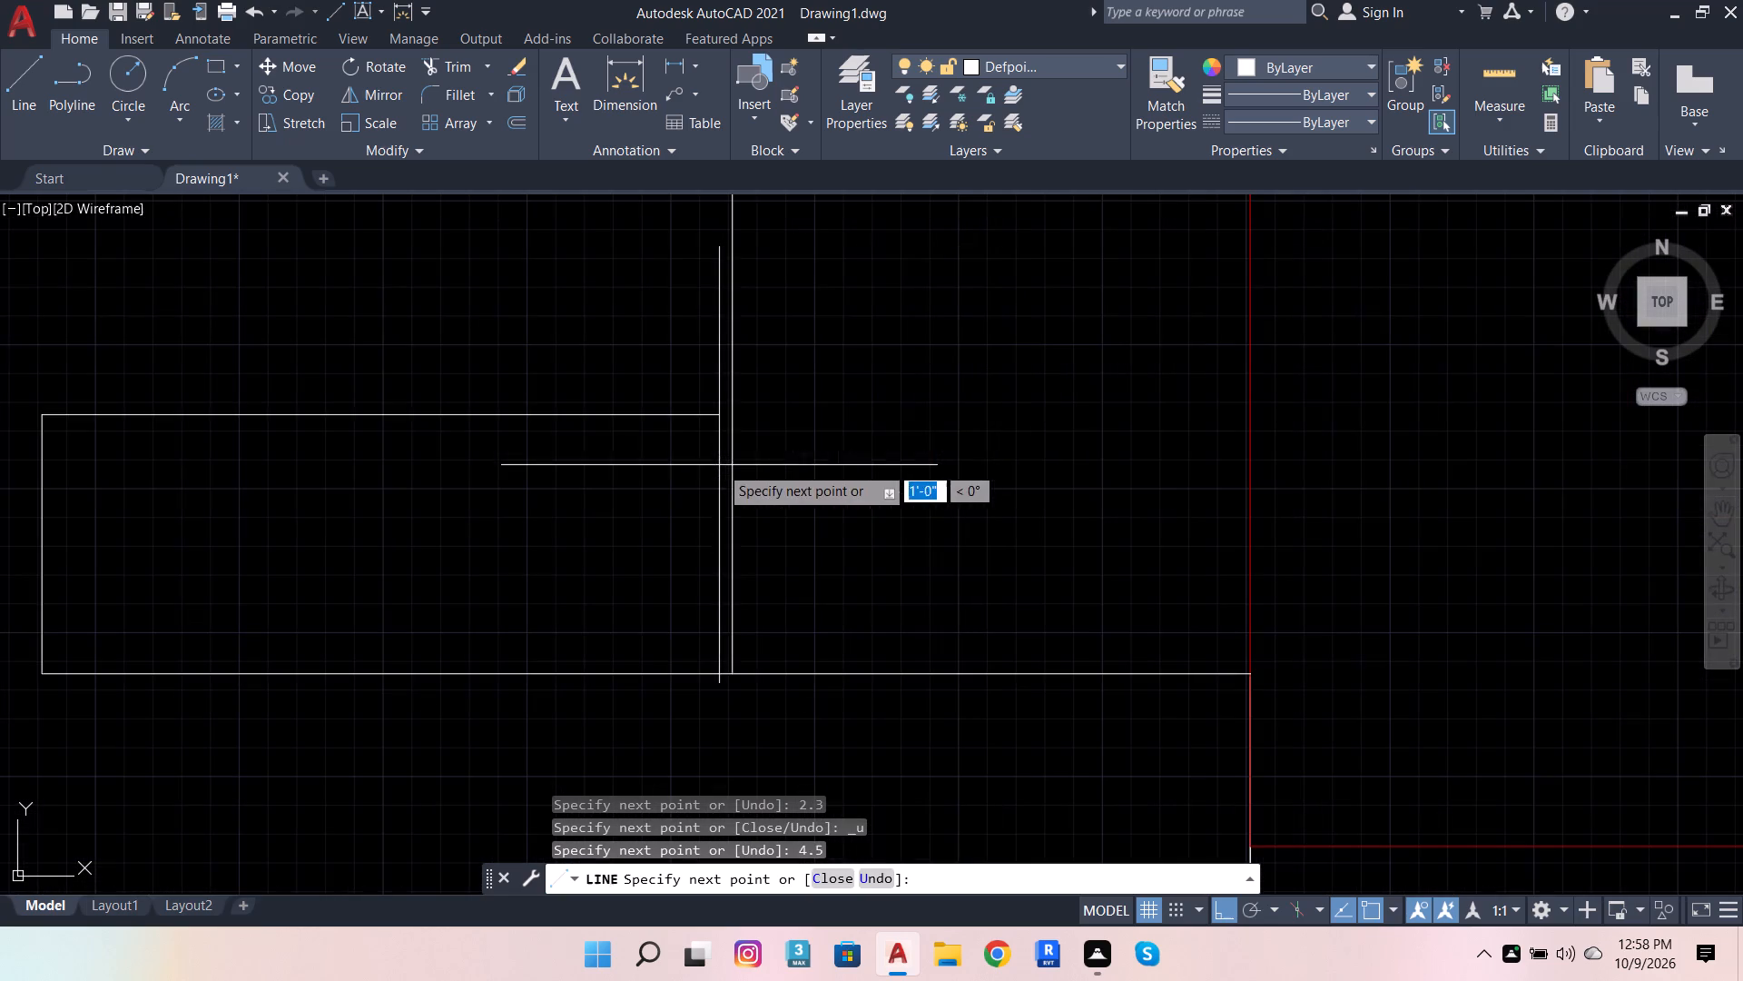
click(776, 404)
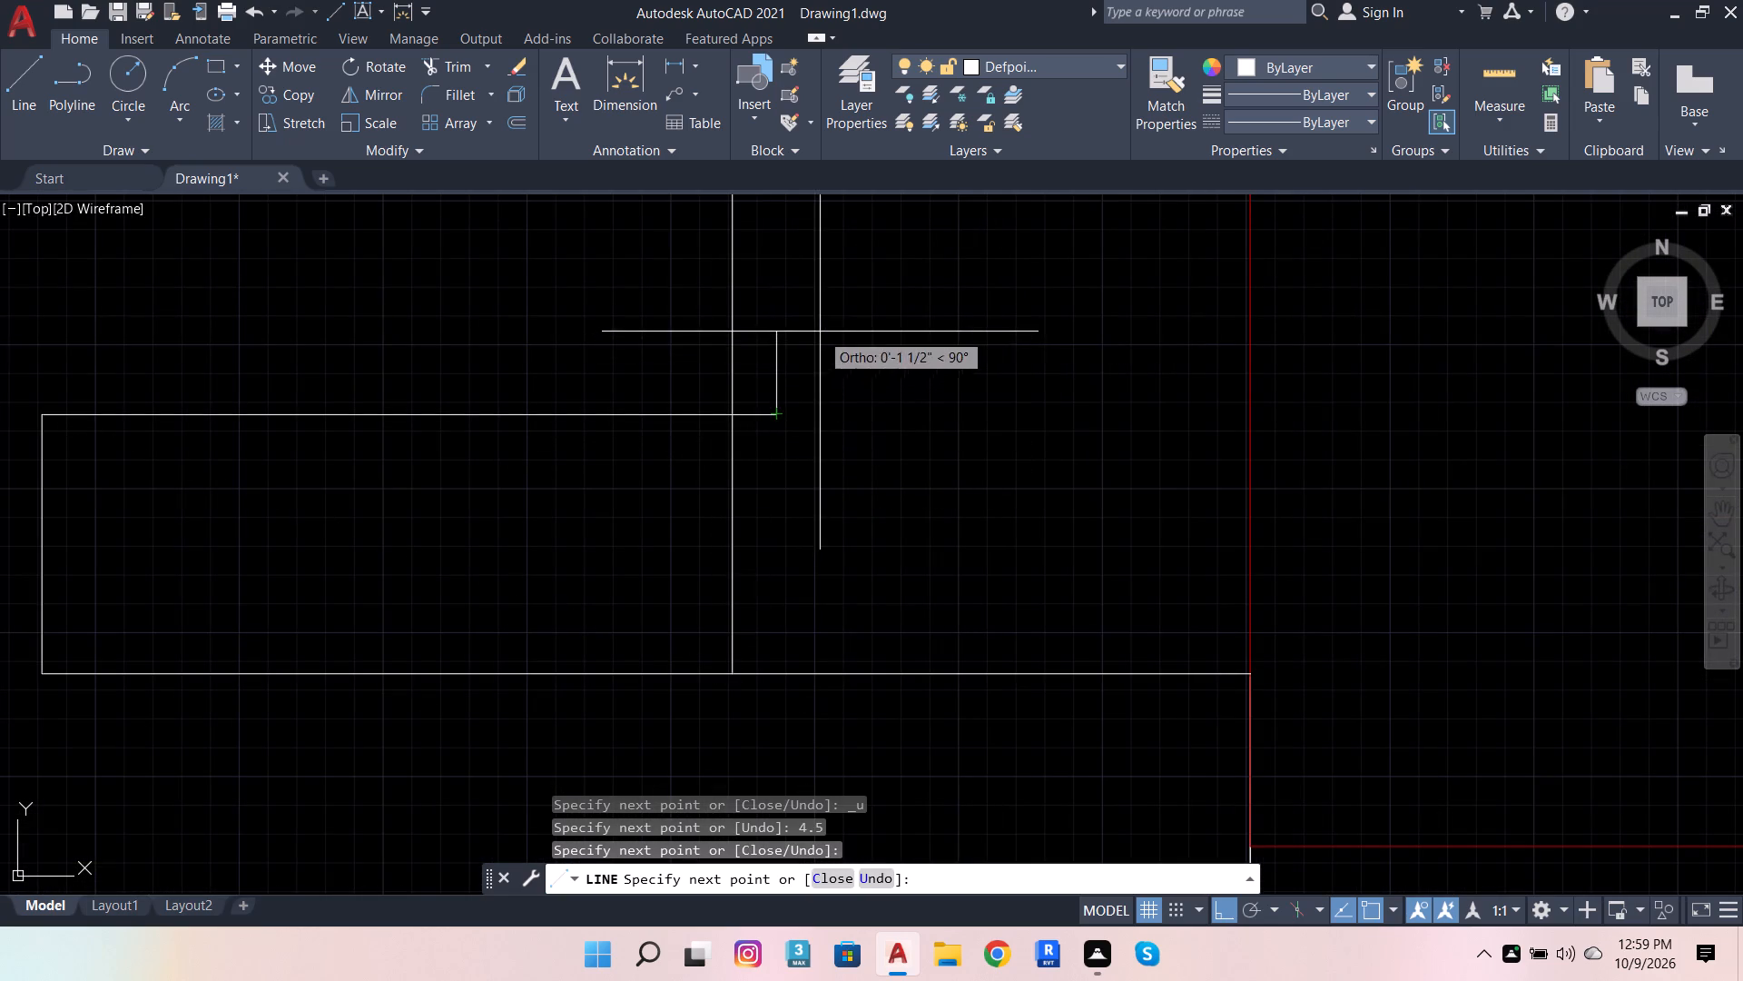
key(space)
scroll(814, 417, down, 2)
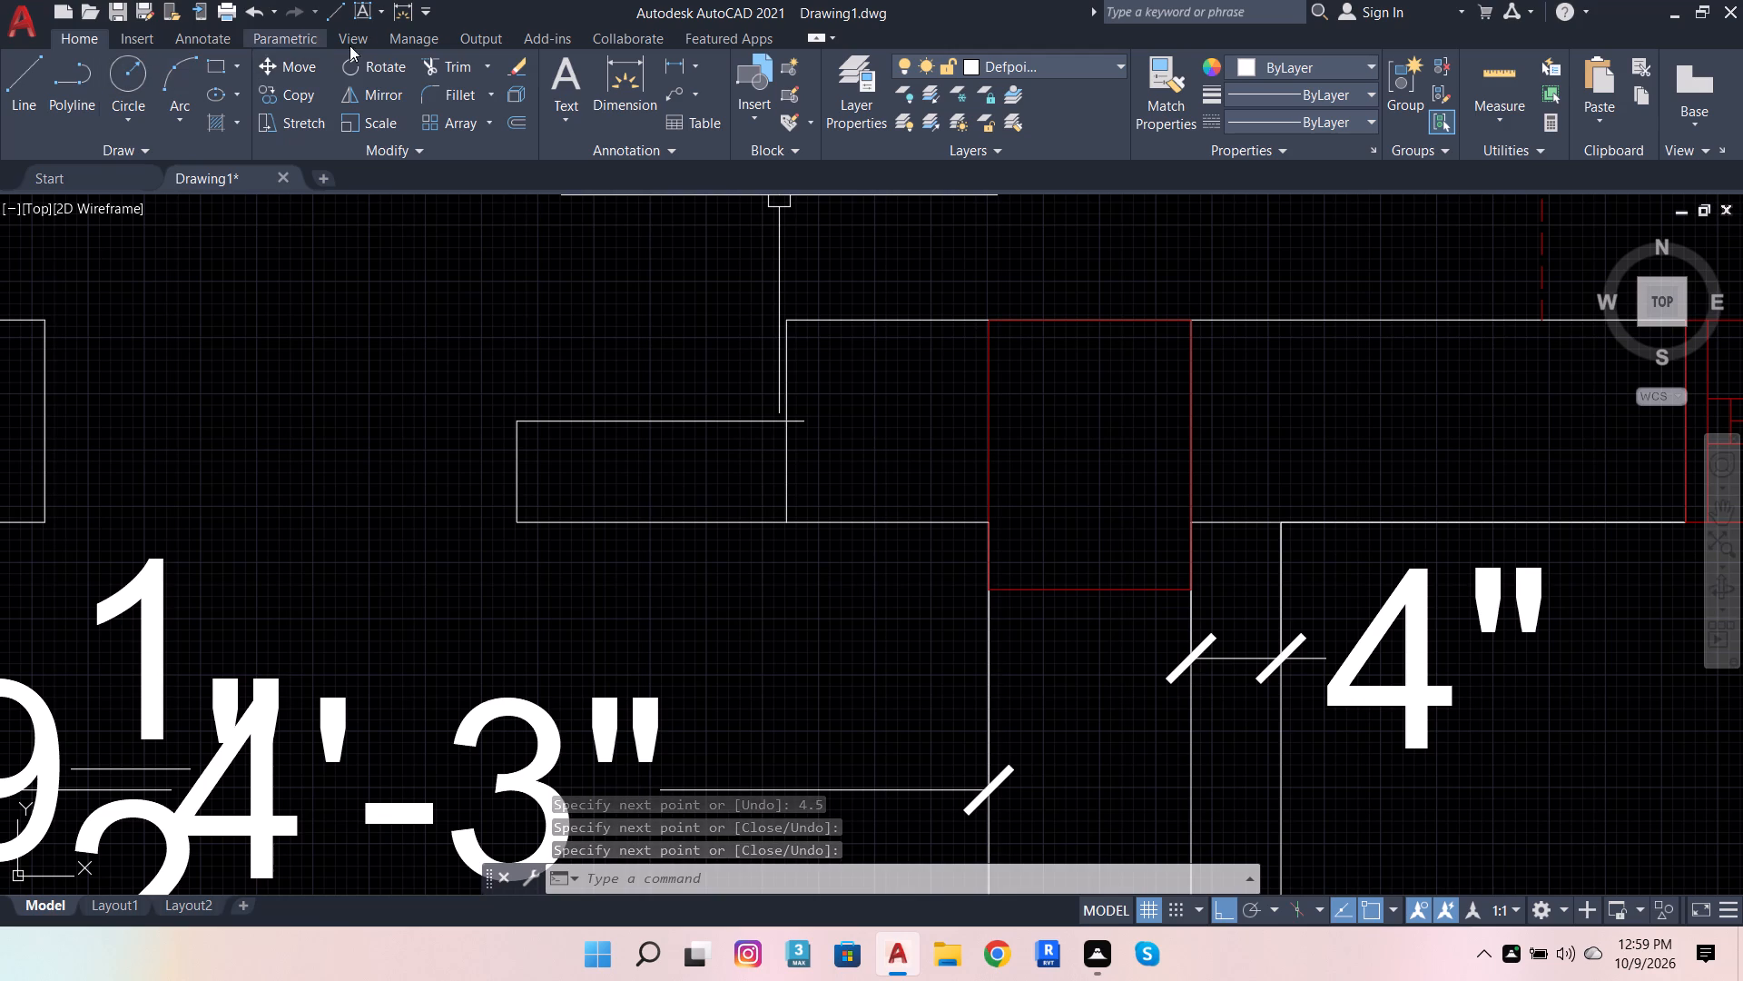
Trim the end of the new upper horizontal line that extends inside the right wall stub.
click(435, 68)
click(812, 422)
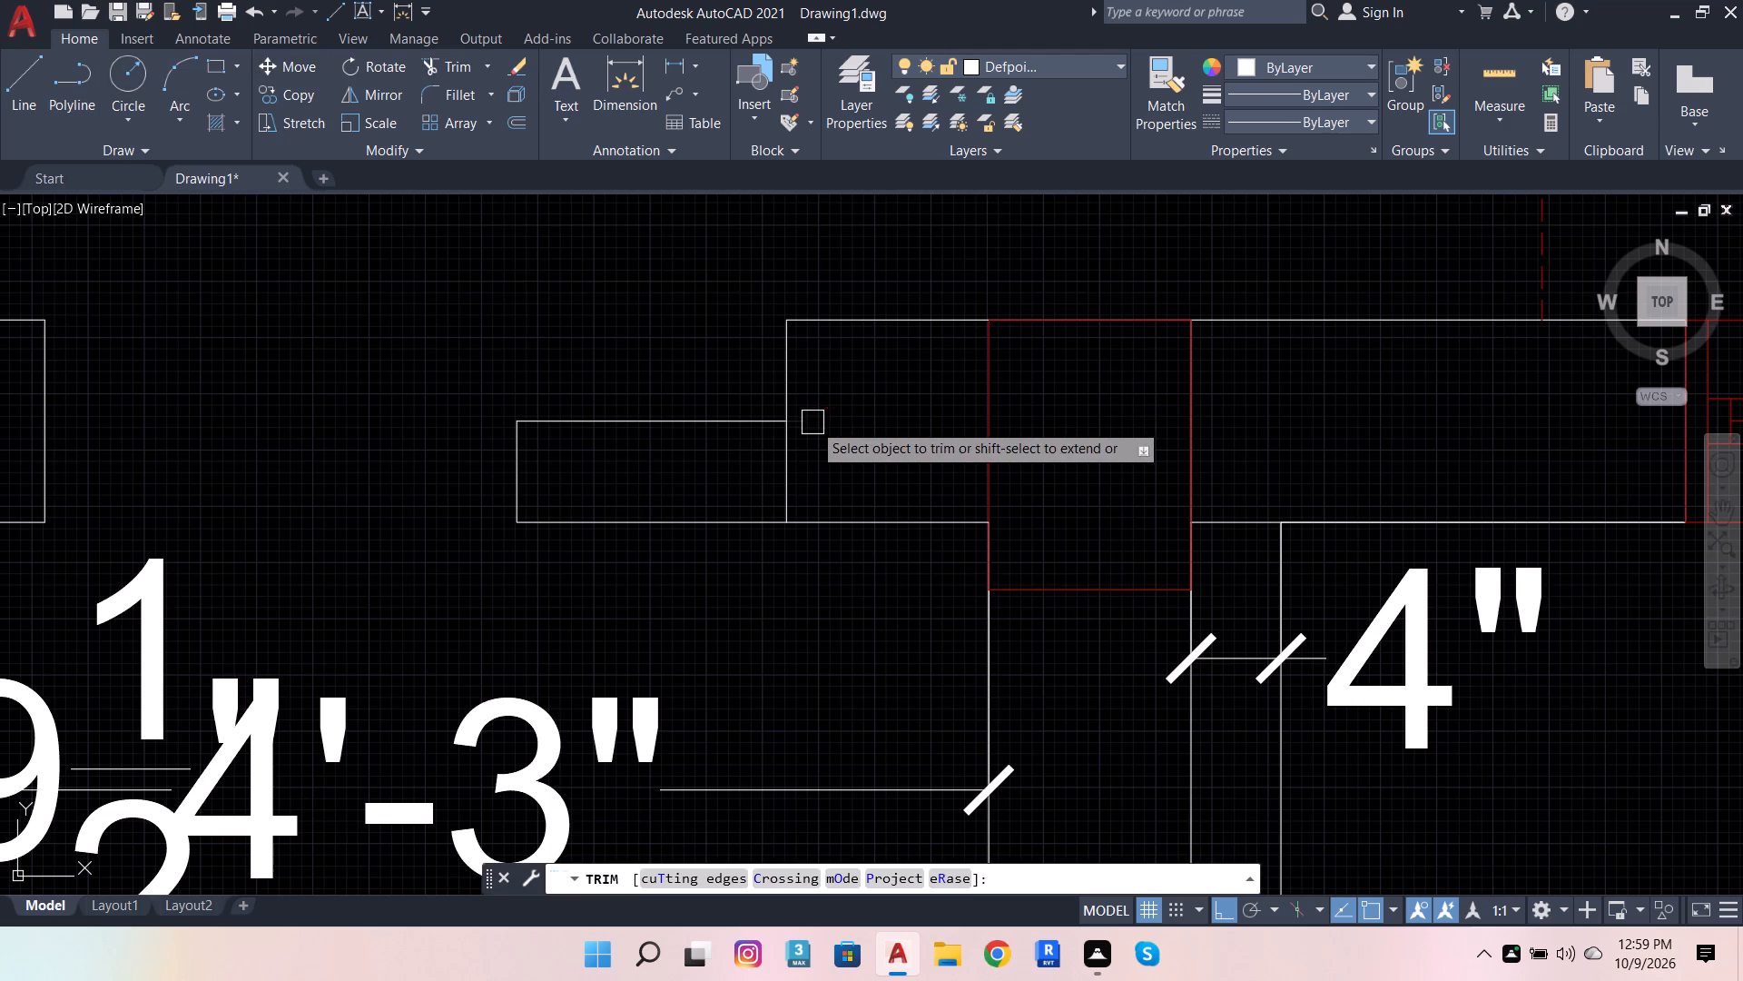
Copy the three lines of the 1' panel beside the passage's right wall stub about 5 1/2" straight up.
key(Escape)
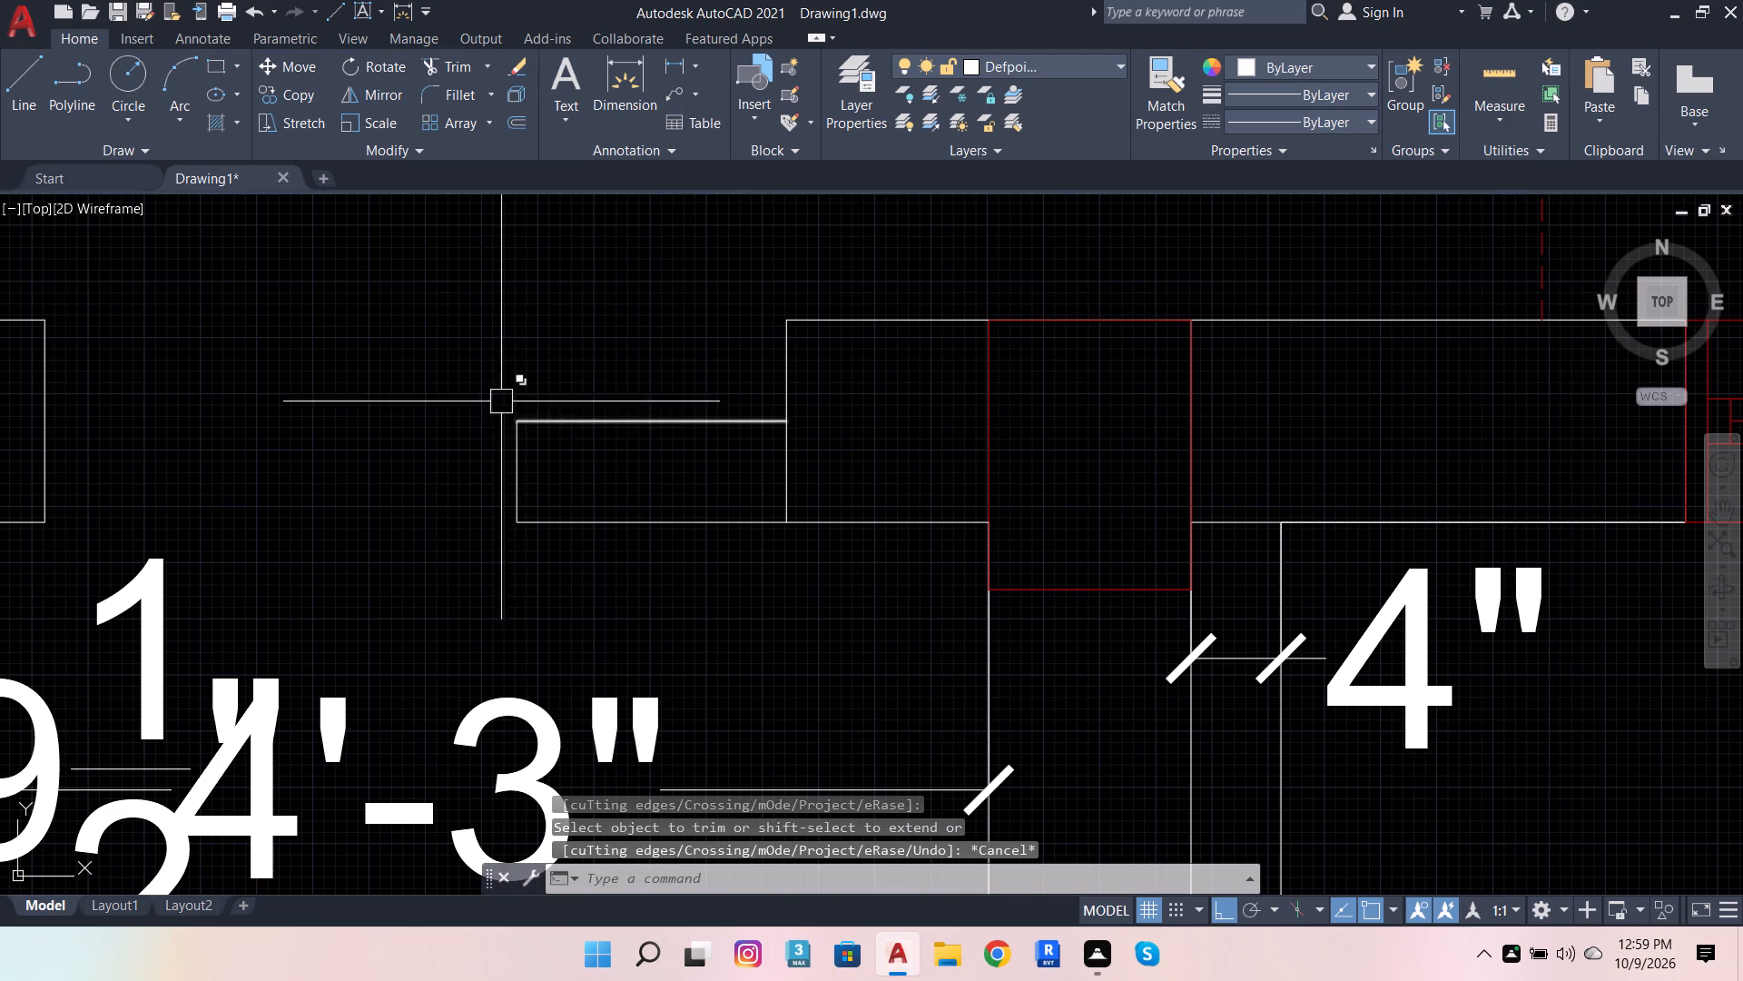
drag(486, 388, 726, 603)
click(391, 341)
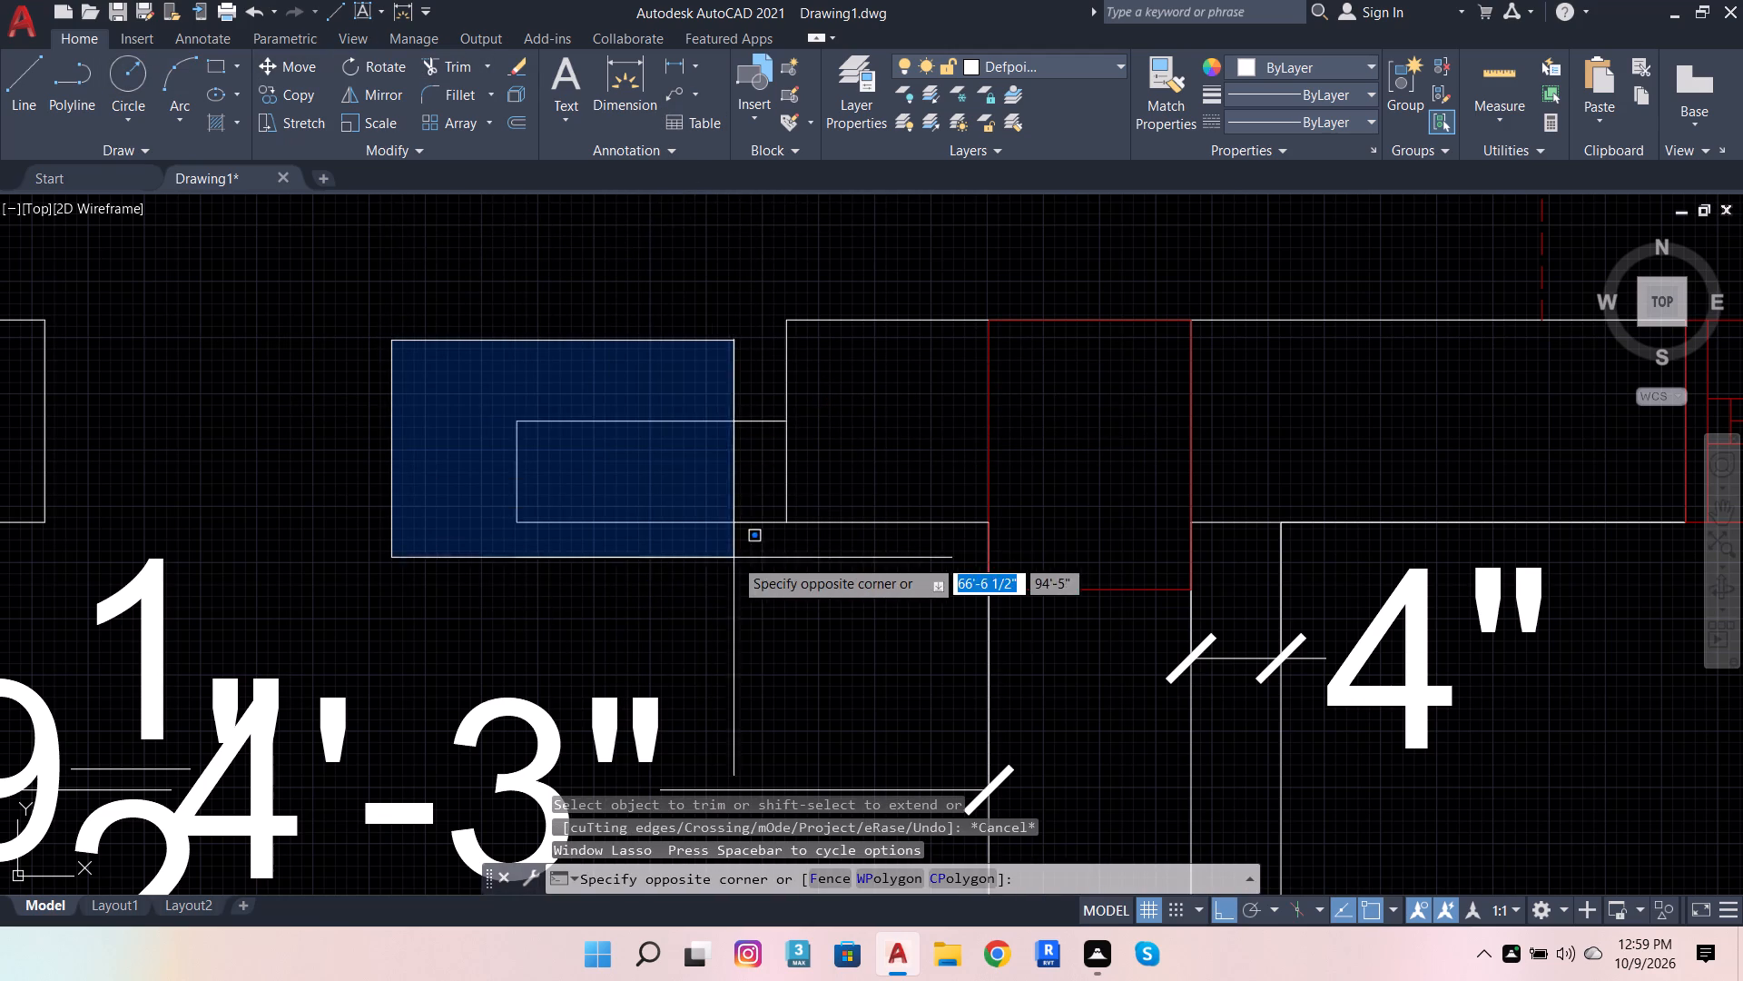
click(777, 587)
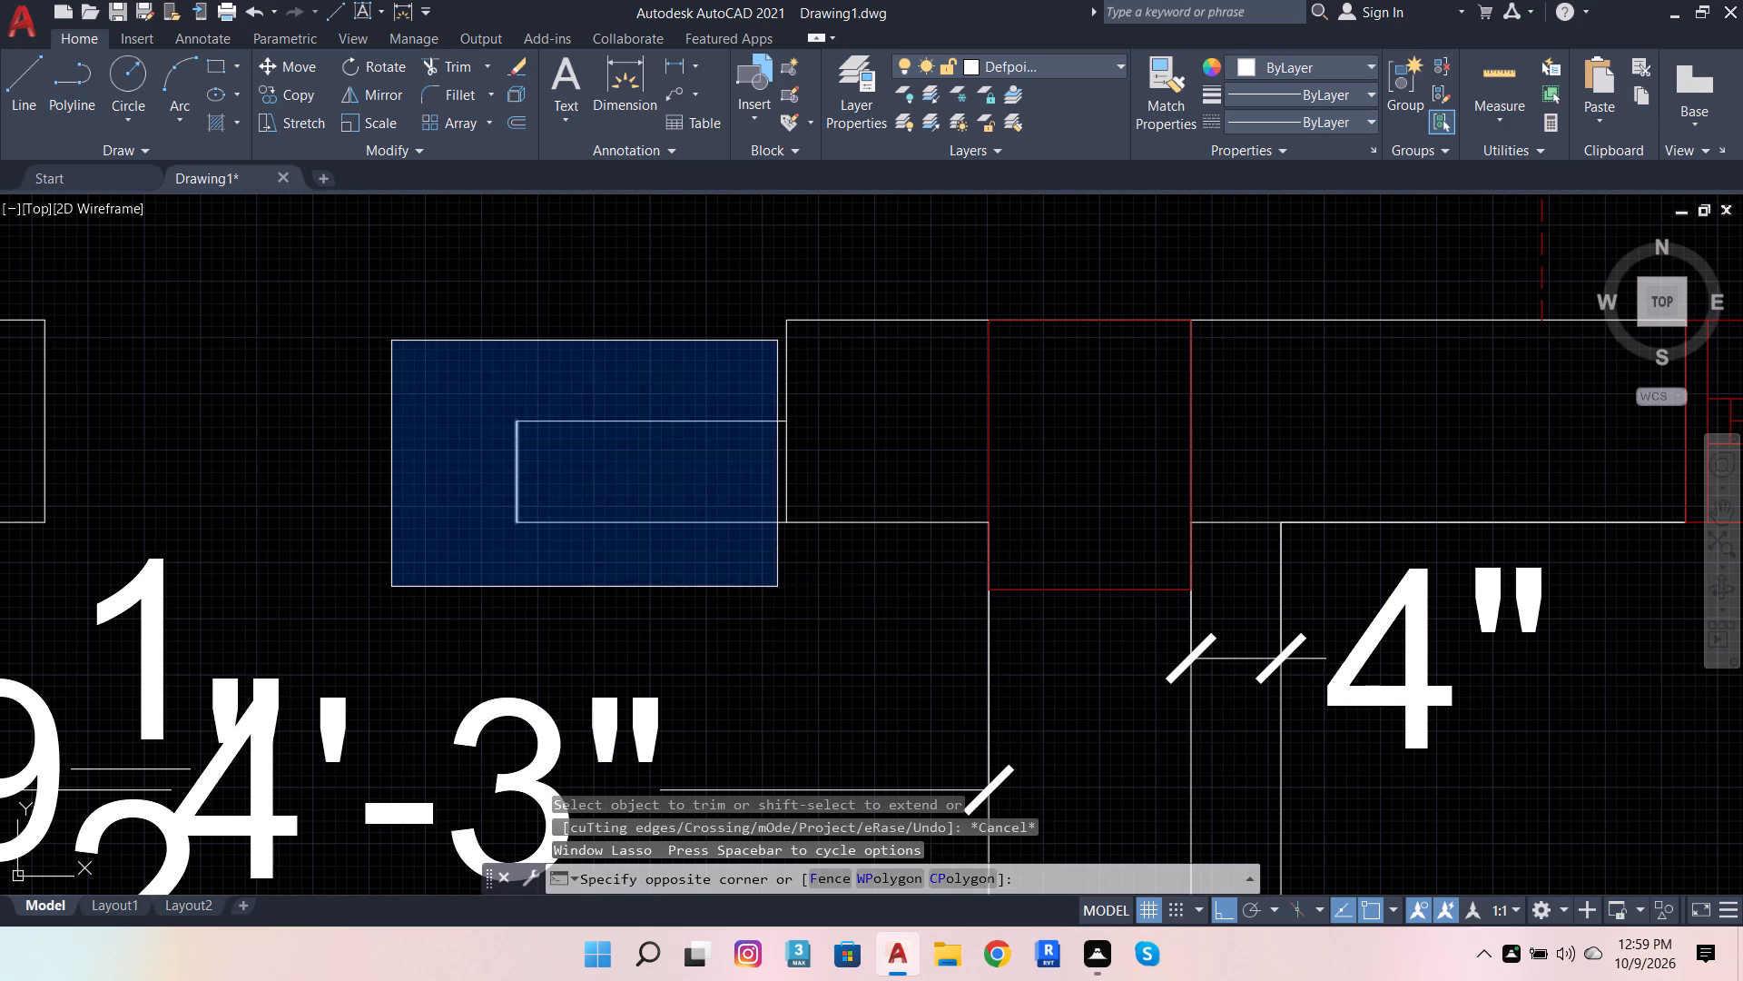
drag(753, 567, 703, 368)
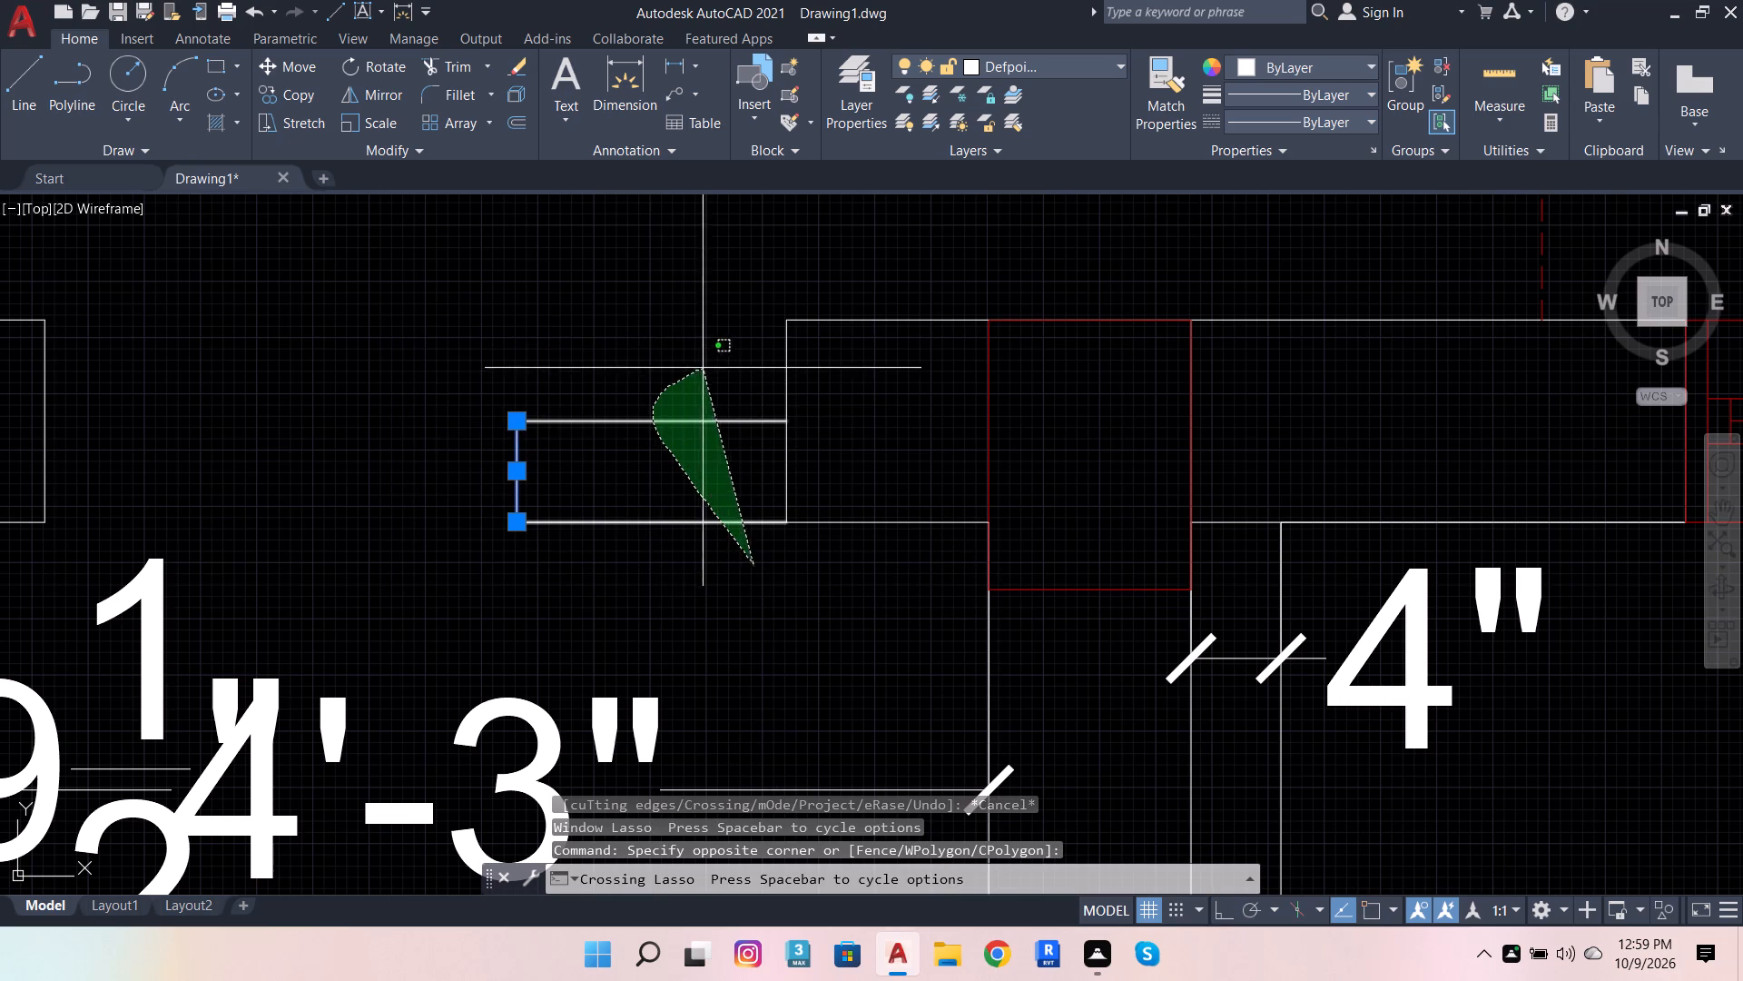
drag(703, 368, 706, 366)
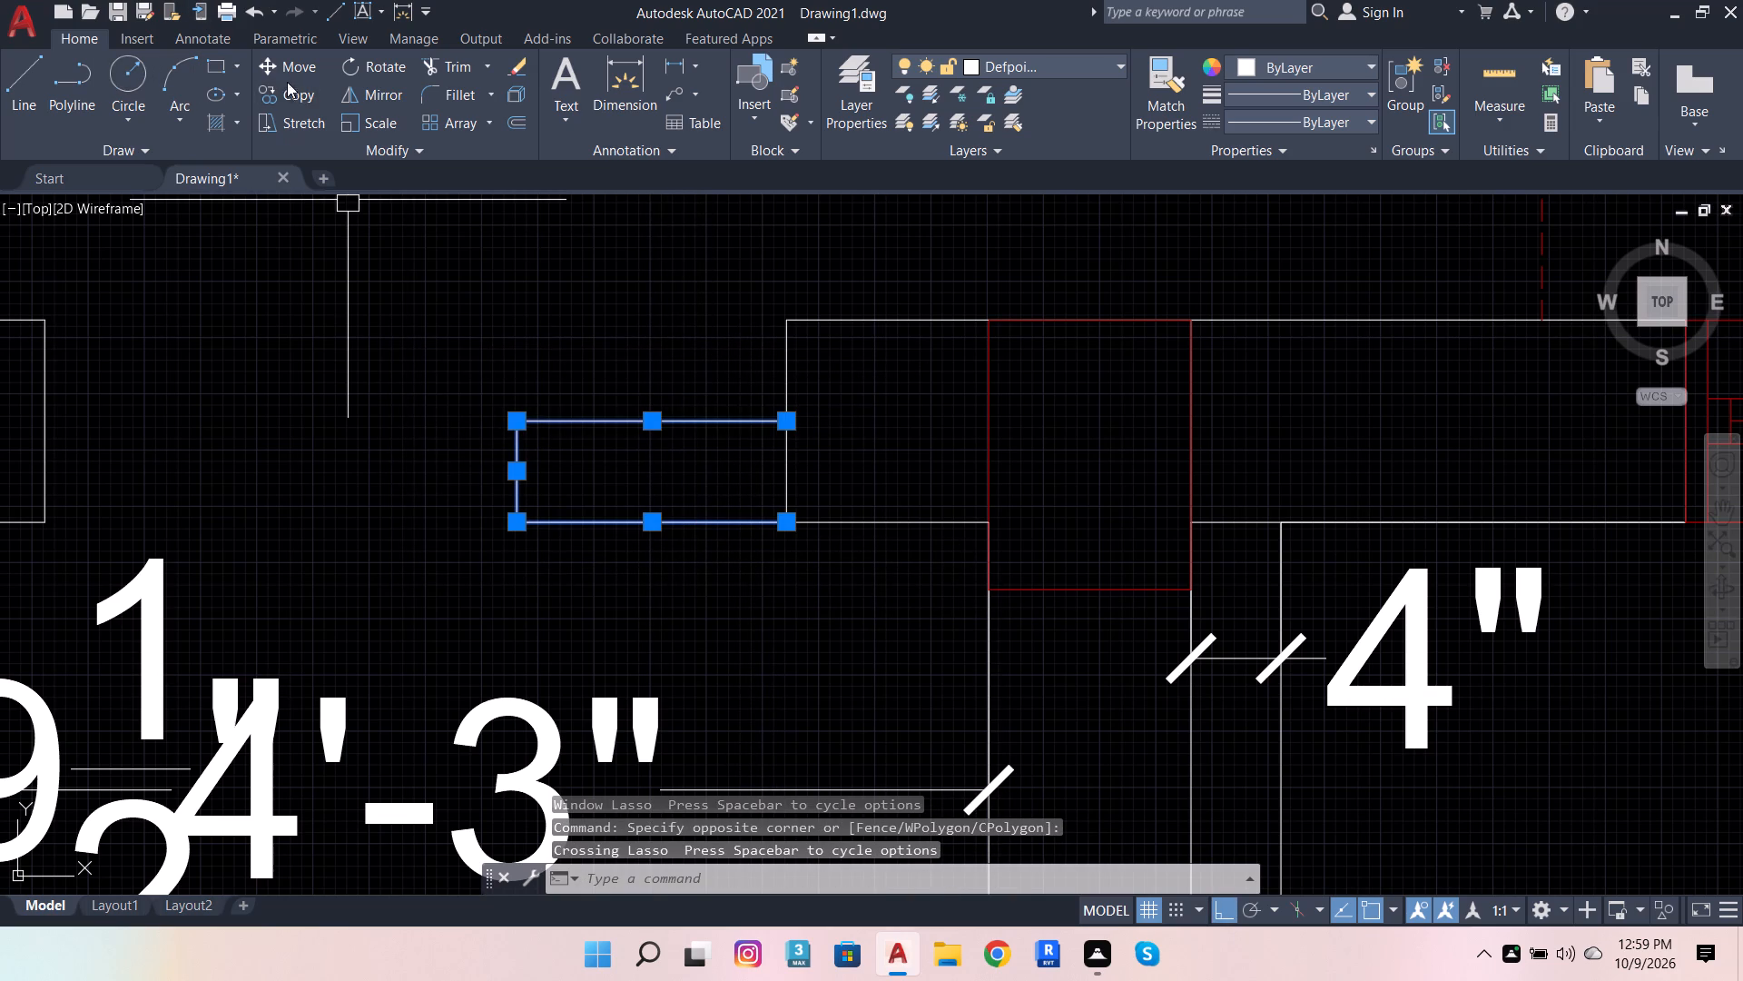
click(285, 90)
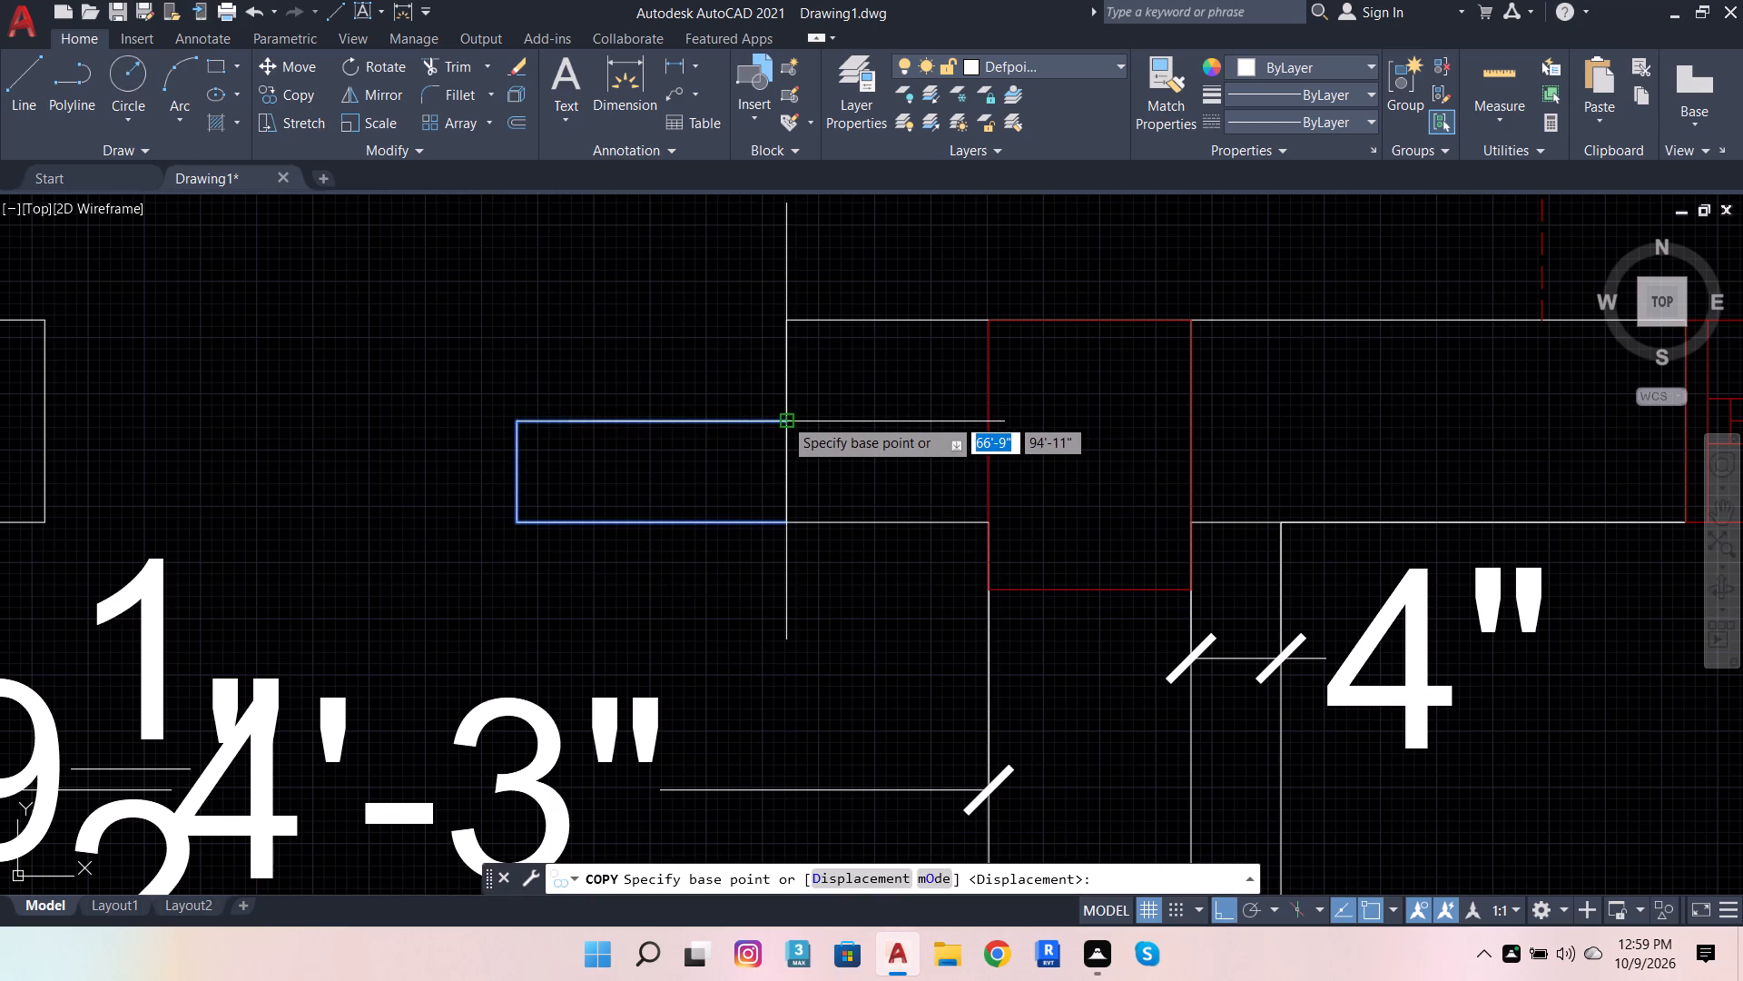
click(787, 522)
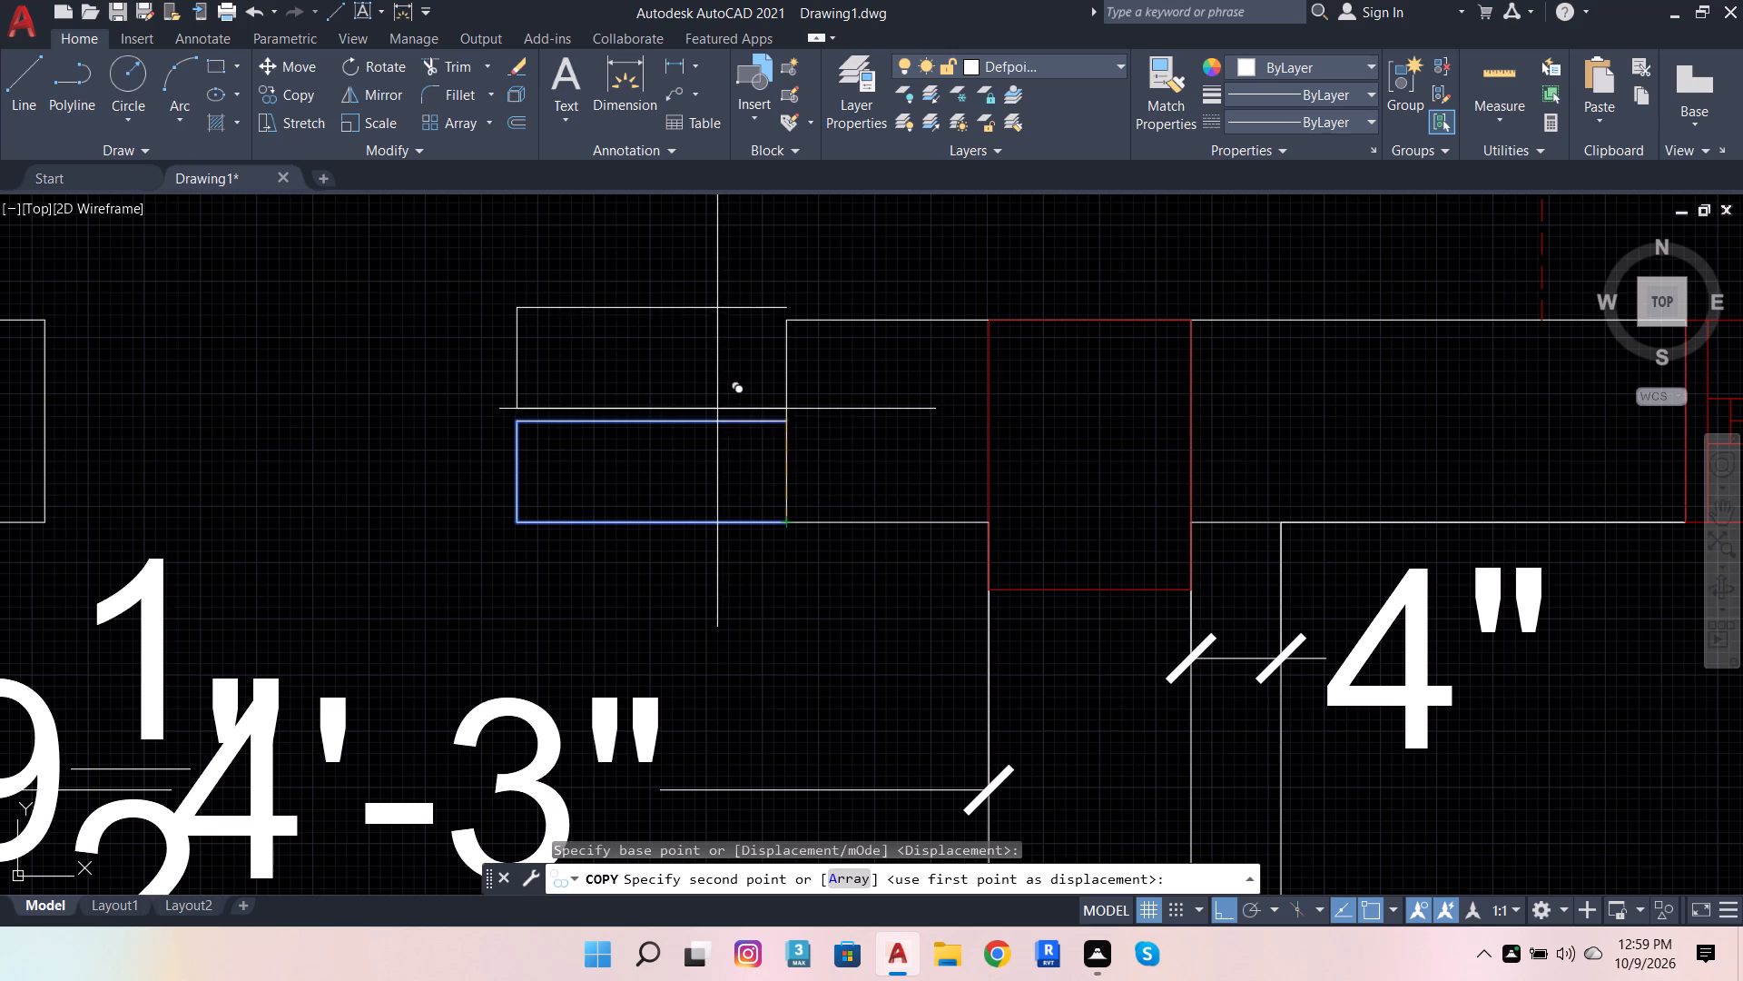
click(681, 396)
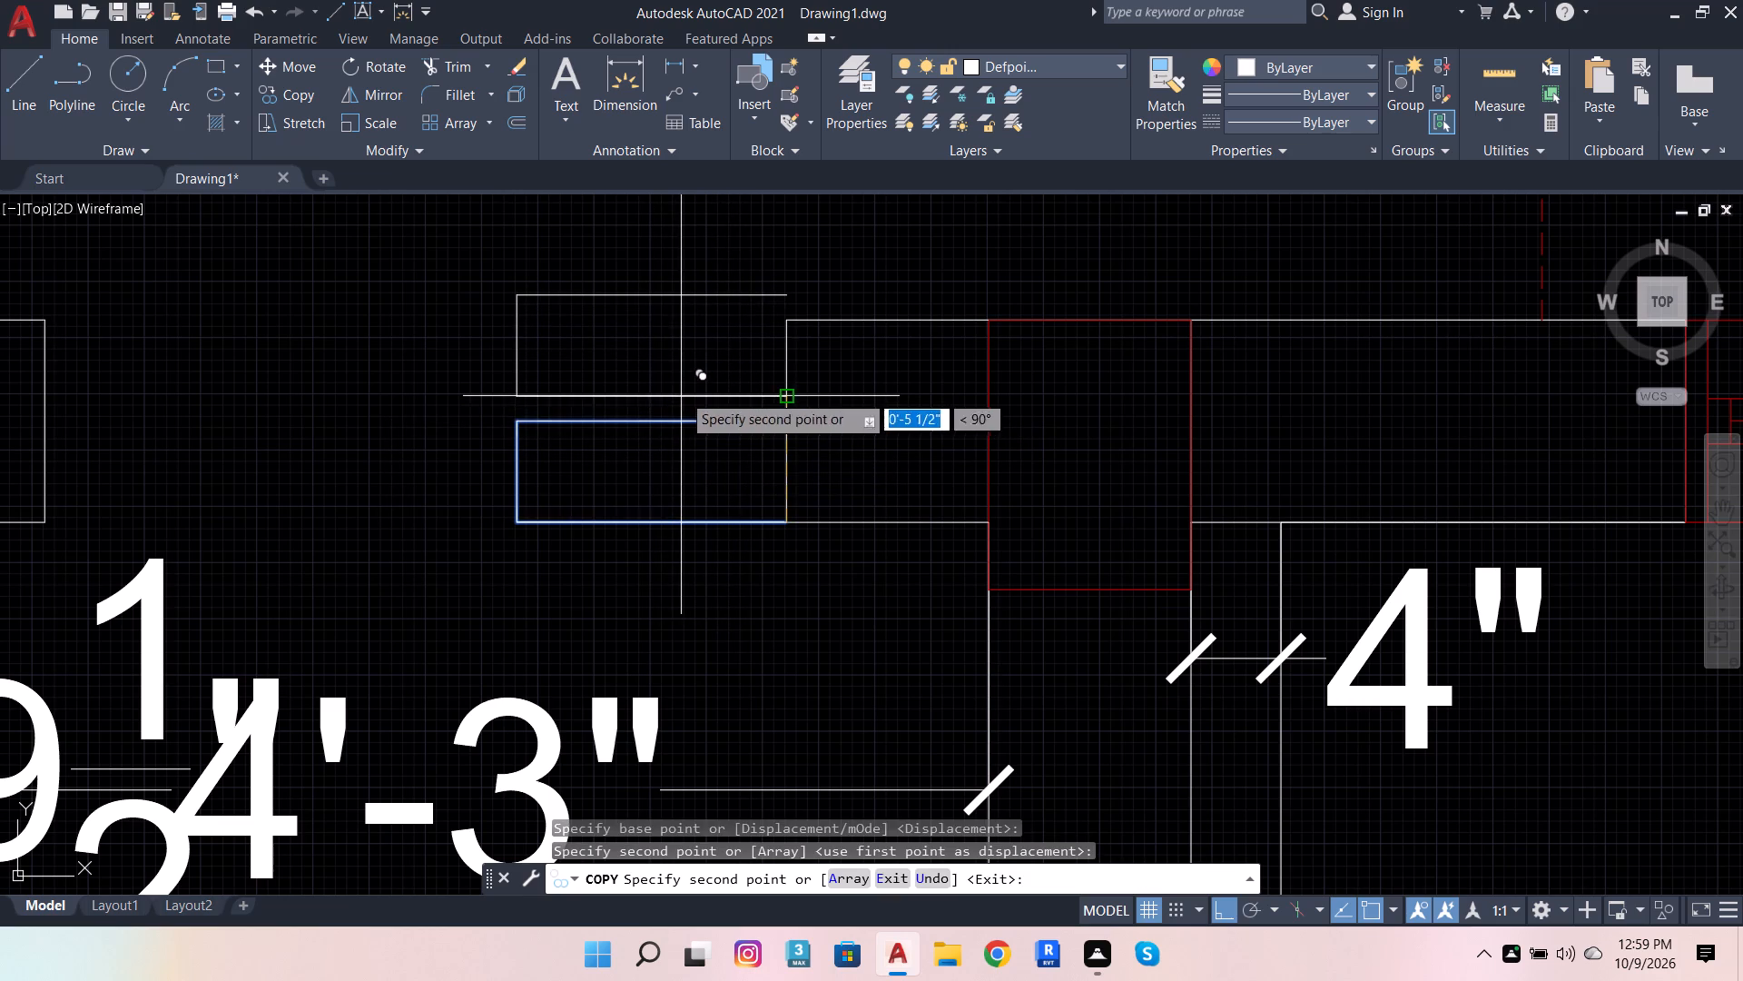
key(Escape)
Move the copied panel lines left until their open end lines up with the original panel's left edge.
click(738, 388)
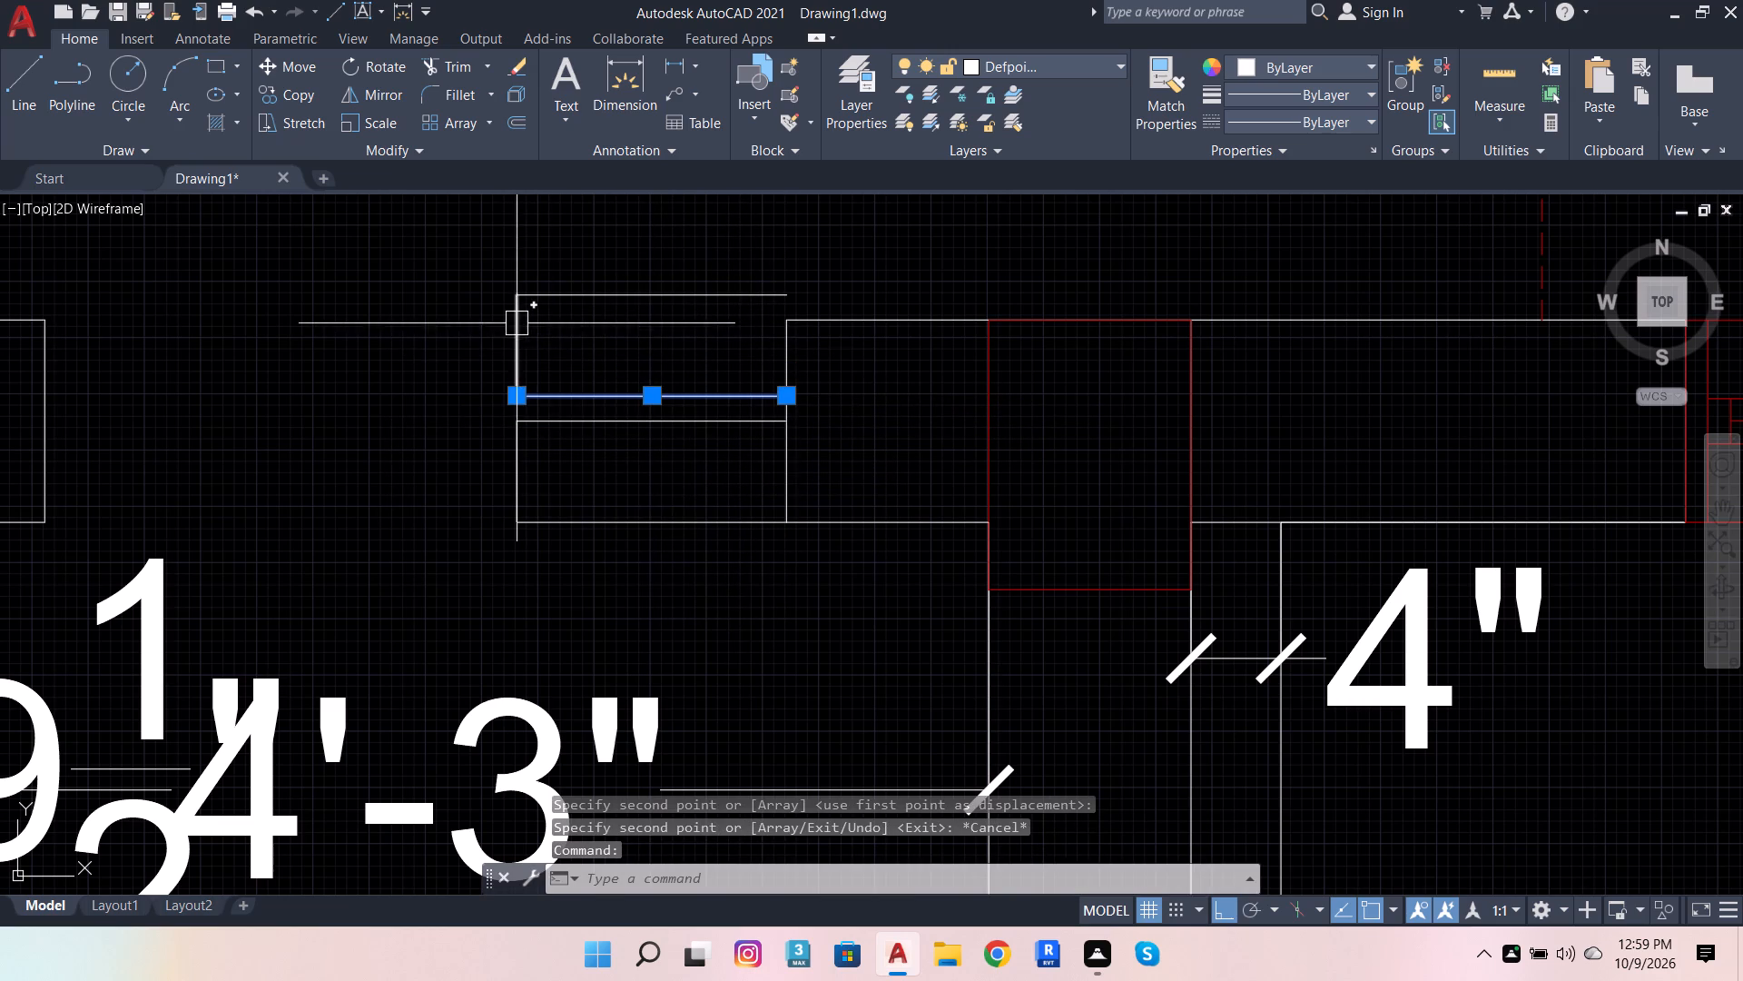
click(514, 325)
click(584, 289)
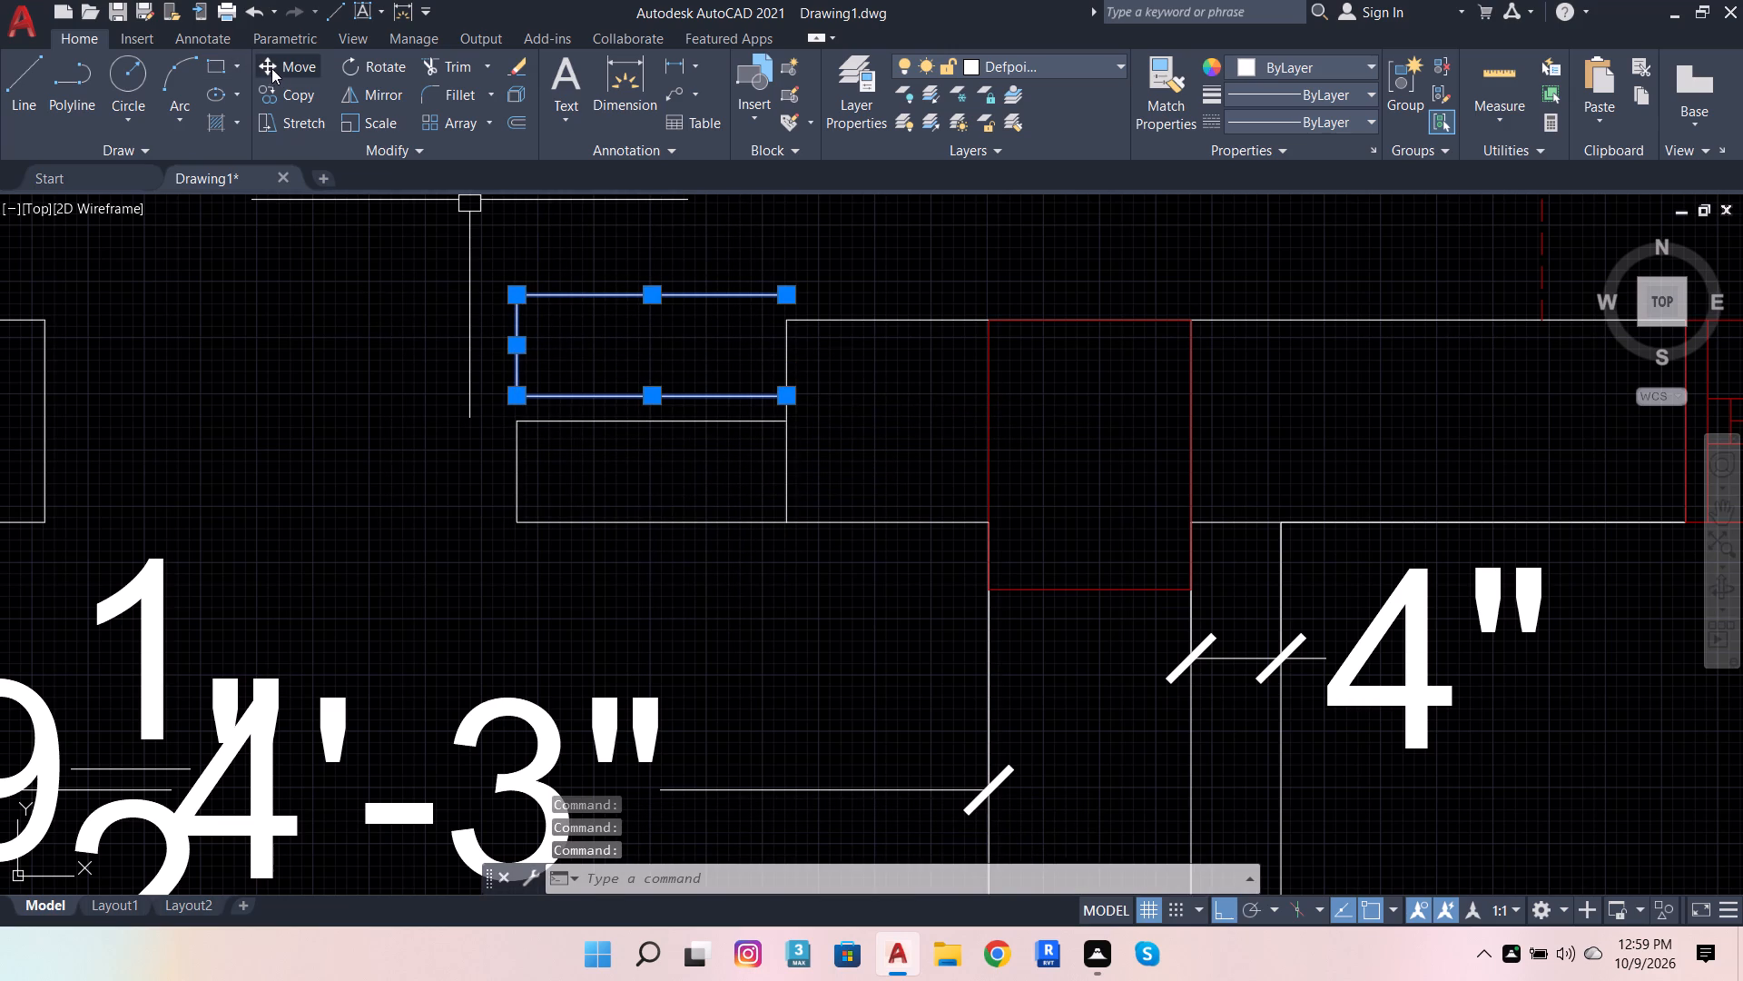
click(275, 69)
click(784, 401)
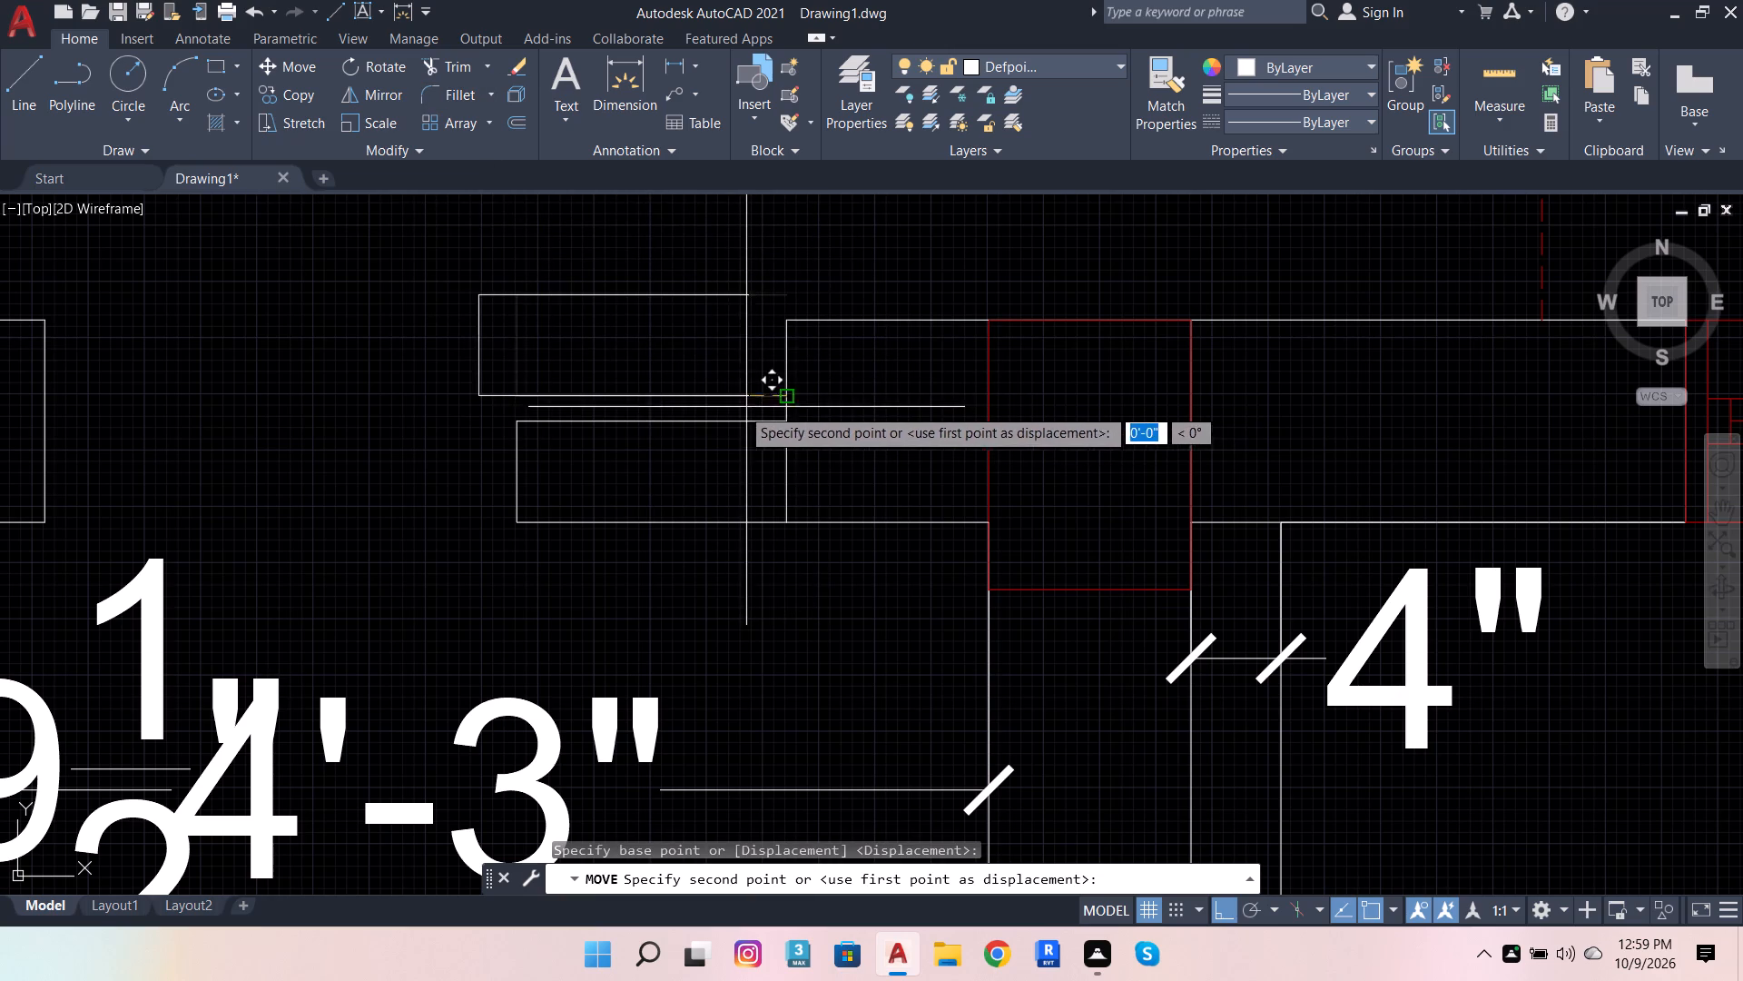
scroll(702, 418, up, 3)
scroll(698, 437, down, 4)
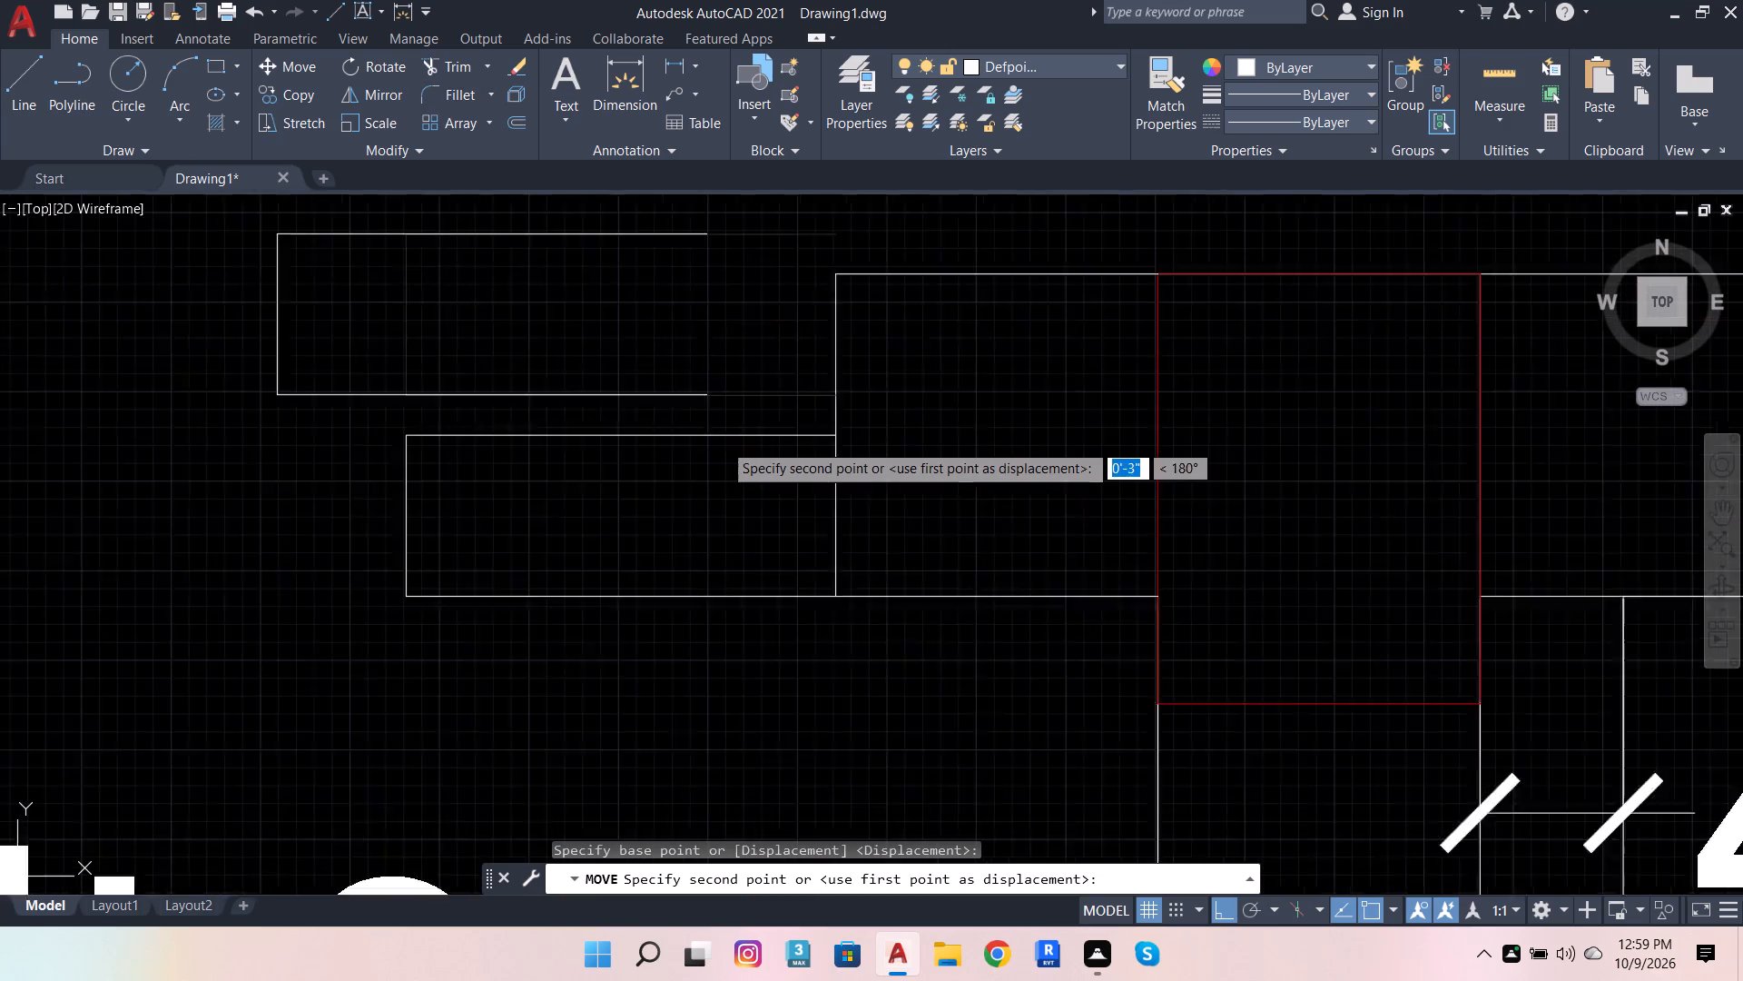
scroll(724, 443, down, 1)
scroll(712, 435, up, 3)
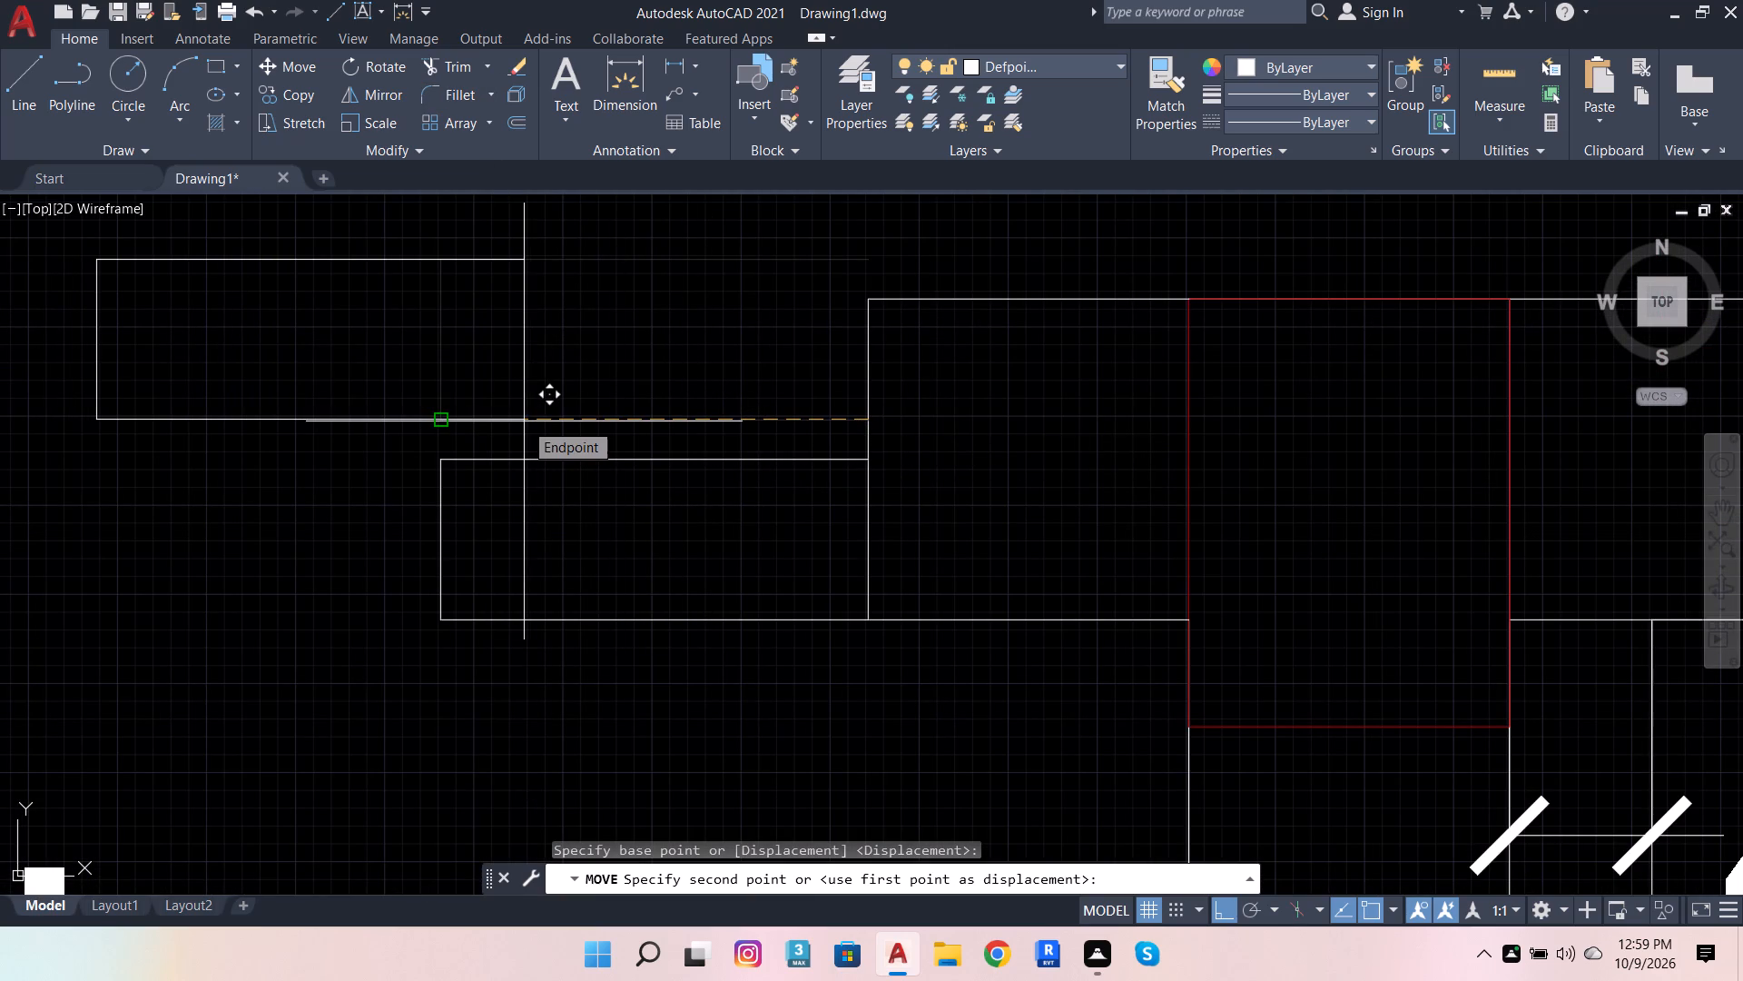
click(550, 426)
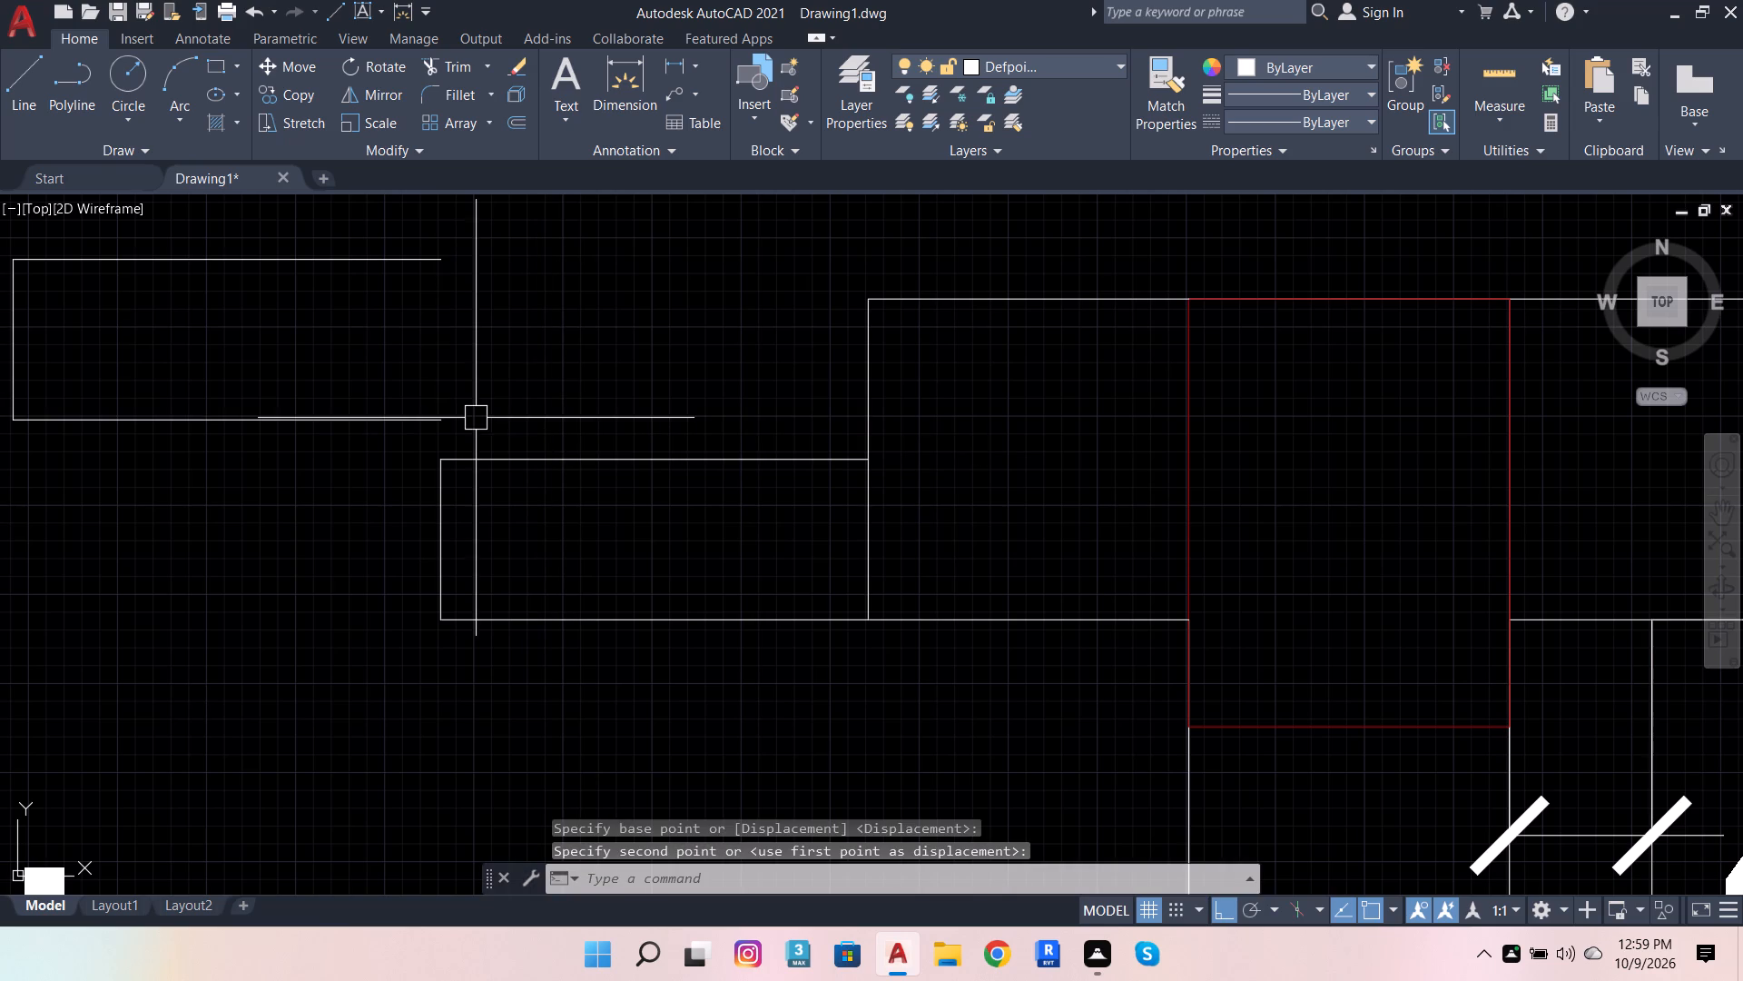
Move the copied panel lines back right so they partly overlap the original panel's left end horizontally.
scroll(494, 411, down, 3)
click(350, 338)
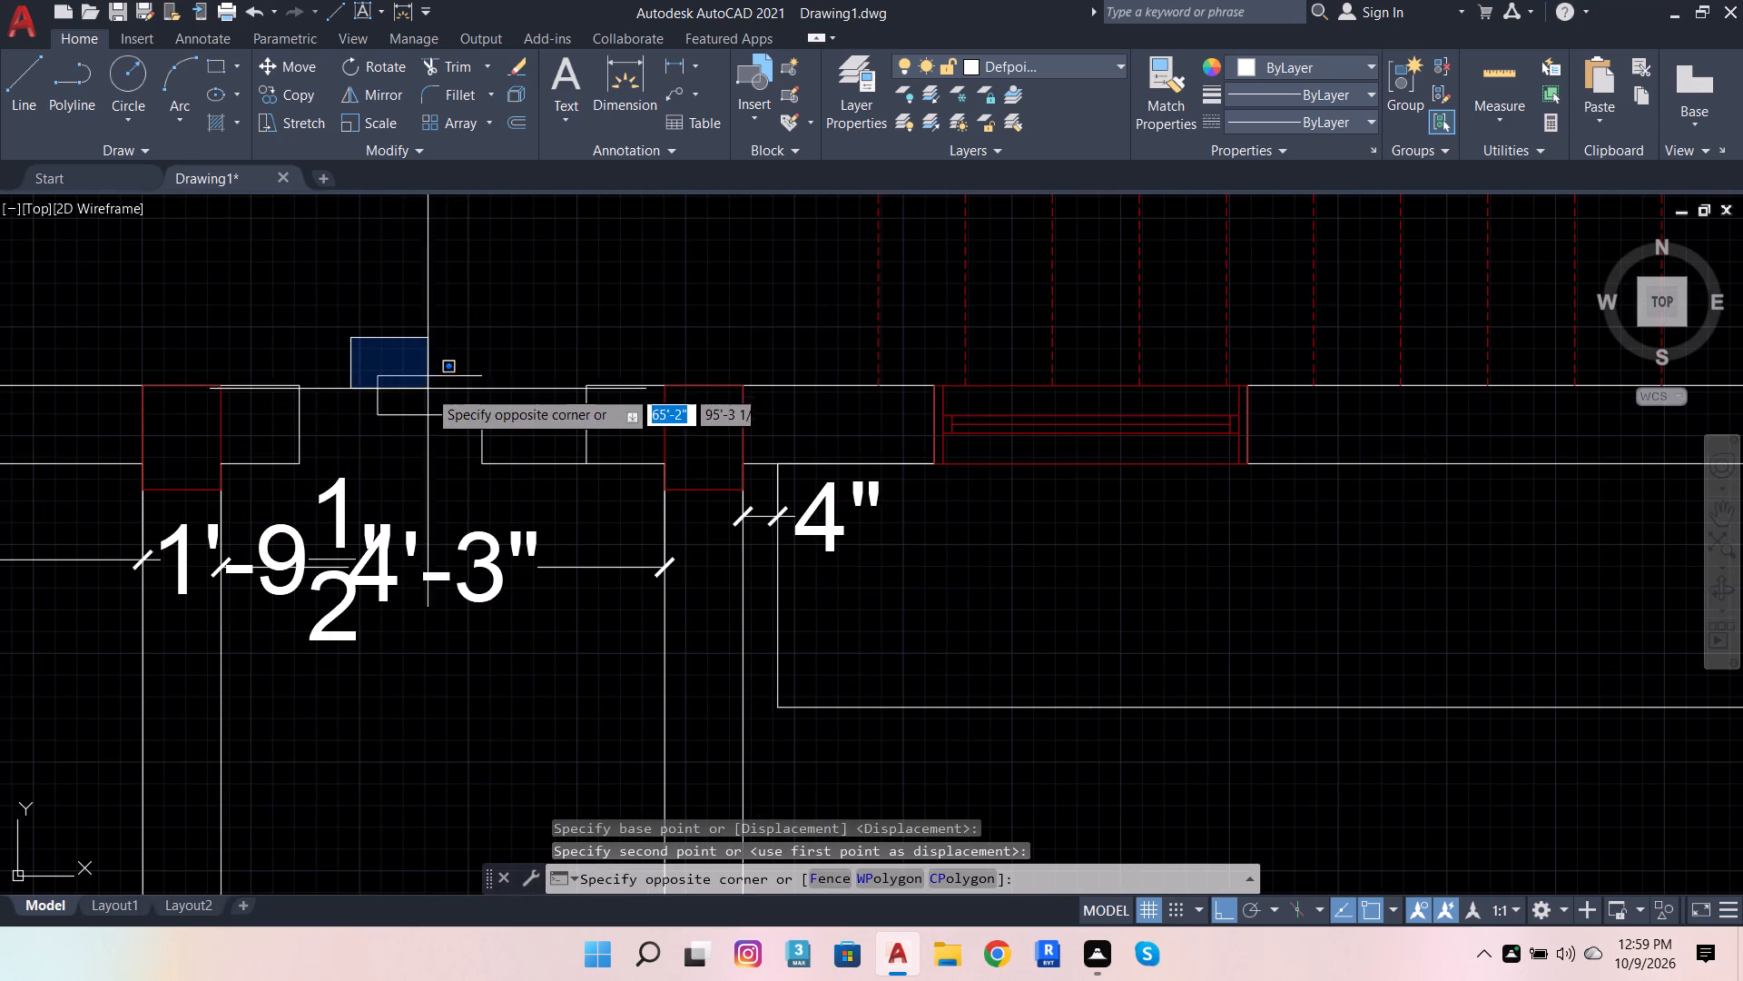
click(496, 421)
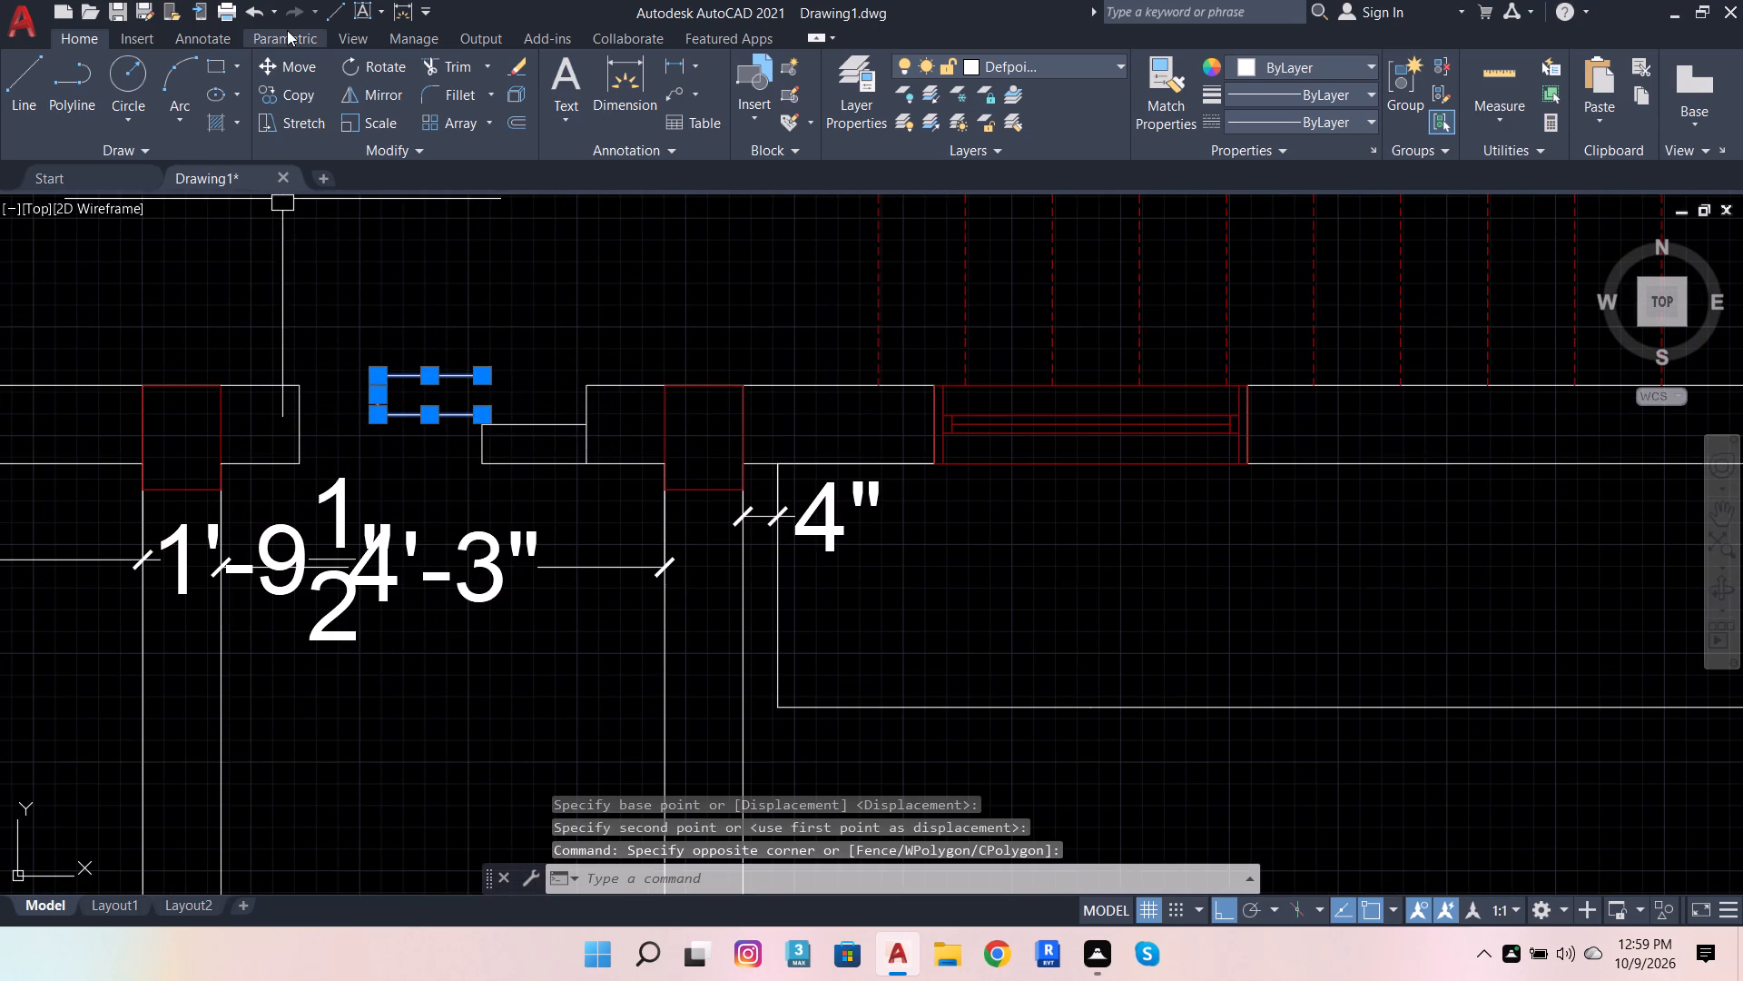
click(298, 67)
scroll(513, 336, up, 2)
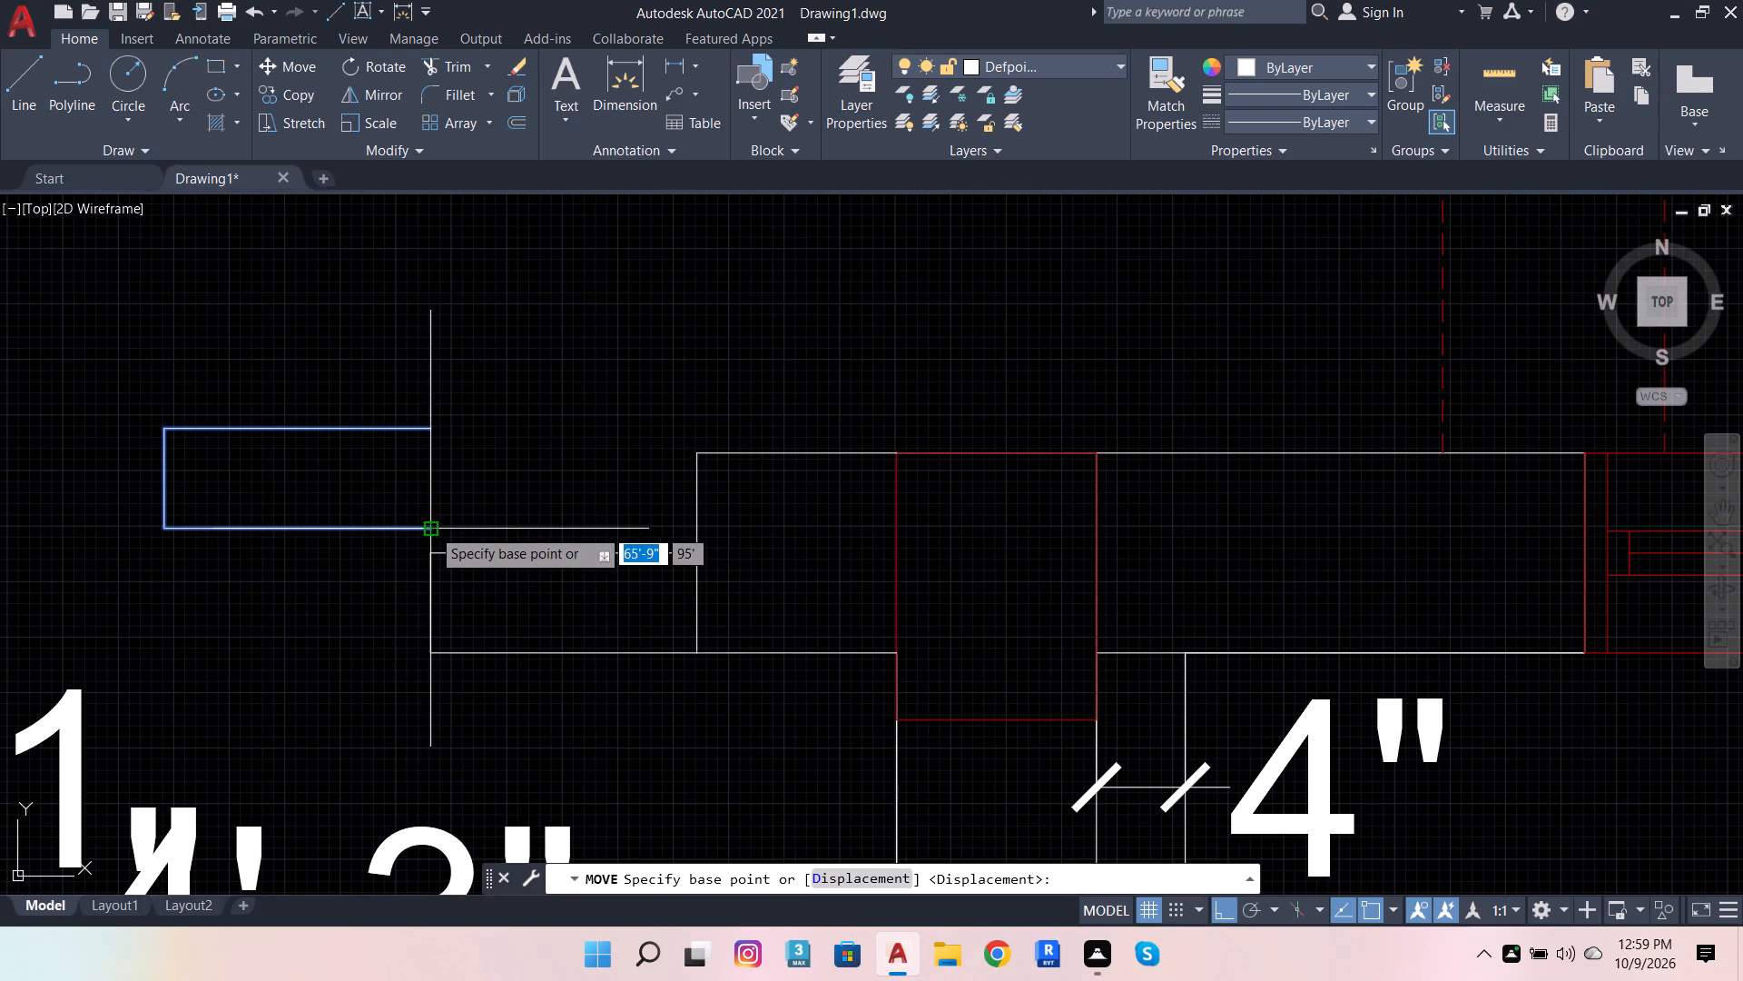
click(431, 528)
scroll(468, 531, up, 3)
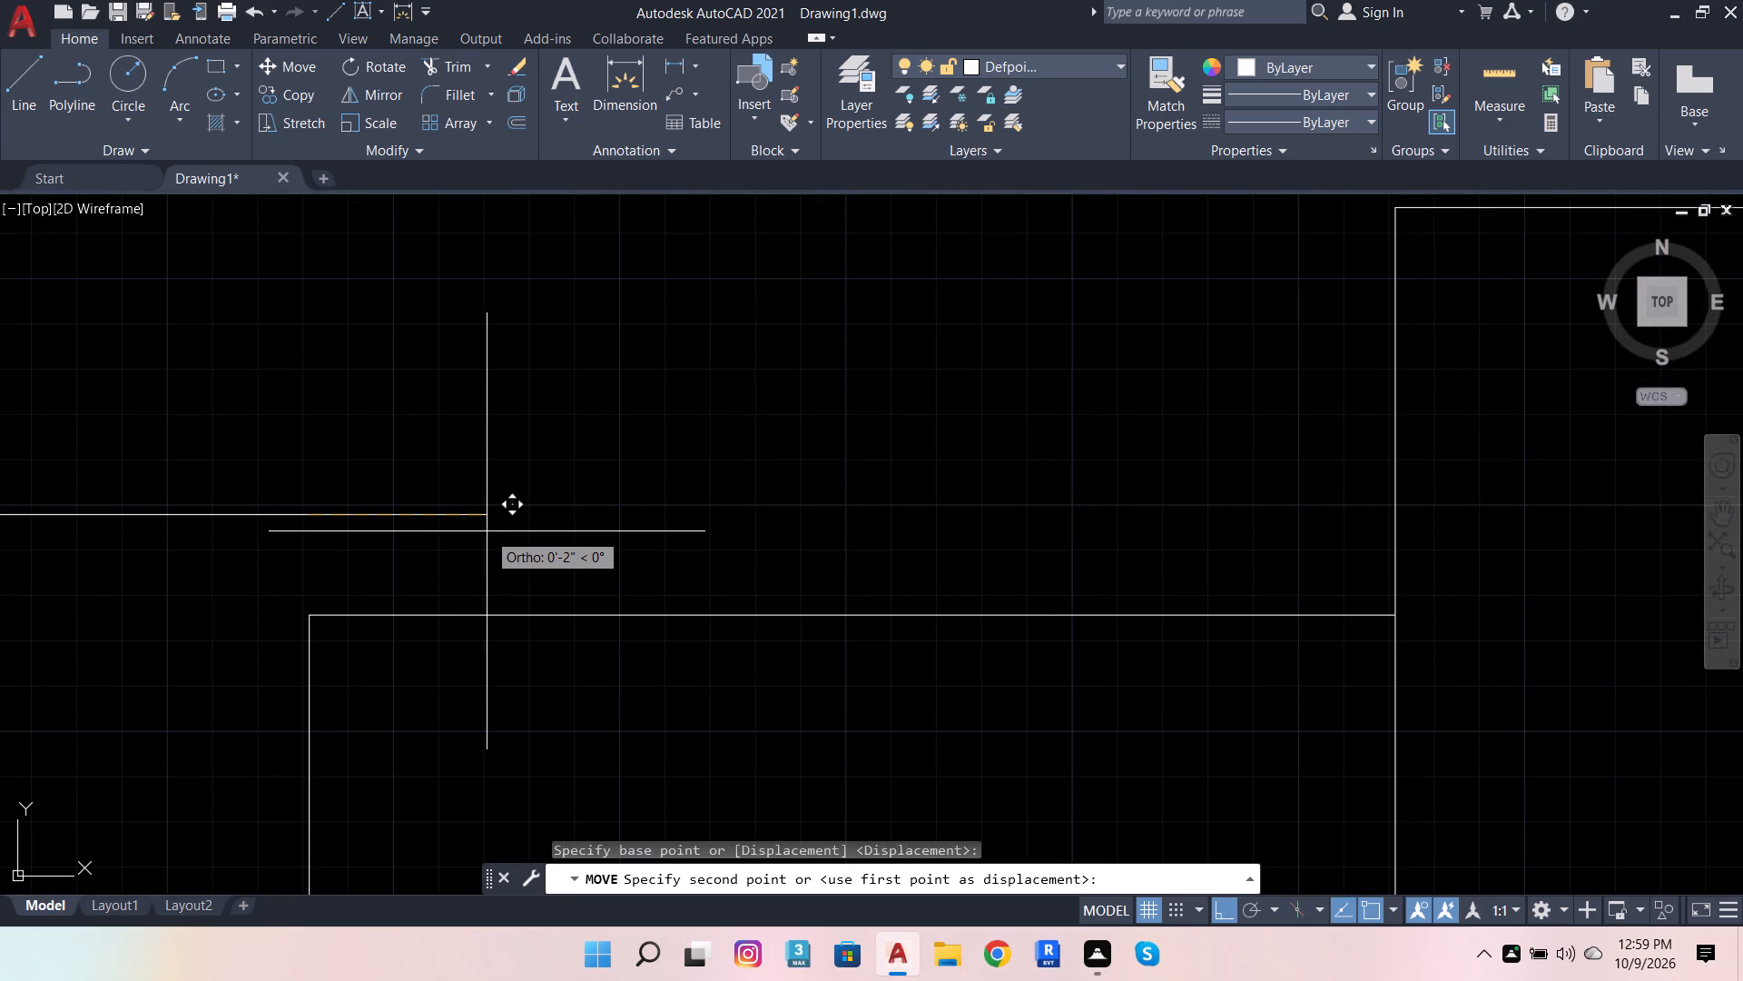
click(721, 530)
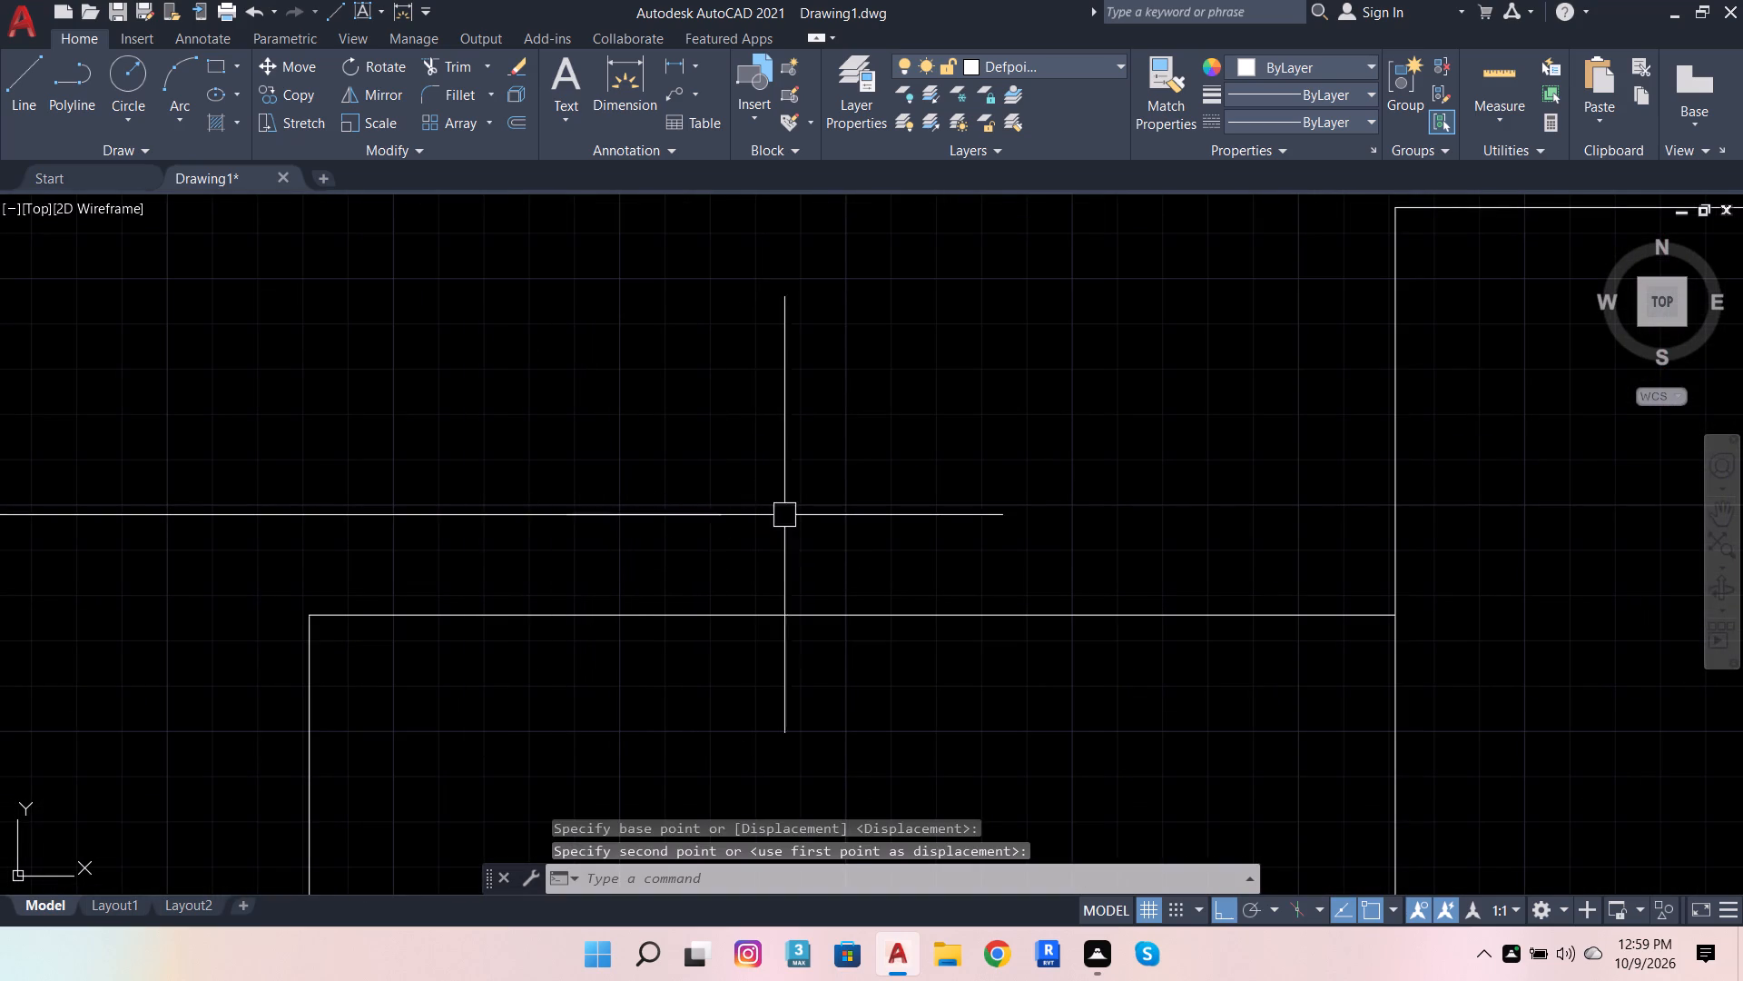
scroll(787, 515, down, 3)
key(Escape)
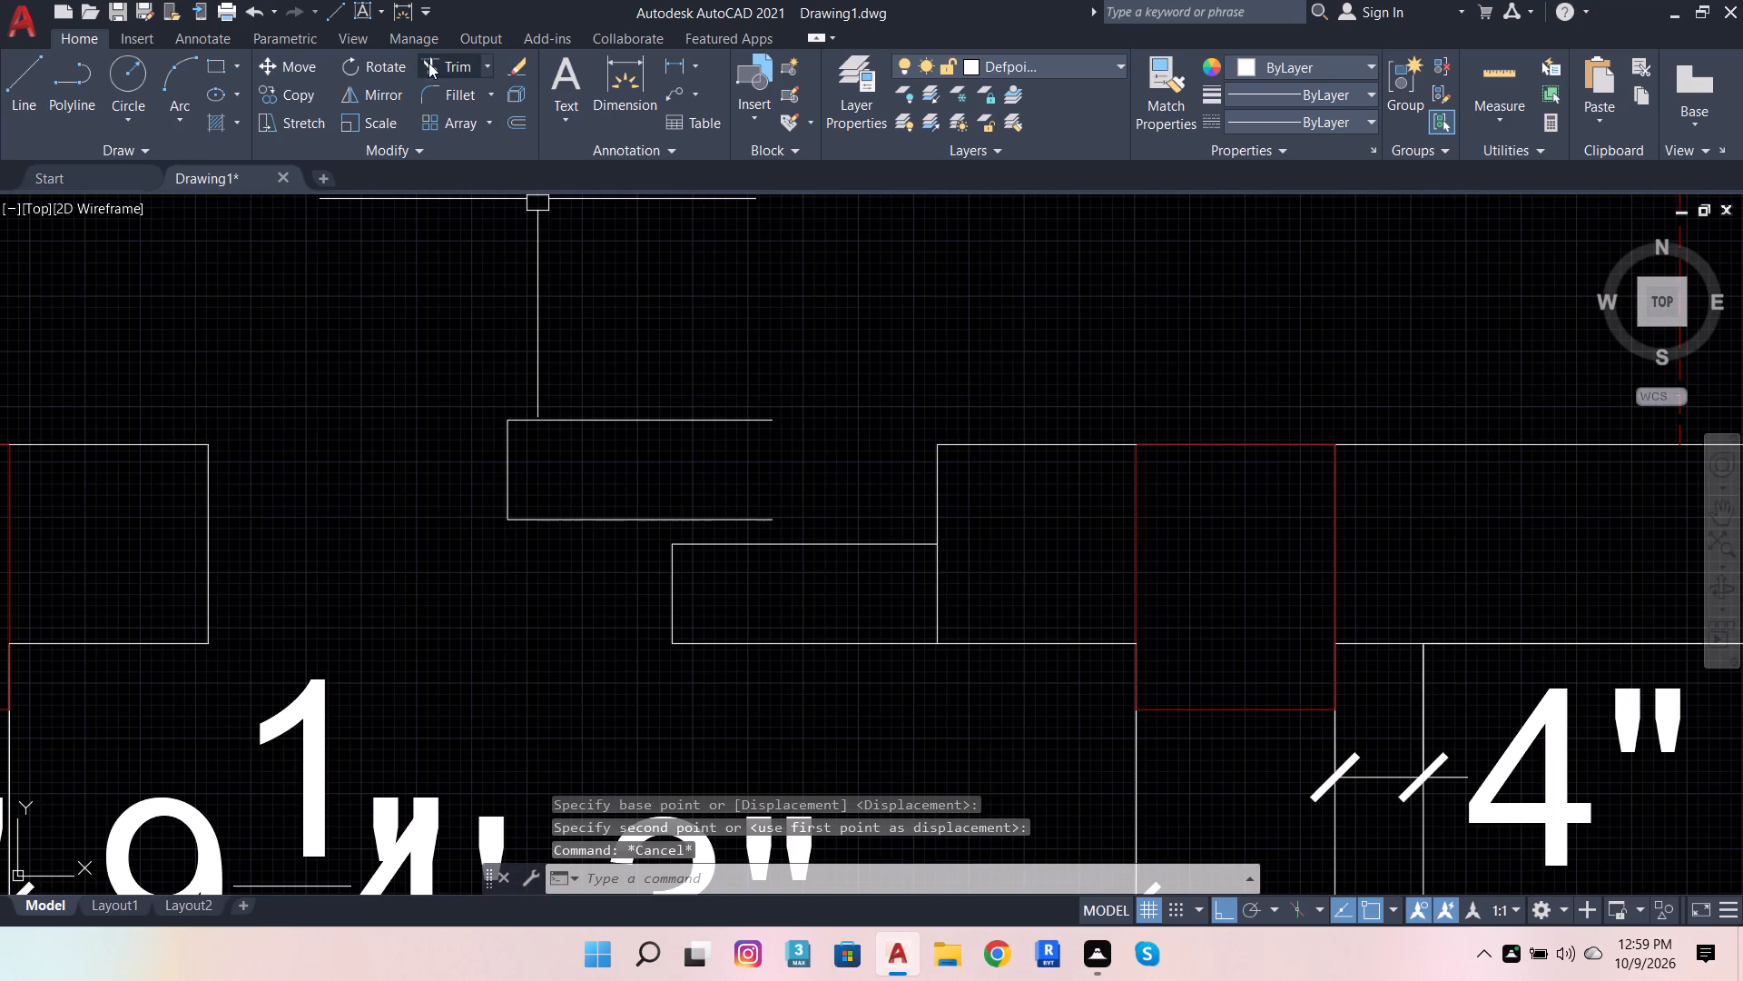
Draw a vertical line down from the copied panel's upper open end, past its lower edge into the original panel.
click(32, 77)
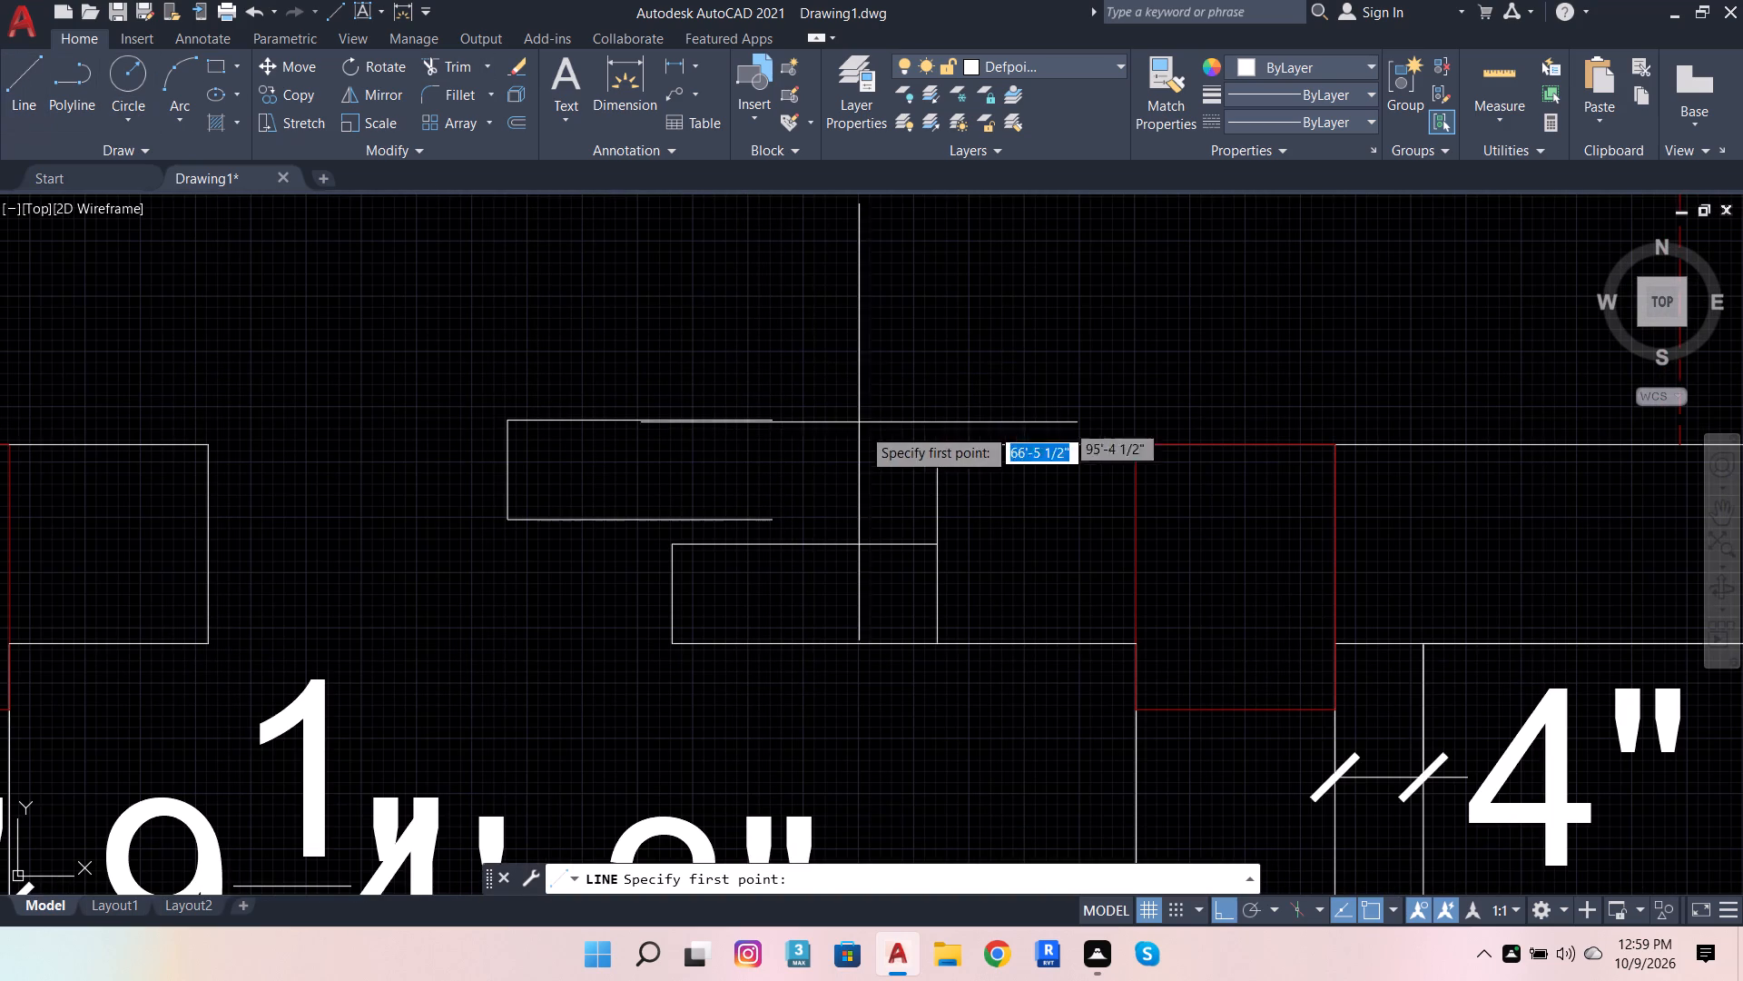
click(772, 419)
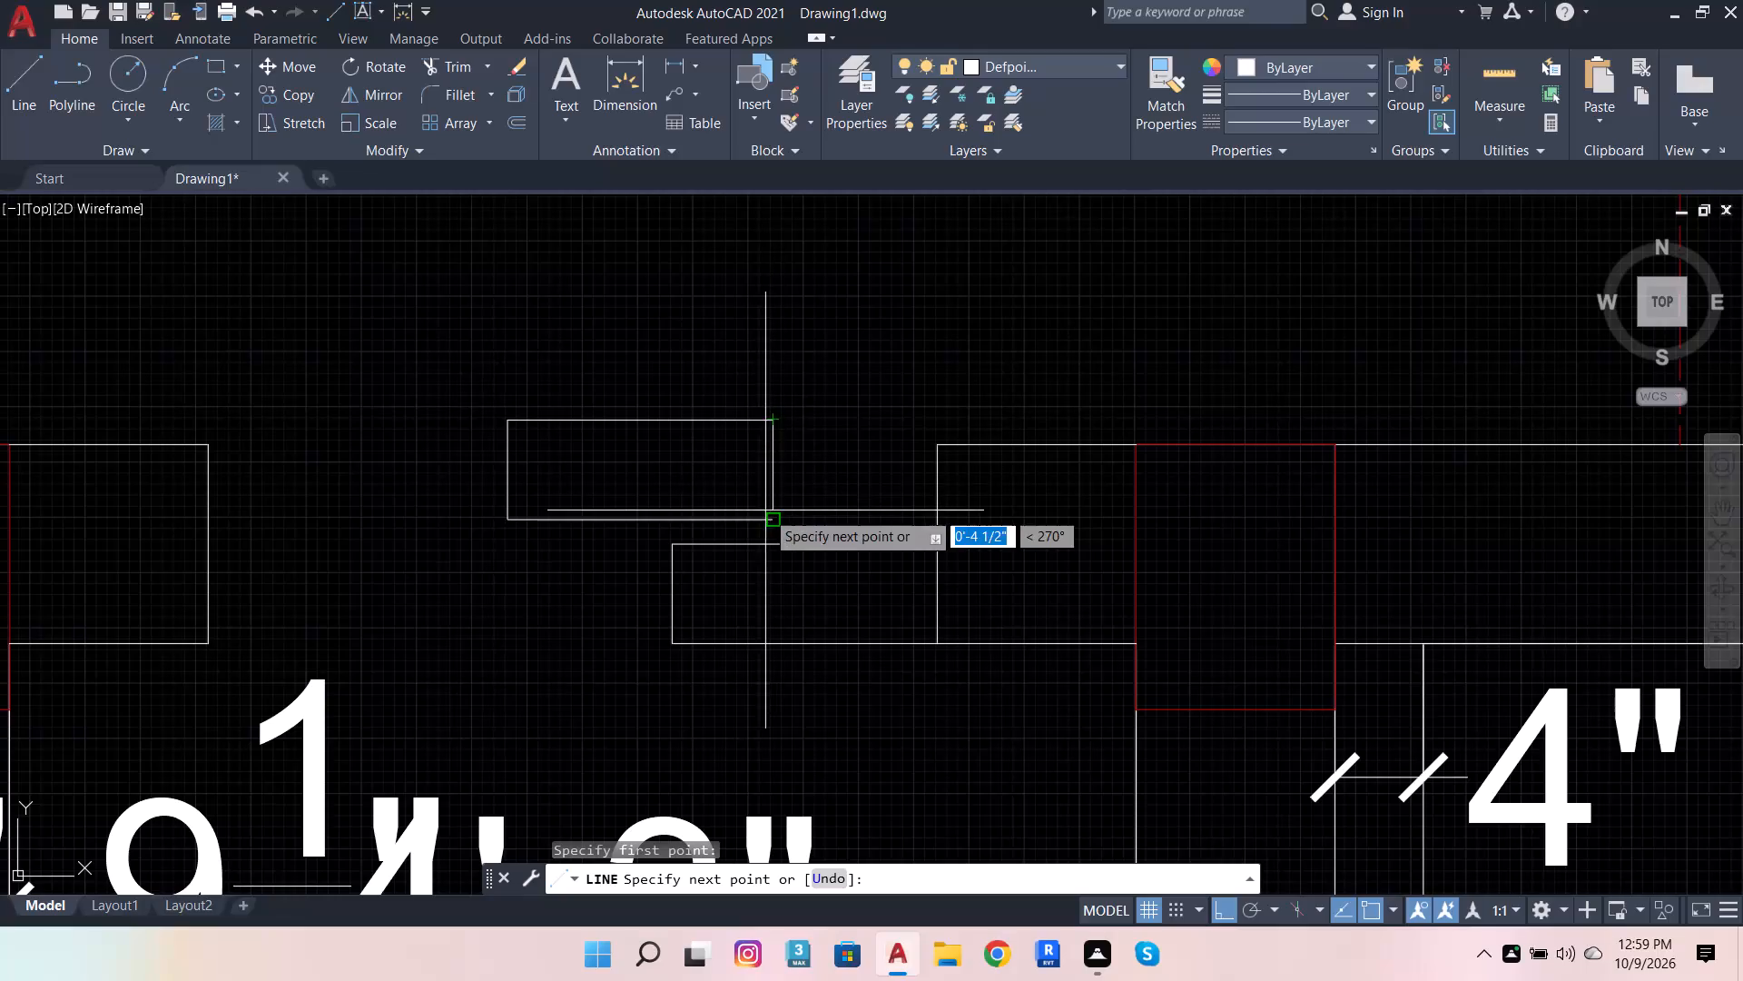
click(777, 575)
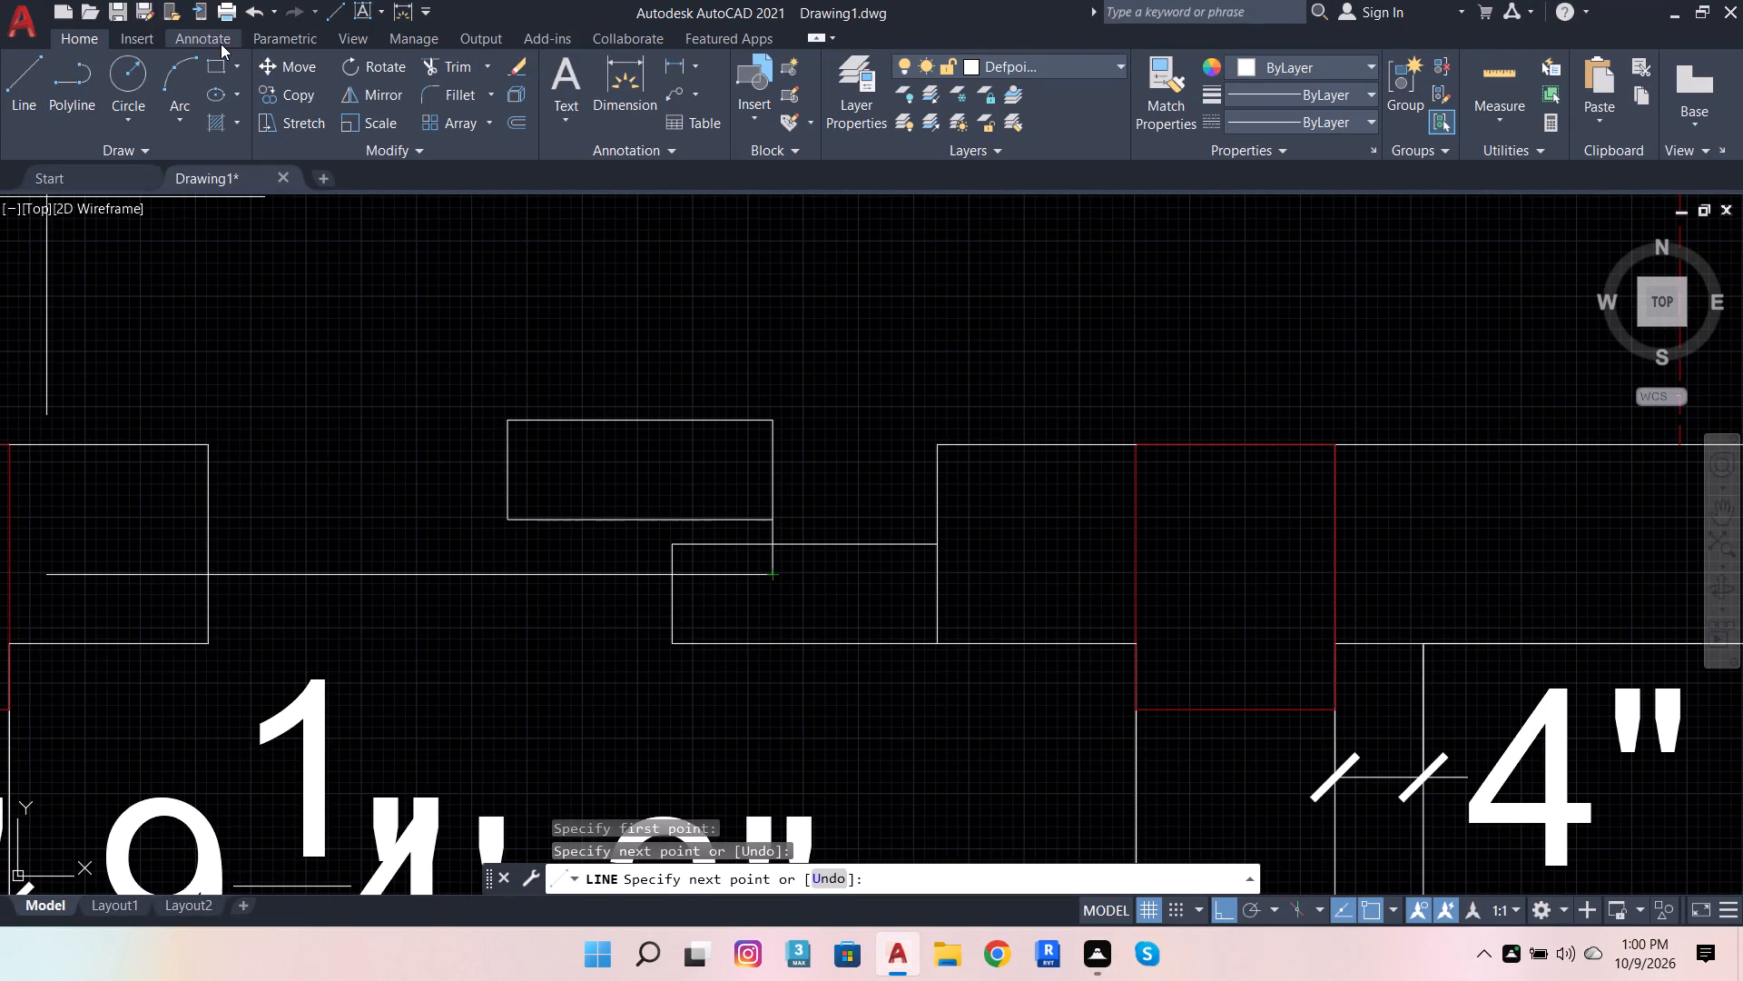
key(Escape)
Move the copied panel's three lines down so its lower edge rests on the original panel's upper edge.
click(444, 342)
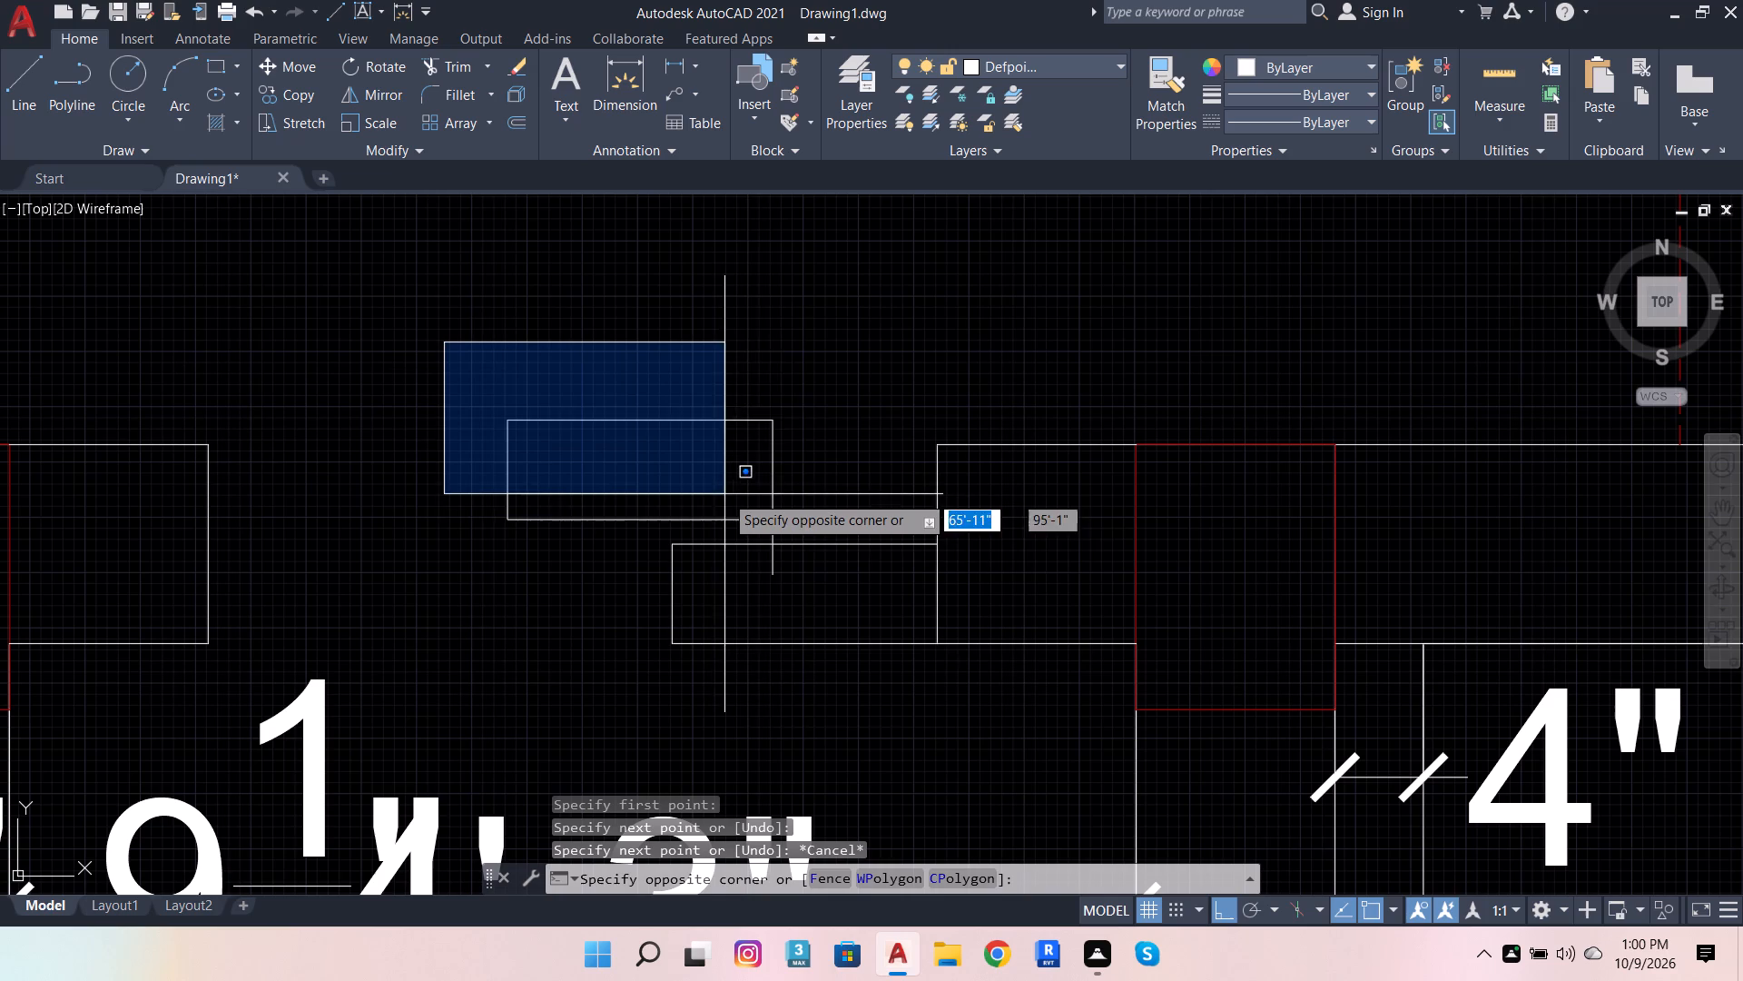
click(817, 526)
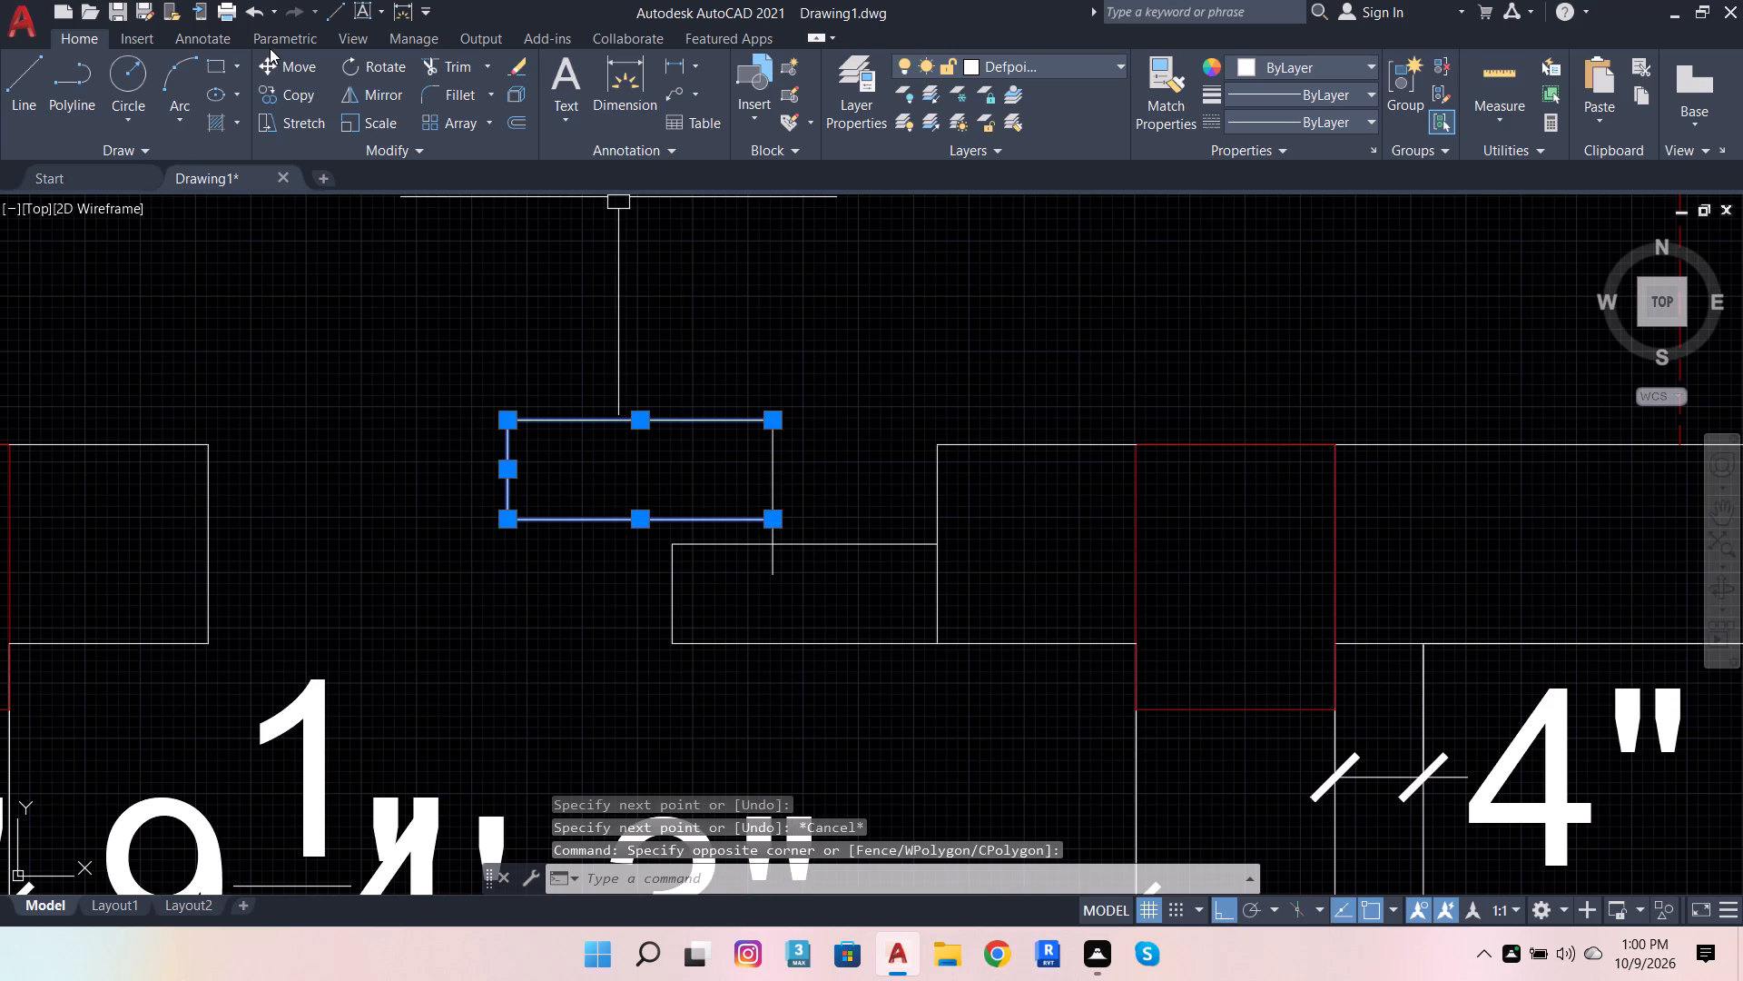
click(301, 65)
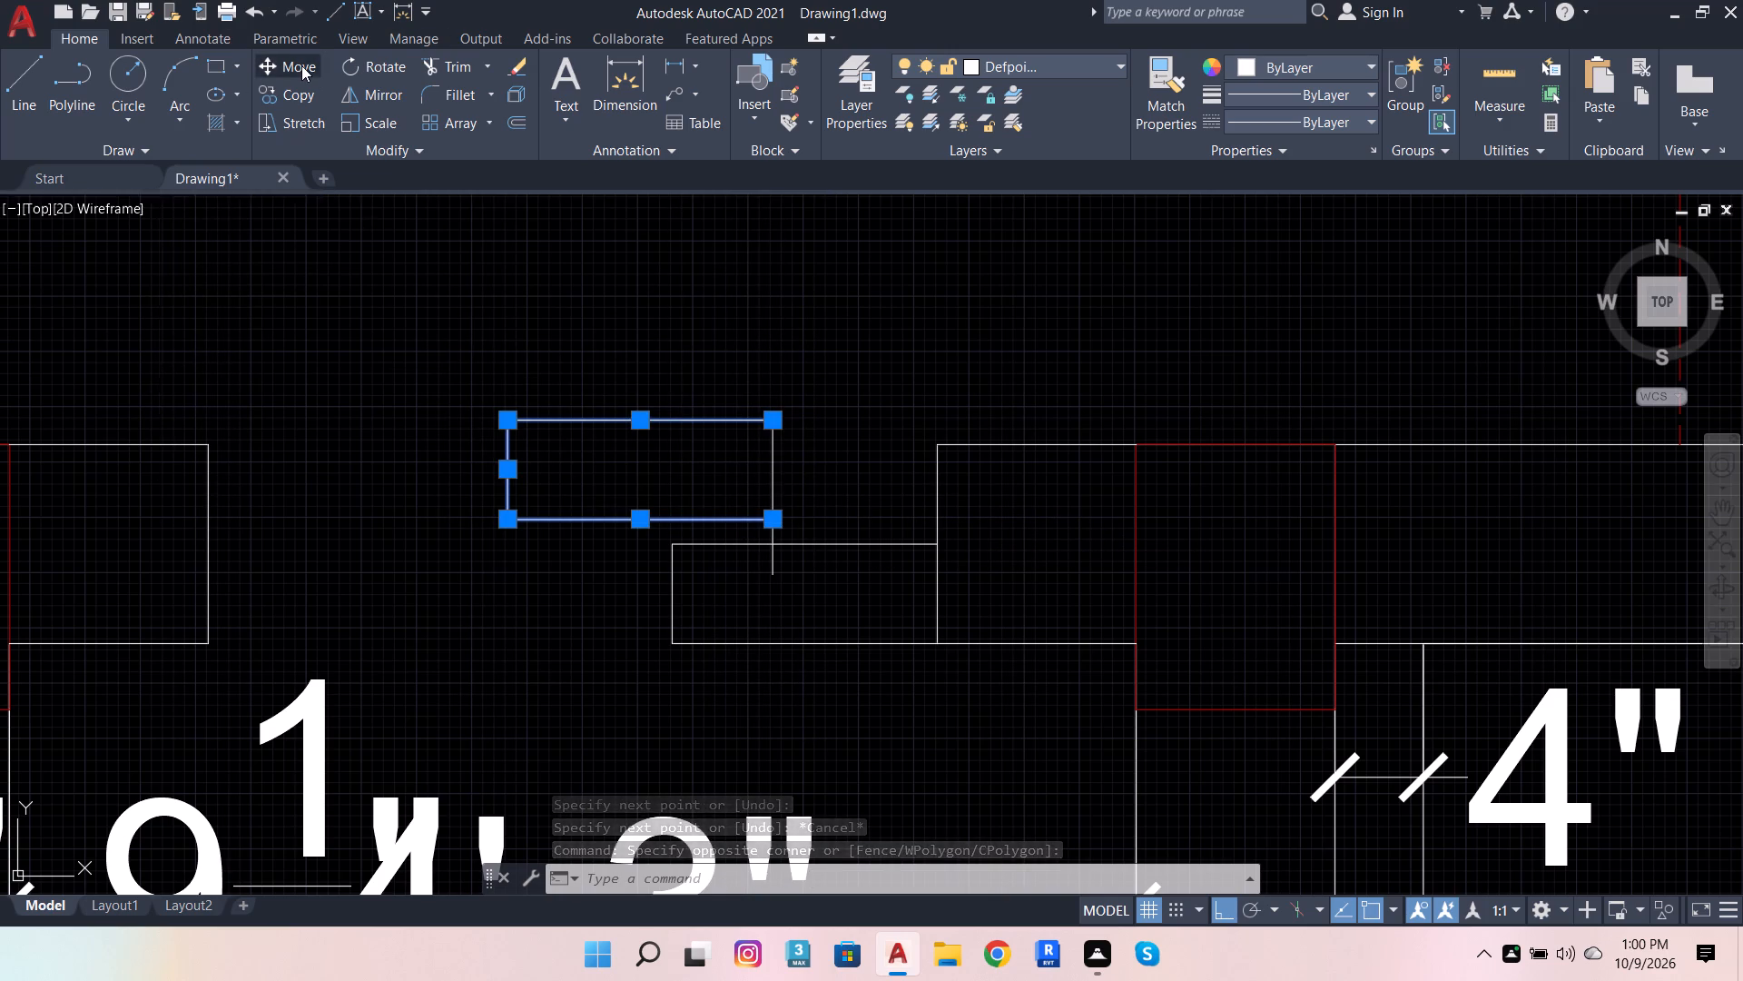
click(766, 525)
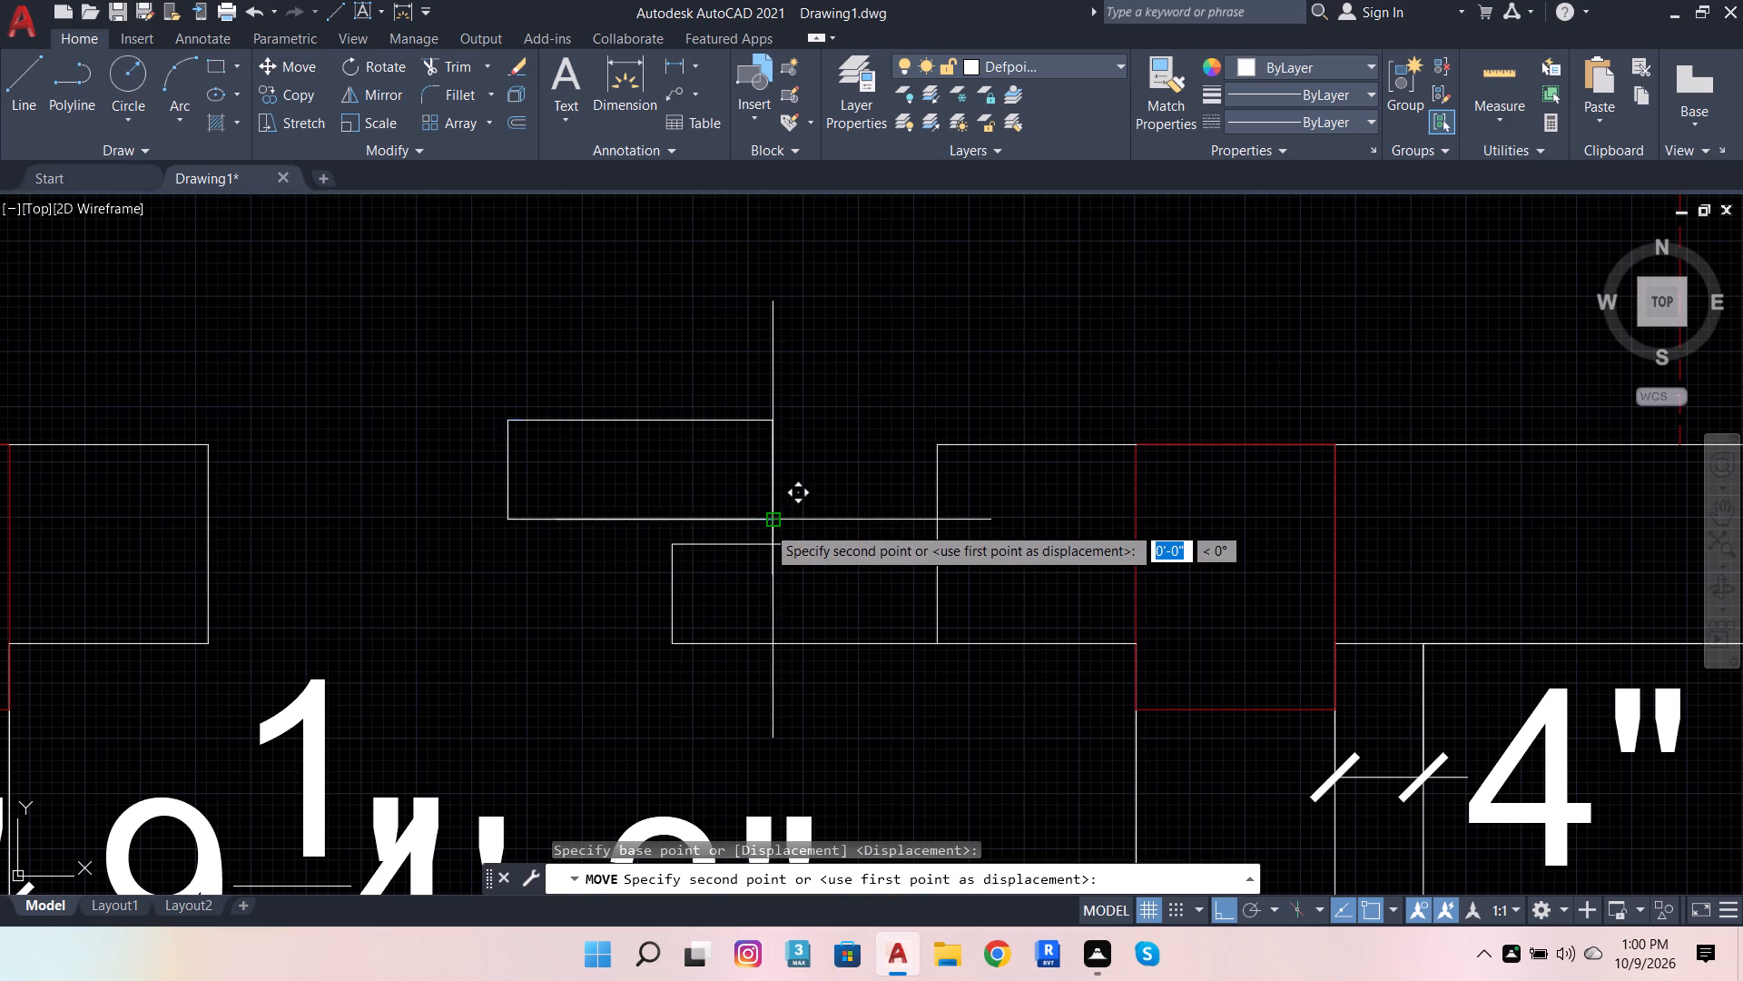
click(773, 549)
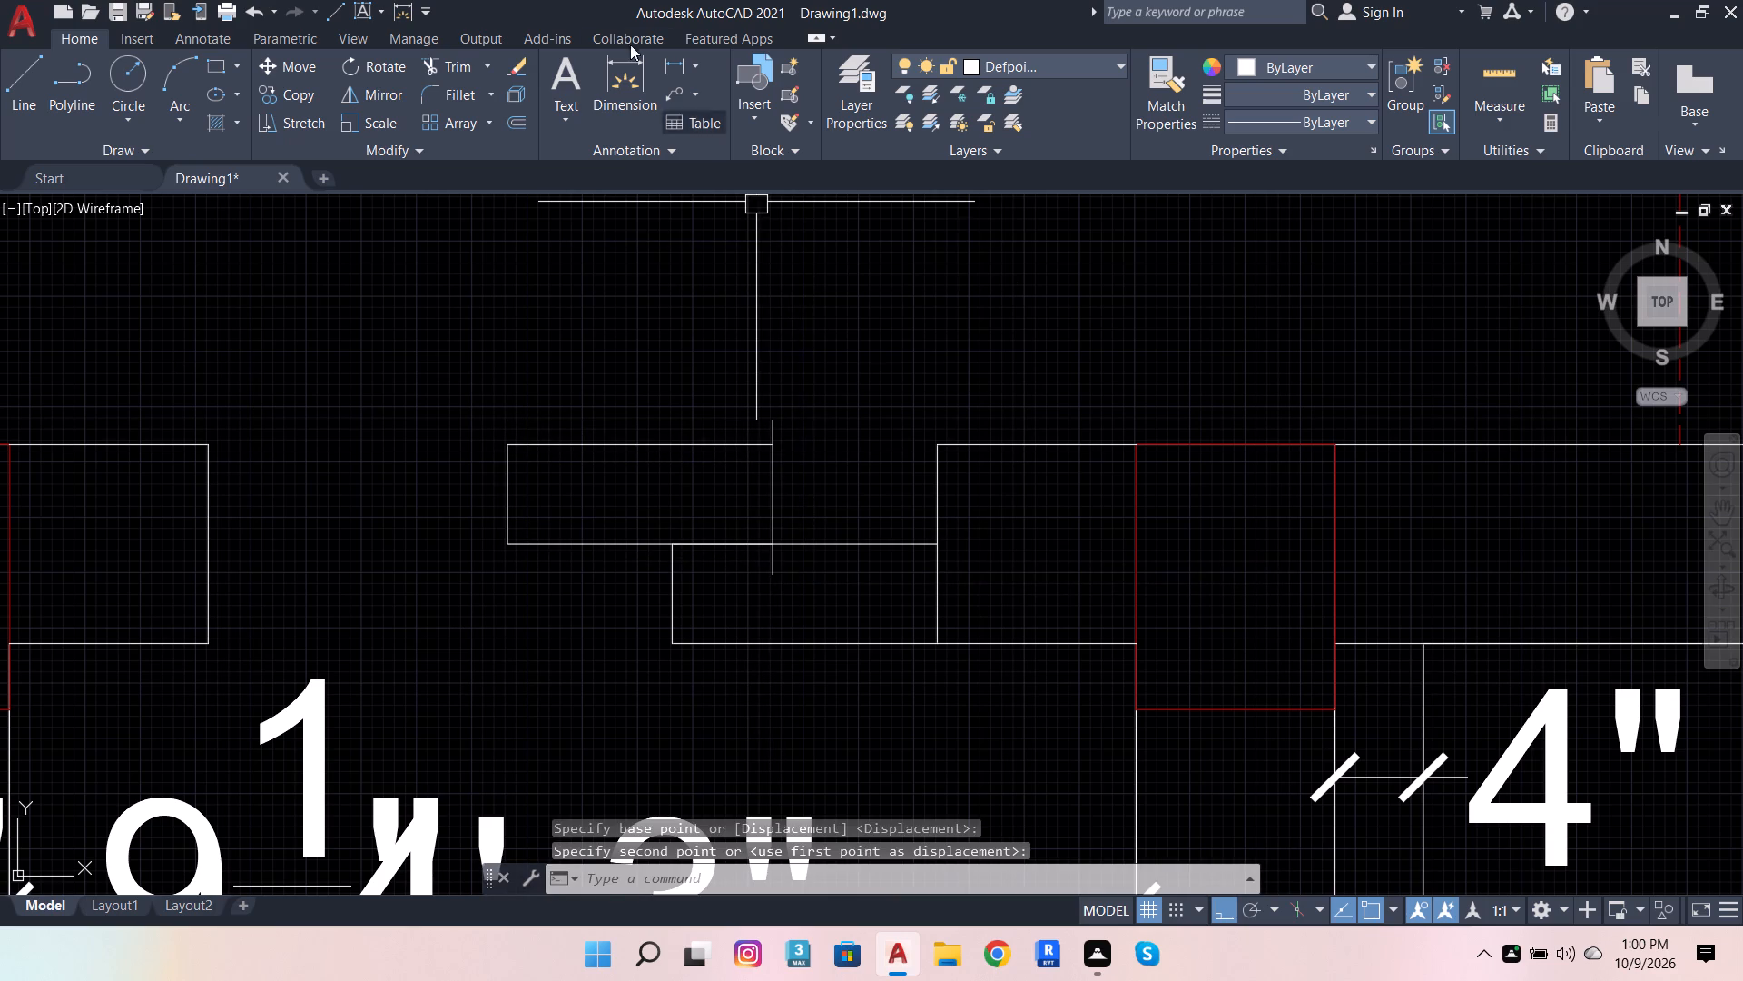
Trim the closing vertical line's ends above and below the upper panel, and try trimming the overlapping shared edge.
click(465, 73)
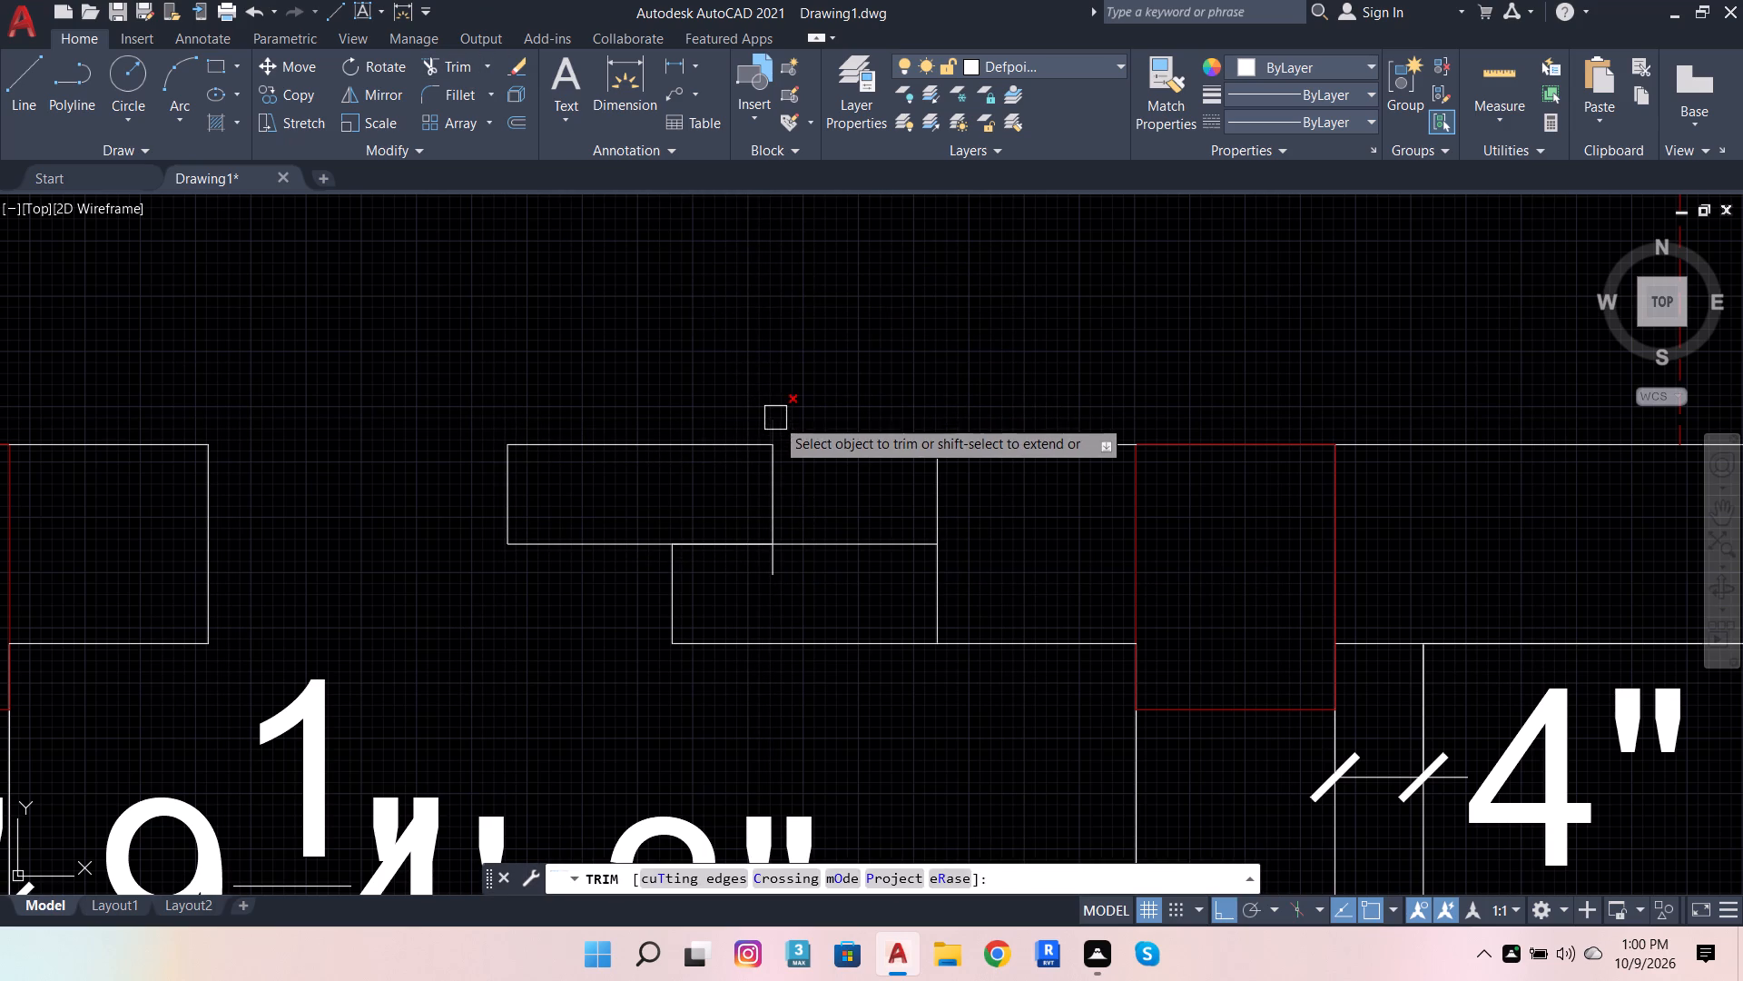
click(775, 418)
click(776, 572)
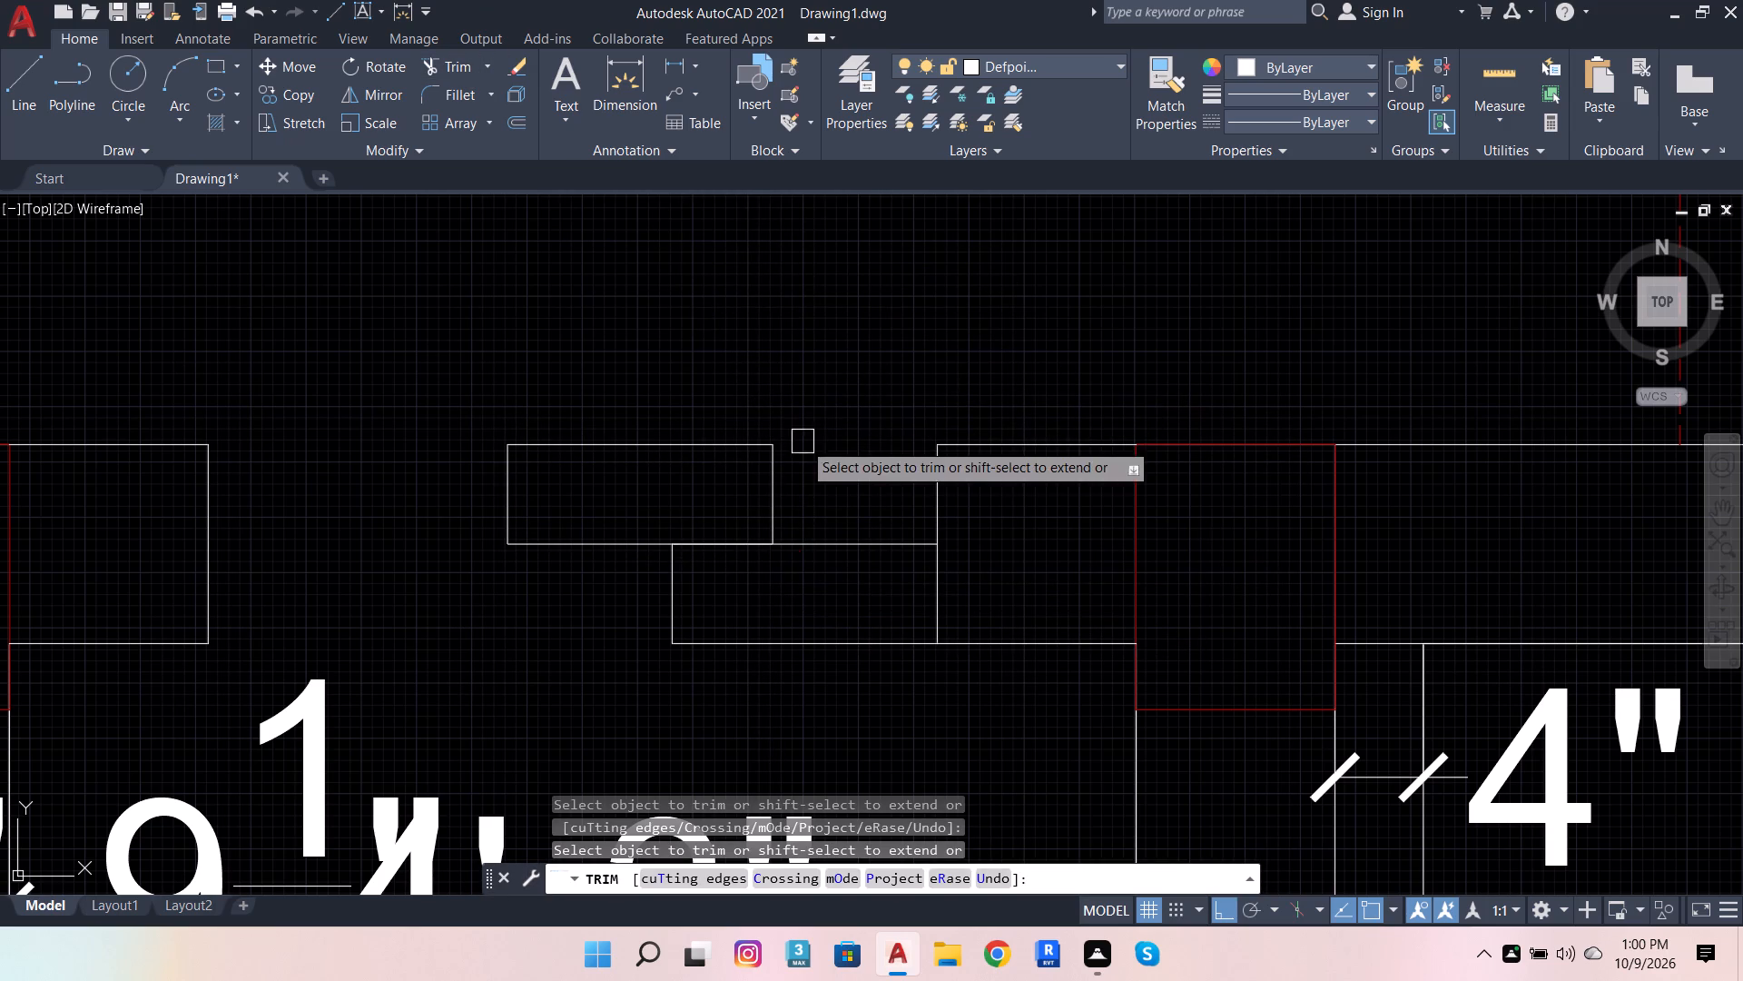
click(714, 537)
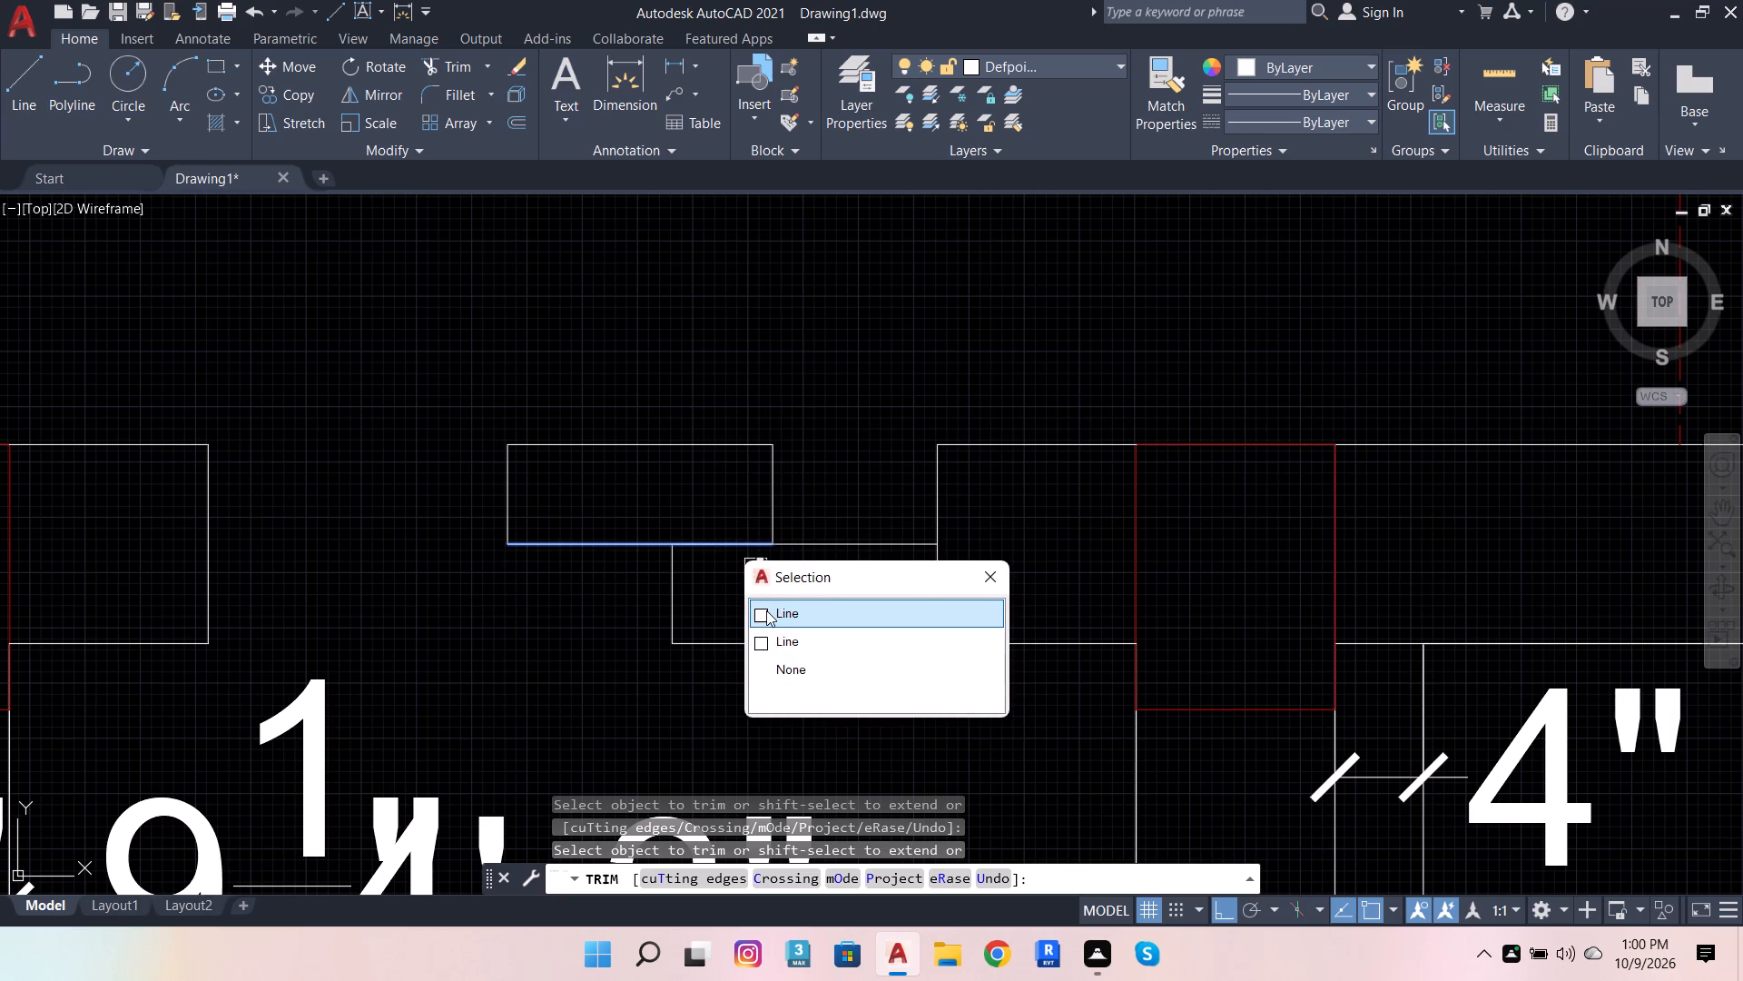
click(766, 610)
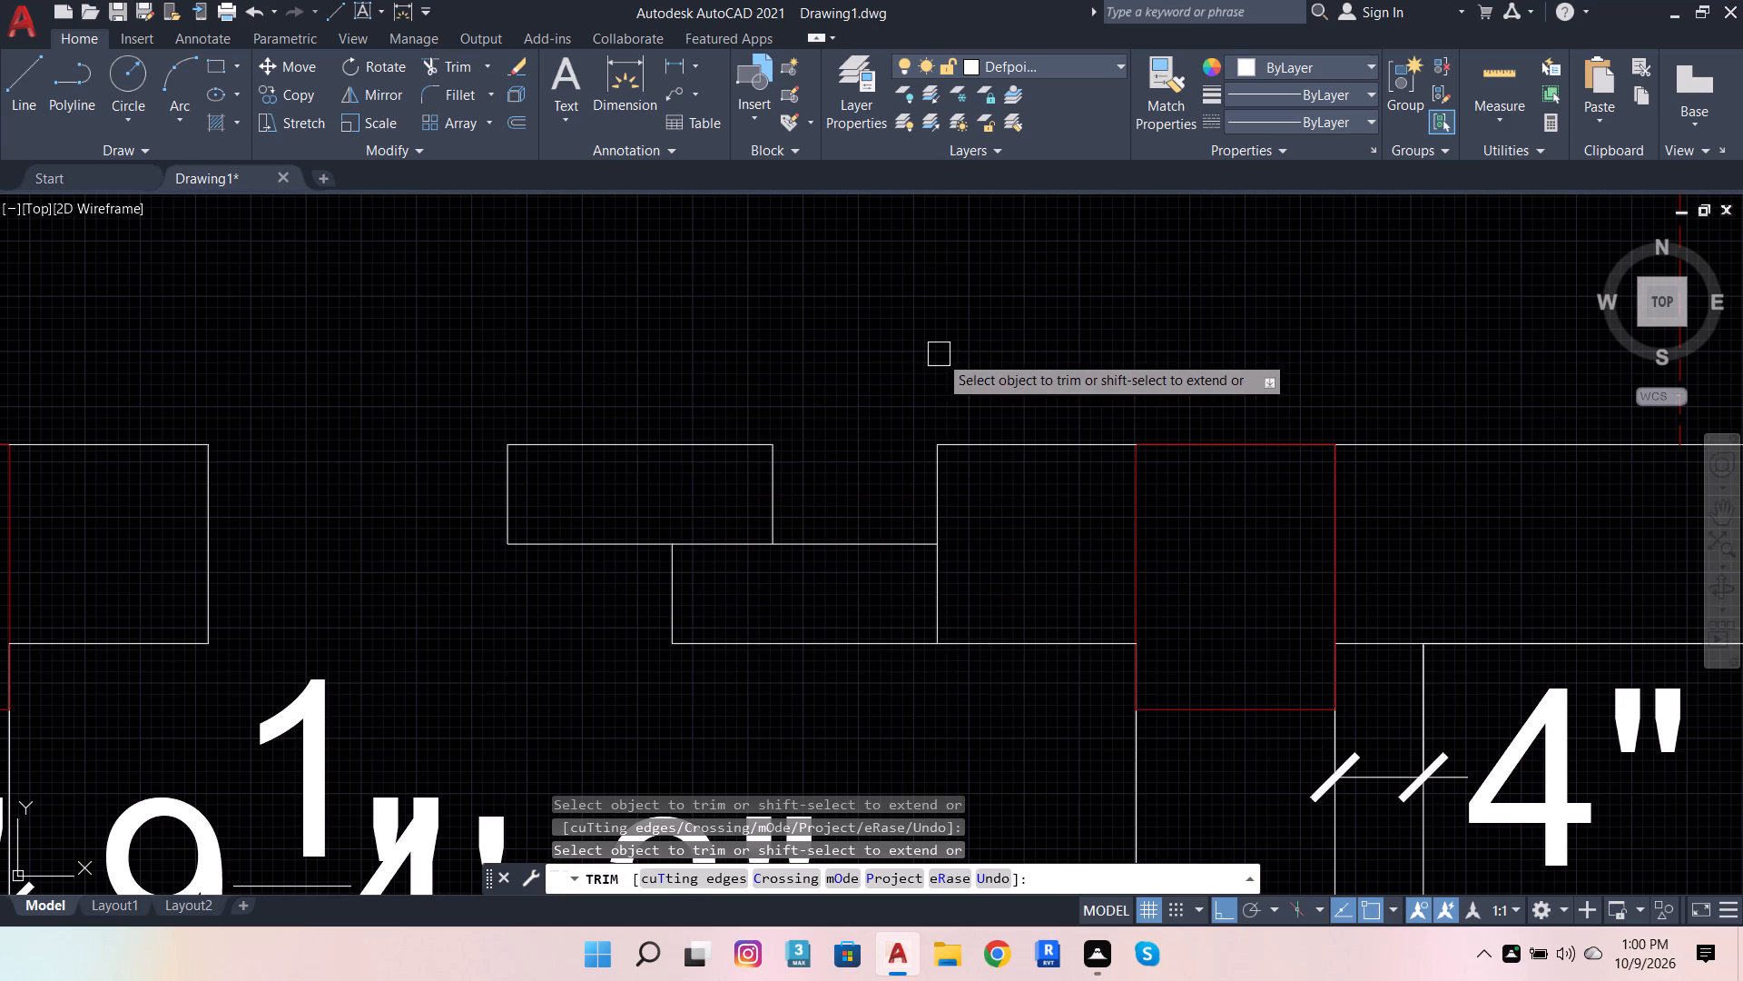
key(Escape)
key(Escape)
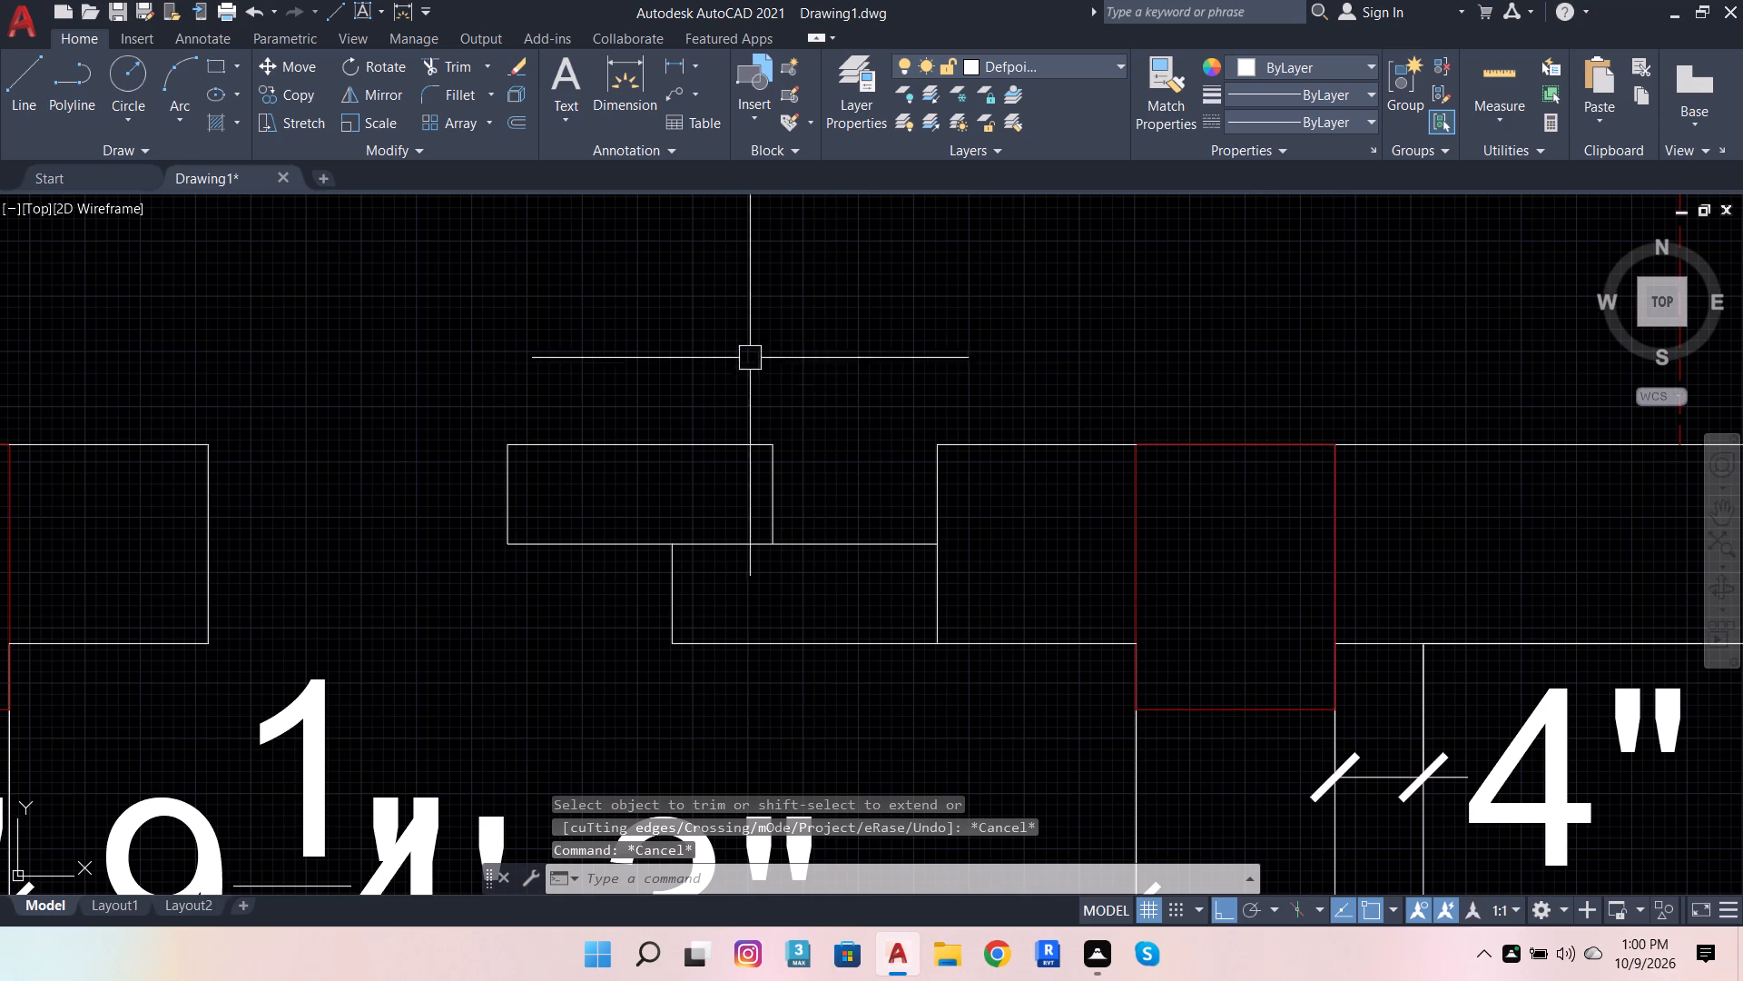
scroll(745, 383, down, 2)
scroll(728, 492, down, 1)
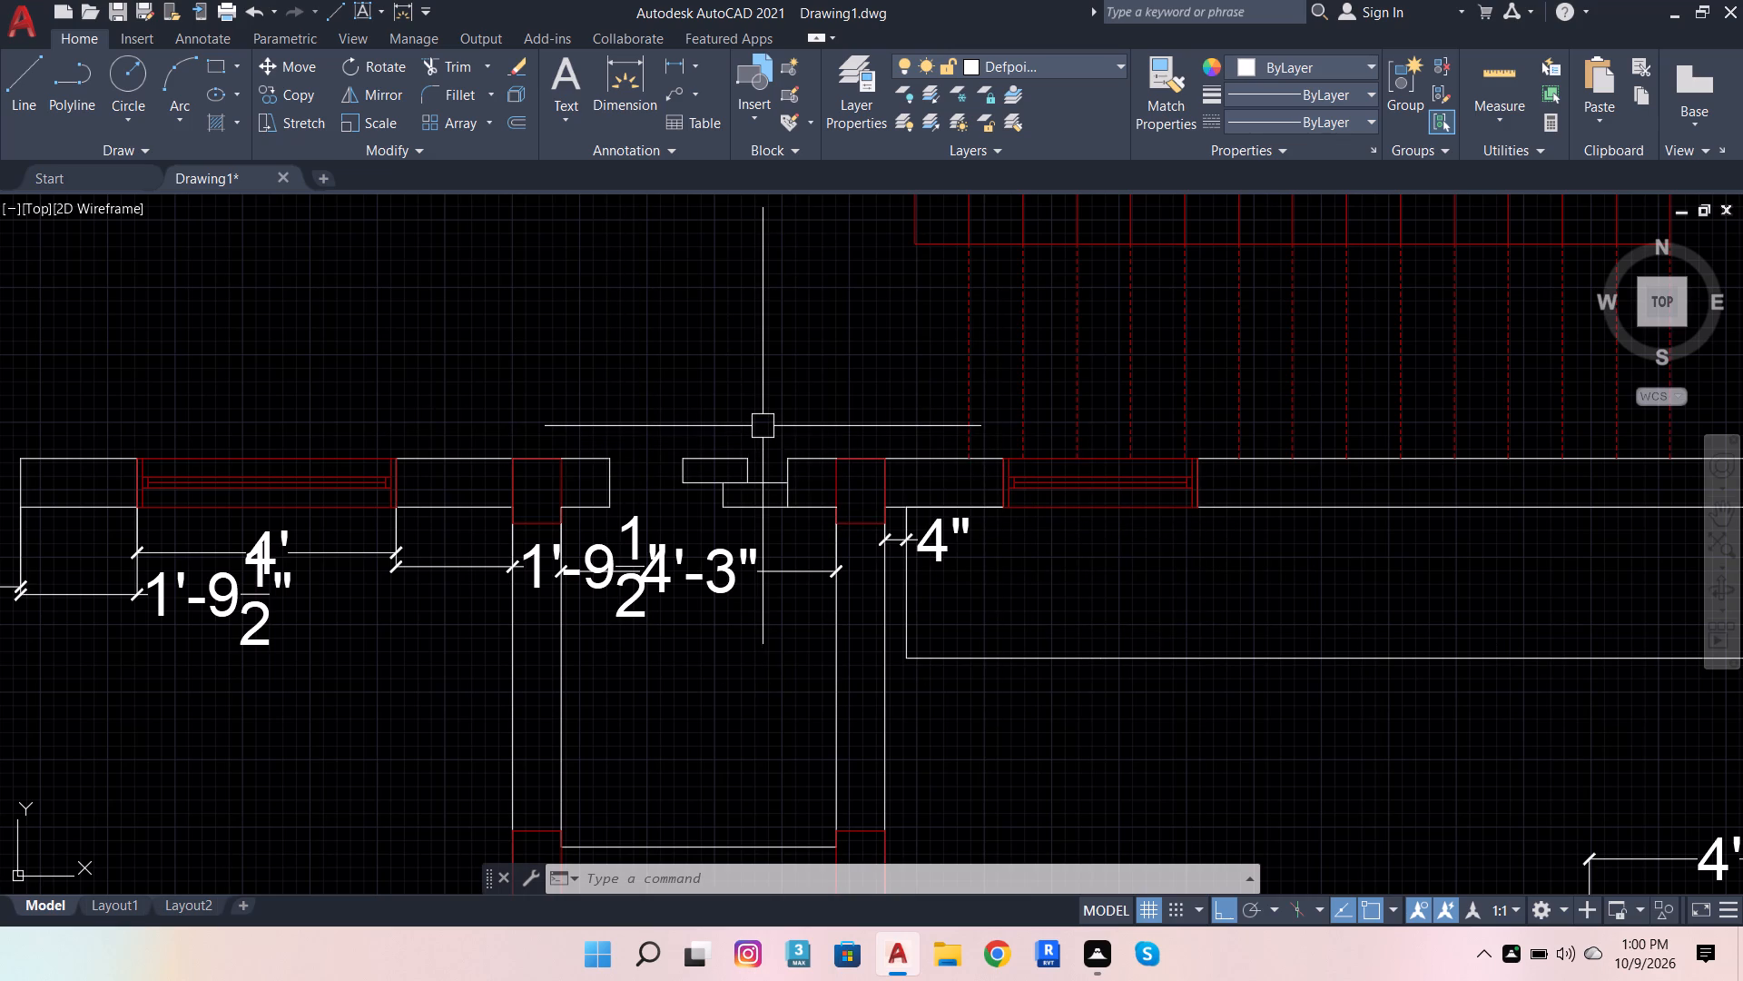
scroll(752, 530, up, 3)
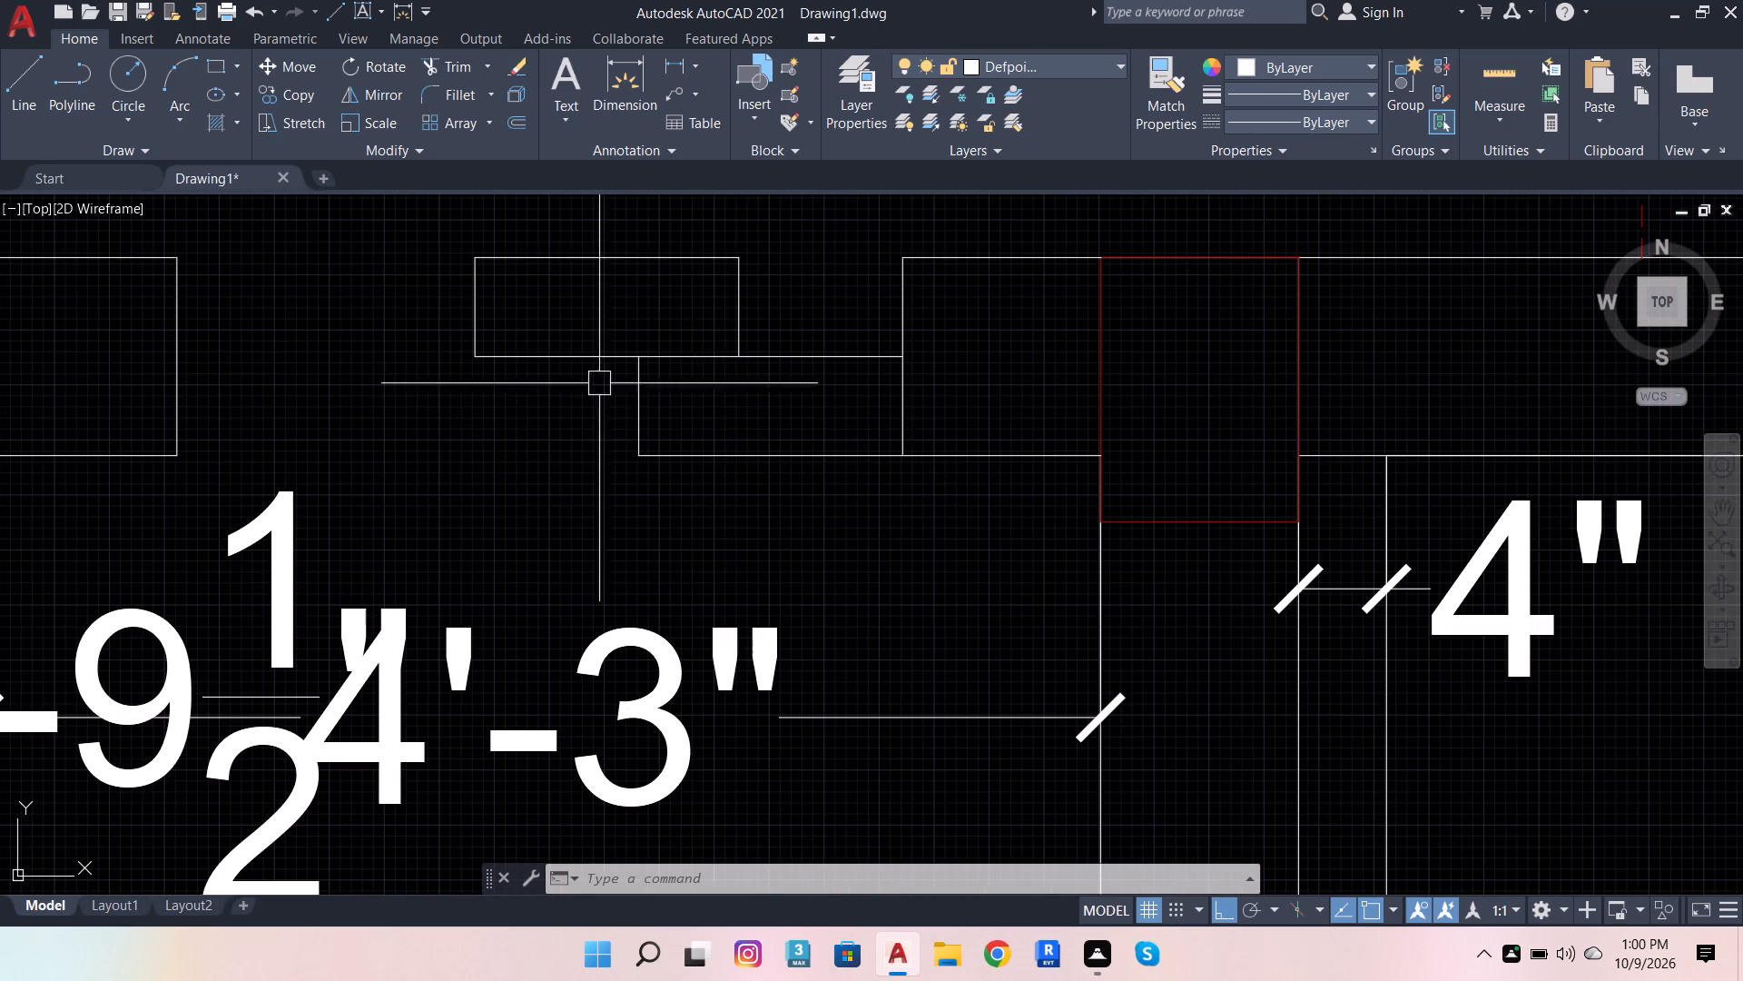
Offset the outer end lines of both the upper and lower stepped panels 6" outward, away from the adjoining wall stub.
click(473, 305)
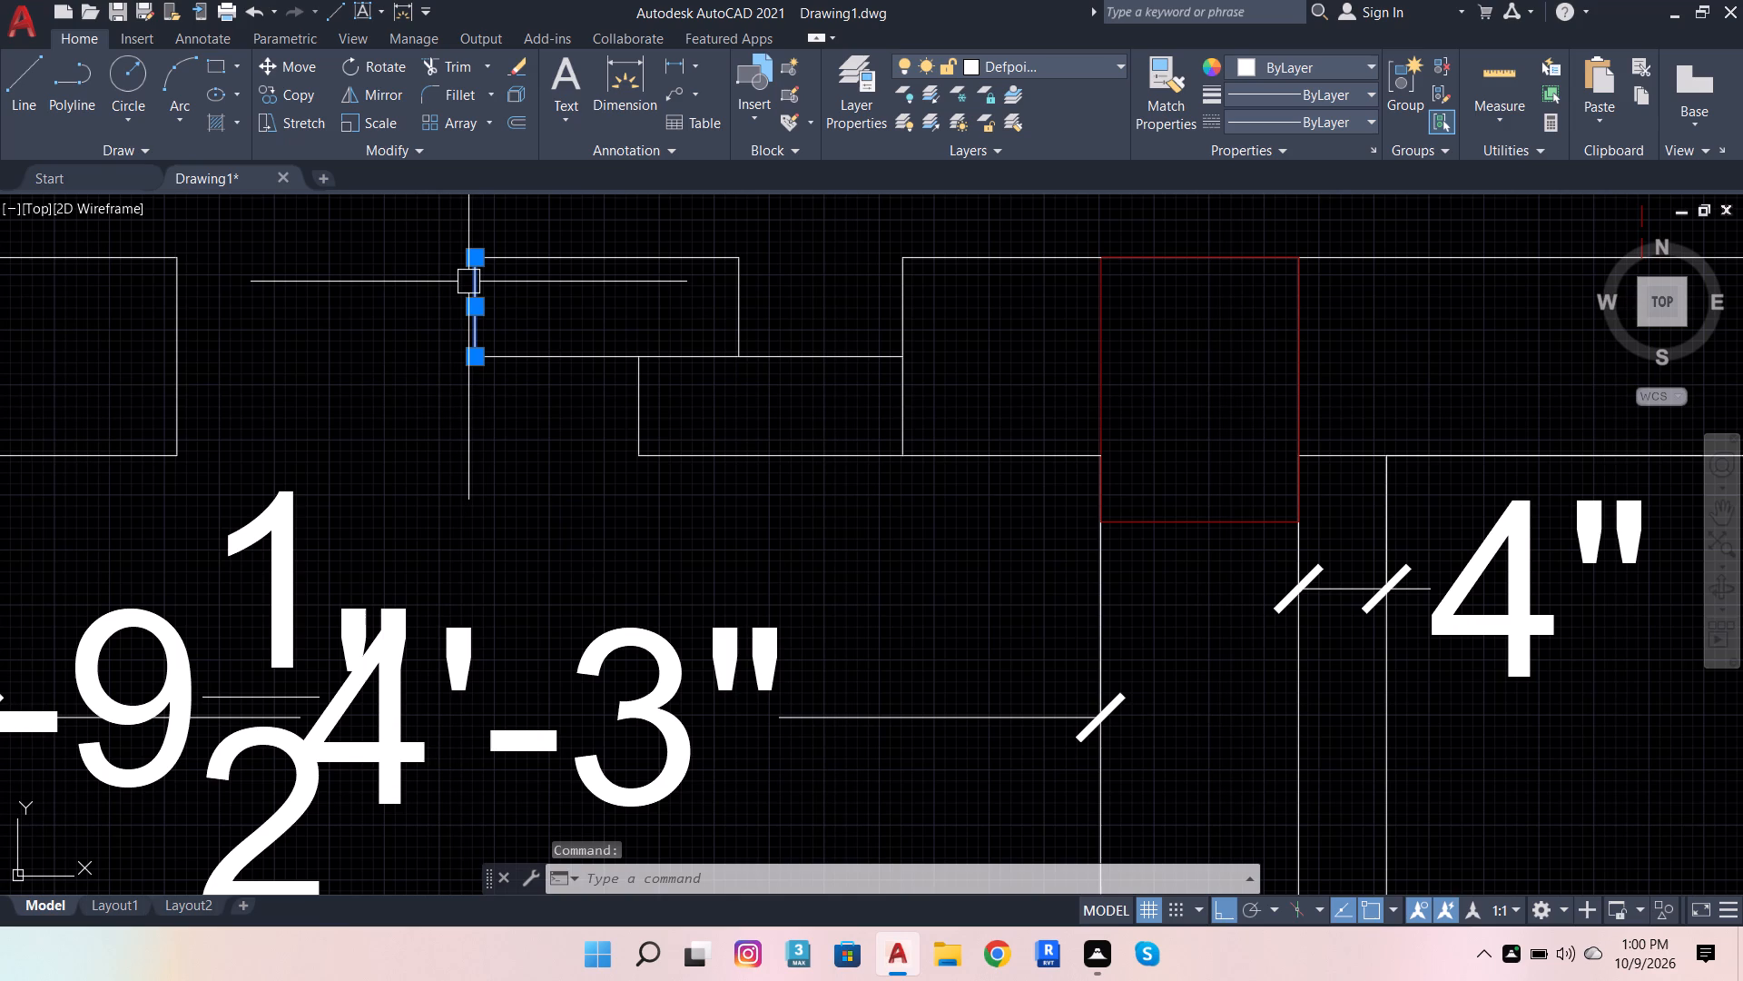
key(m)
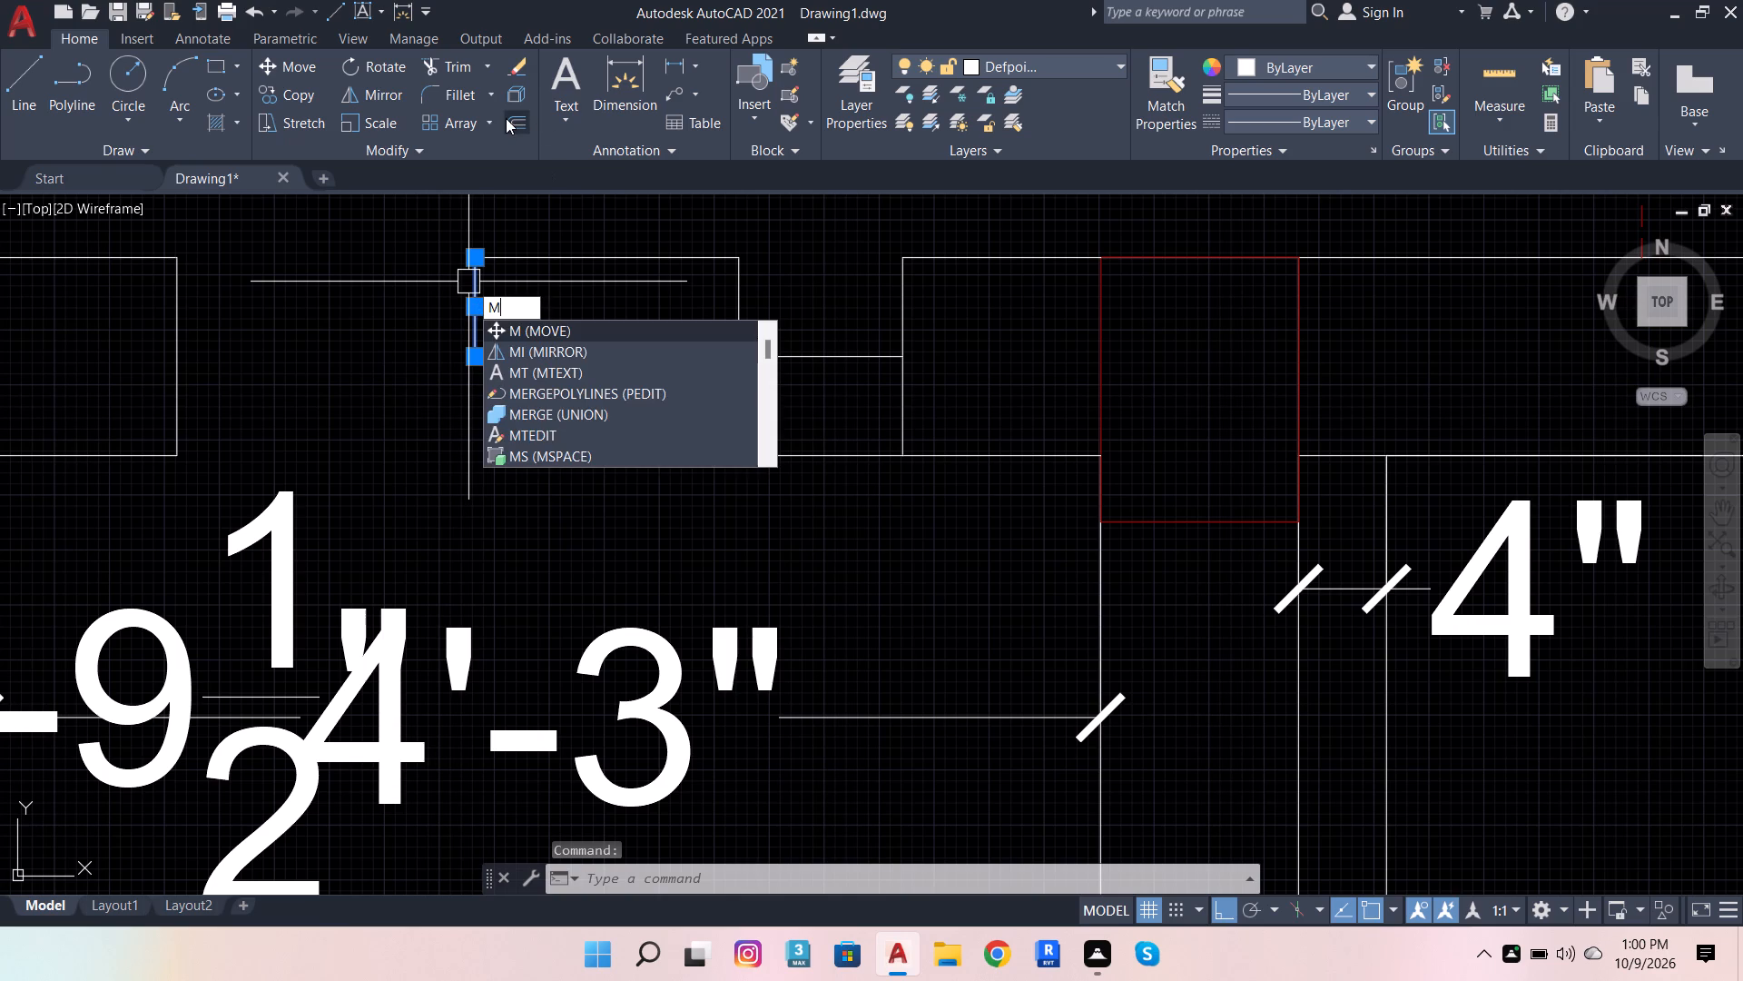
click(506, 118)
click(513, 121)
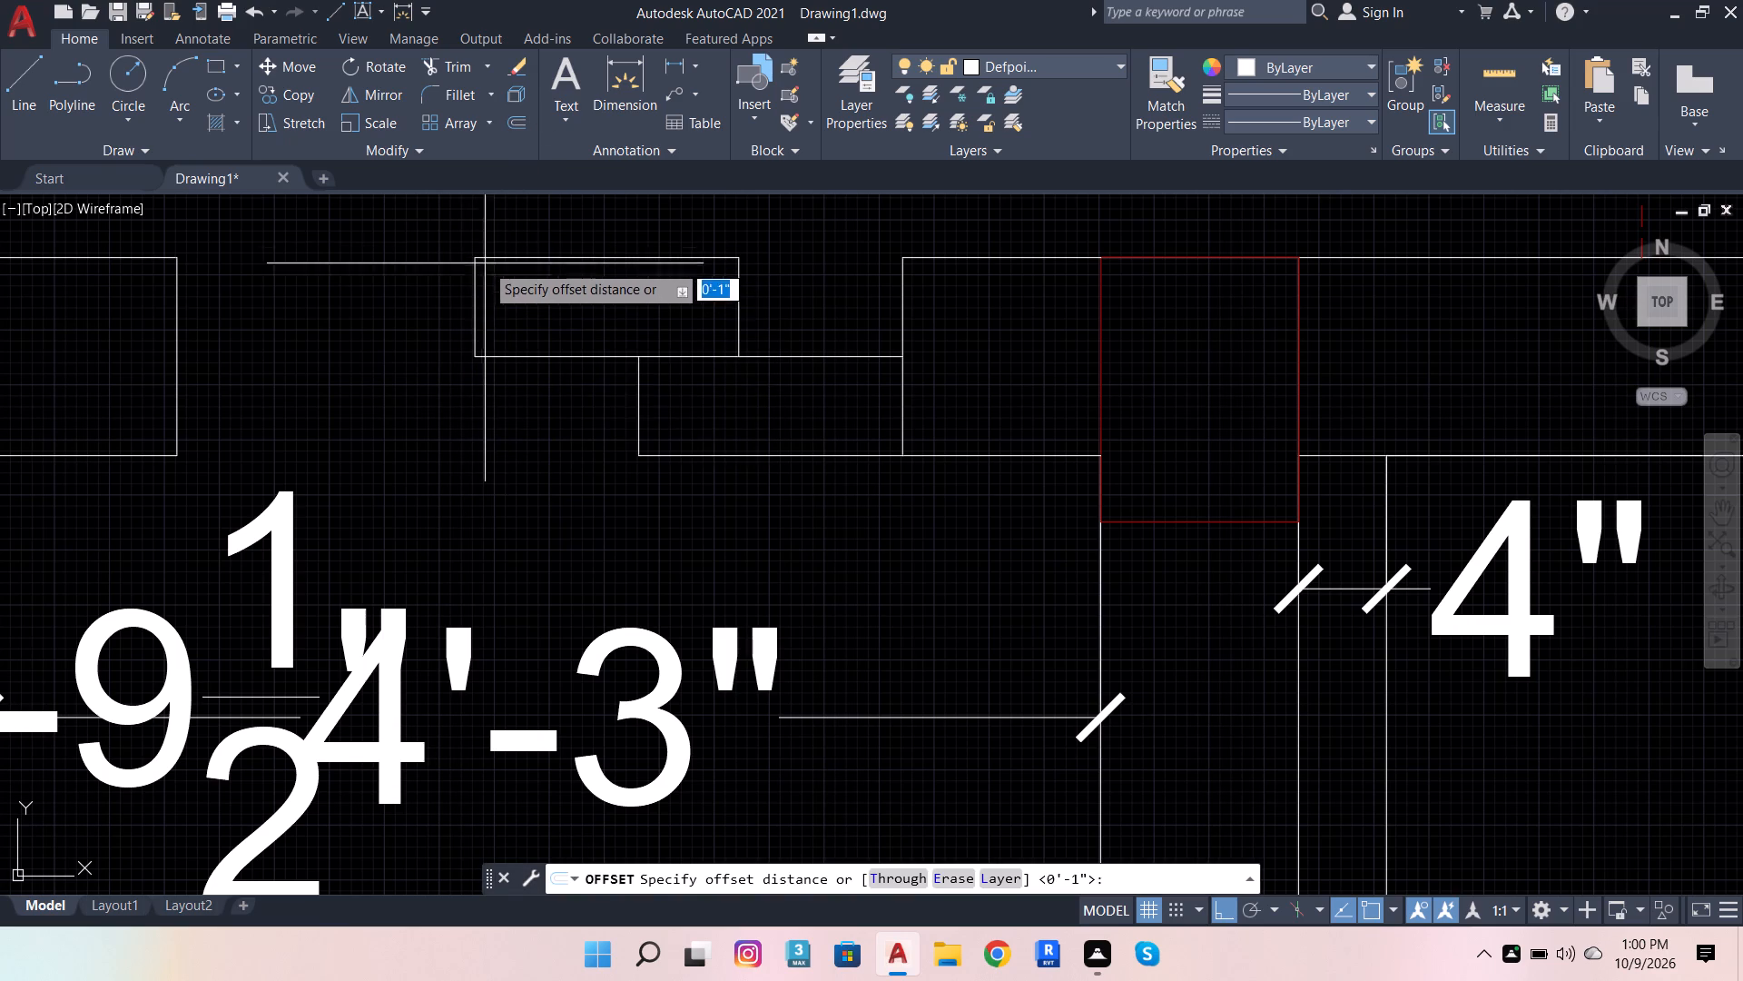
click(476, 246)
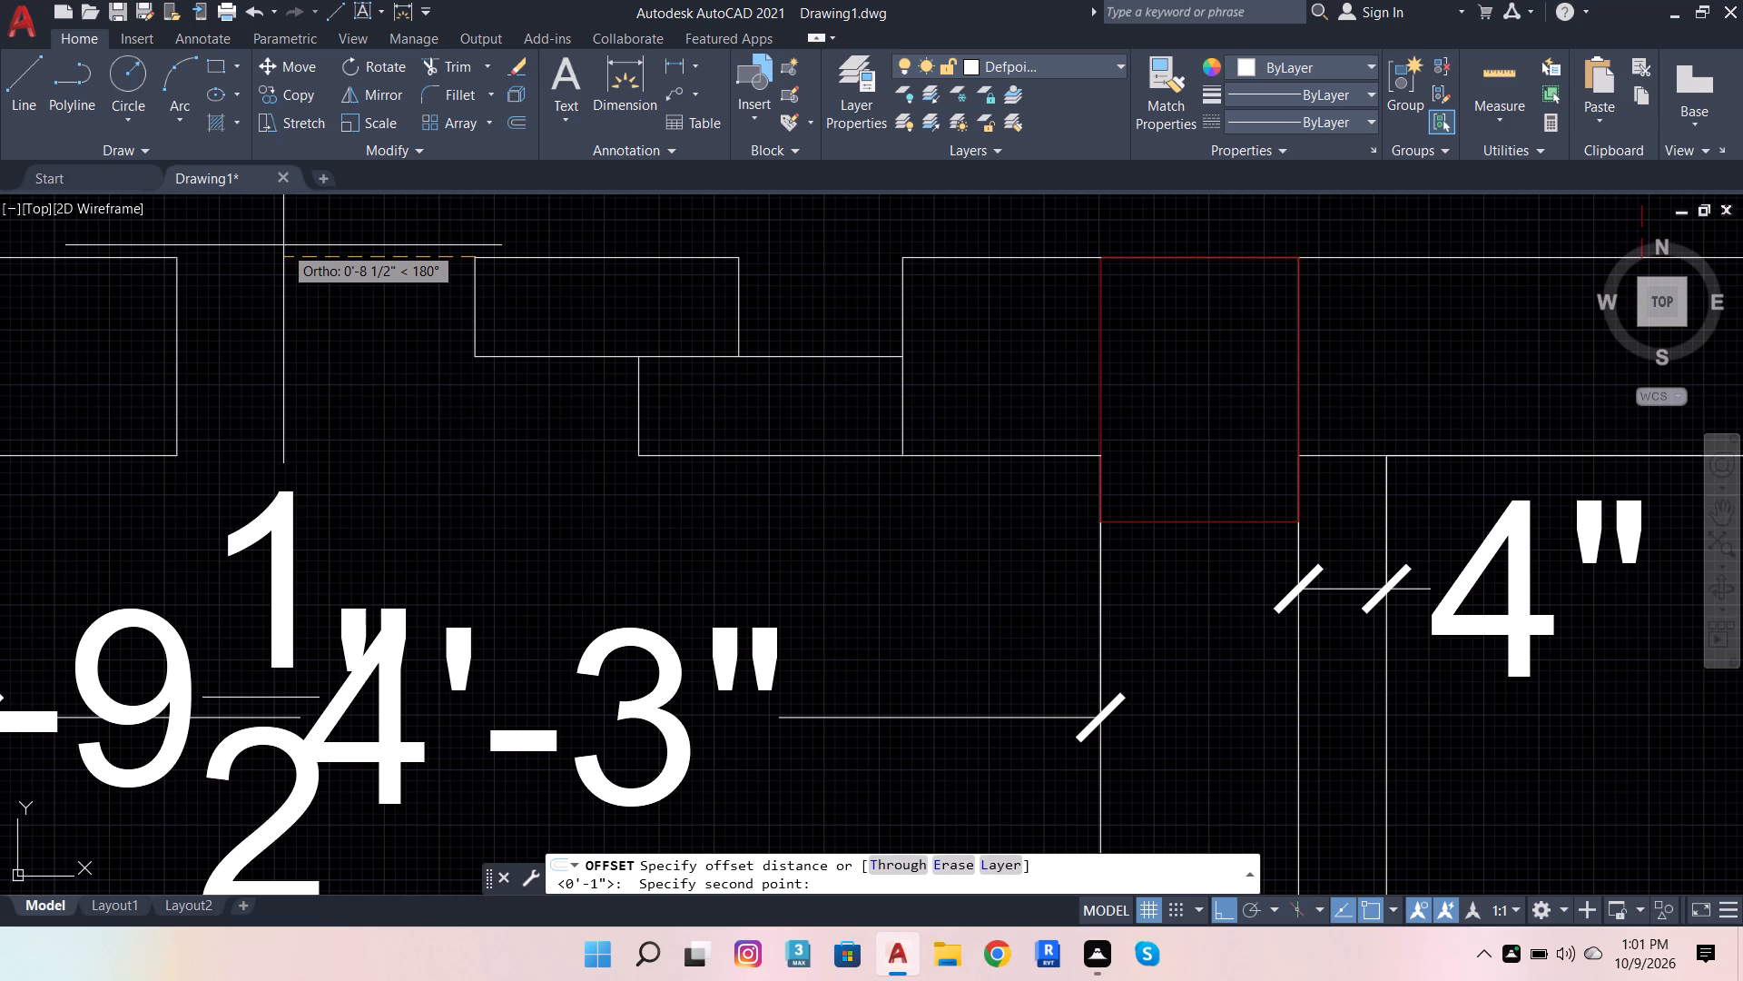
key(6)
key(Return)
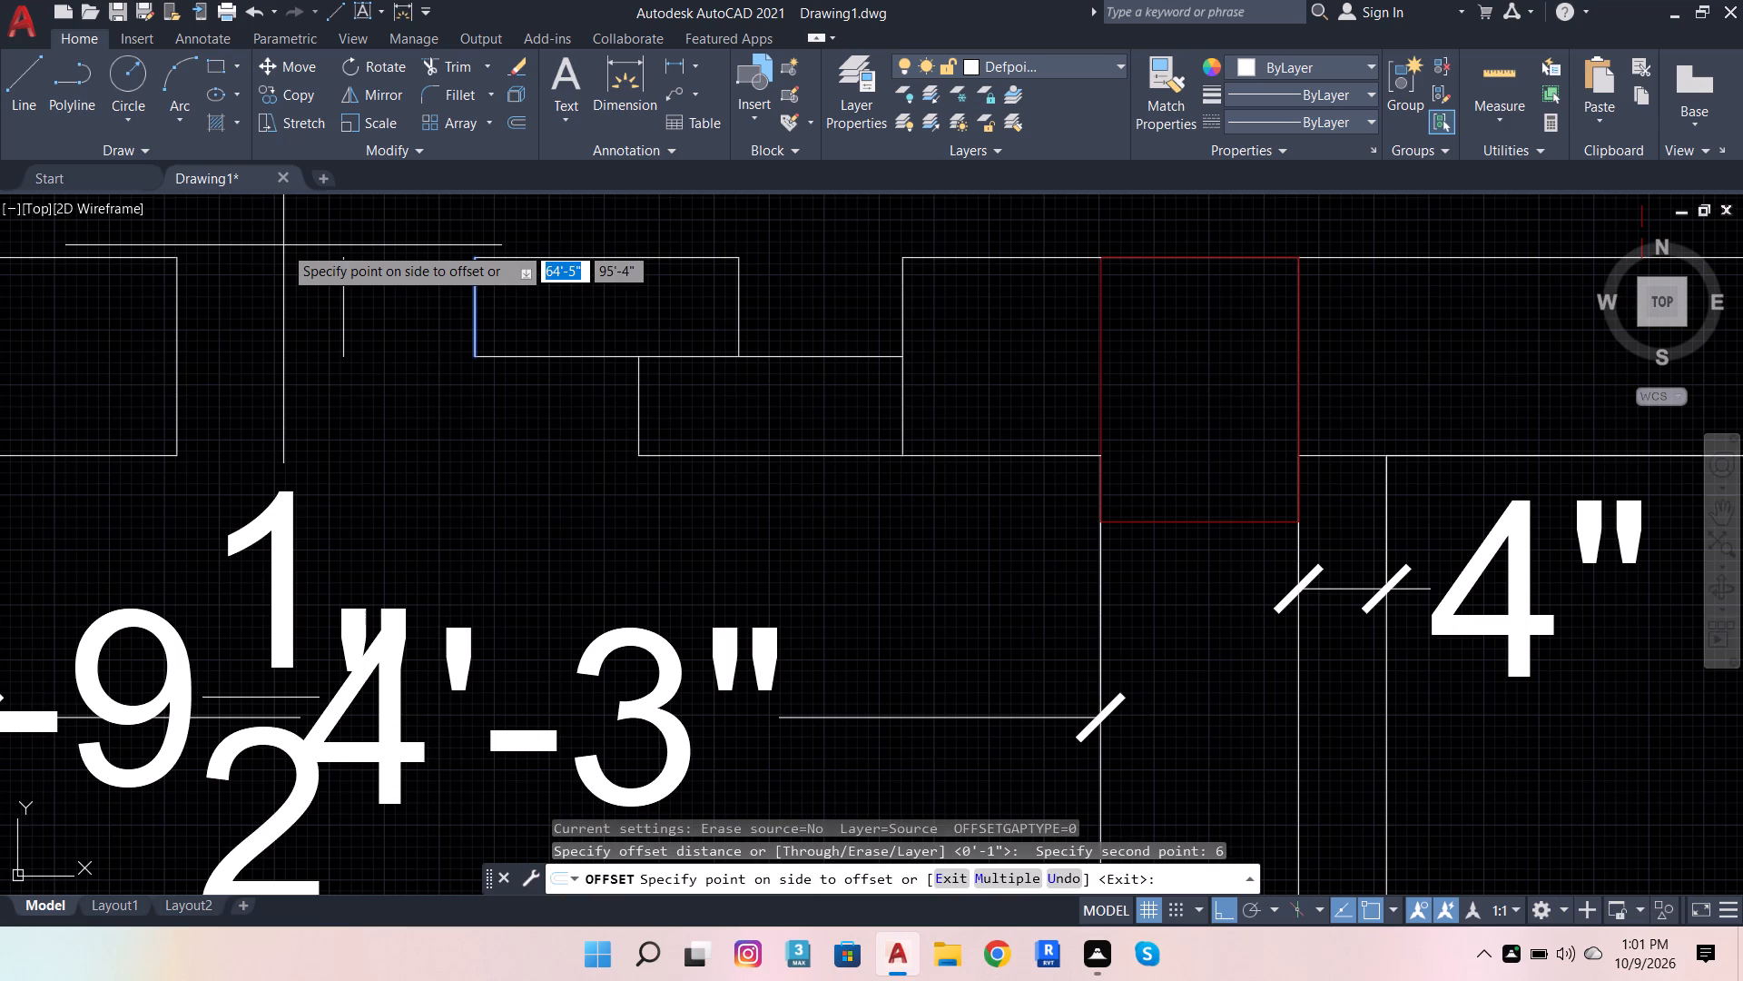
click(283, 245)
click(624, 411)
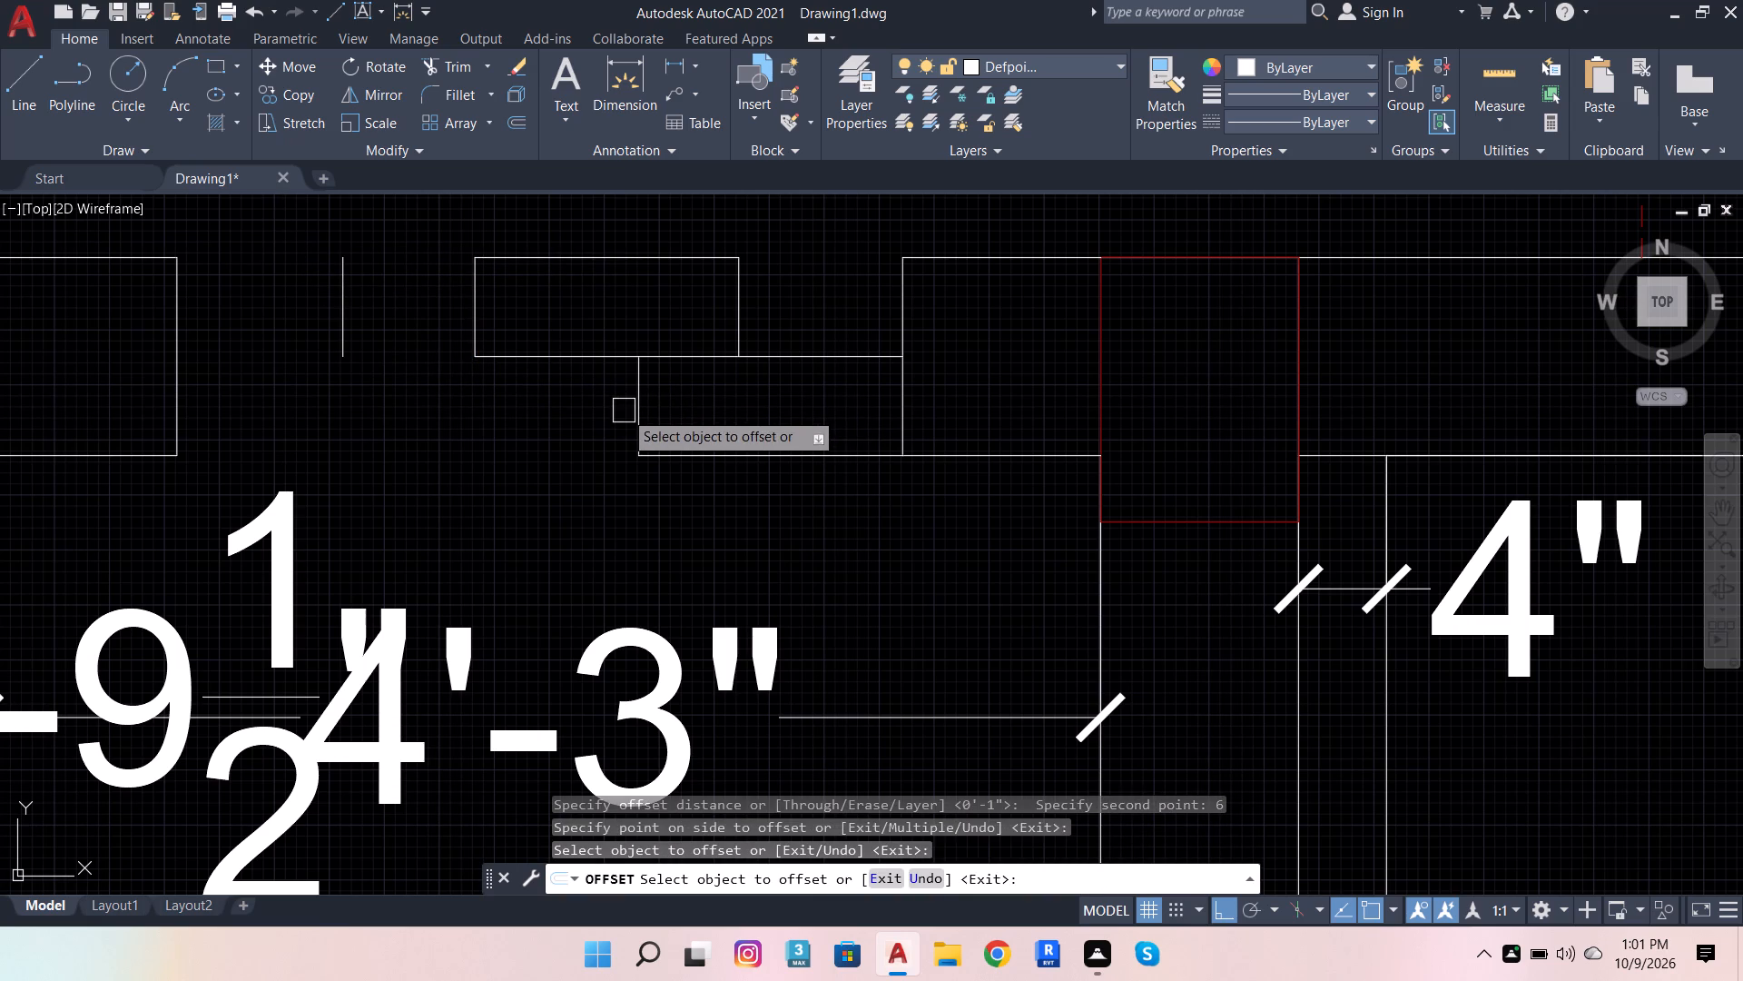
click(645, 412)
click(386, 448)
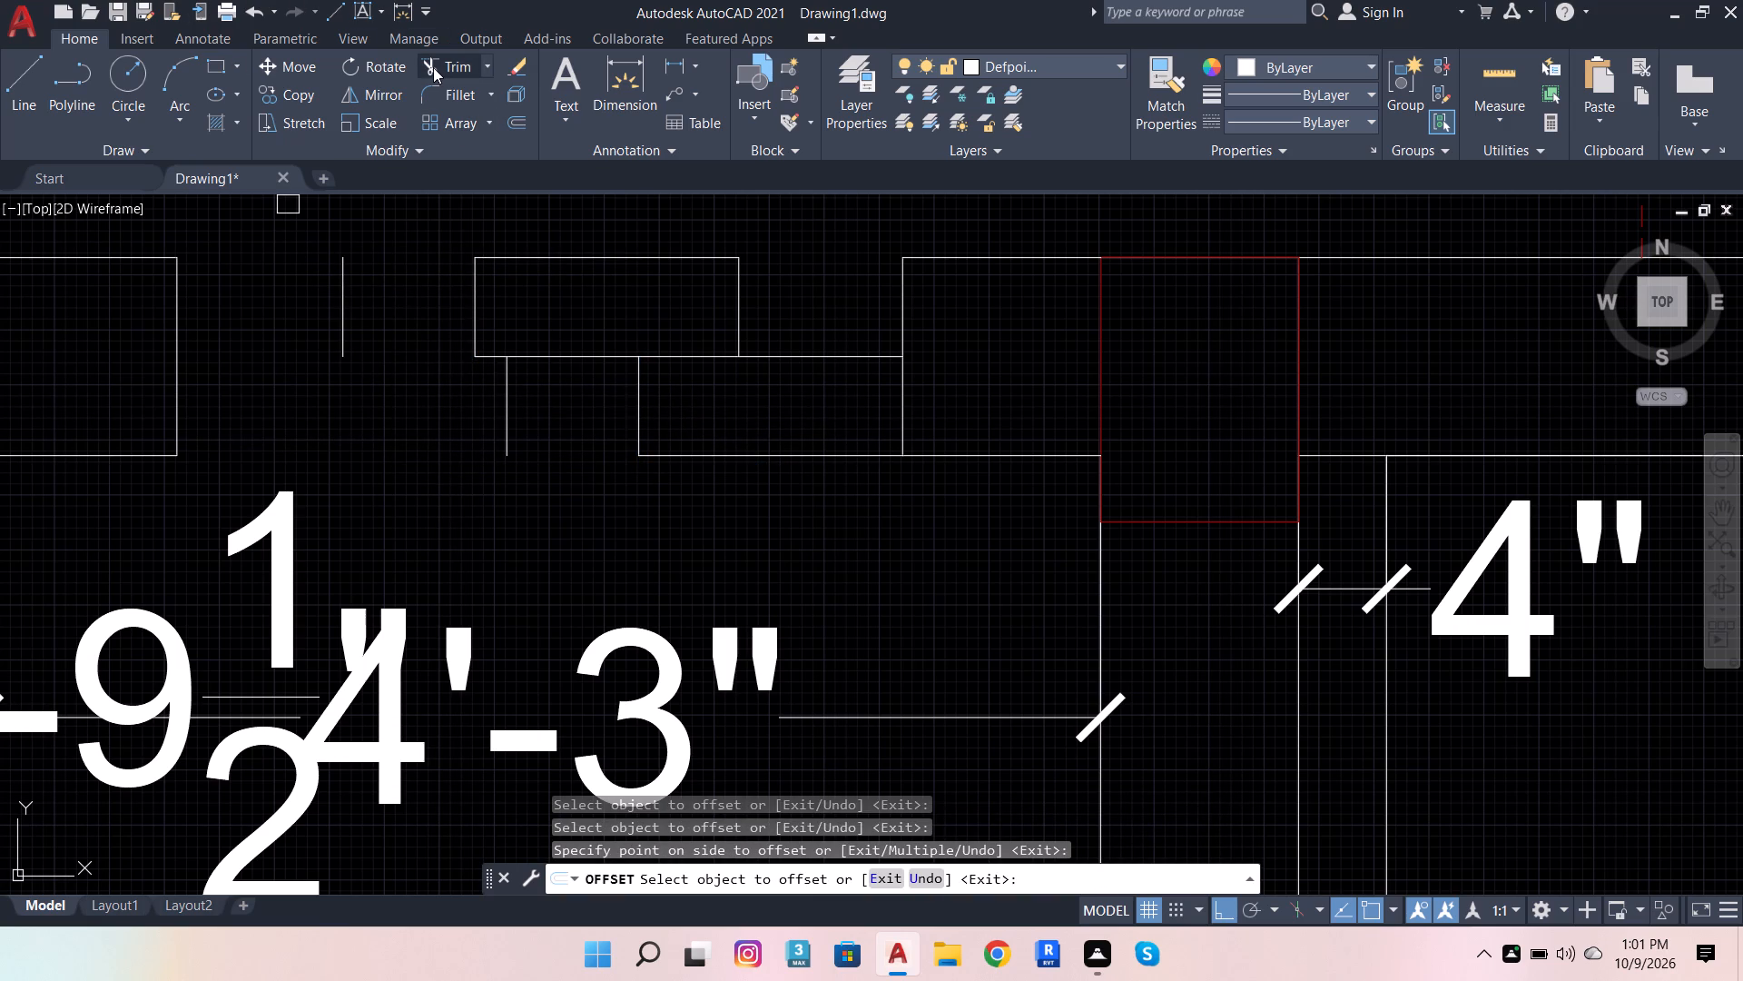
Extend the panels' long edges to the offset end lines and trim away both former end lines inside the panels.
click(433, 67)
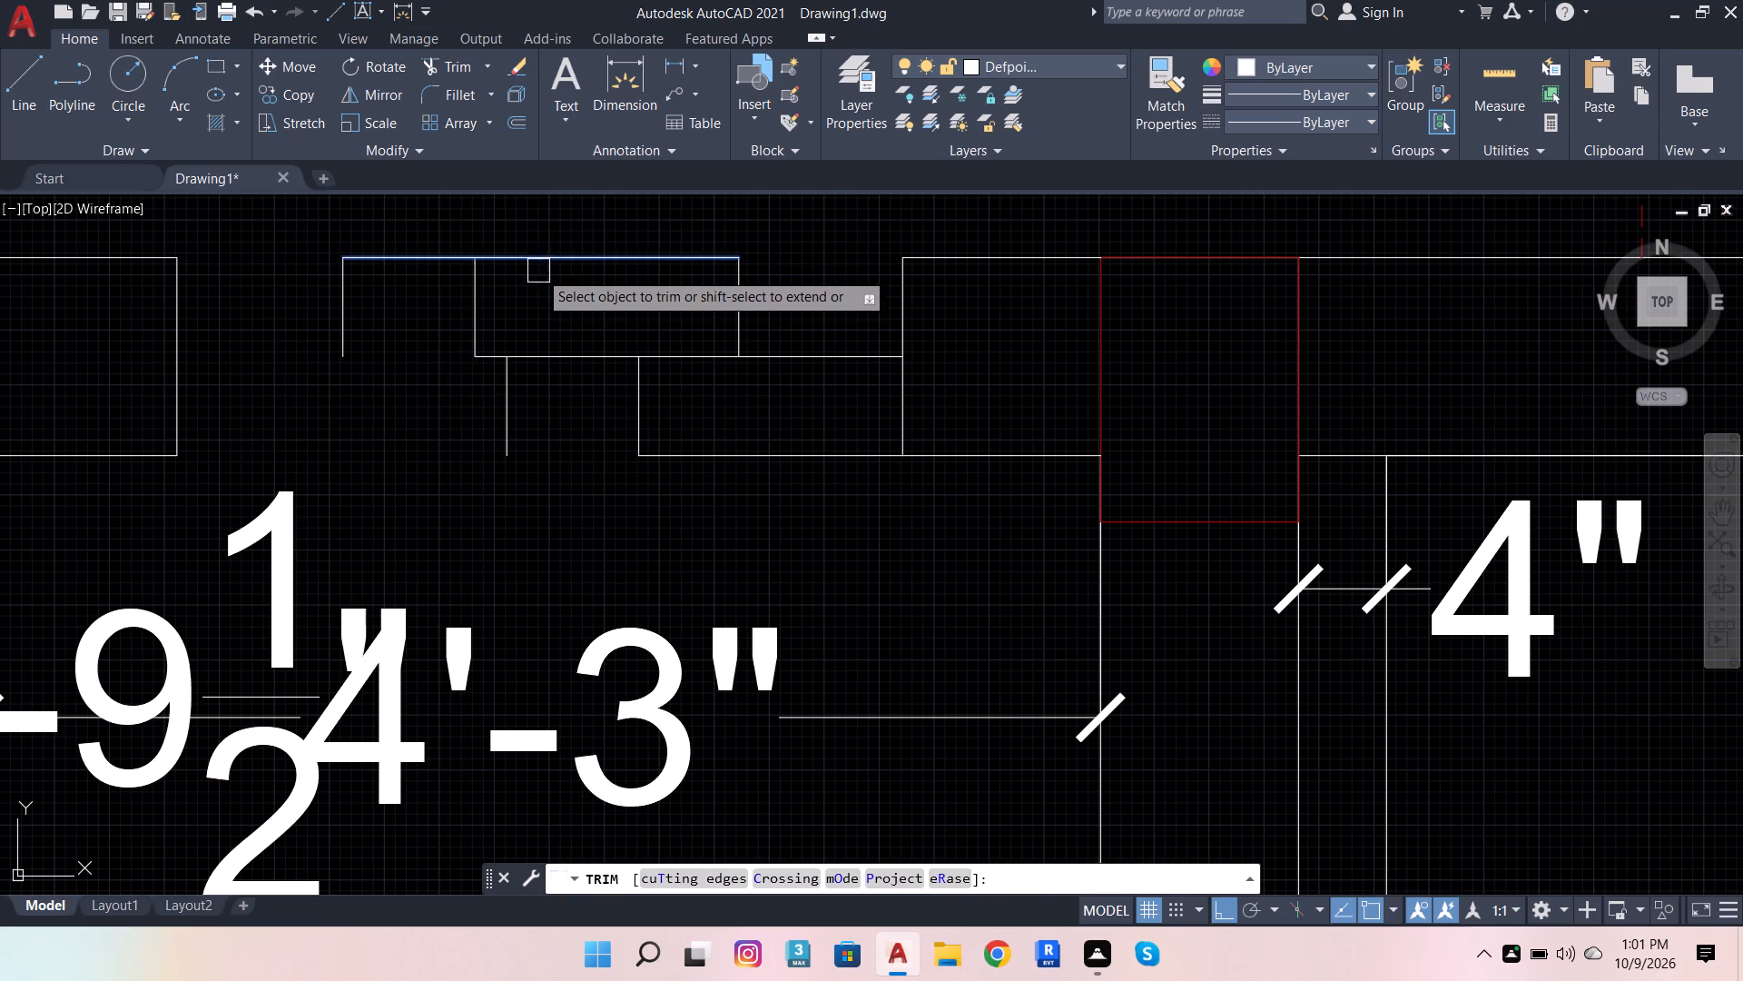
shift+click(537, 266)
shift+click(552, 360)
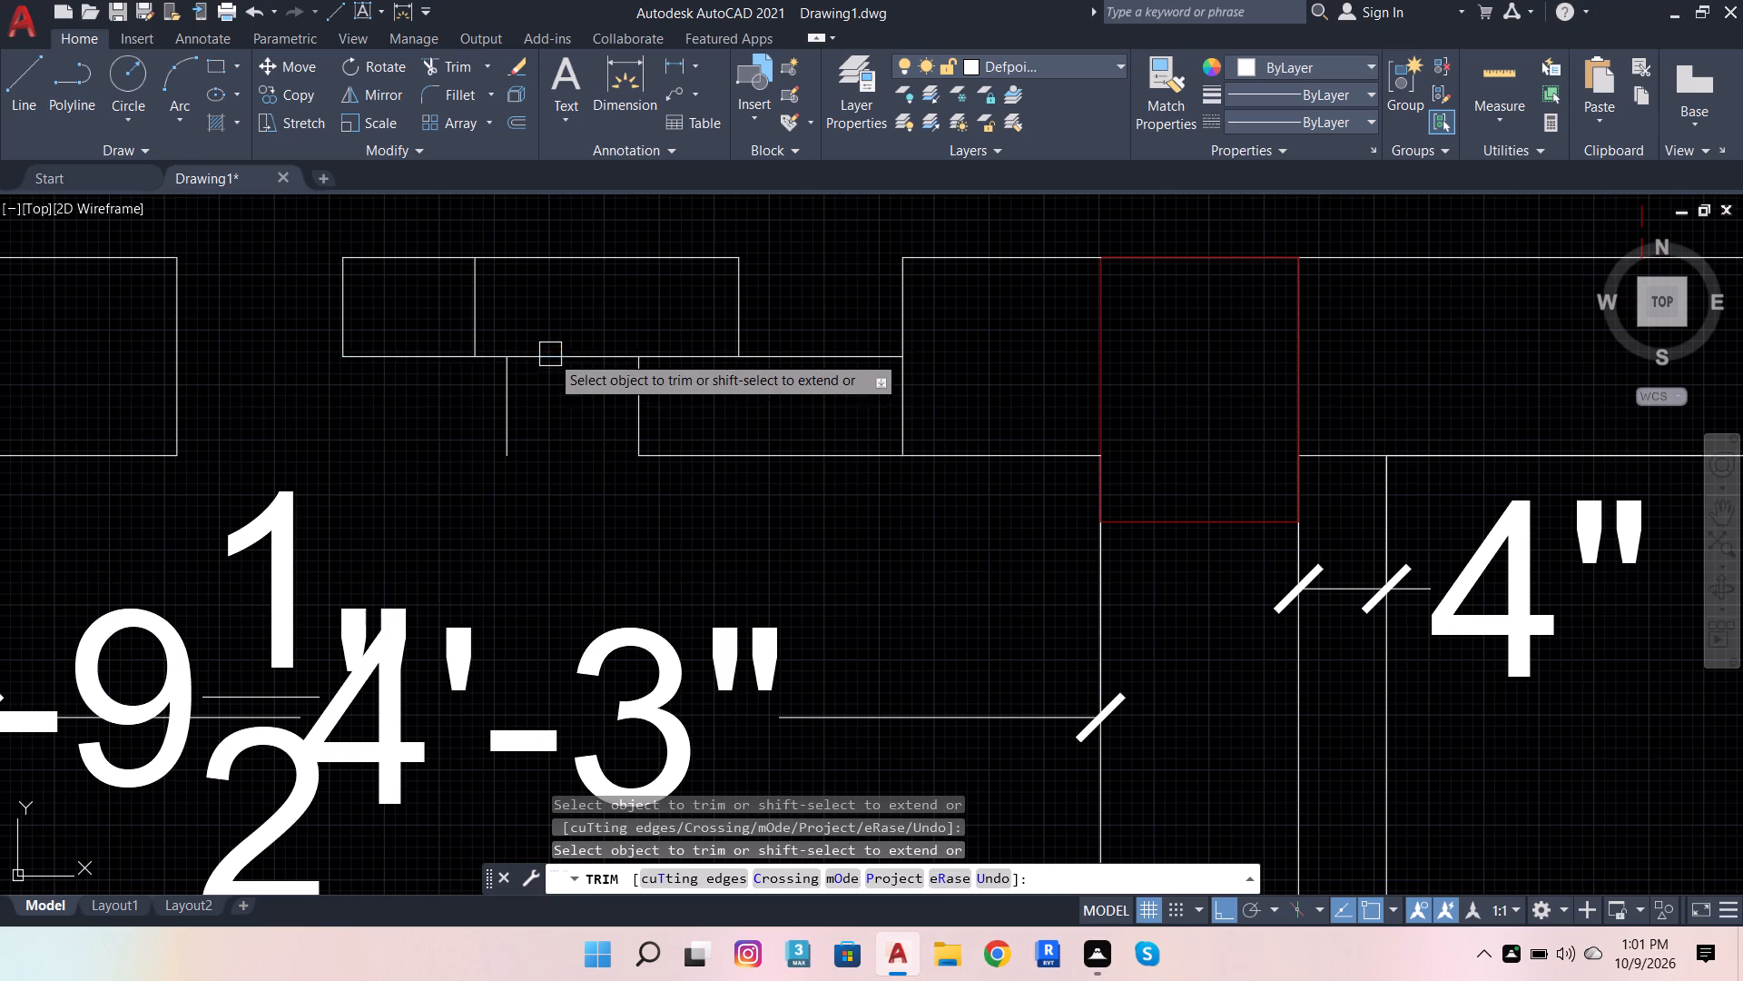
shift+click(662, 459)
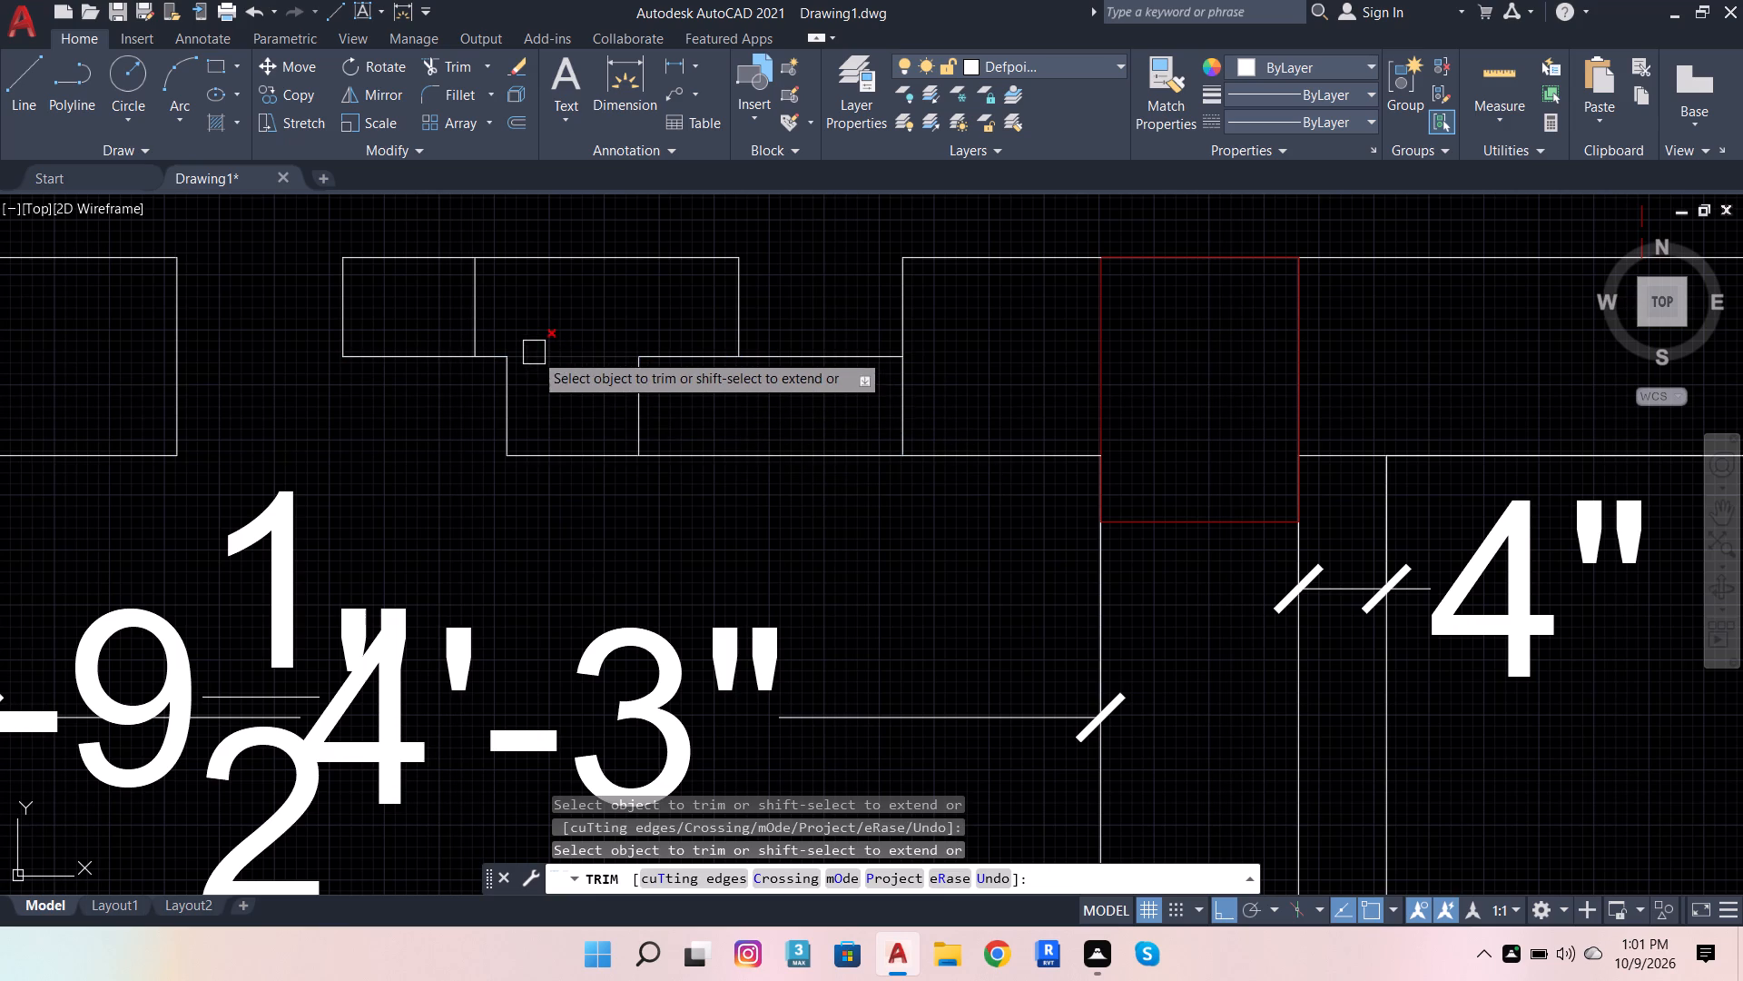
click(473, 323)
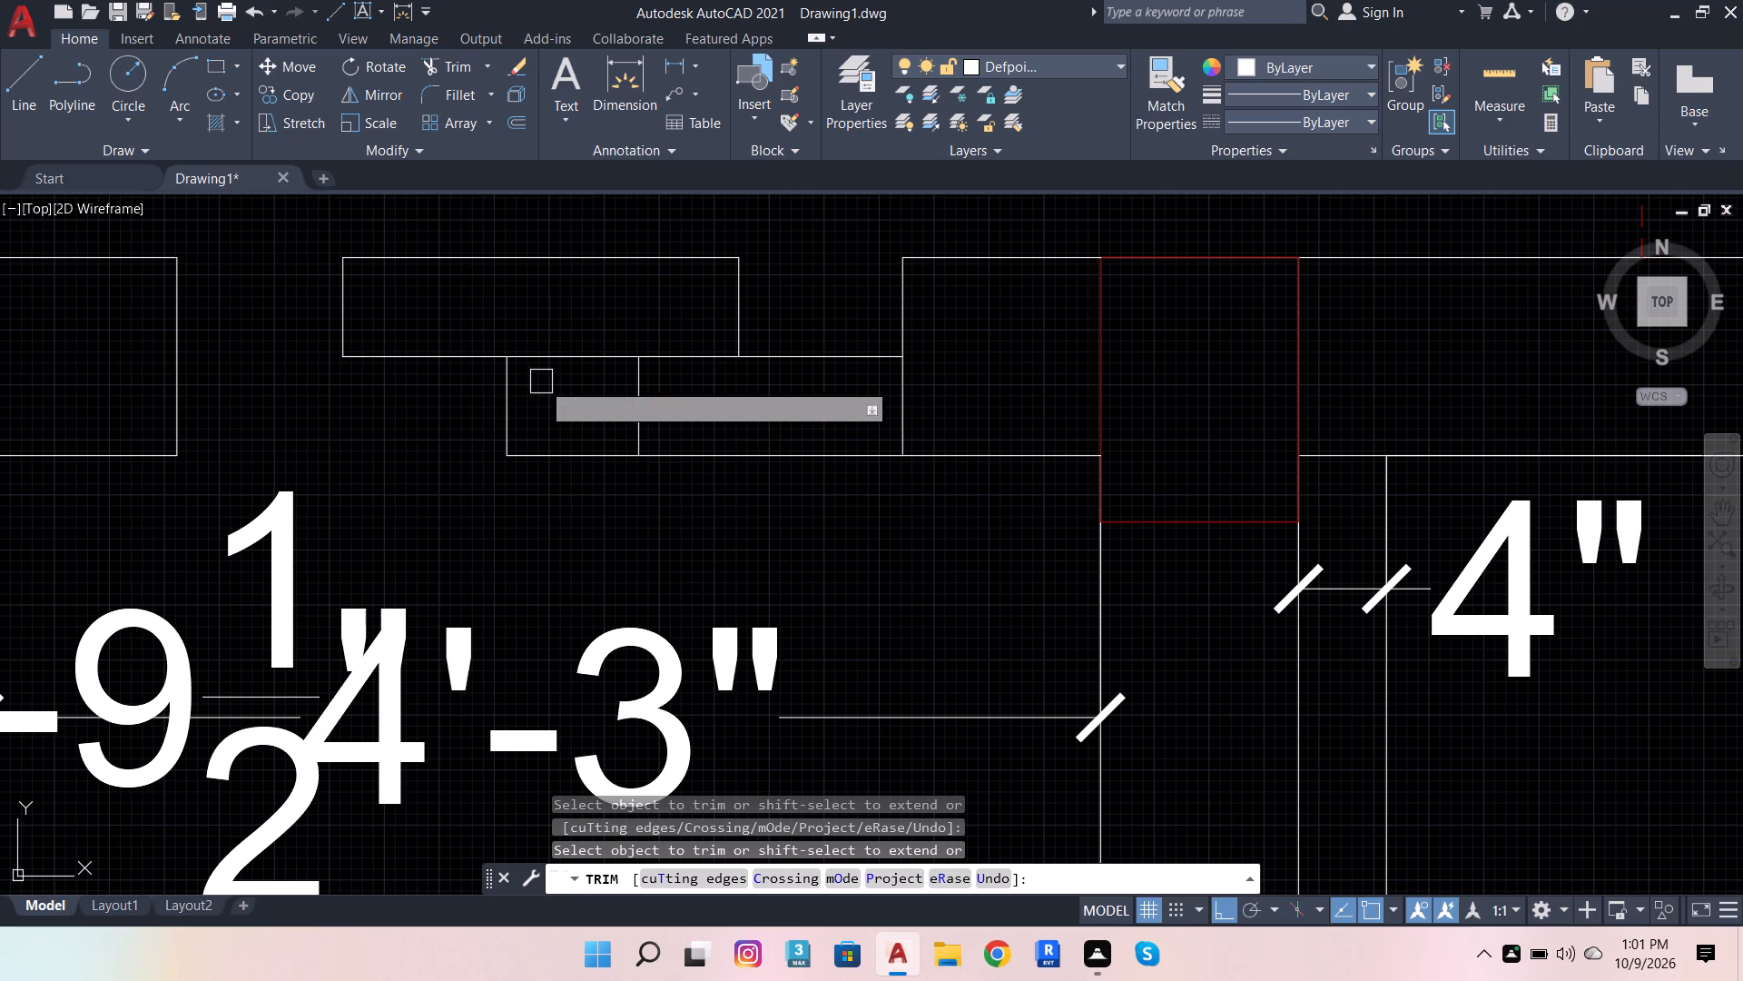
click(636, 395)
scroll(777, 415, down, 2)
key(Escape)
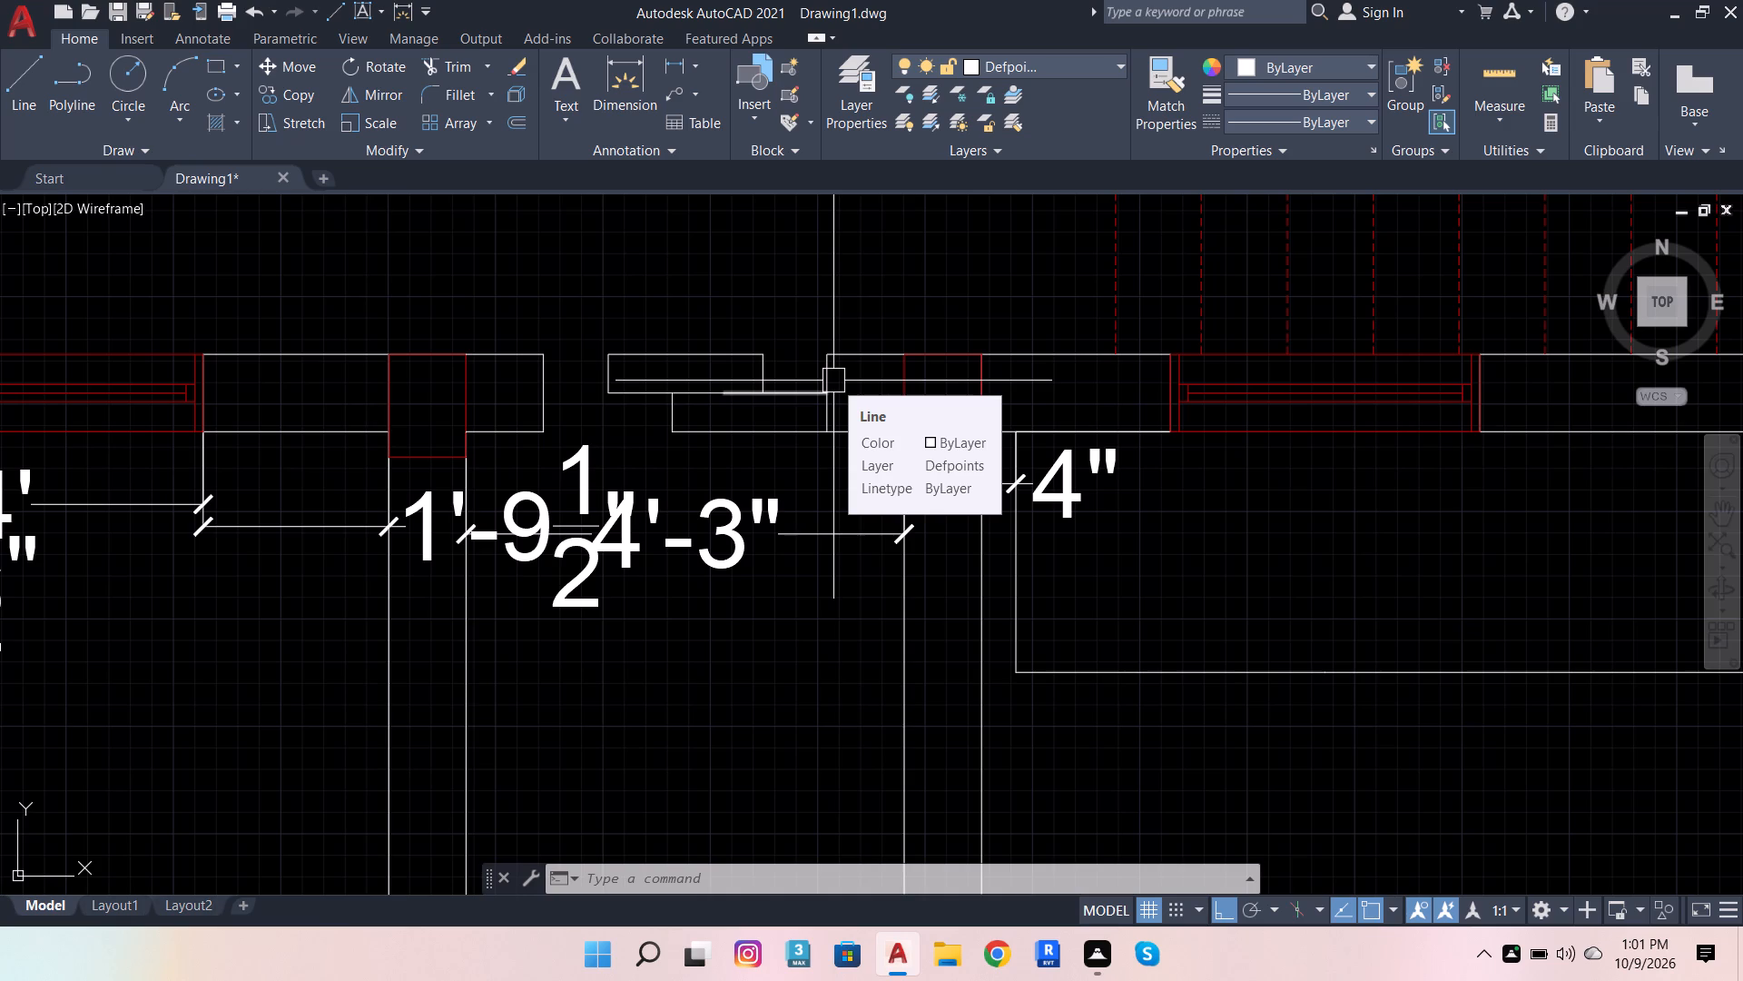
Join the two overlapping collinear lines along the panels' shared edge into one line.
scroll(788, 421, up, 3)
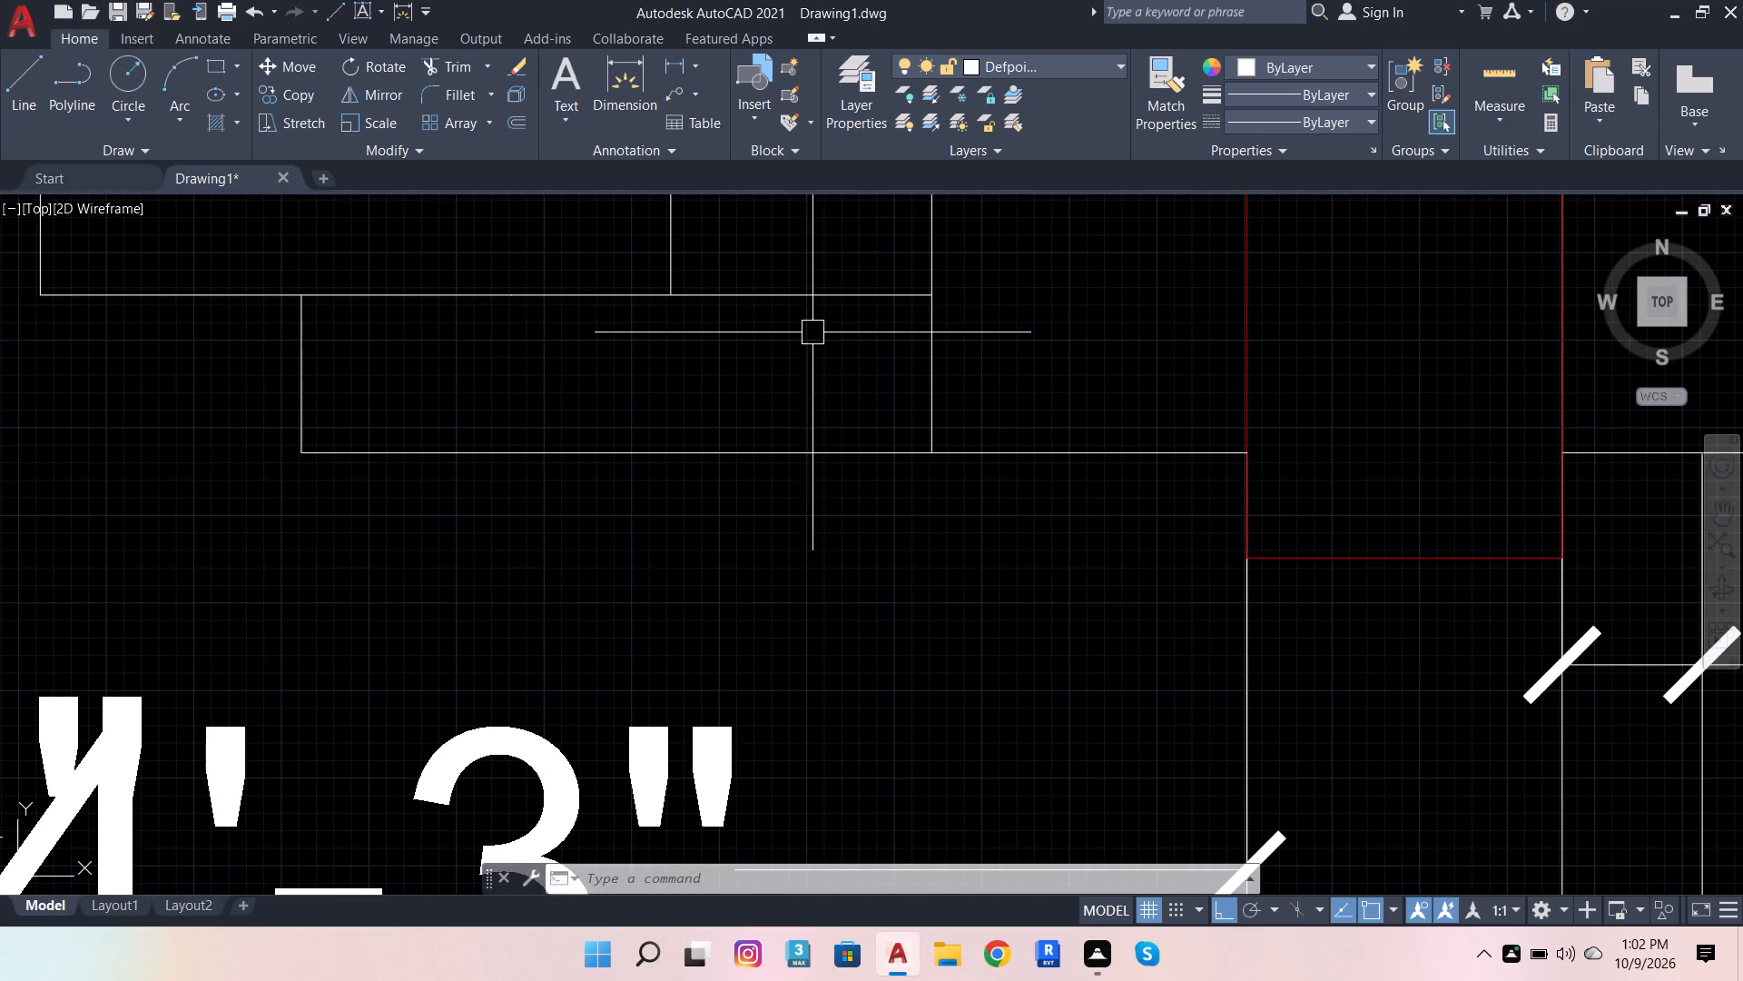
click(841, 286)
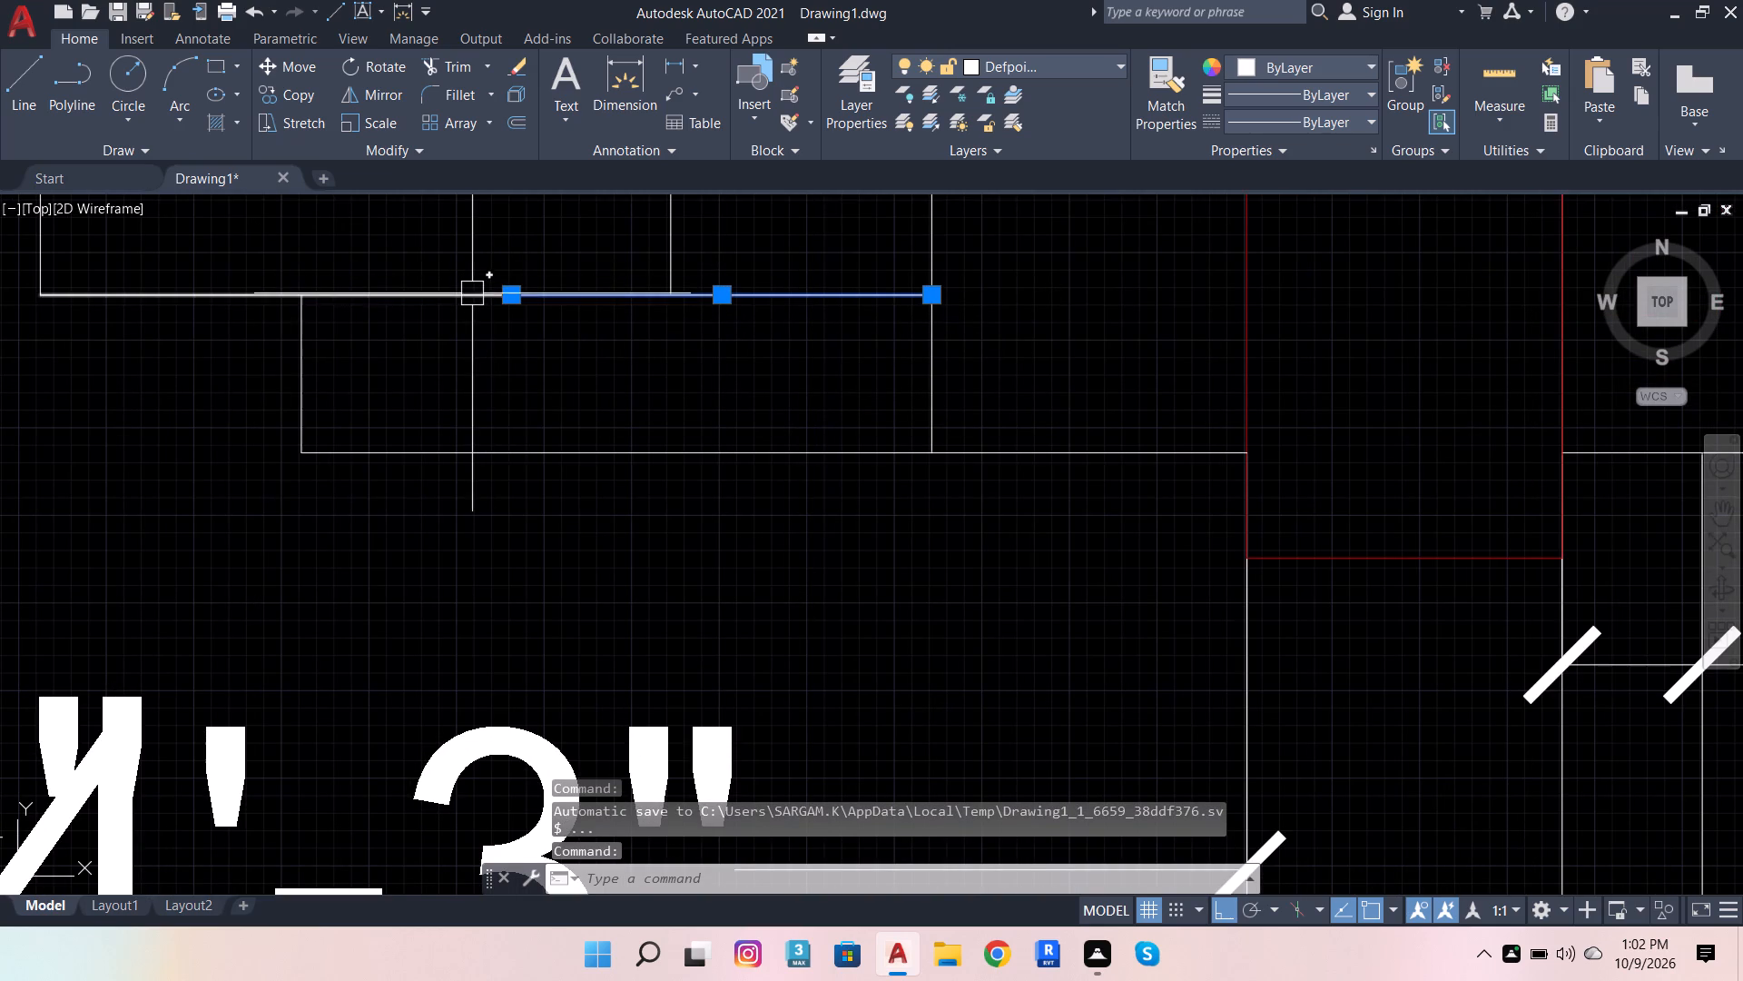
click(472, 294)
scroll(589, 459, down, 2)
key(j)
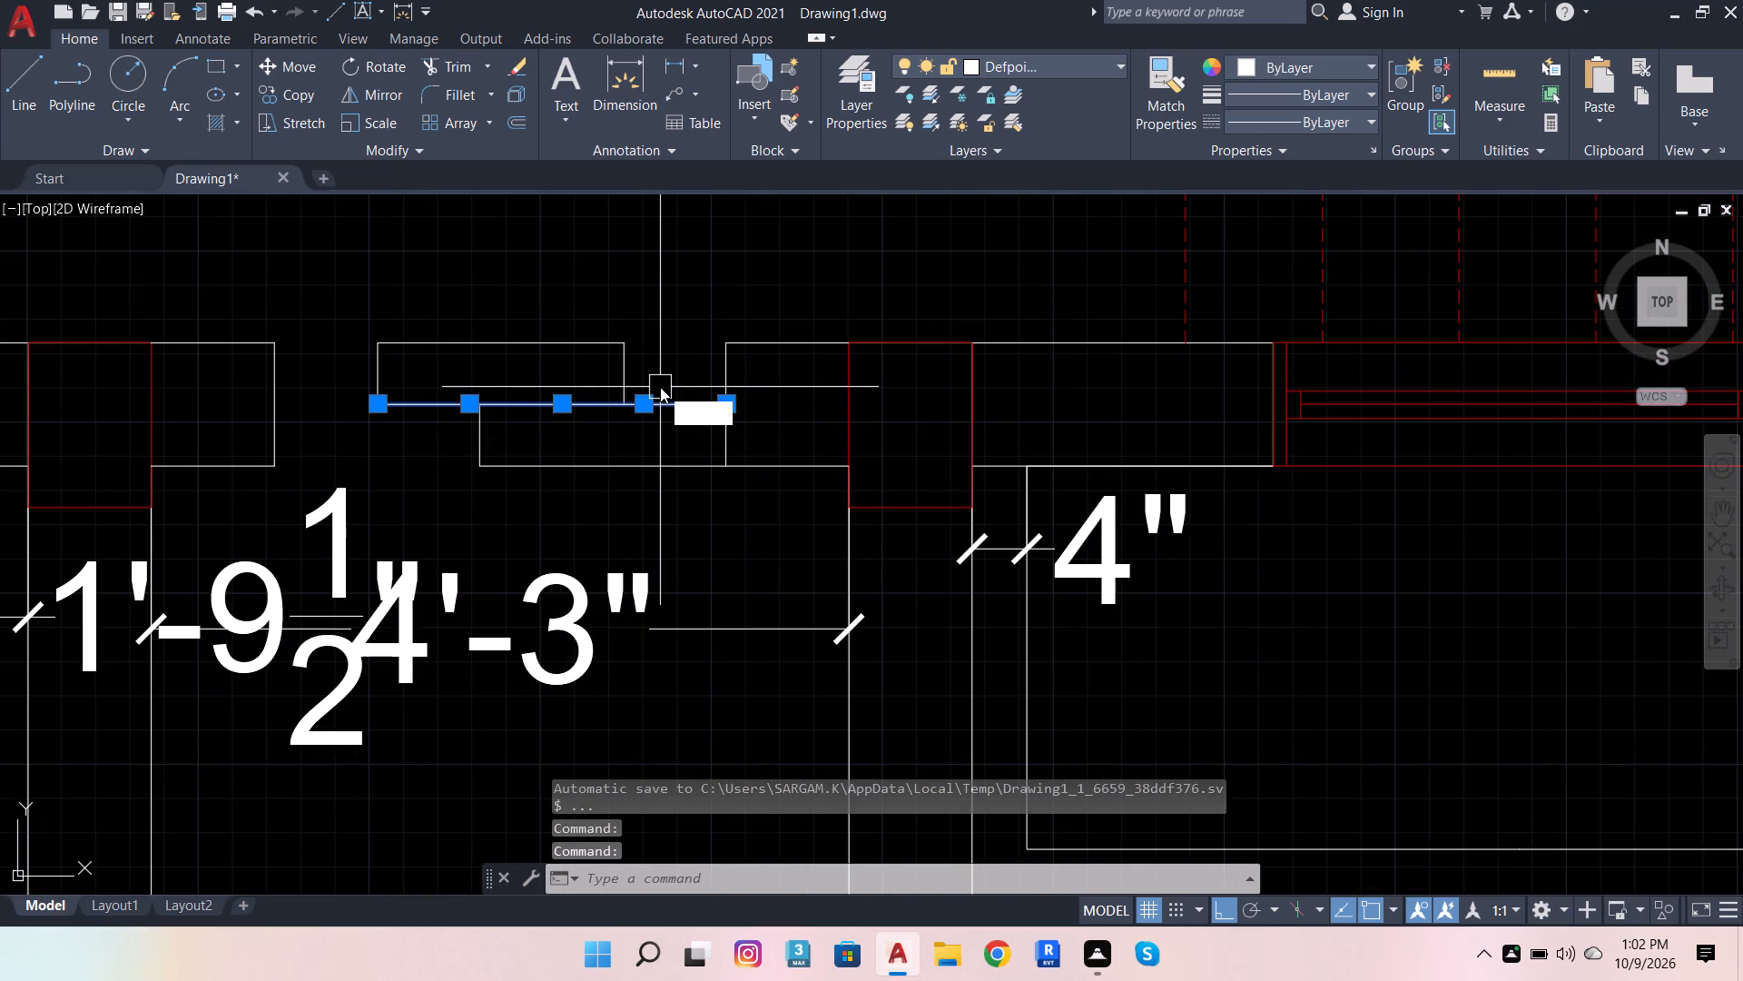
key(Return)
scroll(599, 455, down, 2)
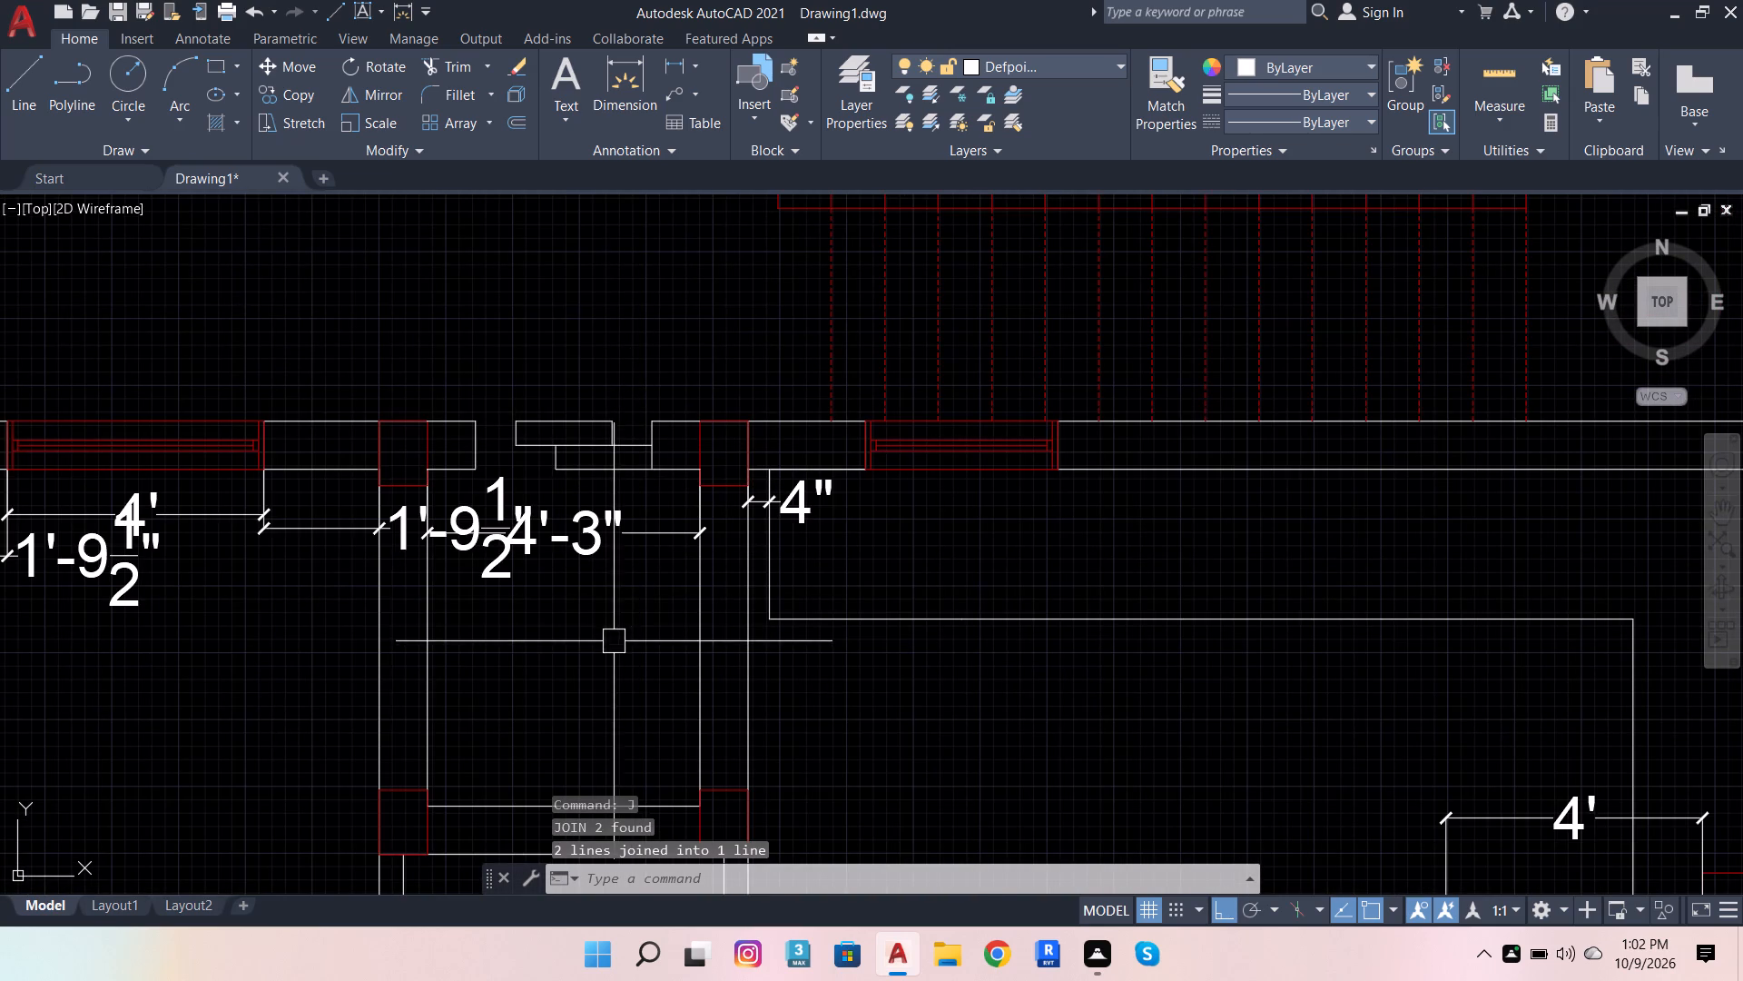
Assign all the lines of the two stepped panels, including their shared edge, to Layer3.
click(502, 381)
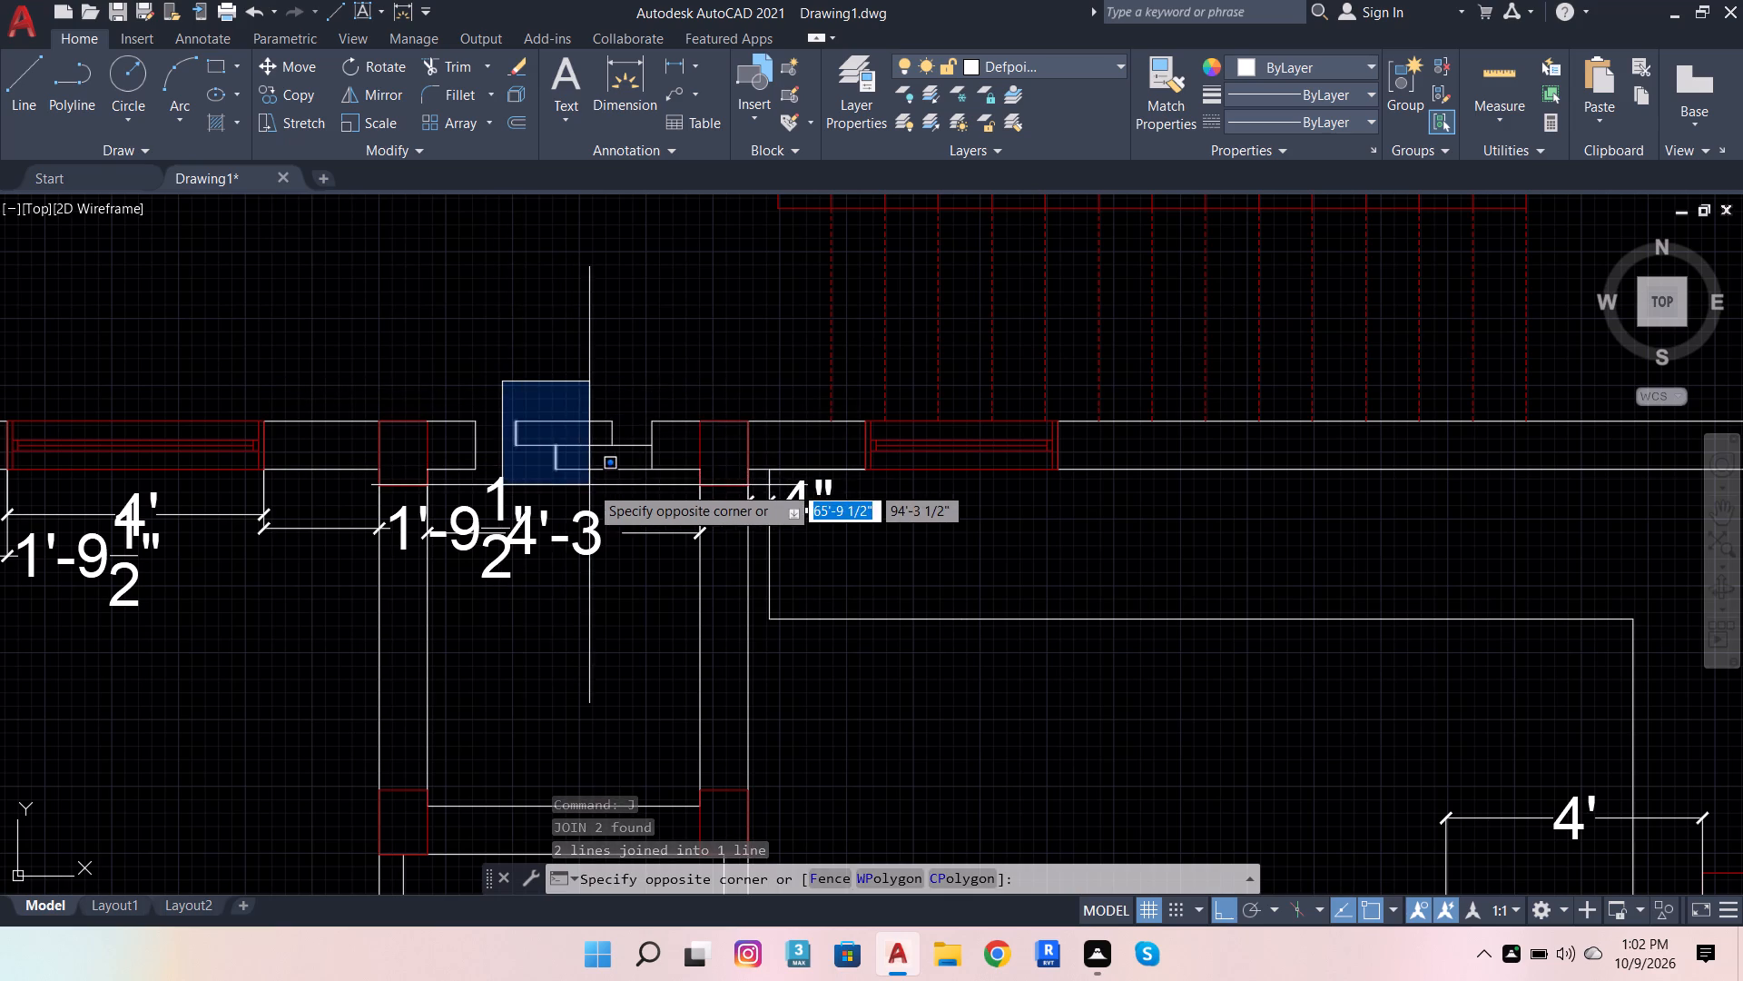
scroll(590, 486, up, 2)
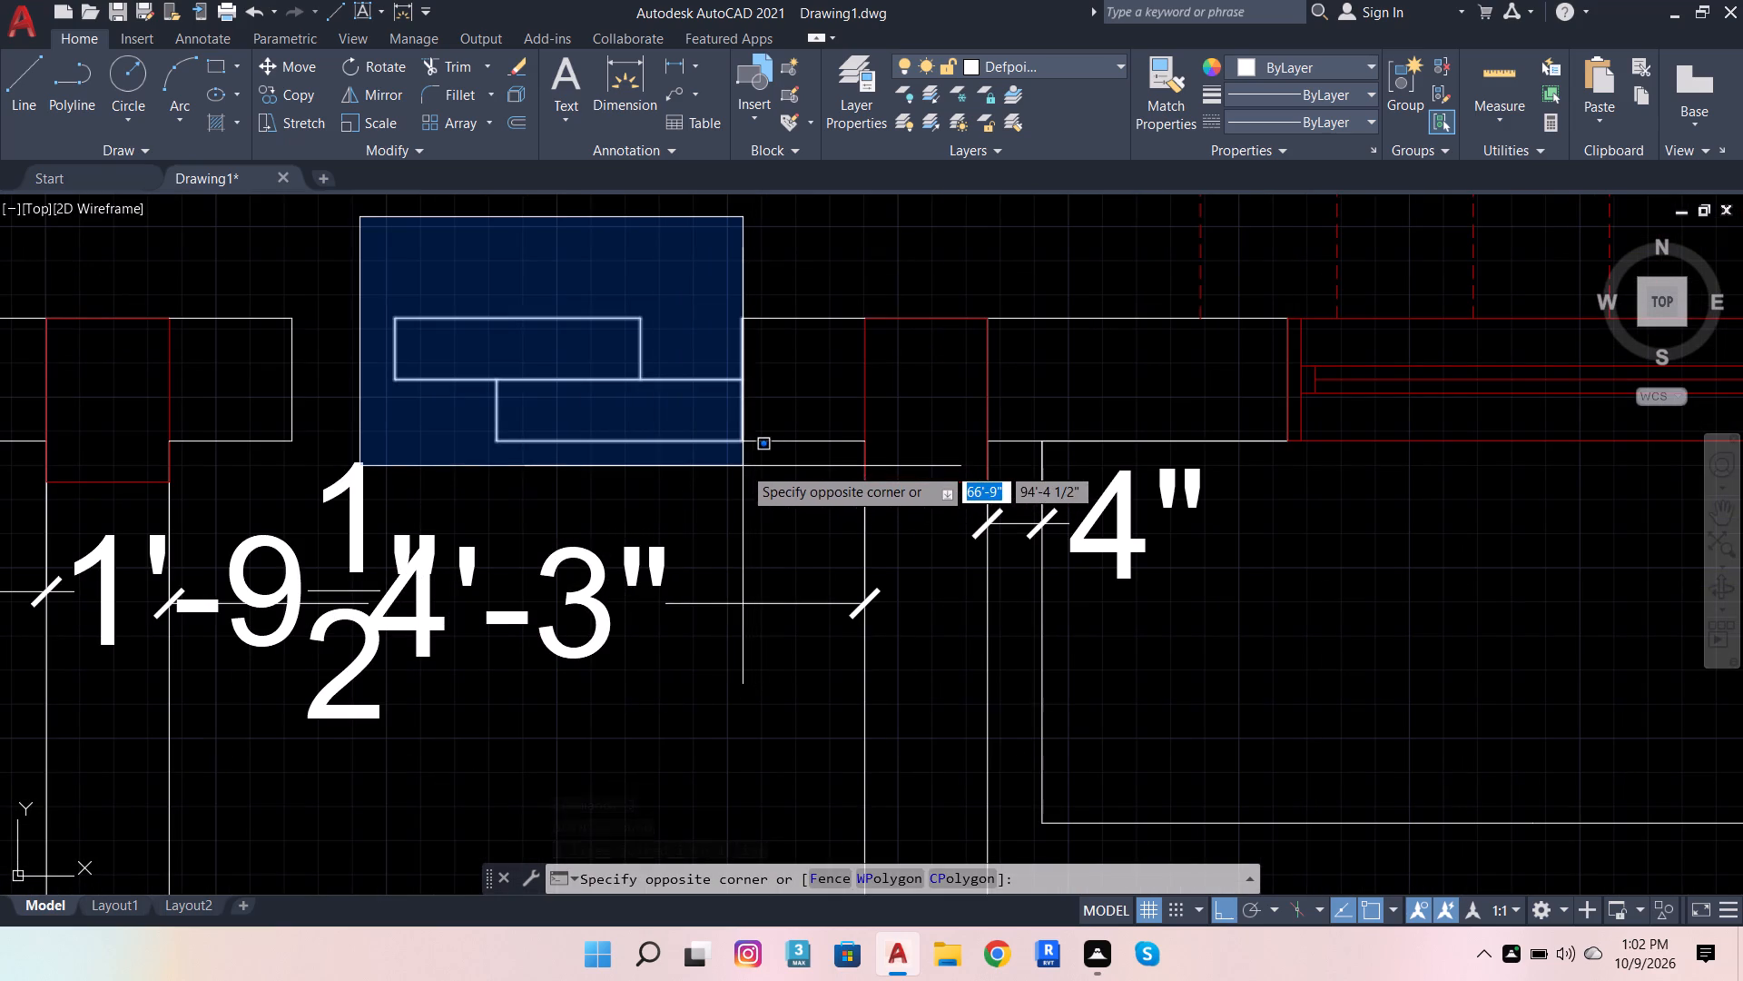
click(731, 451)
click(697, 433)
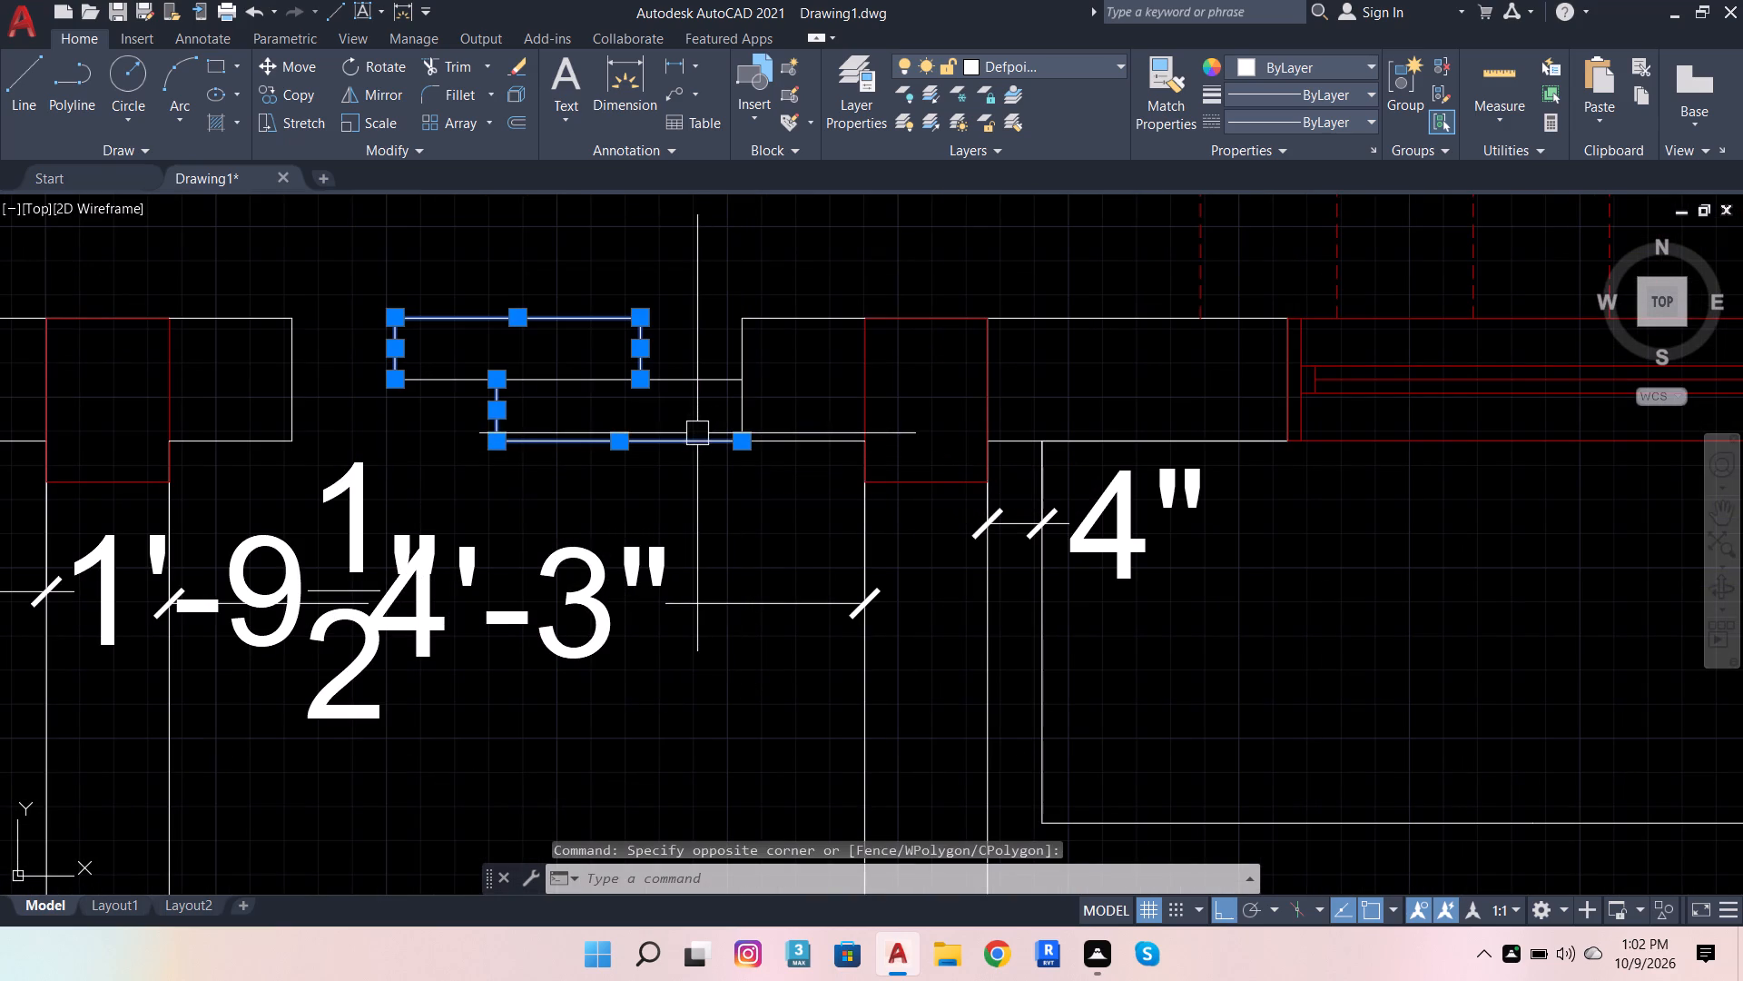
click(708, 377)
scroll(695, 460, down, 1)
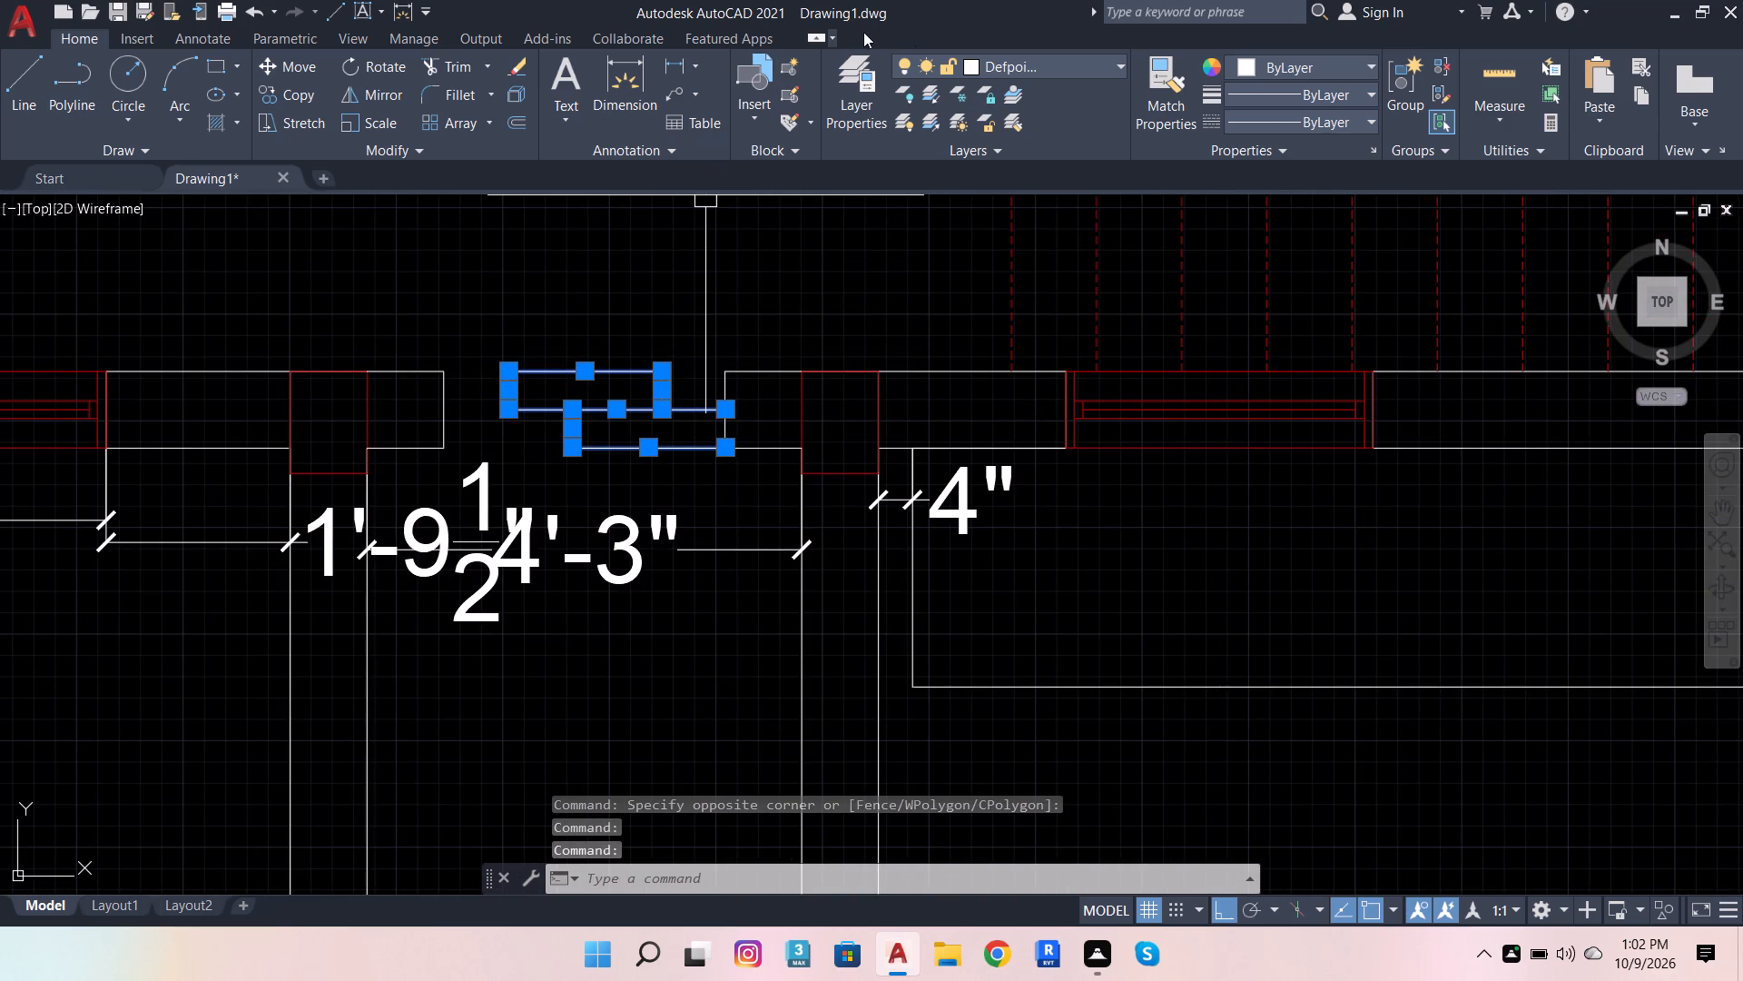
click(1015, 66)
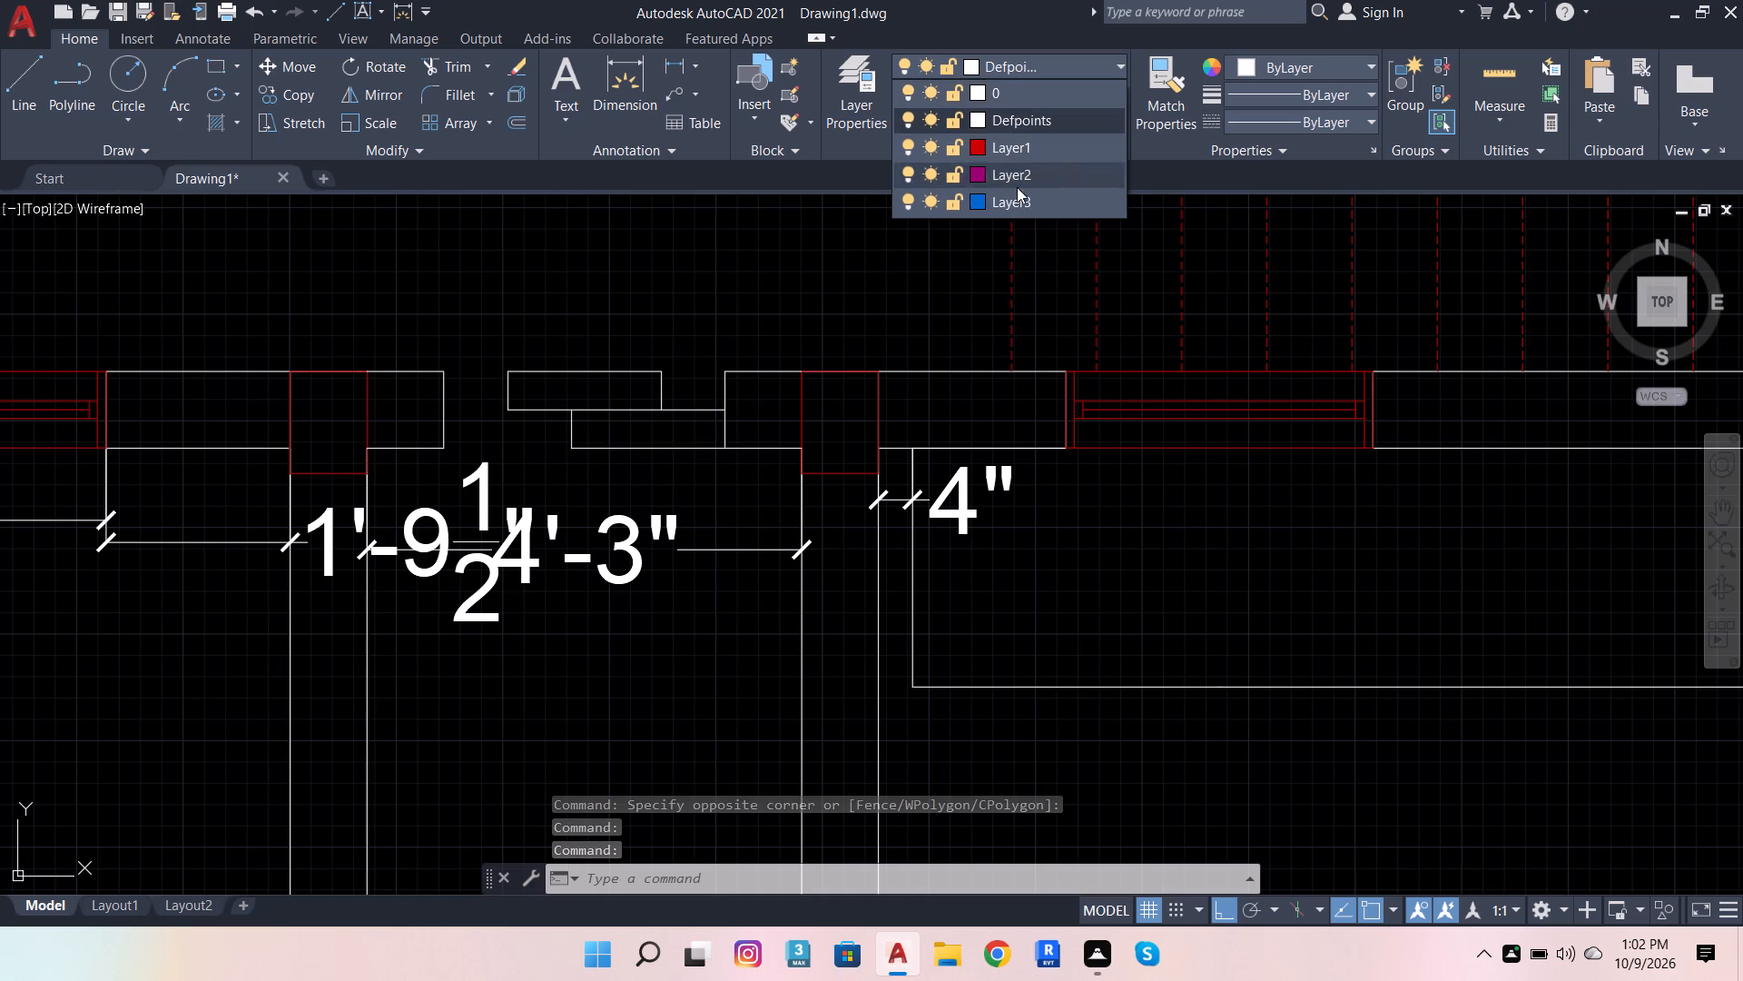
click(1017, 205)
scroll(940, 400, down, 1)
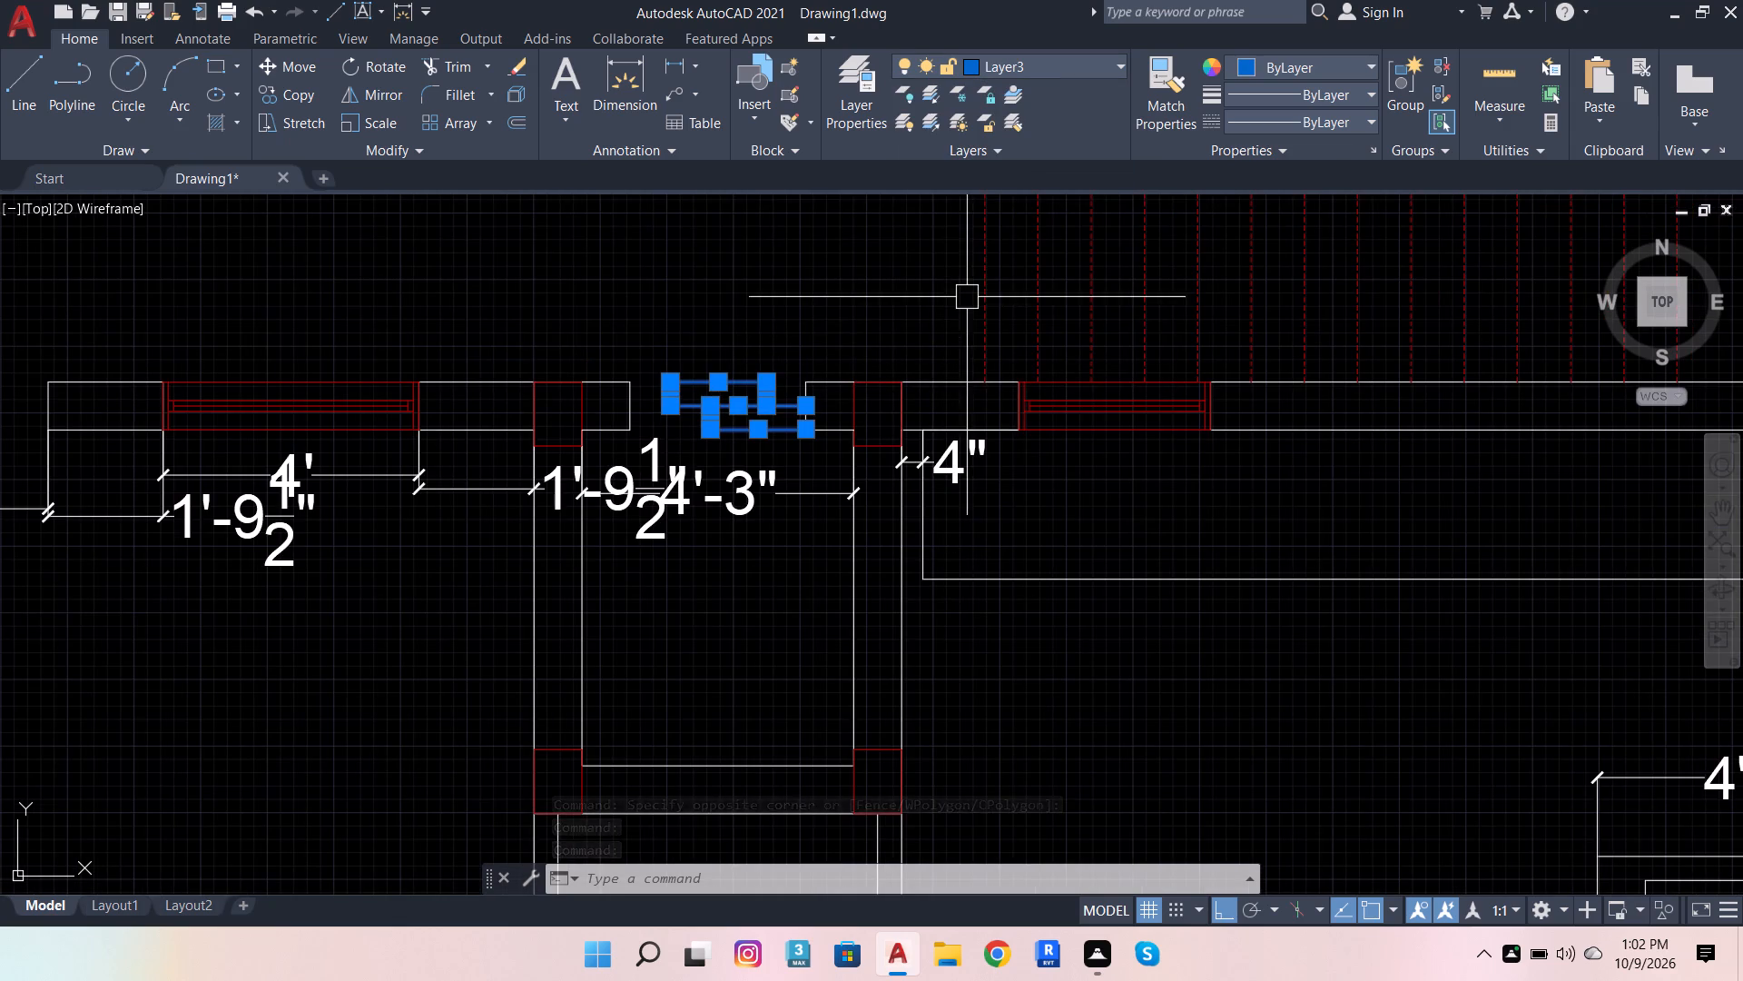
key(Escape)
key(Escape)
key(Escape)
scroll(843, 477, down, 2)
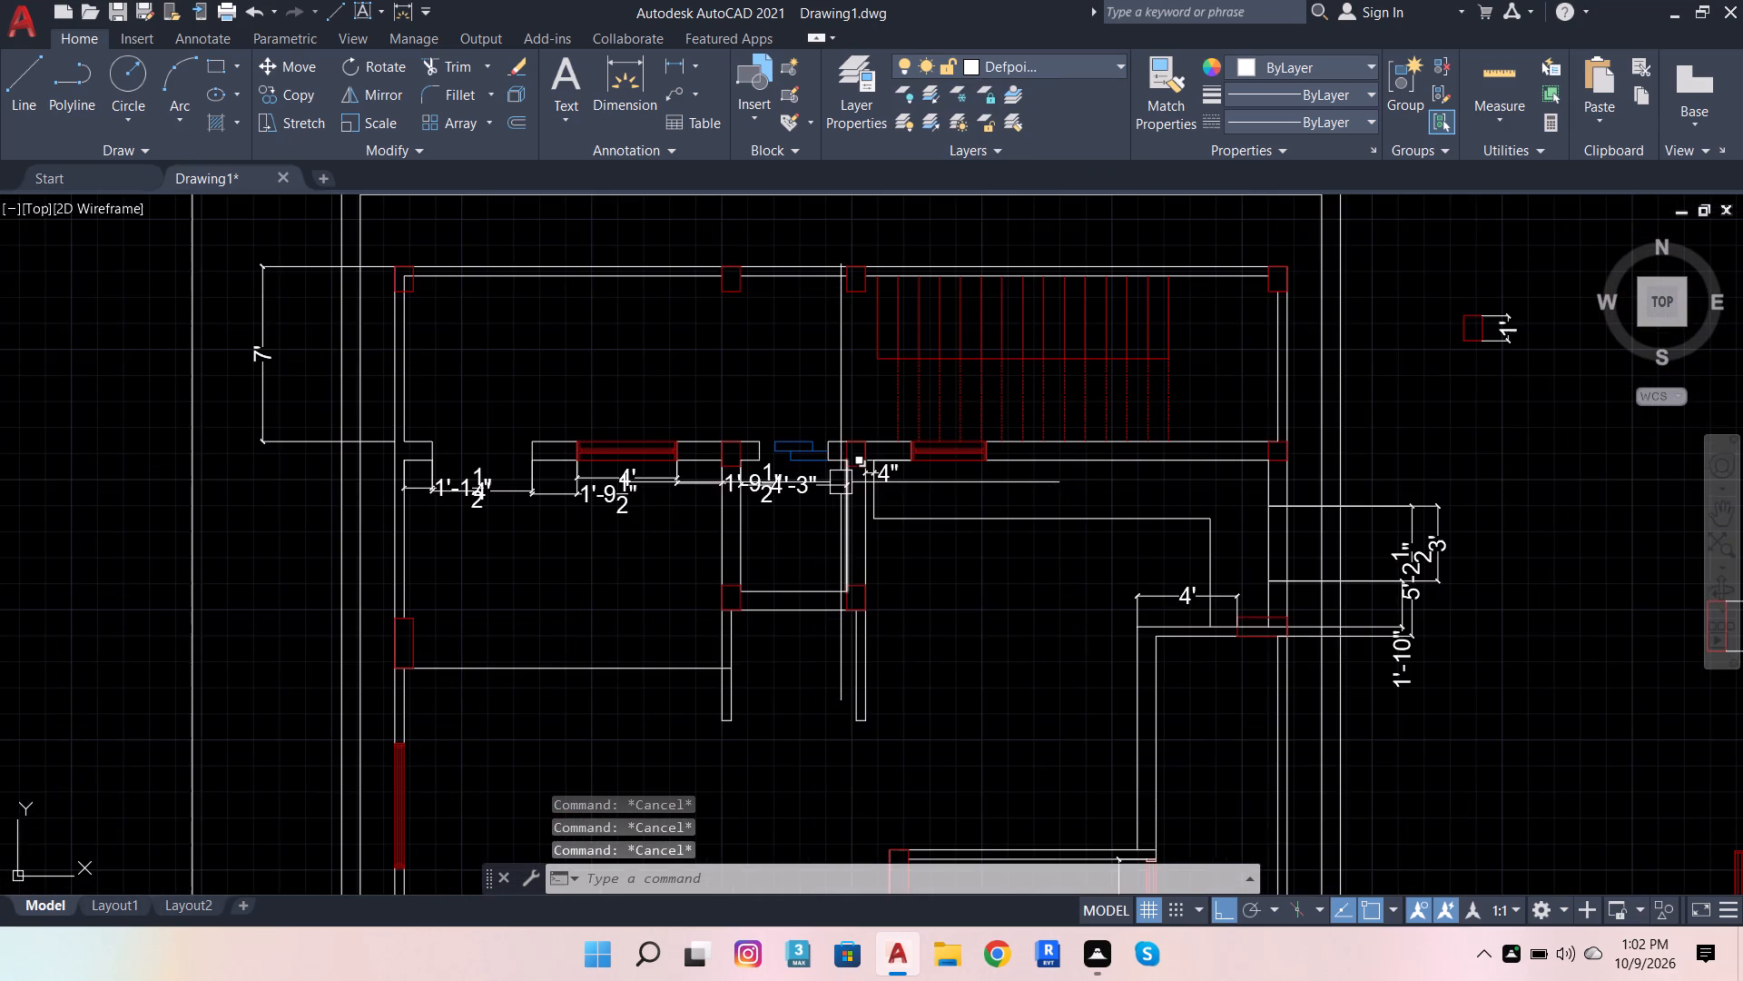
With linetype ACAD_ISO02W100 and ortho off, draw a diagonal from the 4'-3" passage's upper-left inner corner to its lower-right inner corner.
scroll(719, 479, up, 1)
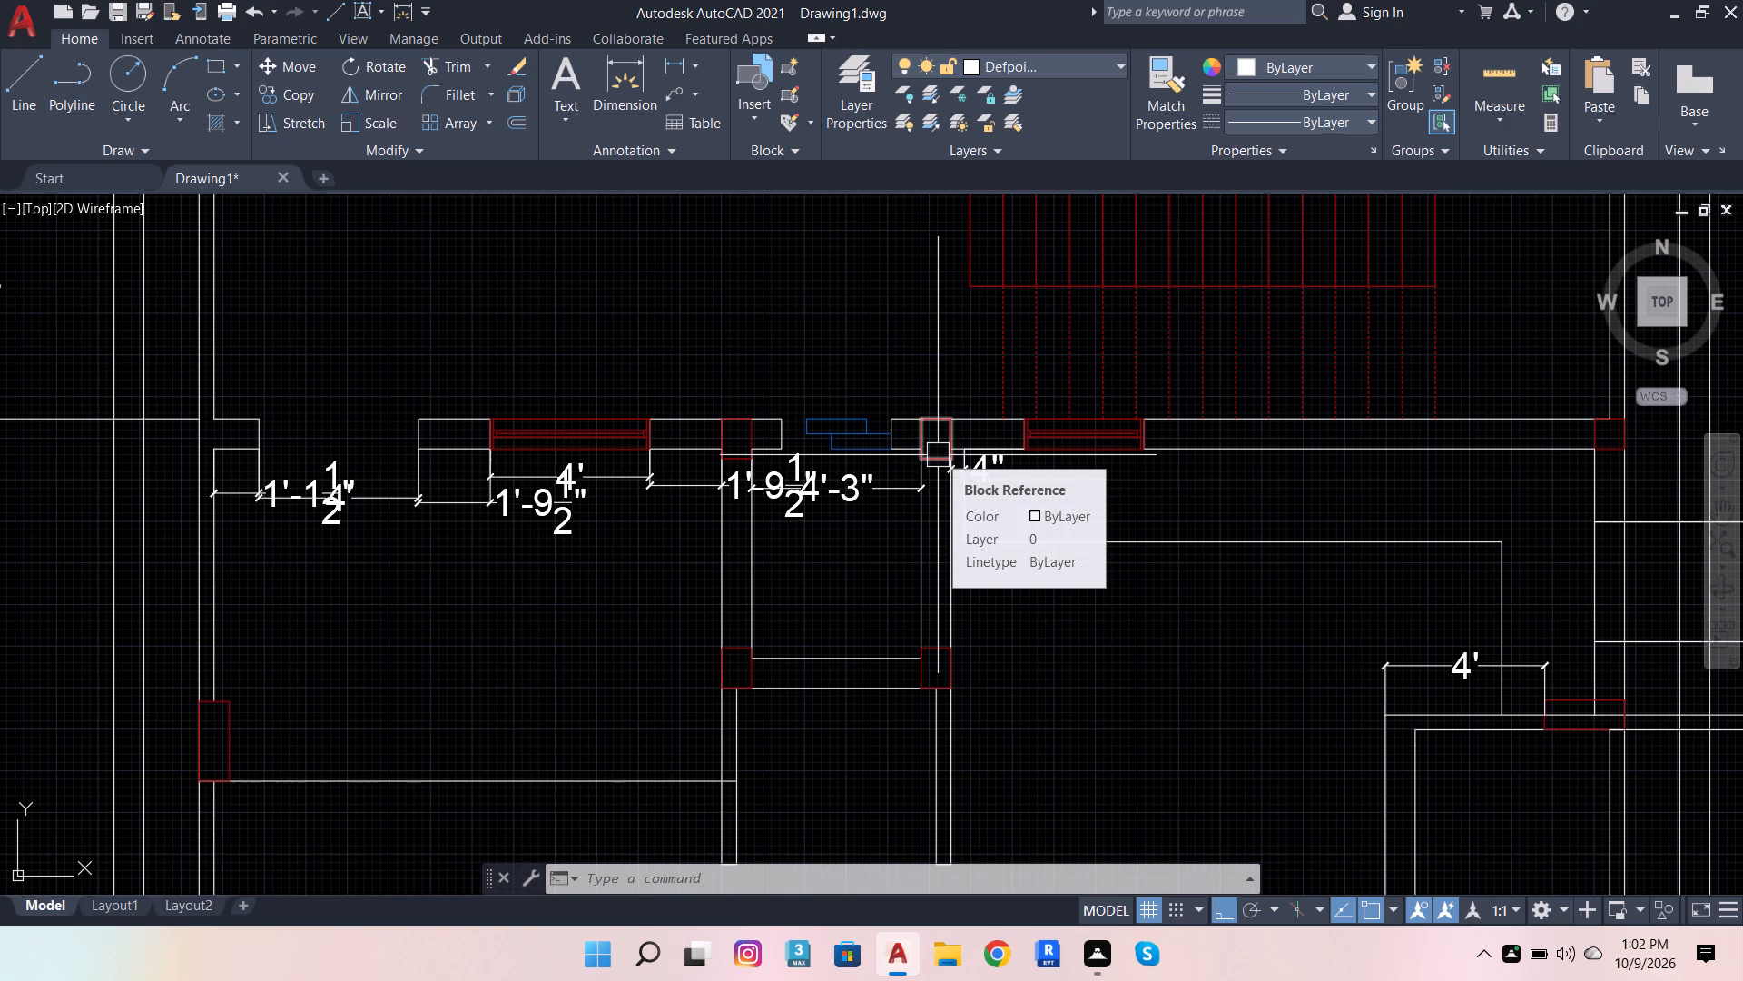
click(1292, 118)
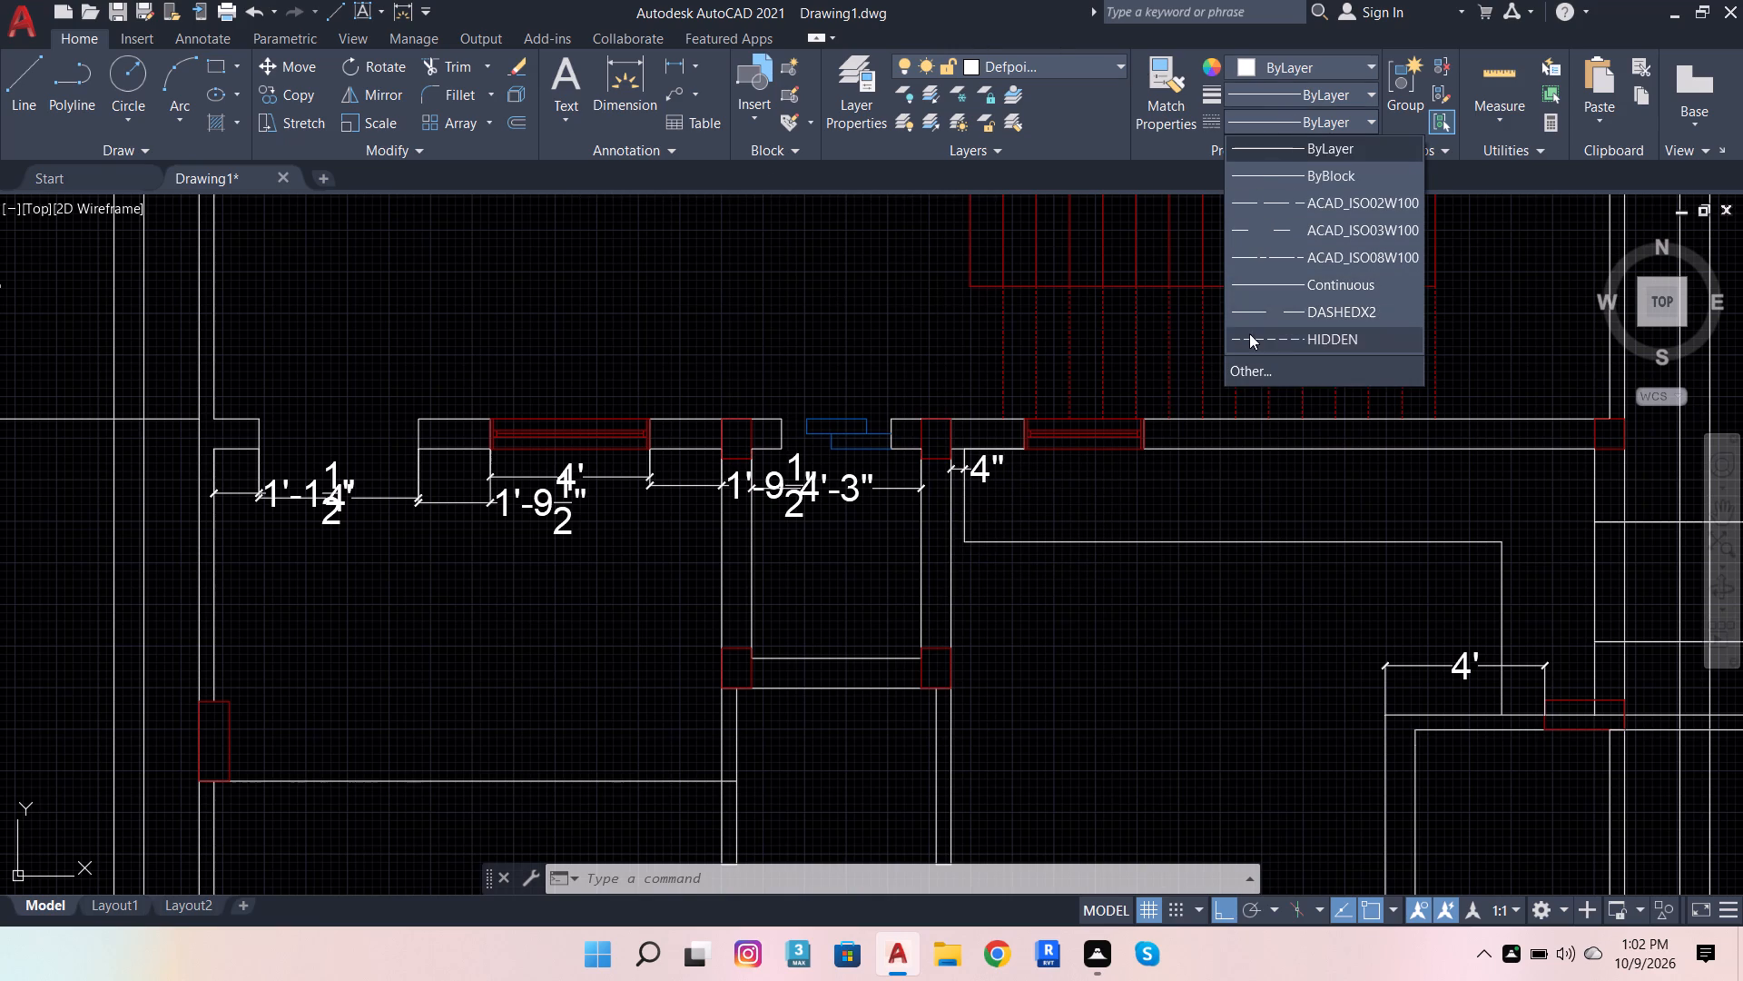
click(1332, 203)
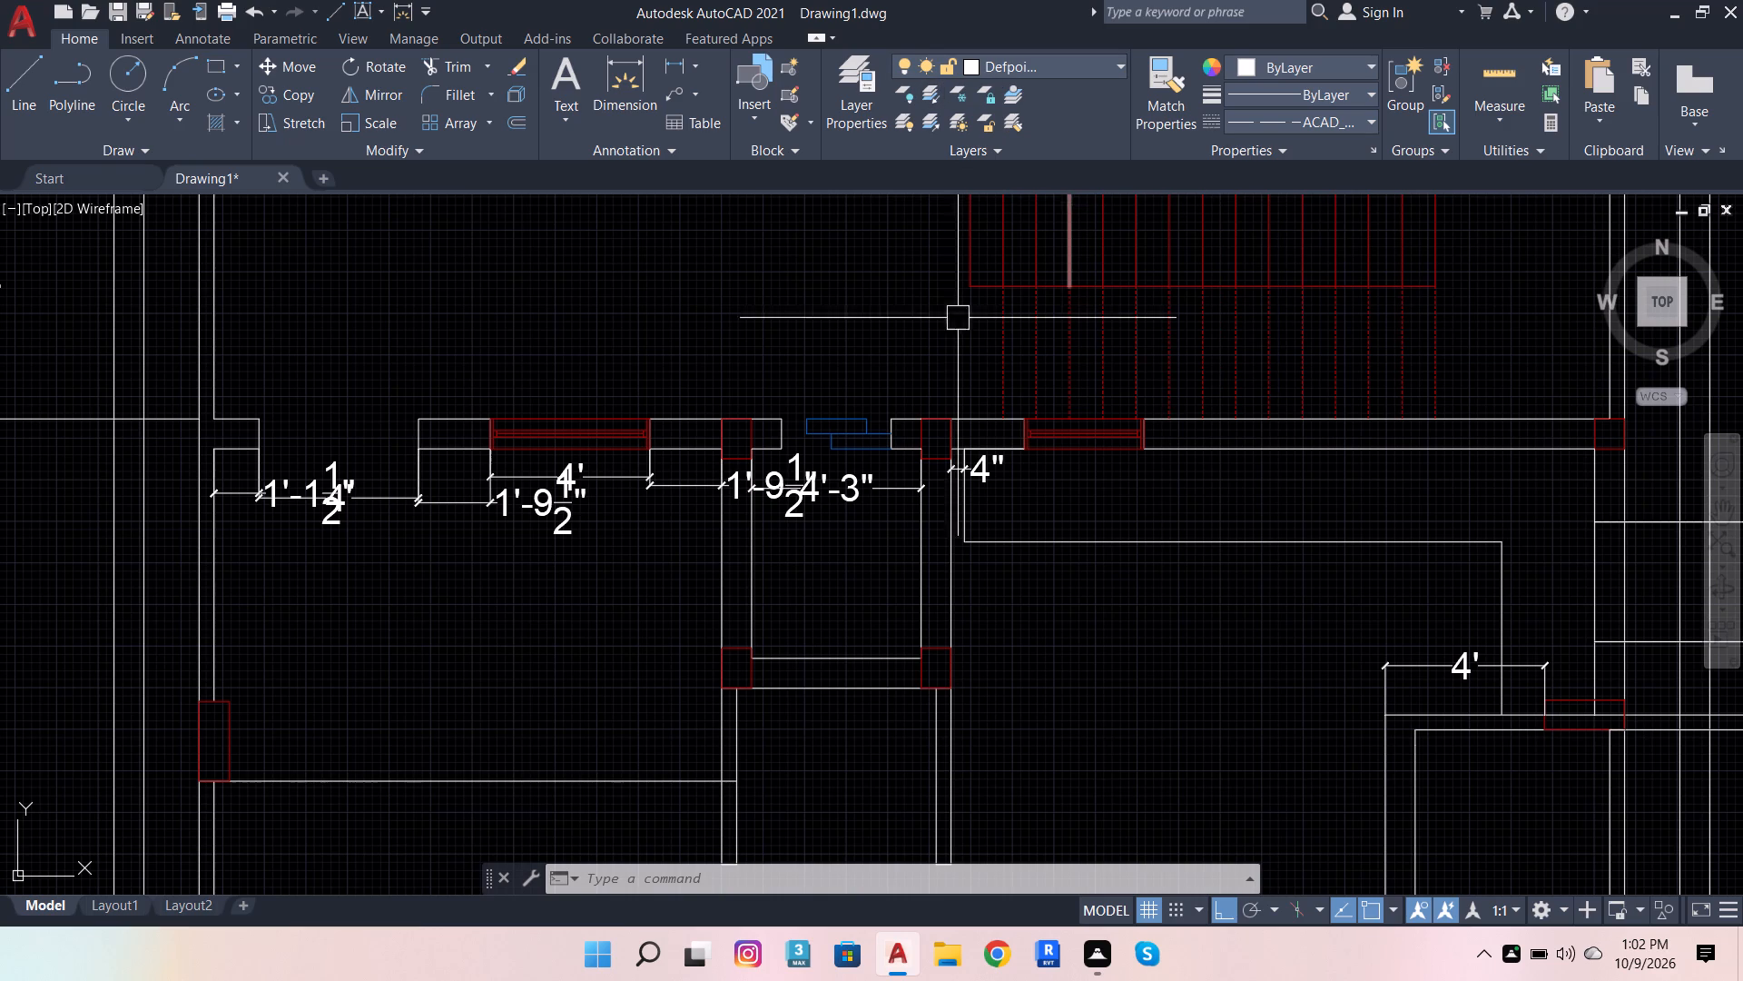
click(20, 64)
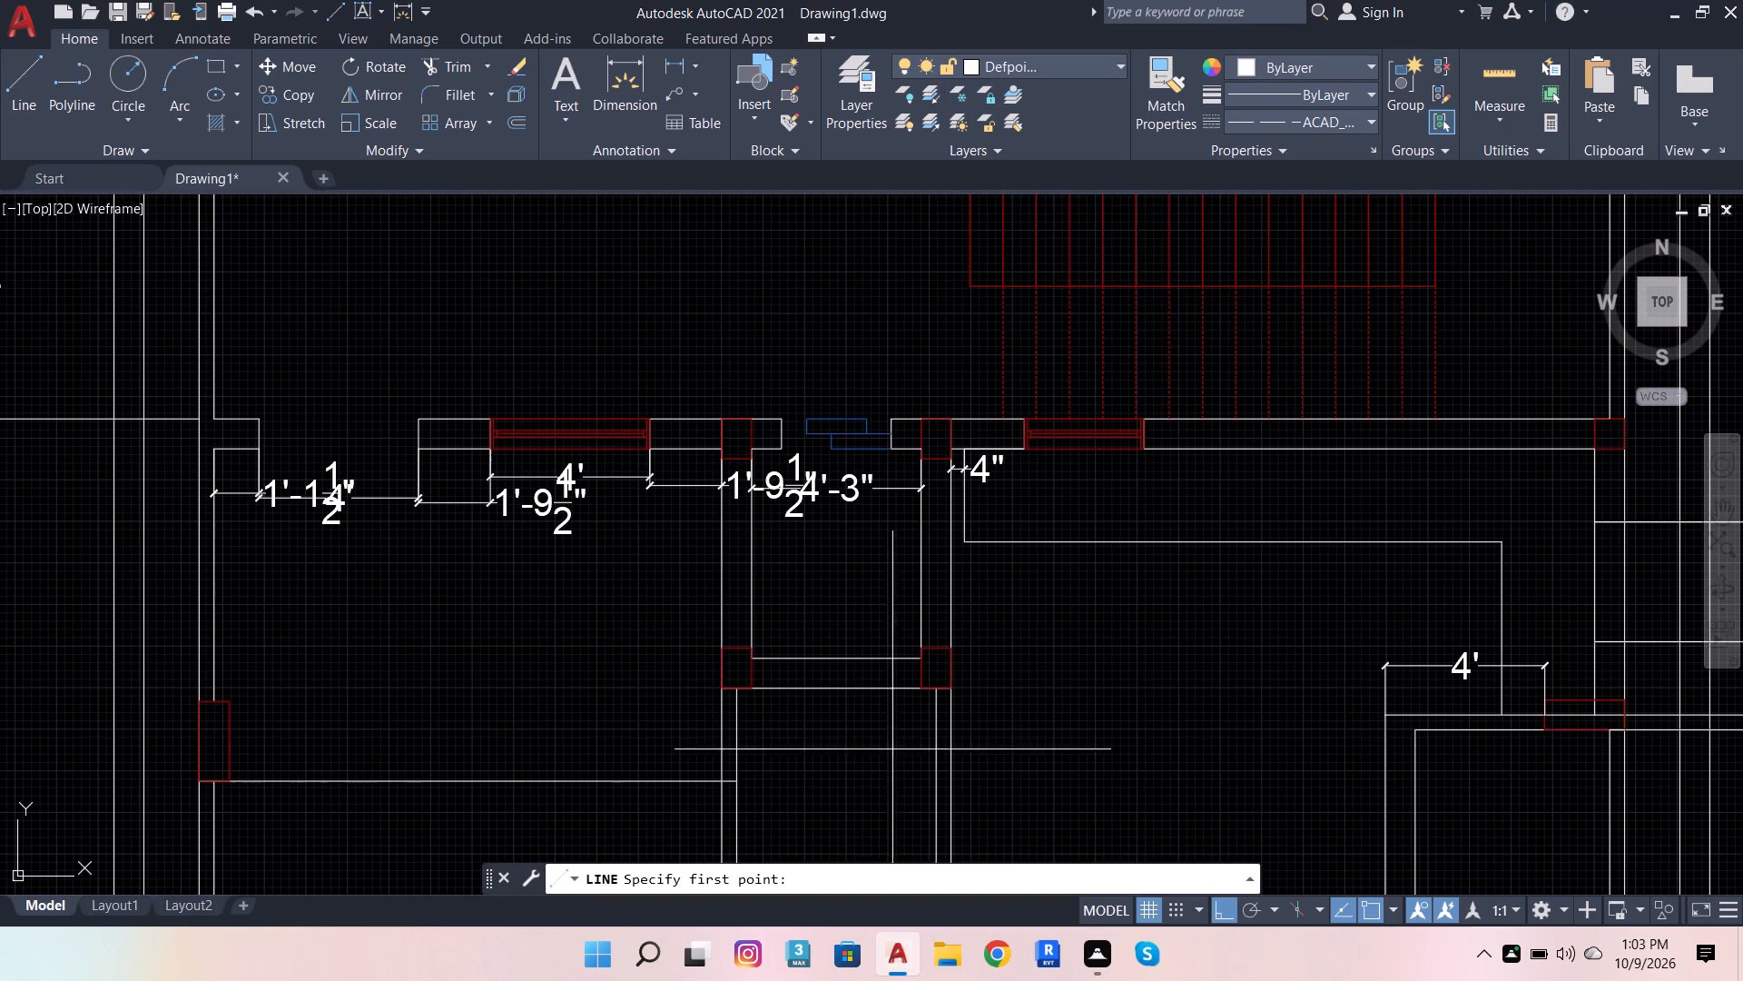
click(1216, 918)
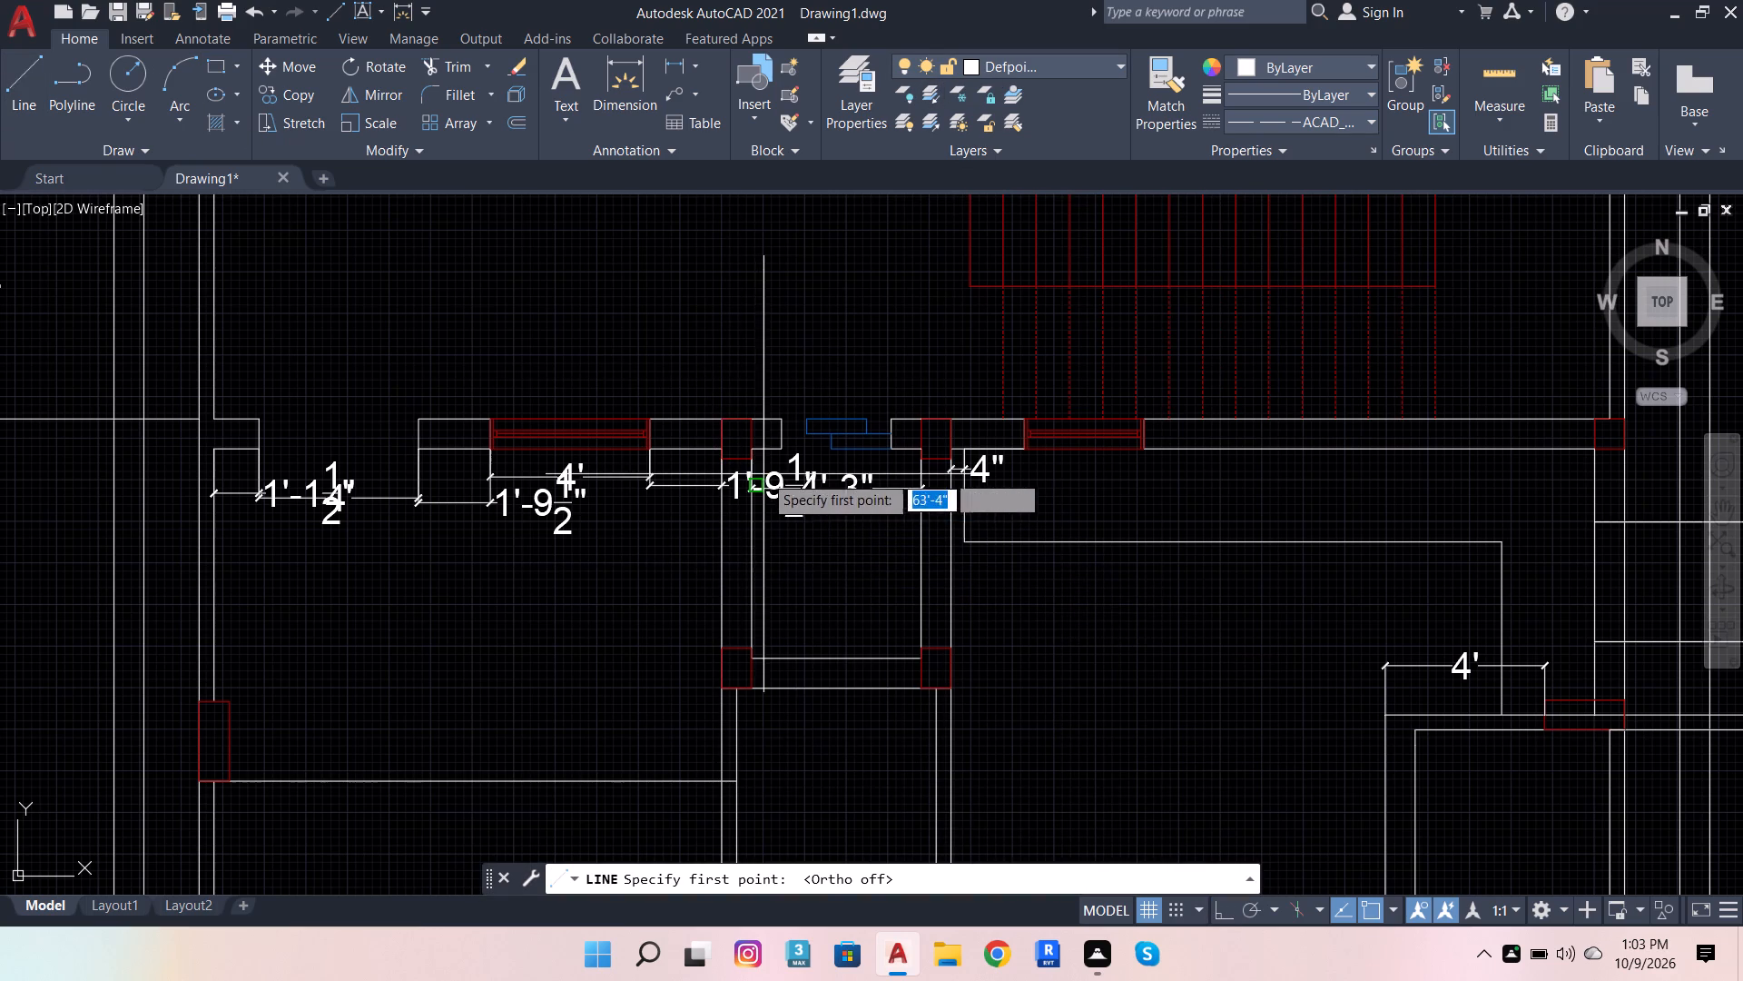
click(748, 441)
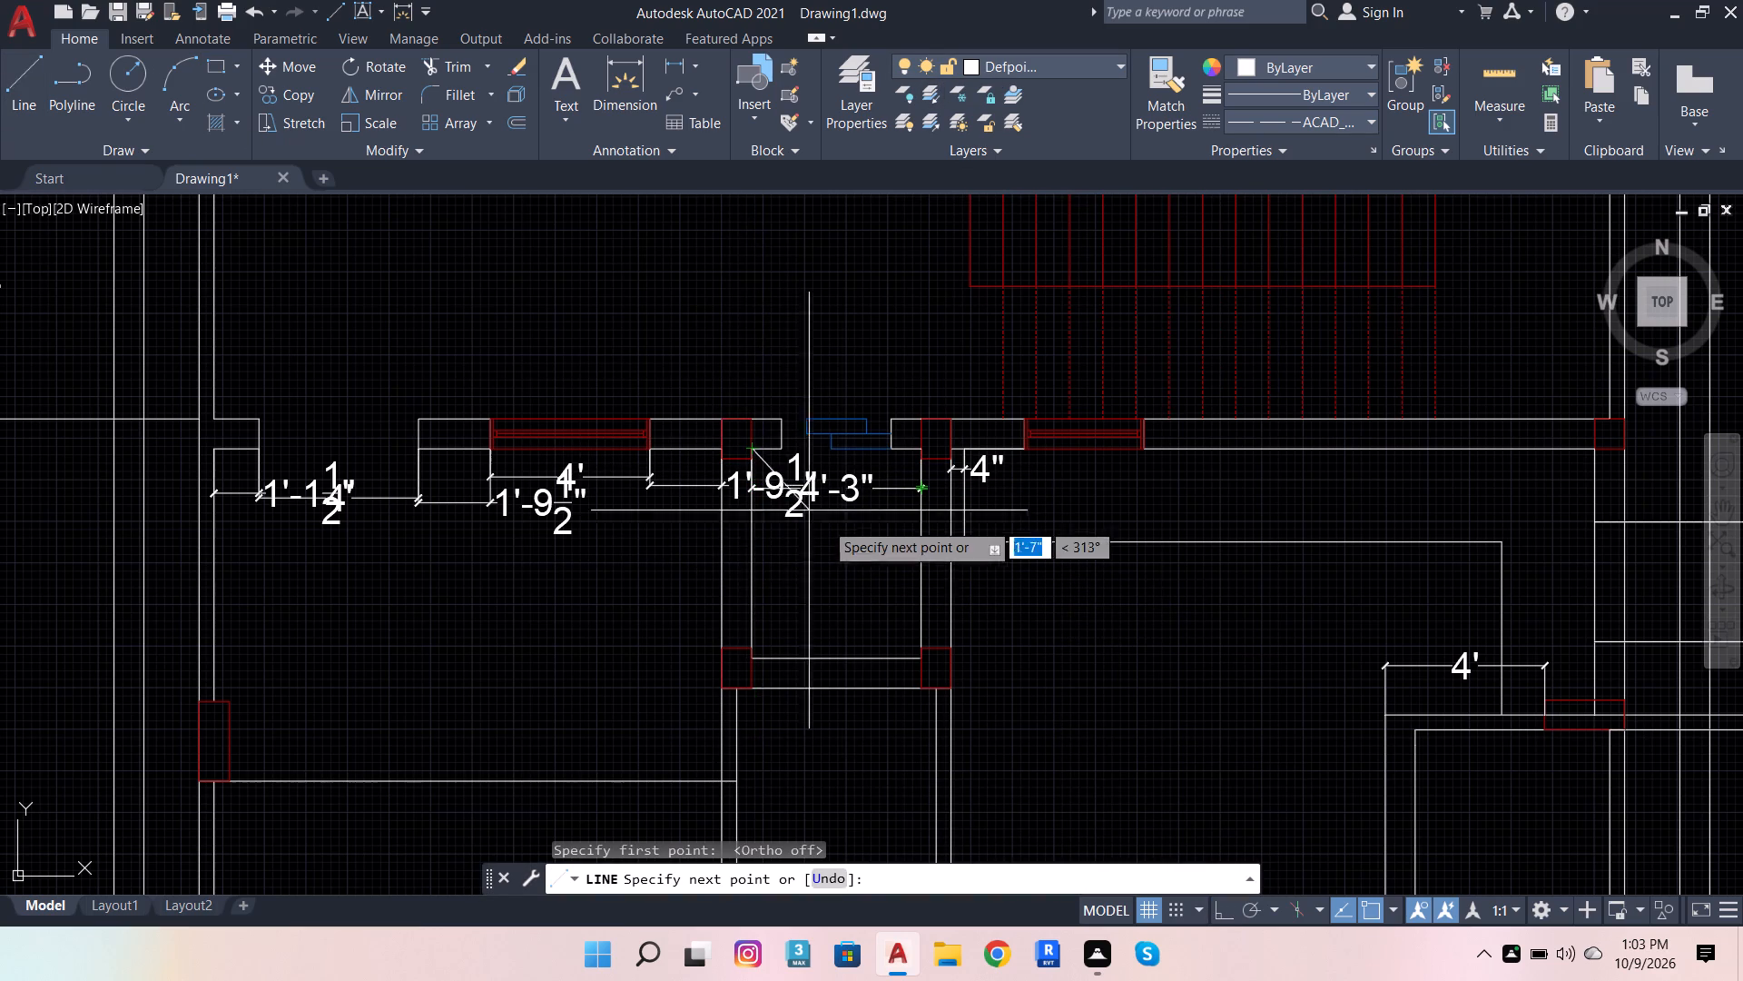
click(918, 659)
key(space)
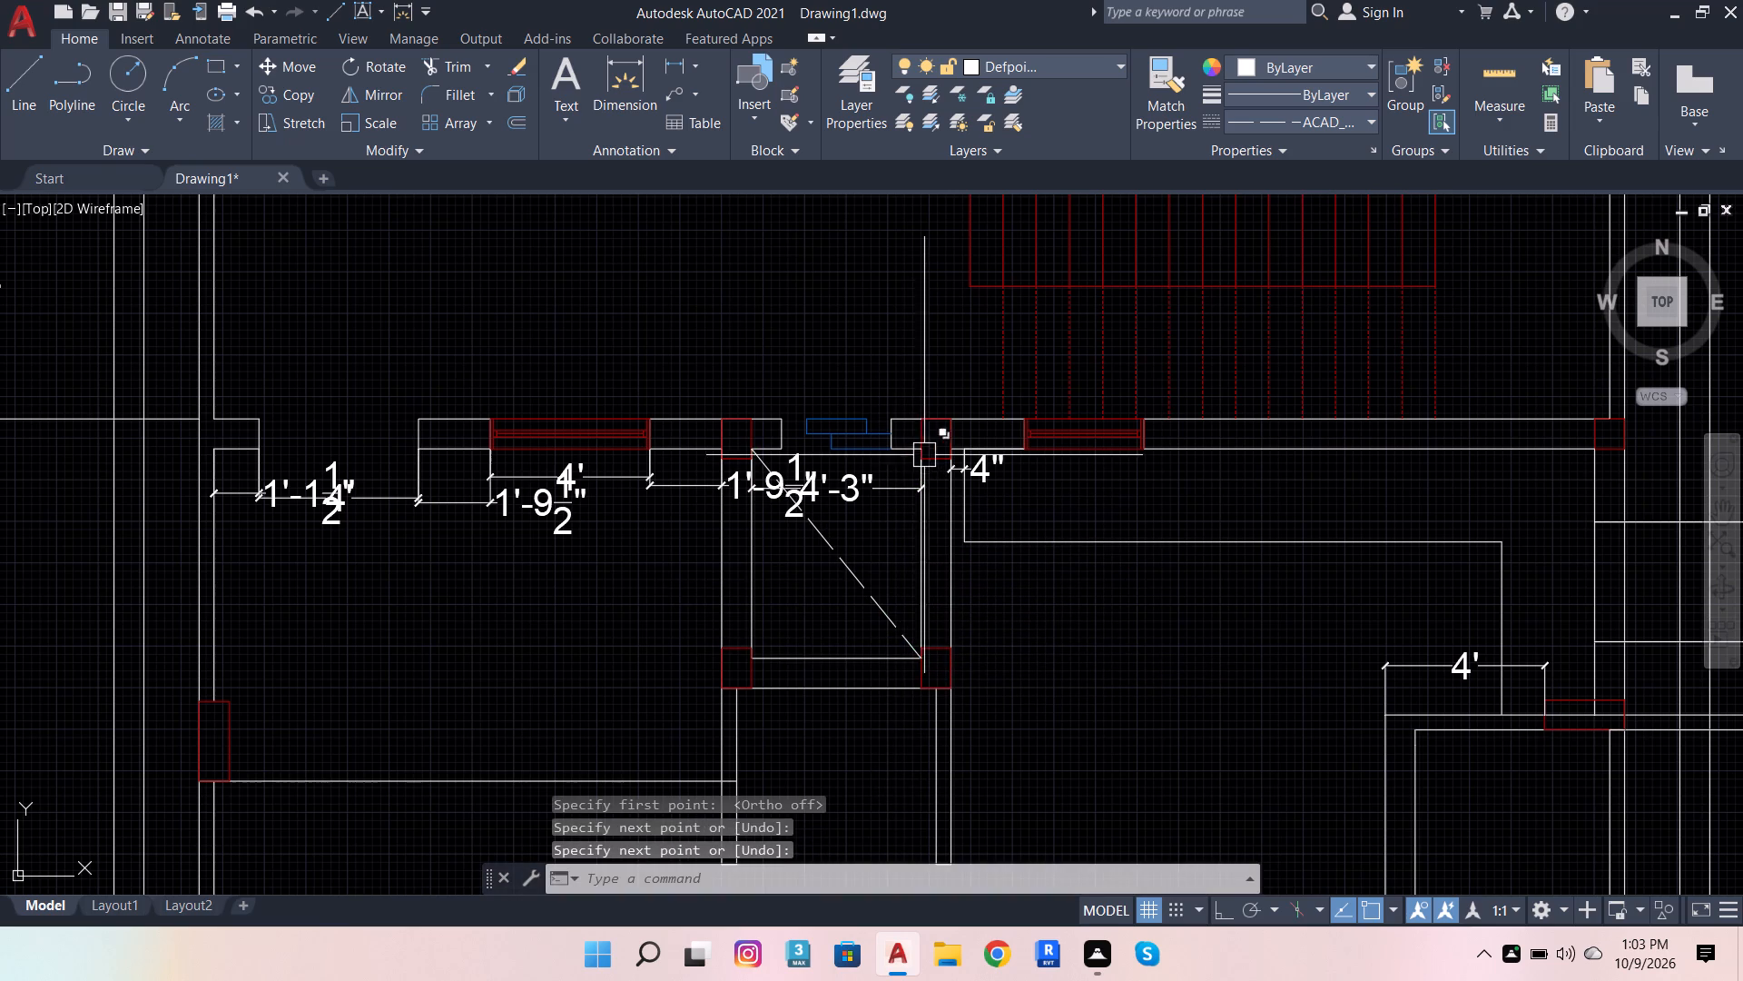
Draw the crossing dashed diagonal from the passage's upper-right inner corner to its lower-left inner corner.
key(space)
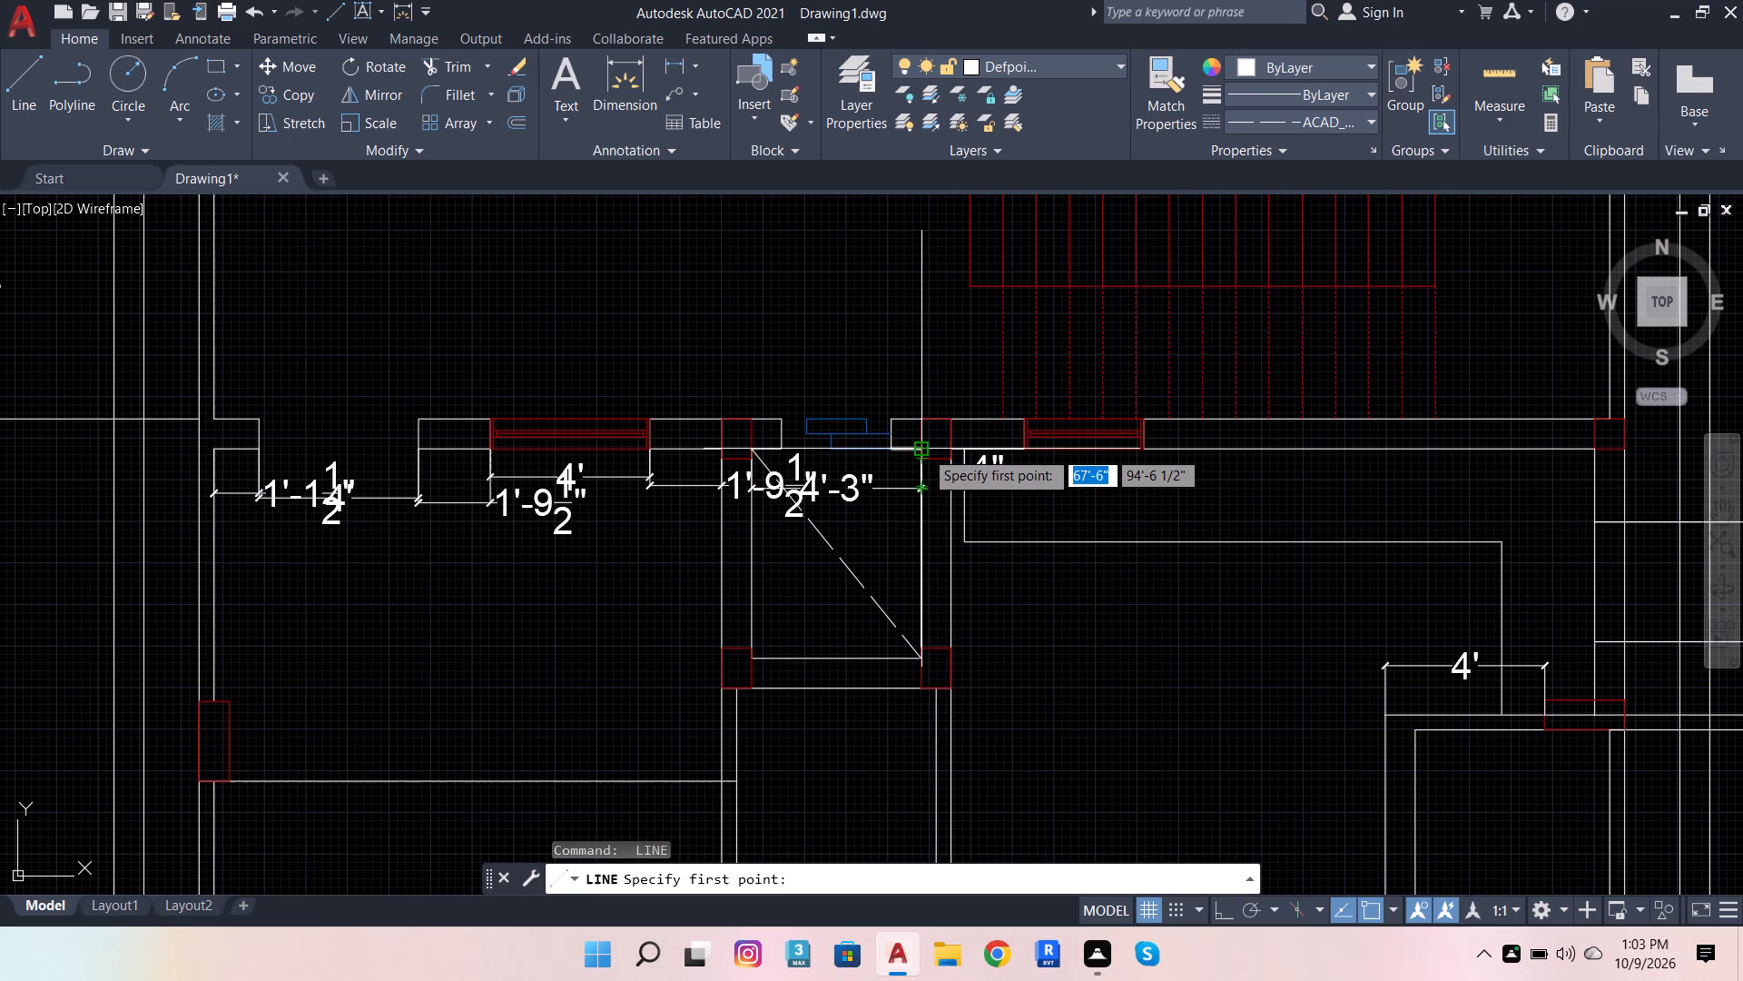
click(921, 449)
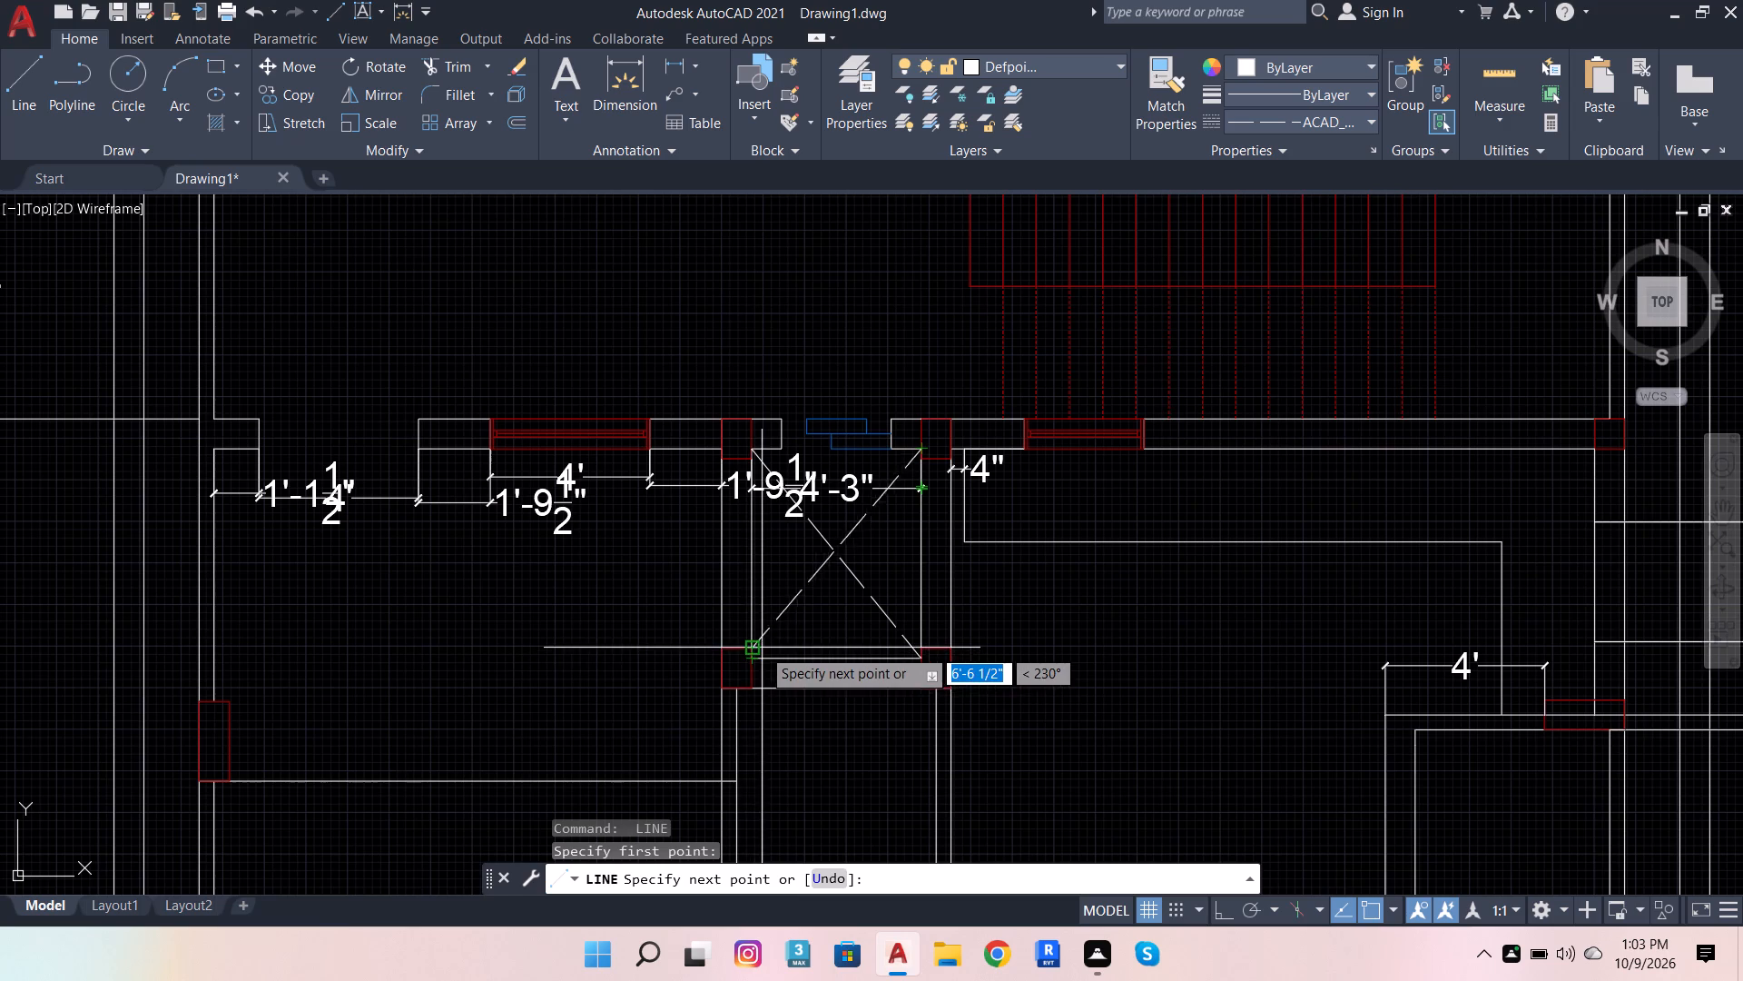
scroll(762, 649, up, 2)
click(740, 661)
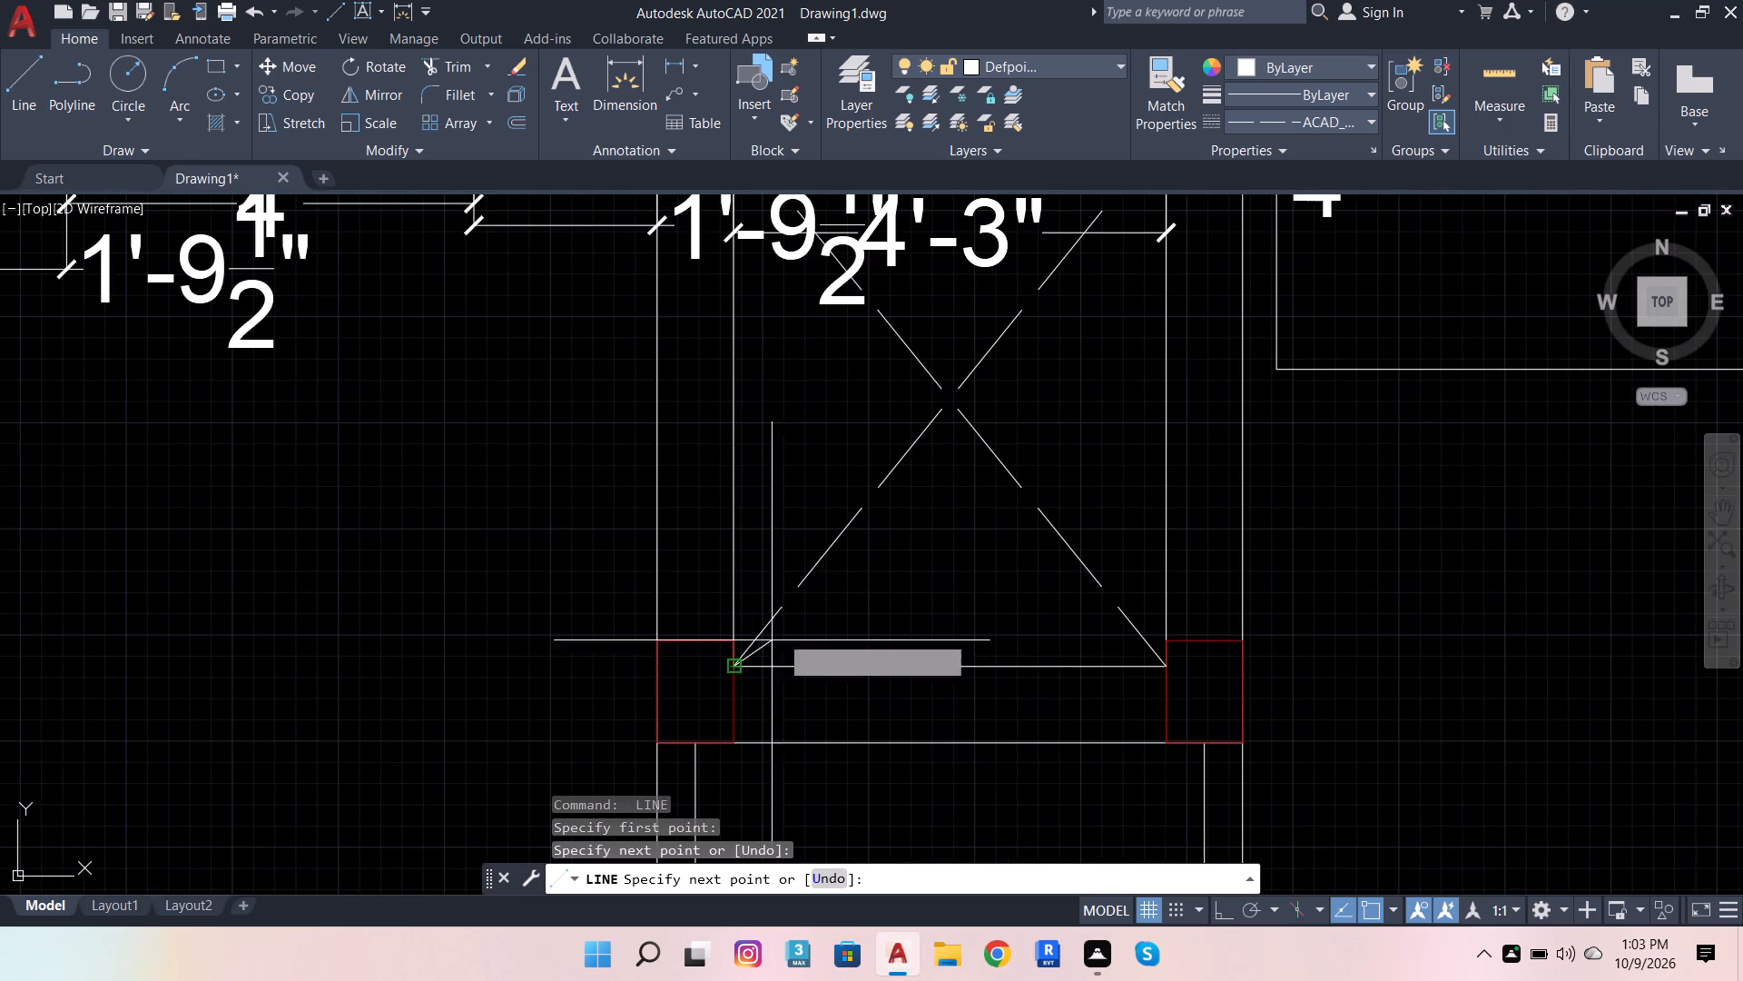
key(Escape)
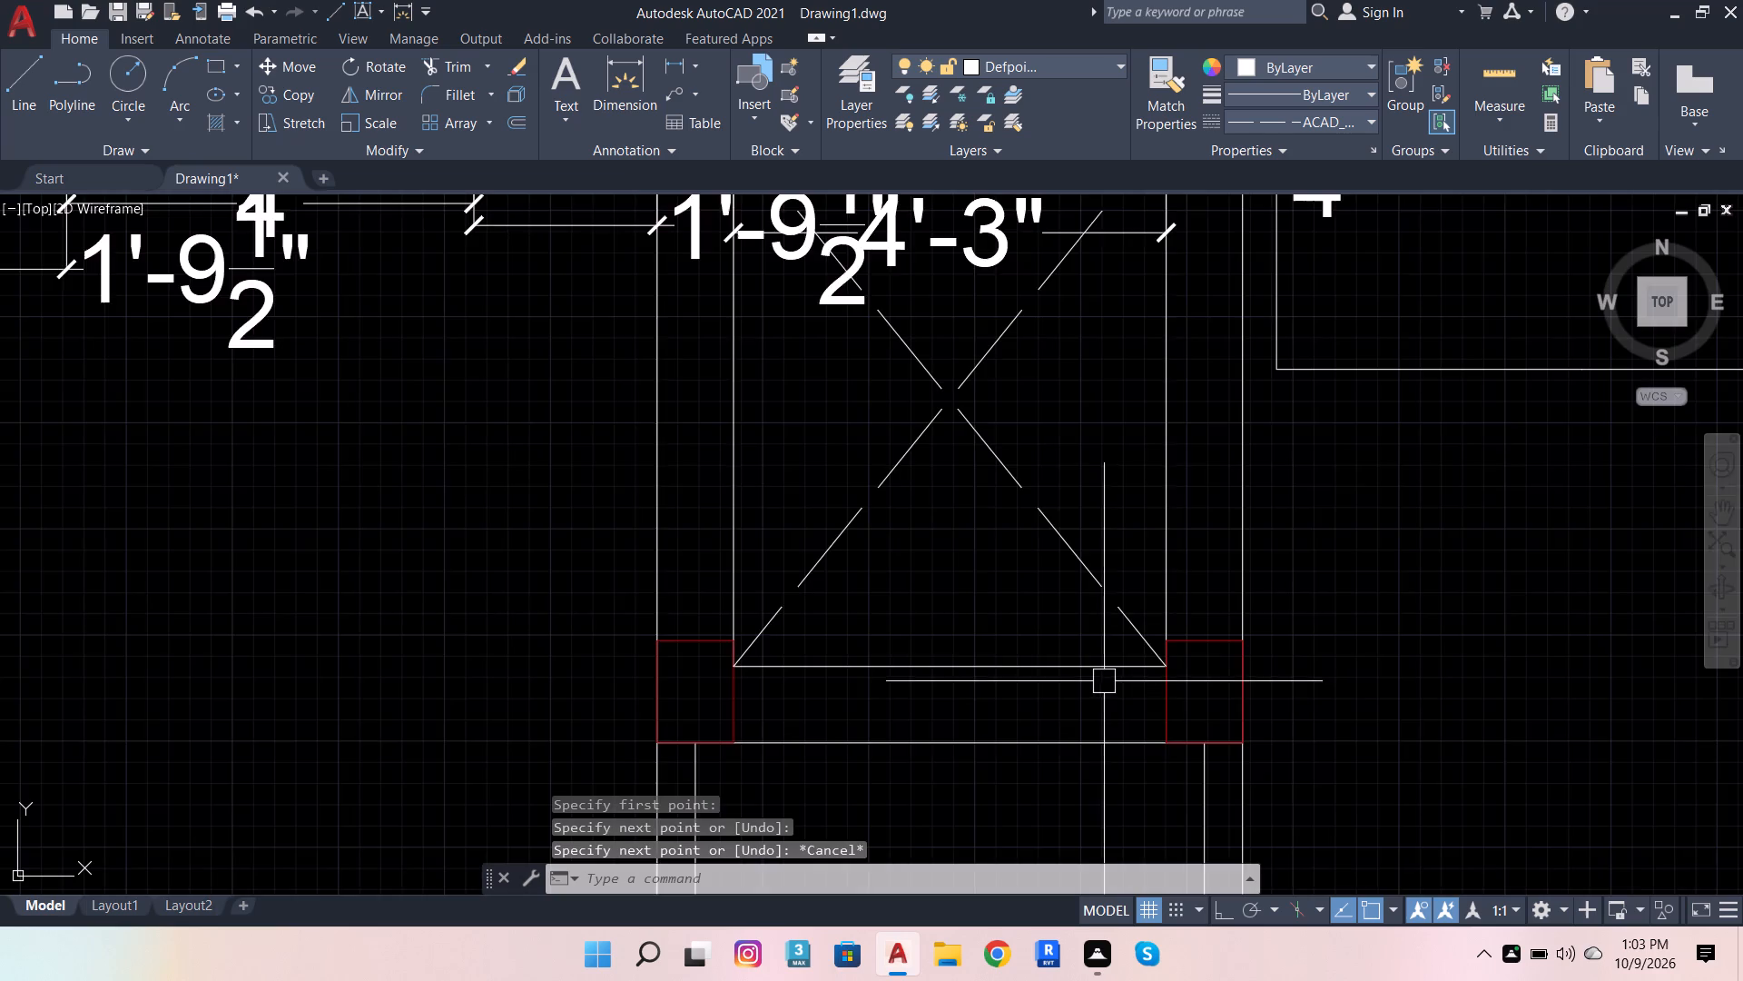
scroll(1104, 681, down, 3)
scroll(1105, 635, up, 2)
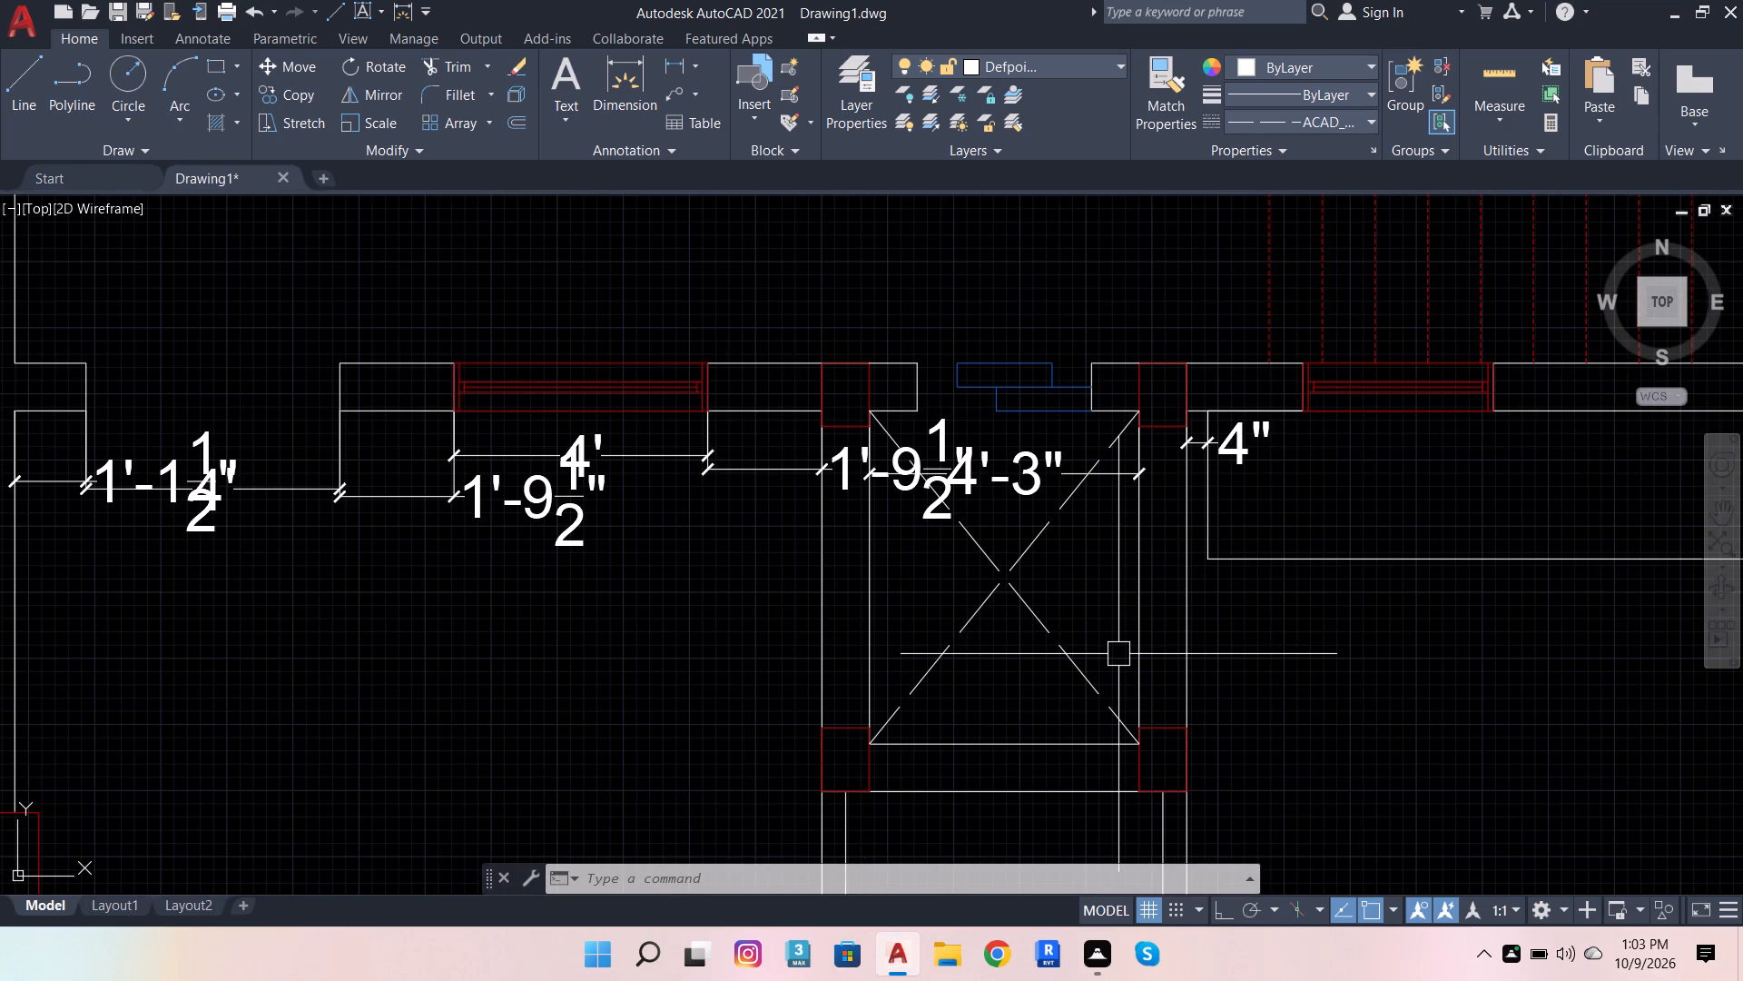
Examine the floor plan and the spare column and window symbols beside it to decide what still needs placing.
scroll(1121, 353, down, 2)
scroll(1004, 389, up, 3)
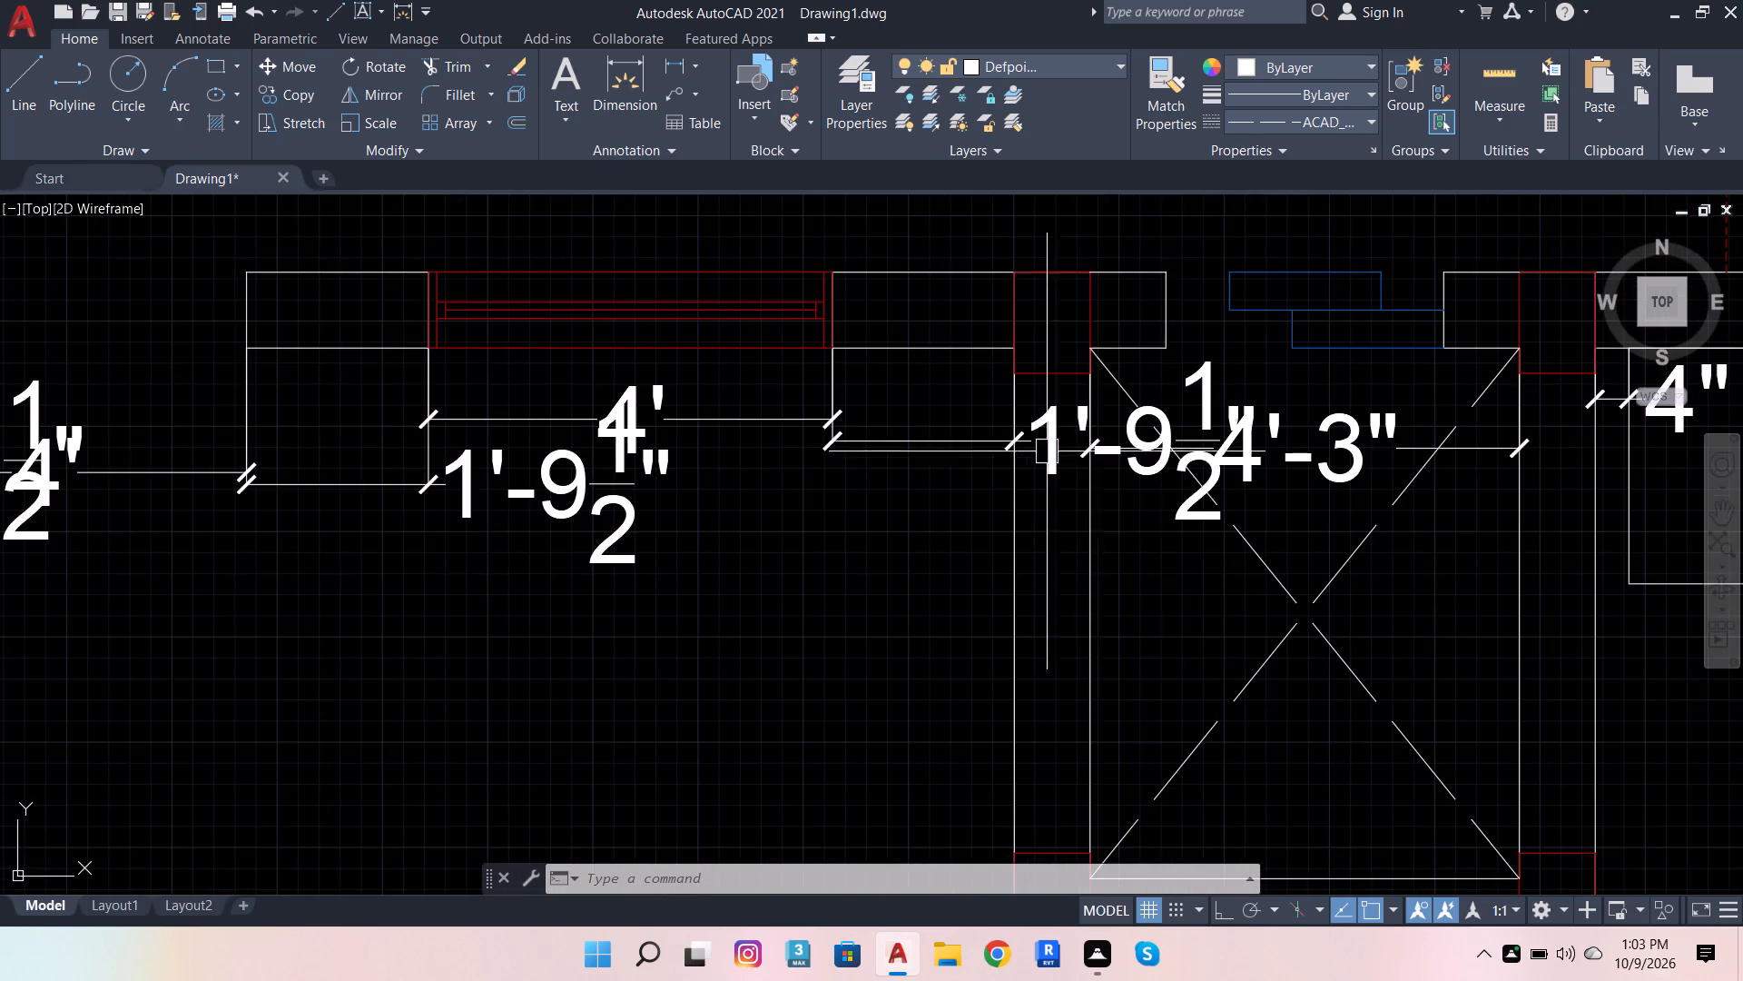
scroll(1196, 484, down, 3)
key(Escape)
key(Escape)
key(Escape)
key(Escape)
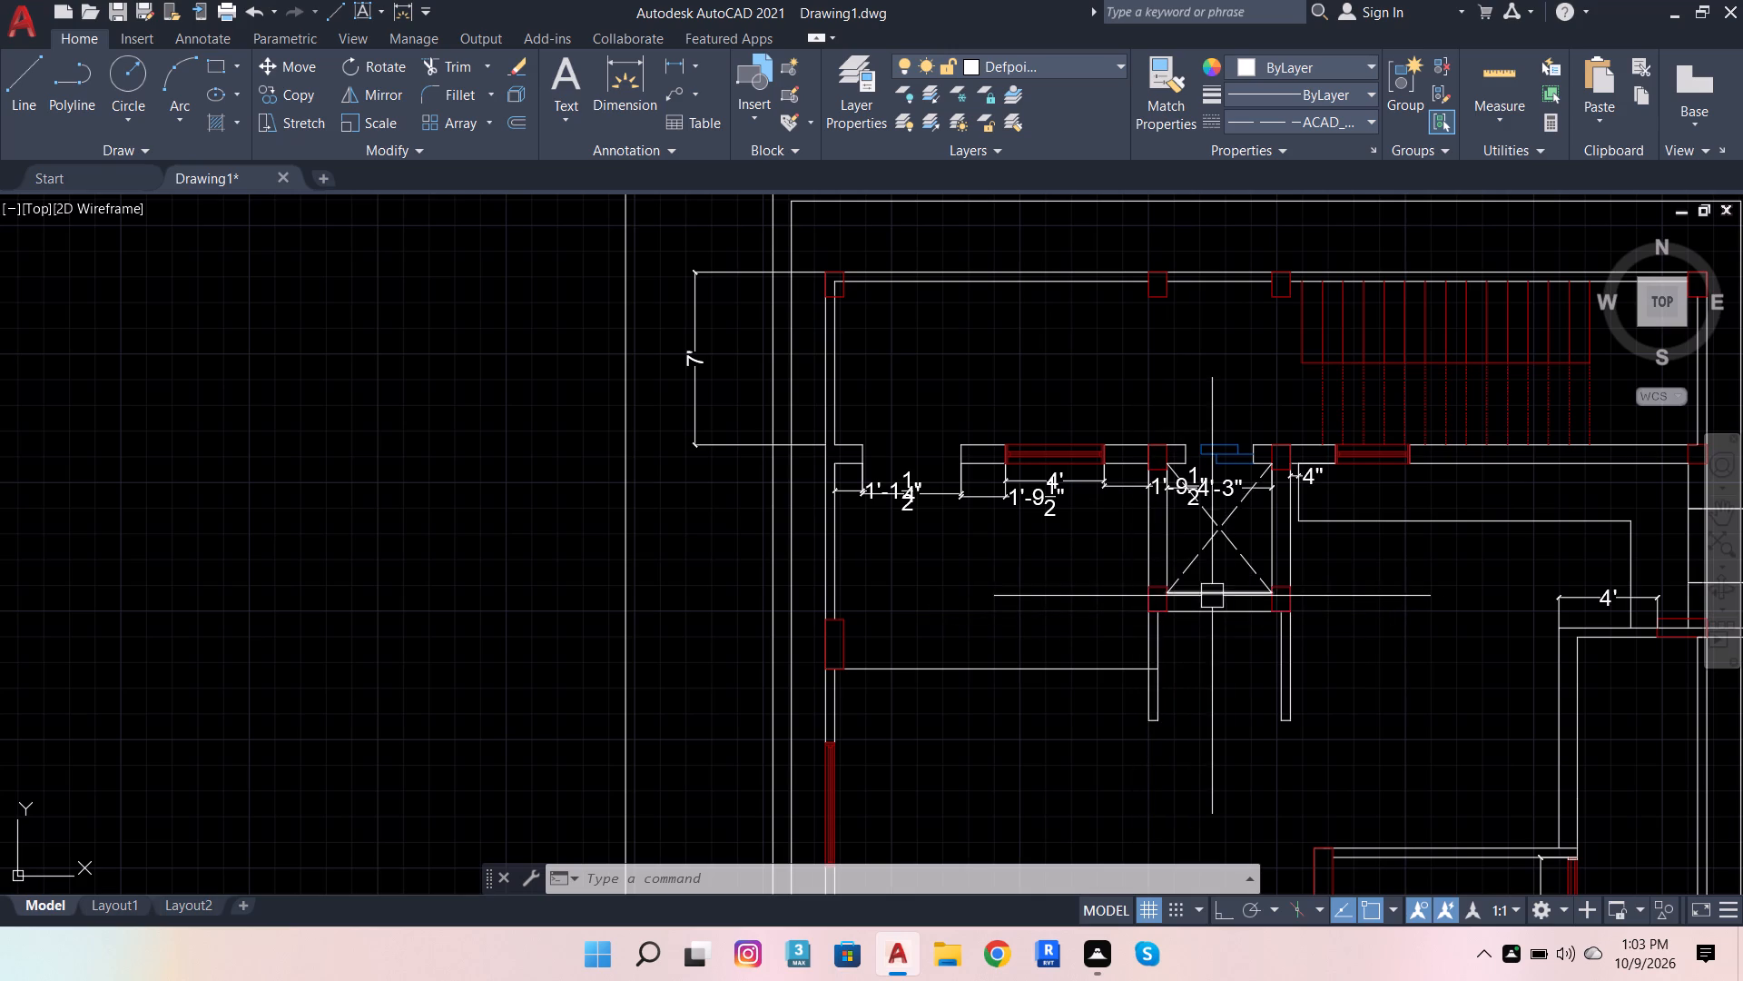
scroll(1253, 593, up, 1)
scroll(1215, 732, down, 2)
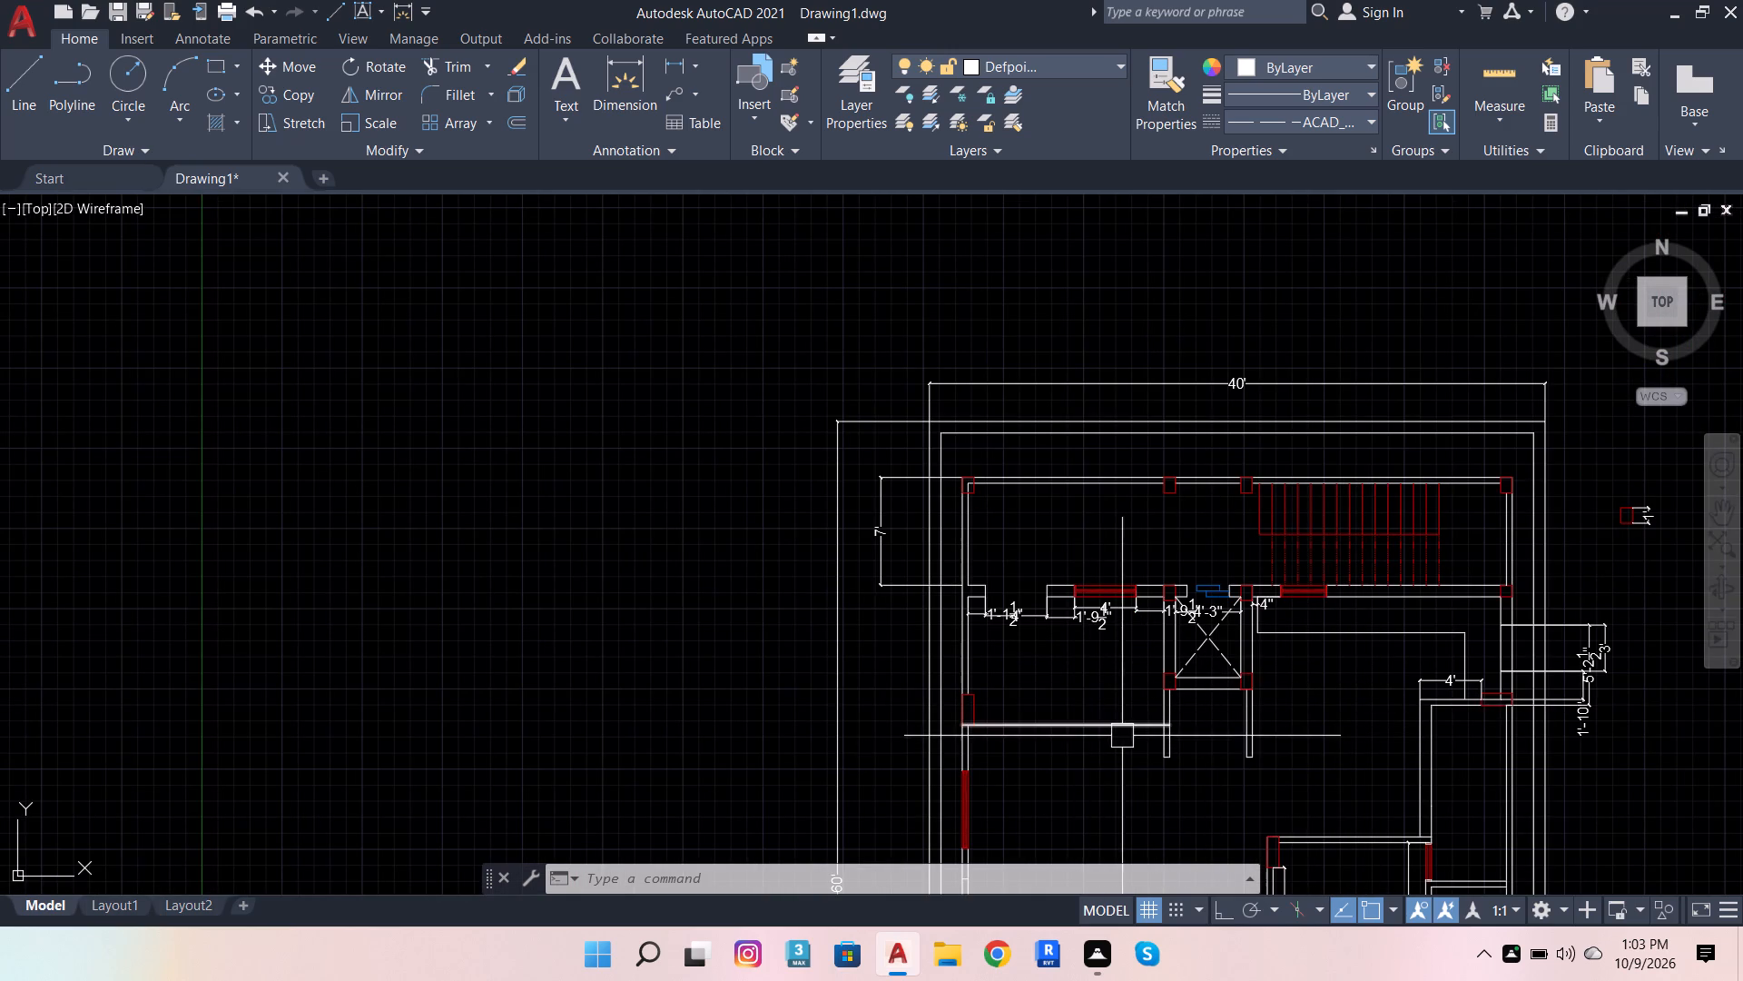
scroll(1123, 737, up, 1)
scroll(1072, 734, down, 1)
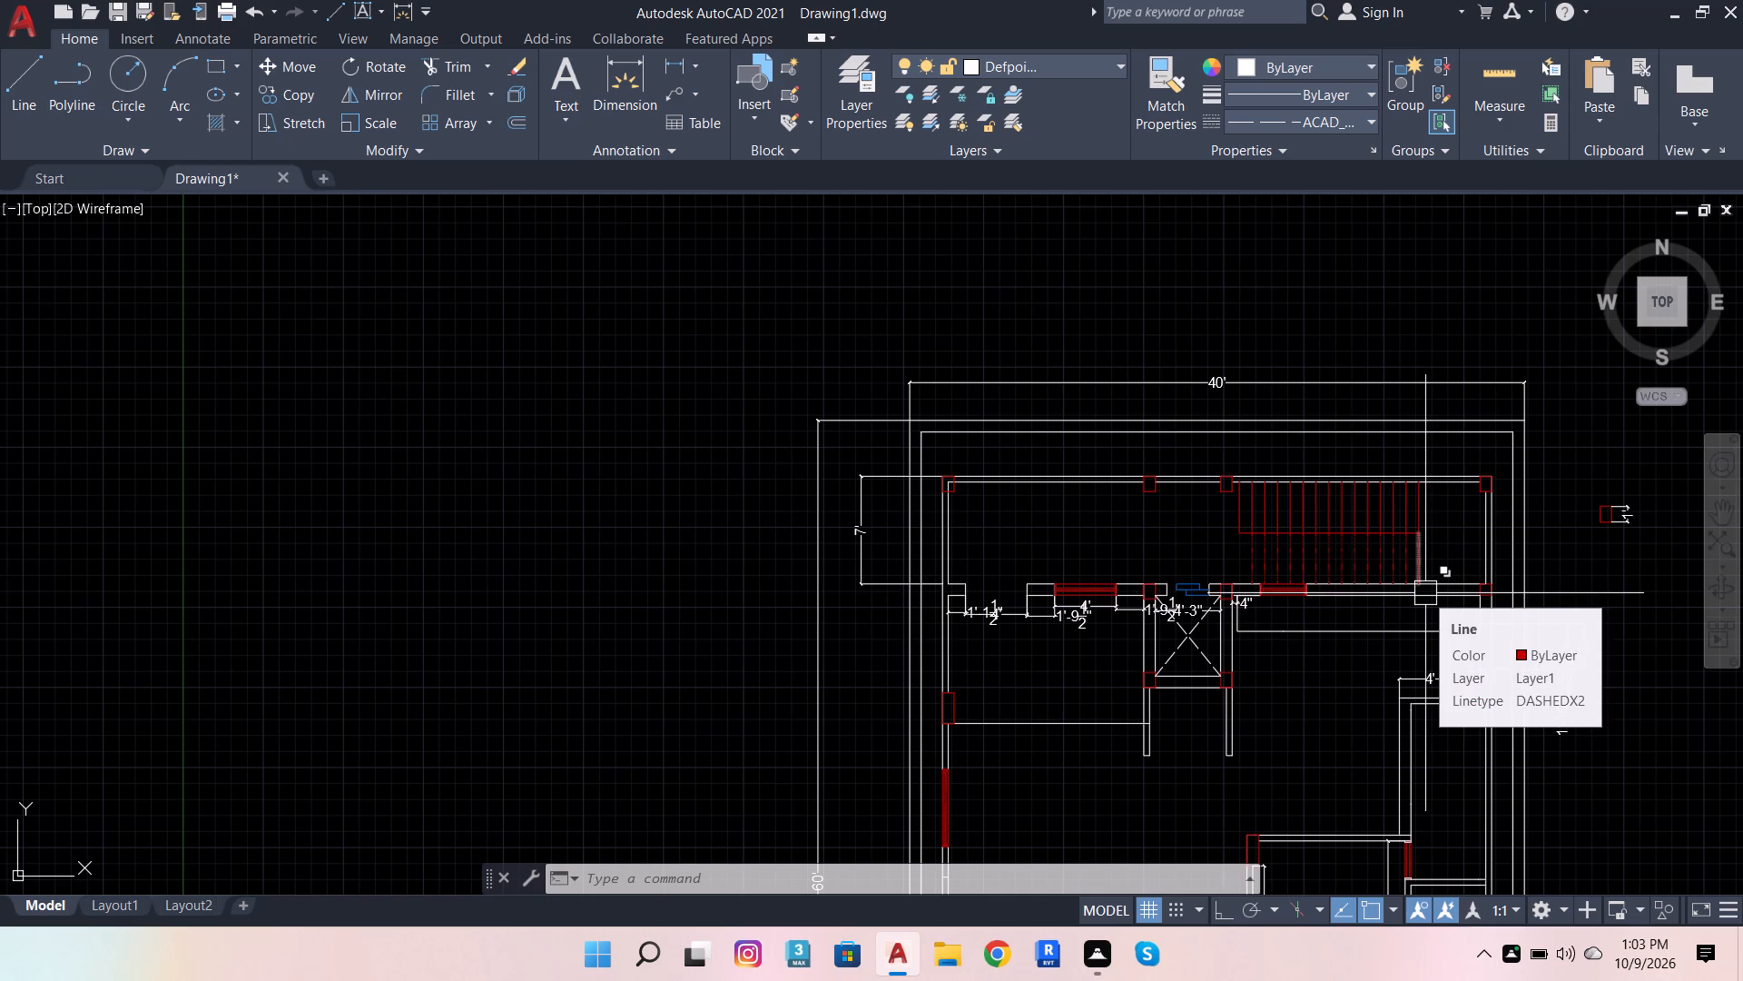
scroll(1423, 643, down, 3)
scroll(1427, 754, up, 1)
scroll(1318, 799, up, 1)
scroll(1214, 794, up, 1)
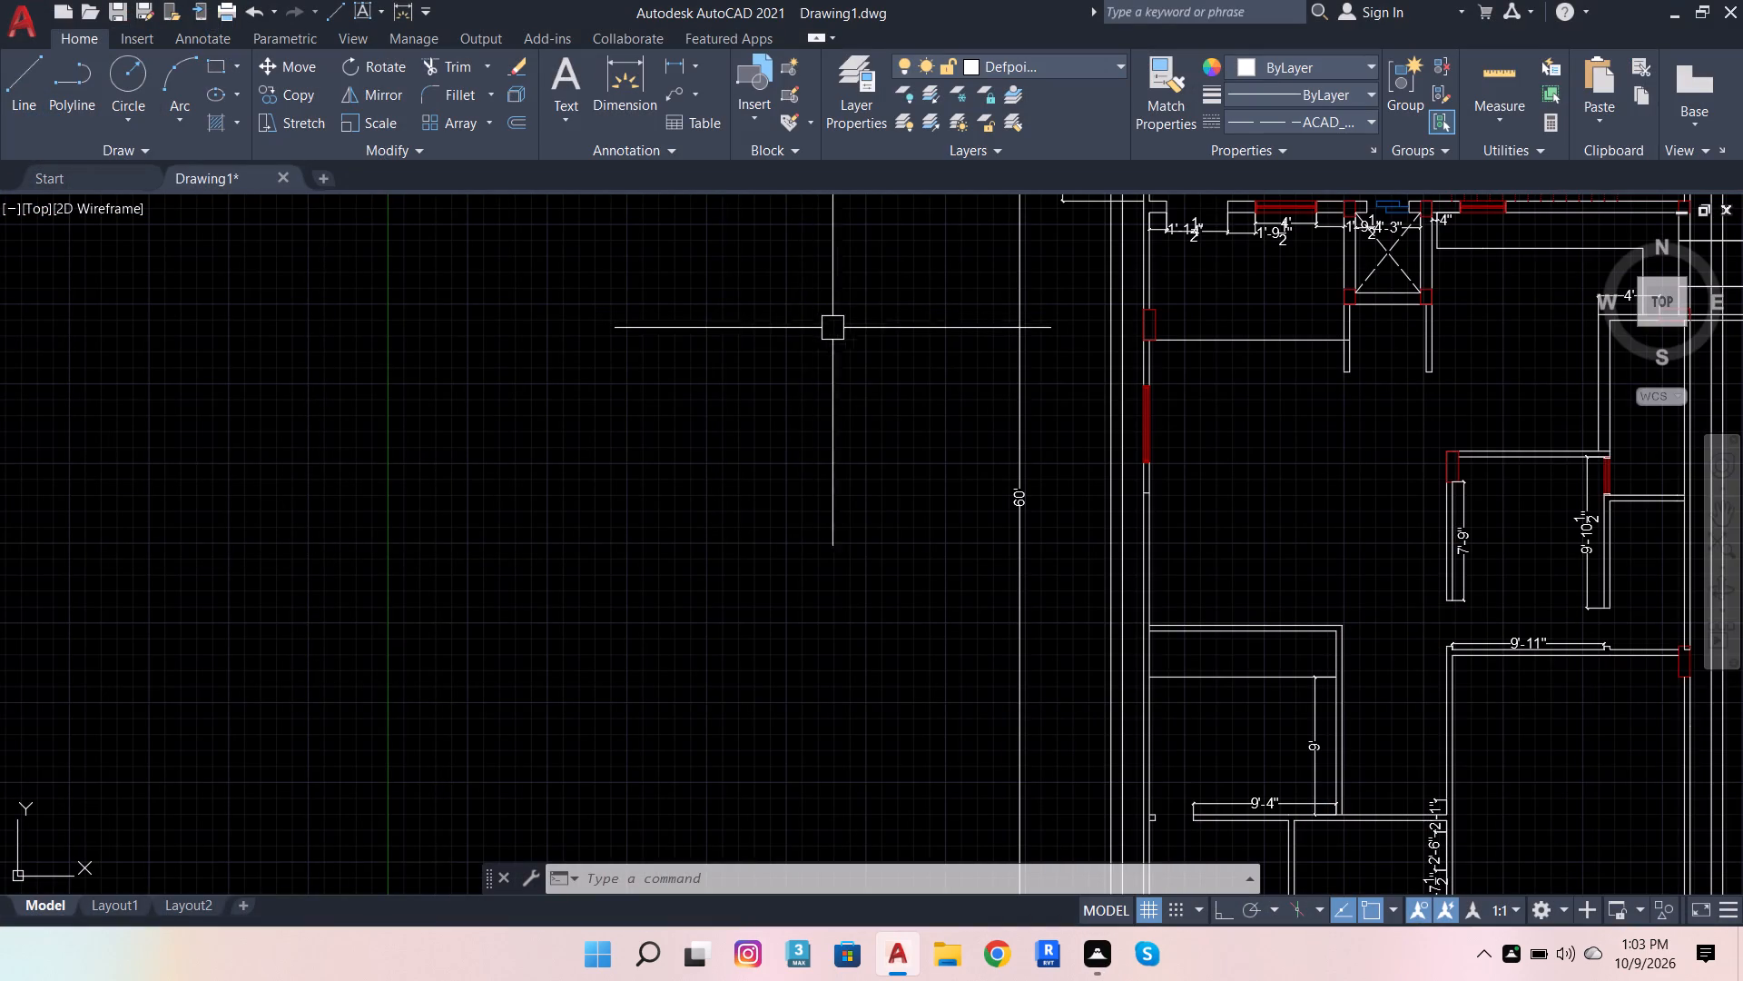
scroll(714, 555, down, 1)
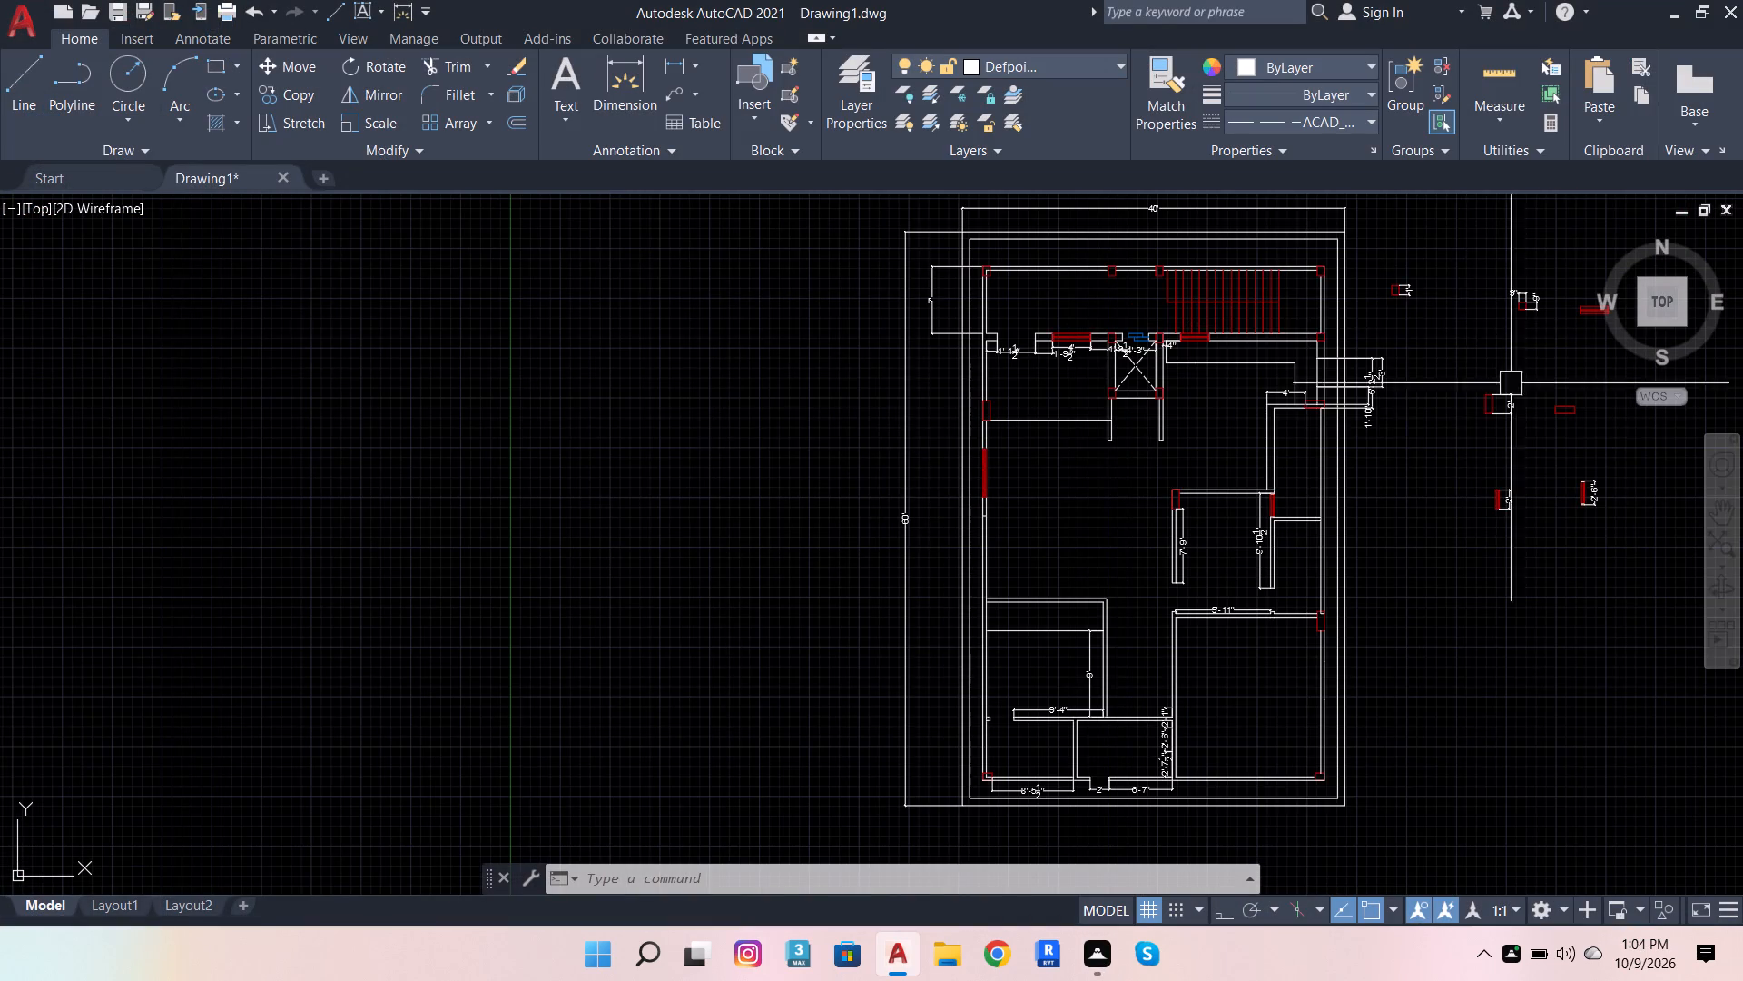
scroll(1524, 435, up, 2)
scroll(1489, 561, up, 2)
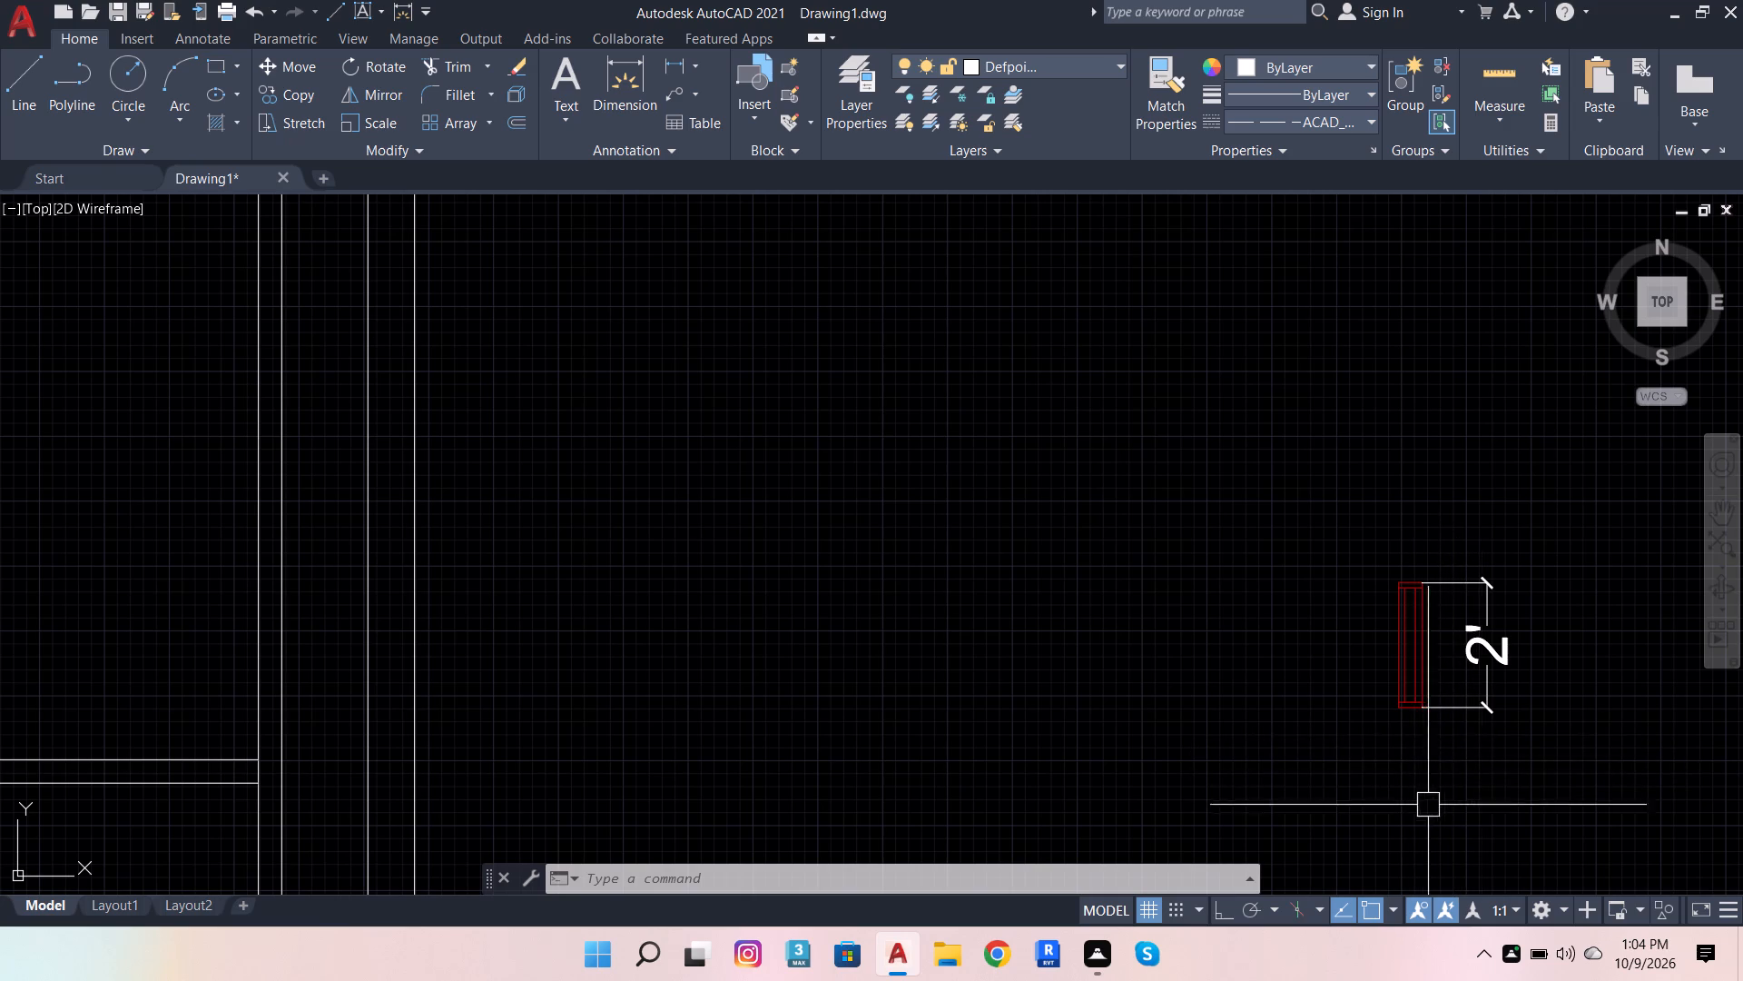
scroll(1473, 718, down, 3)
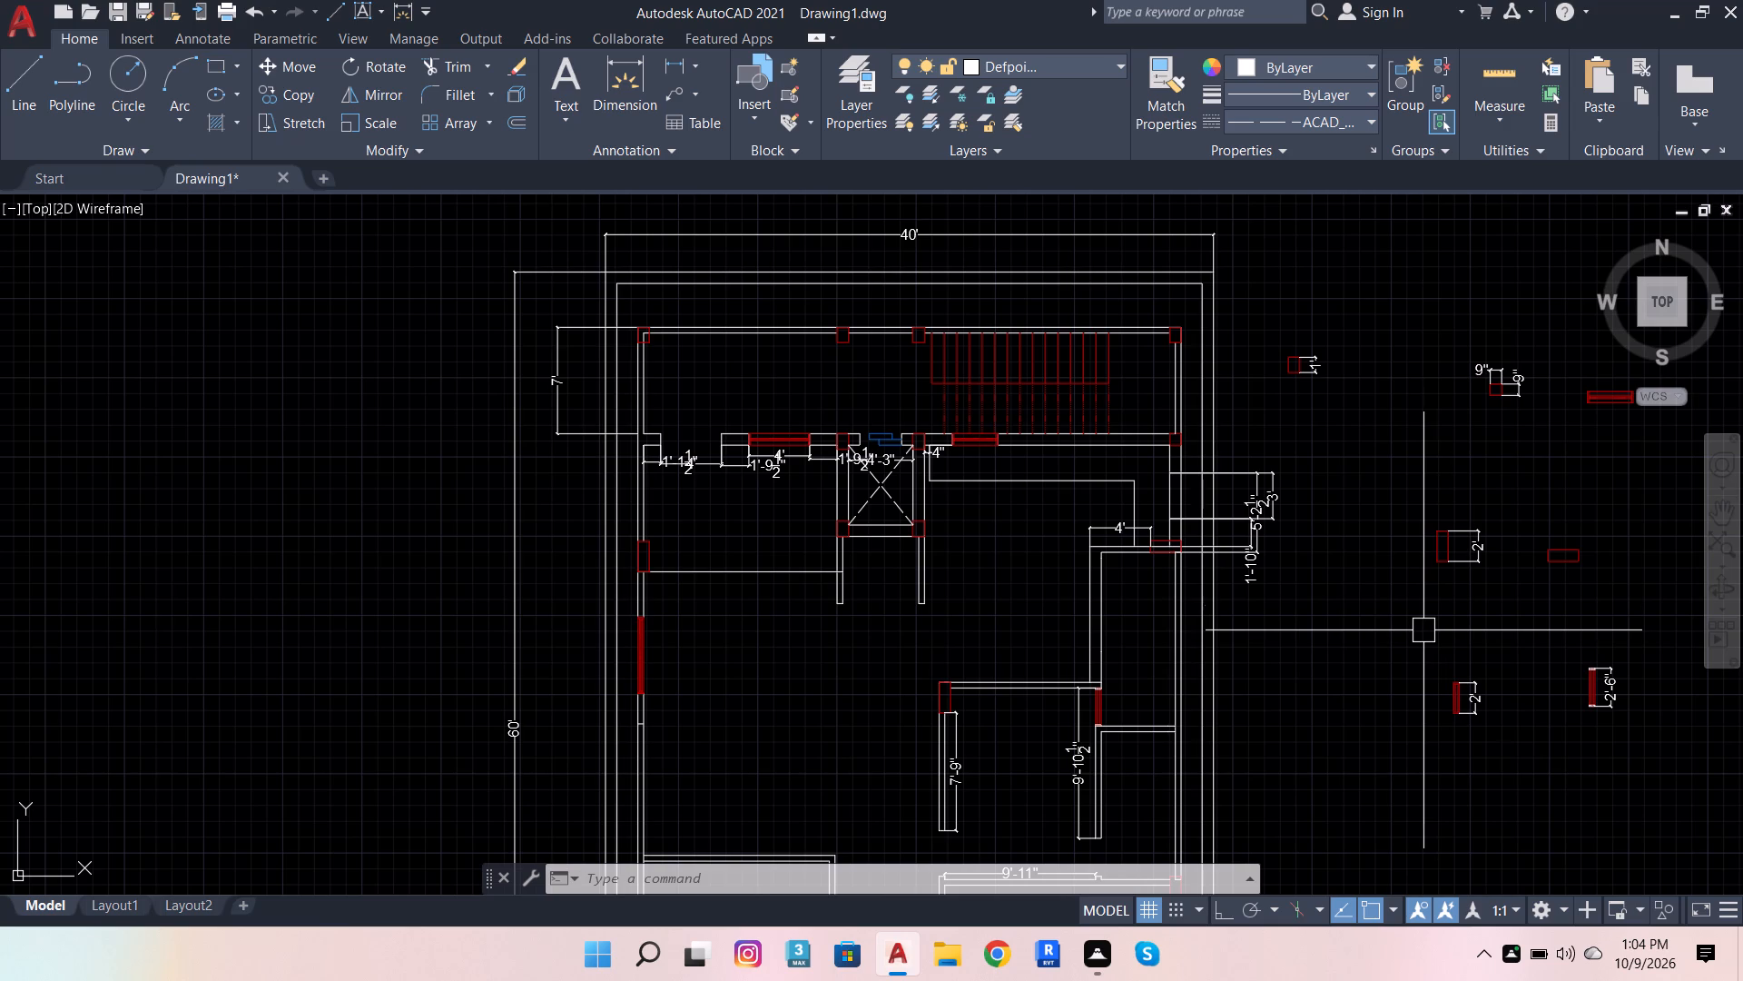
scroll(1331, 623, down, 1)
scroll(1232, 679, up, 1)
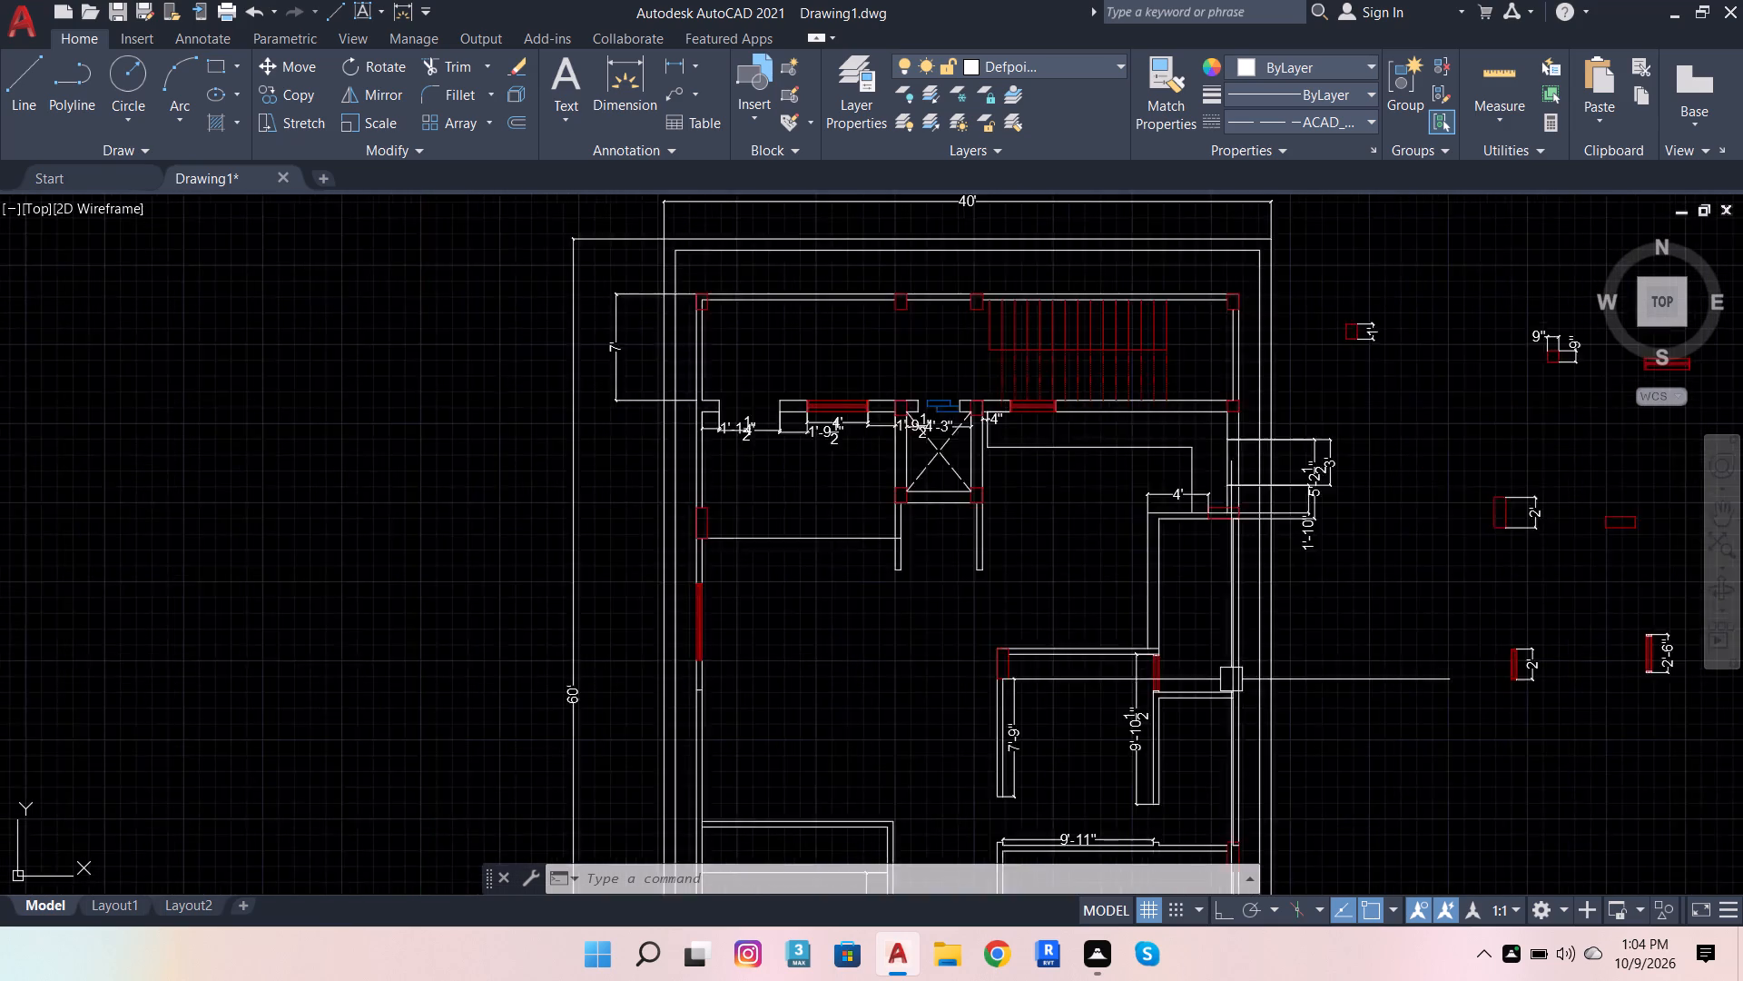
scroll(1231, 679, up, 1)
scroll(1098, 699, up, 2)
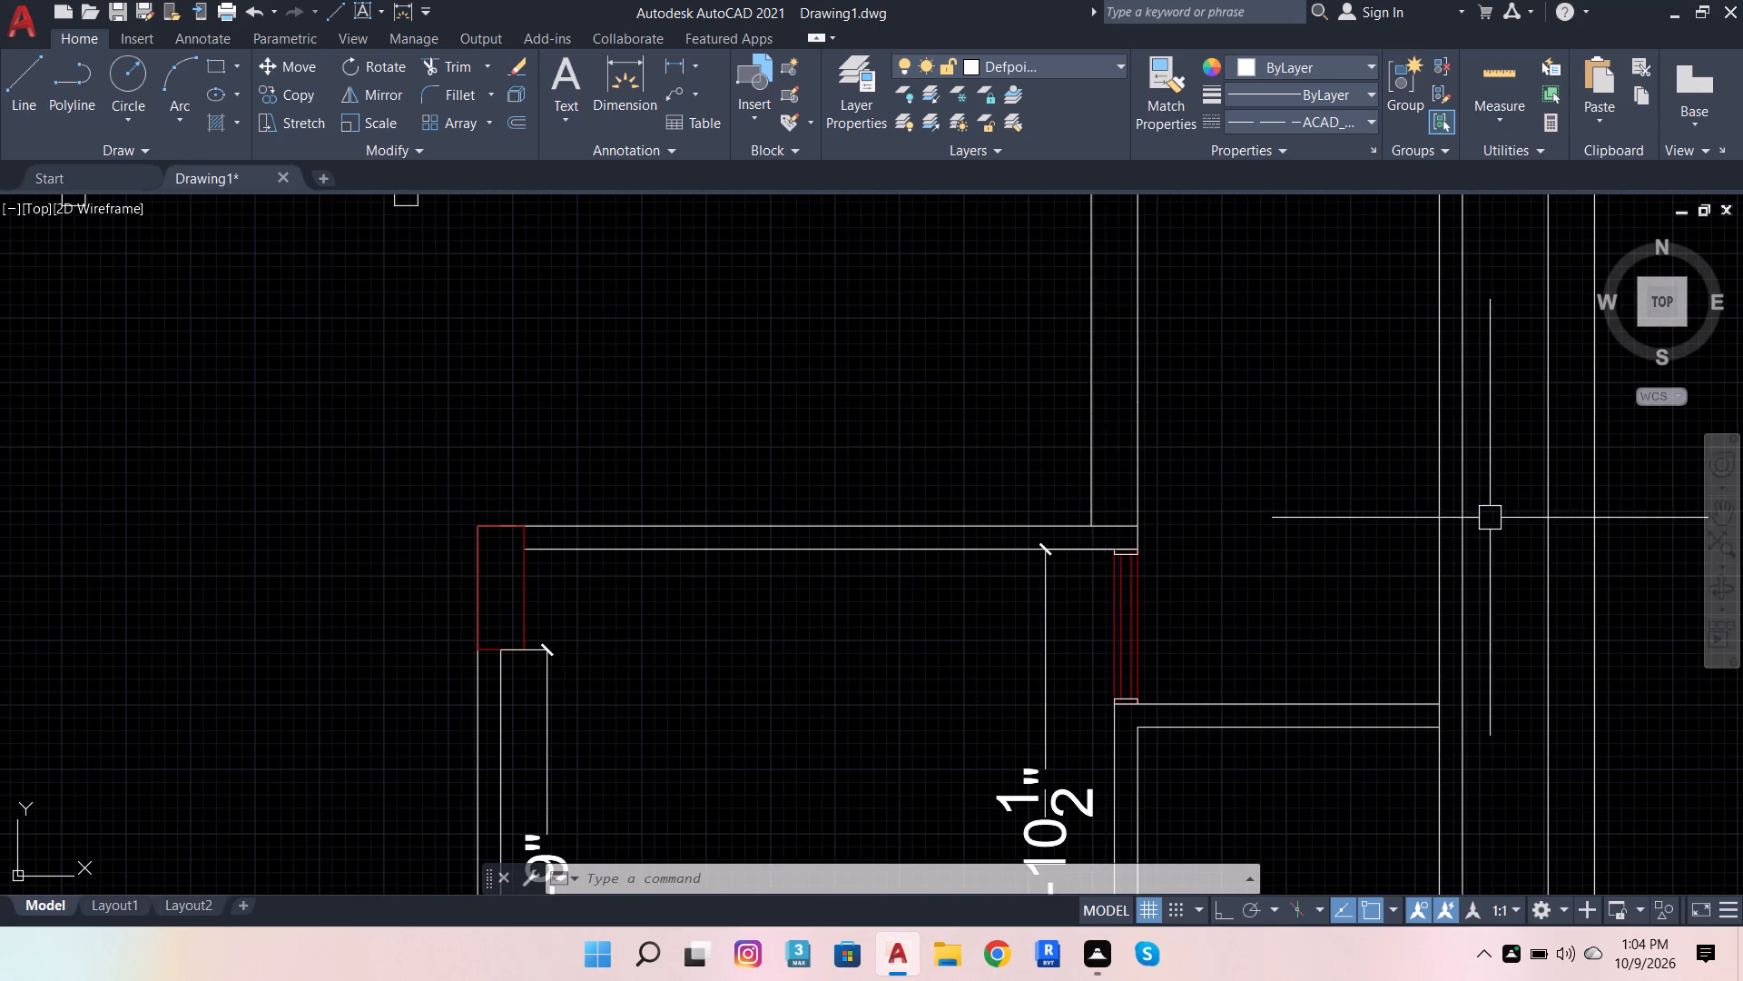
scroll(977, 580, down, 5)
scroll(1136, 559, up, 3)
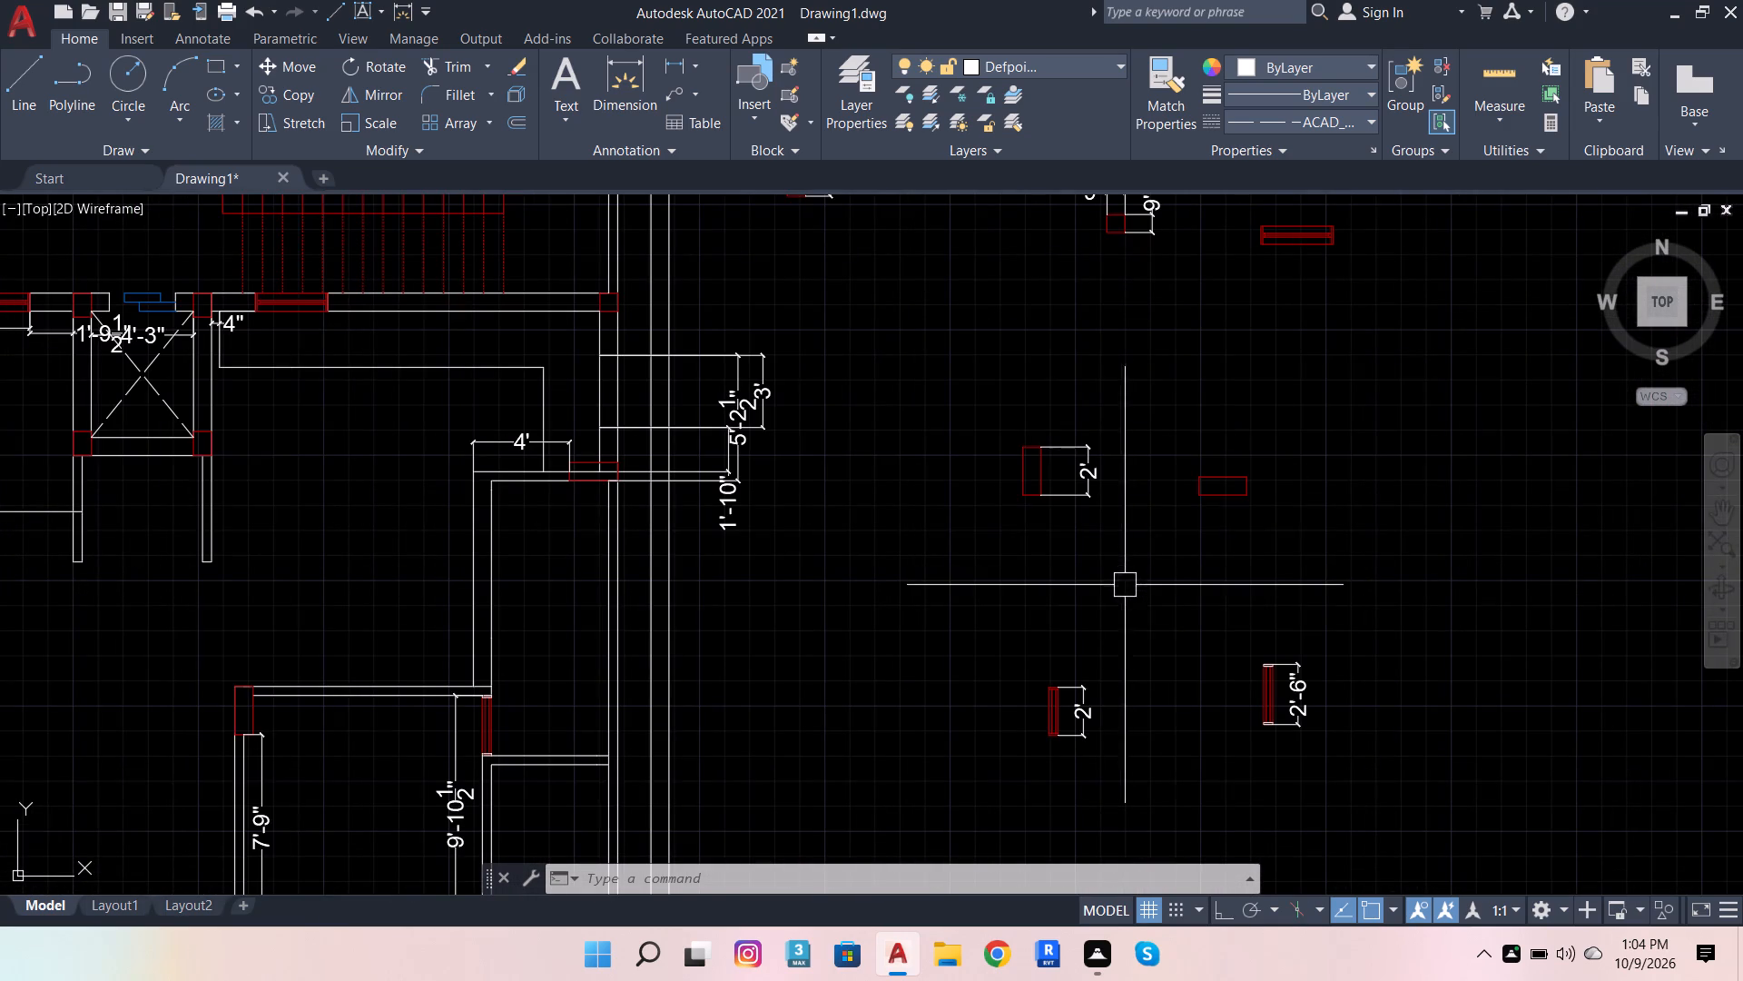
scroll(1235, 458, up, 2)
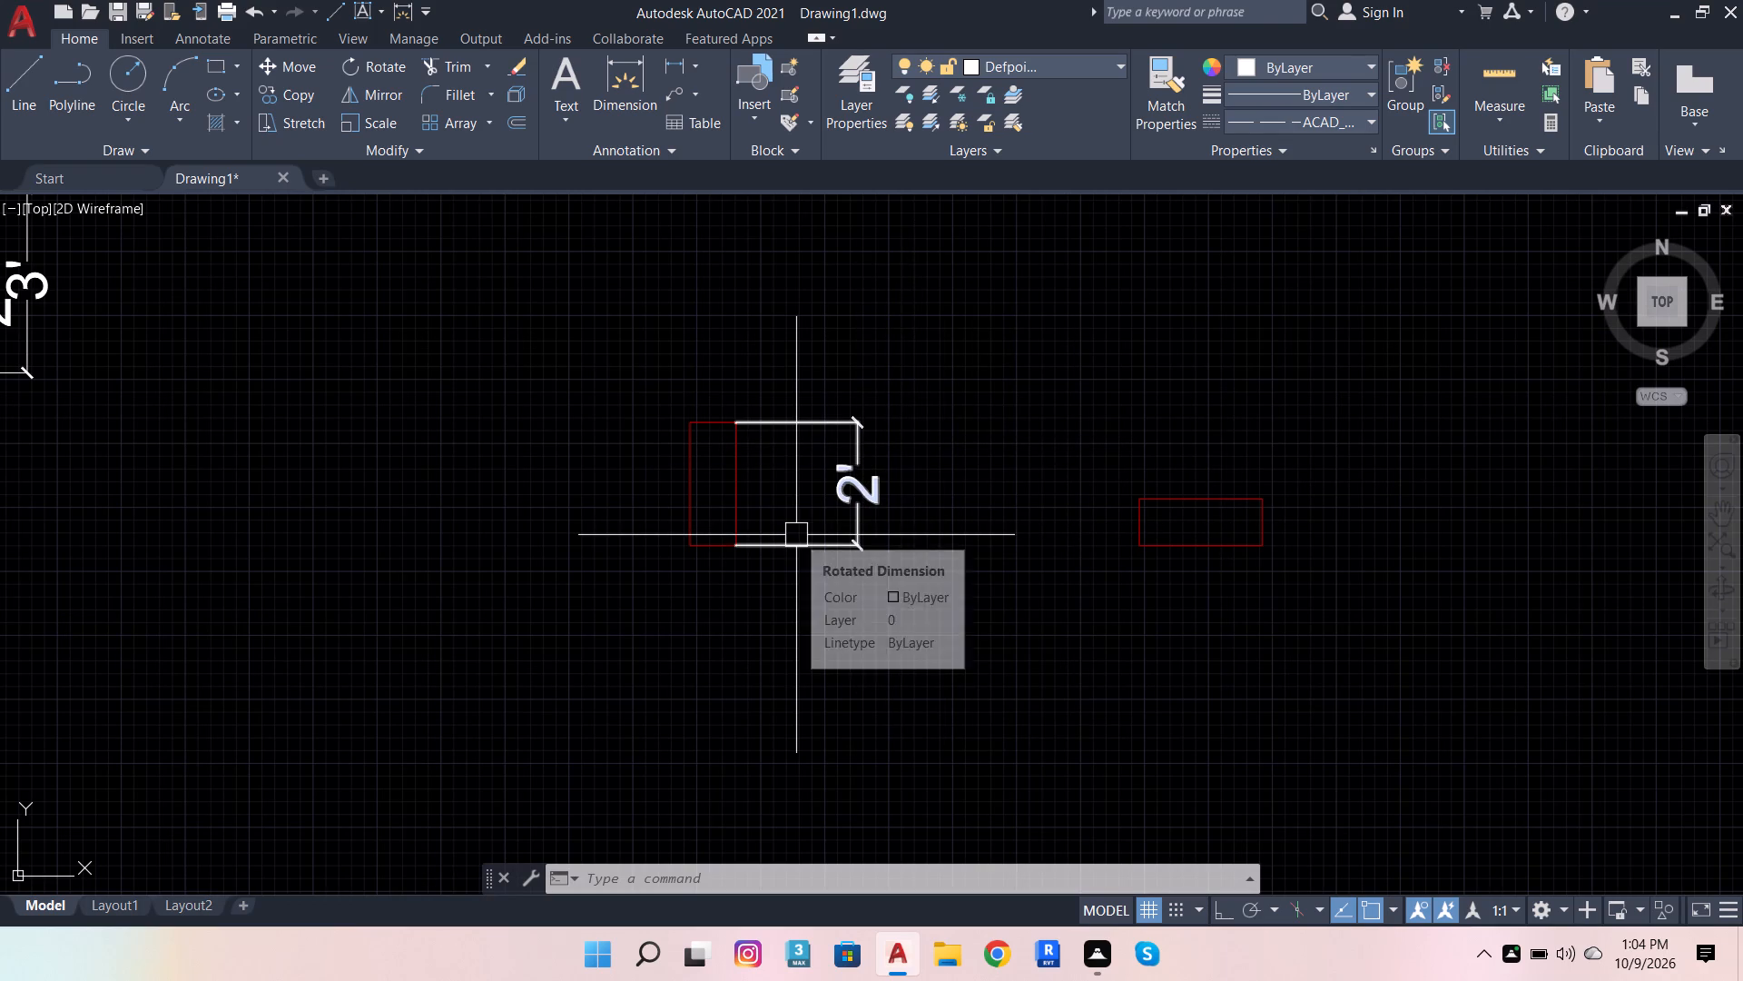
scroll(952, 653, down, 2)
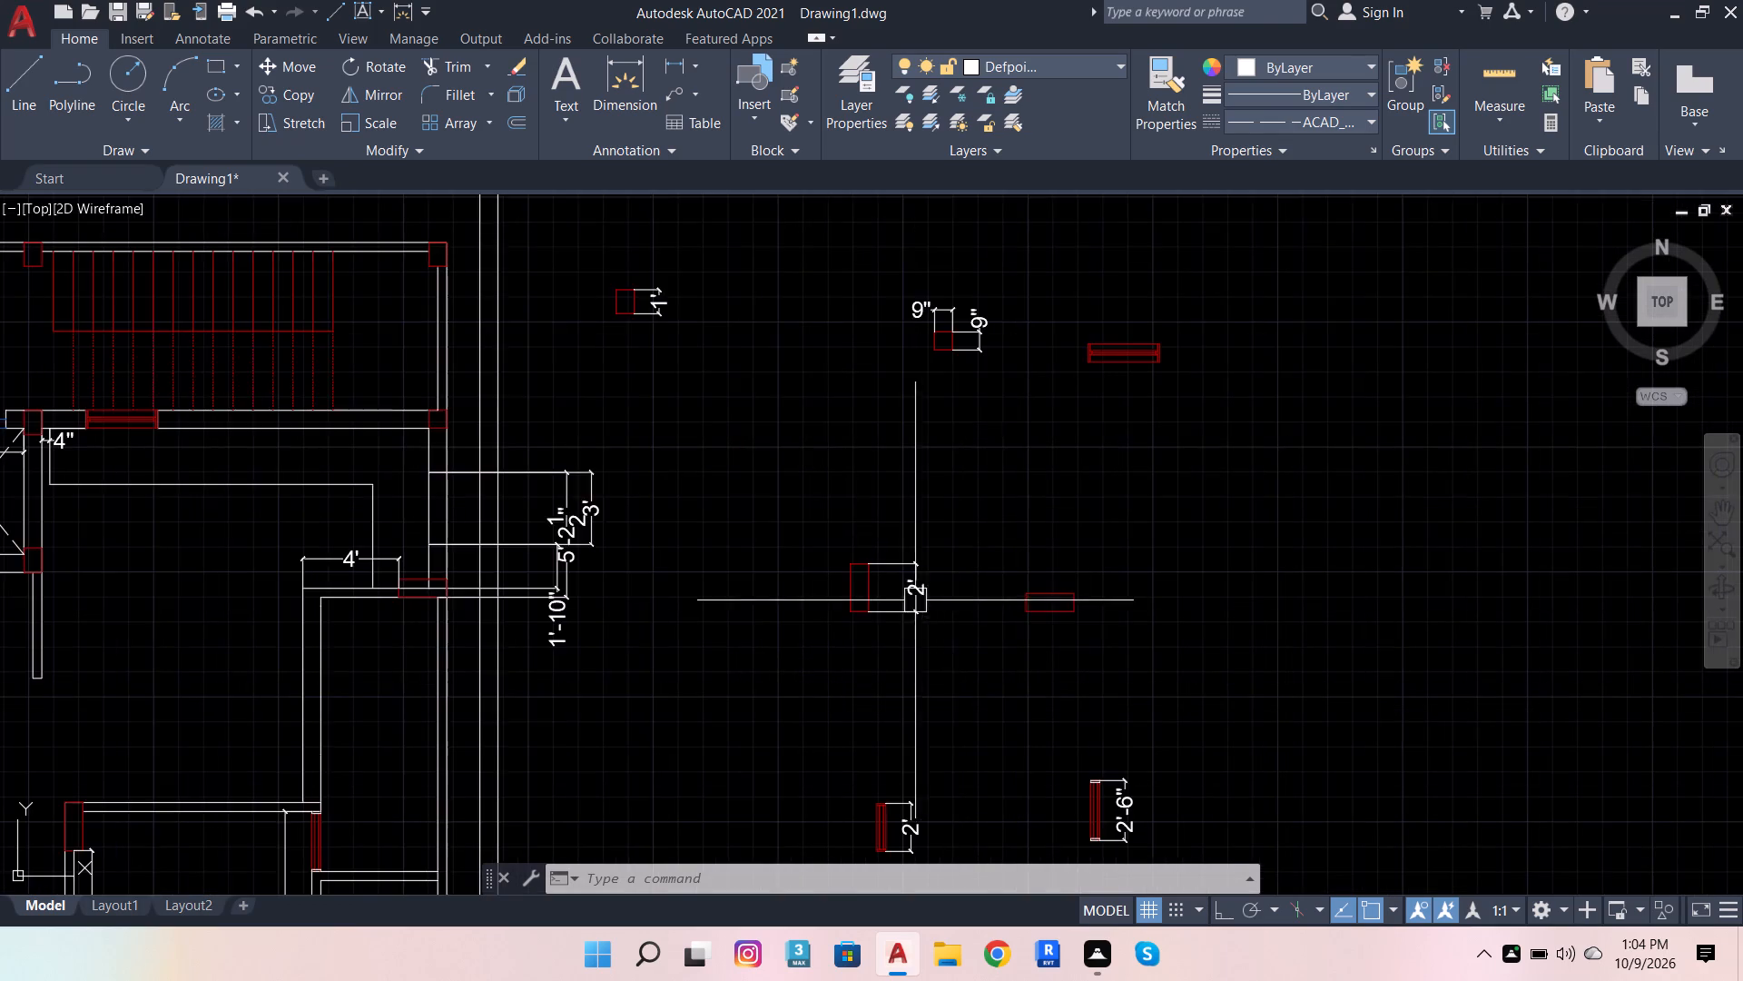
scroll(911, 605, down, 3)
scroll(643, 703, up, 3)
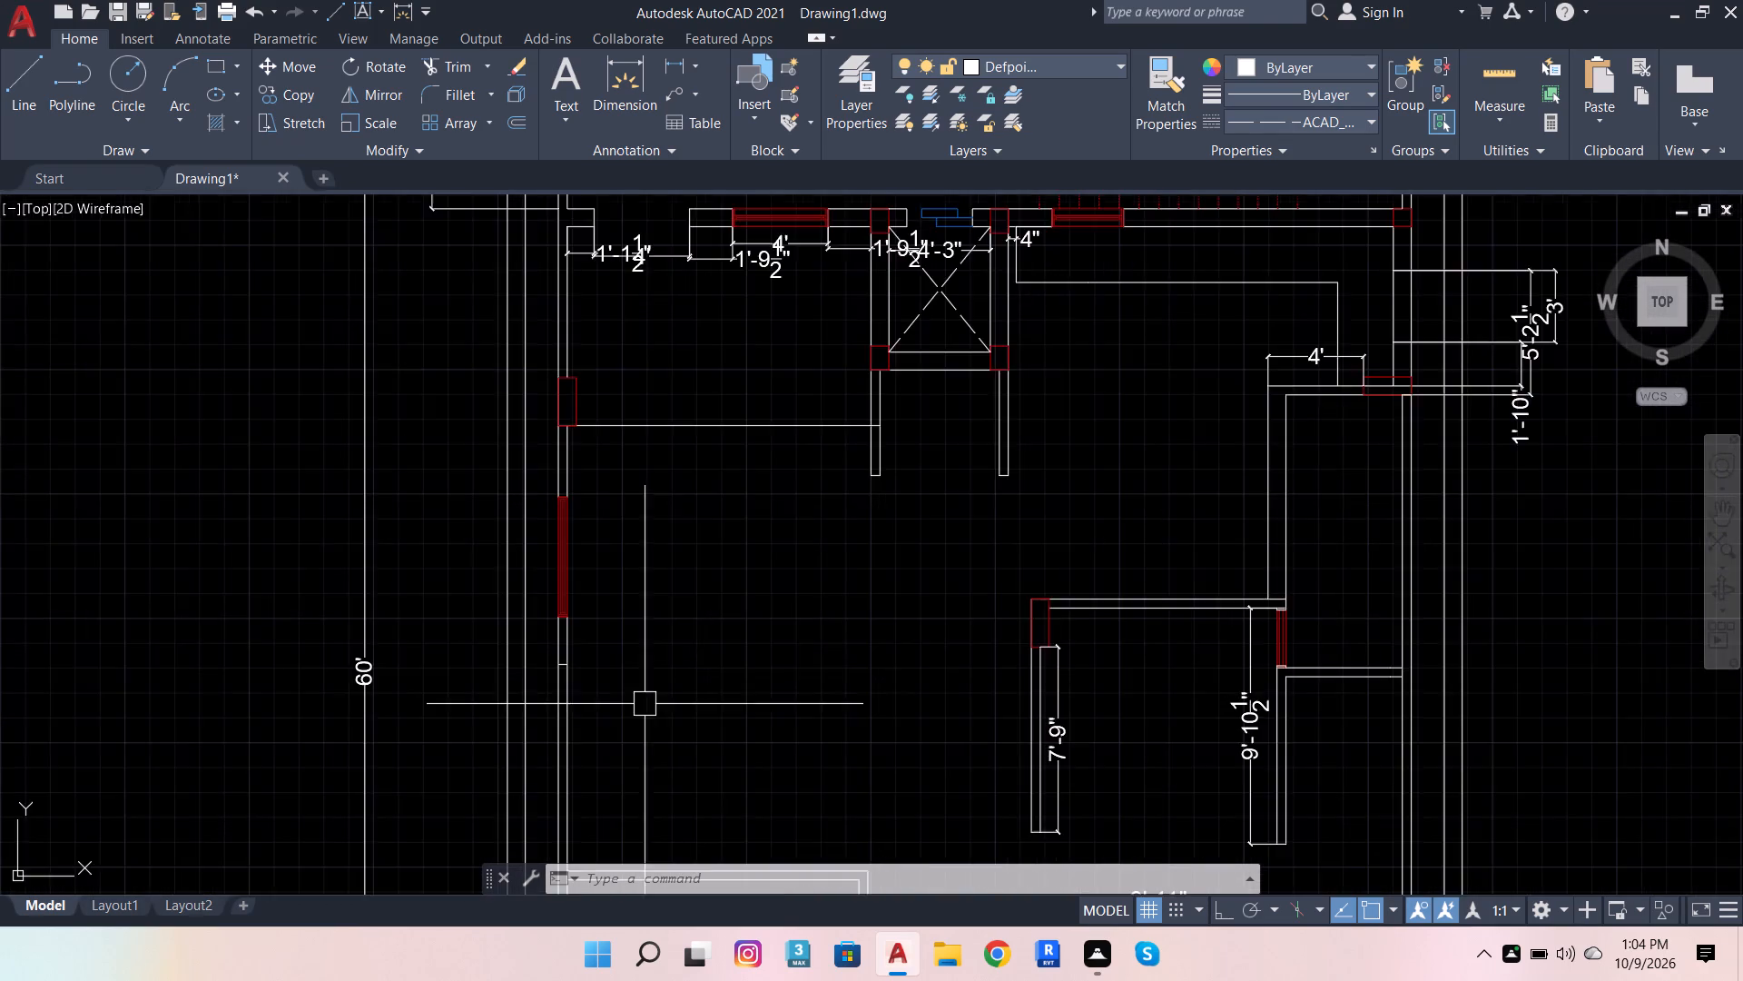
scroll(740, 653, down, 2)
scroll(646, 774, up, 3)
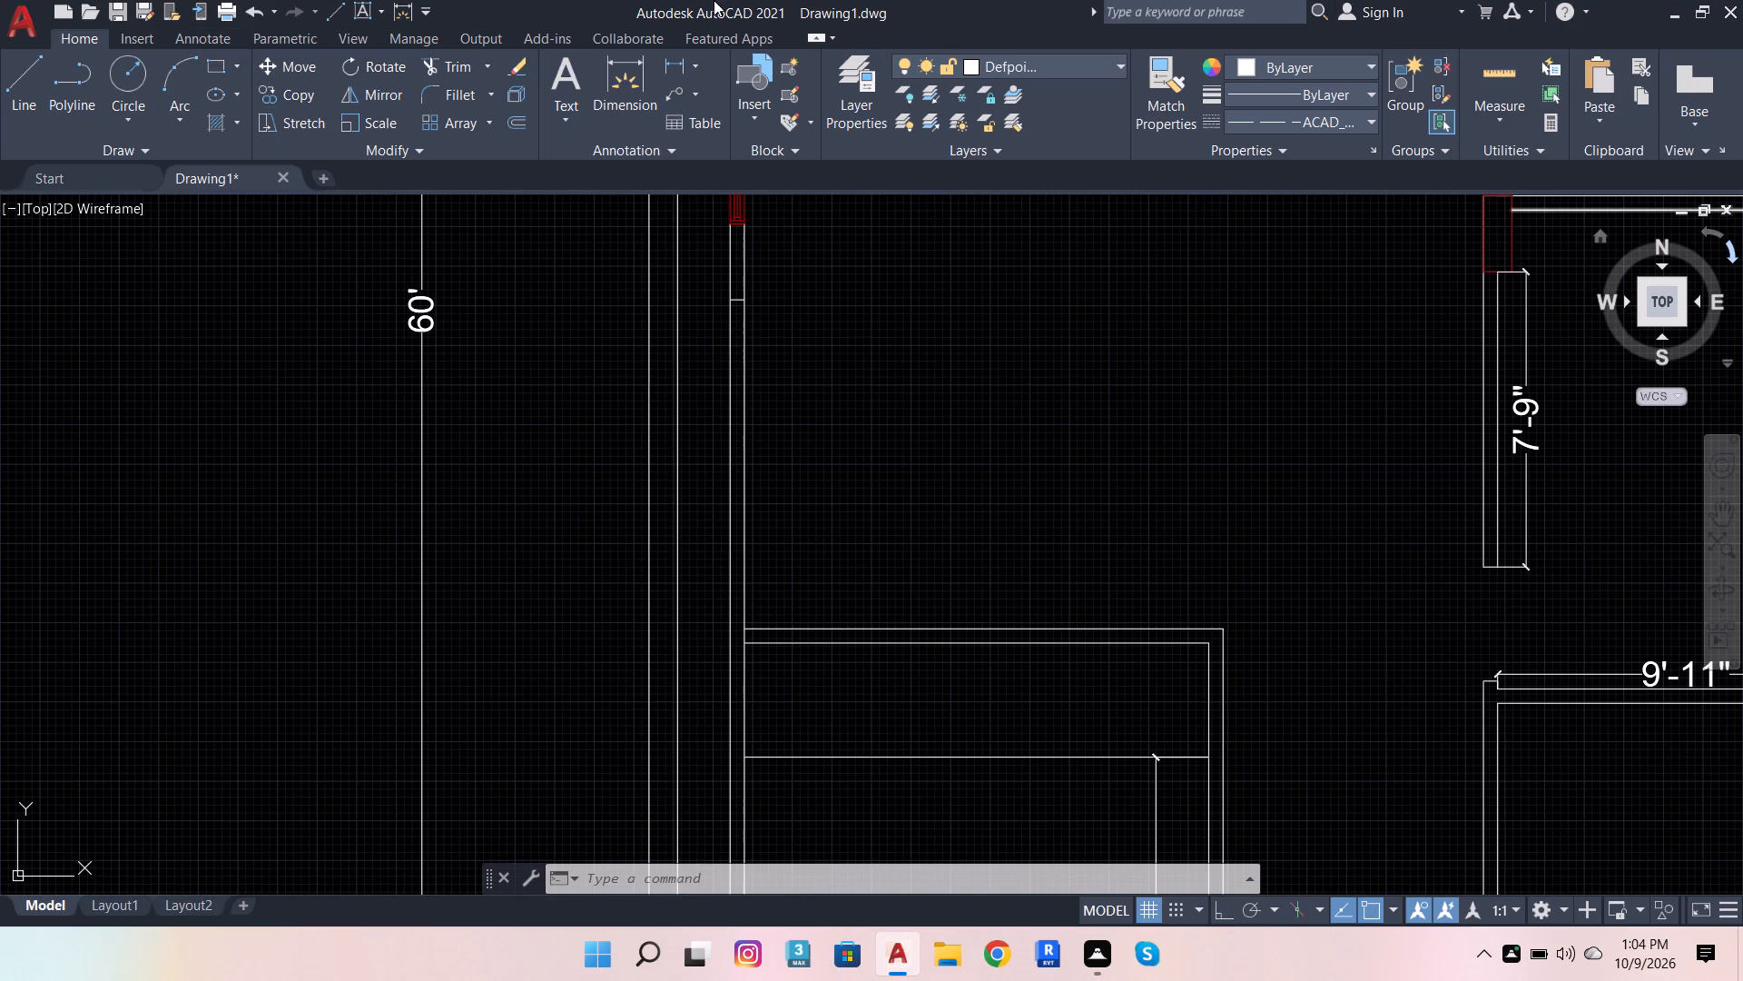
Draw a short line across the left exterior wall, in line with the upper face of the lower-left room's top wall.
click(34, 88)
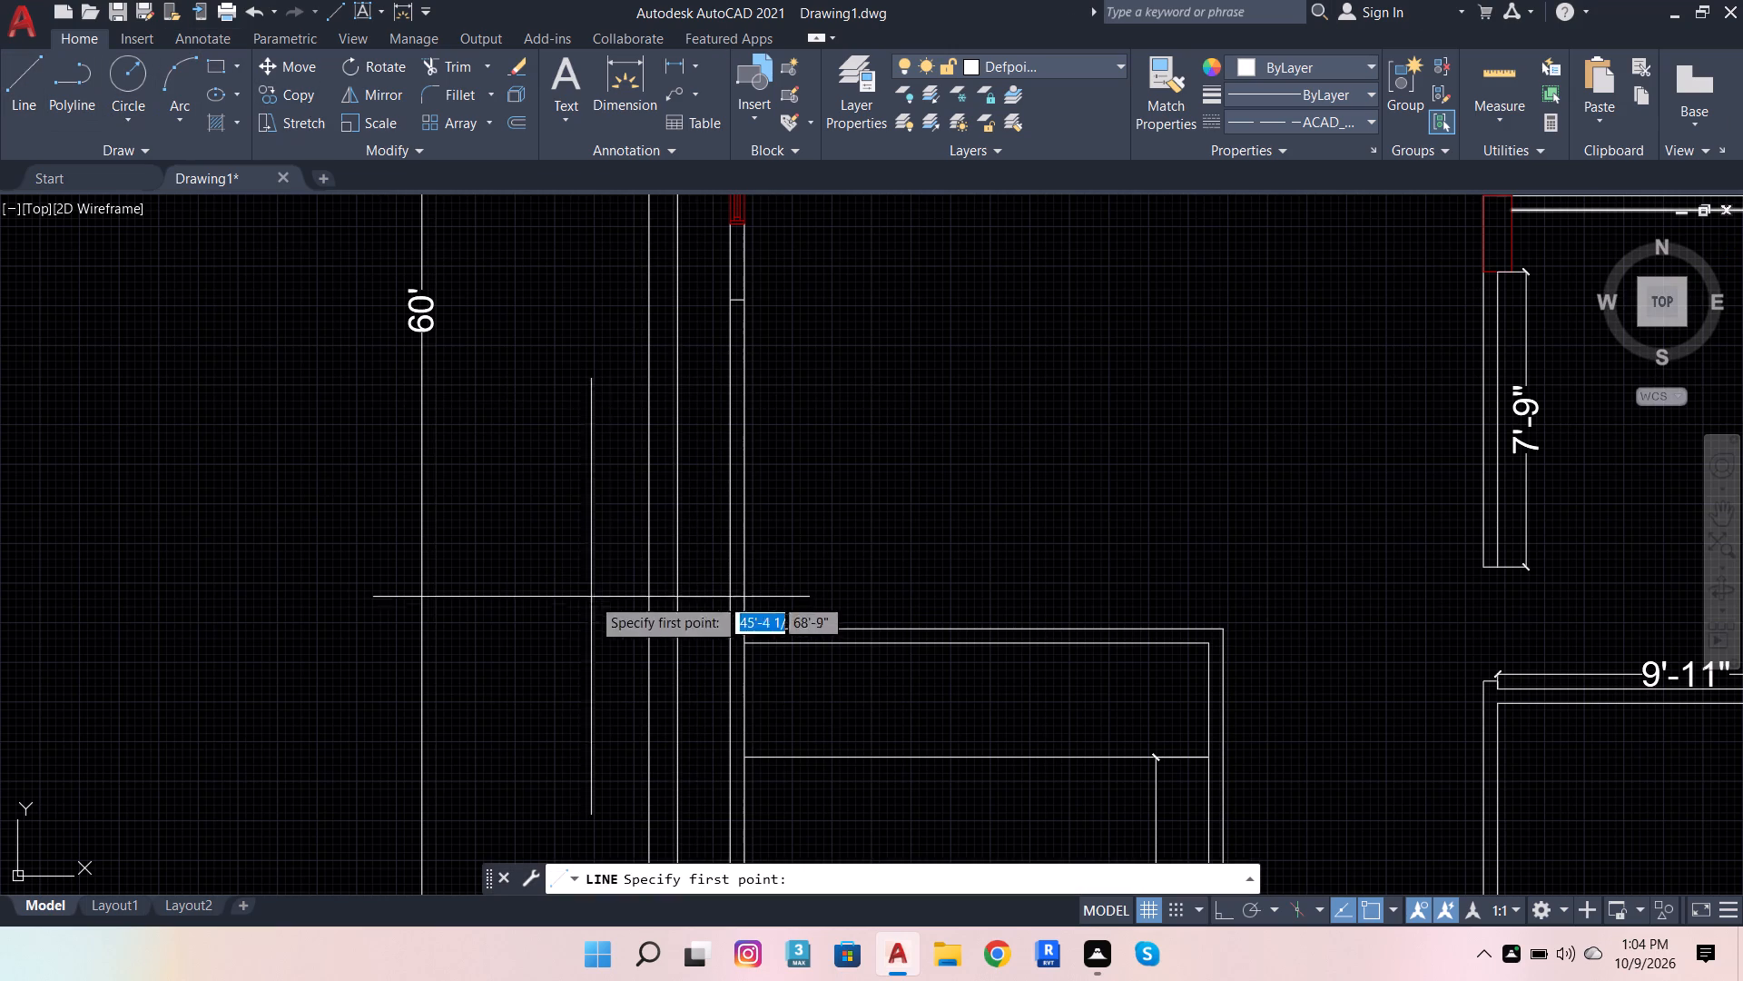
click(747, 629)
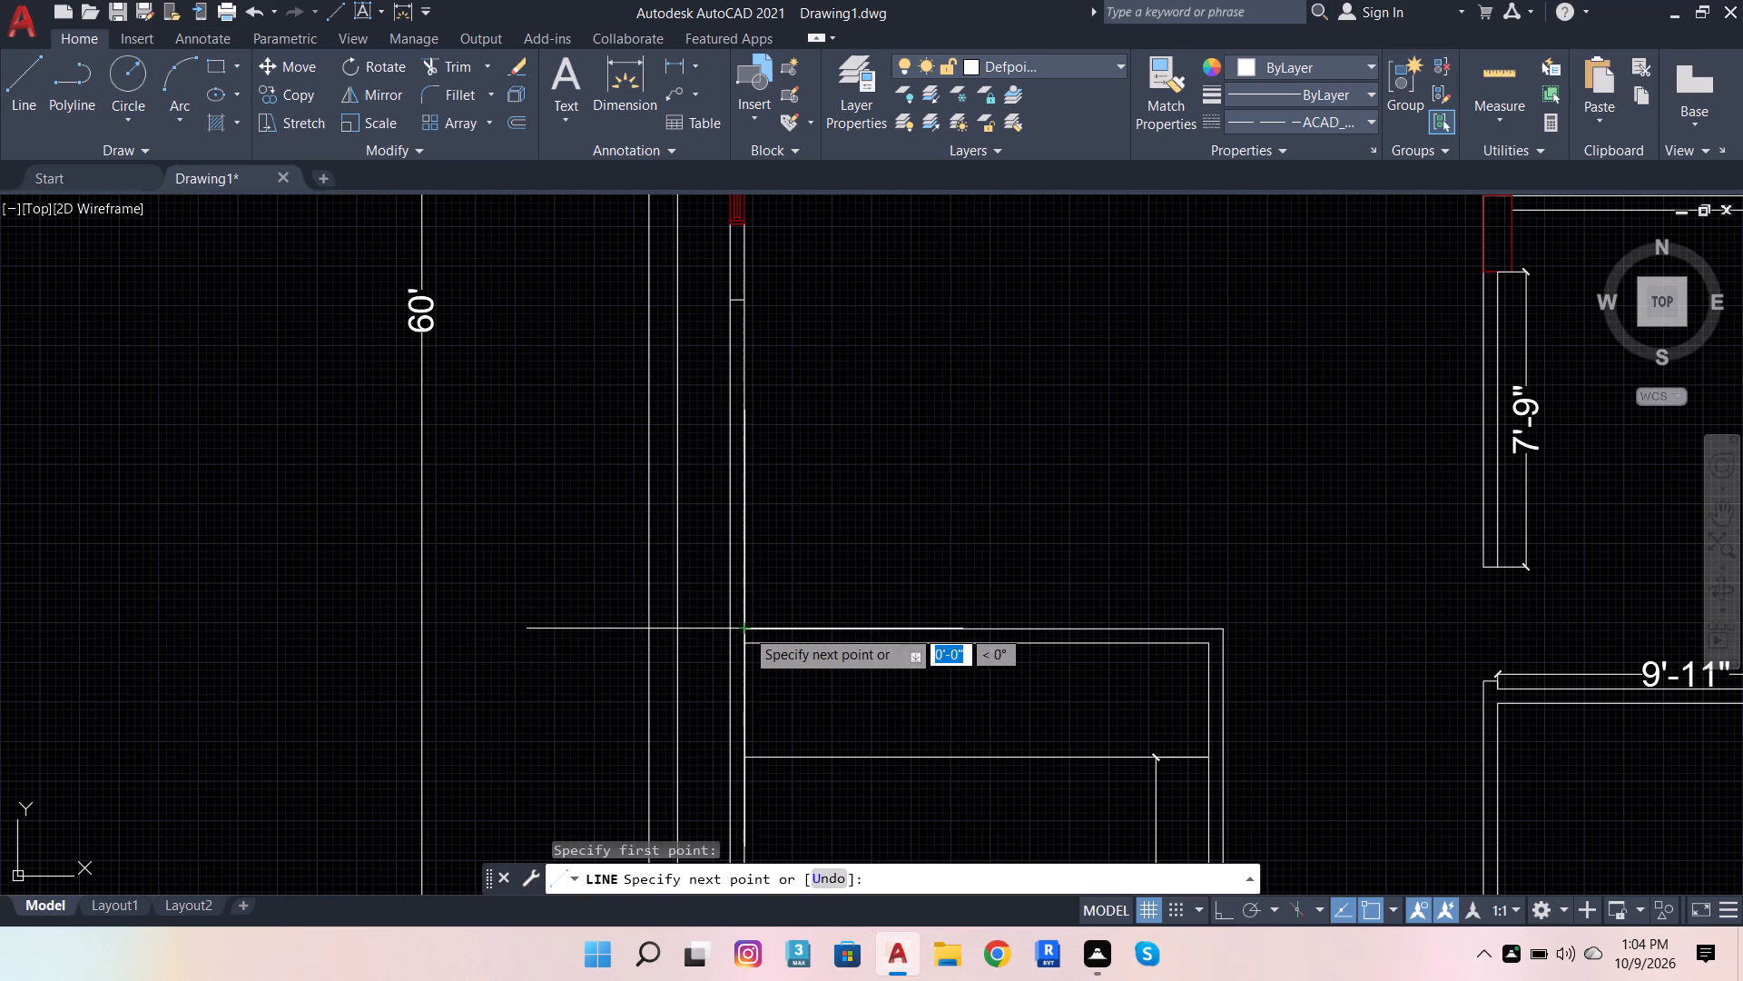
click(726, 629)
scroll(854, 474, down, 2)
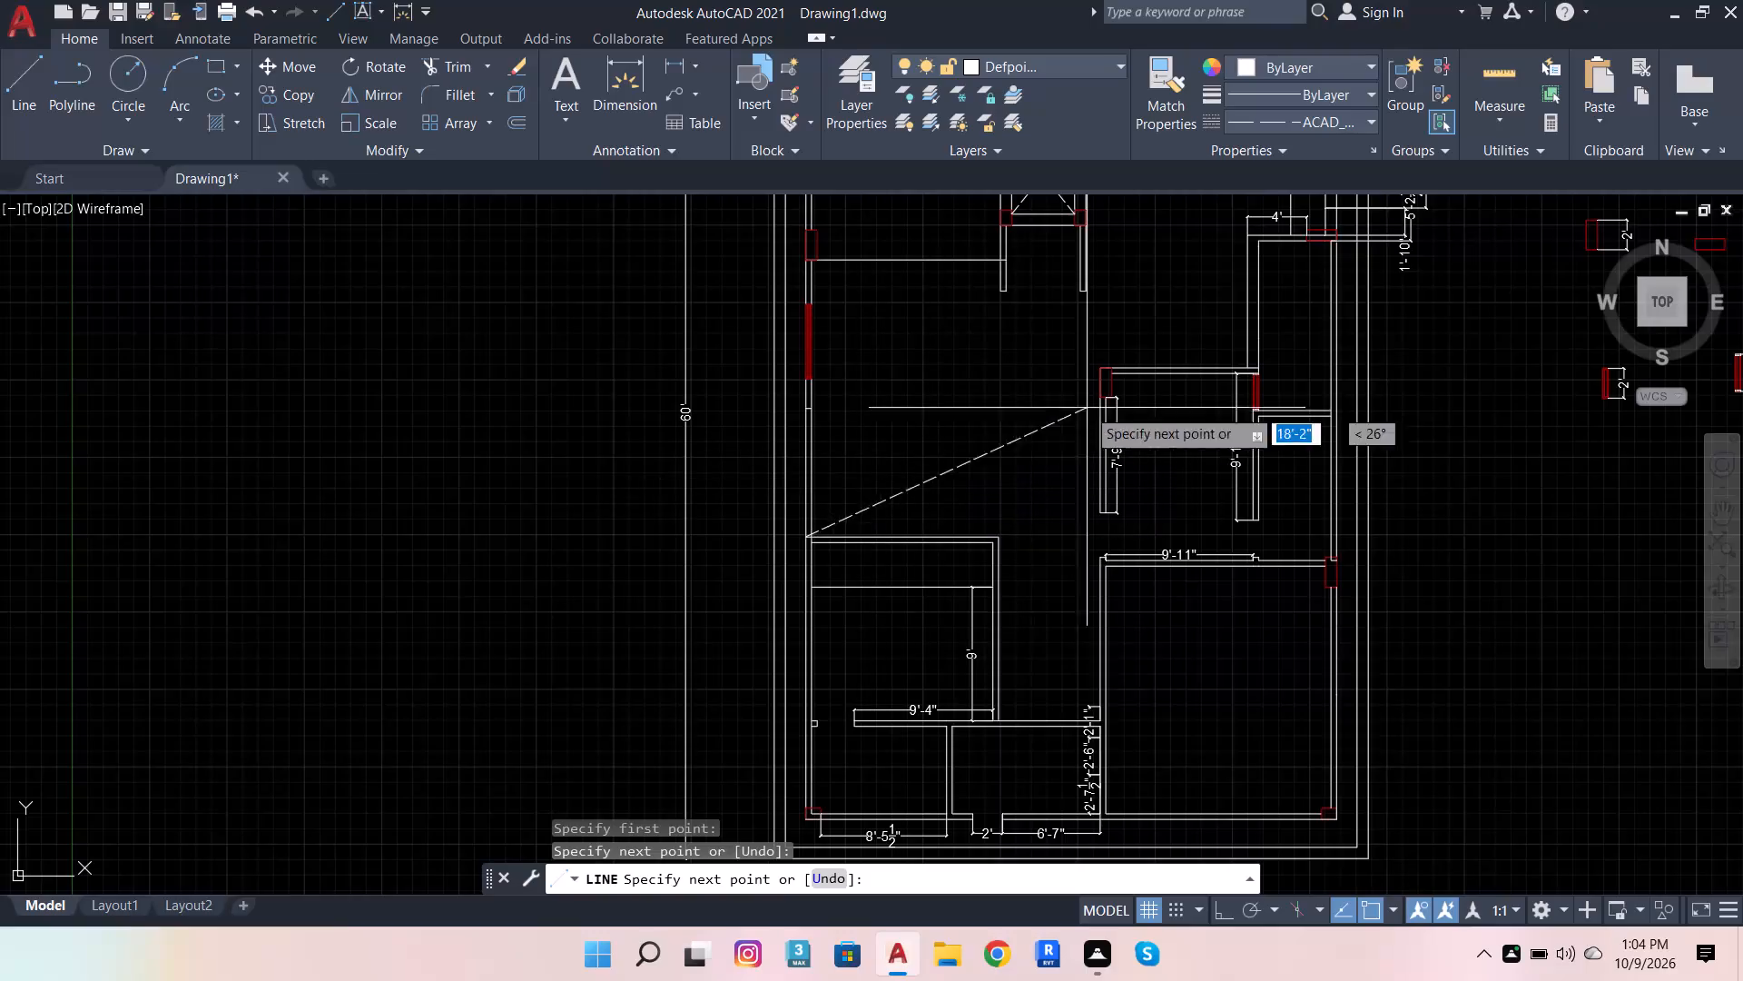
scroll(1437, 326, up, 2)
scroll(1283, 450, down, 3)
scroll(1413, 427, up, 1)
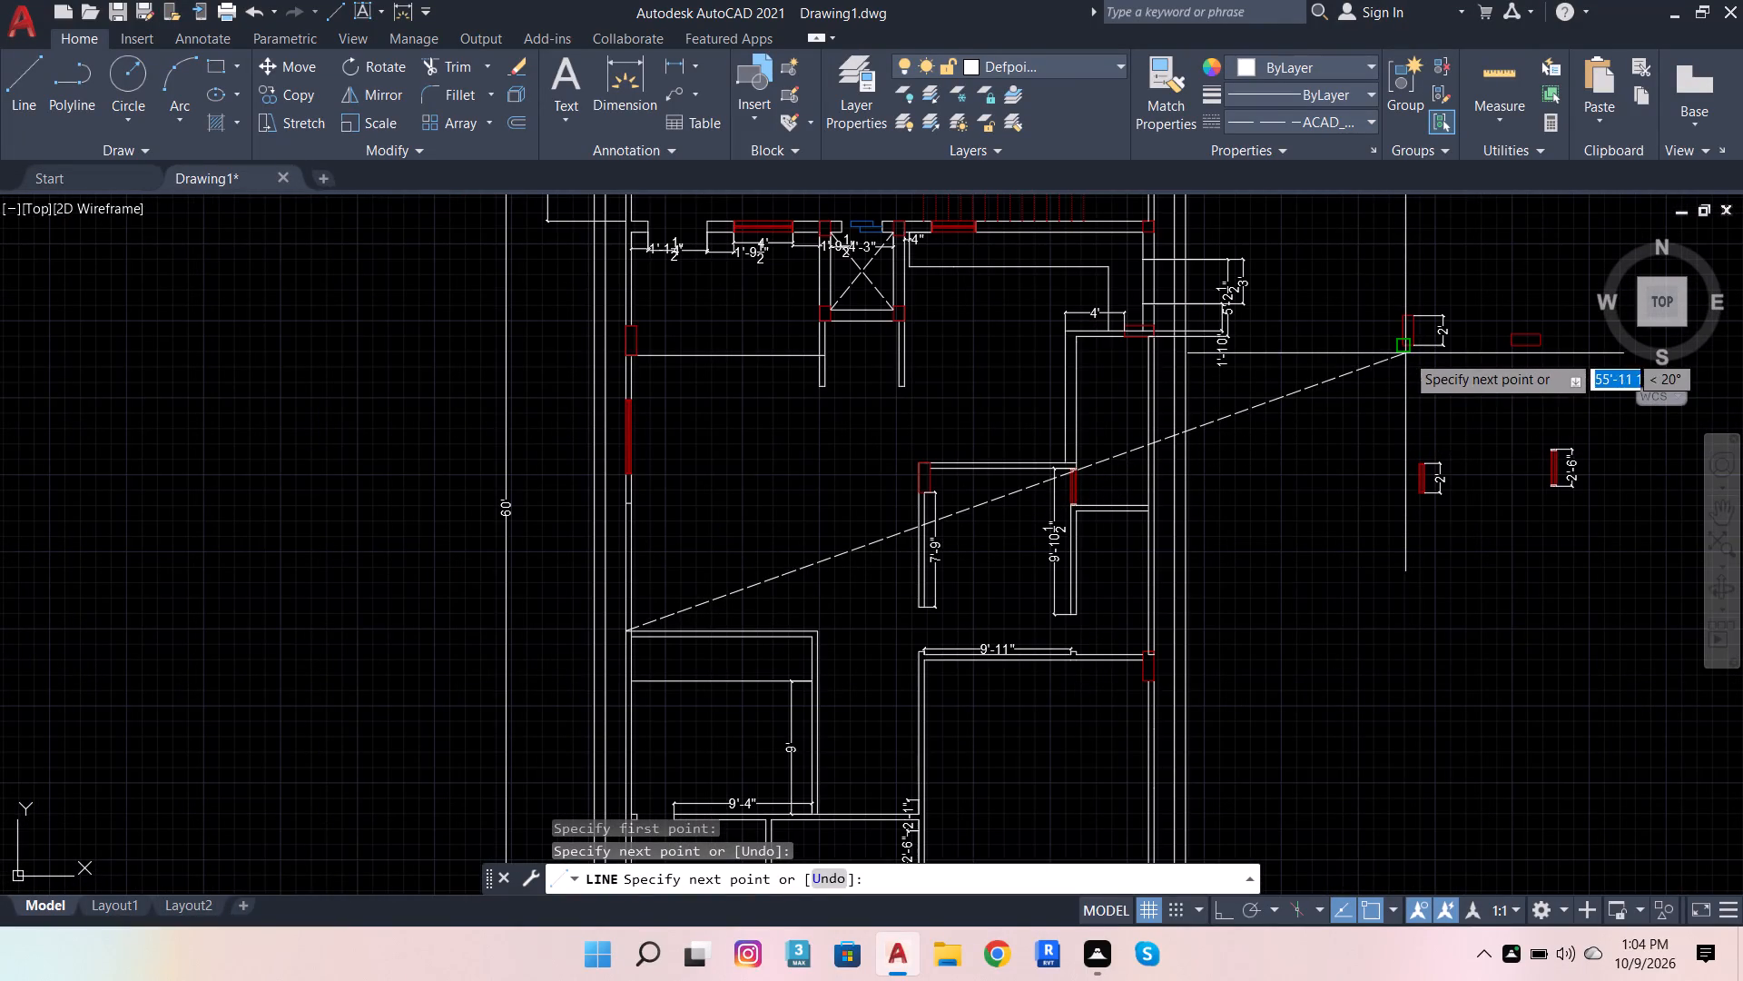
key(Escape)
Copy the upright 2' column outline by its upper-left corner to the short line's outer end on the left exterior wall.
click(1409, 299)
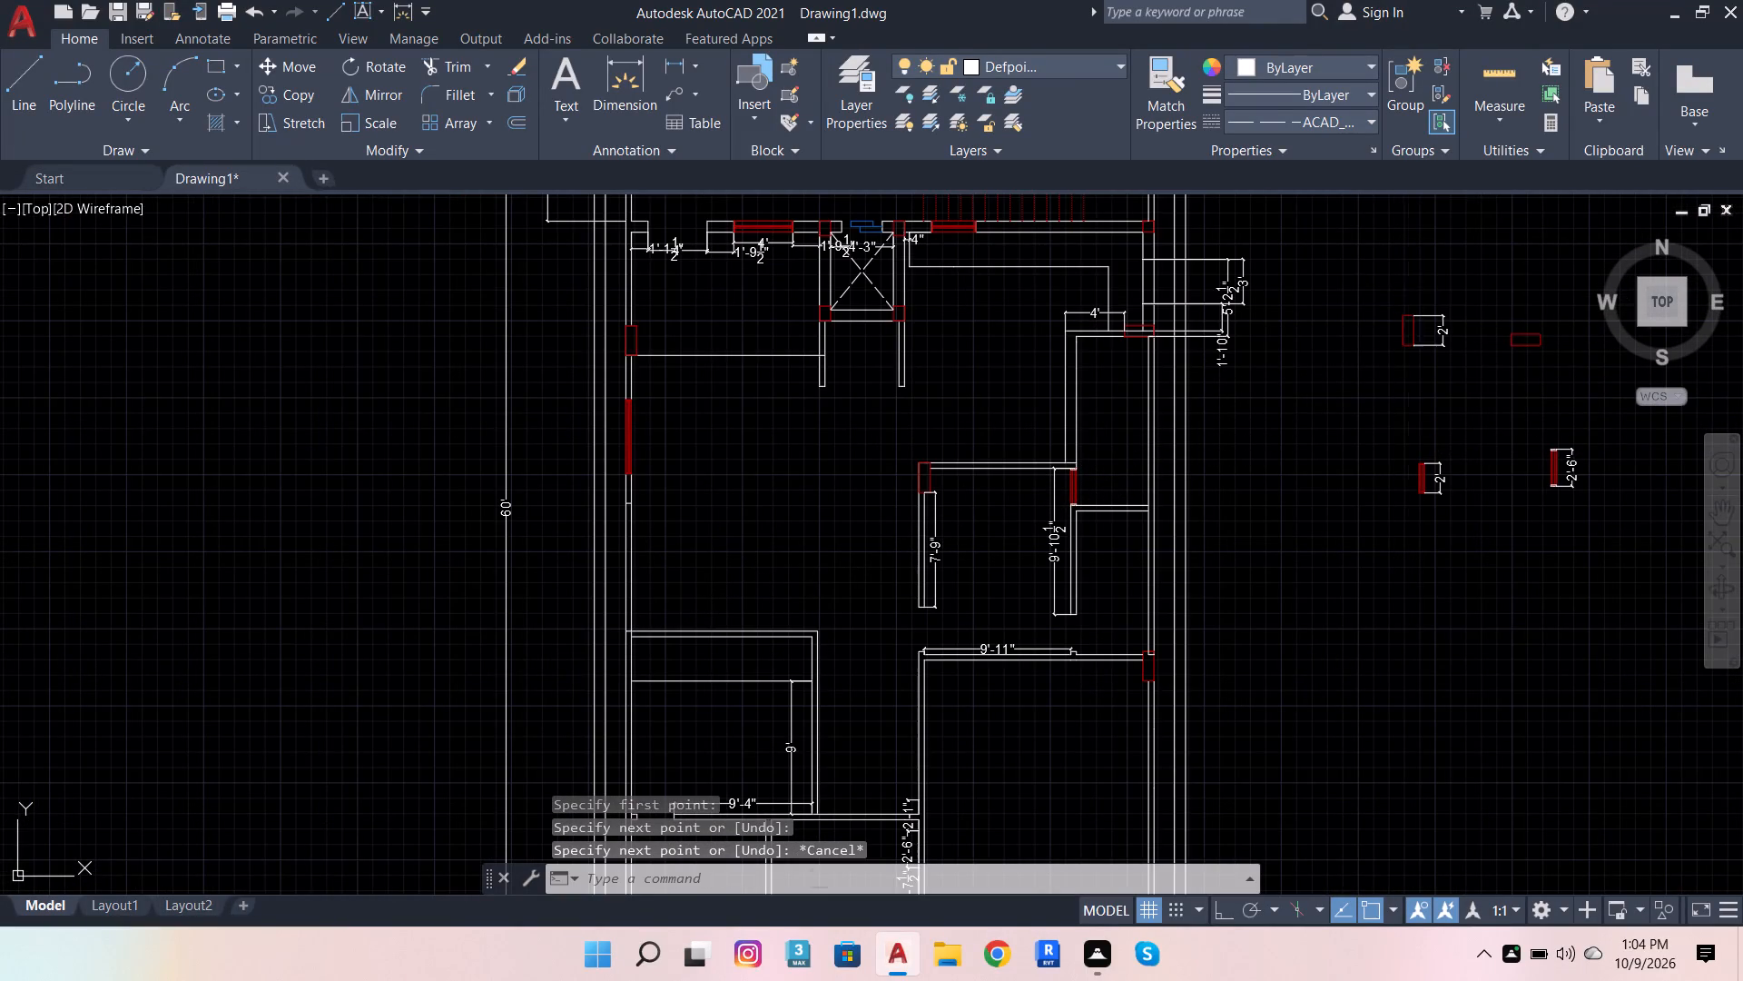
click(1384, 364)
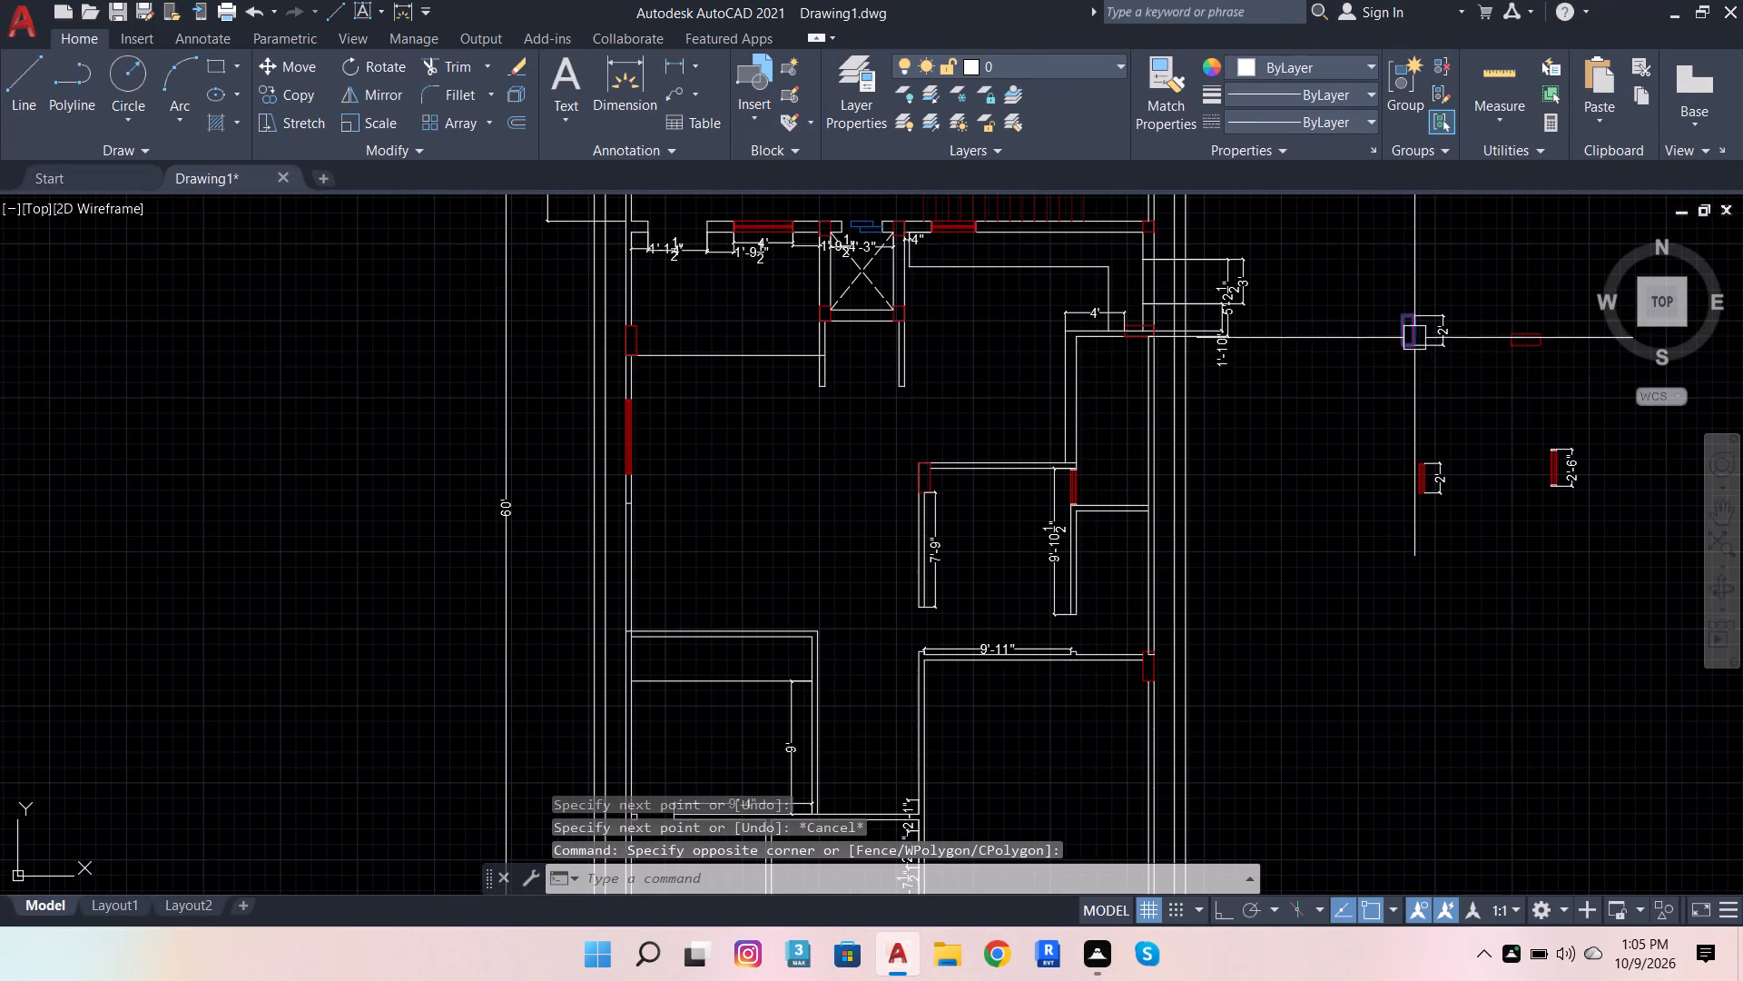
scroll(1418, 335, up, 3)
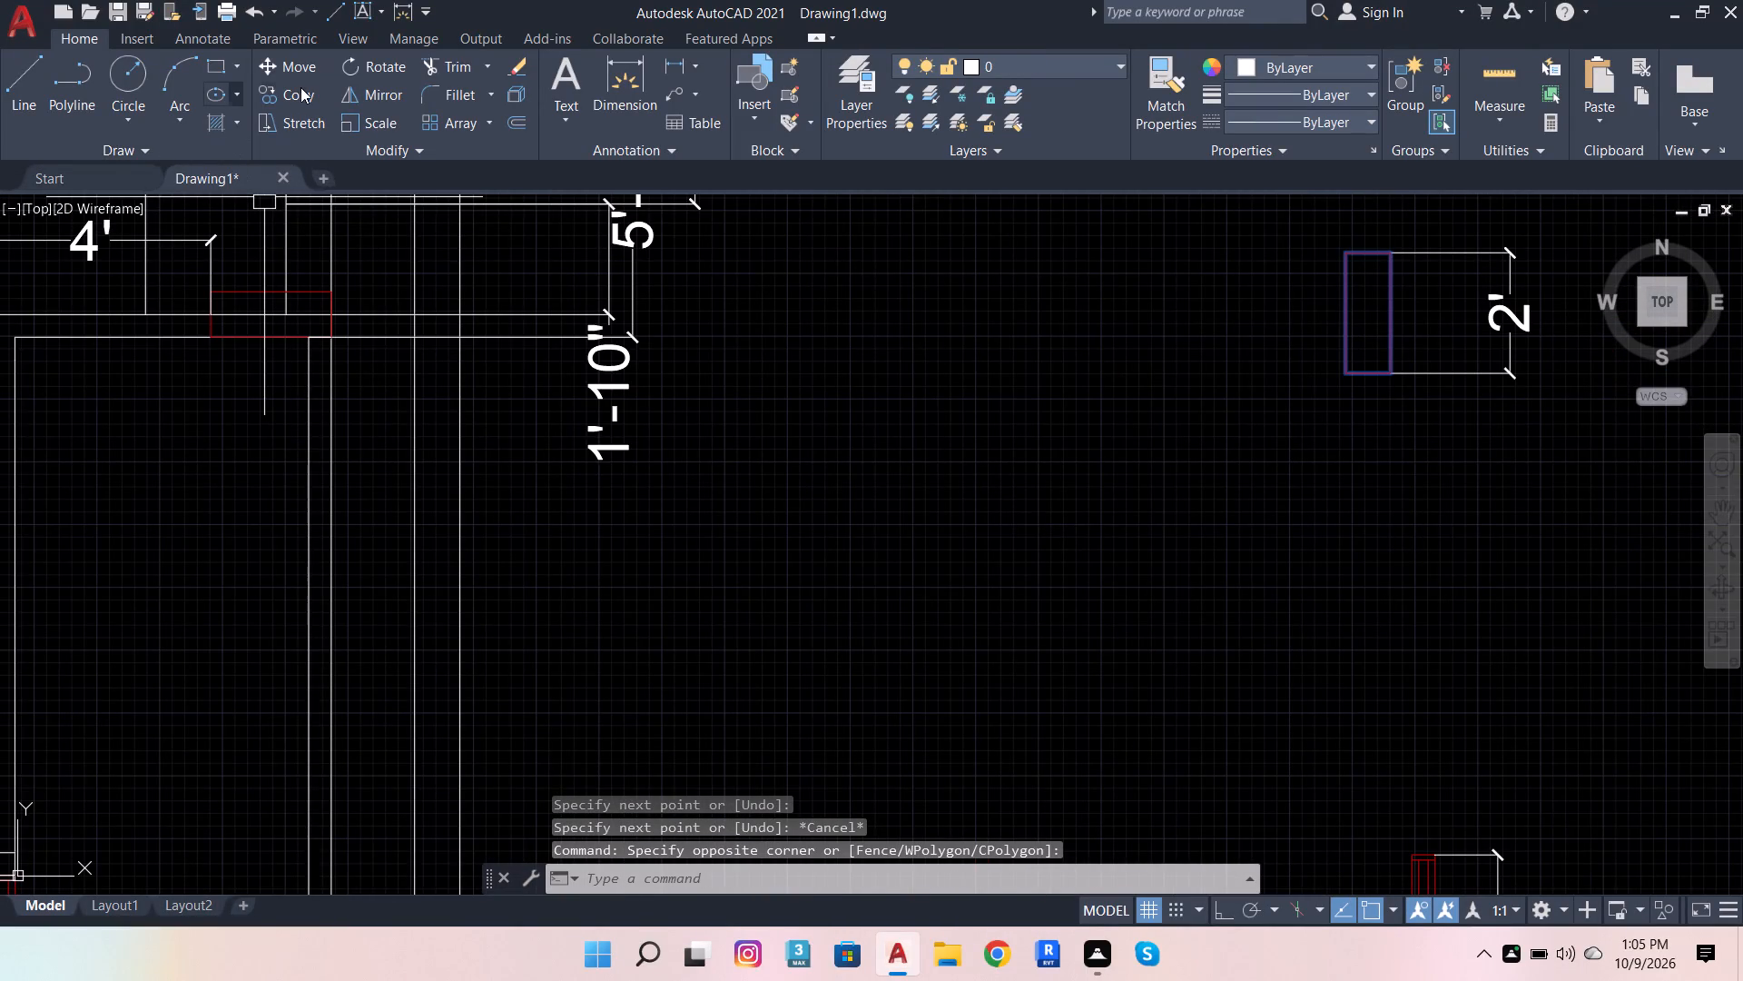
click(300, 87)
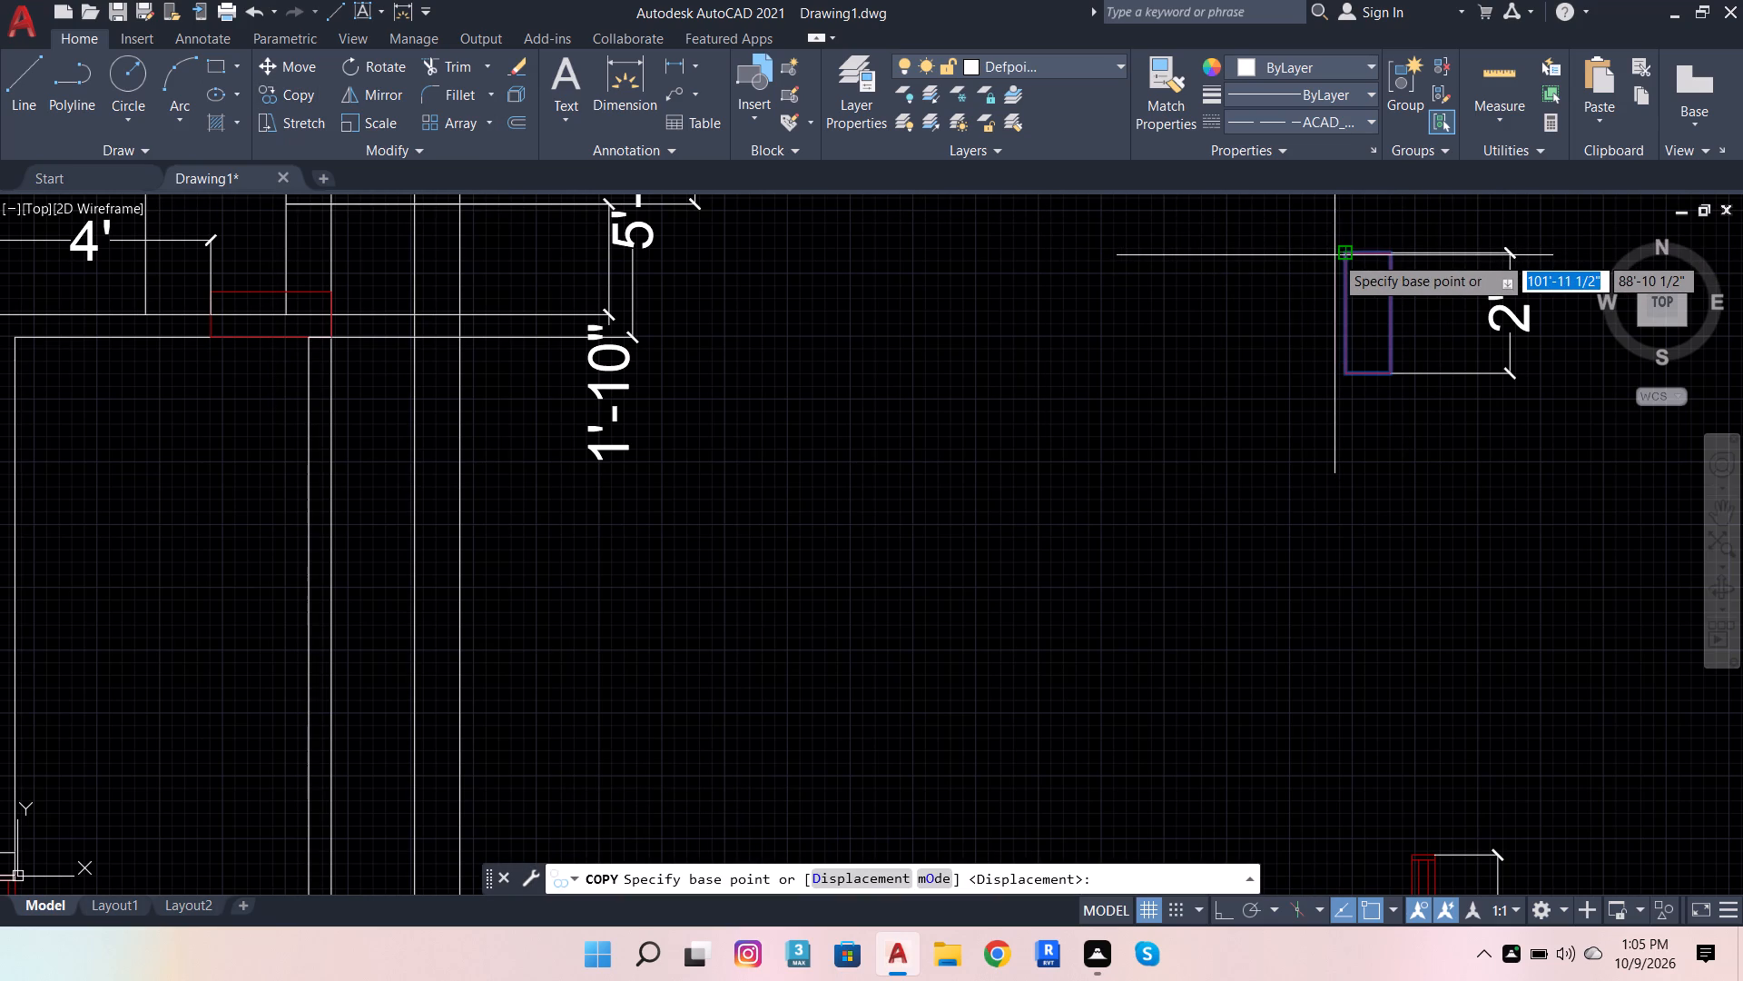
click(1349, 258)
scroll(1489, 391, down, 5)
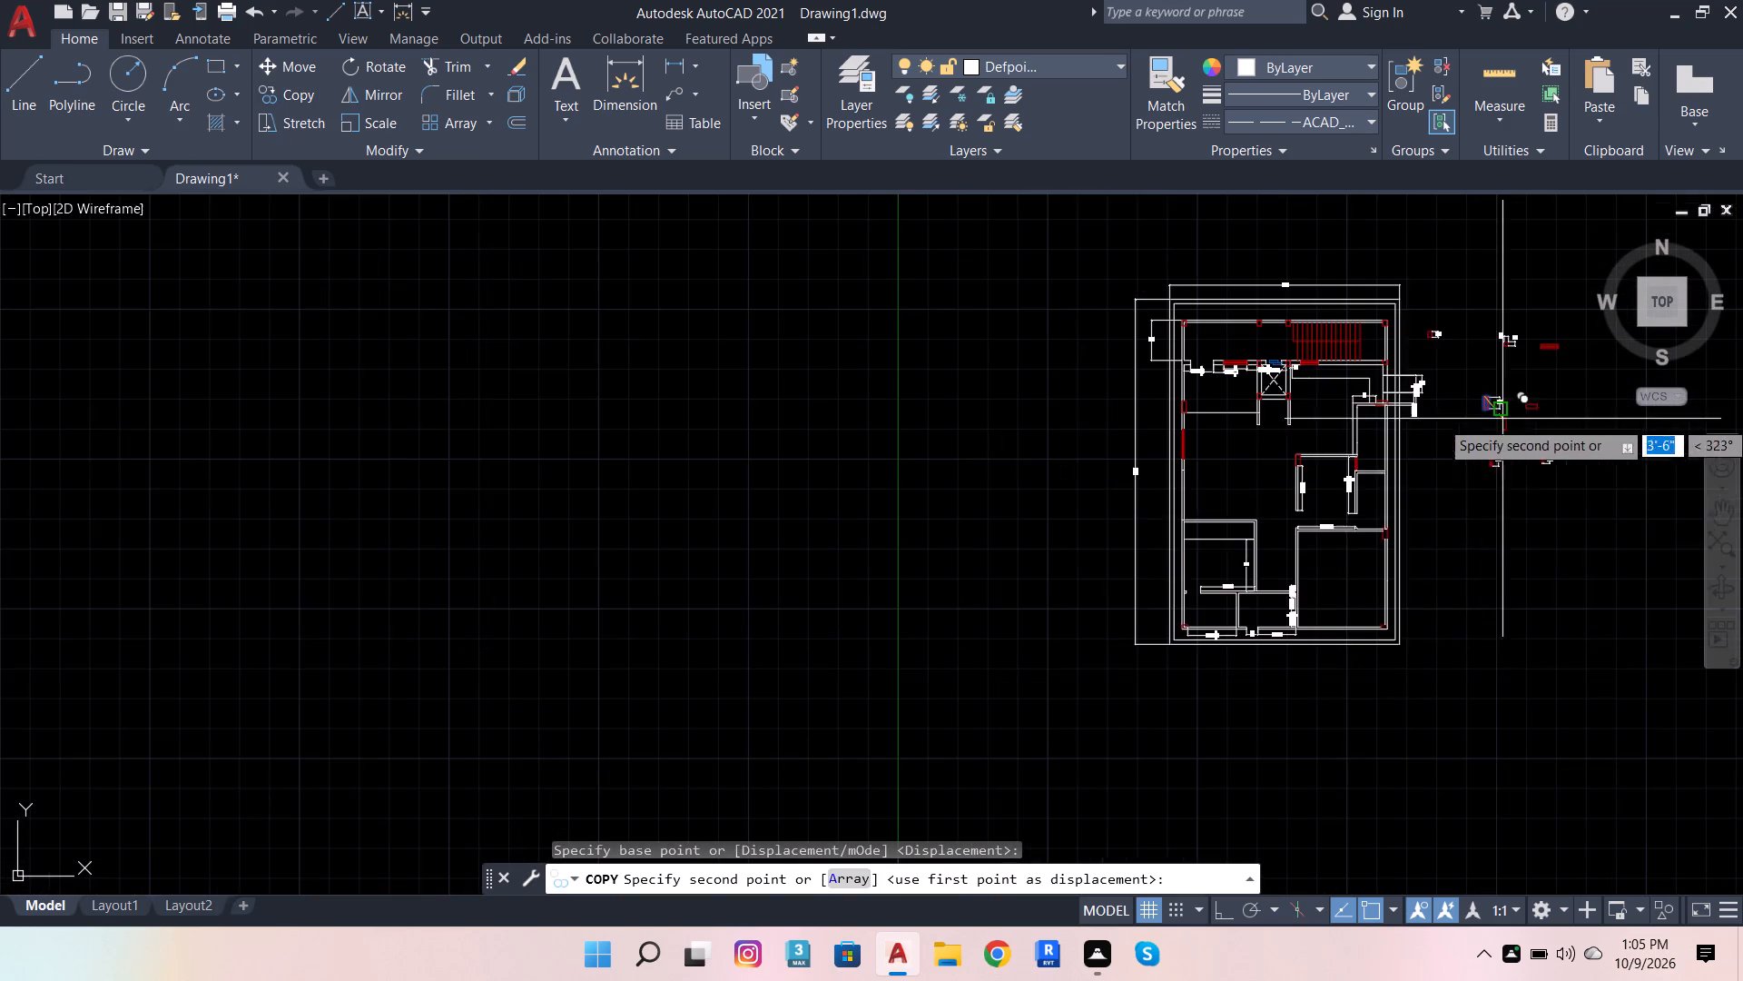
scroll(1103, 538, up, 3)
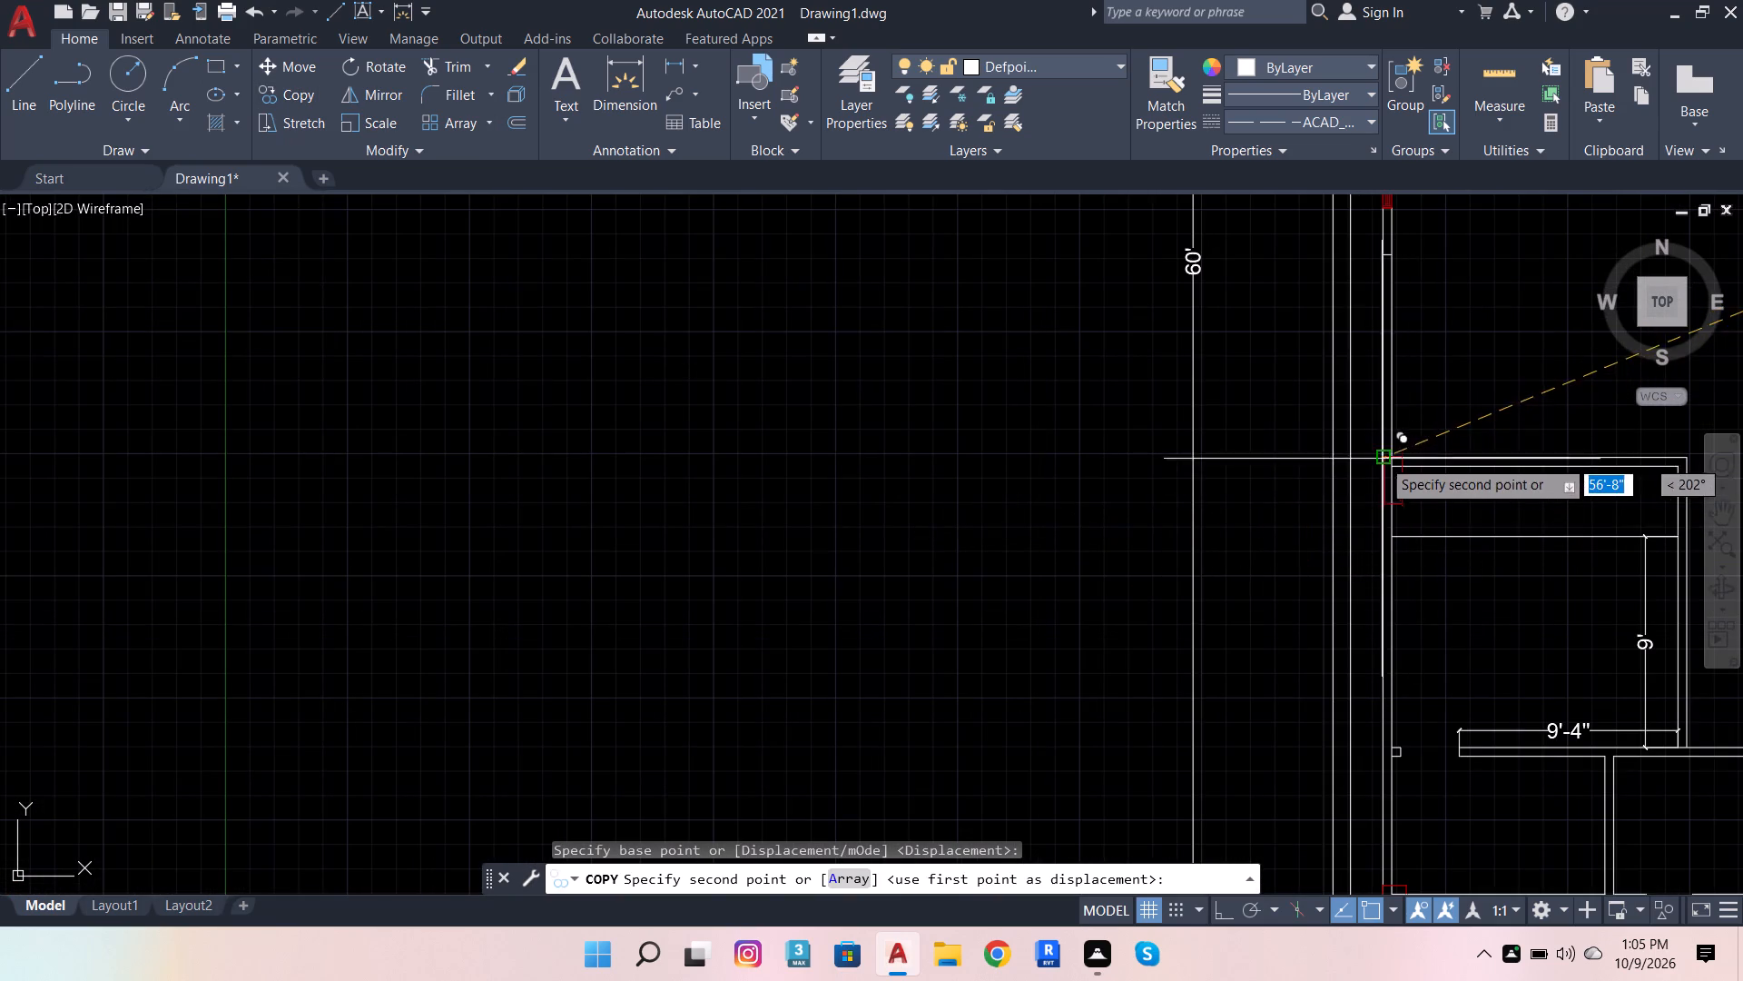
scroll(1379, 462, up, 3)
click(1386, 440)
scroll(1277, 475, down, 3)
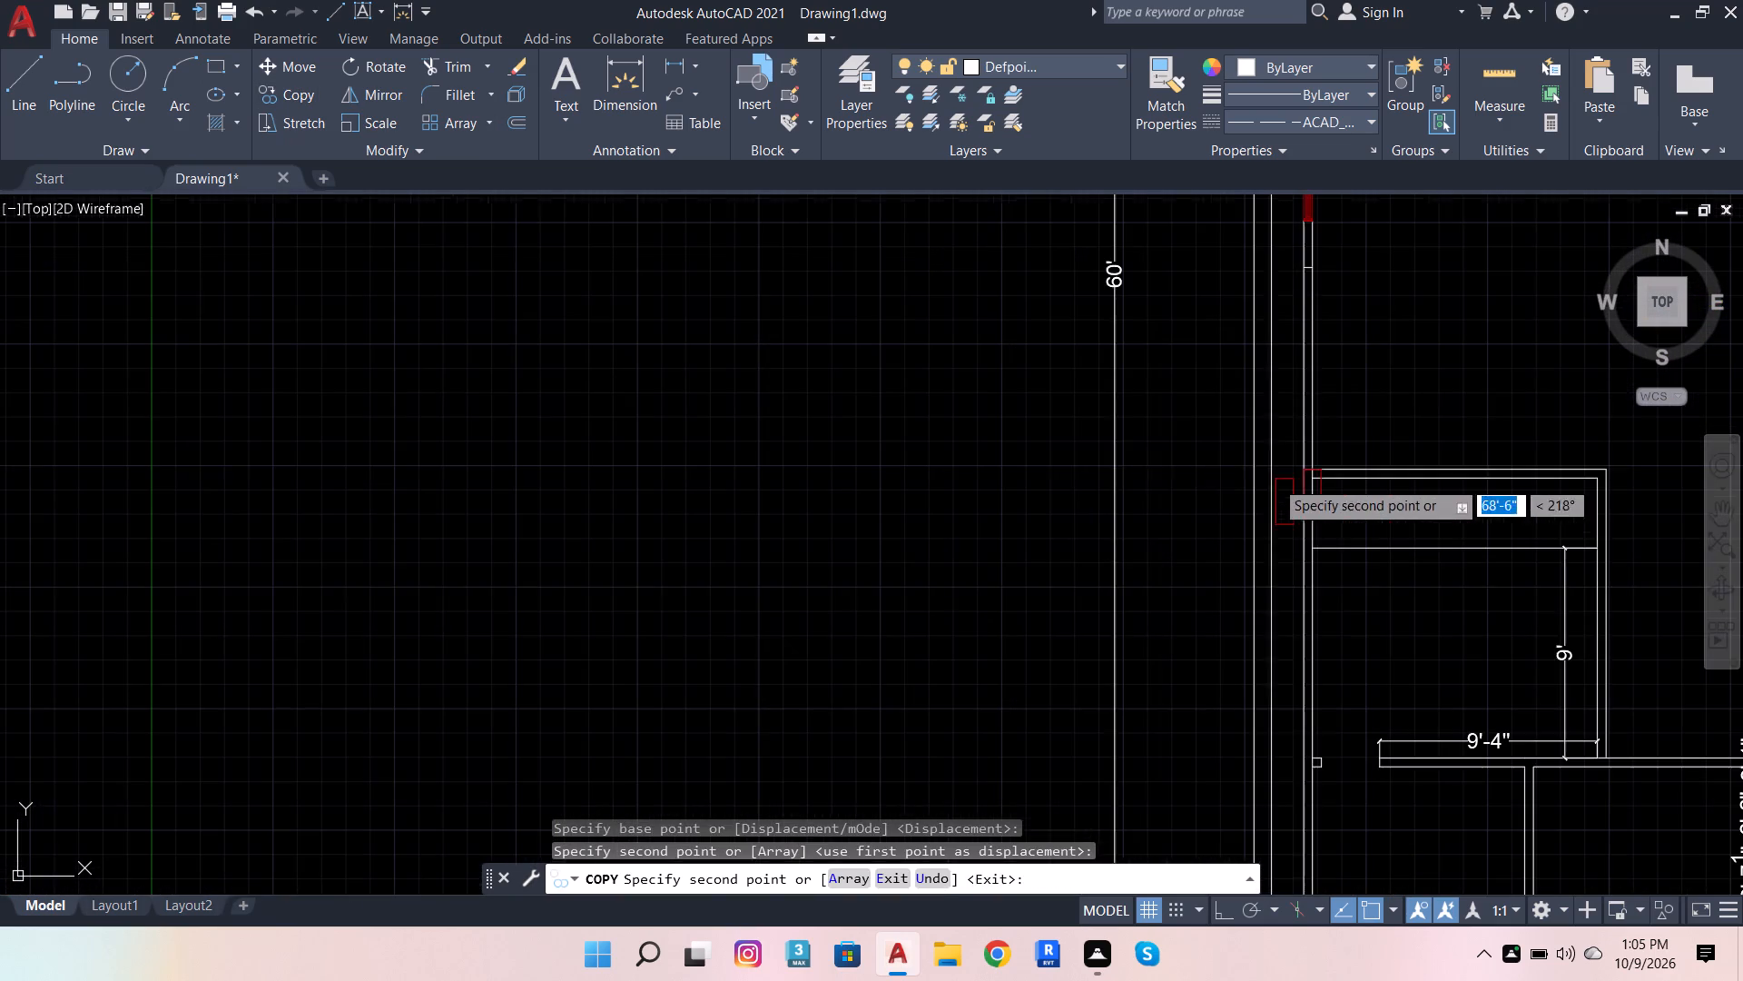
key(Escape)
Examine the lower rooms, their wall openings, and the spare 2' and 2'-6" window symbols beside the plan.
scroll(1179, 525, down, 2)
scroll(1281, 536, down, 1)
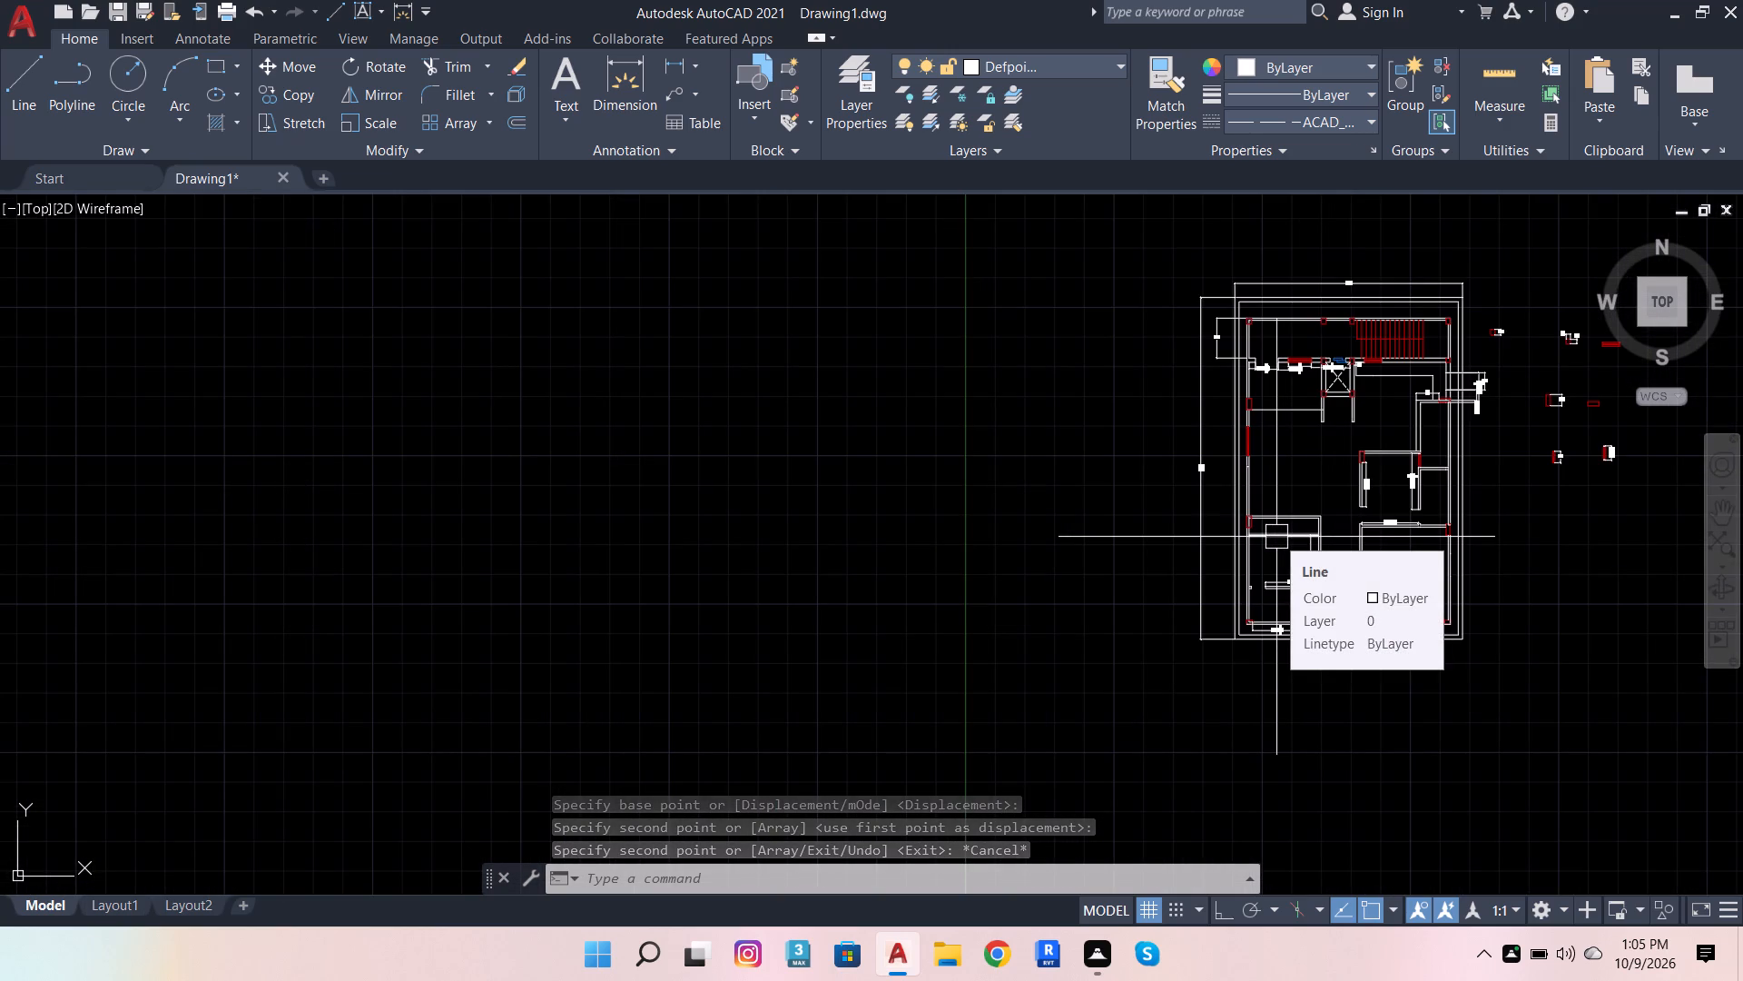
scroll(1110, 821, down, 2)
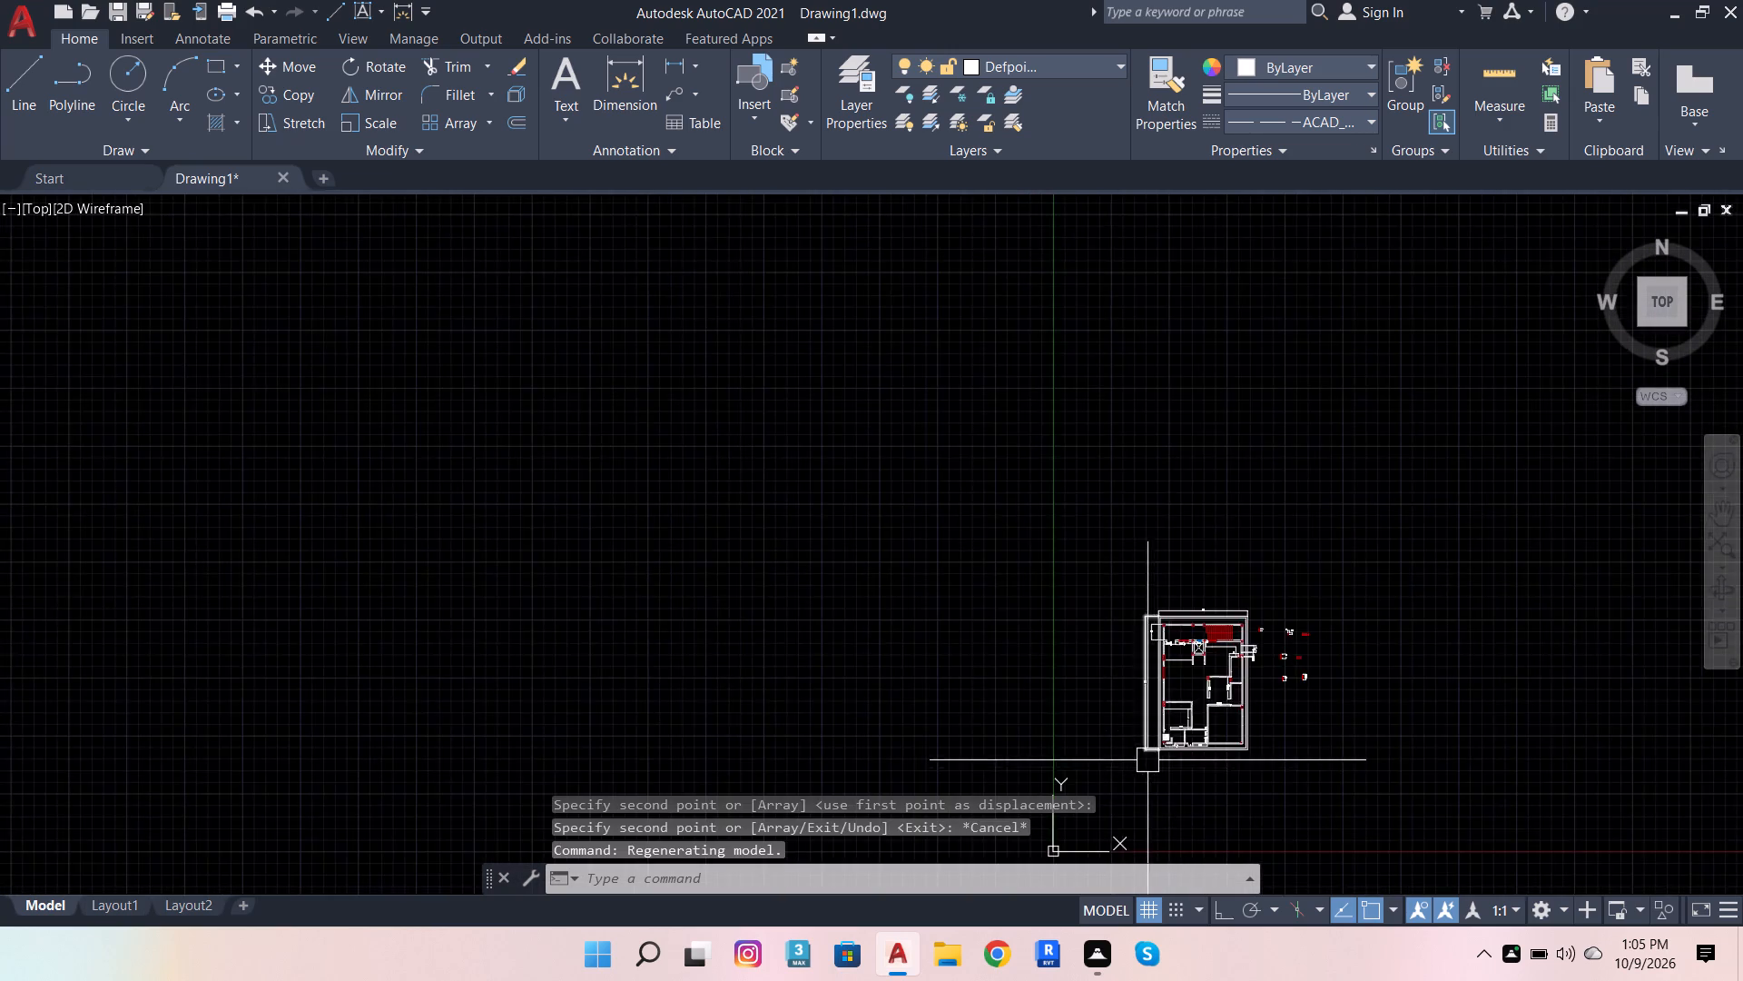
scroll(1159, 760, up, 3)
scroll(1374, 690, up, 2)
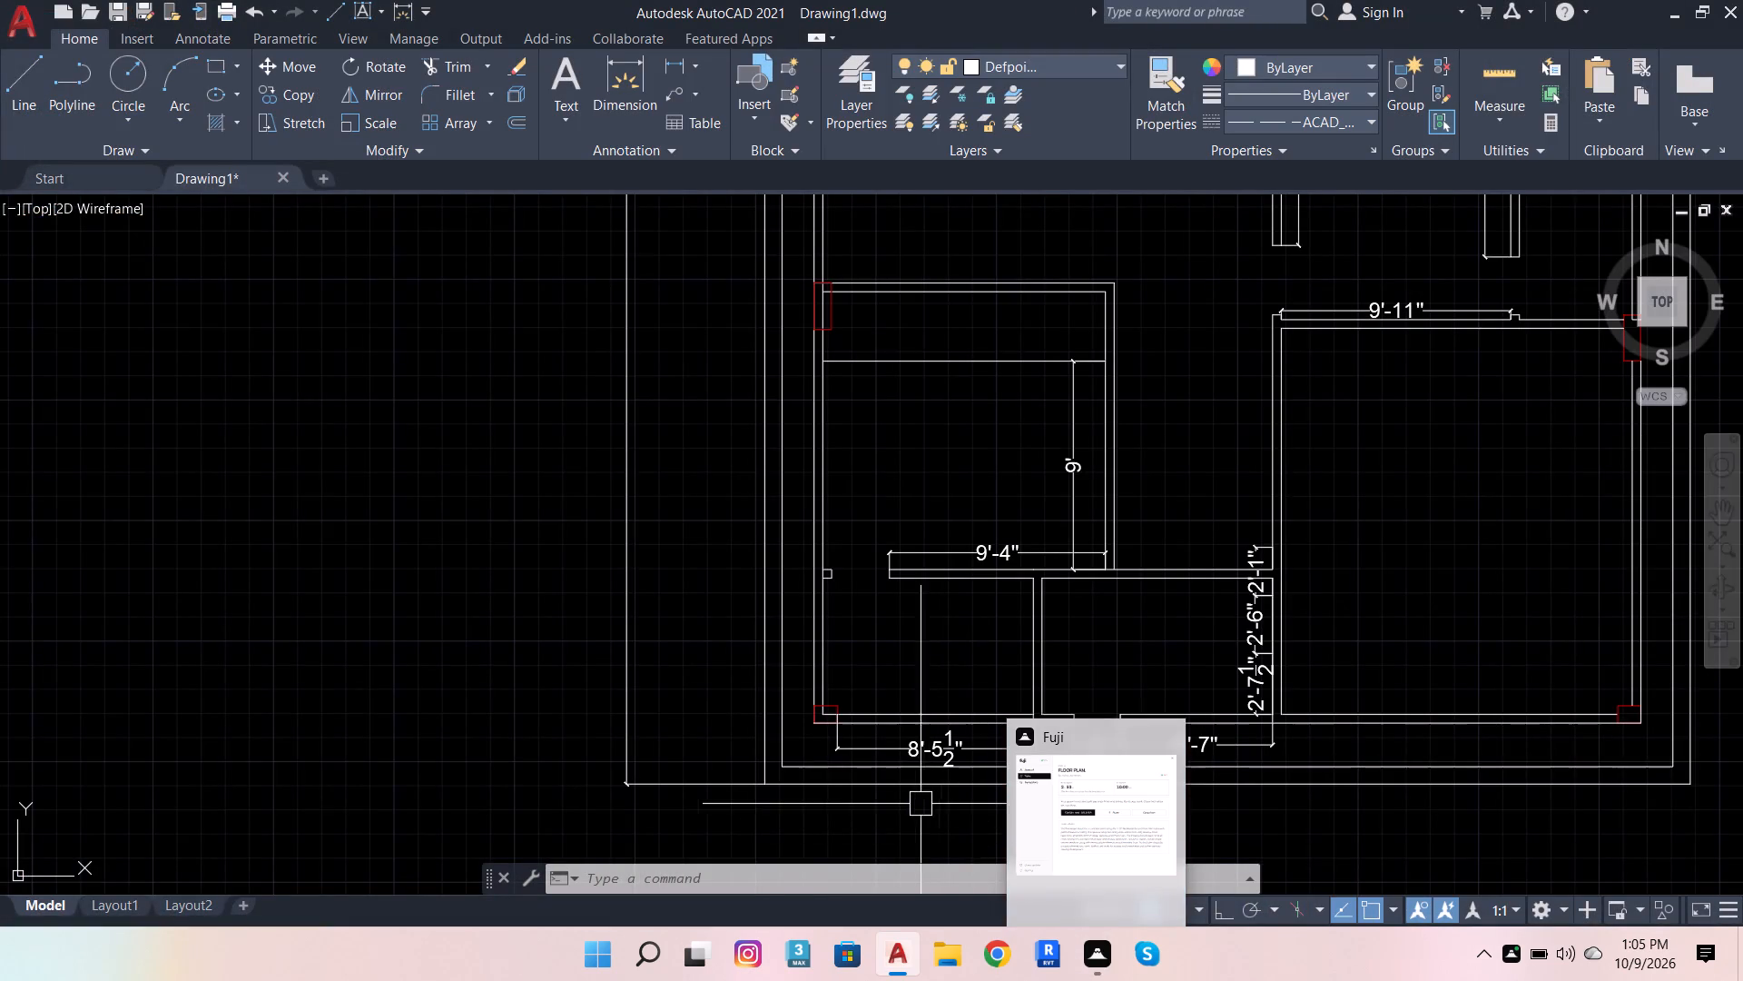
scroll(909, 817, down, 1)
scroll(1302, 636, down, 1)
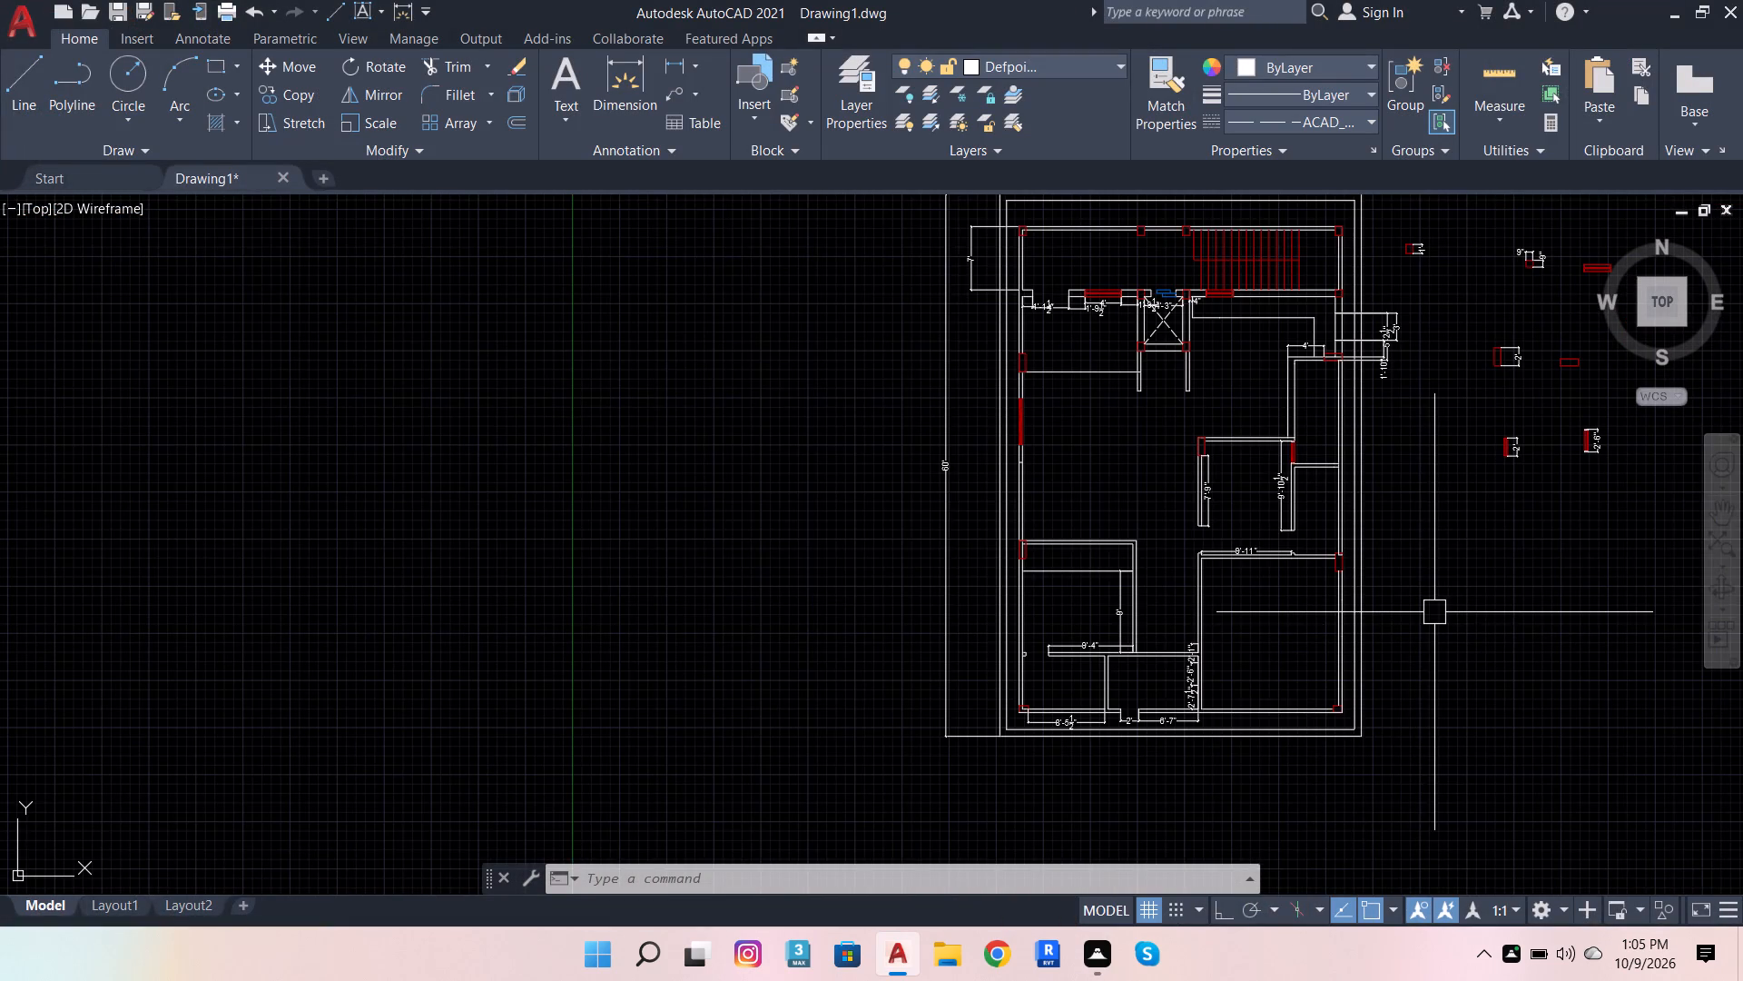
scroll(1183, 710, down, 2)
scroll(1393, 566, up, 2)
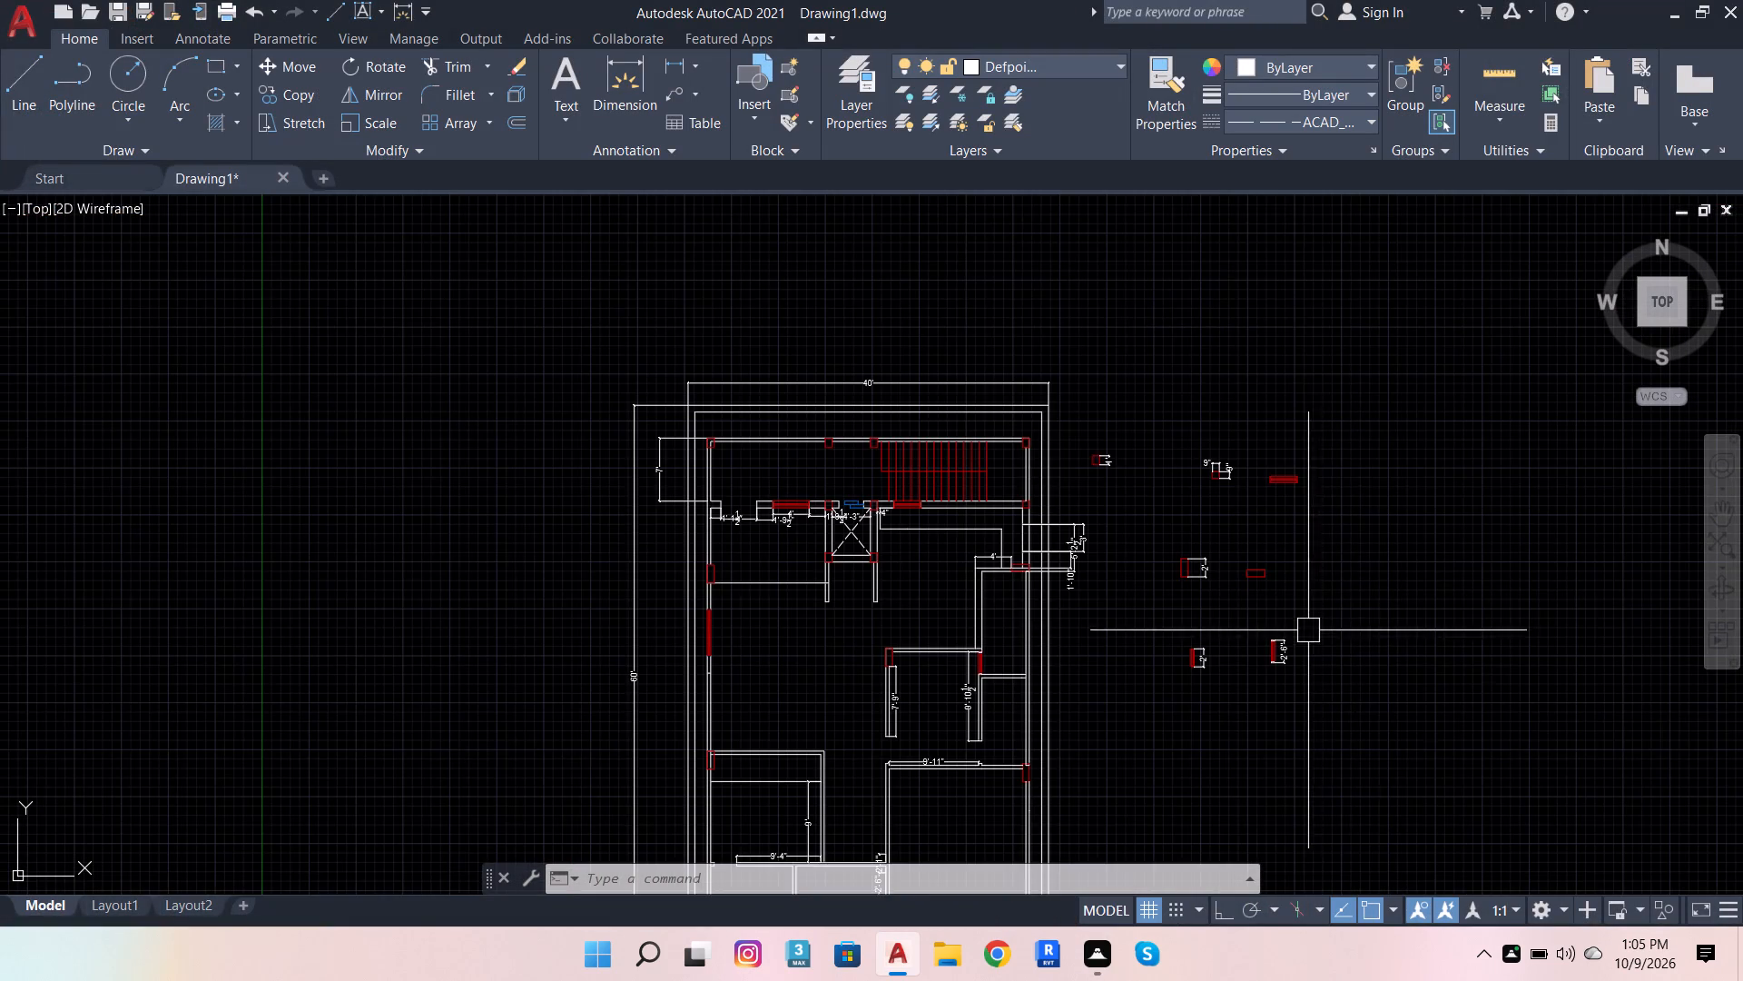
scroll(1304, 636, up, 1)
scroll(1350, 597, down, 2)
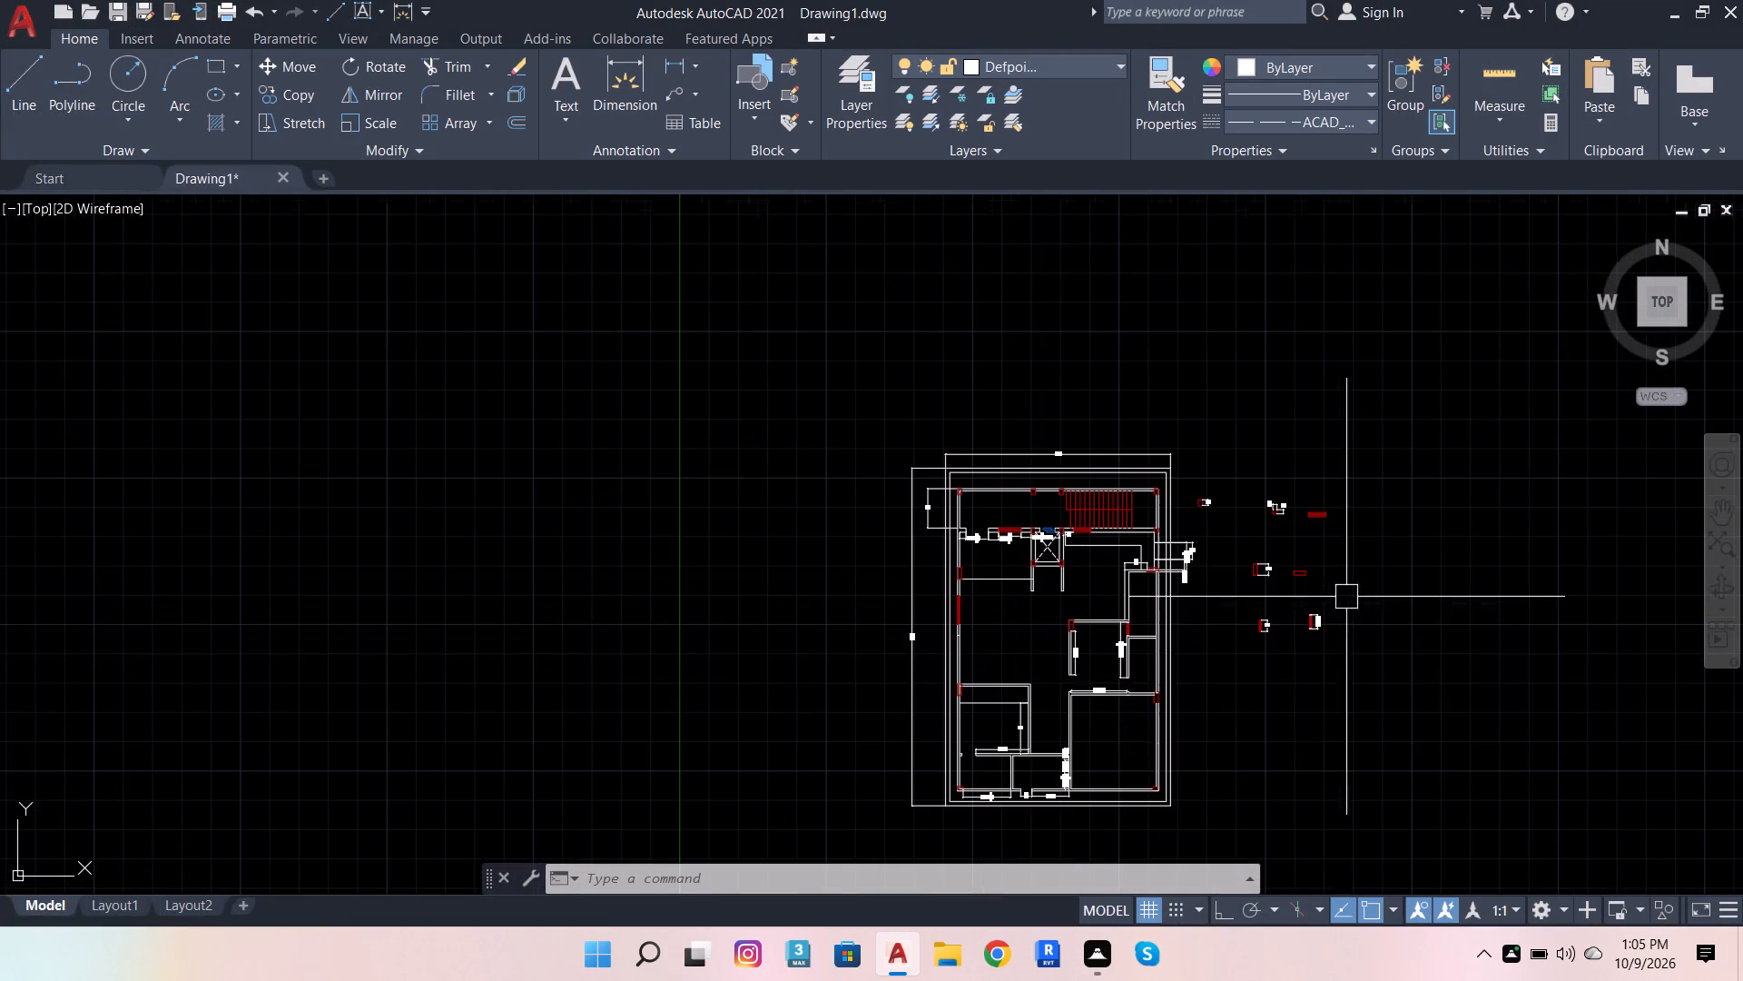
scroll(1098, 782, up, 3)
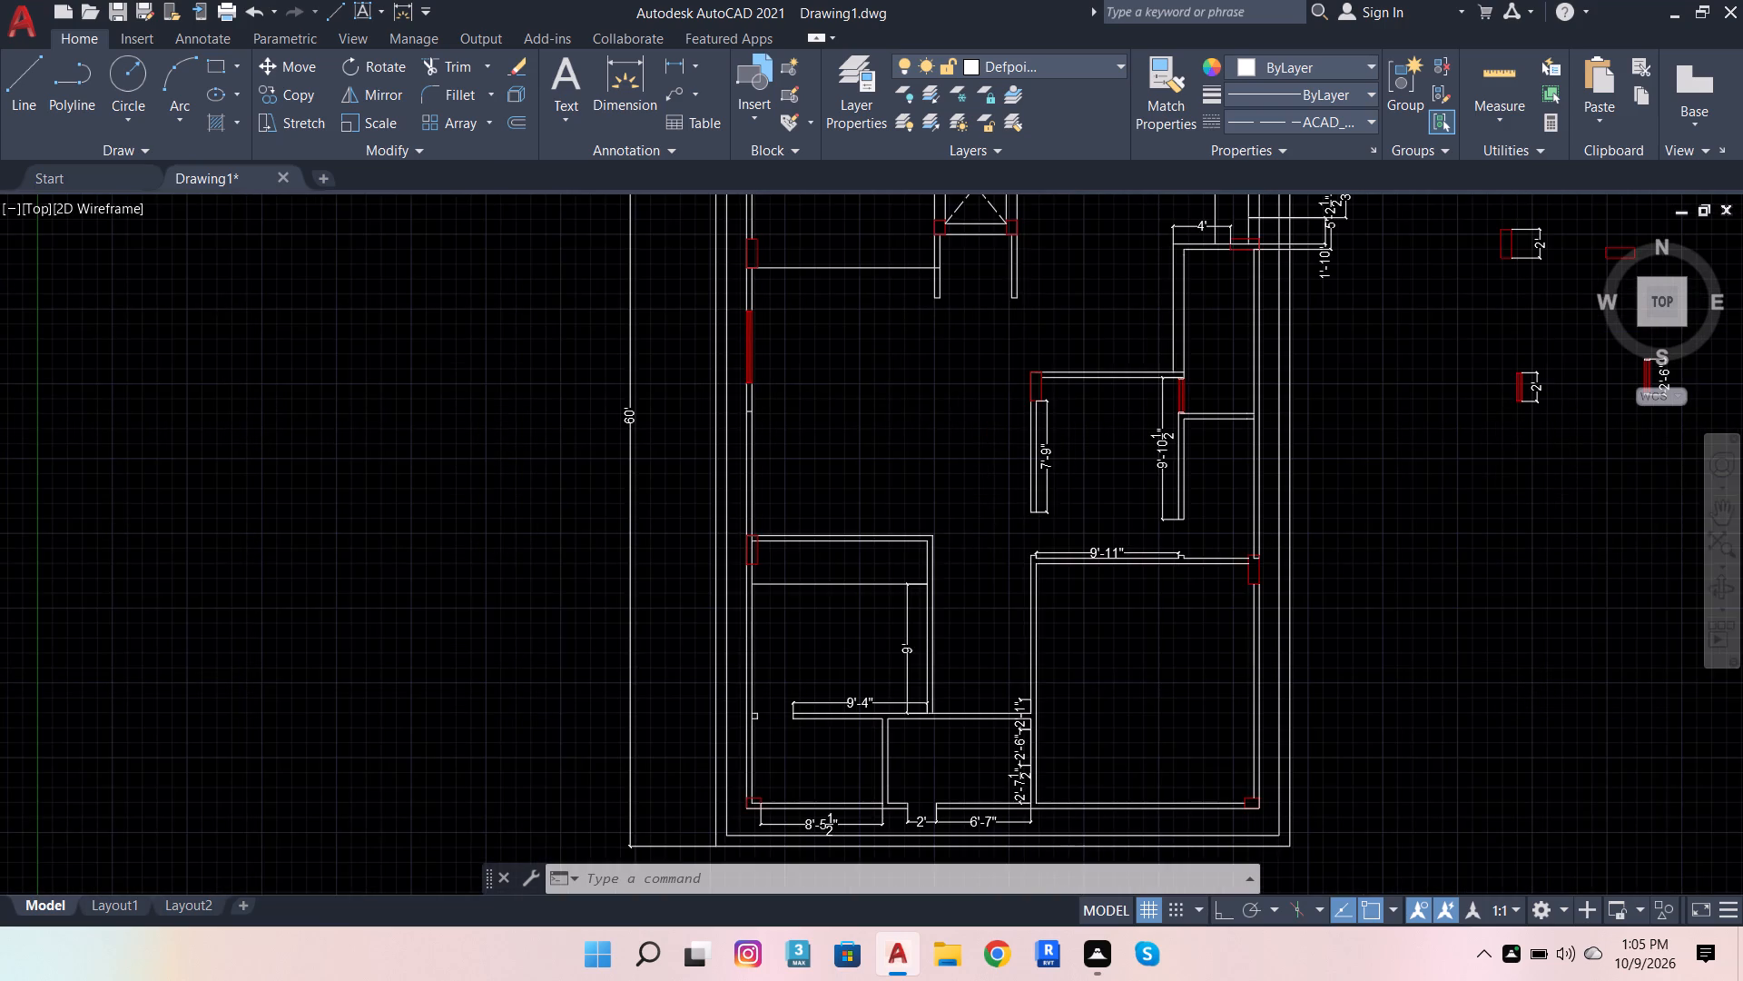
scroll(974, 724, down, 2)
scroll(1338, 452, up, 2)
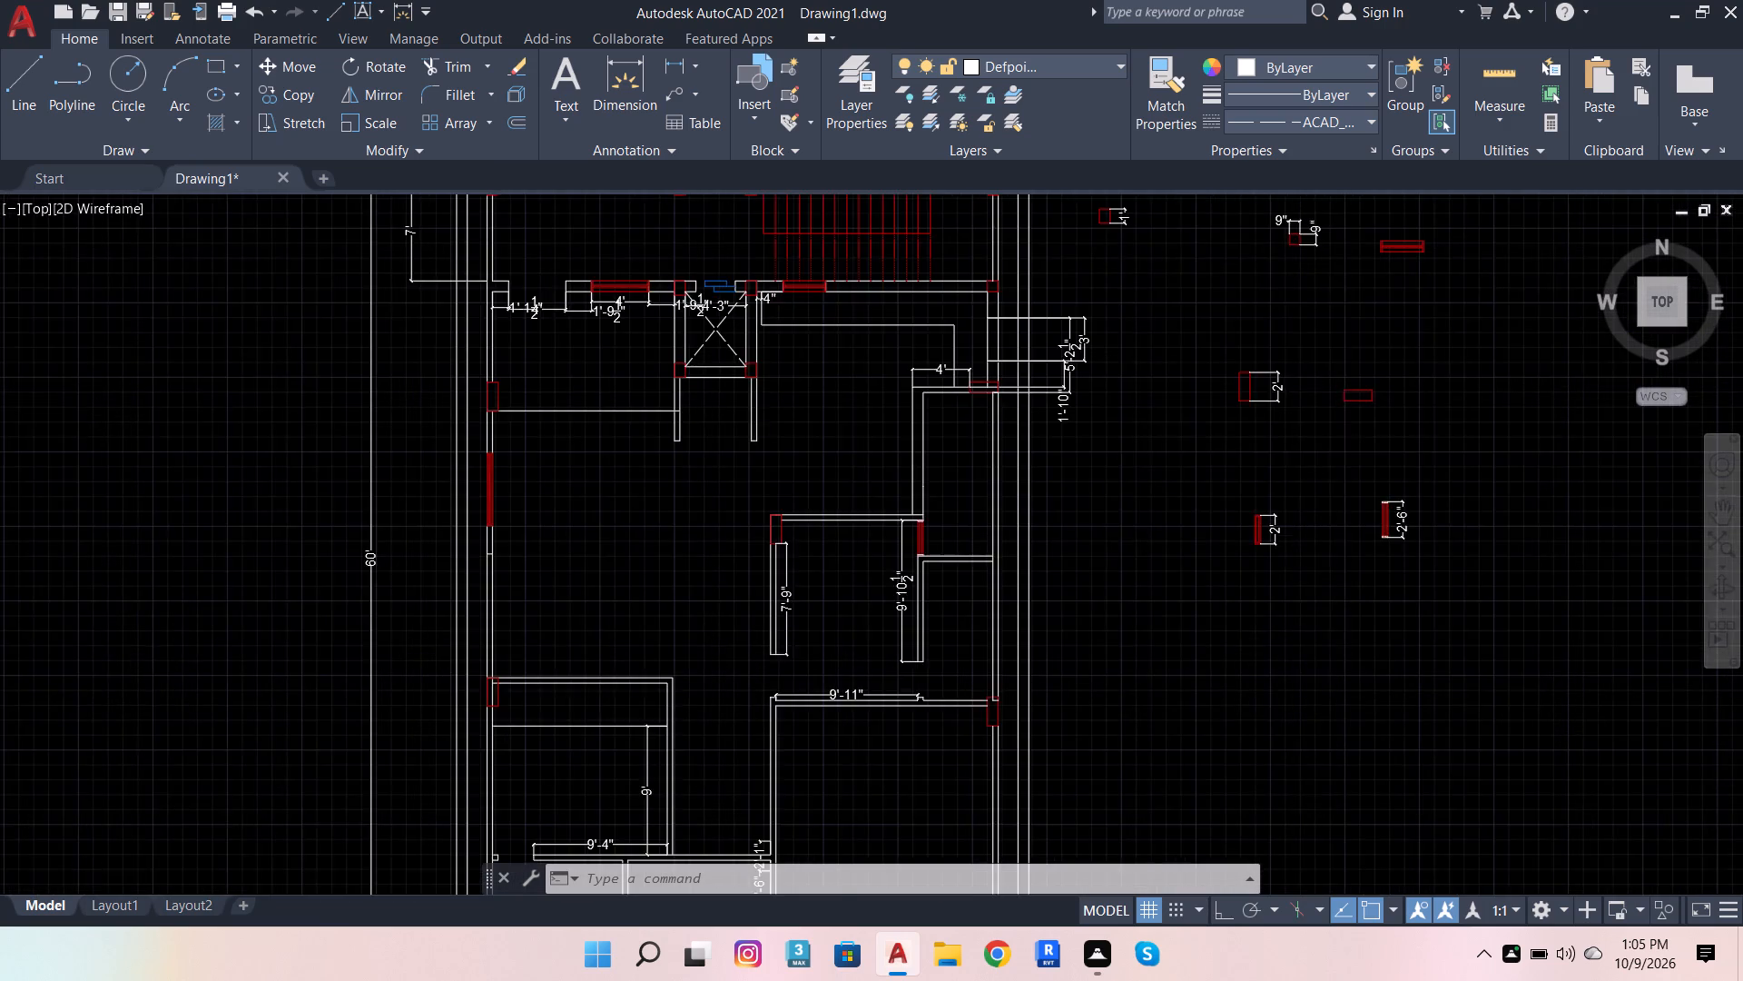
scroll(1197, 660, up, 1)
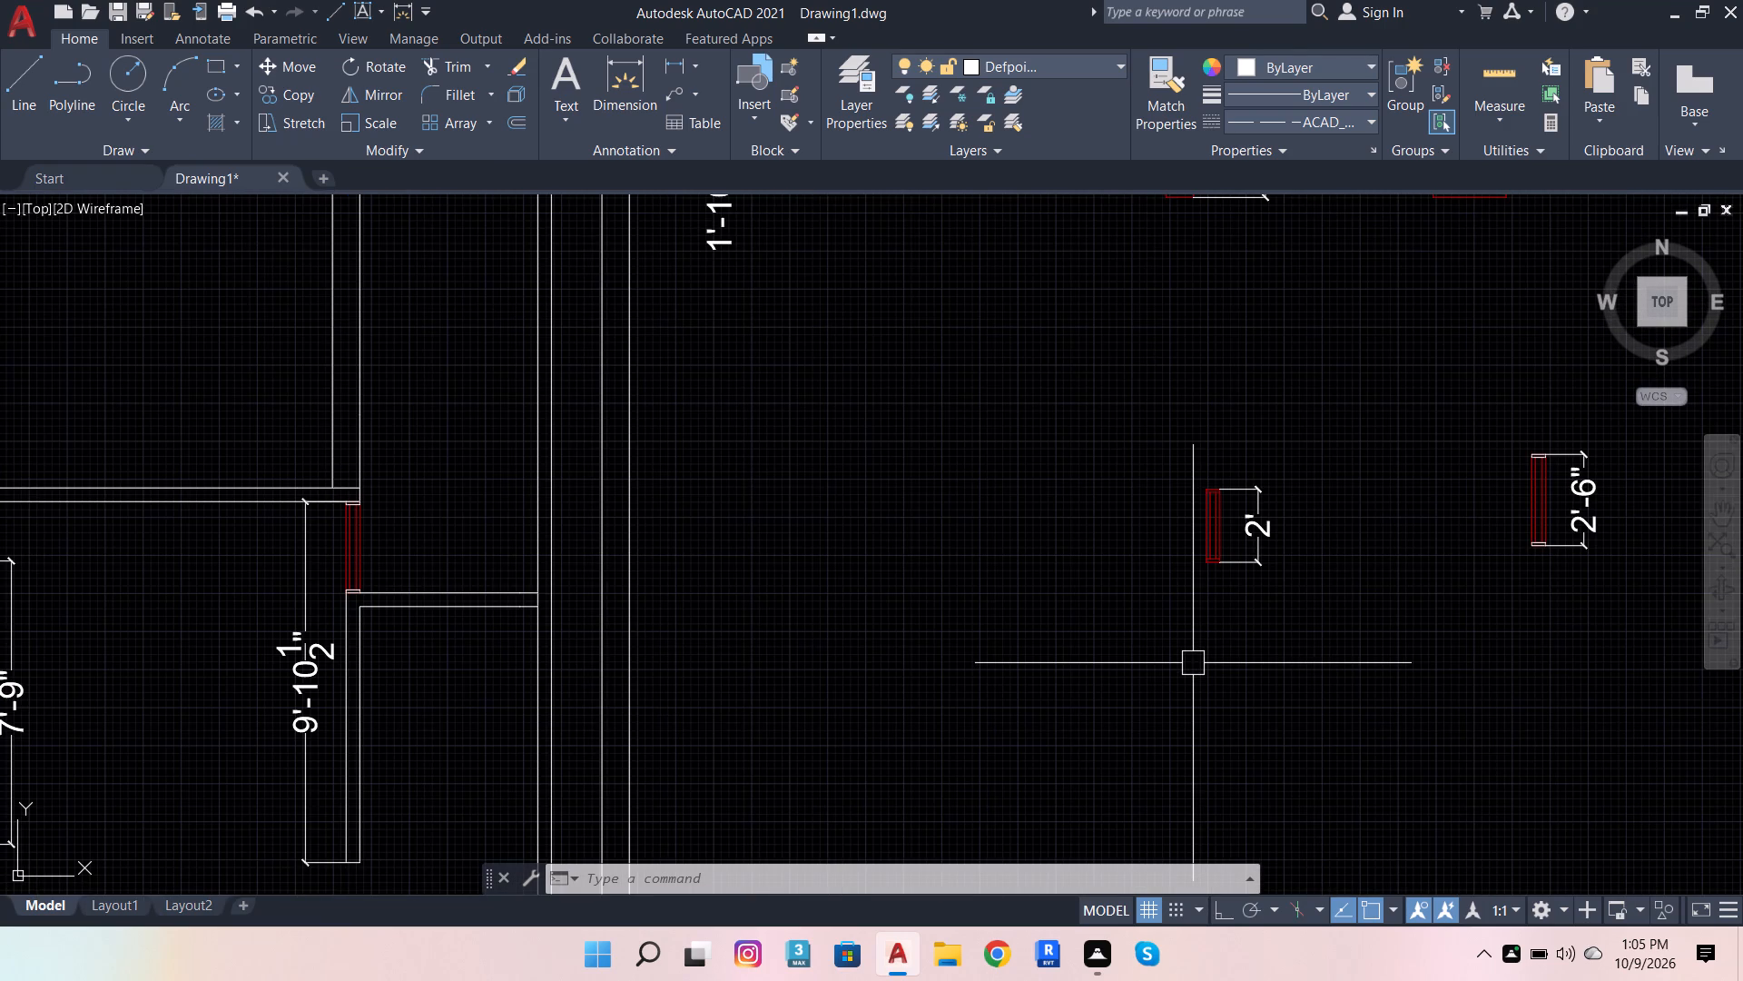
Rotate the undimensioned horizontal framed window symbol beside the plan upright about its lower-right corner.
scroll(1191, 668, down, 3)
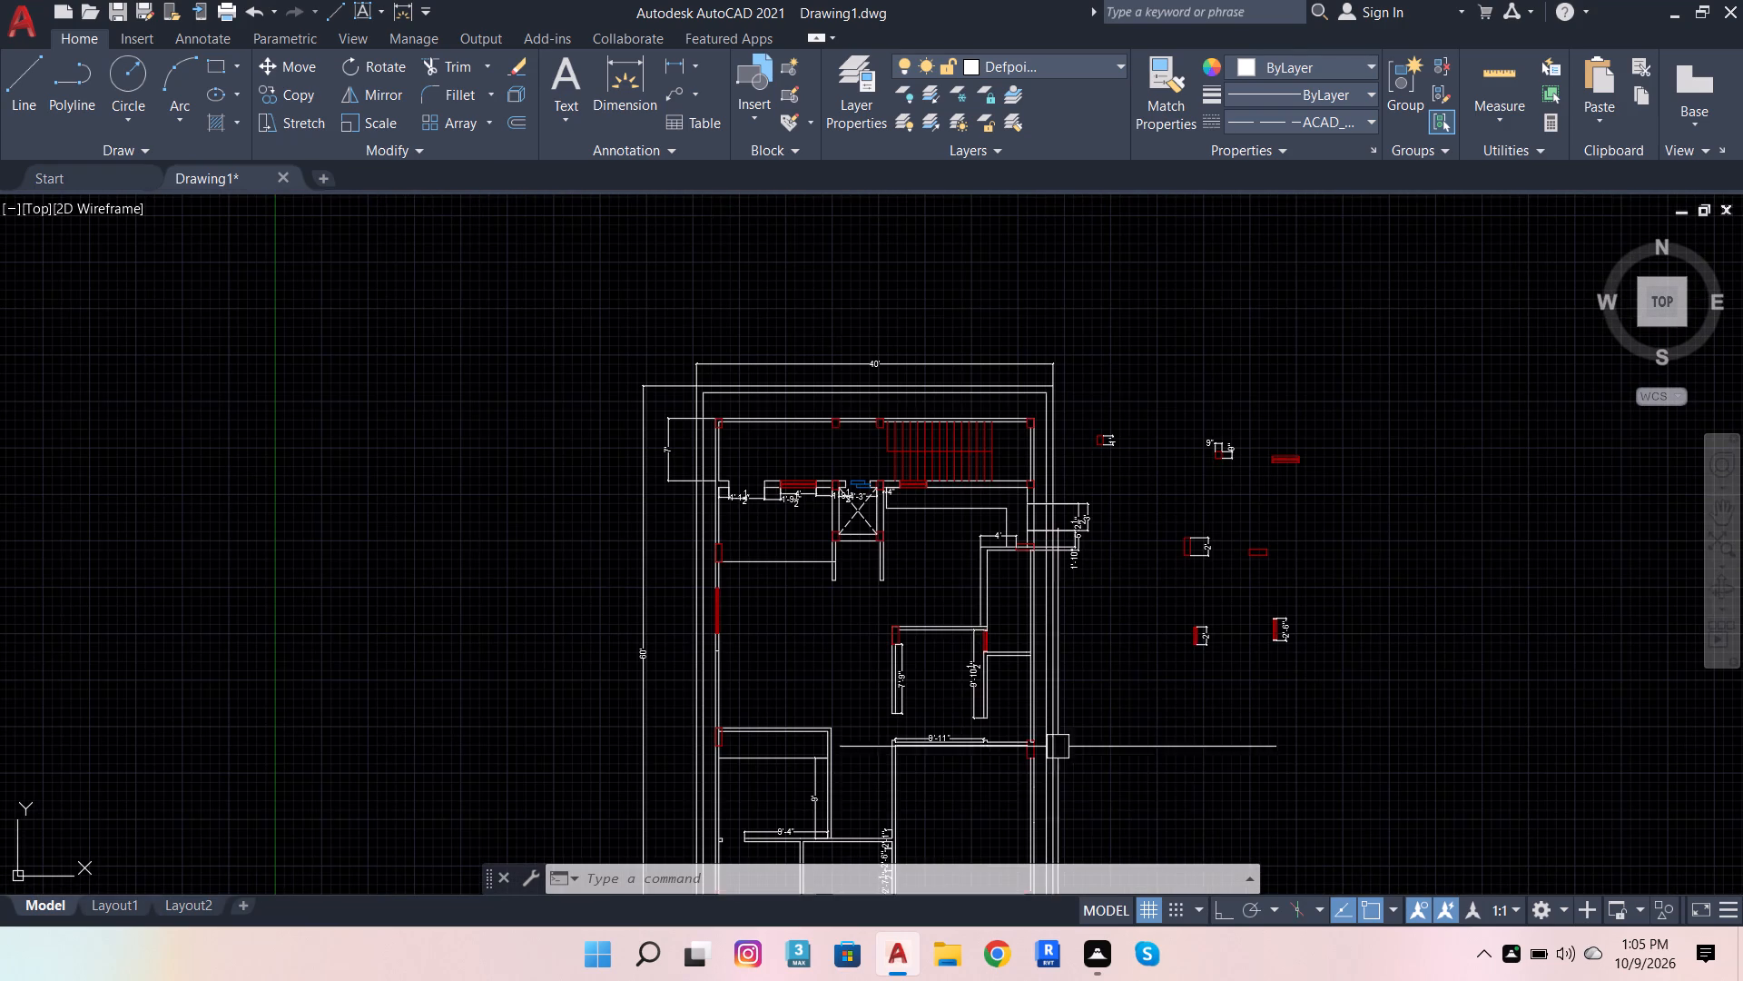
scroll(970, 710, down, 1)
scroll(824, 838, up, 3)
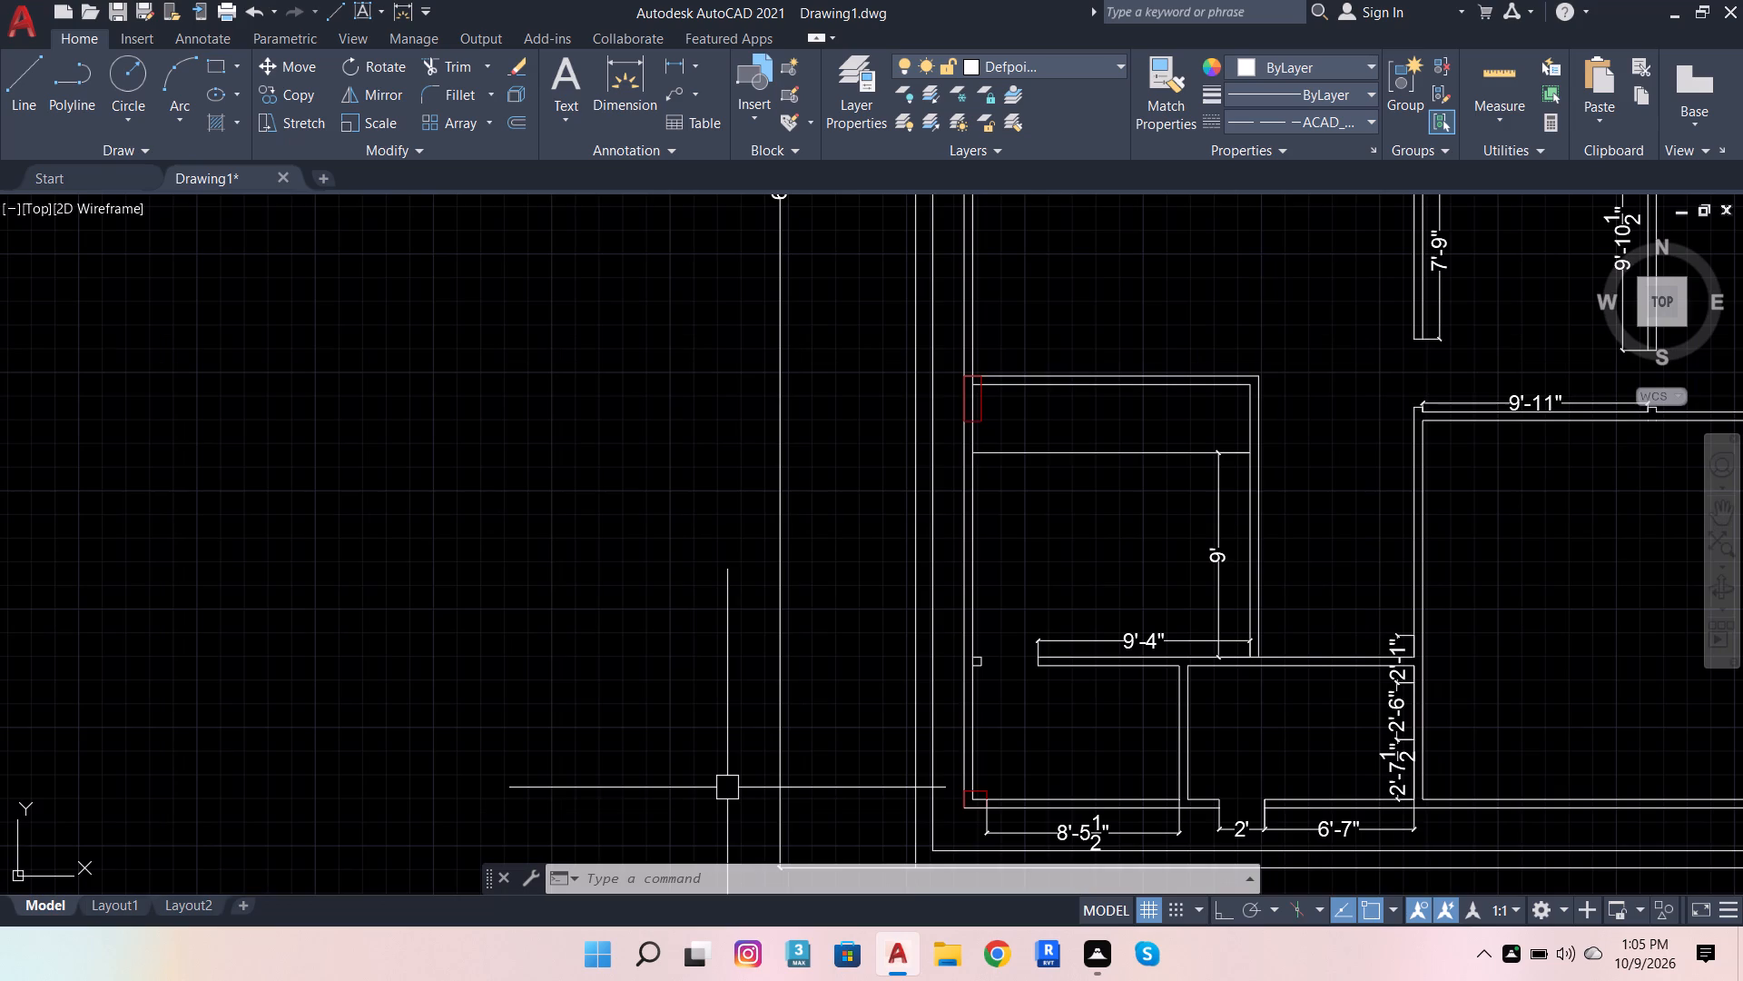
scroll(727, 786, down, 1)
scroll(865, 686, down, 2)
scroll(1209, 466, up, 3)
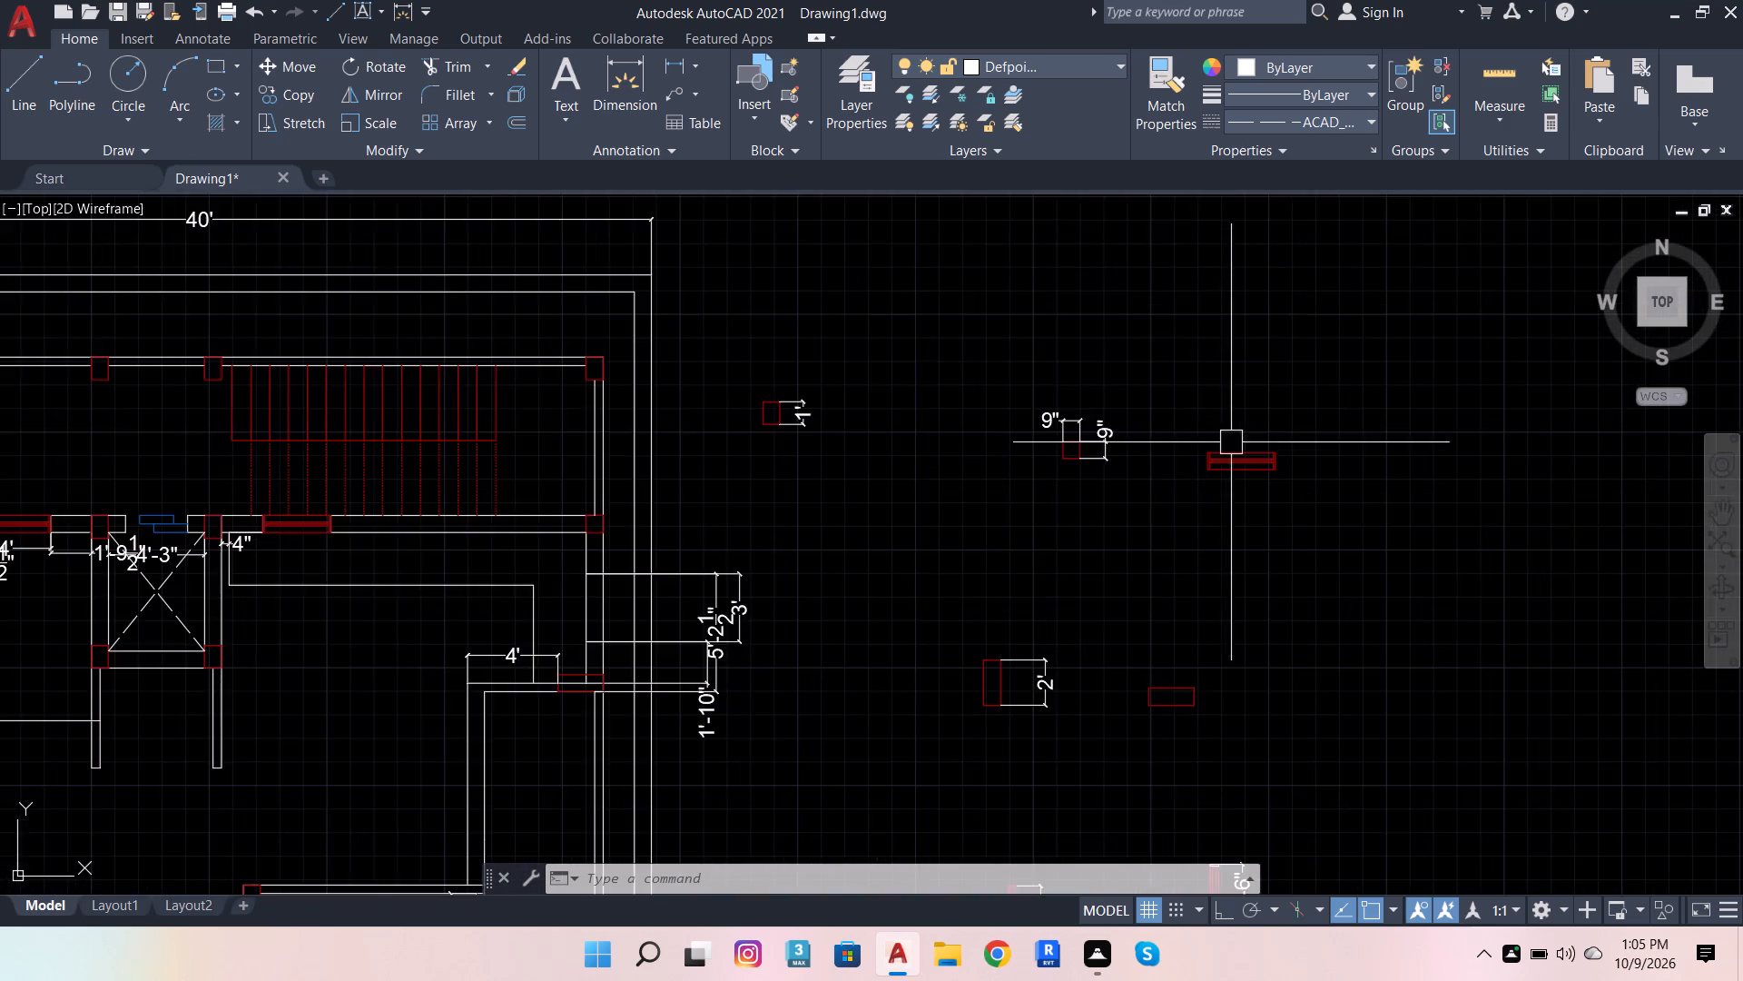
scroll(1231, 442, up, 1)
click(1169, 397)
click(1335, 512)
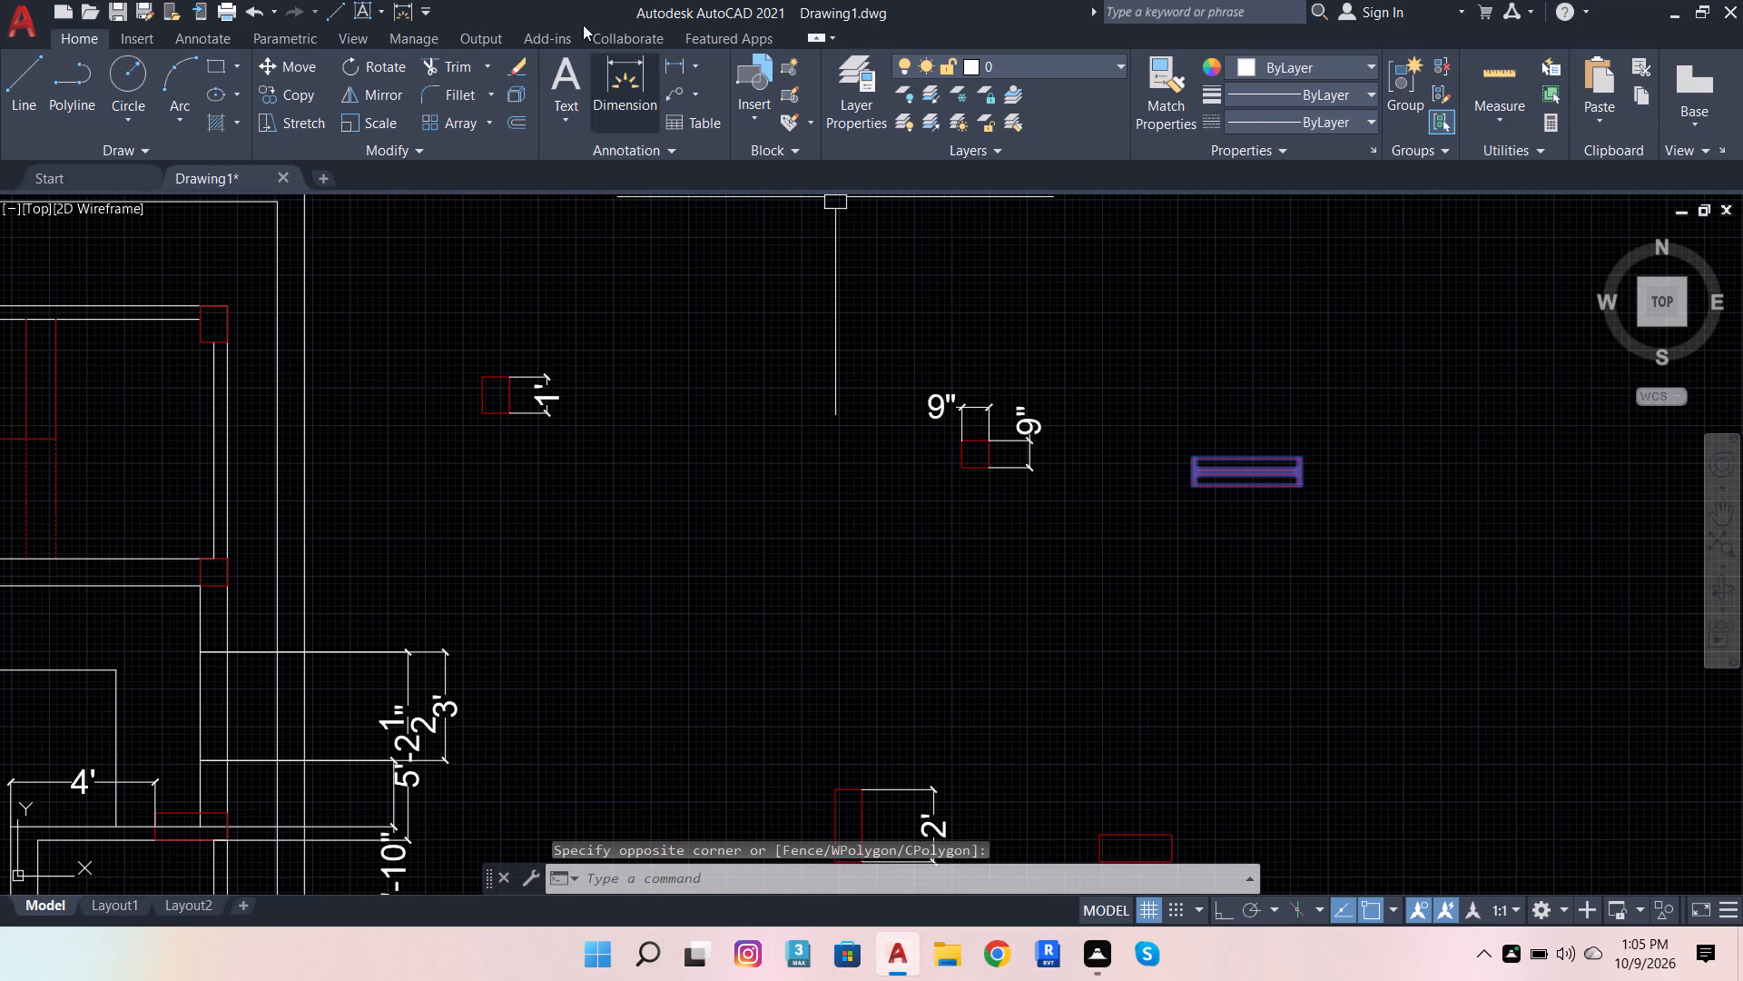
click(374, 60)
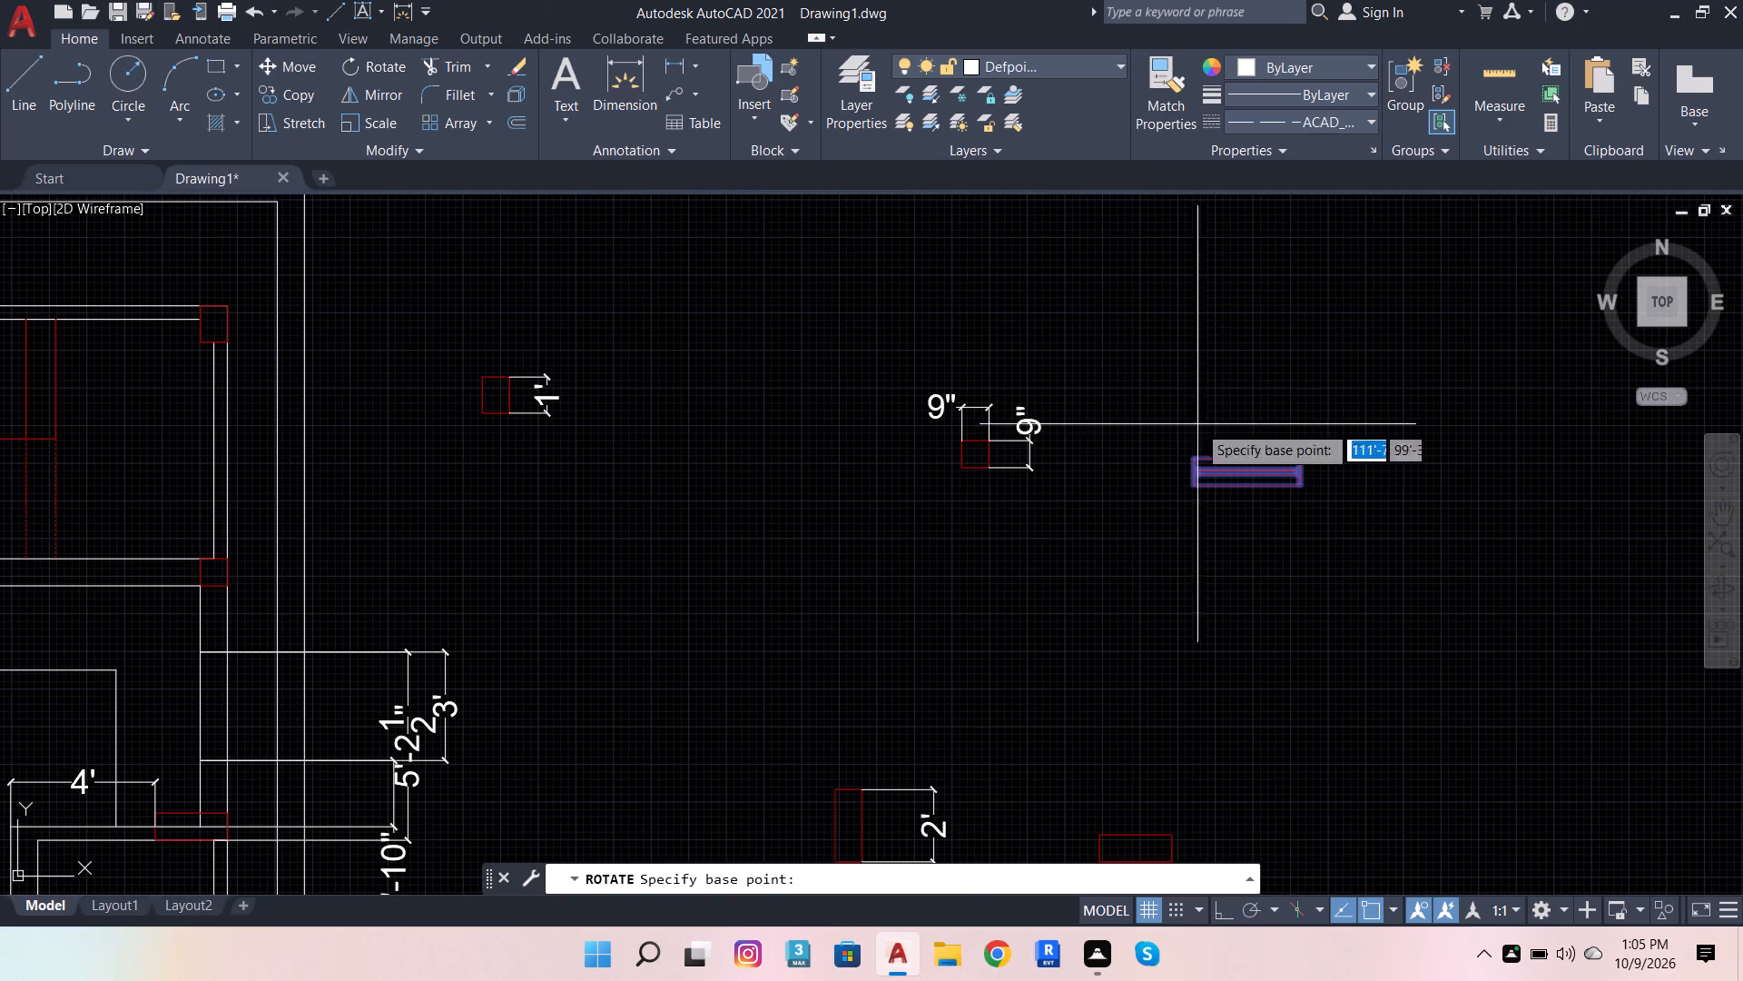
click(1299, 491)
click(1288, 554)
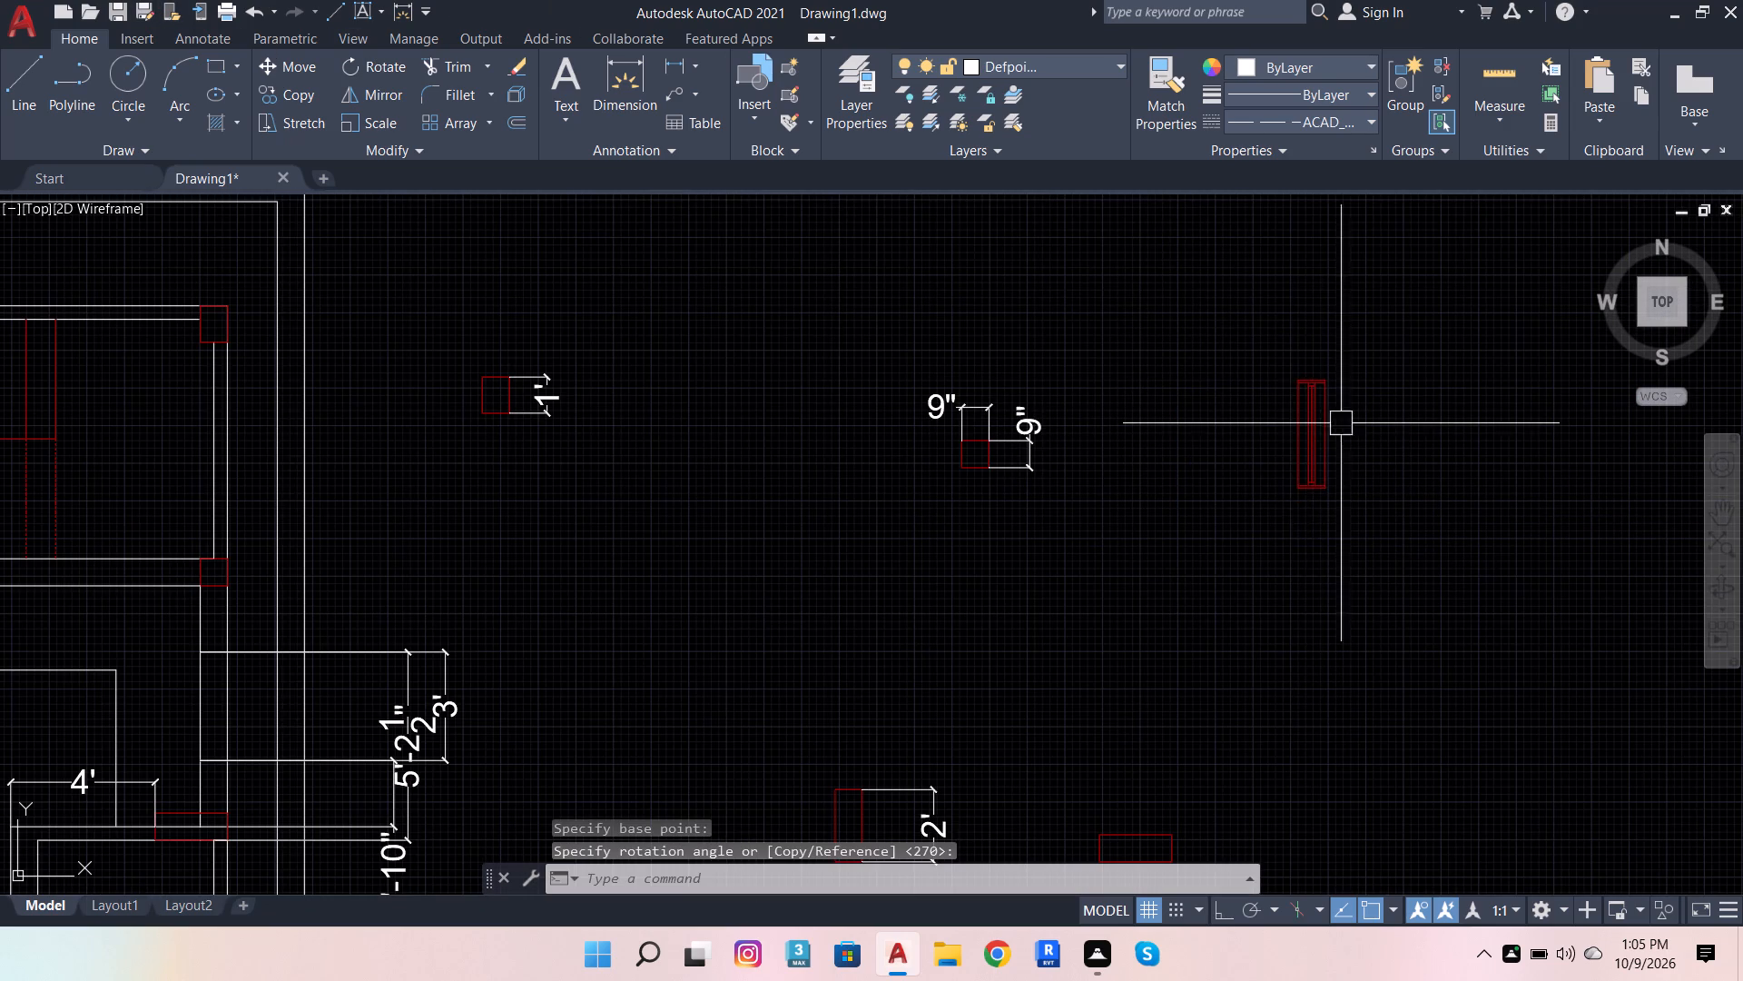
Copy the upright window by its lower-right corner into the left exterior wall, onto the wall stub's upper inner corner opposite the 9'-4" wall.
click(1278, 323)
click(1495, 596)
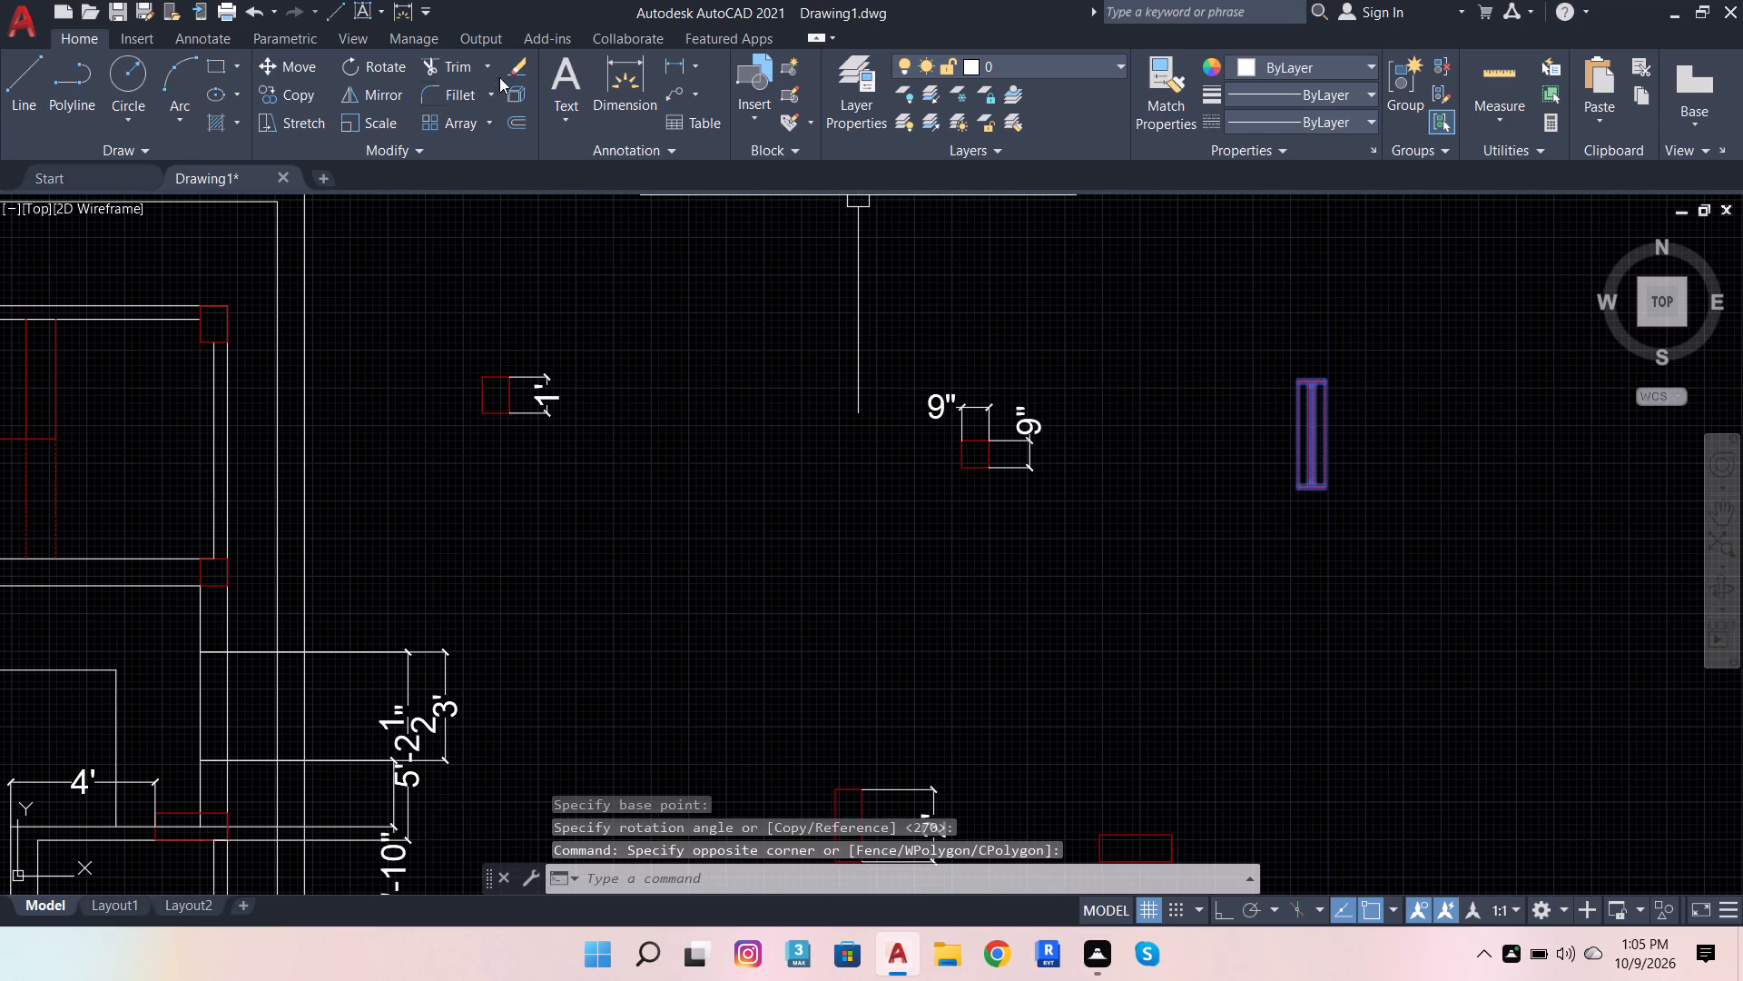
click(291, 92)
click(1329, 493)
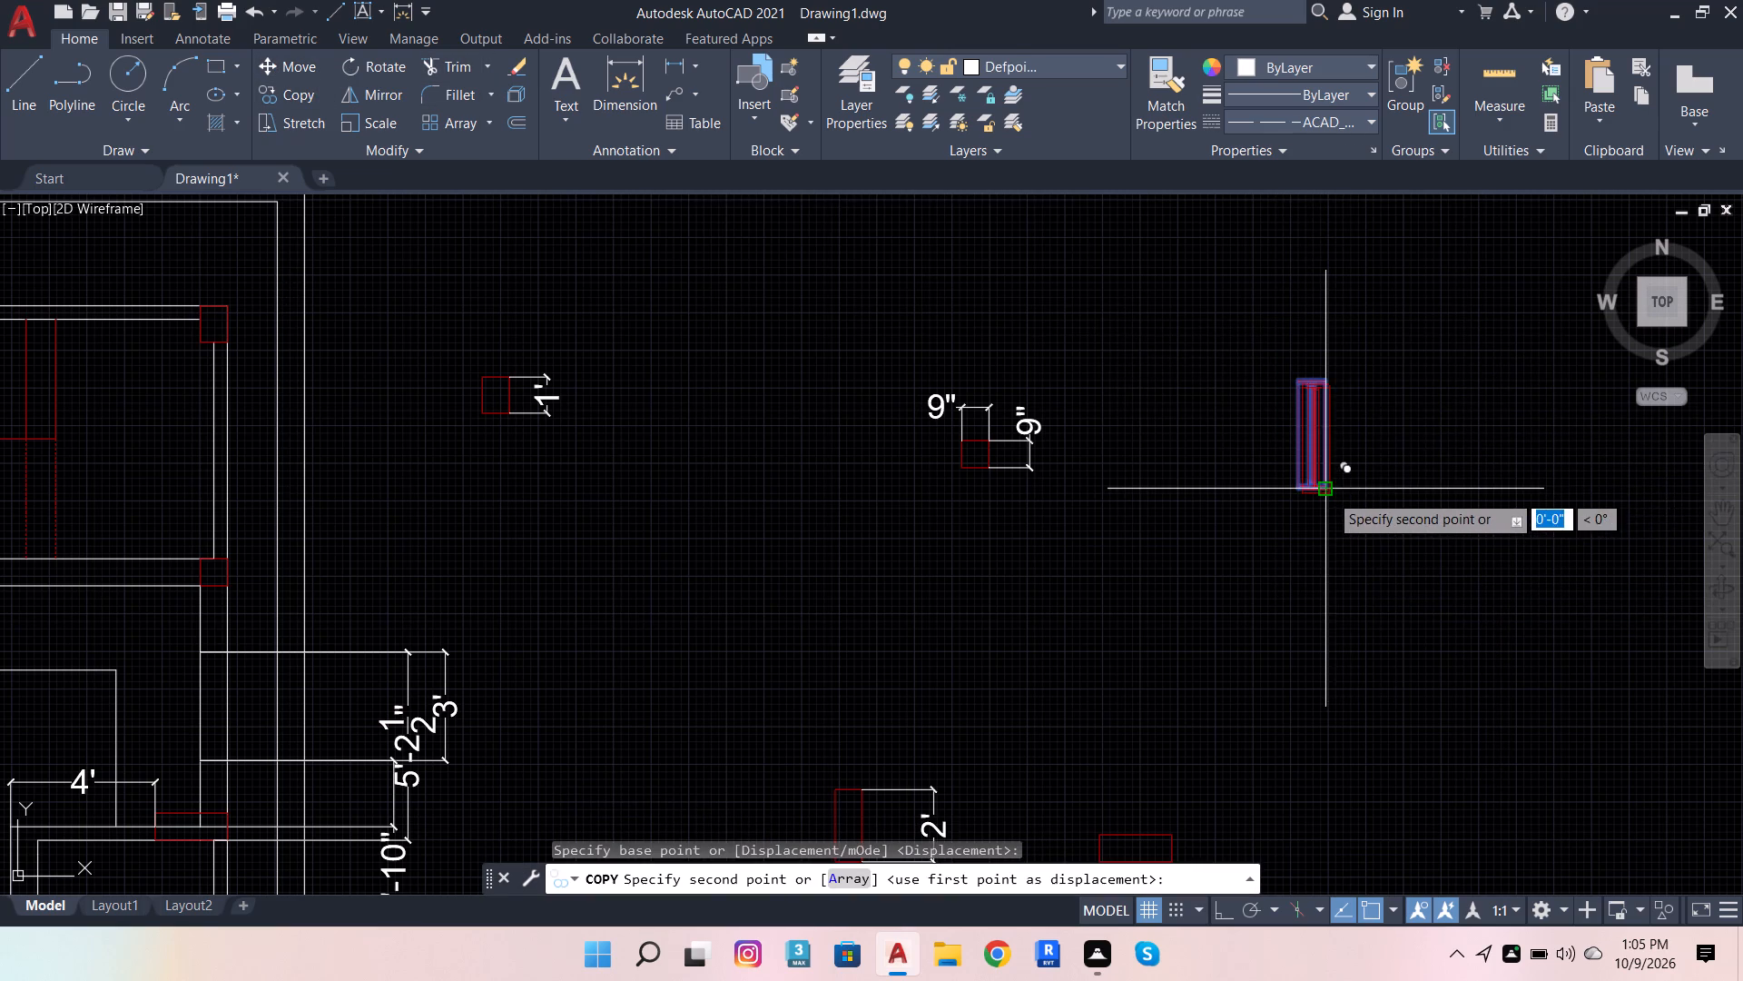
scroll(1443, 475, down, 6)
scroll(1343, 577, up, 5)
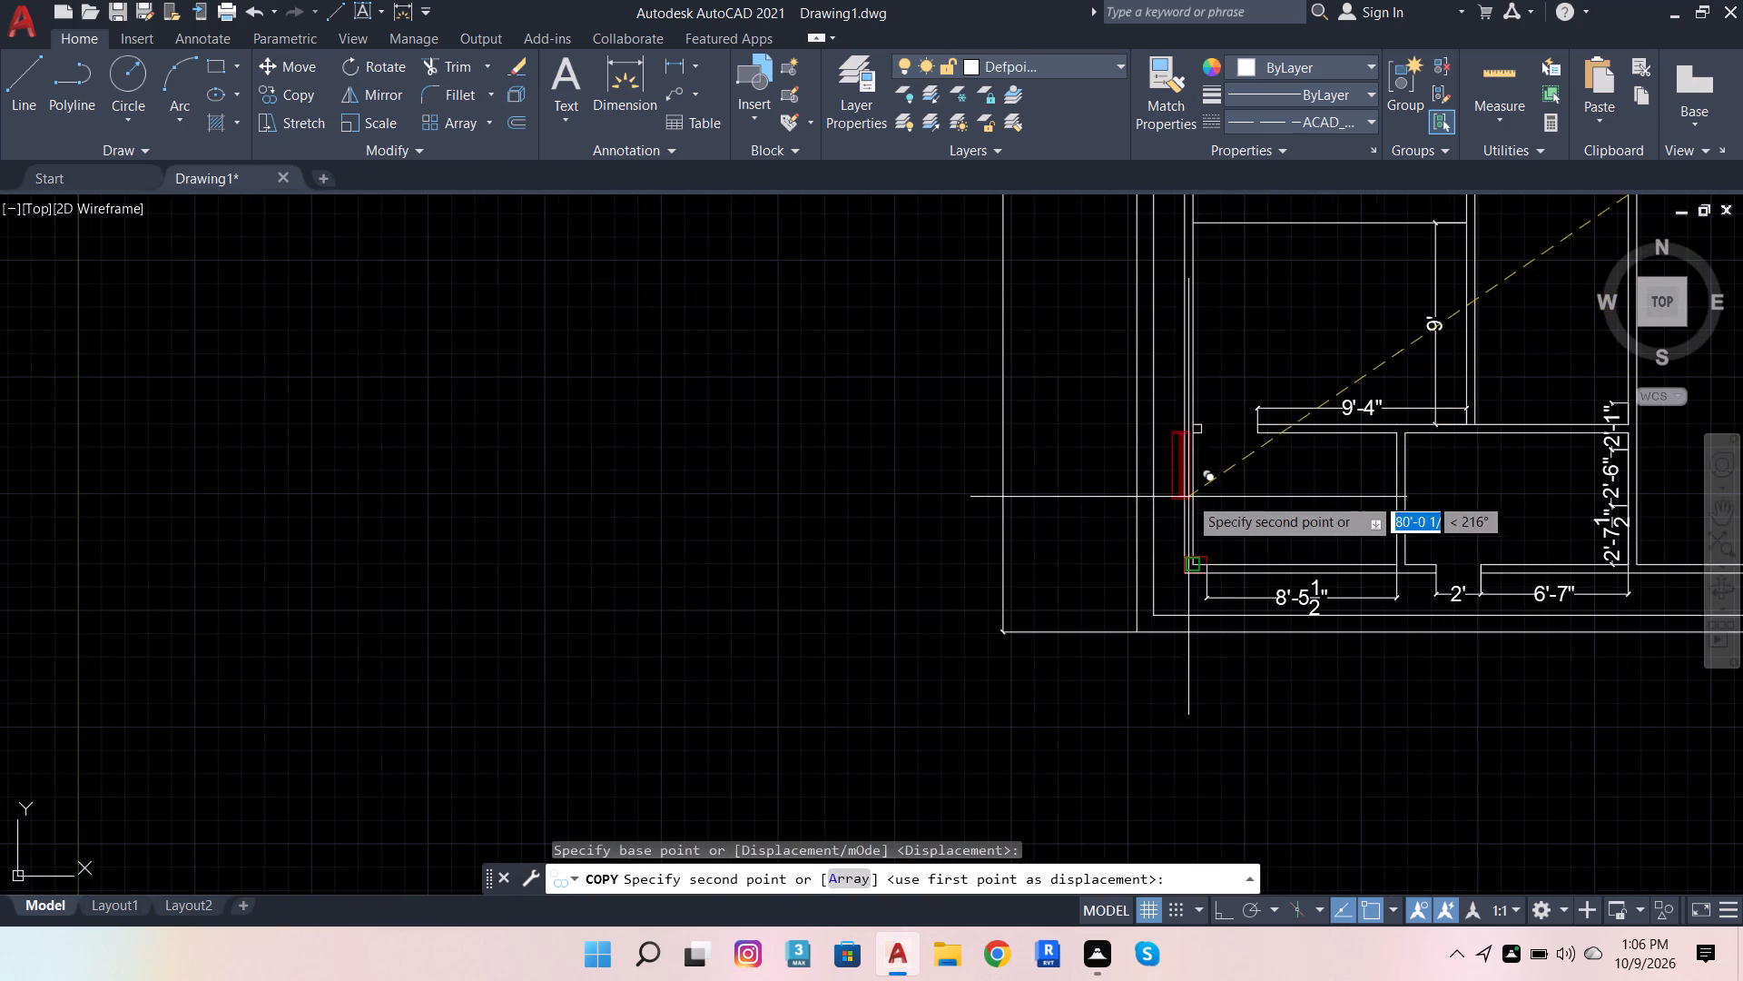
scroll(1189, 417, up, 3)
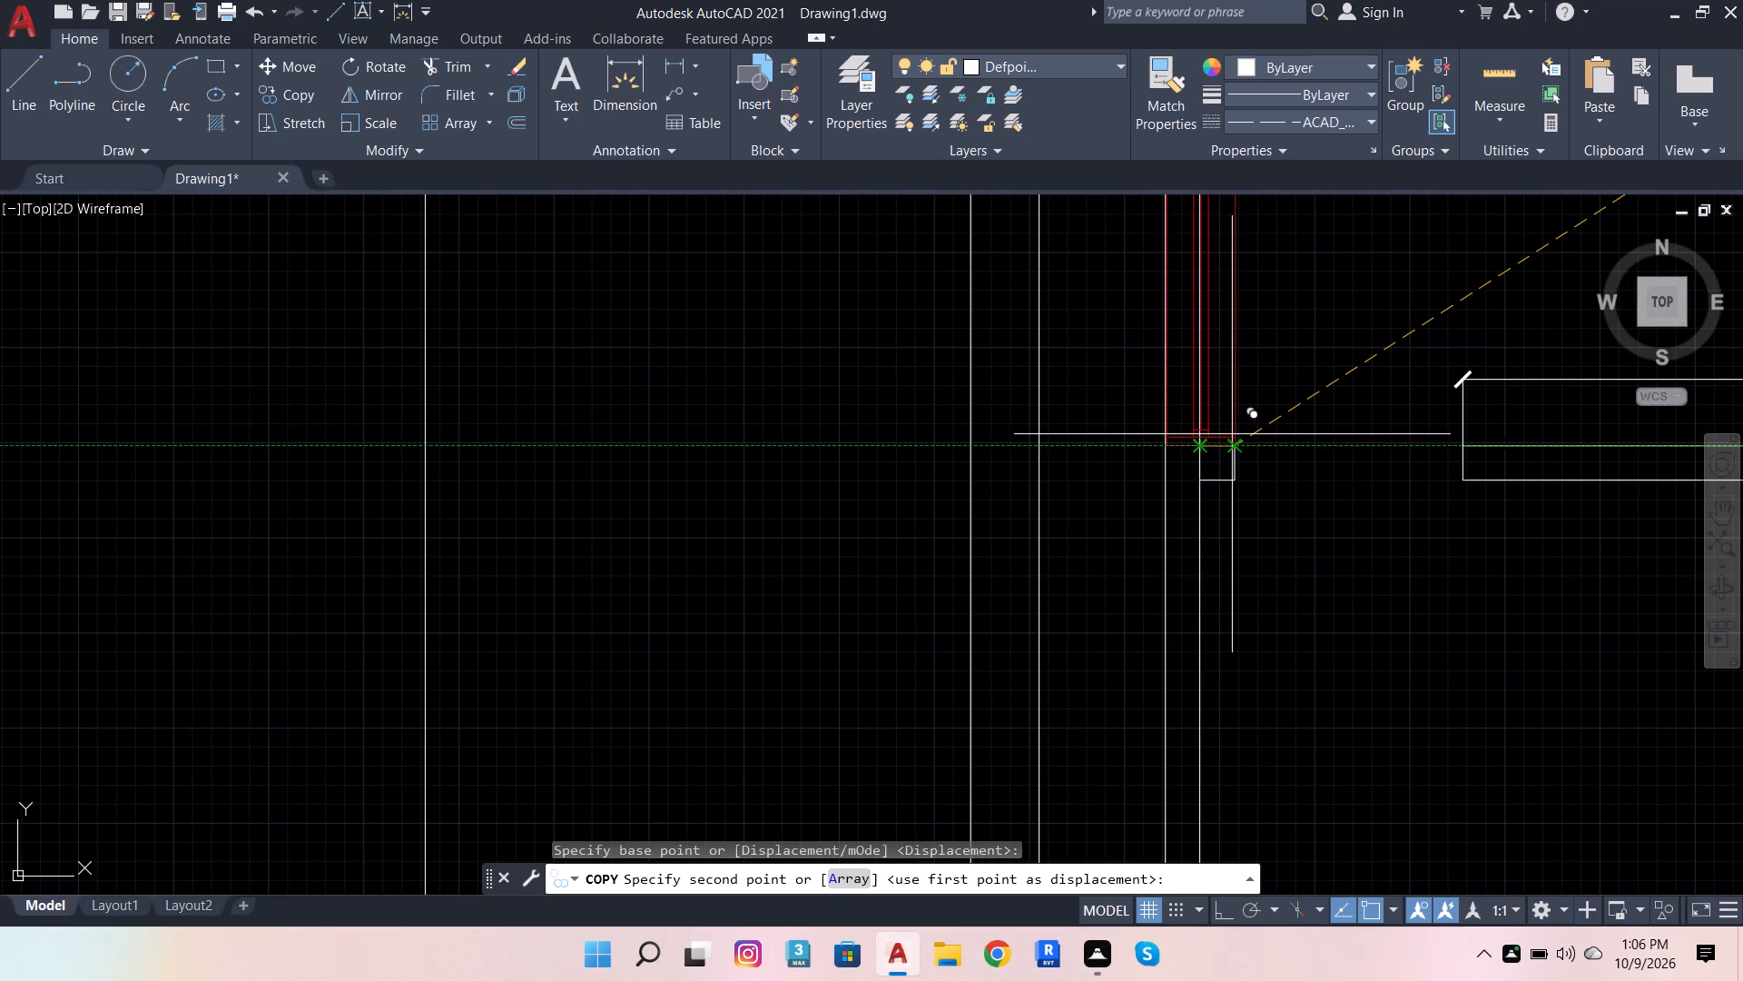
scroll(1233, 434, up, 2)
click(1239, 465)
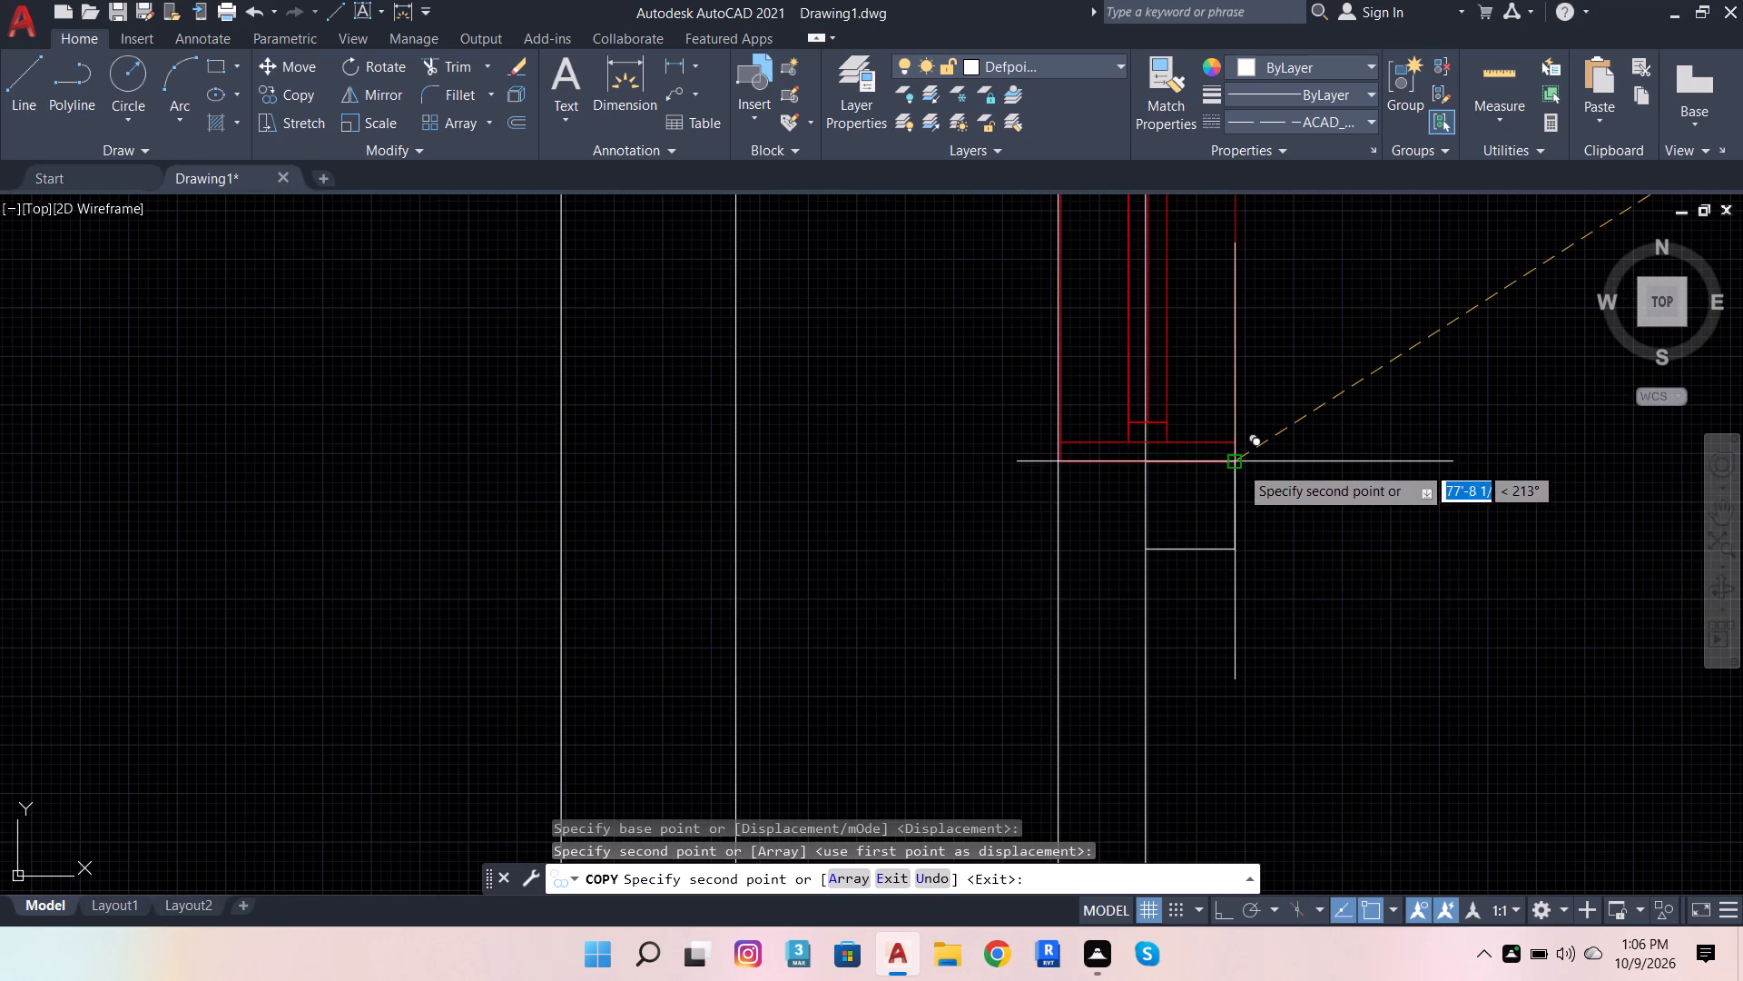
scroll(1244, 513, down, 3)
key(Escape)
scroll(1079, 599, down, 1)
scroll(1162, 470, up, 3)
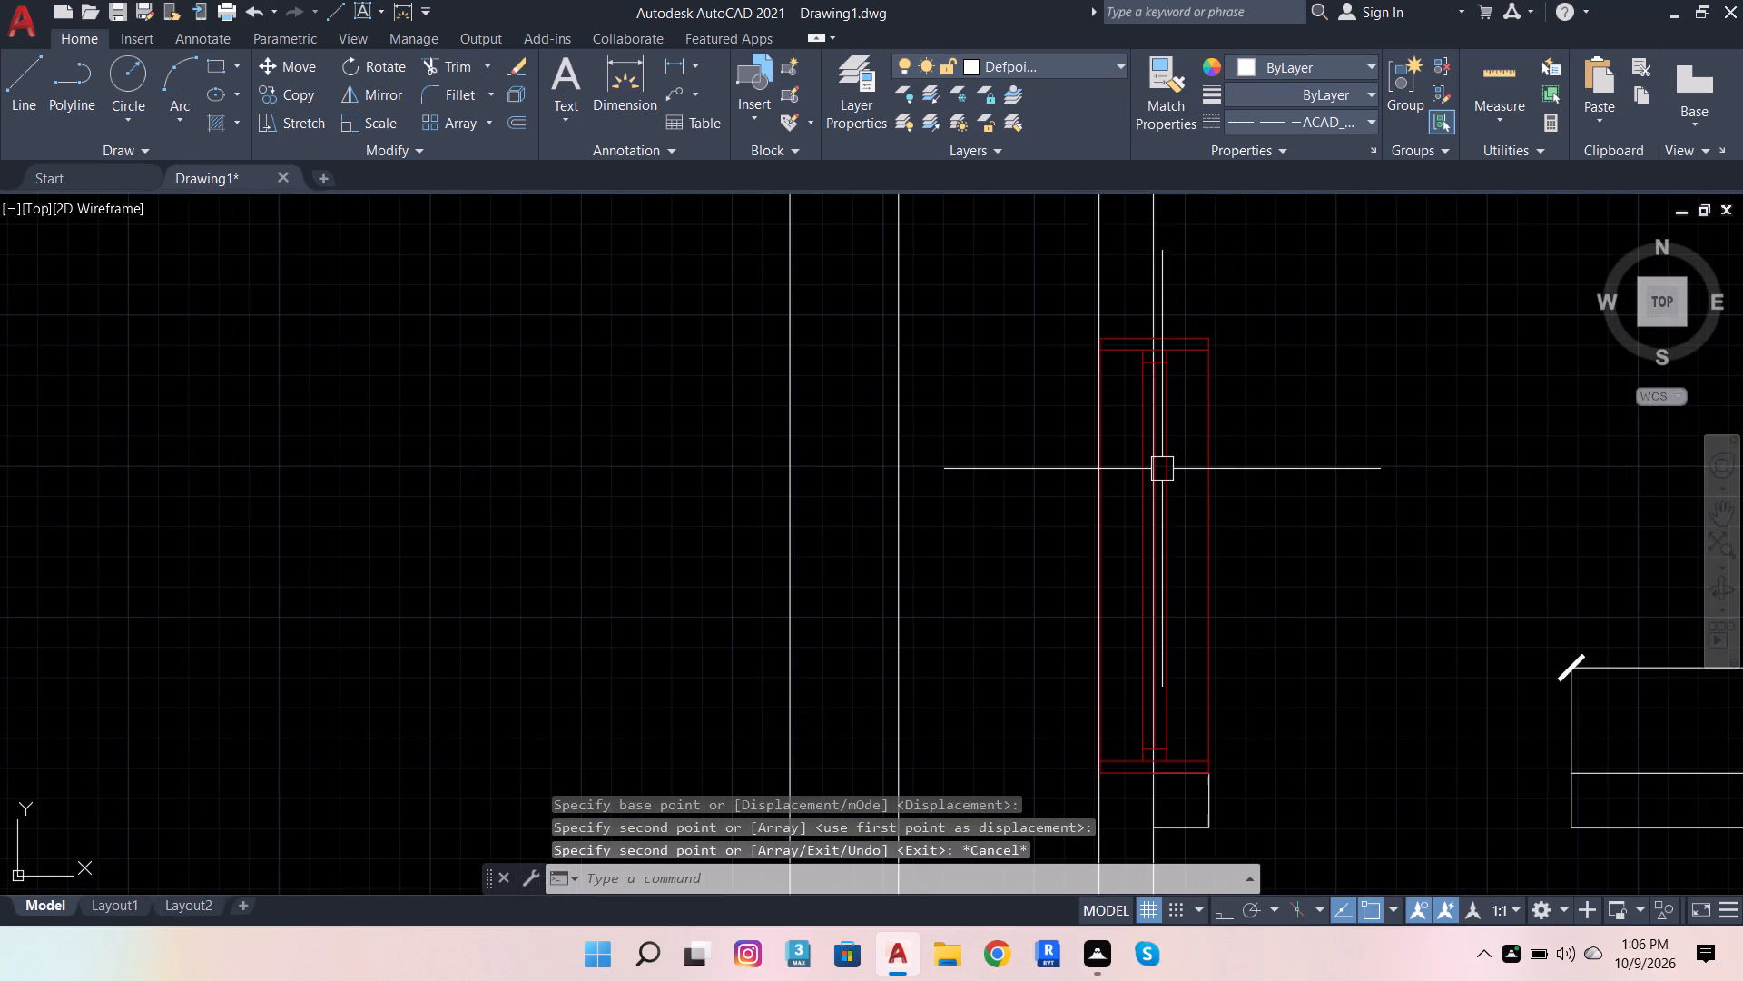
scroll(1178, 456, down, 3)
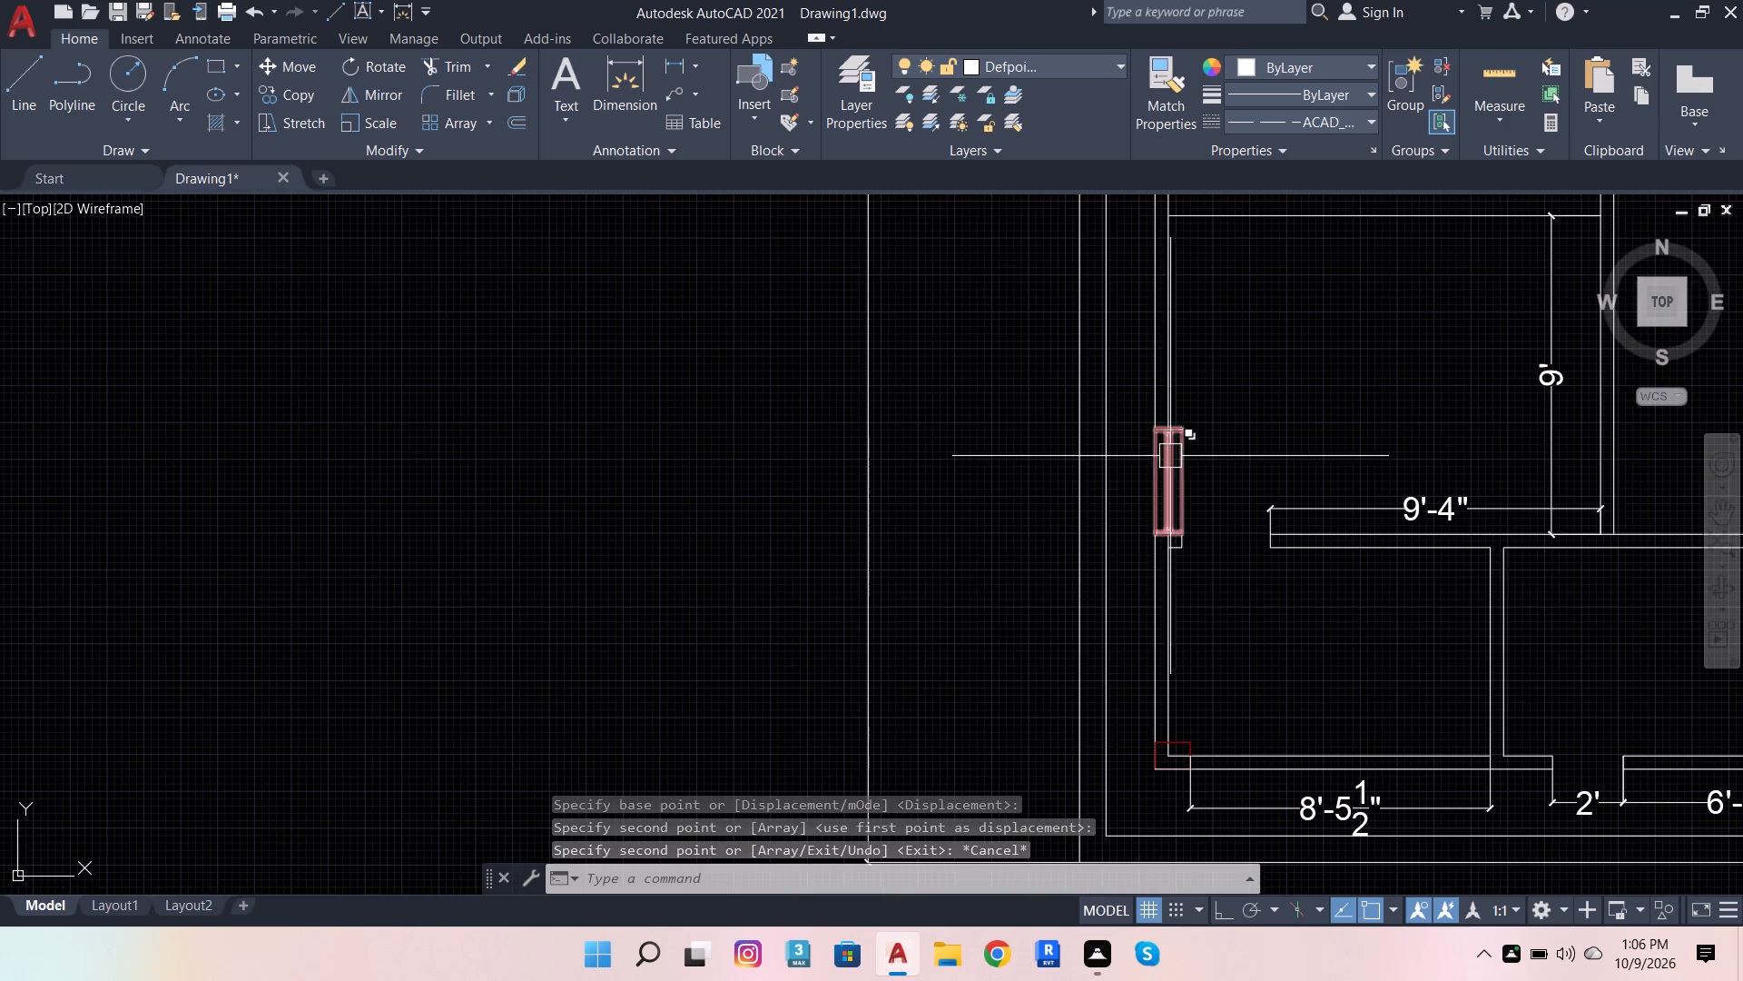
scroll(1187, 445, up, 2)
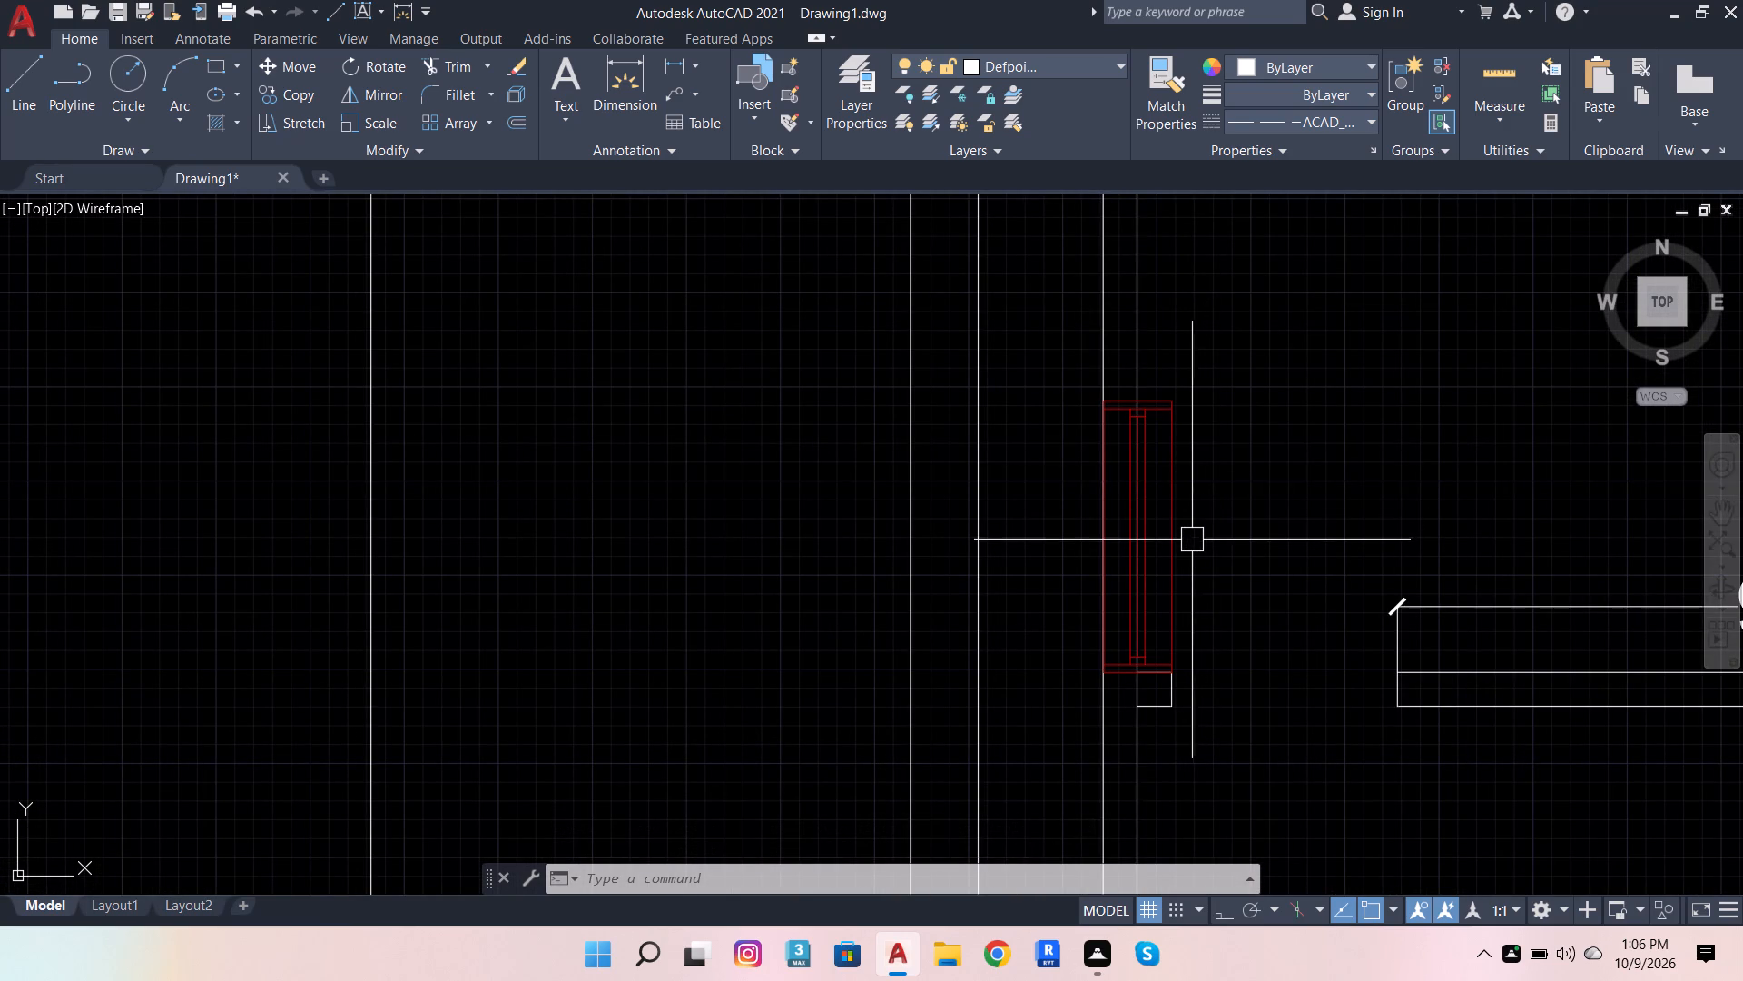
key(Escape)
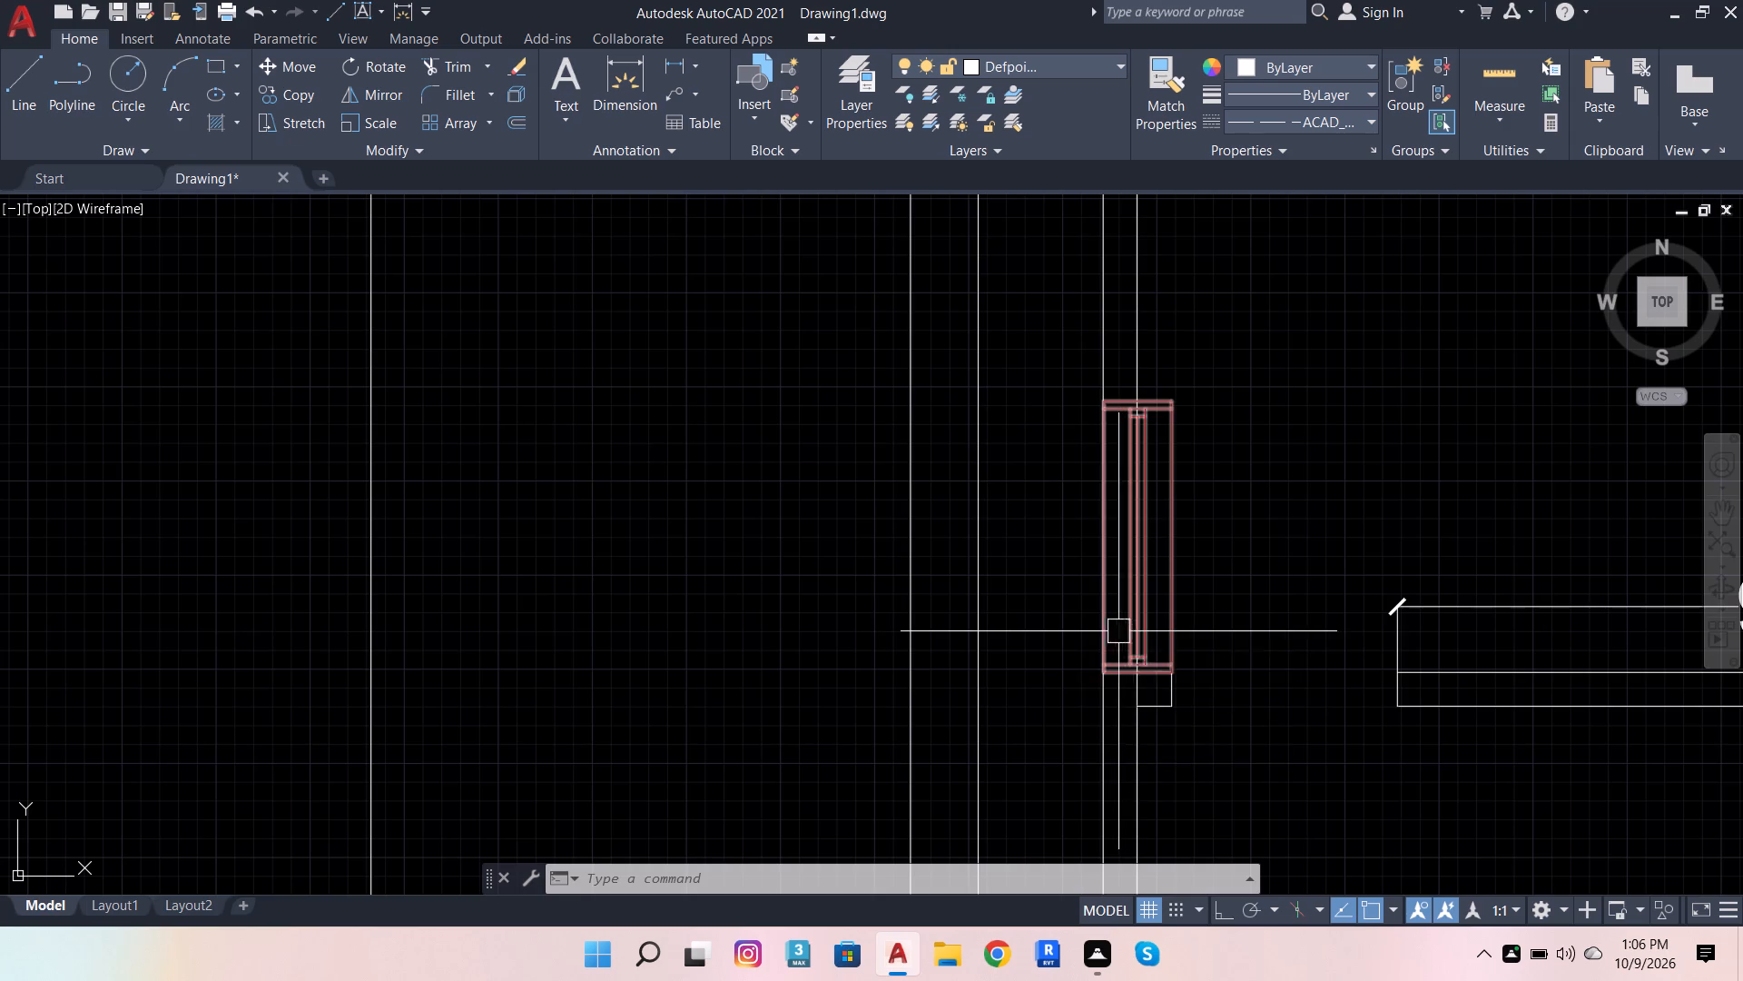
Save the drawing as "Drawing1 day 0.3" in the work folder inside fuji interior on drive D.
scroll(1132, 483, down, 4)
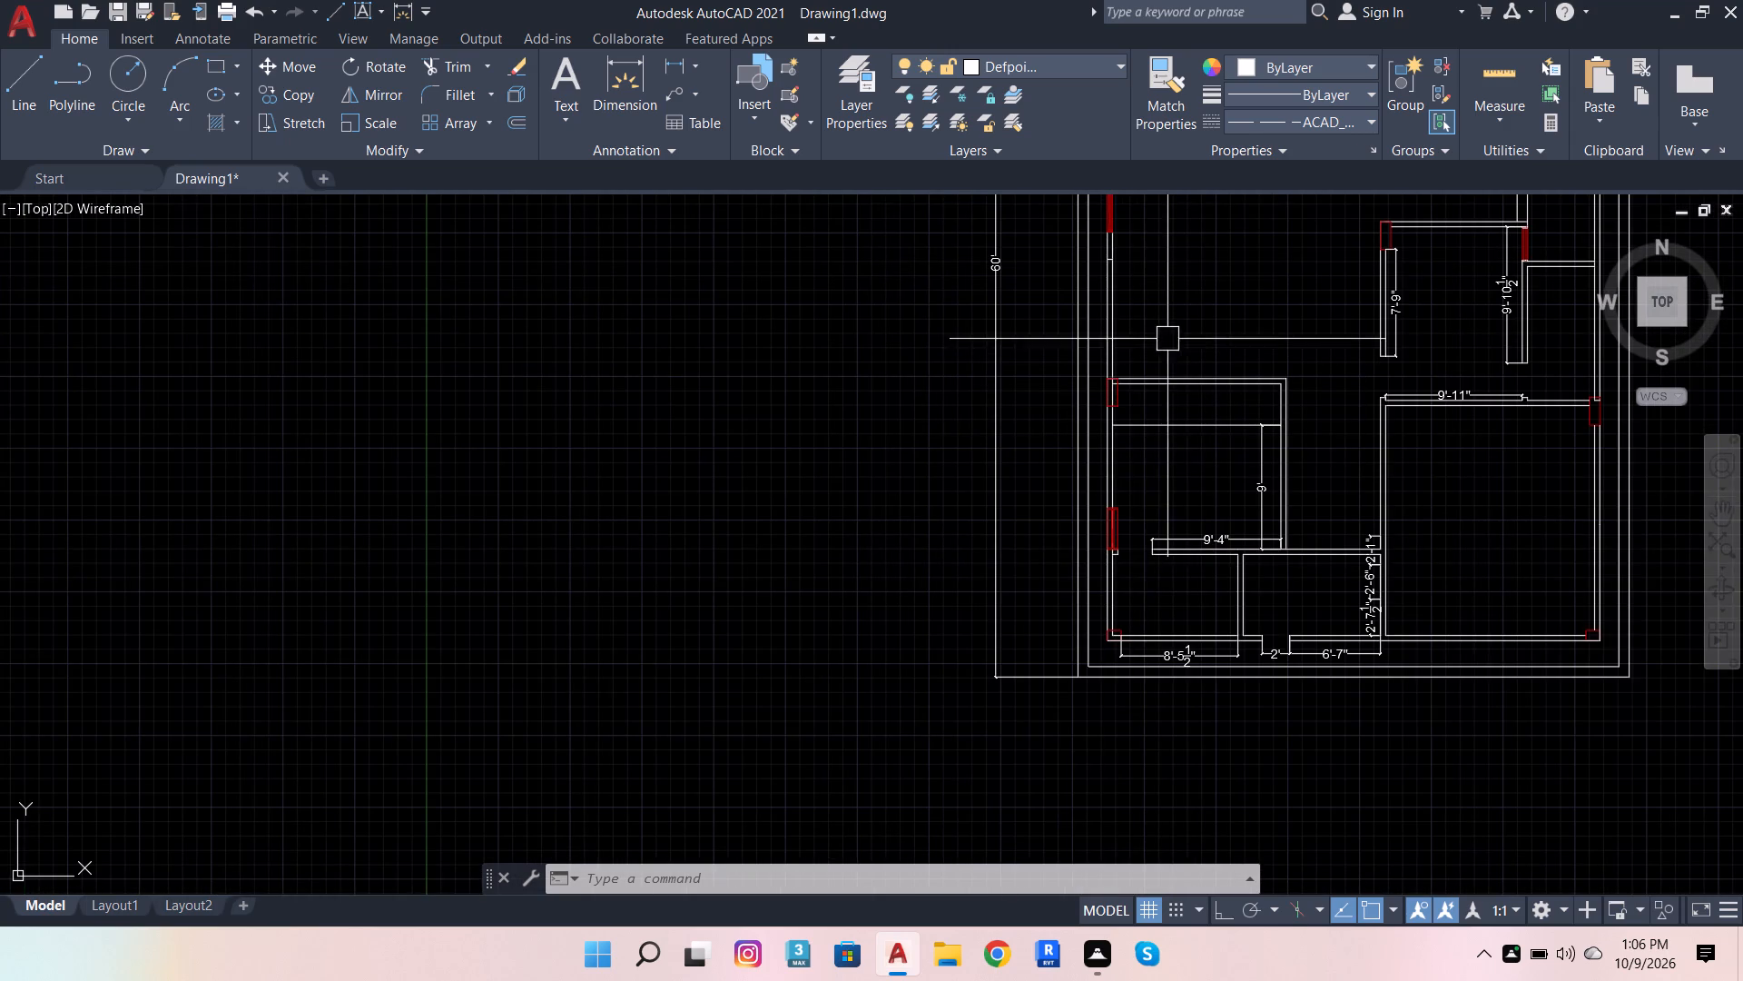
key(ctrl+s)
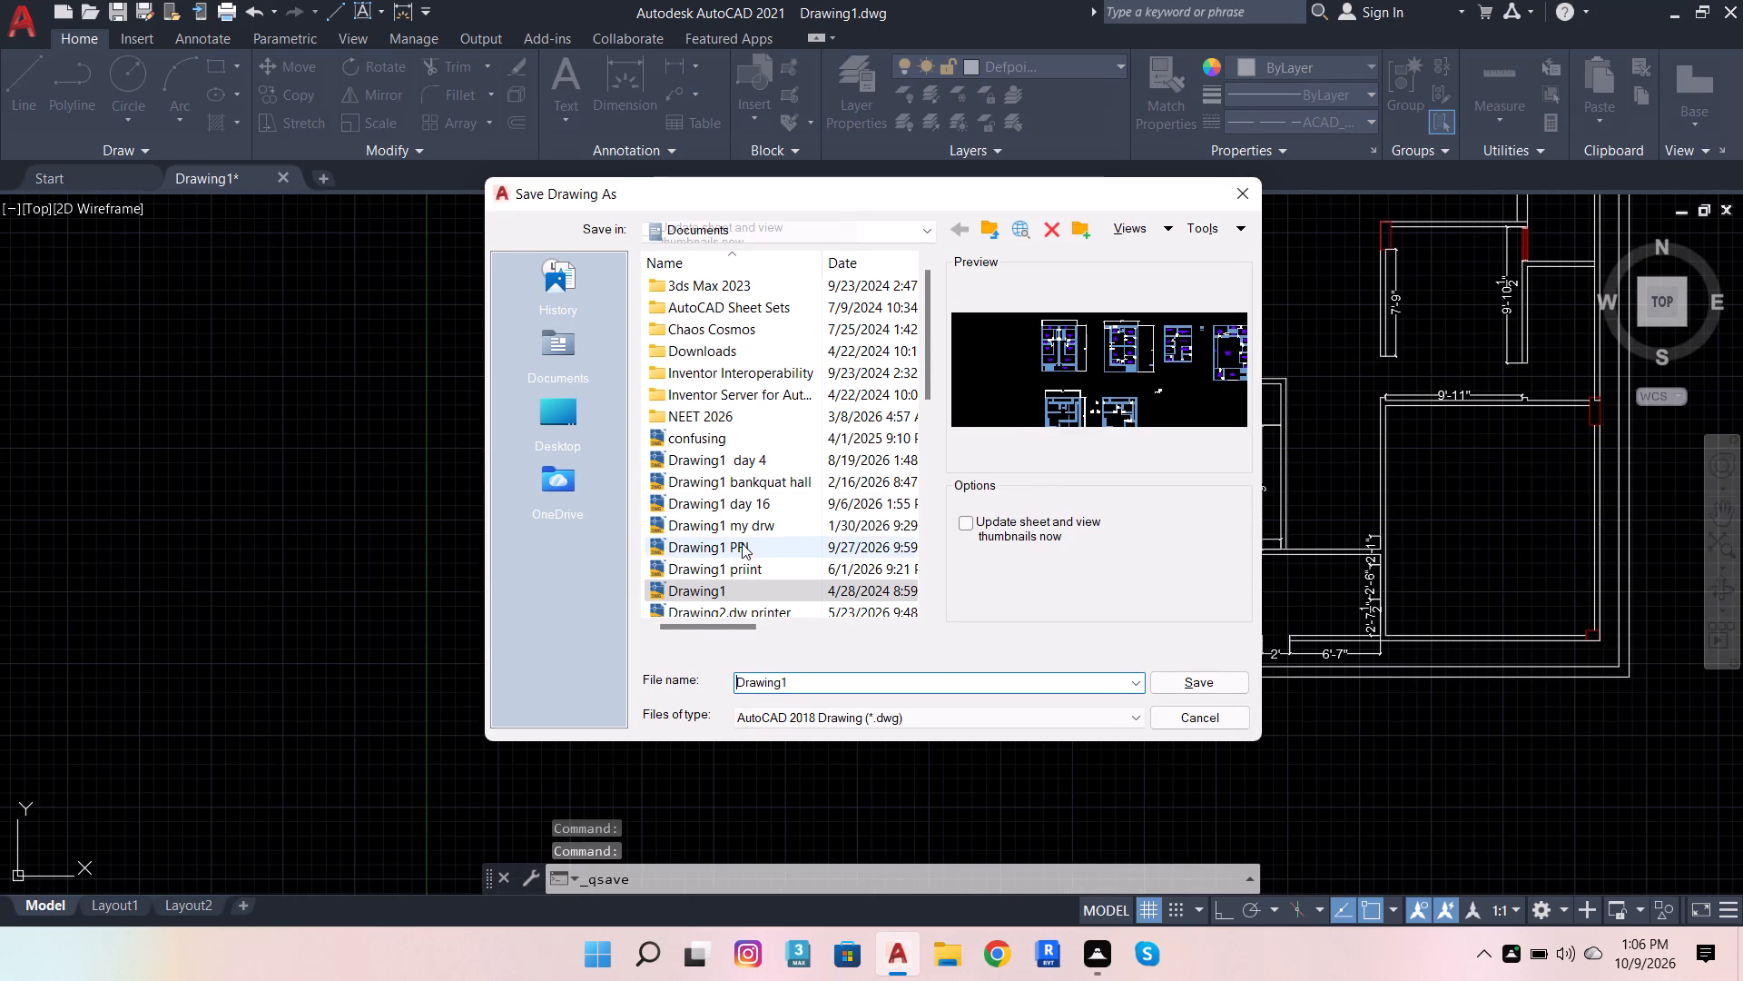
double_click(555, 356)
double_click(550, 411)
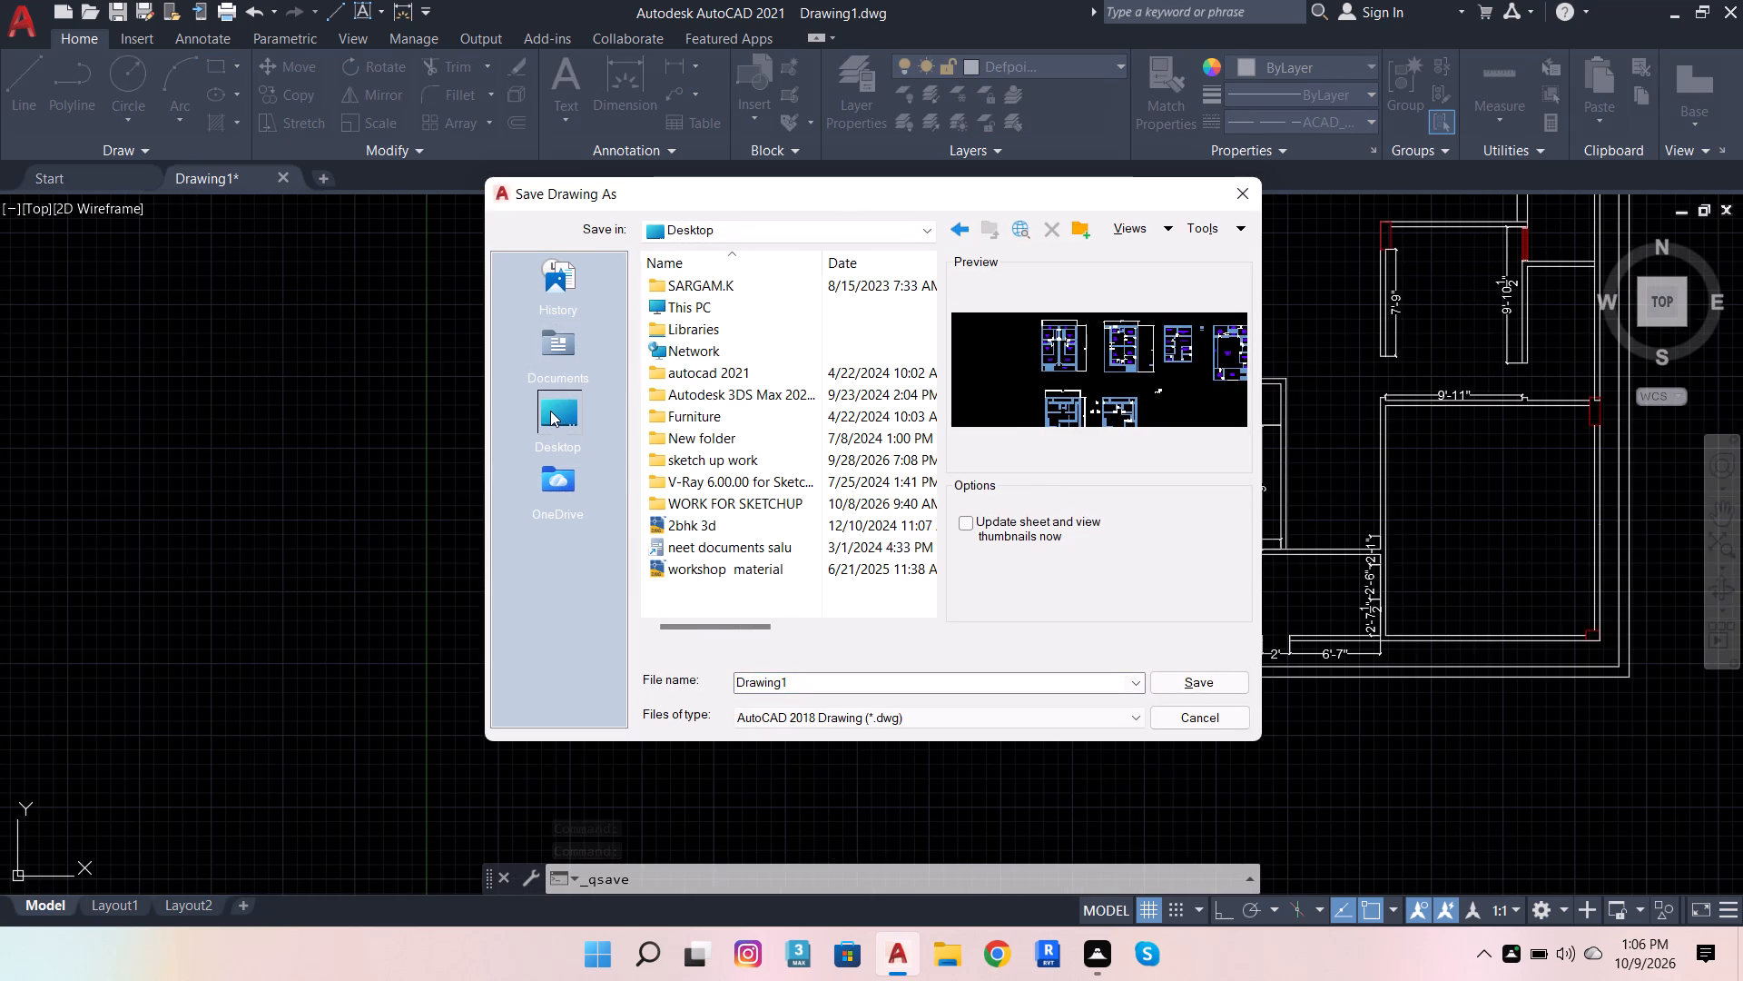
double_click(852, 308)
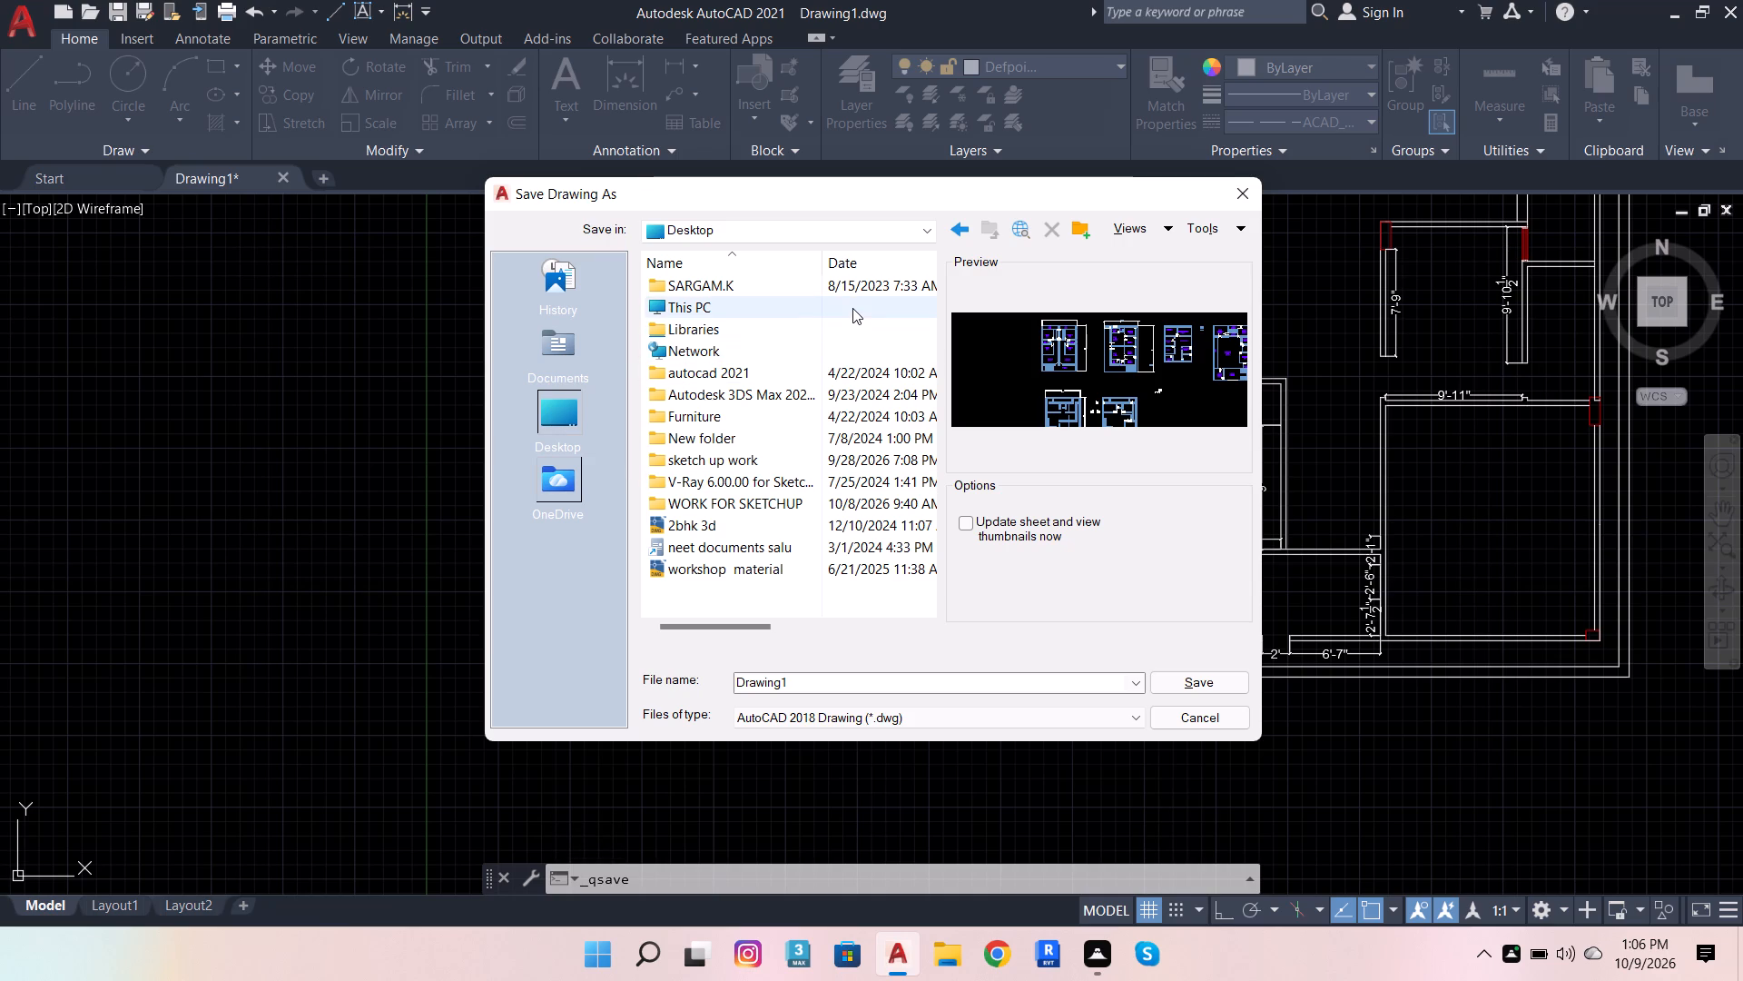
double_click(817, 490)
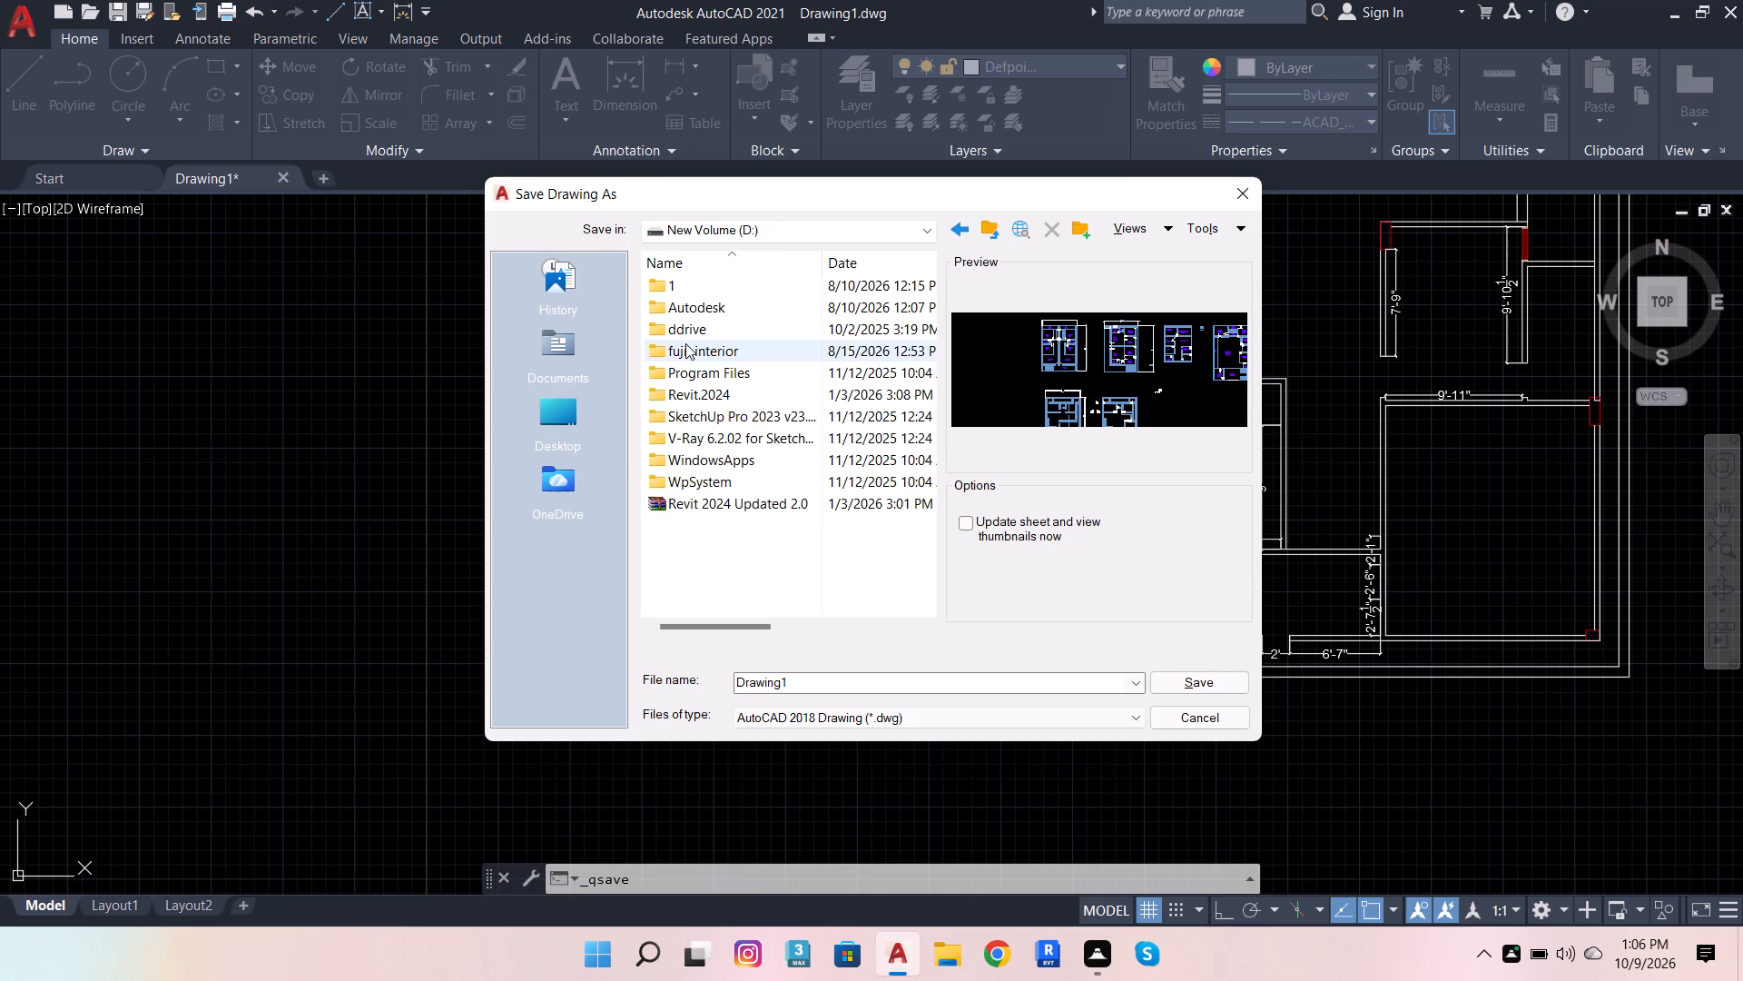
double_click(685, 343)
double_click(760, 335)
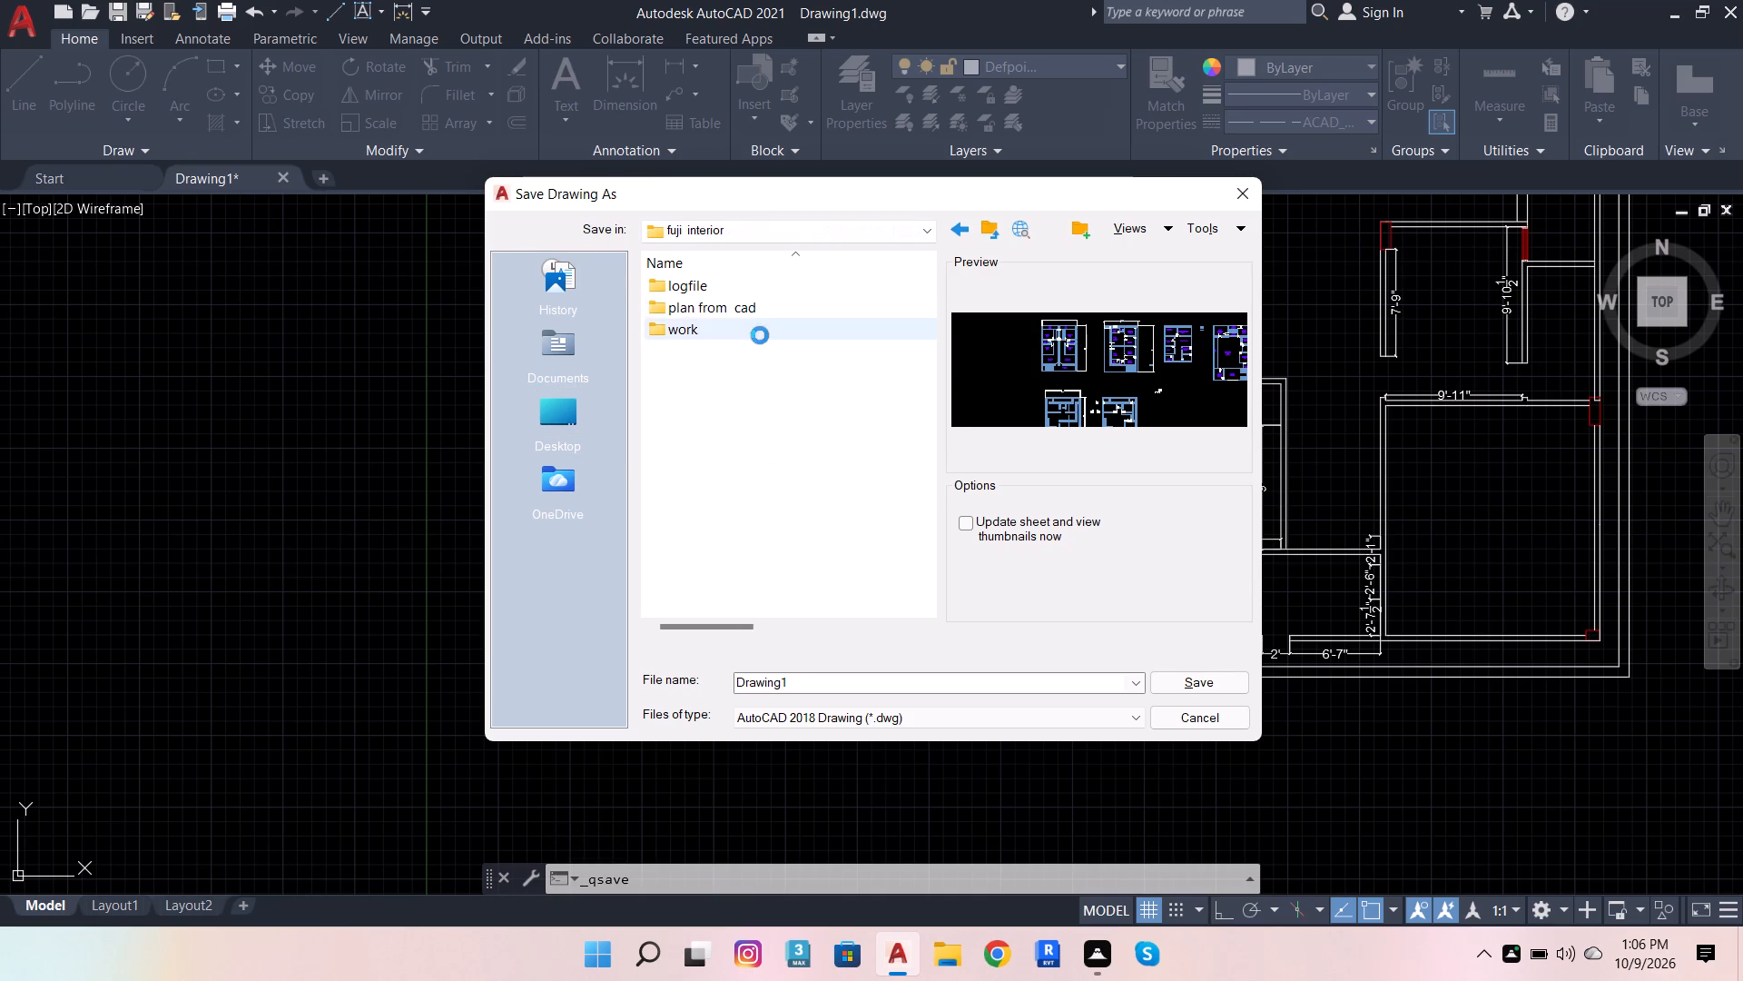
click(939, 673)
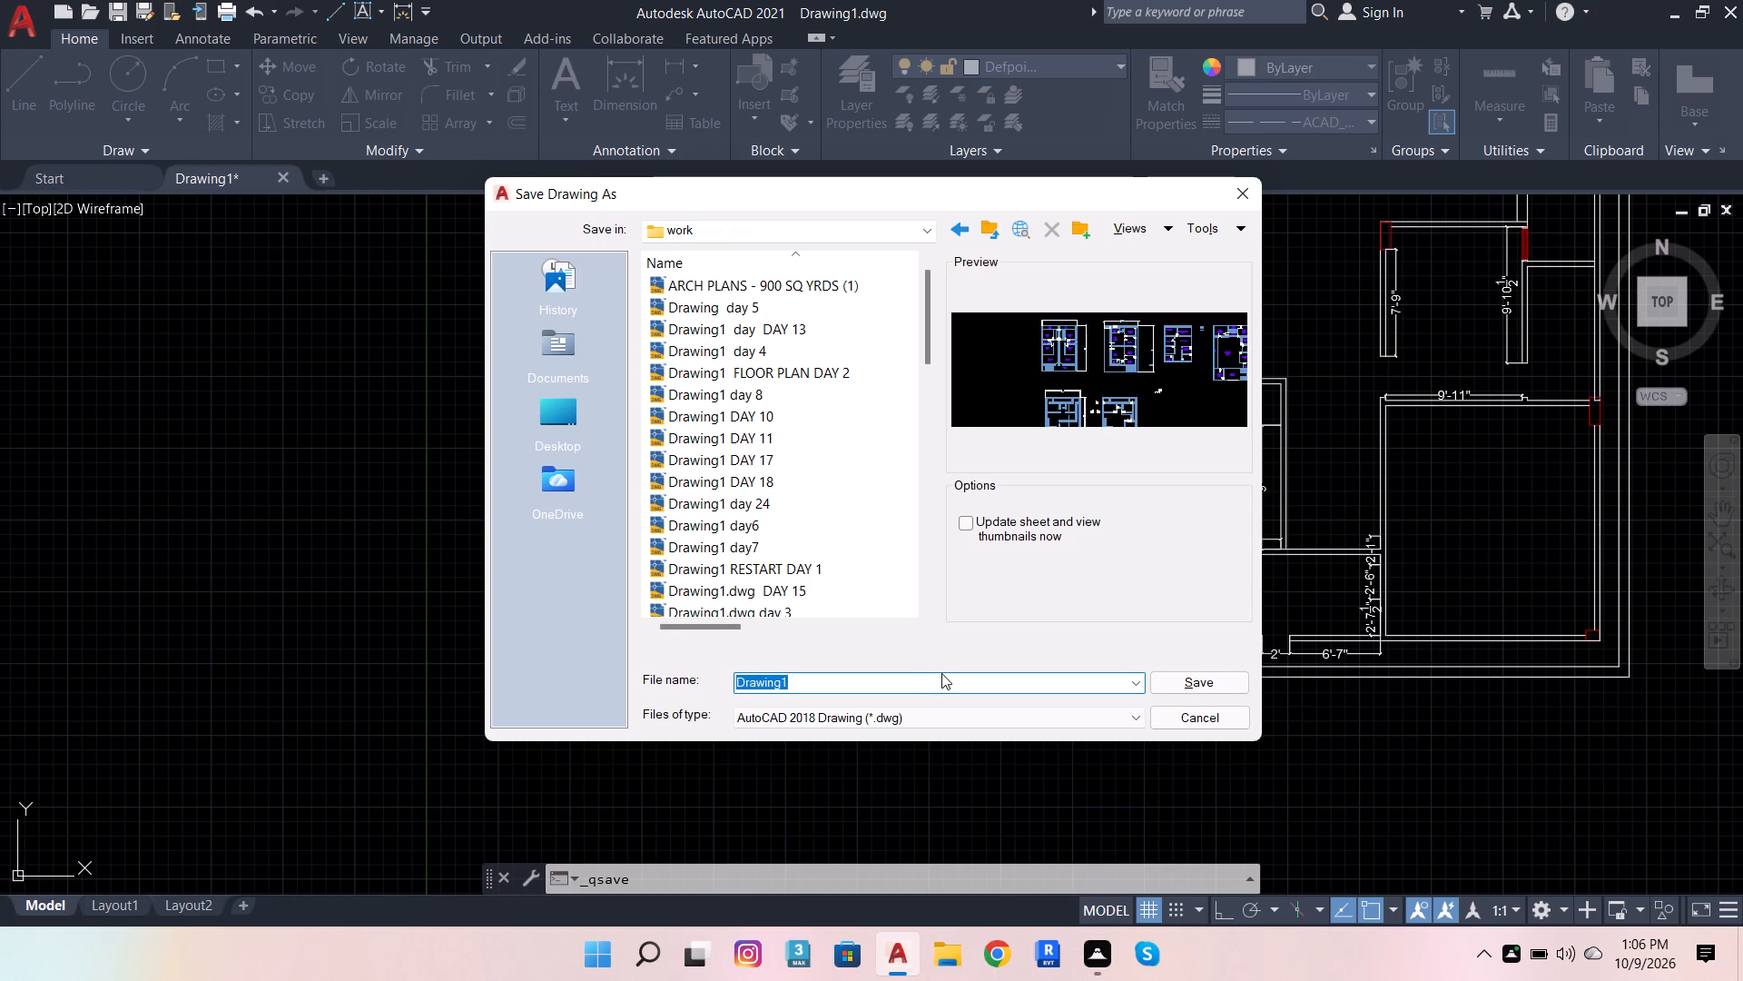
click(941, 673)
click(941, 676)
key(space)
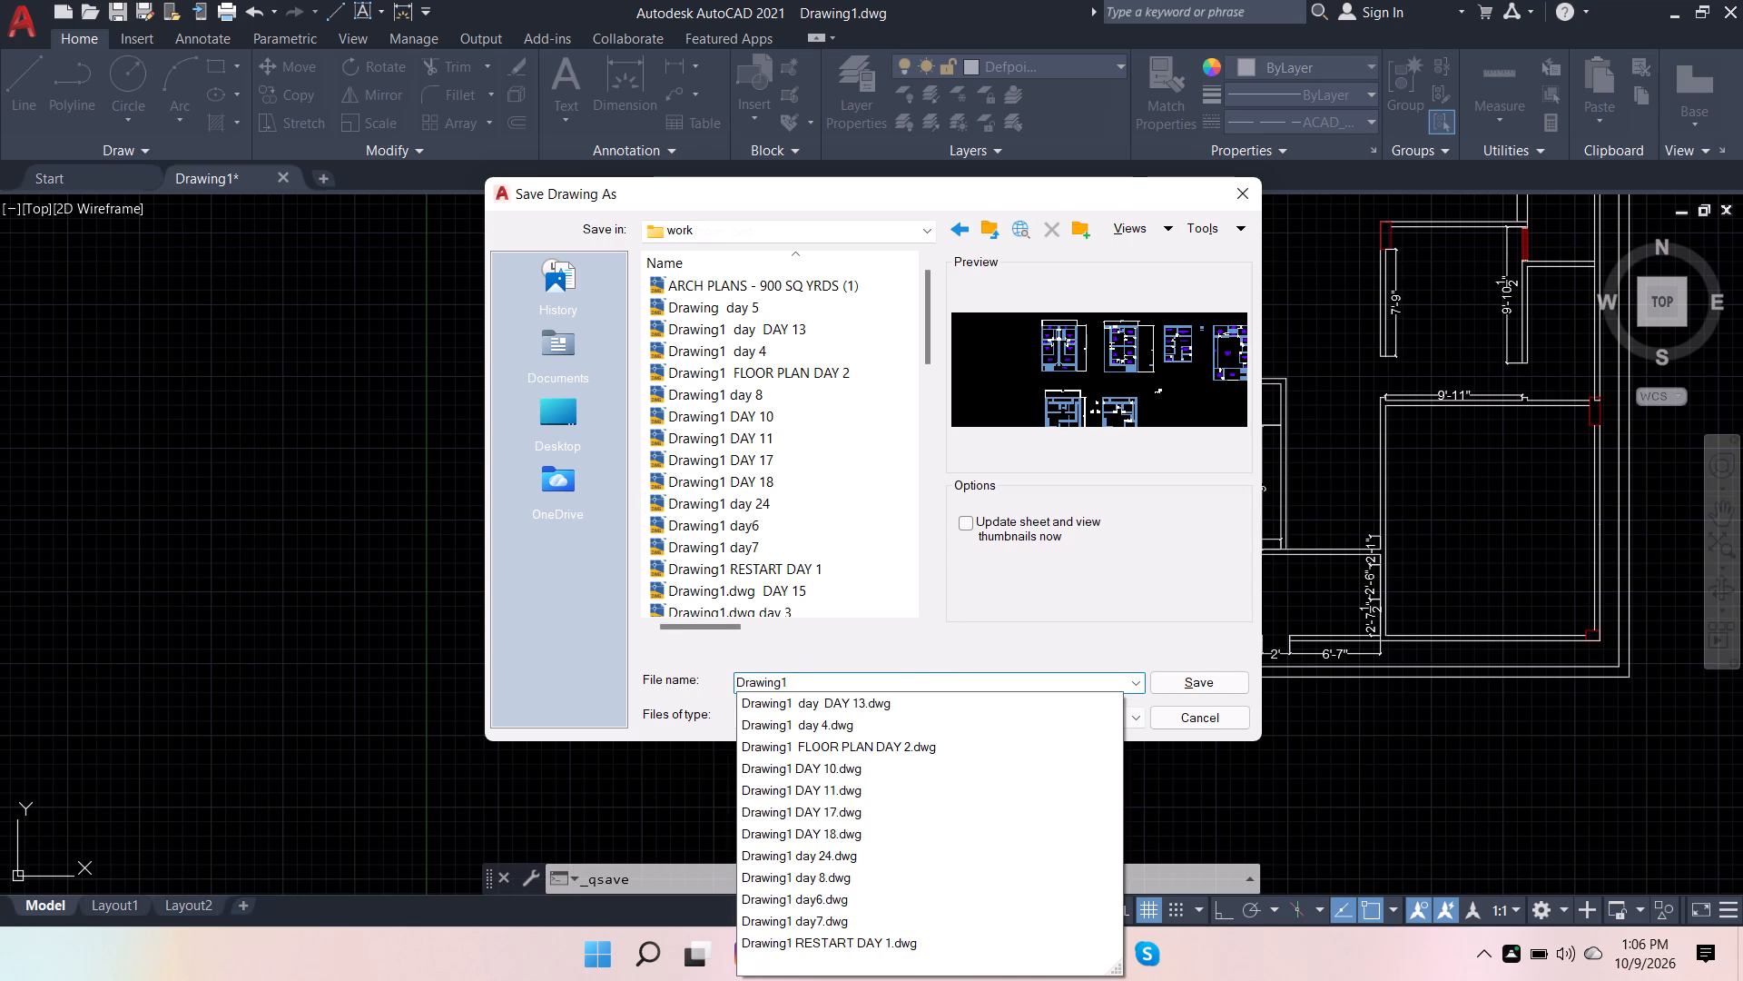
text(day)
key(space)
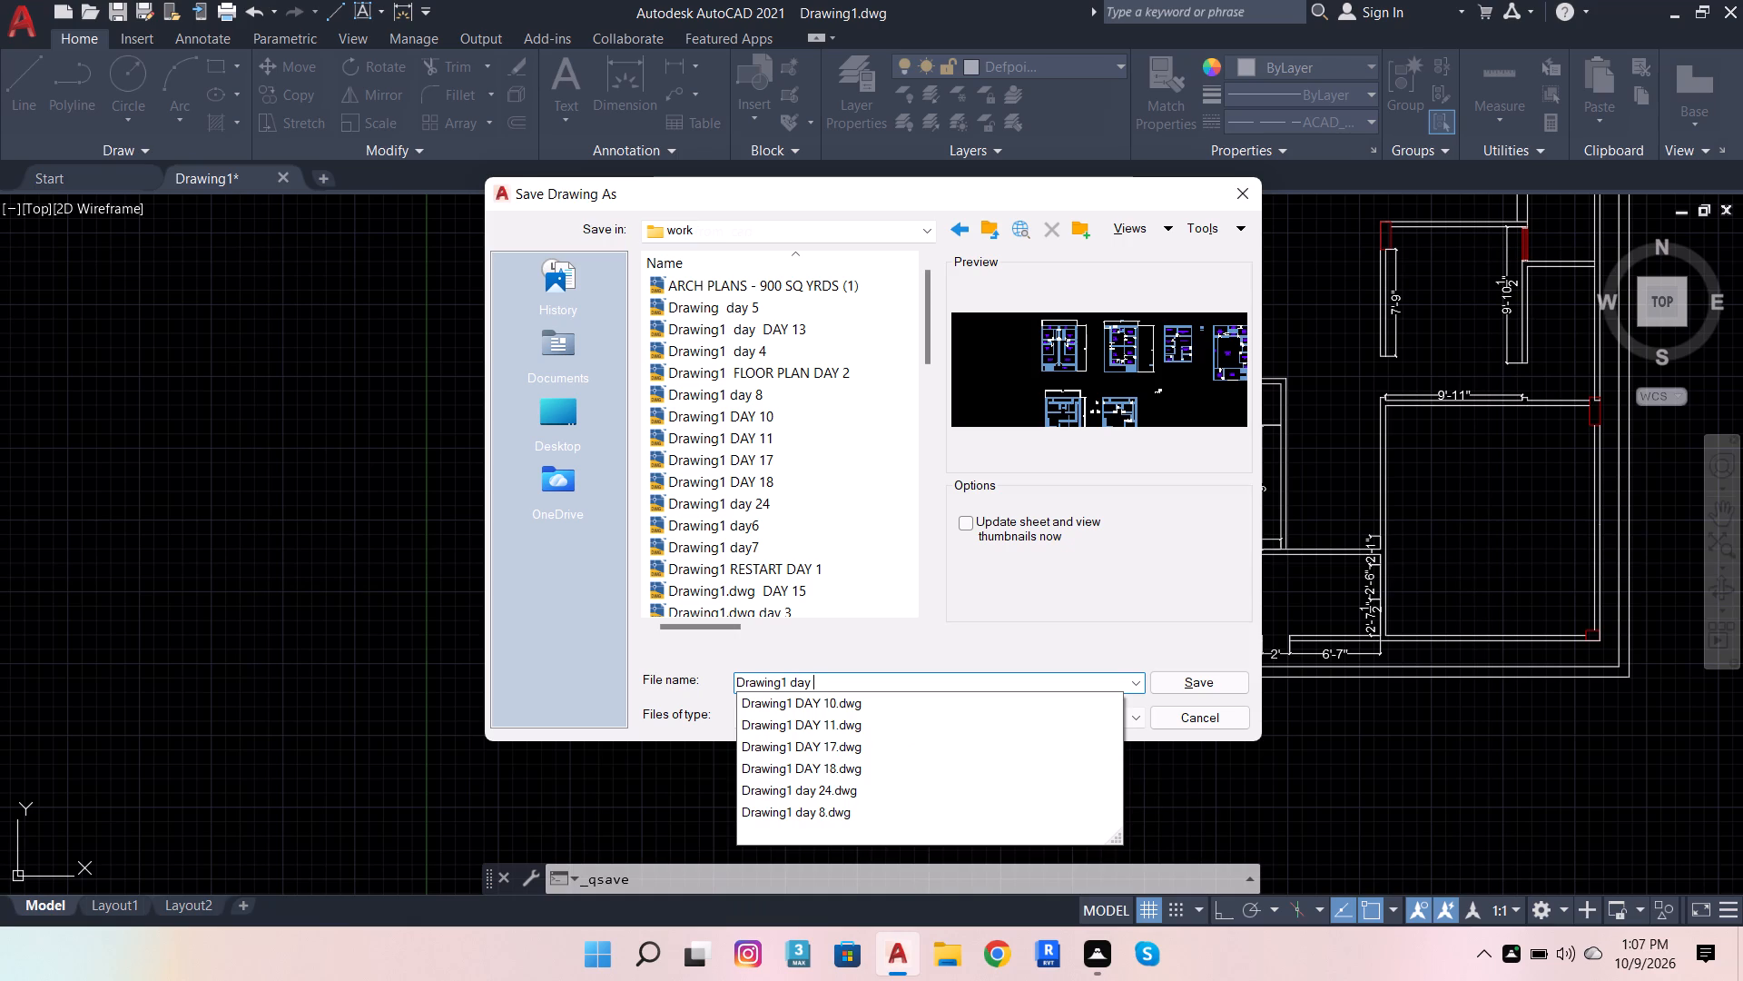
text(0.)
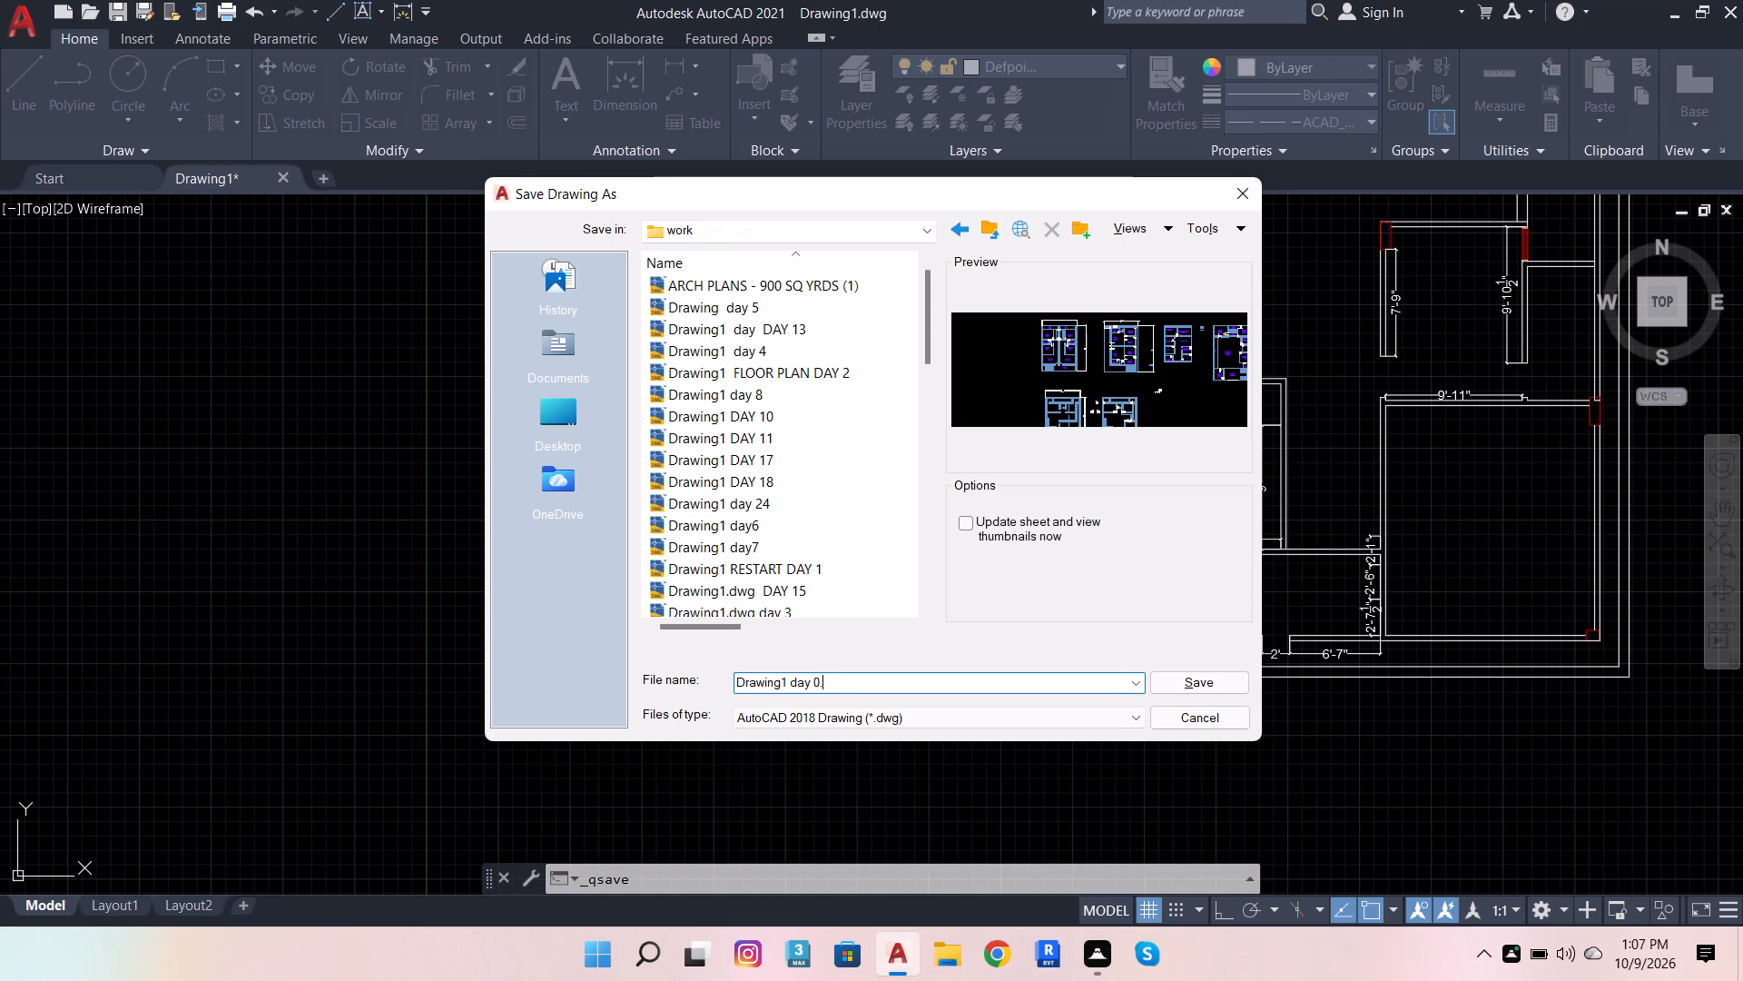
key(3)
key(Return)
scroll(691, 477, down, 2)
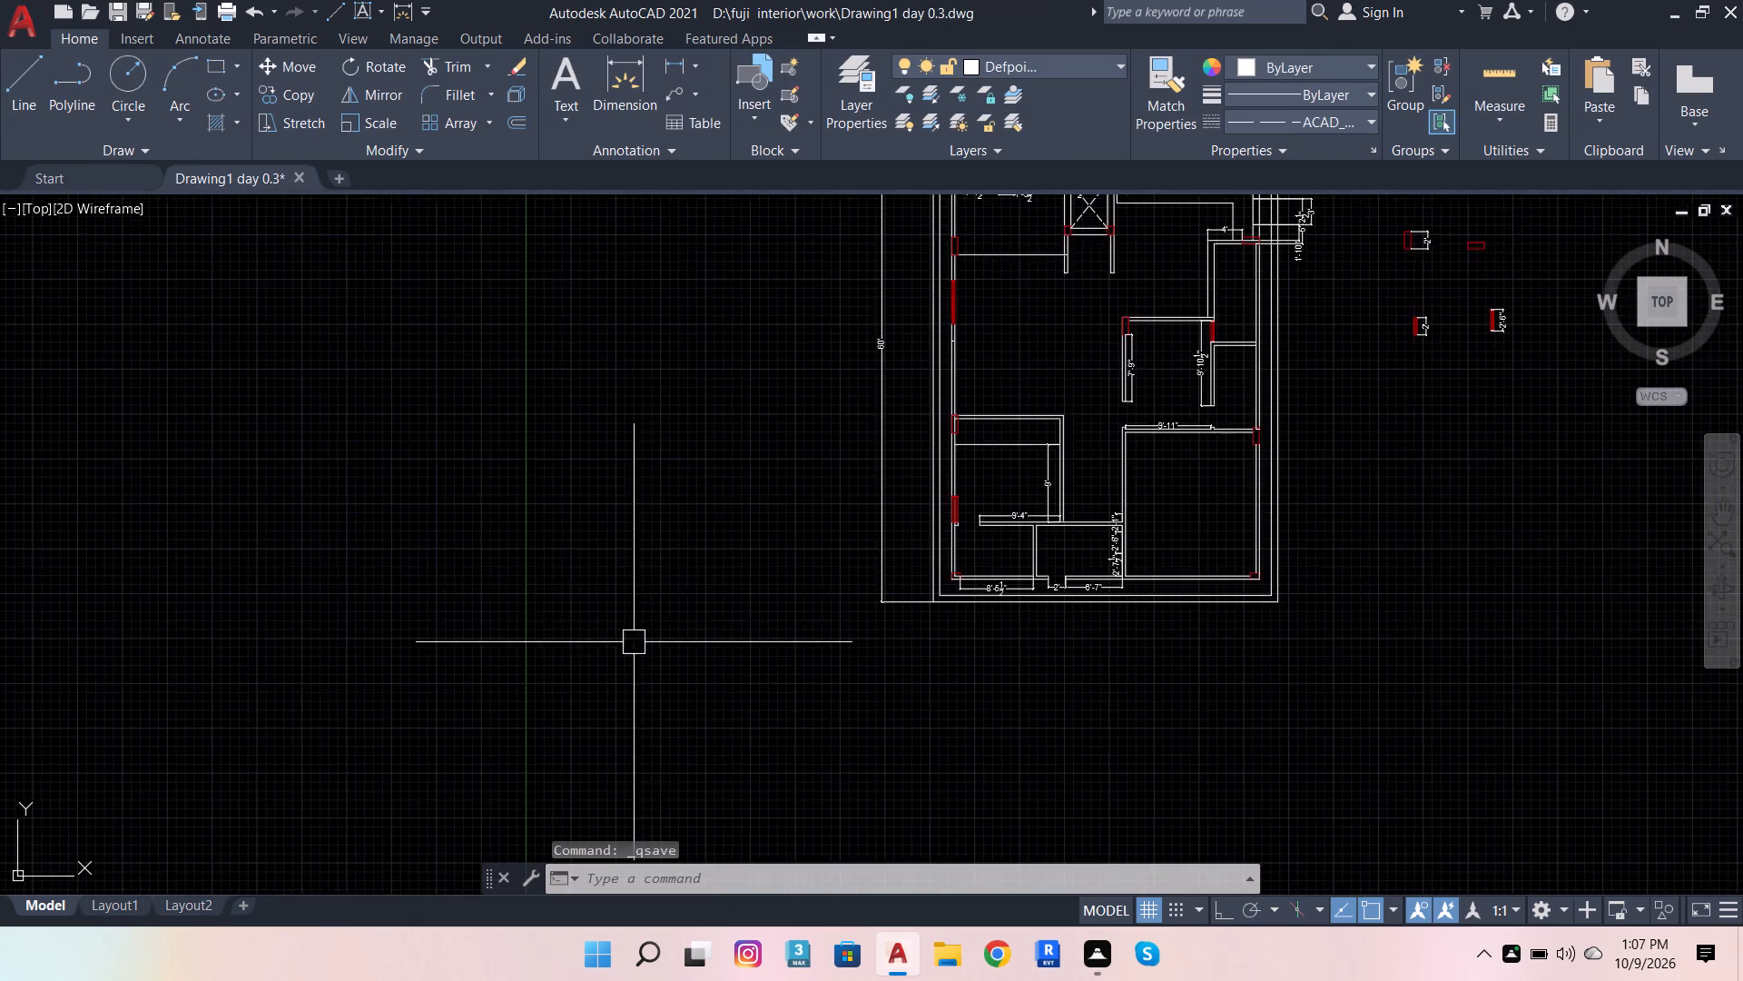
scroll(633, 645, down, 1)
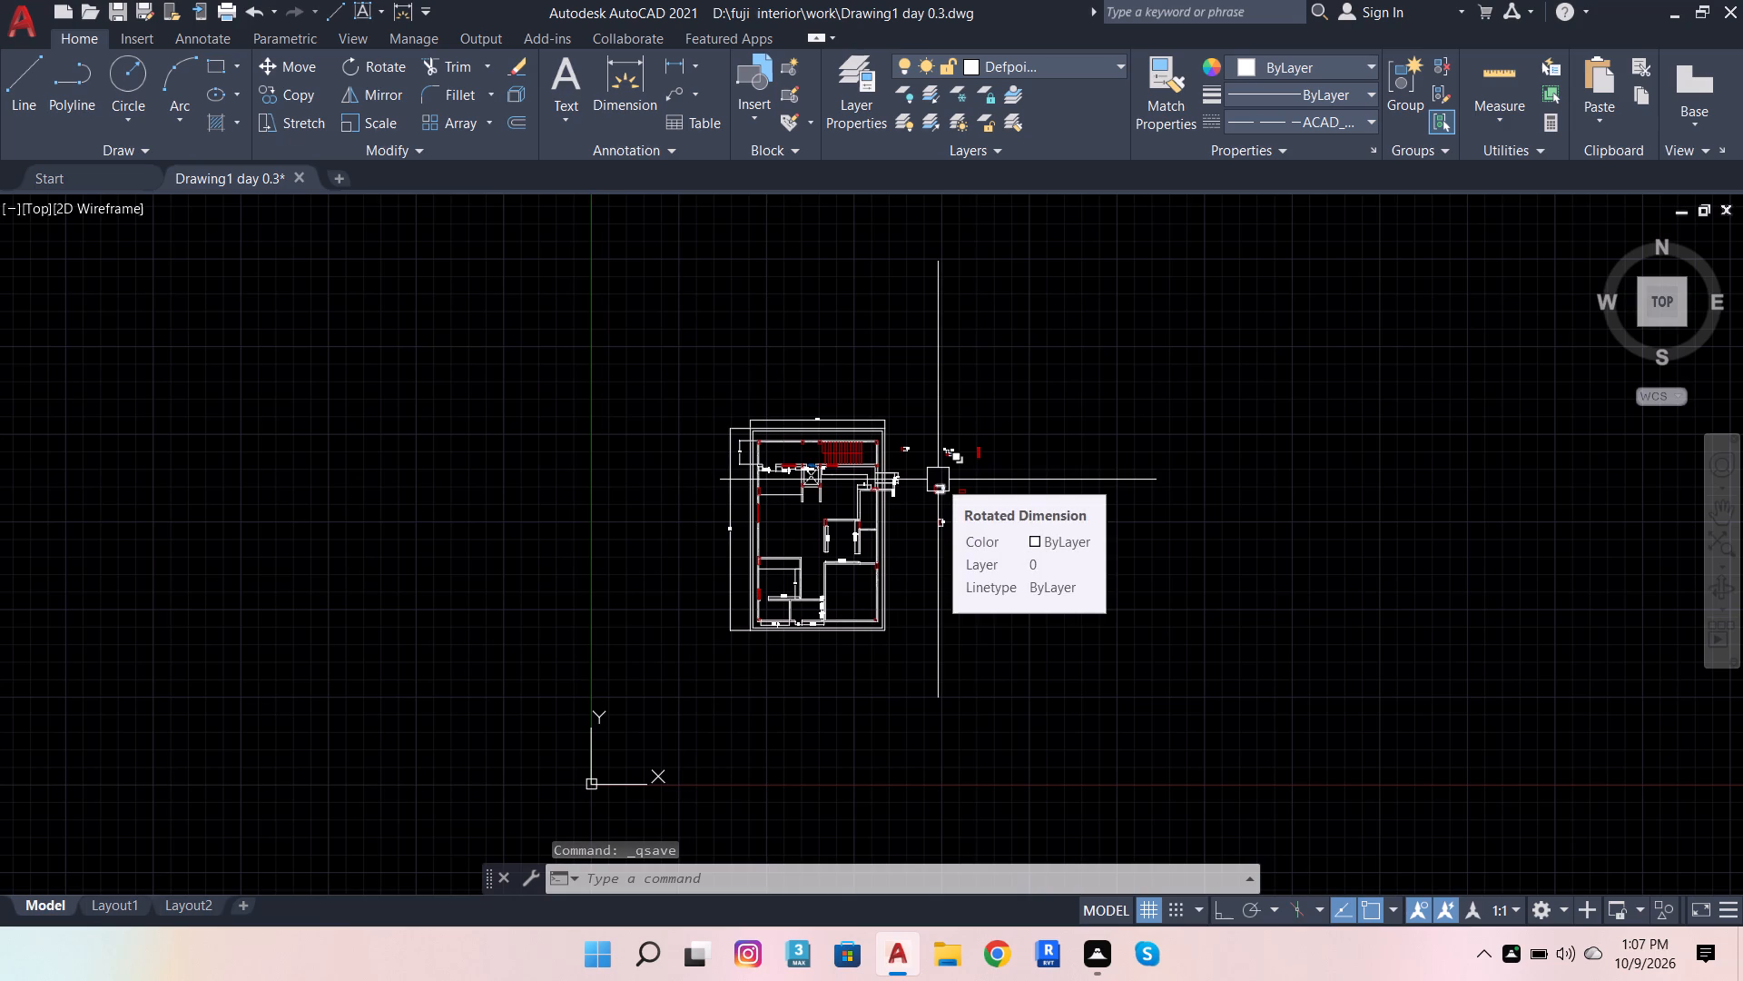
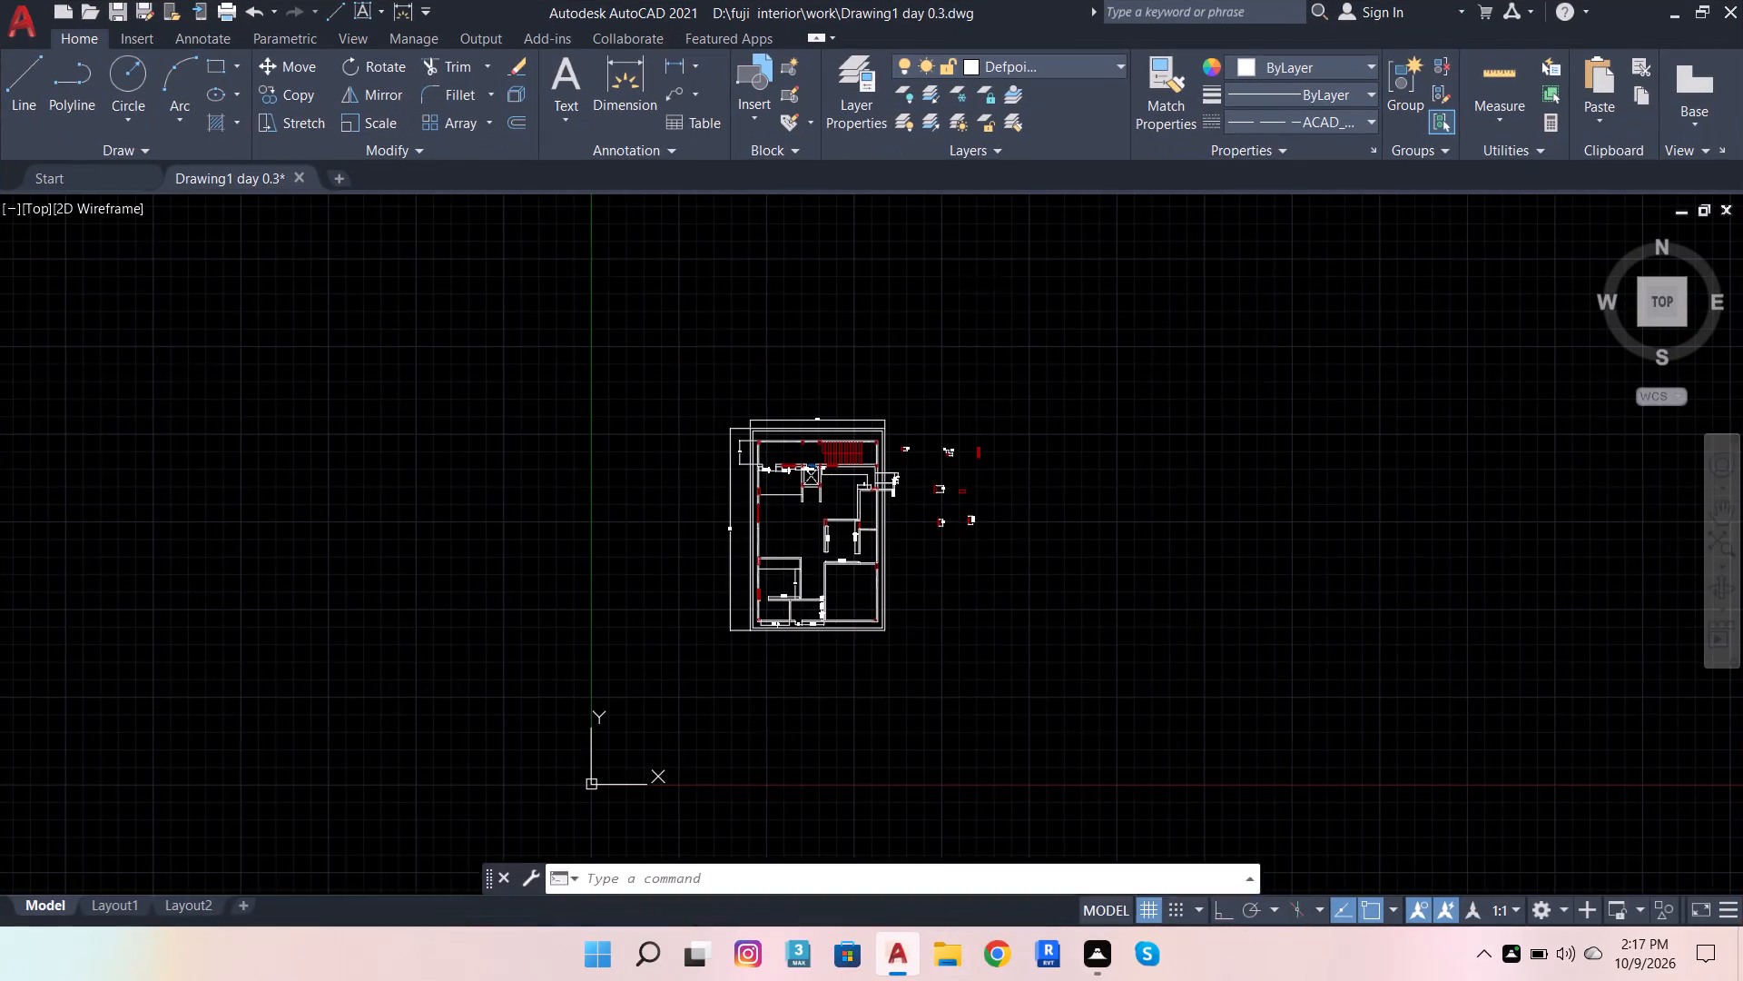
Examine the floor plan, especially the wall lengths and dimensioned openings along the bottom wall.
scroll(926, 519, up, 4)
scroll(1118, 487, down, 2)
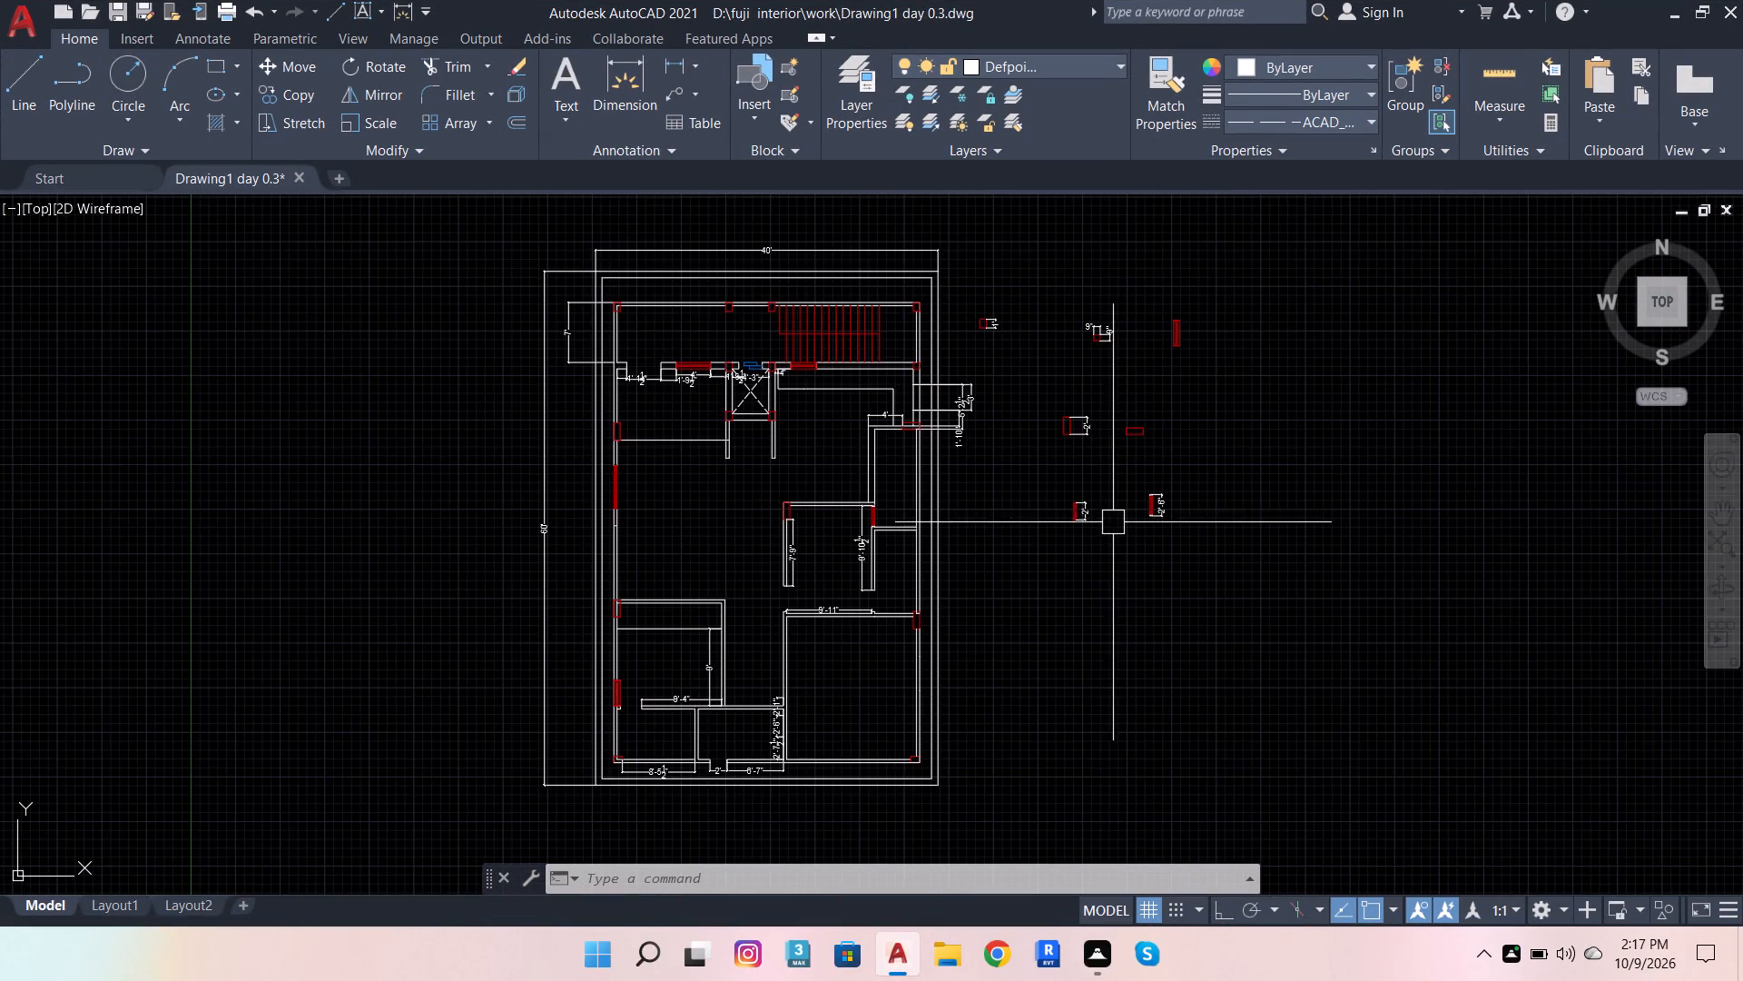
scroll(1088, 520, up, 2)
scroll(1173, 533, down, 2)
scroll(1029, 496, up, 2)
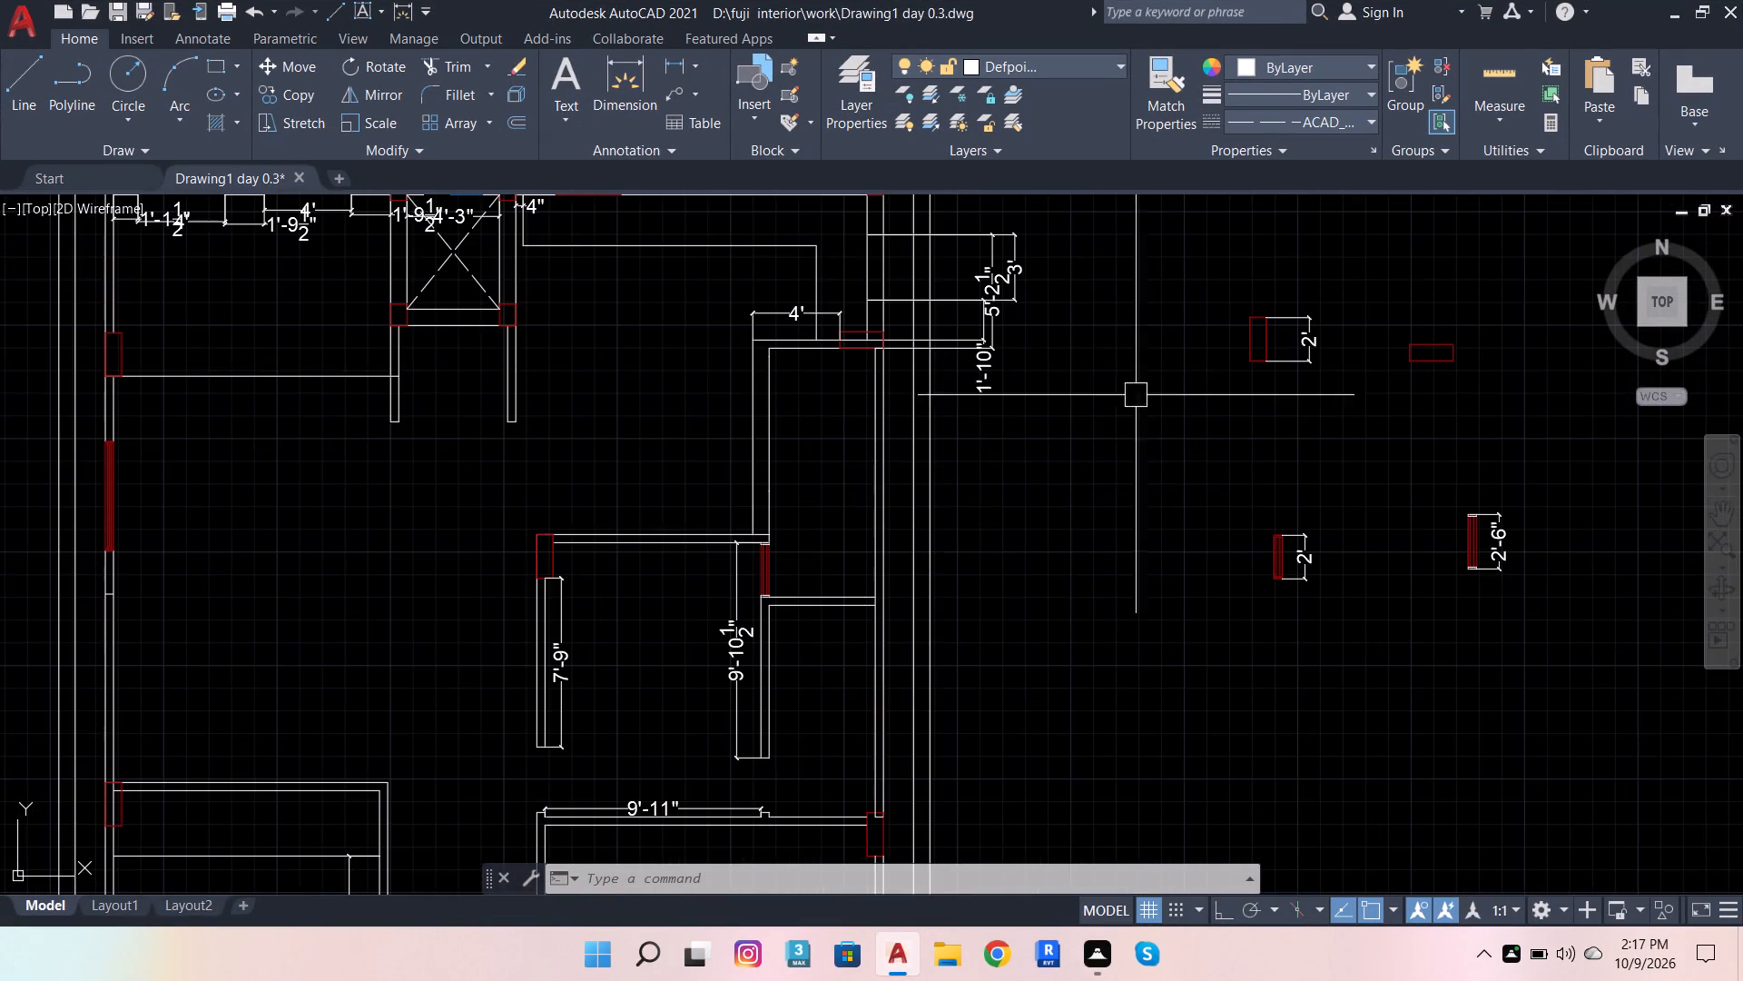
scroll(1176, 548, down, 1)
scroll(1462, 411, down, 3)
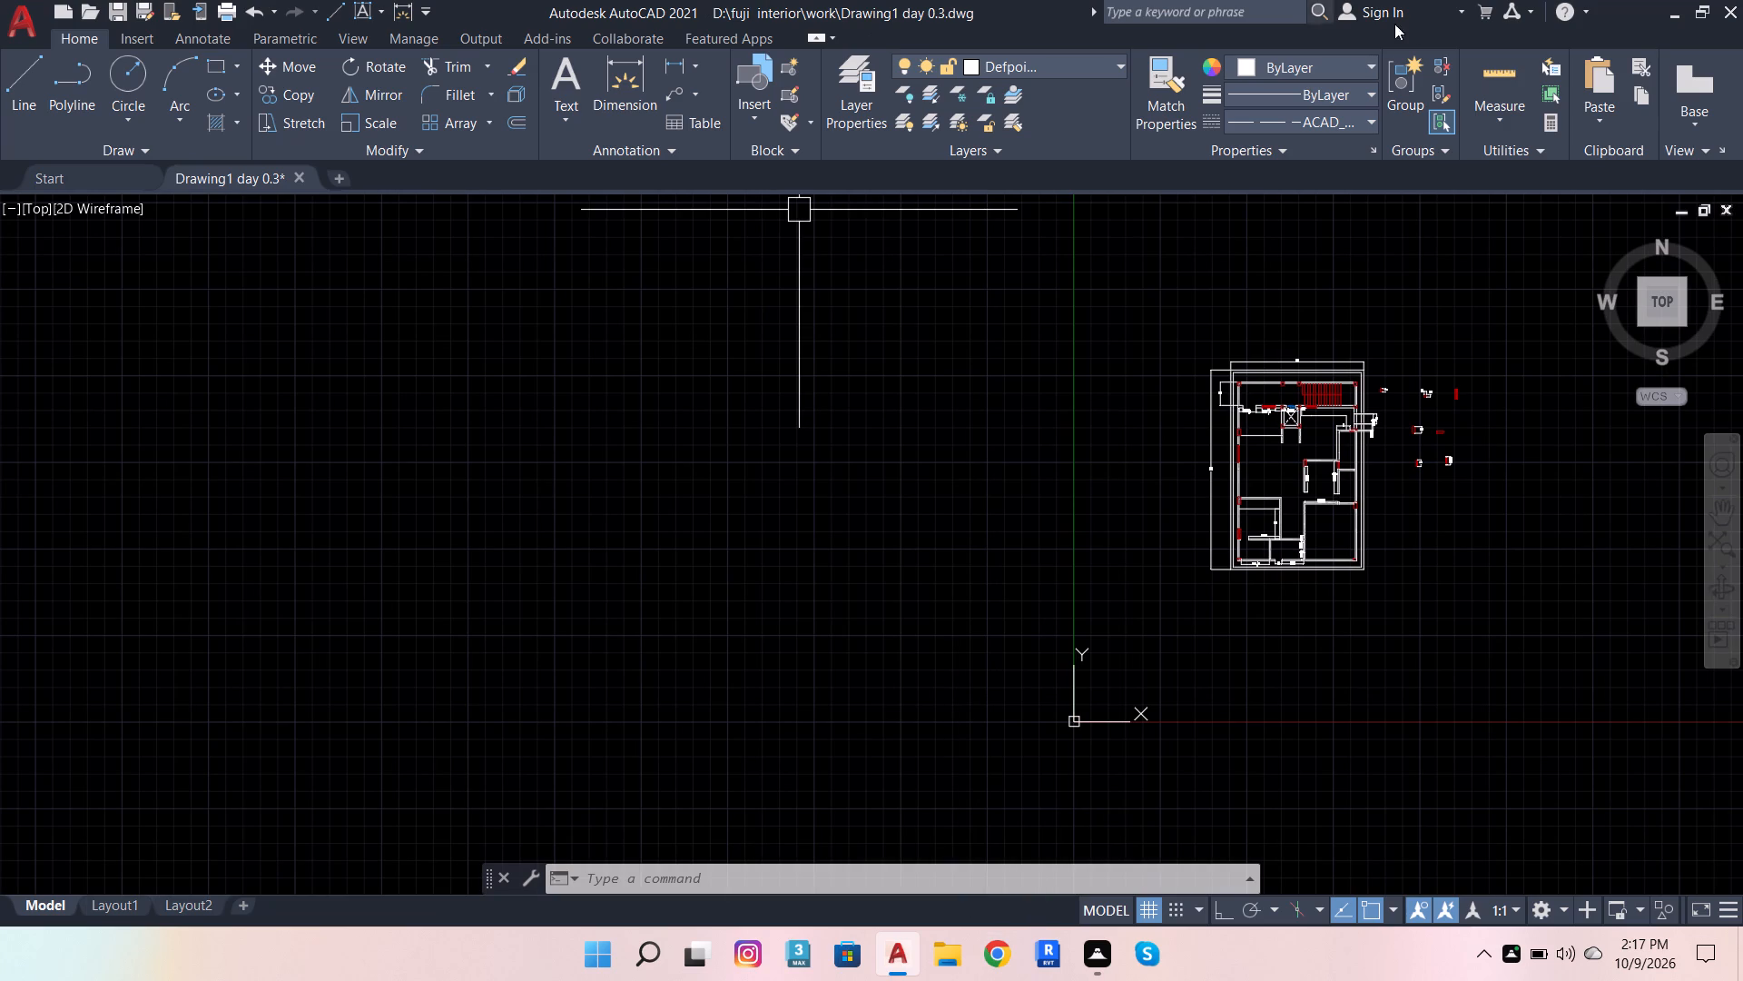
scroll(1502, 442, up, 2)
scroll(980, 428, down, 1)
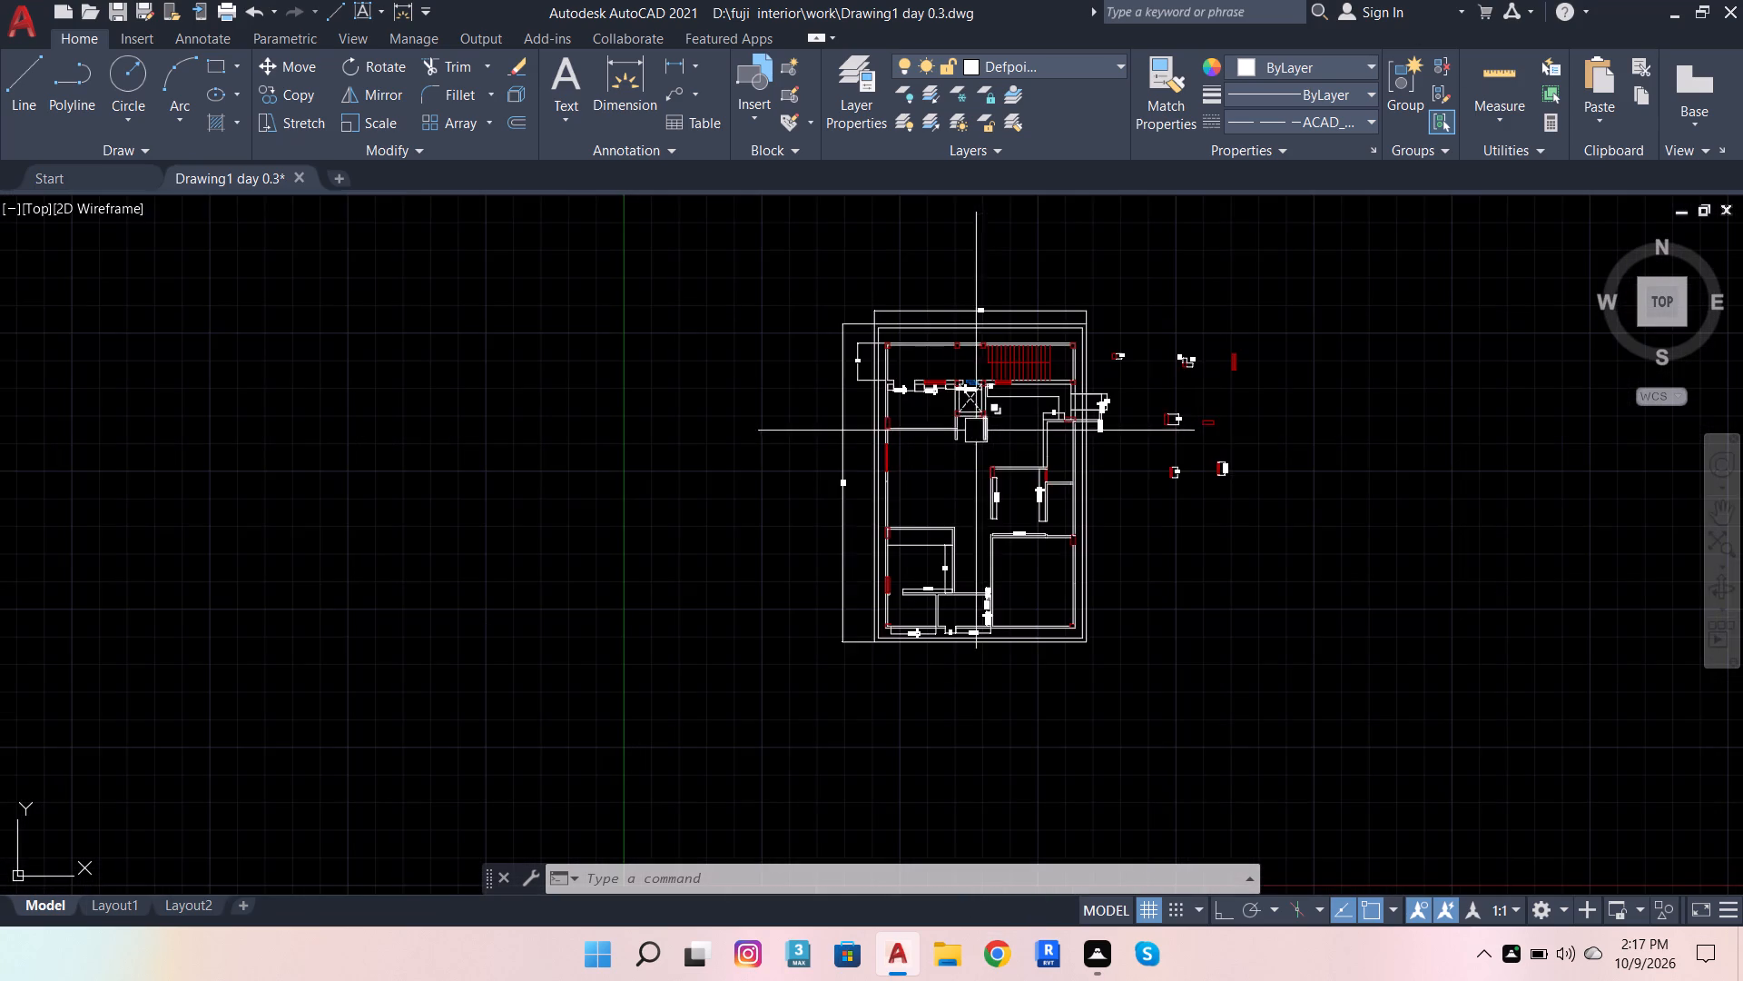
scroll(989, 611, up, 2)
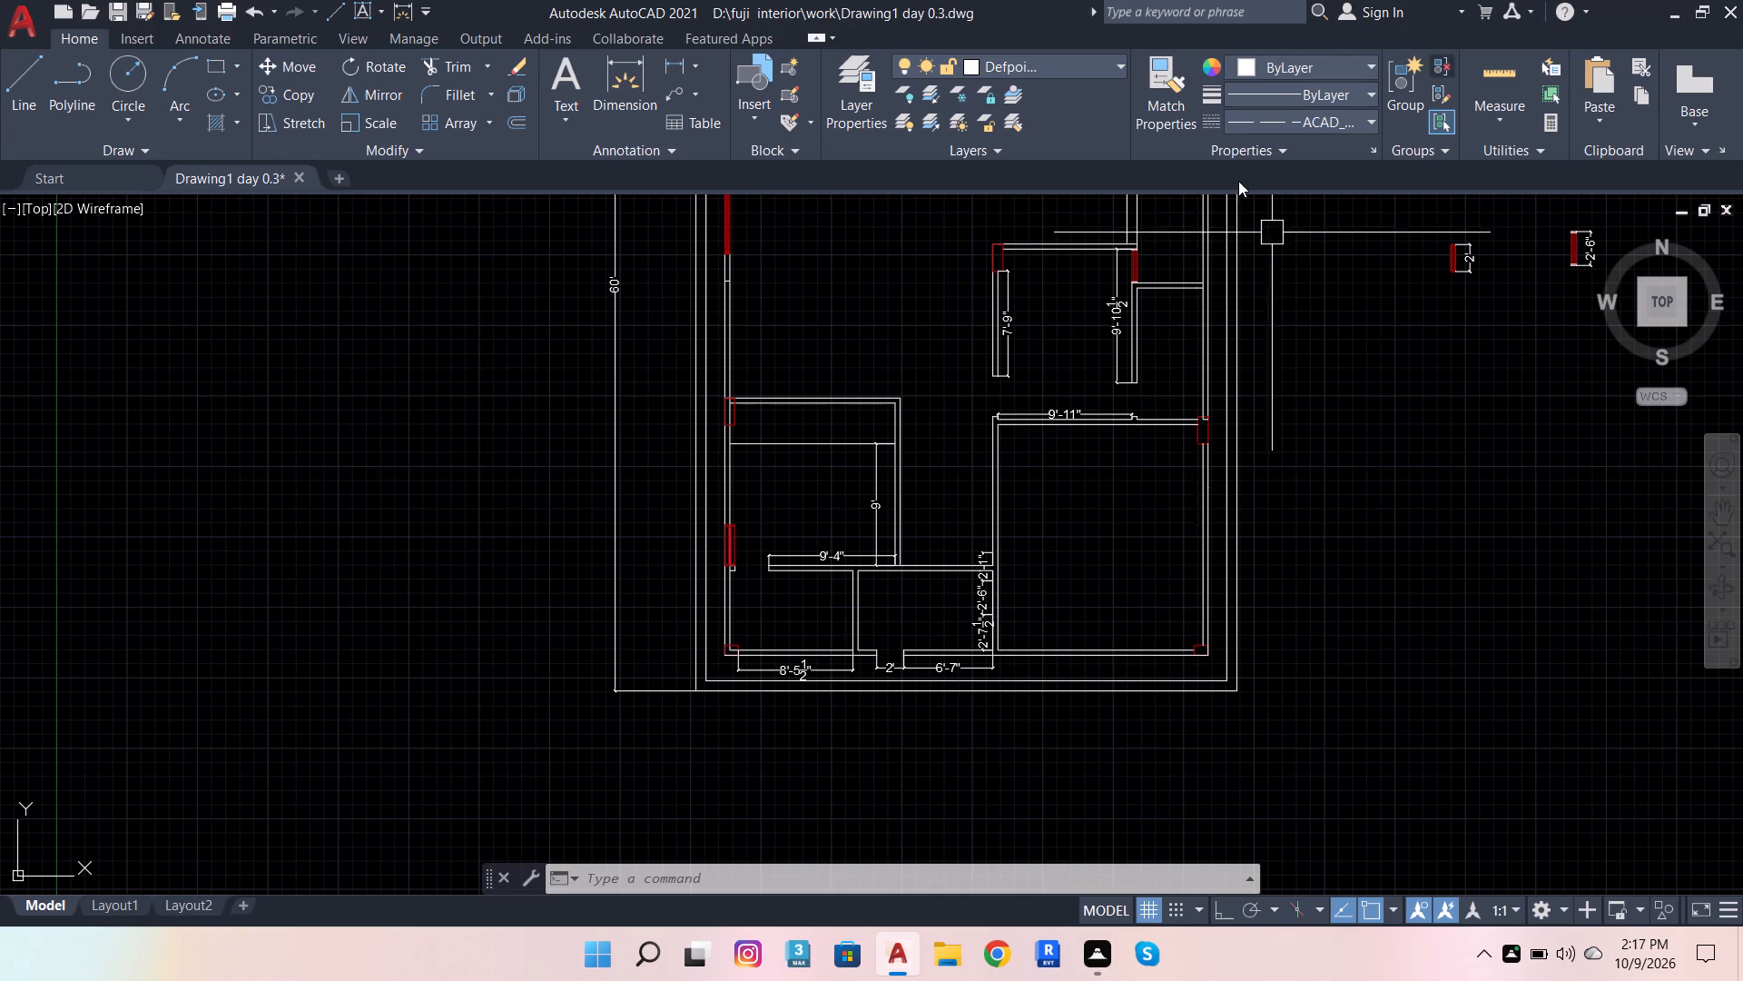
scroll(989, 656, up, 4)
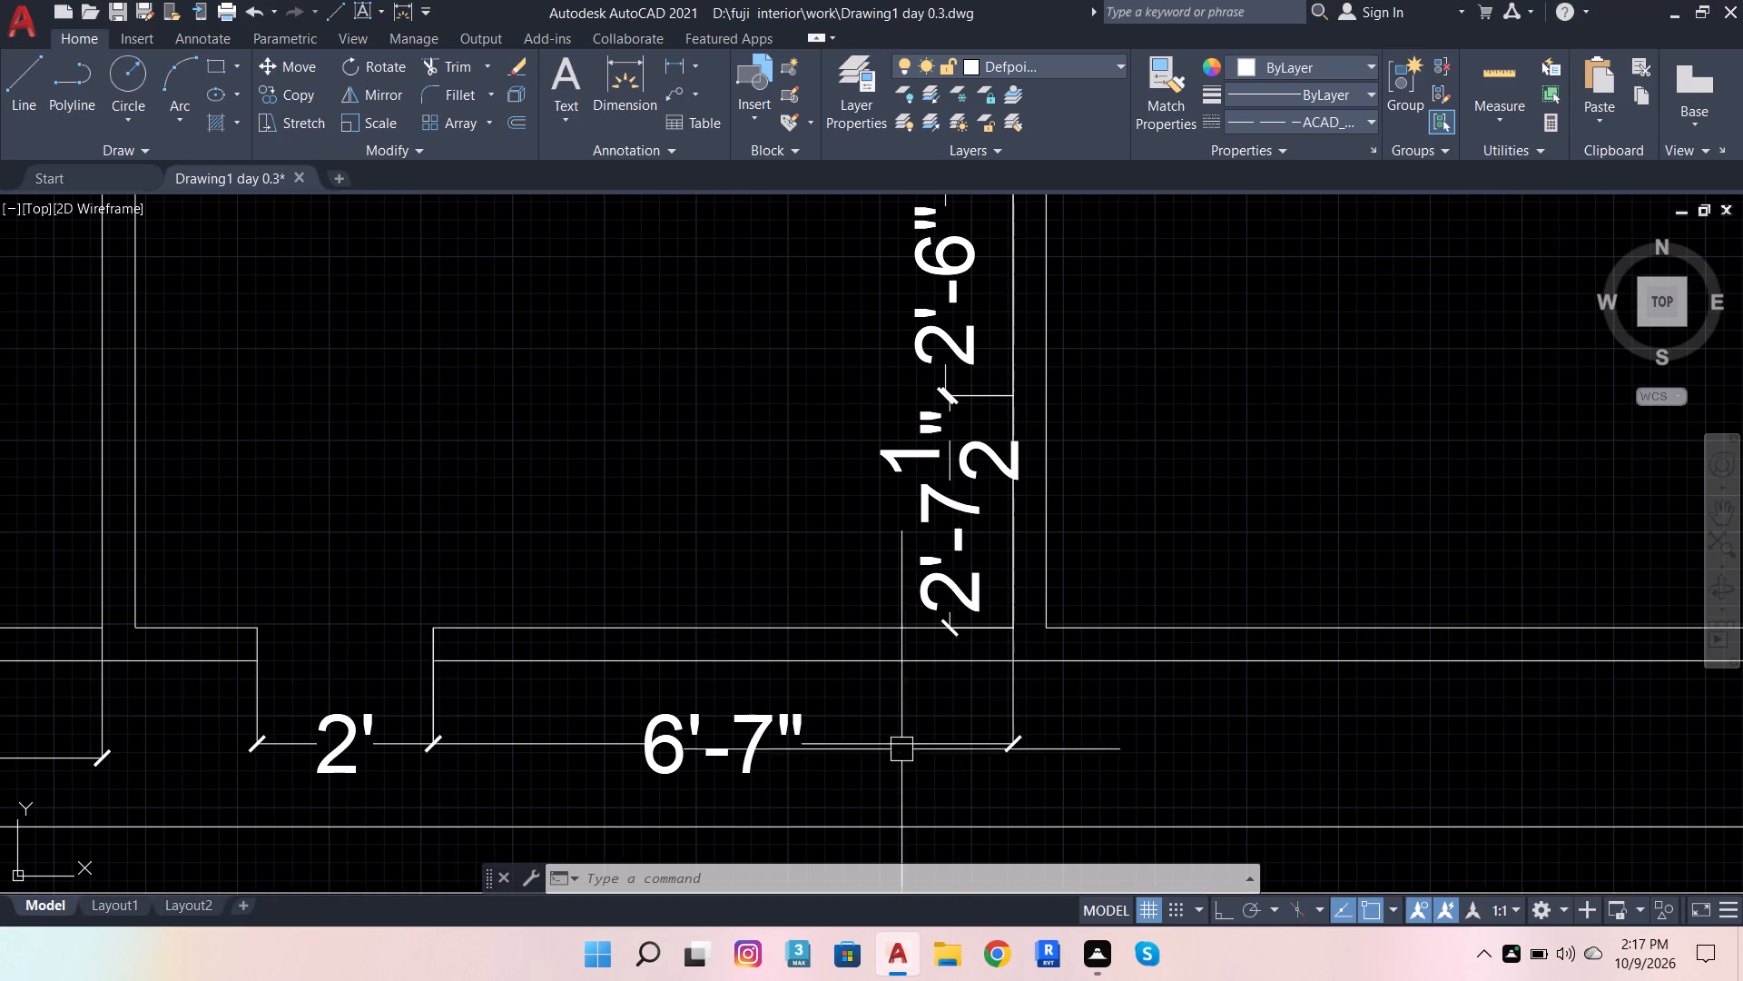
scroll(894, 768, down, 3)
scroll(1150, 577, down, 2)
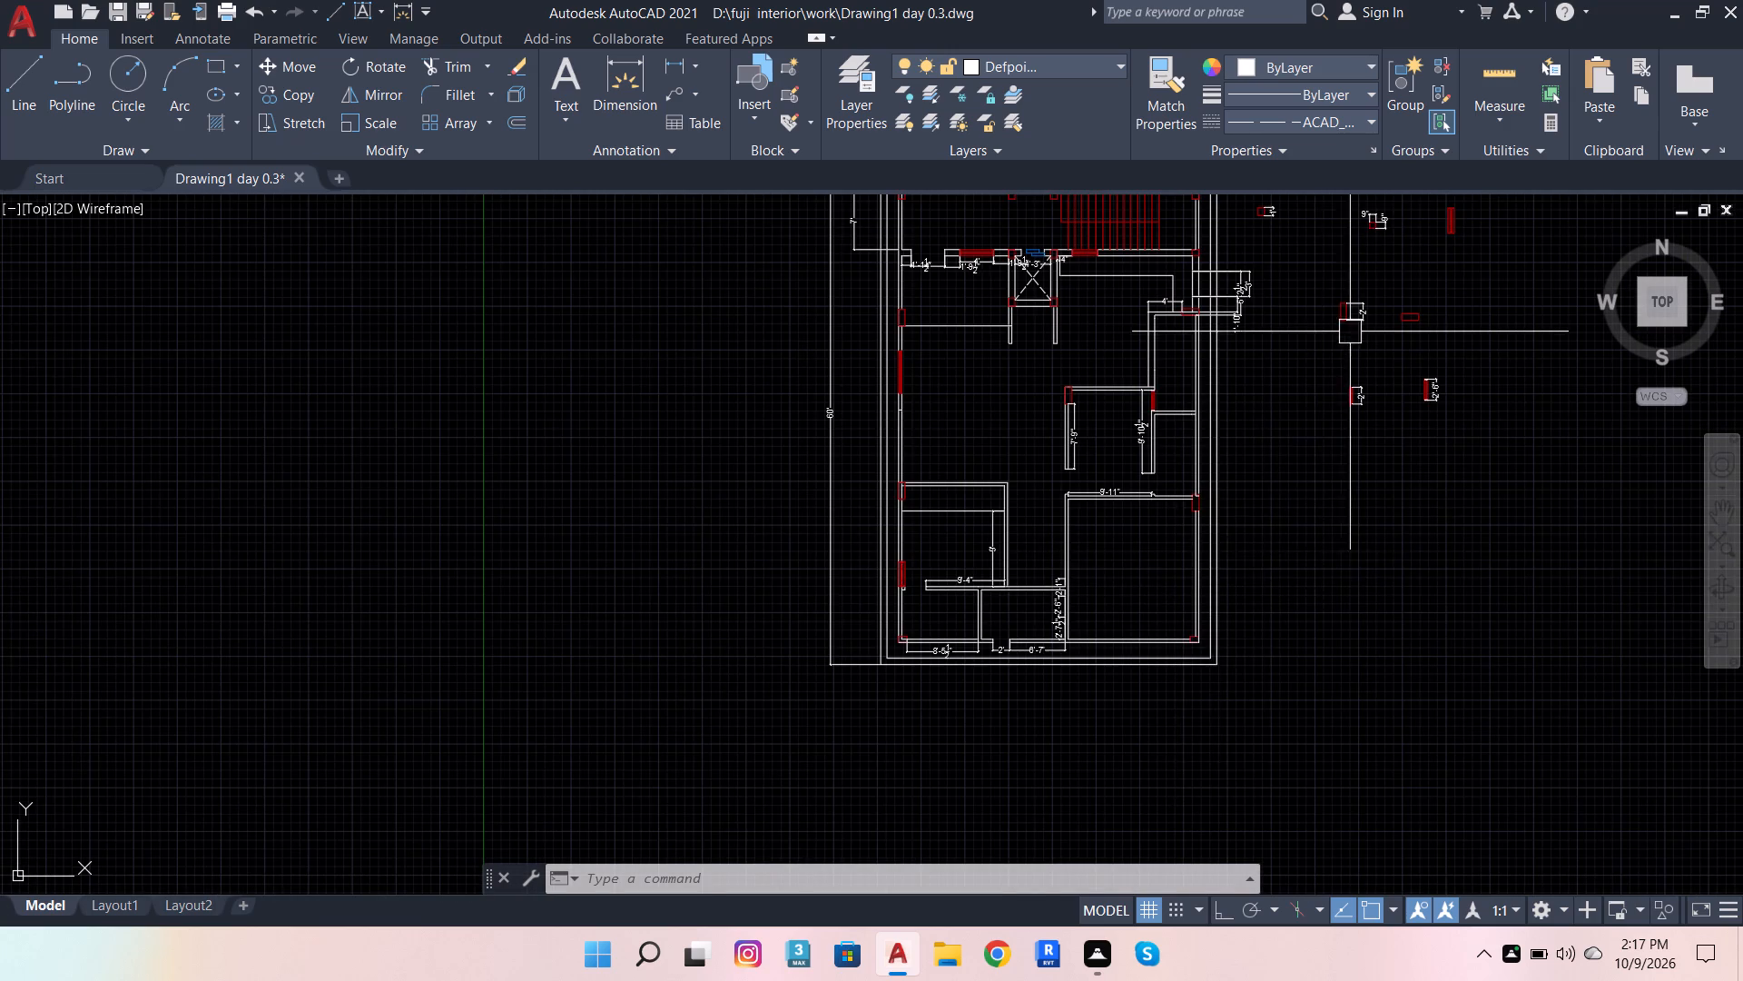
scroll(1355, 332, up, 2)
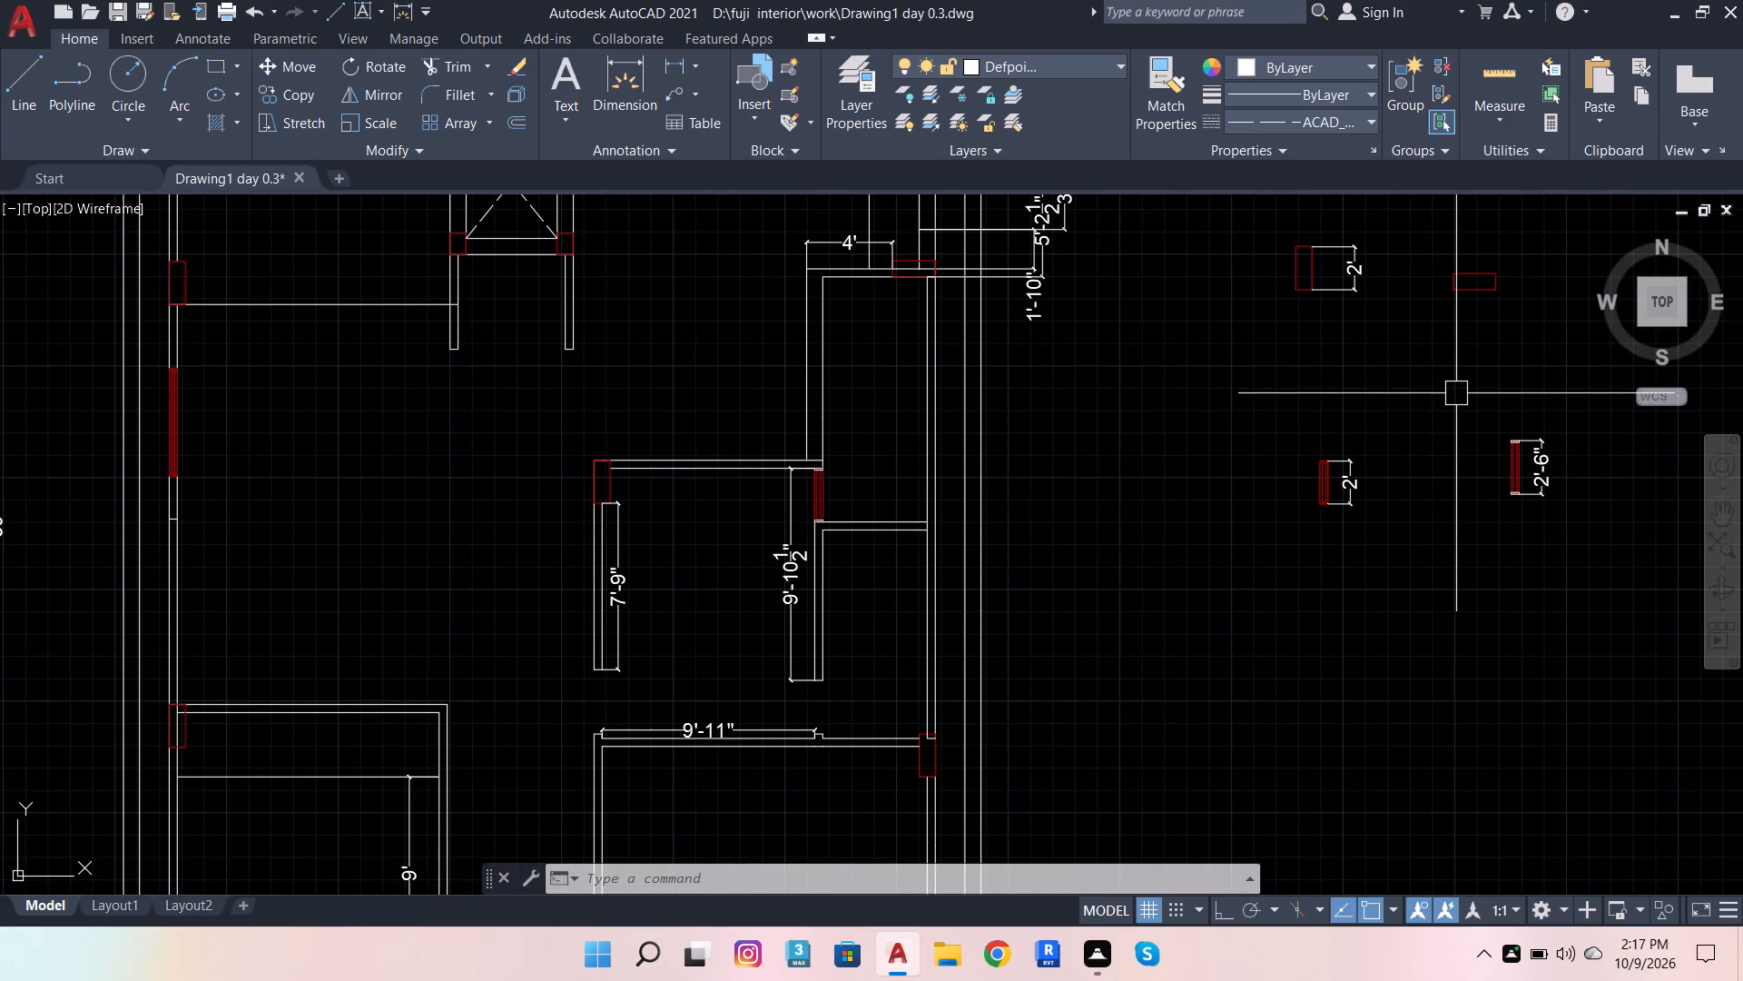
scroll(1485, 243, down, 5)
scroll(1391, 339, up, 4)
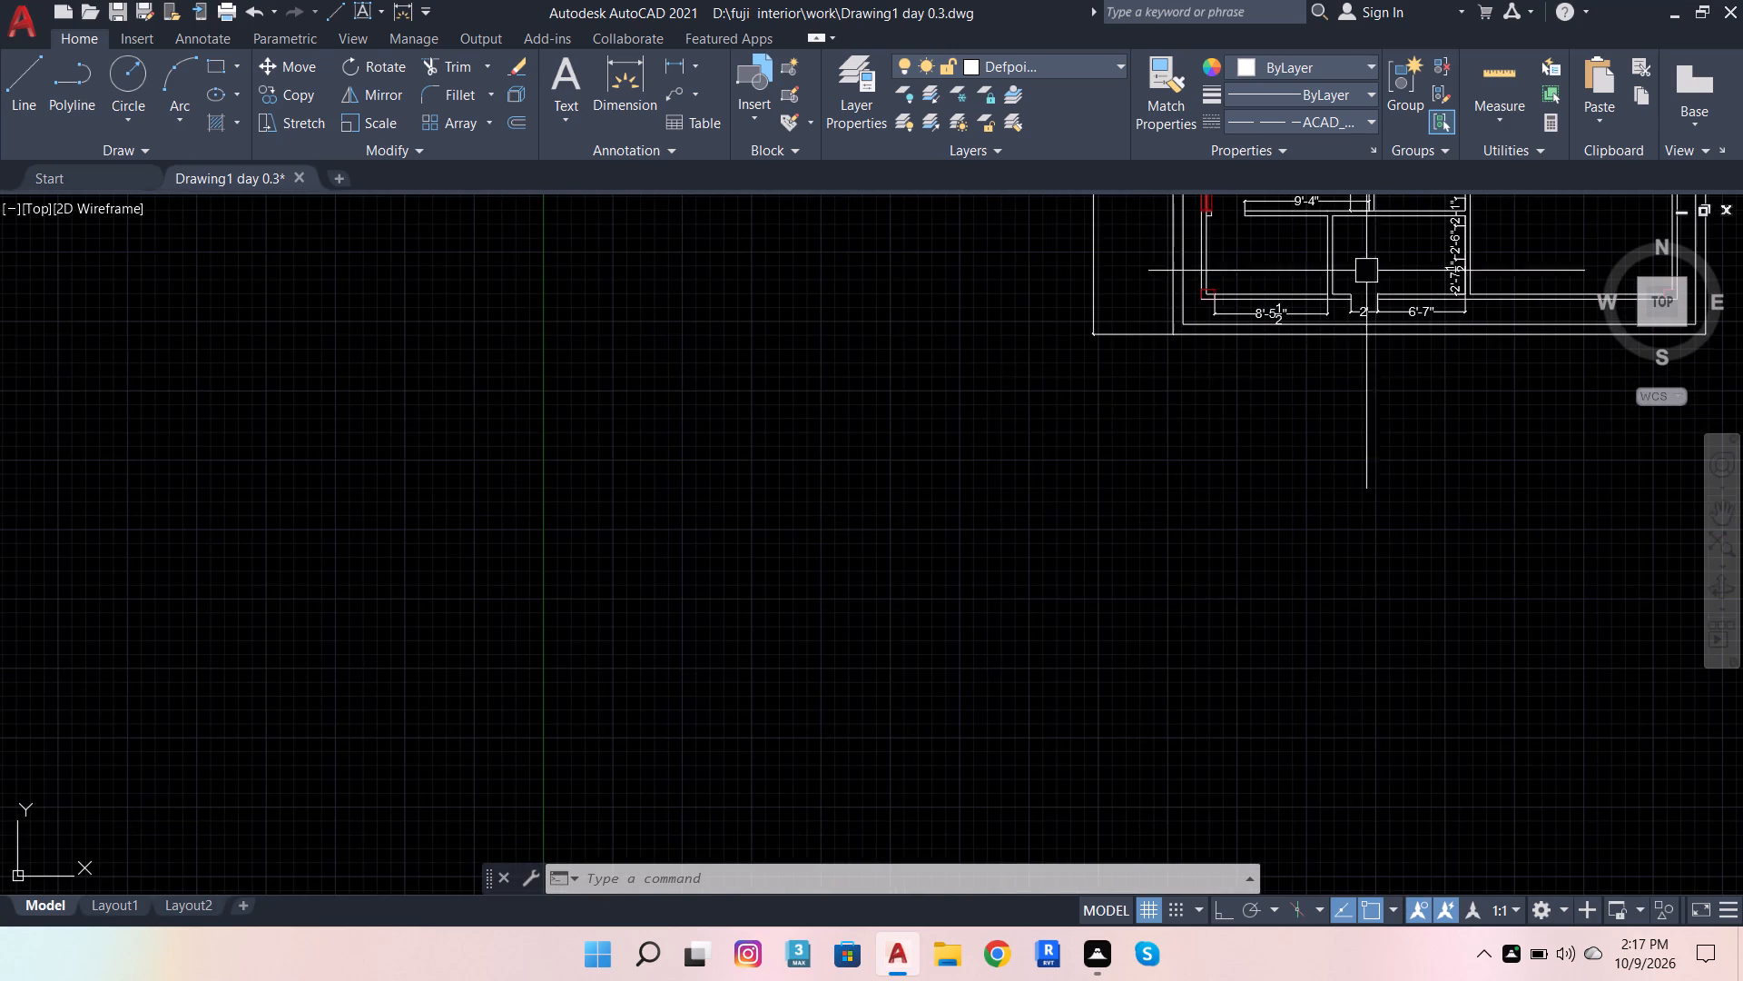
scroll(1451, 249, up, 2)
scroll(965, 459, down, 2)
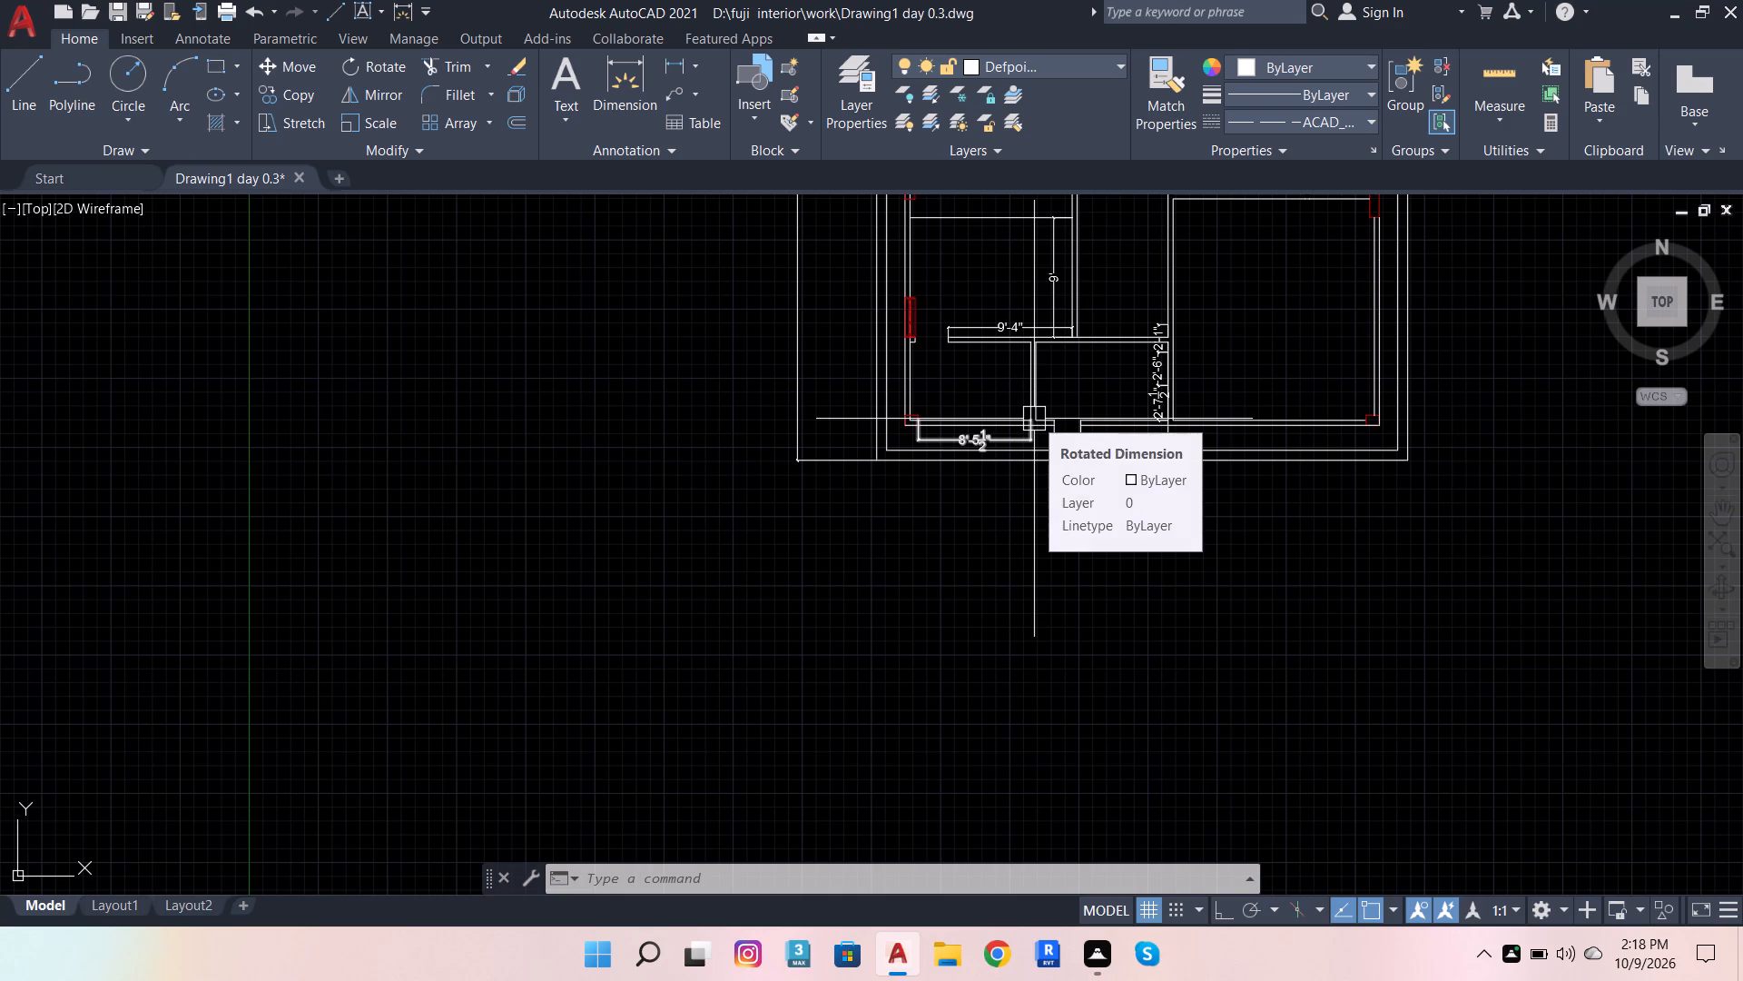
scroll(1086, 443, up, 3)
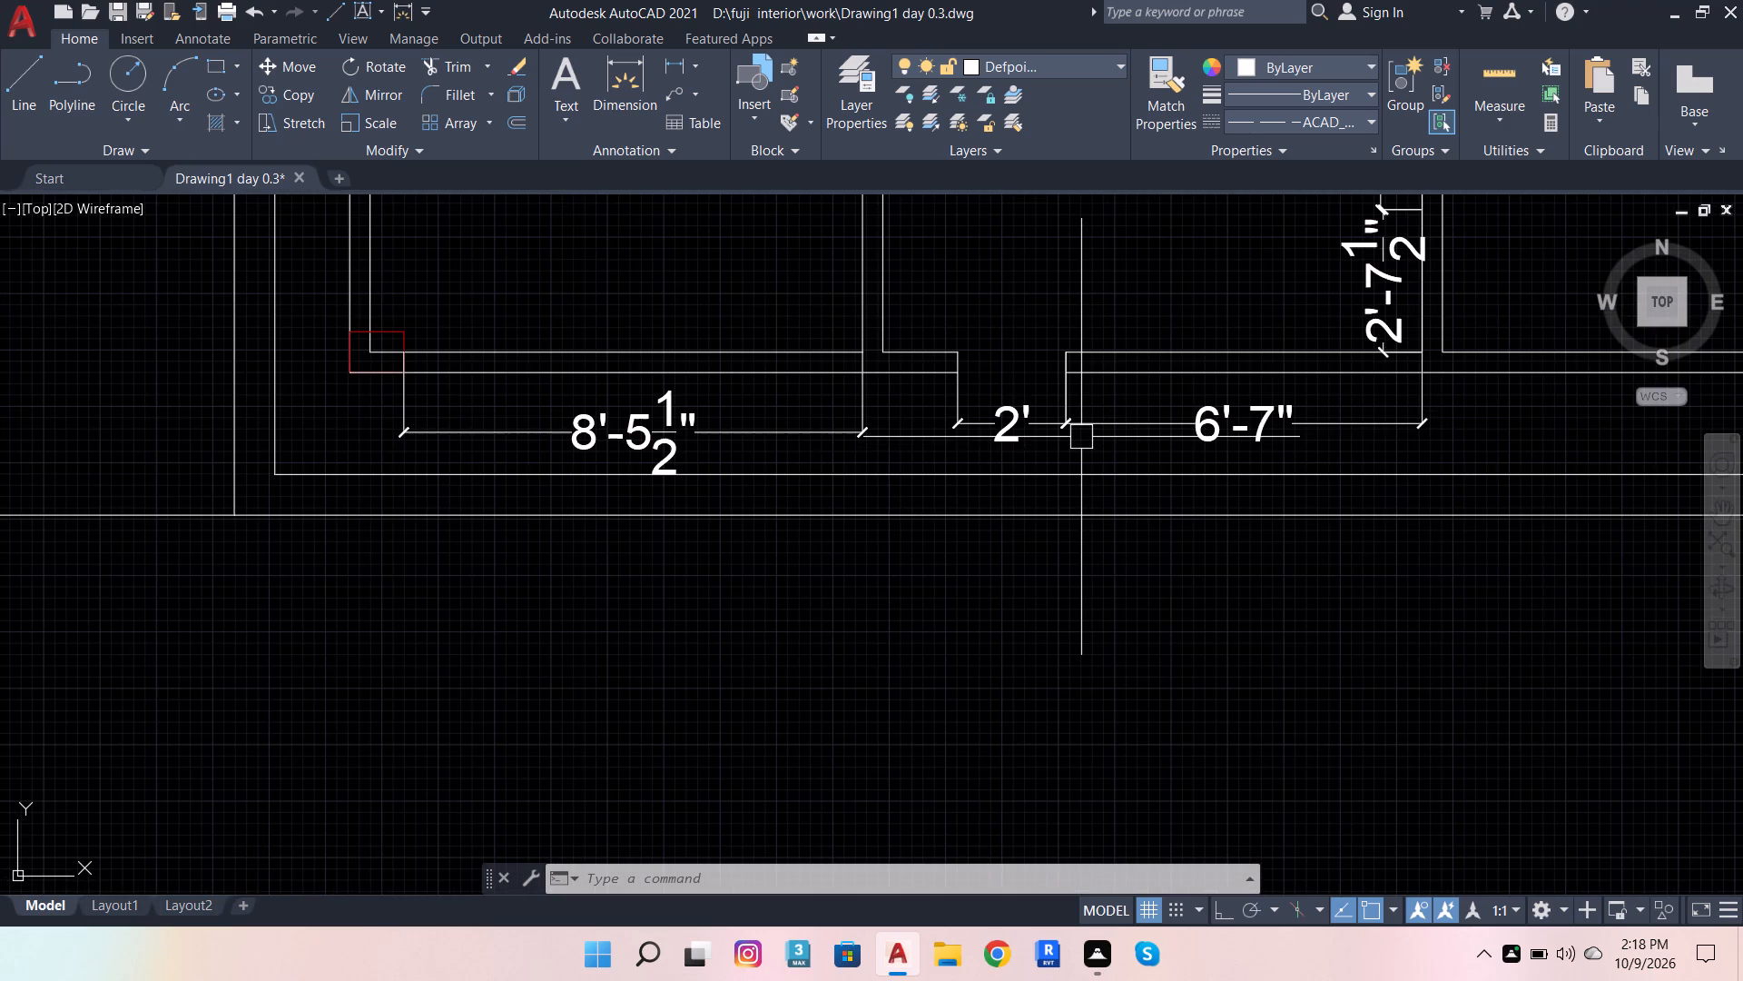
scroll(1017, 495, down, 1)
scroll(1166, 385, down, 1)
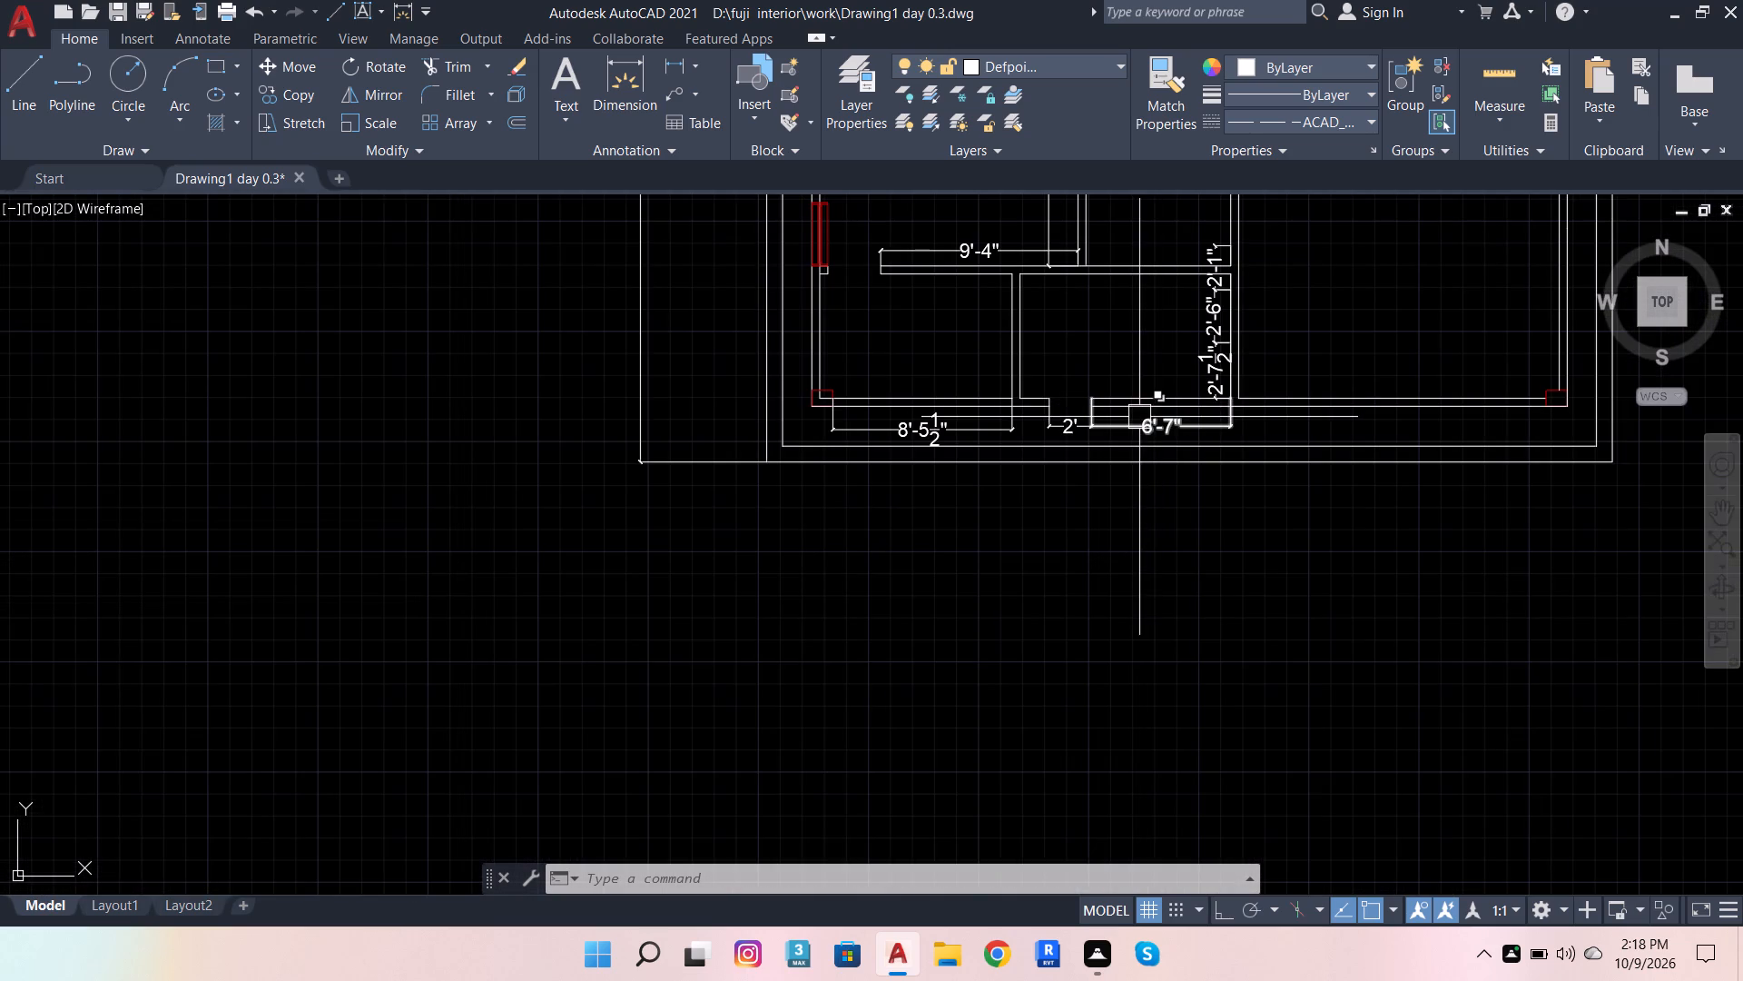
scroll(1139, 418, down, 3)
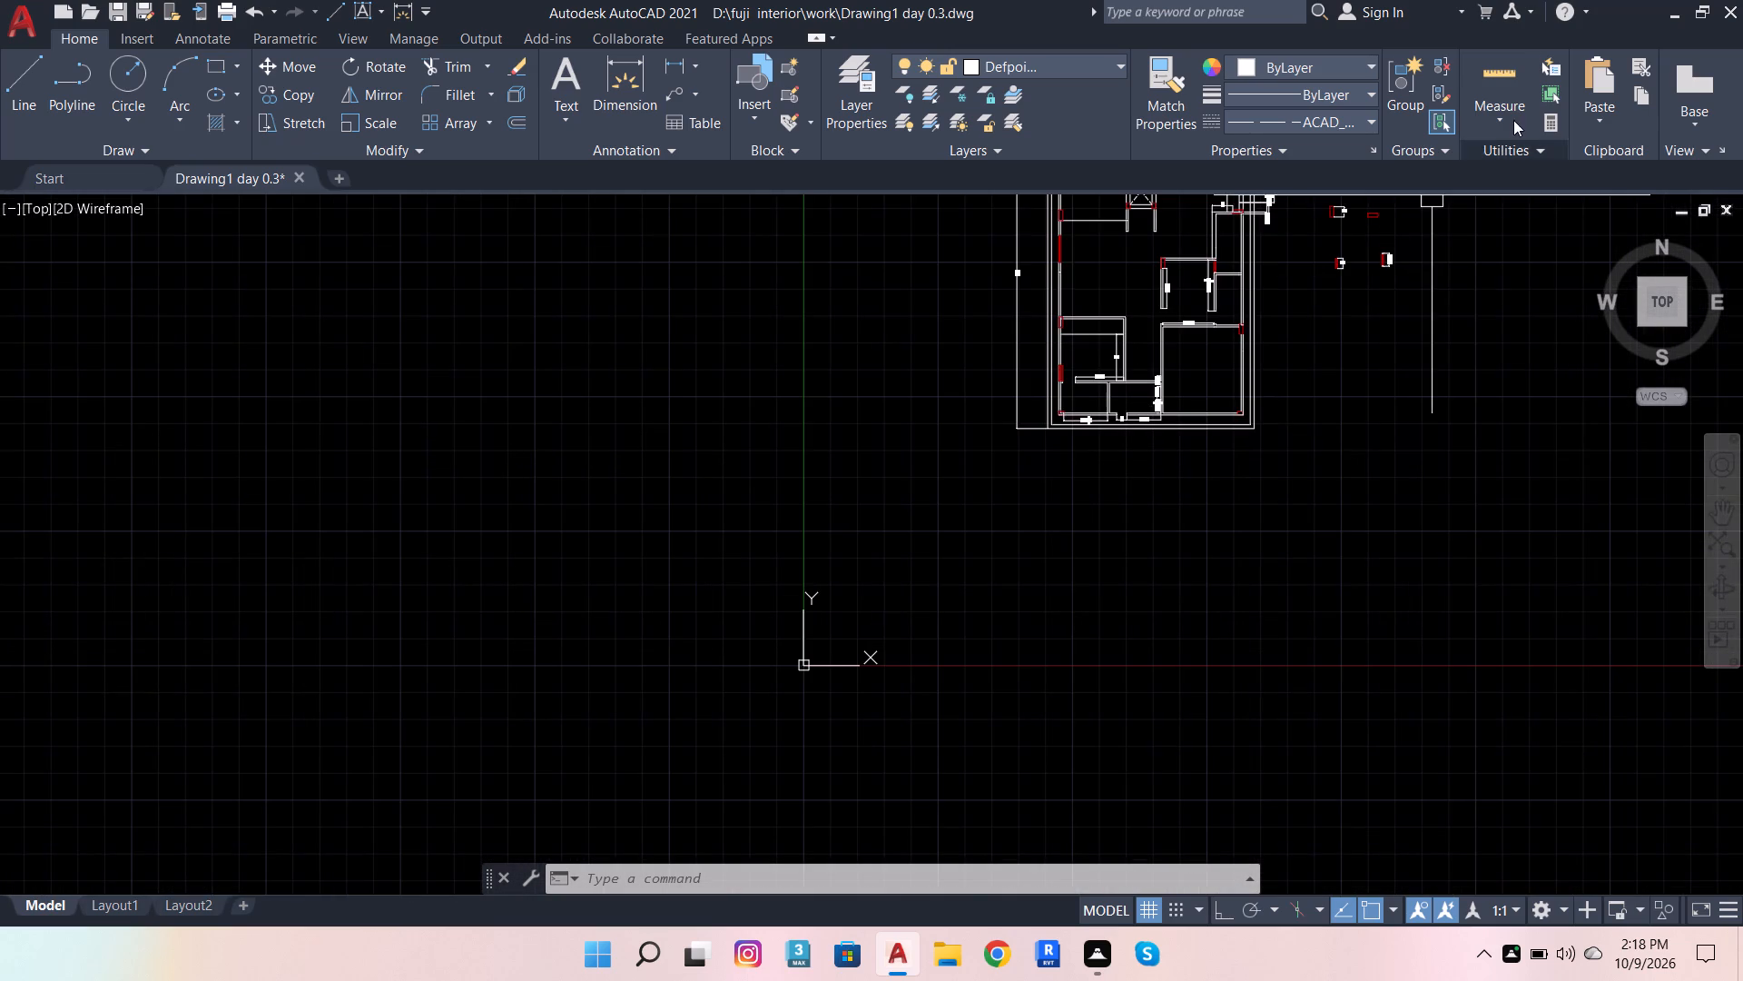
Inspect the red 2' window symbol beside the plan and the 2' opening in the bottom wall.
scroll(1382, 232, up, 4)
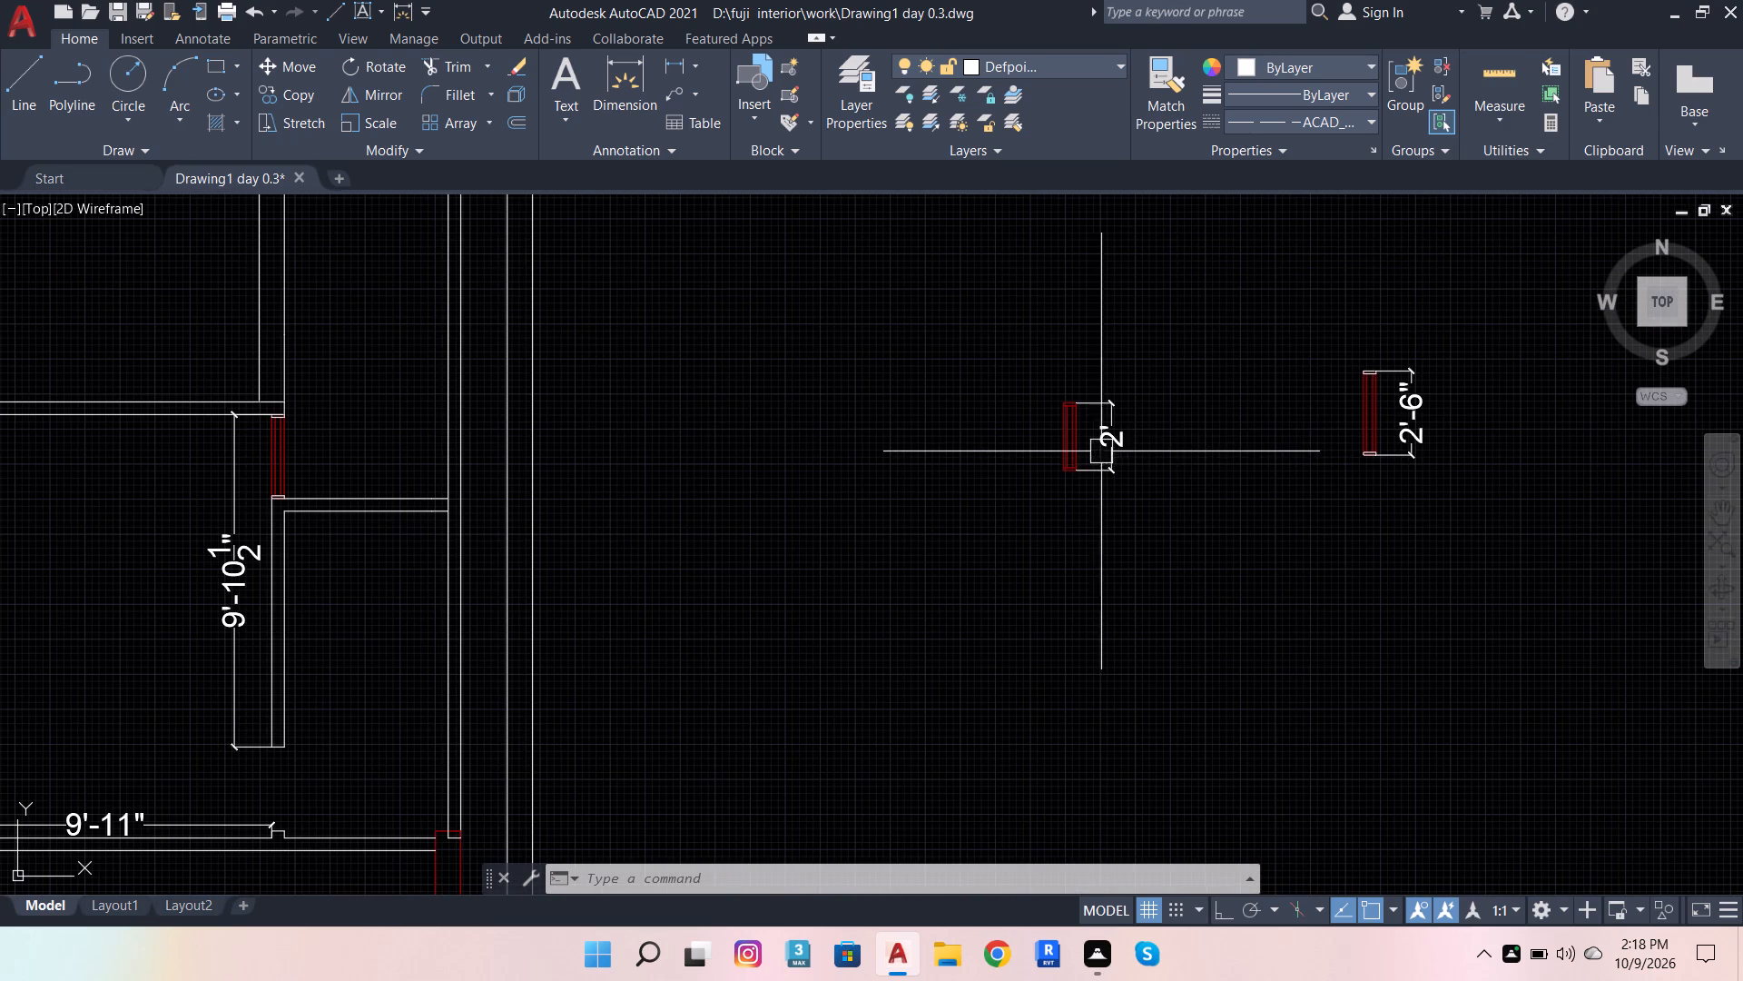
click(1063, 434)
scroll(1217, 438, down, 2)
scroll(1222, 404, up, 1)
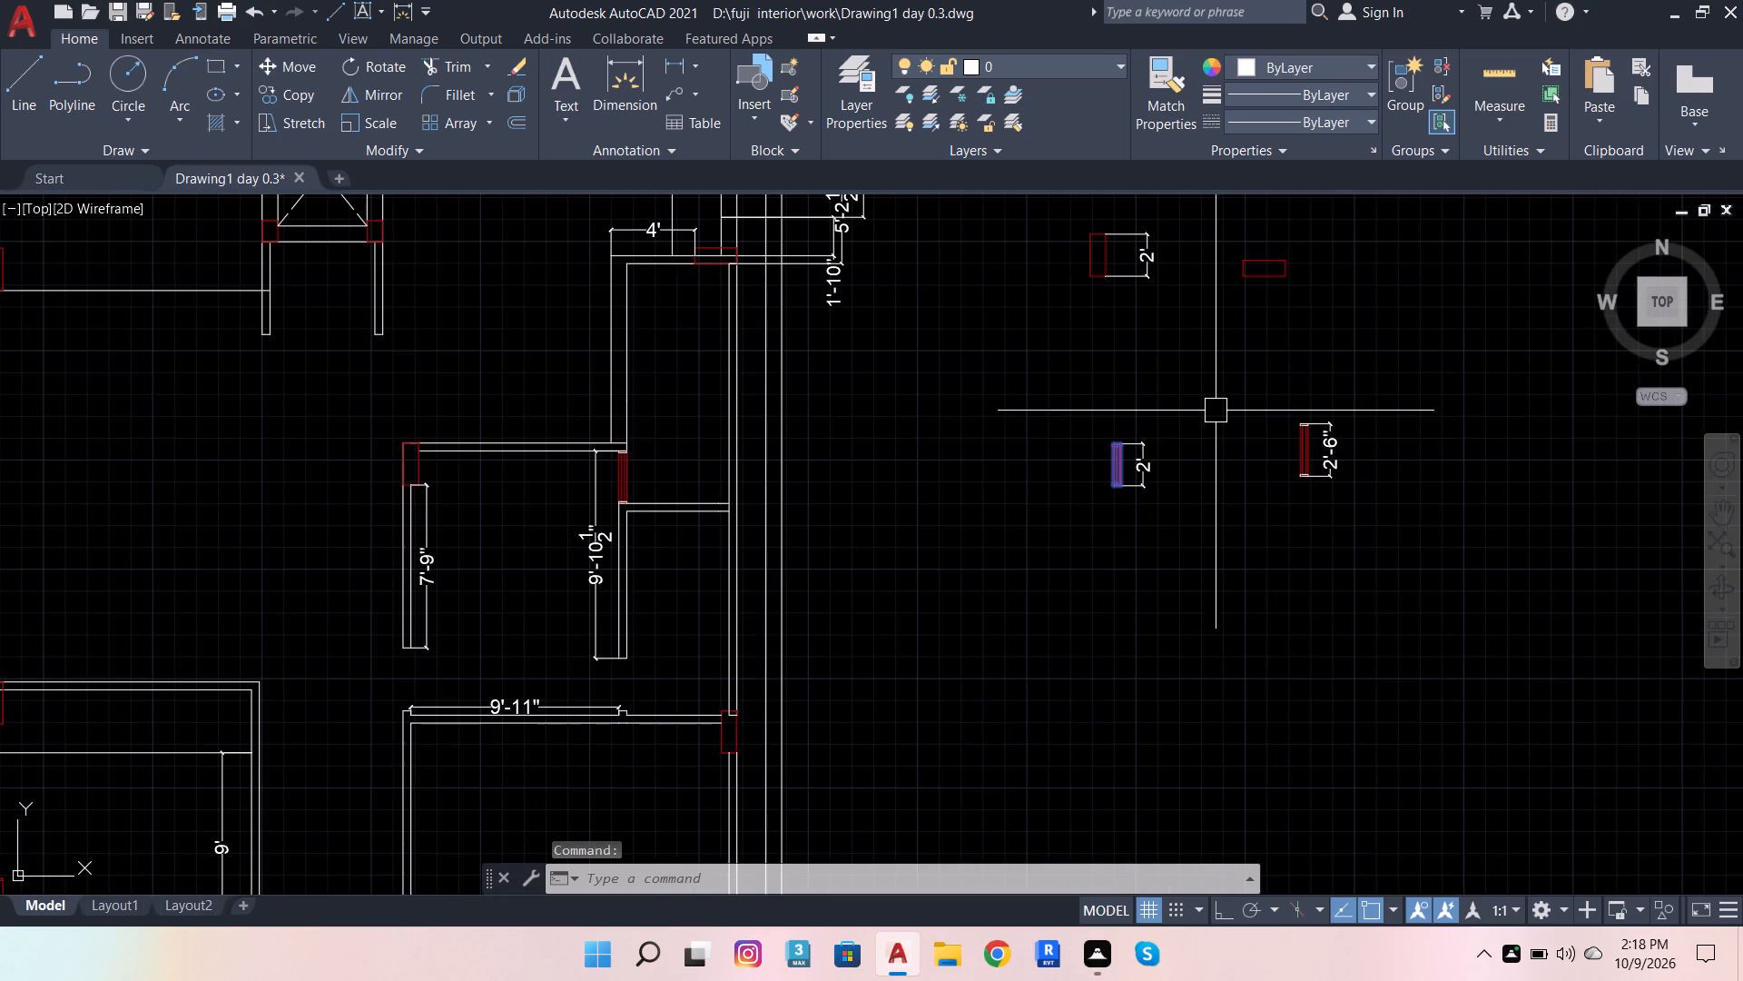
key(Escape)
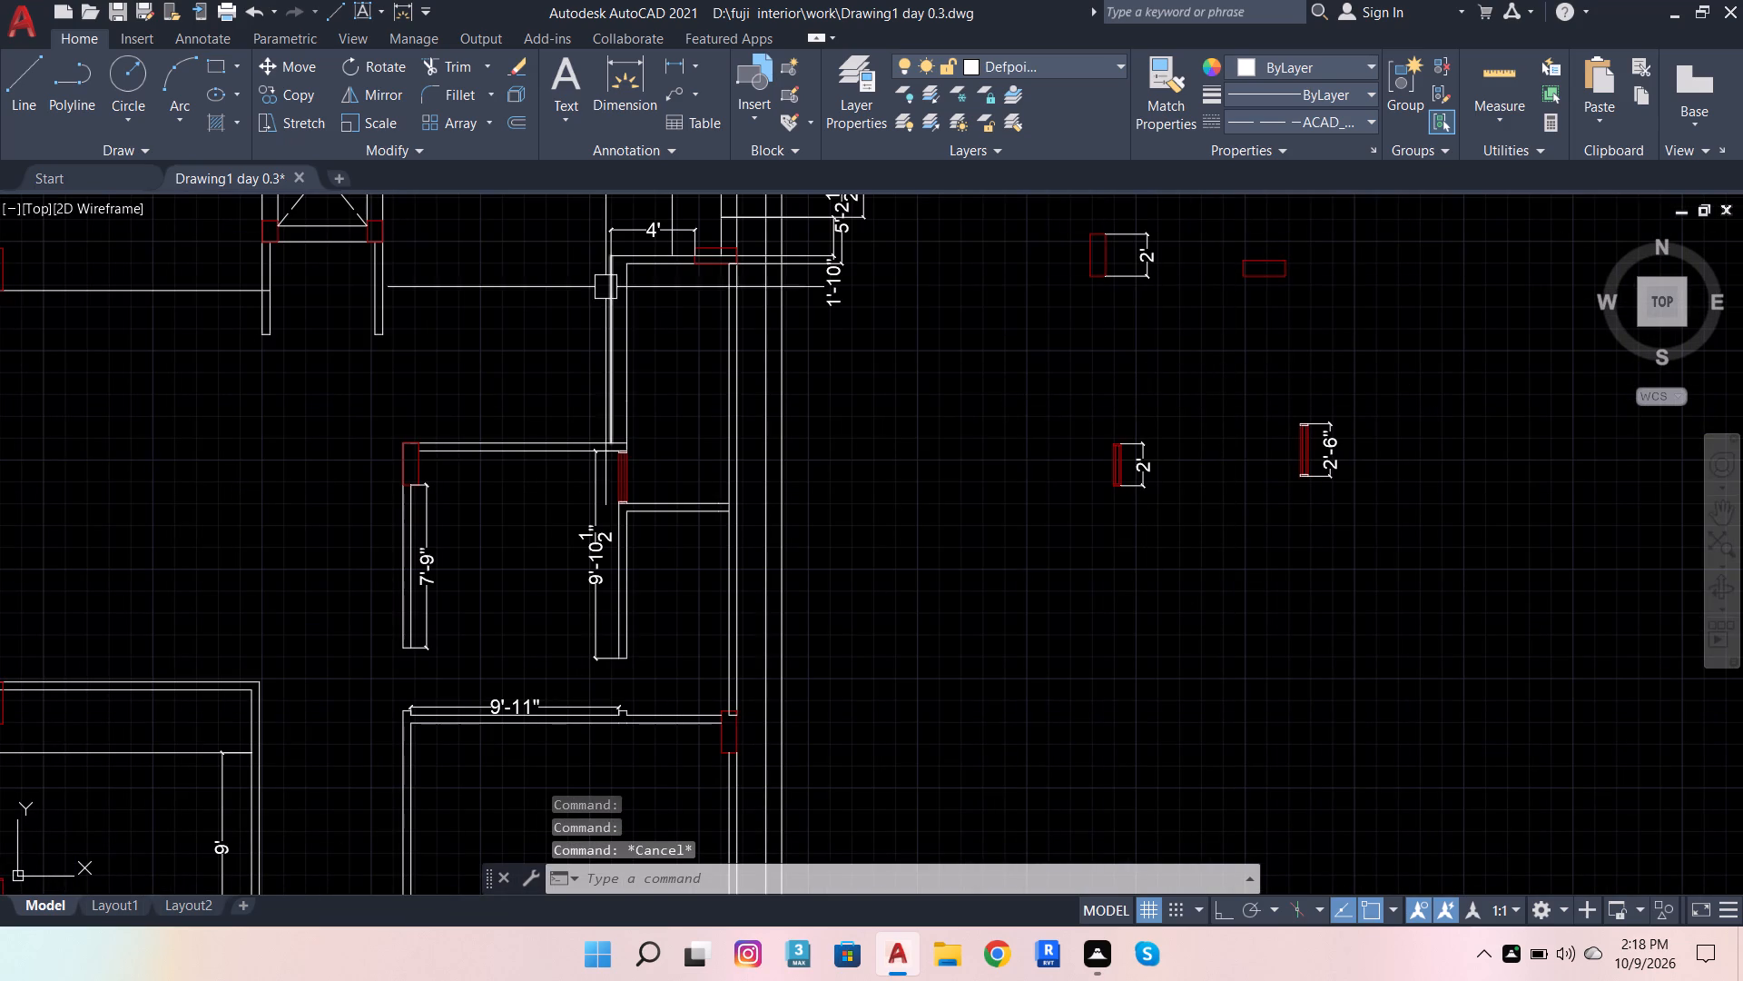
scroll(675, 19, down, 3)
scroll(576, 512, down, 4)
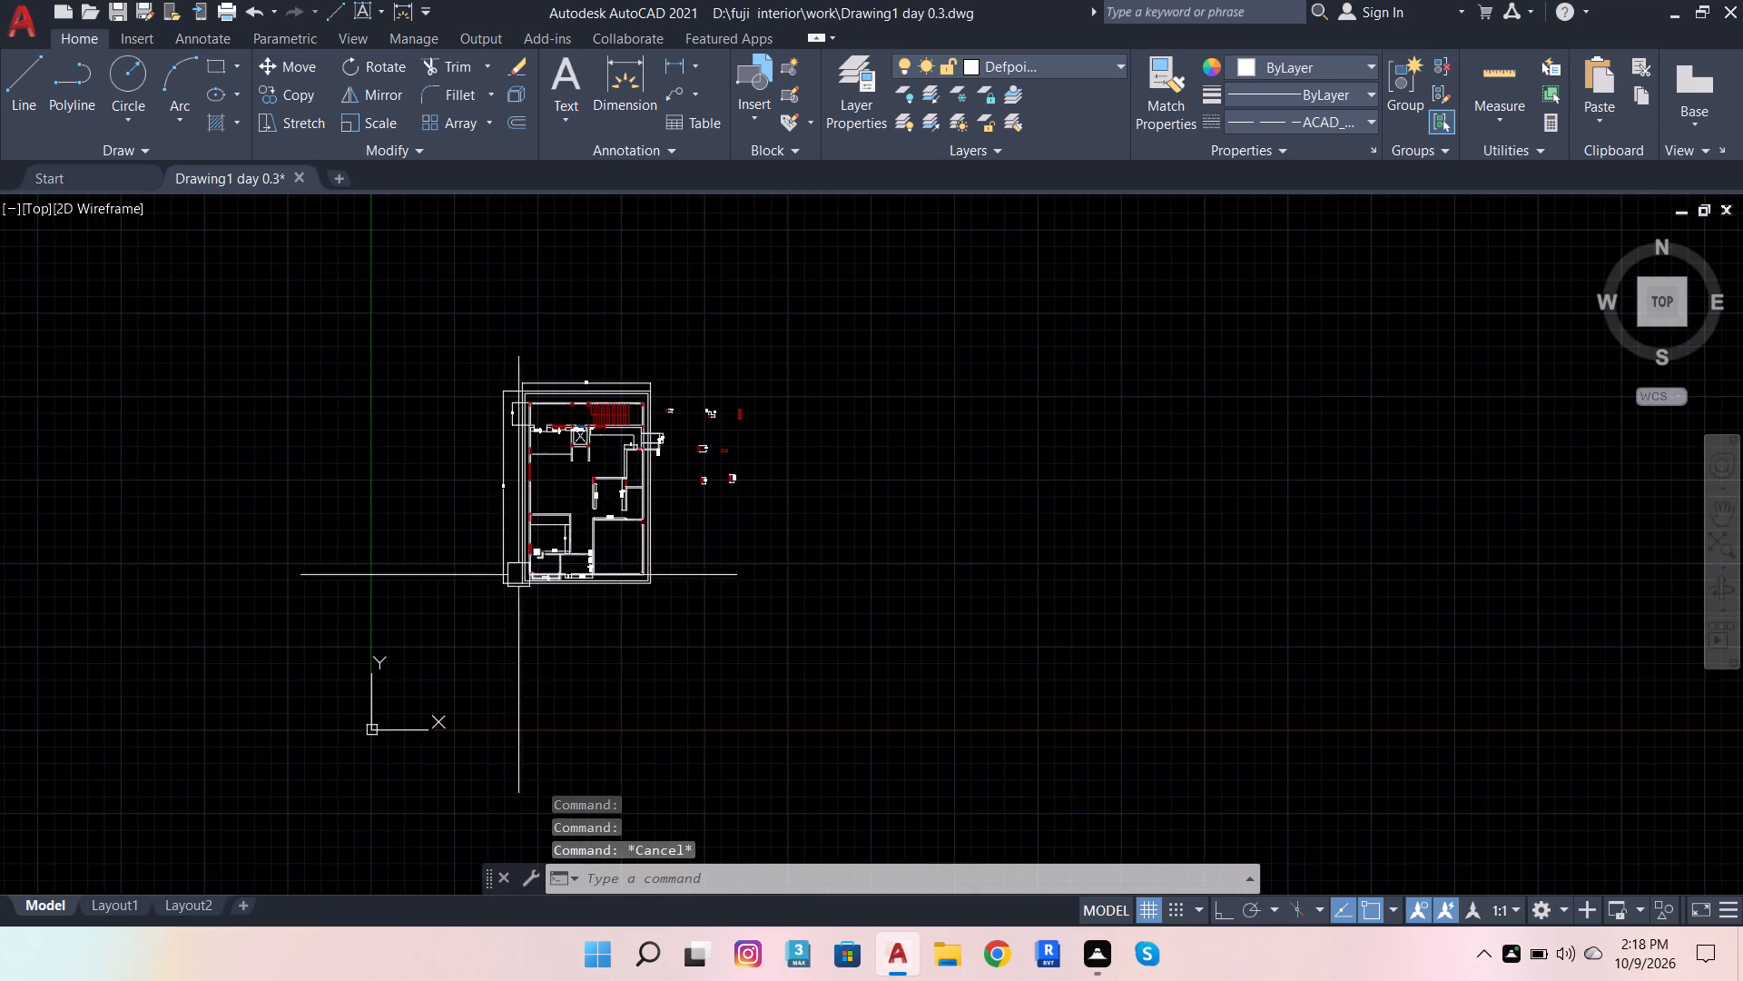
scroll(527, 560, up, 5)
scroll(734, 350, up, 3)
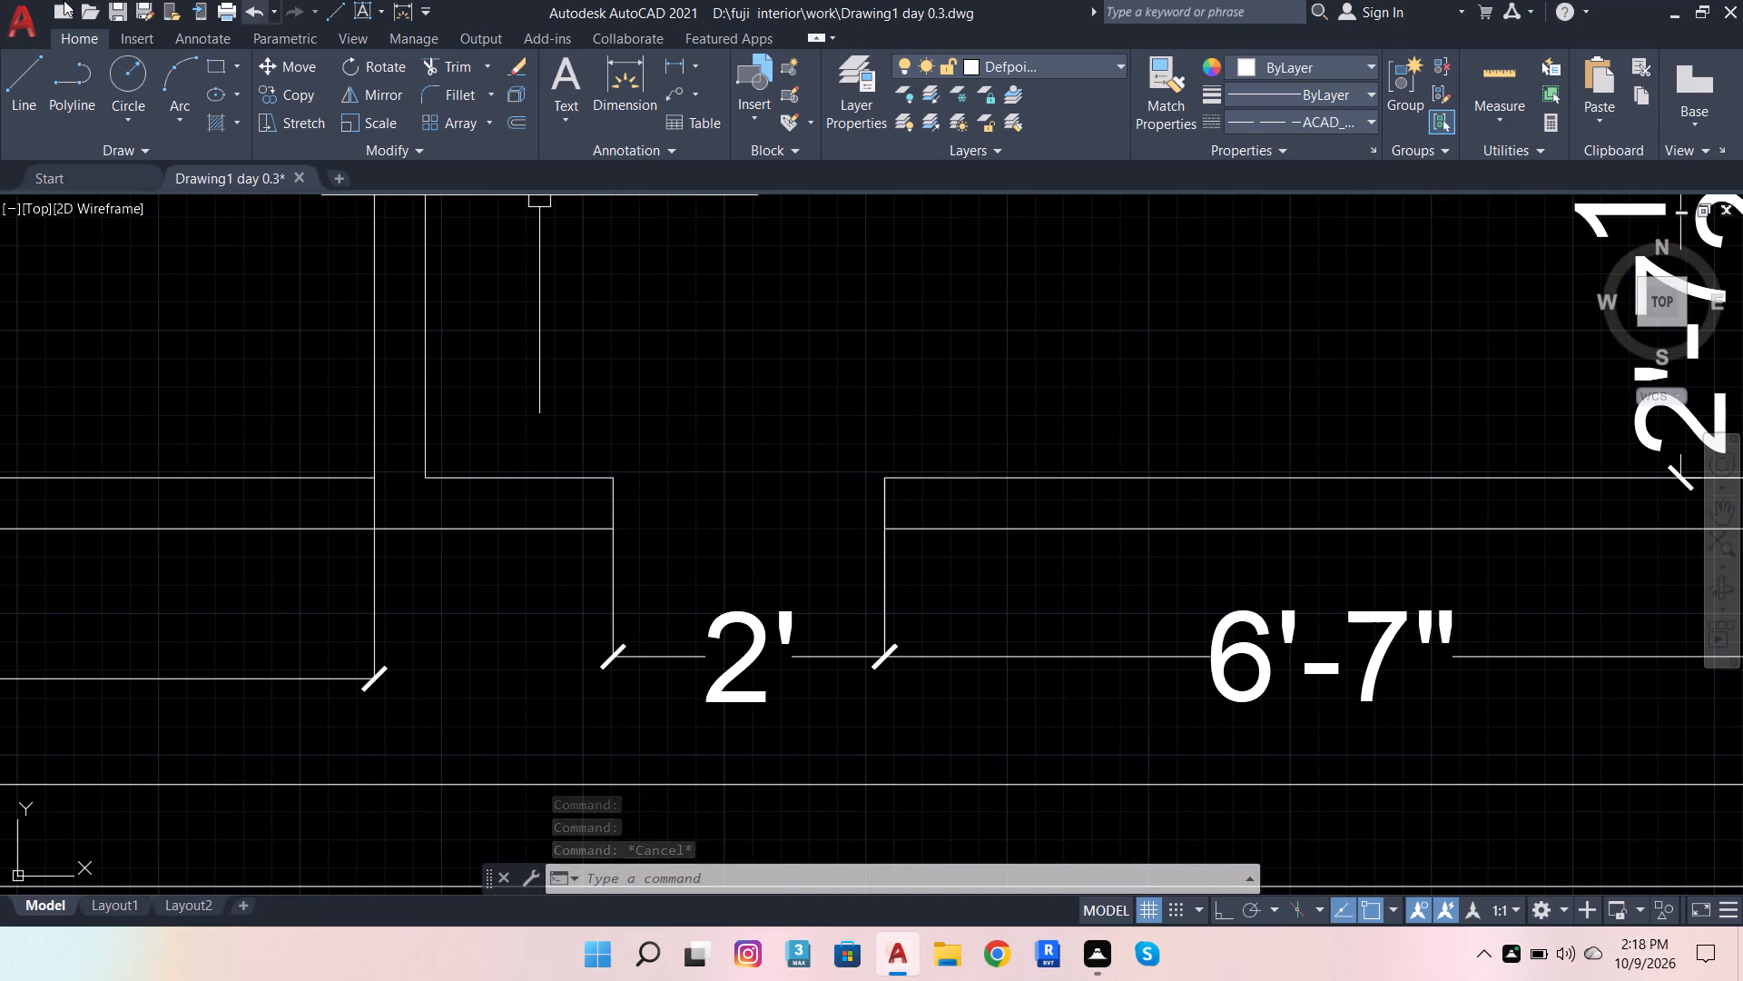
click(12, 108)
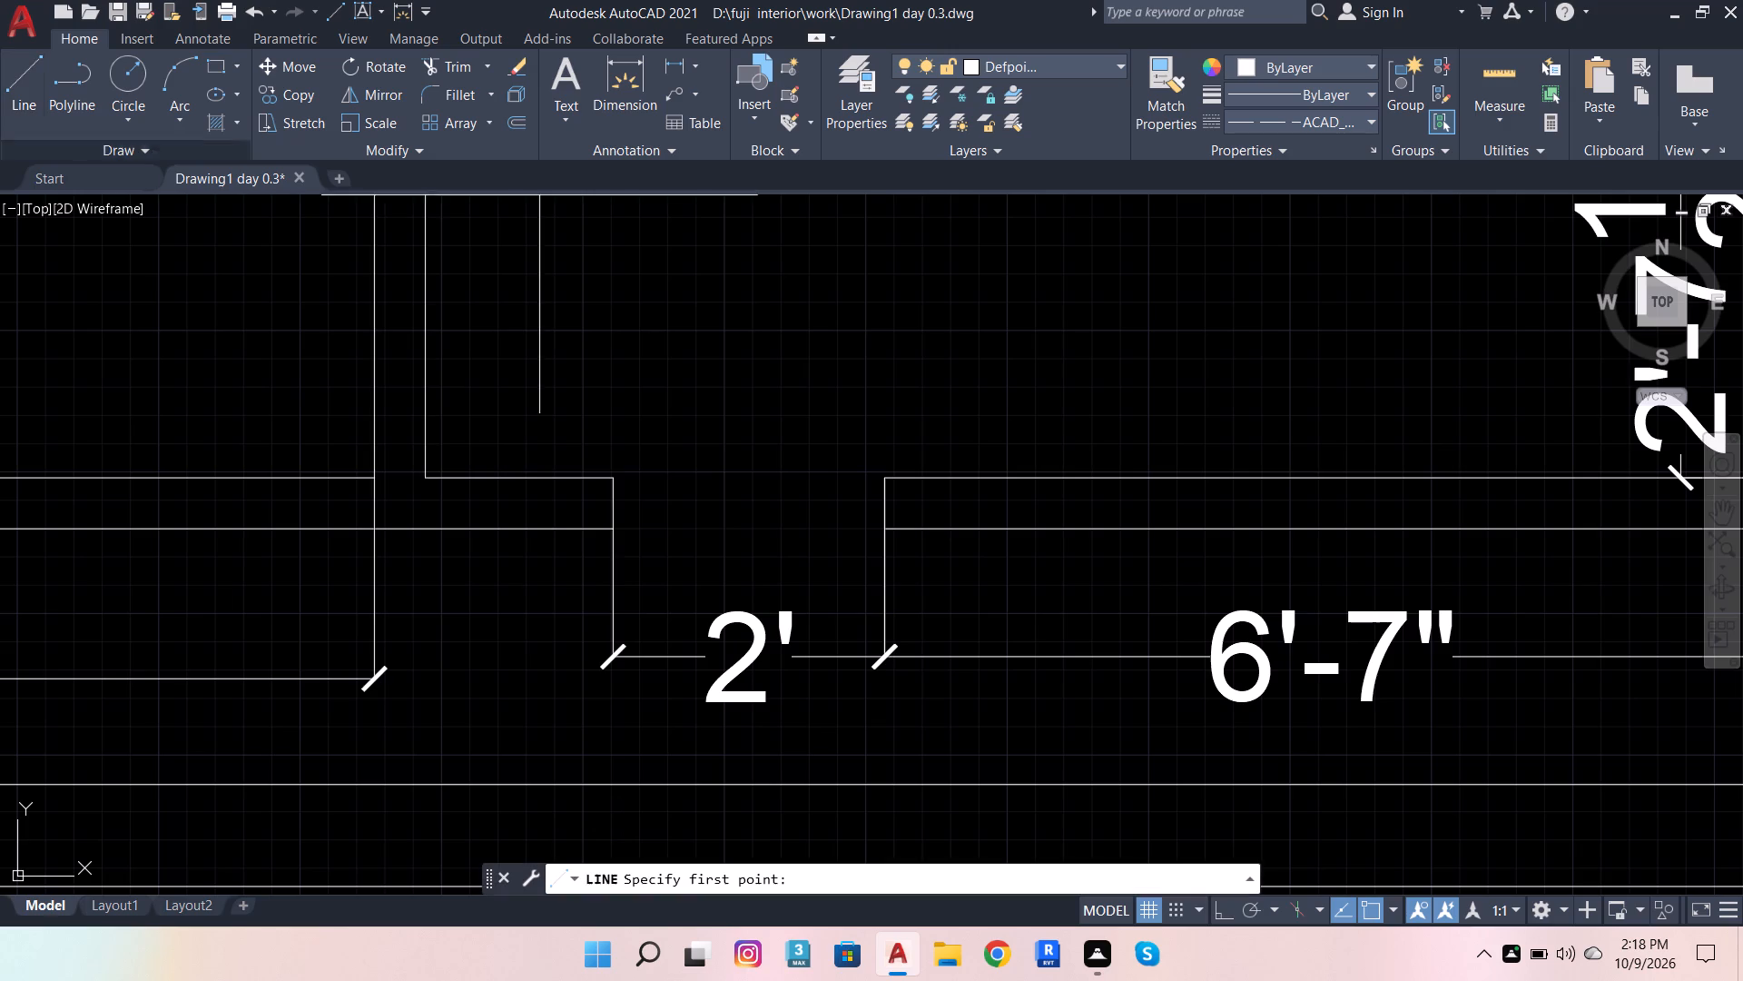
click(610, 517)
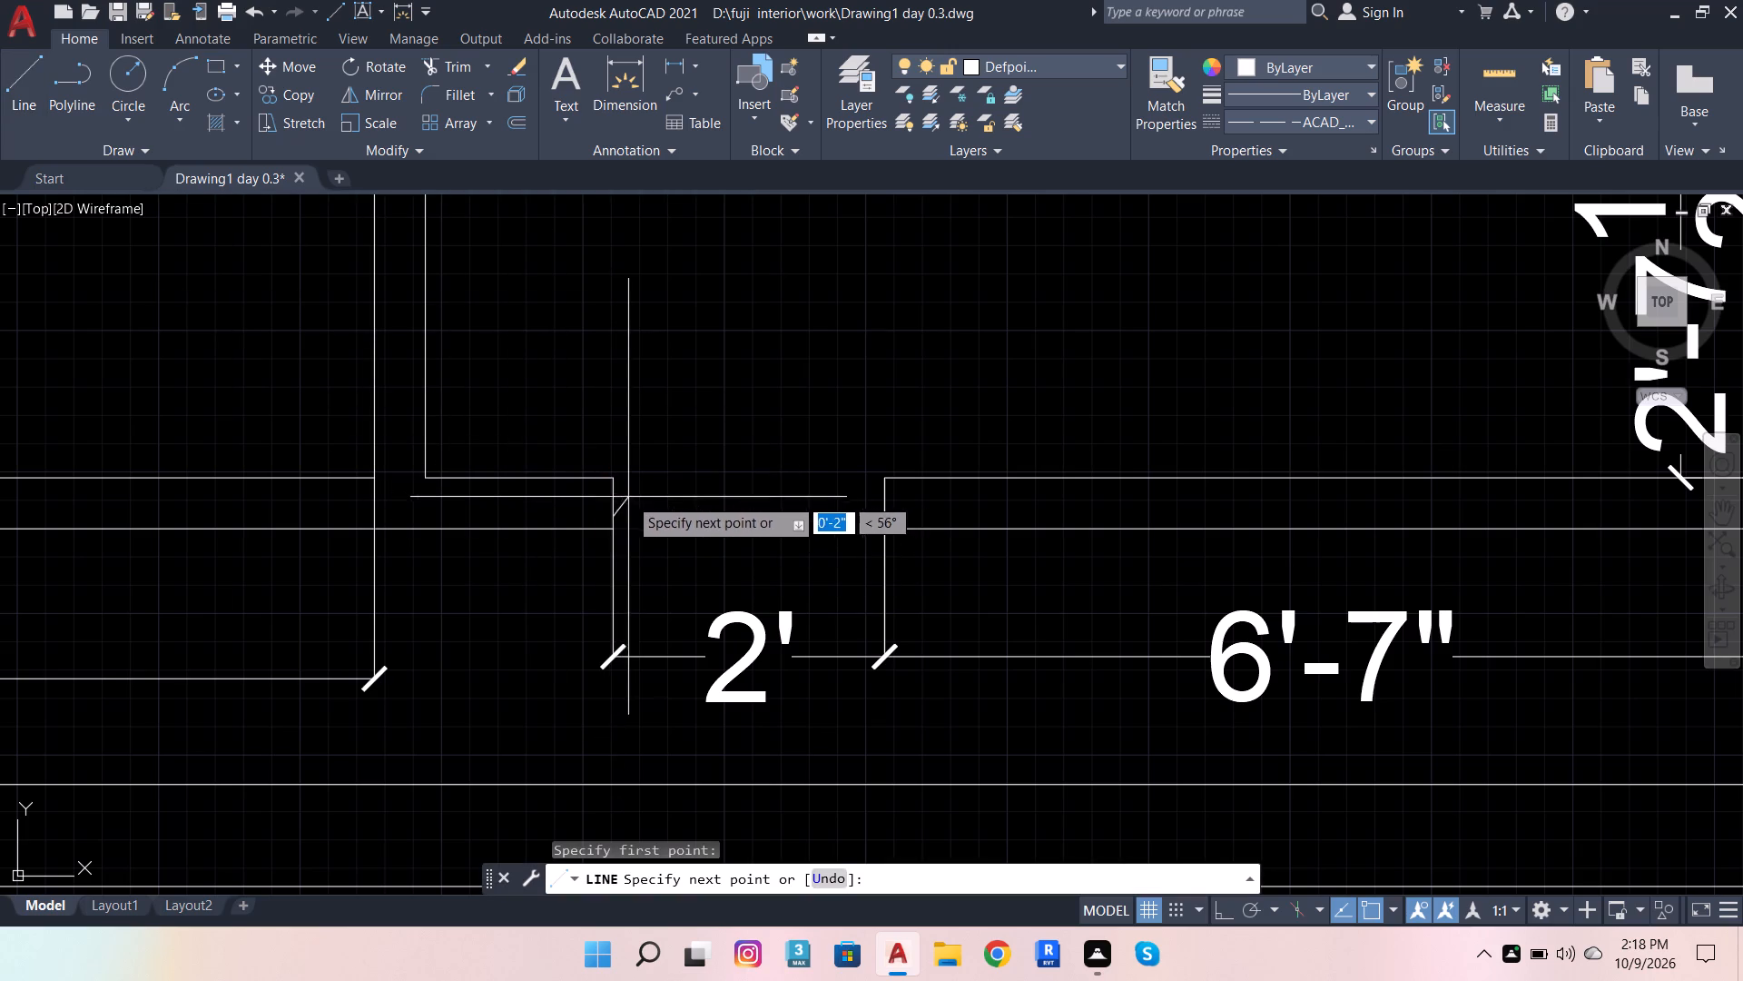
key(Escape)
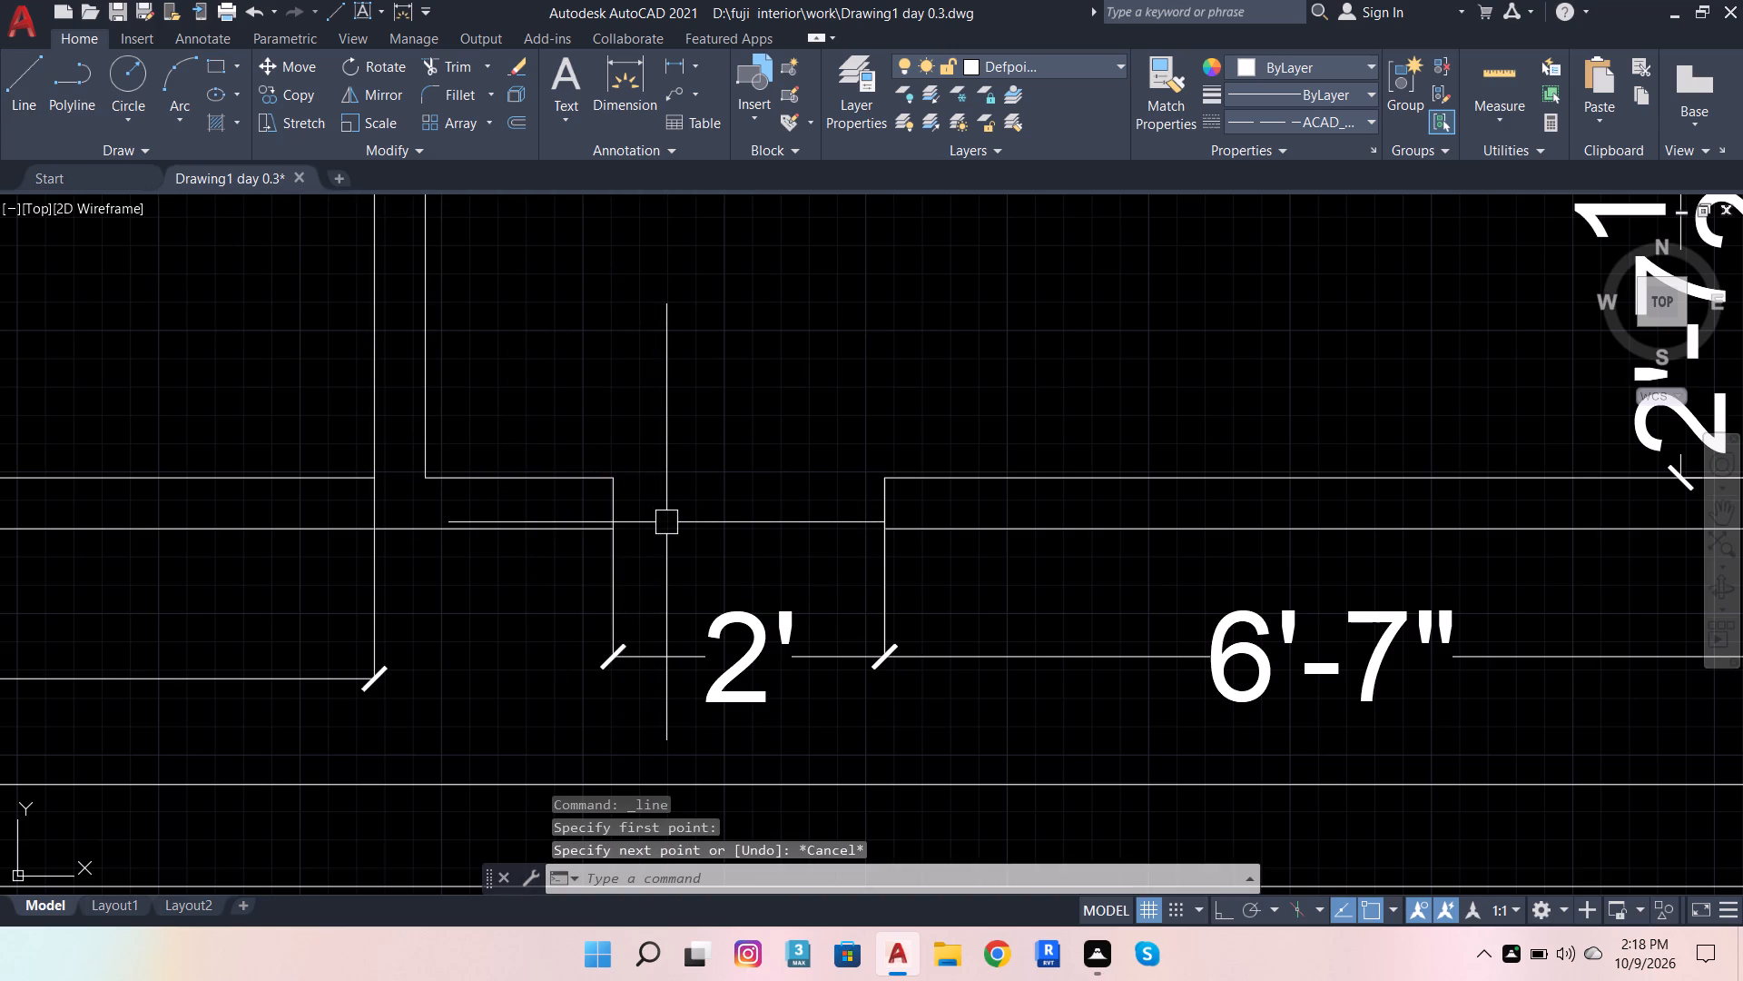
Draw a line across the wall thickness at the left jamb of the bottom wall's 2' opening, and turn Ortho on.
key(l)
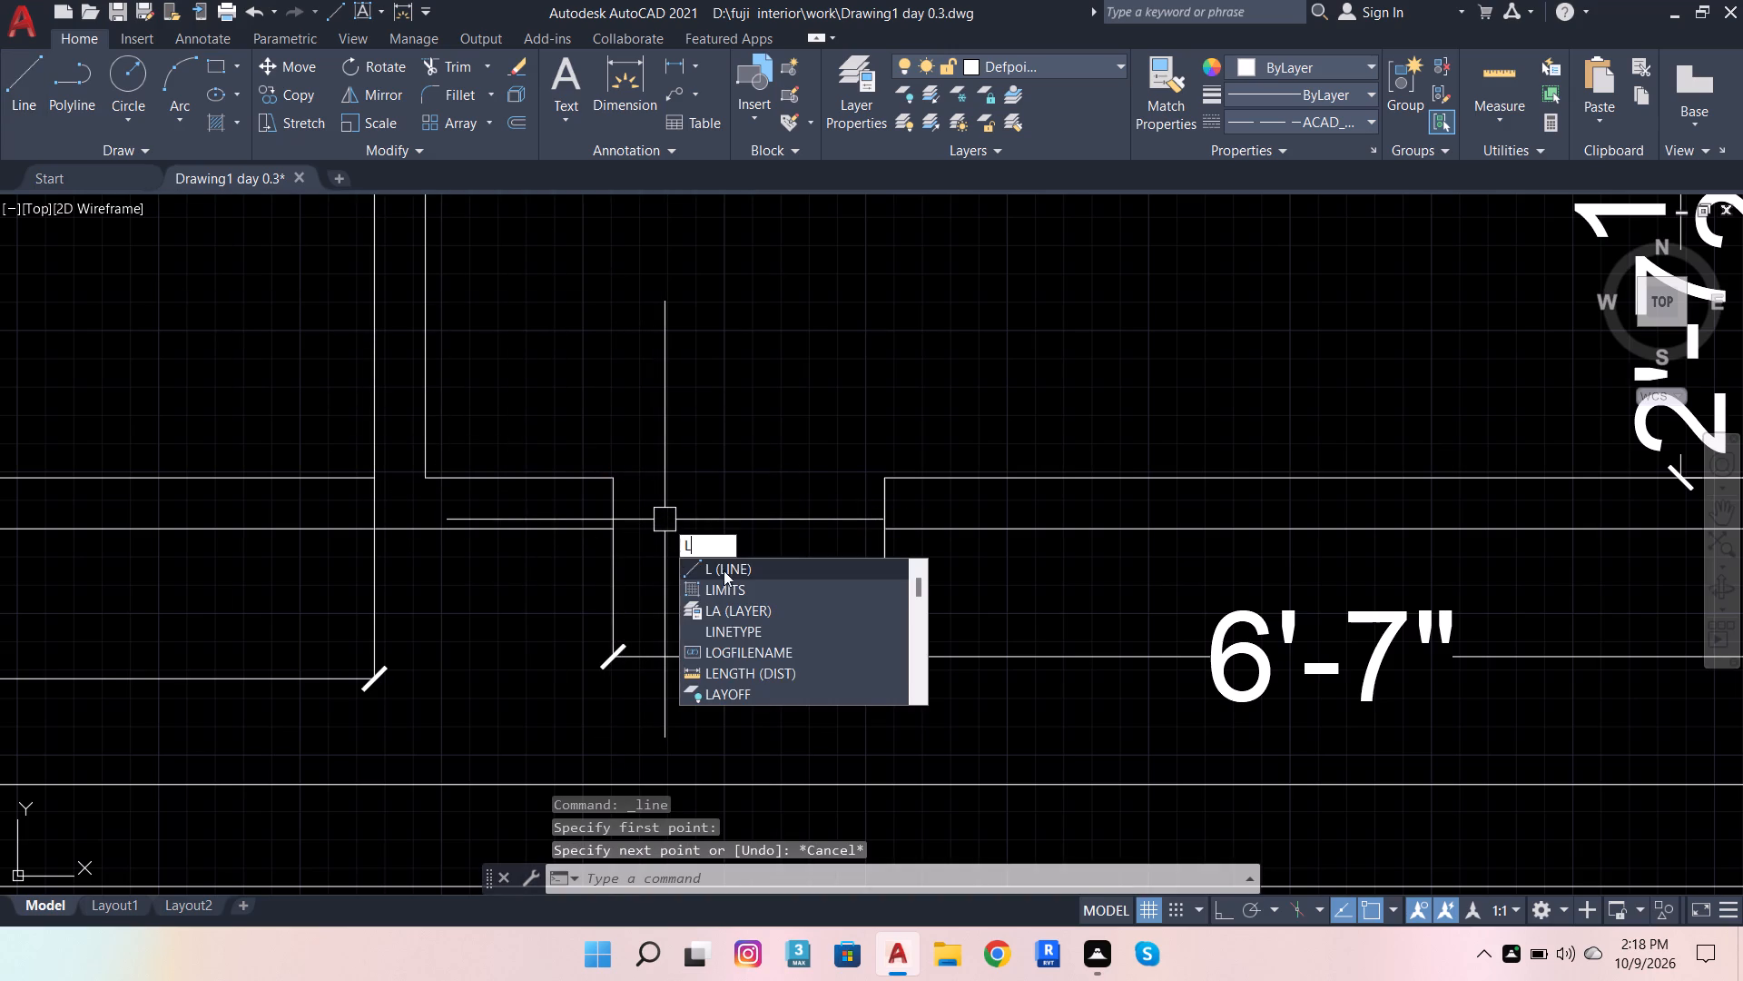
click(724, 570)
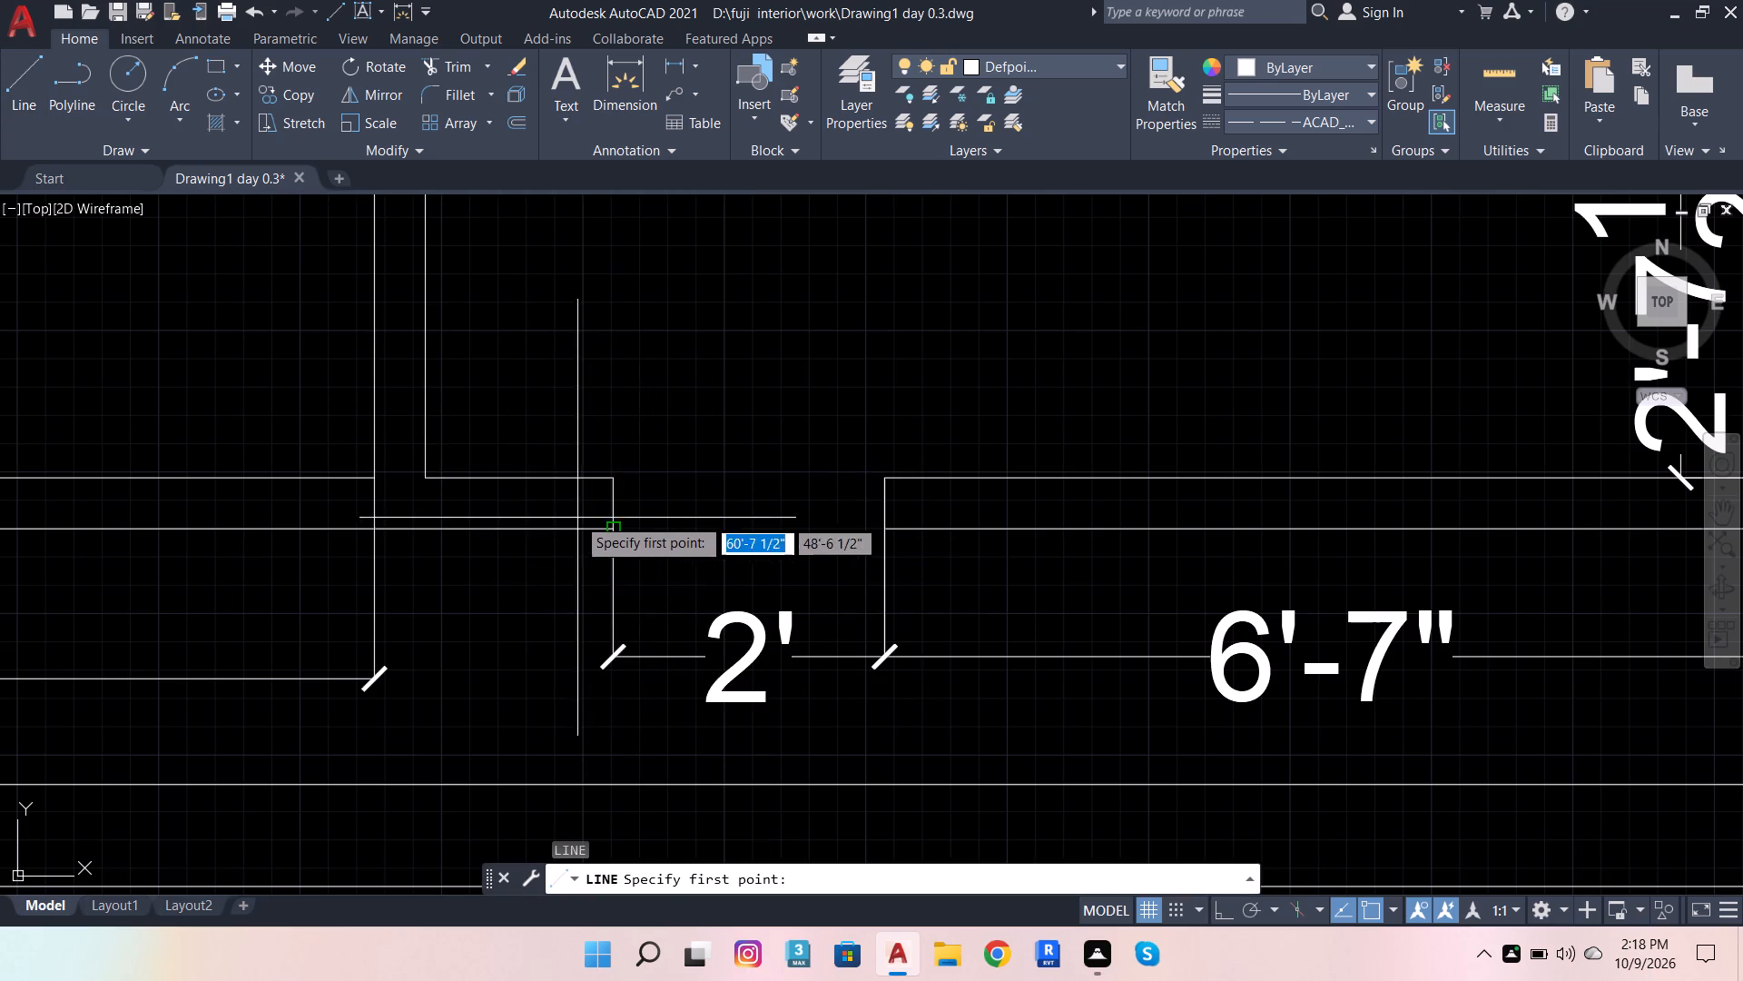
click(615, 524)
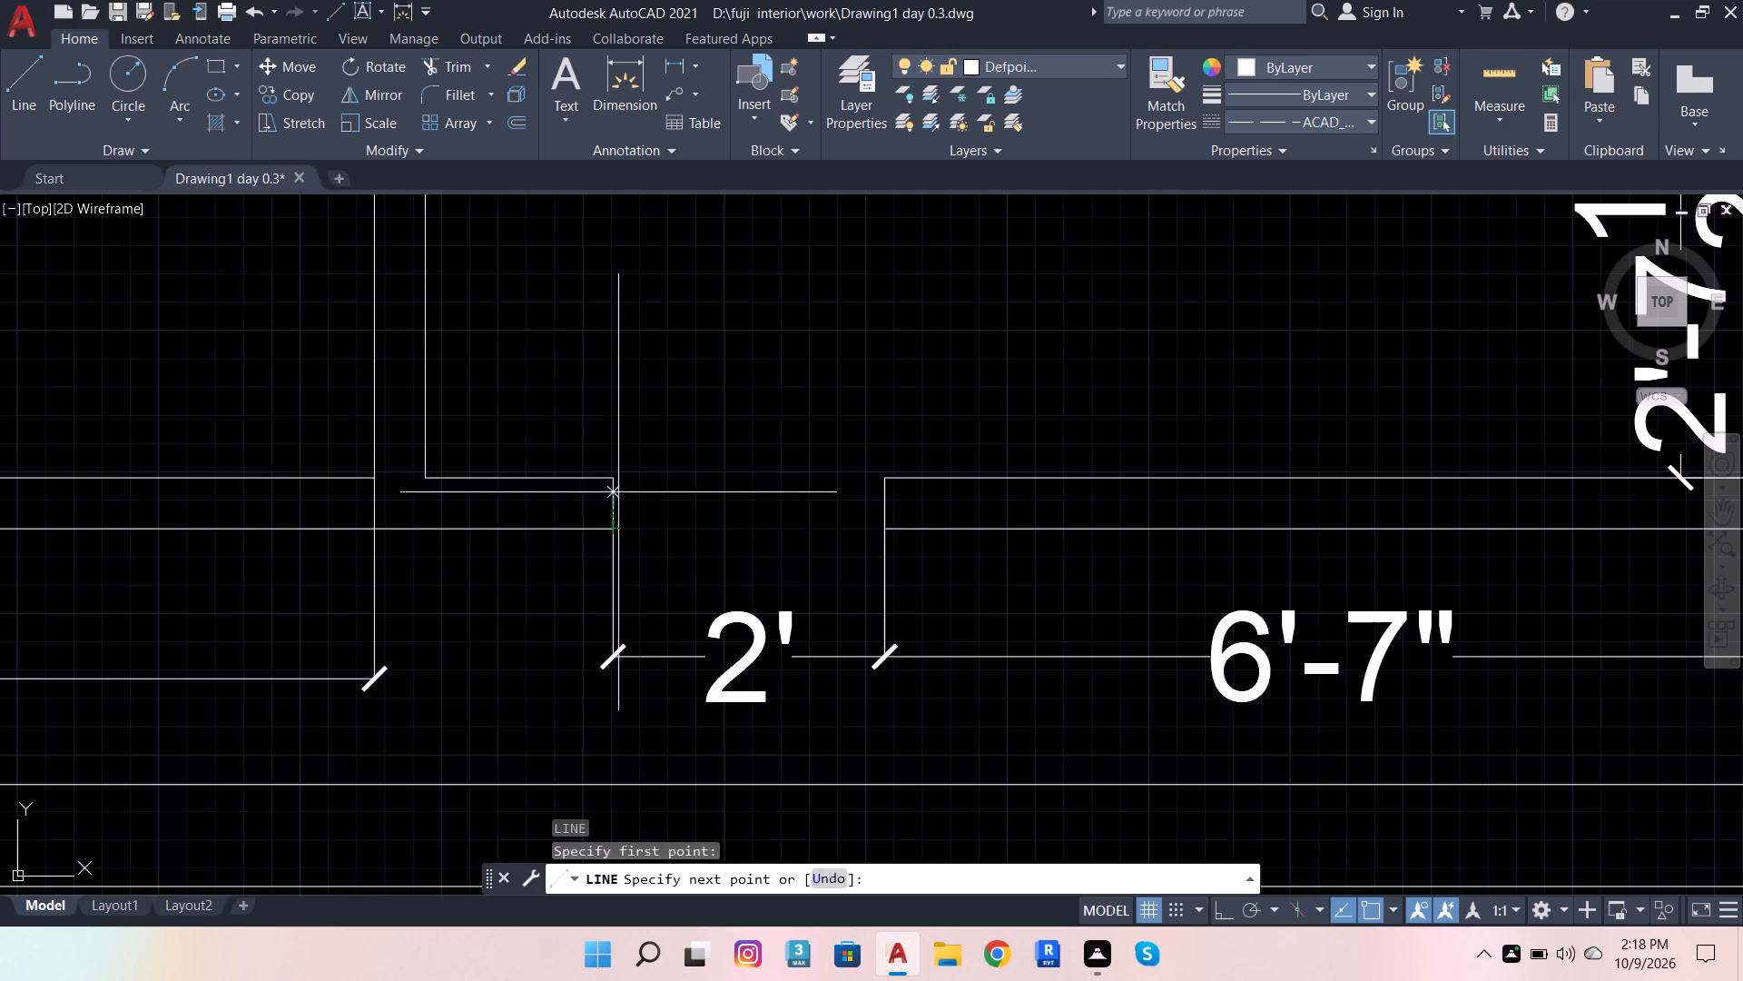
click(612, 481)
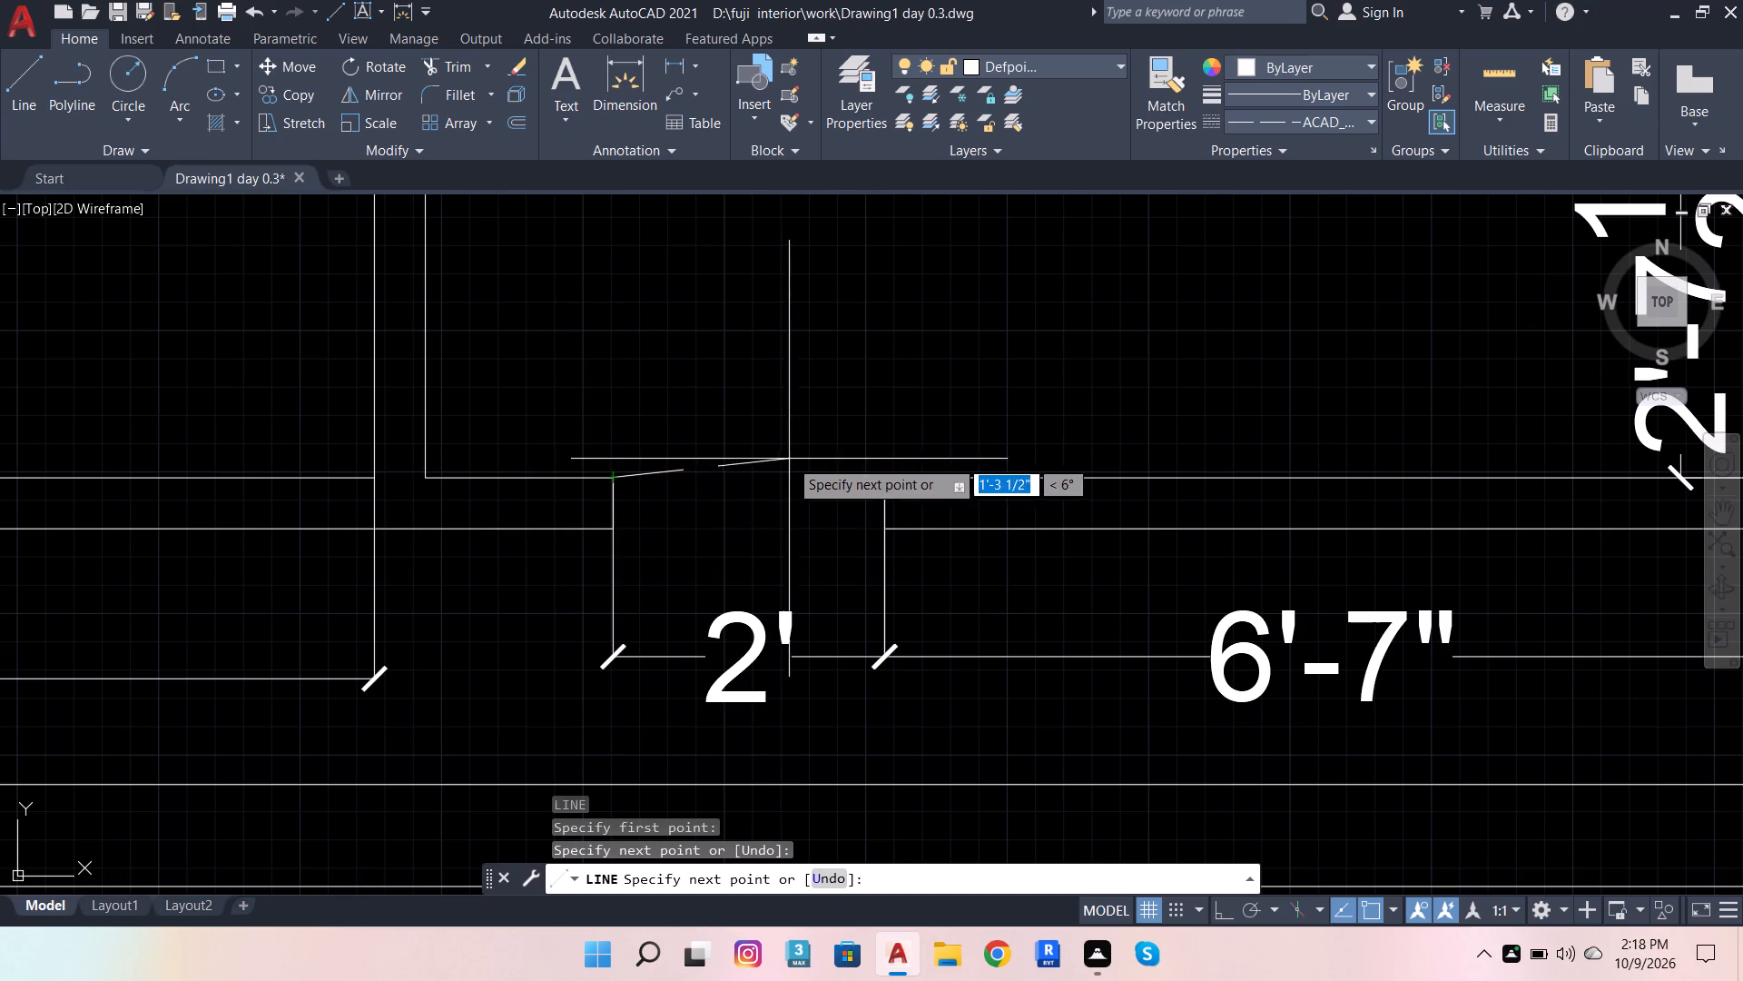
click(1226, 913)
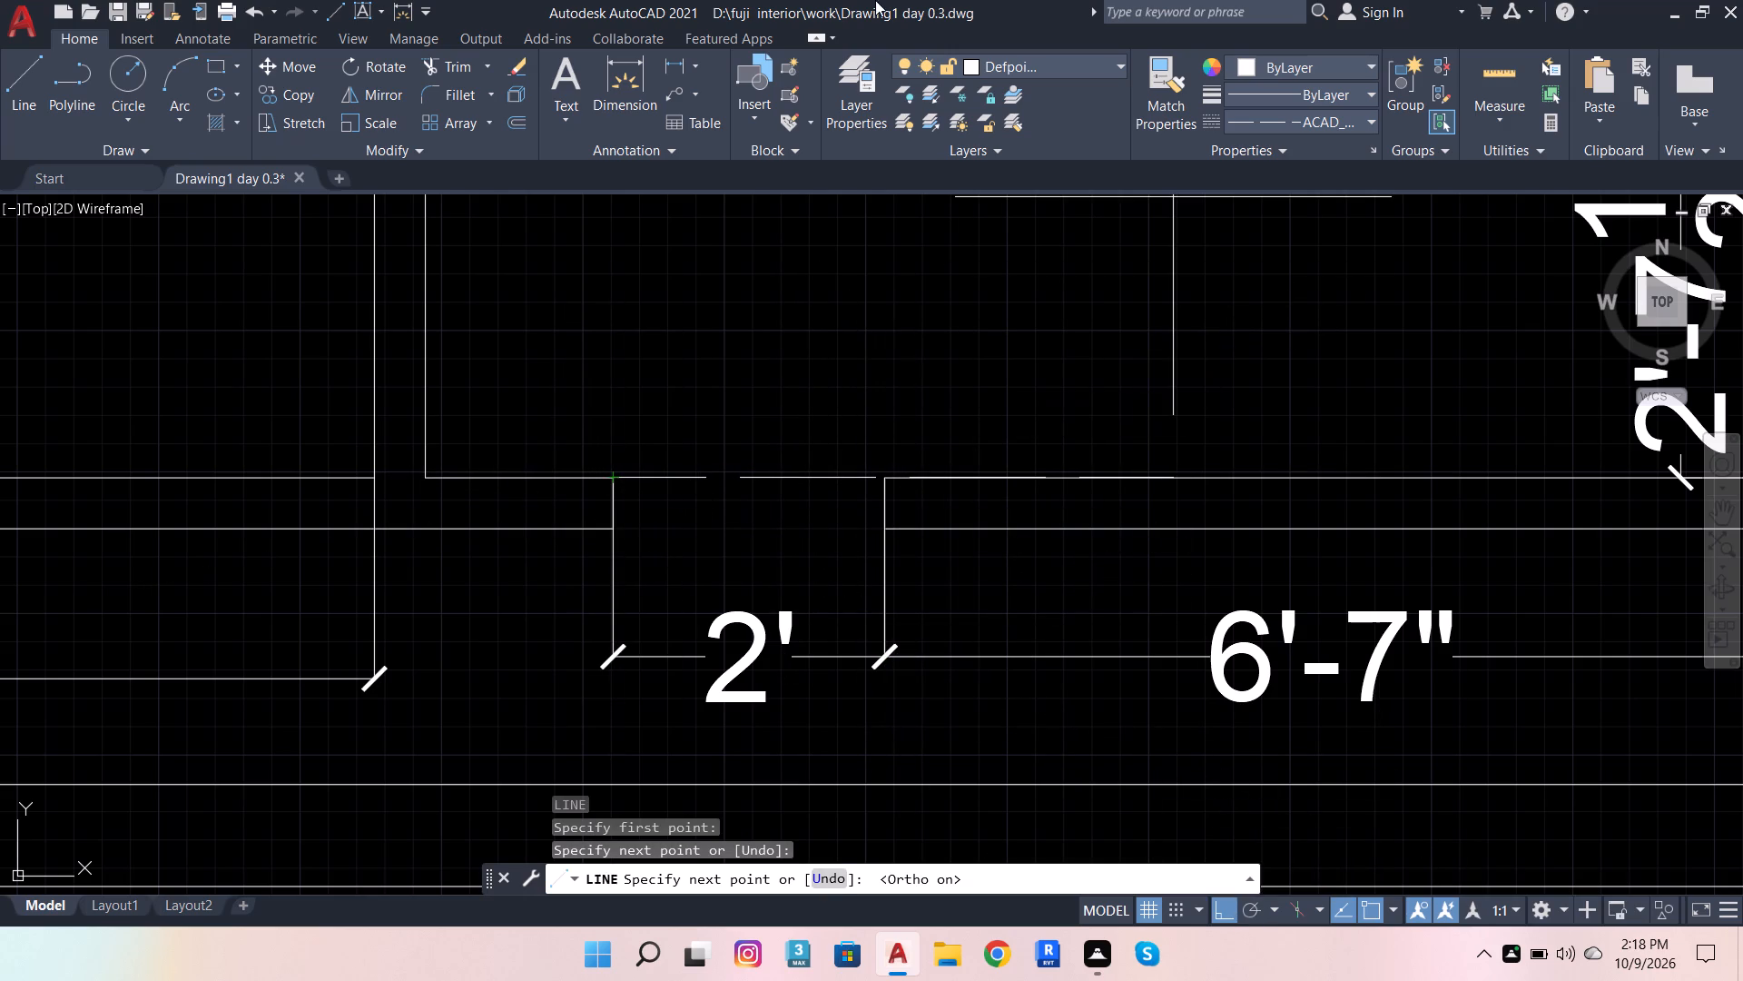
key(Escape)
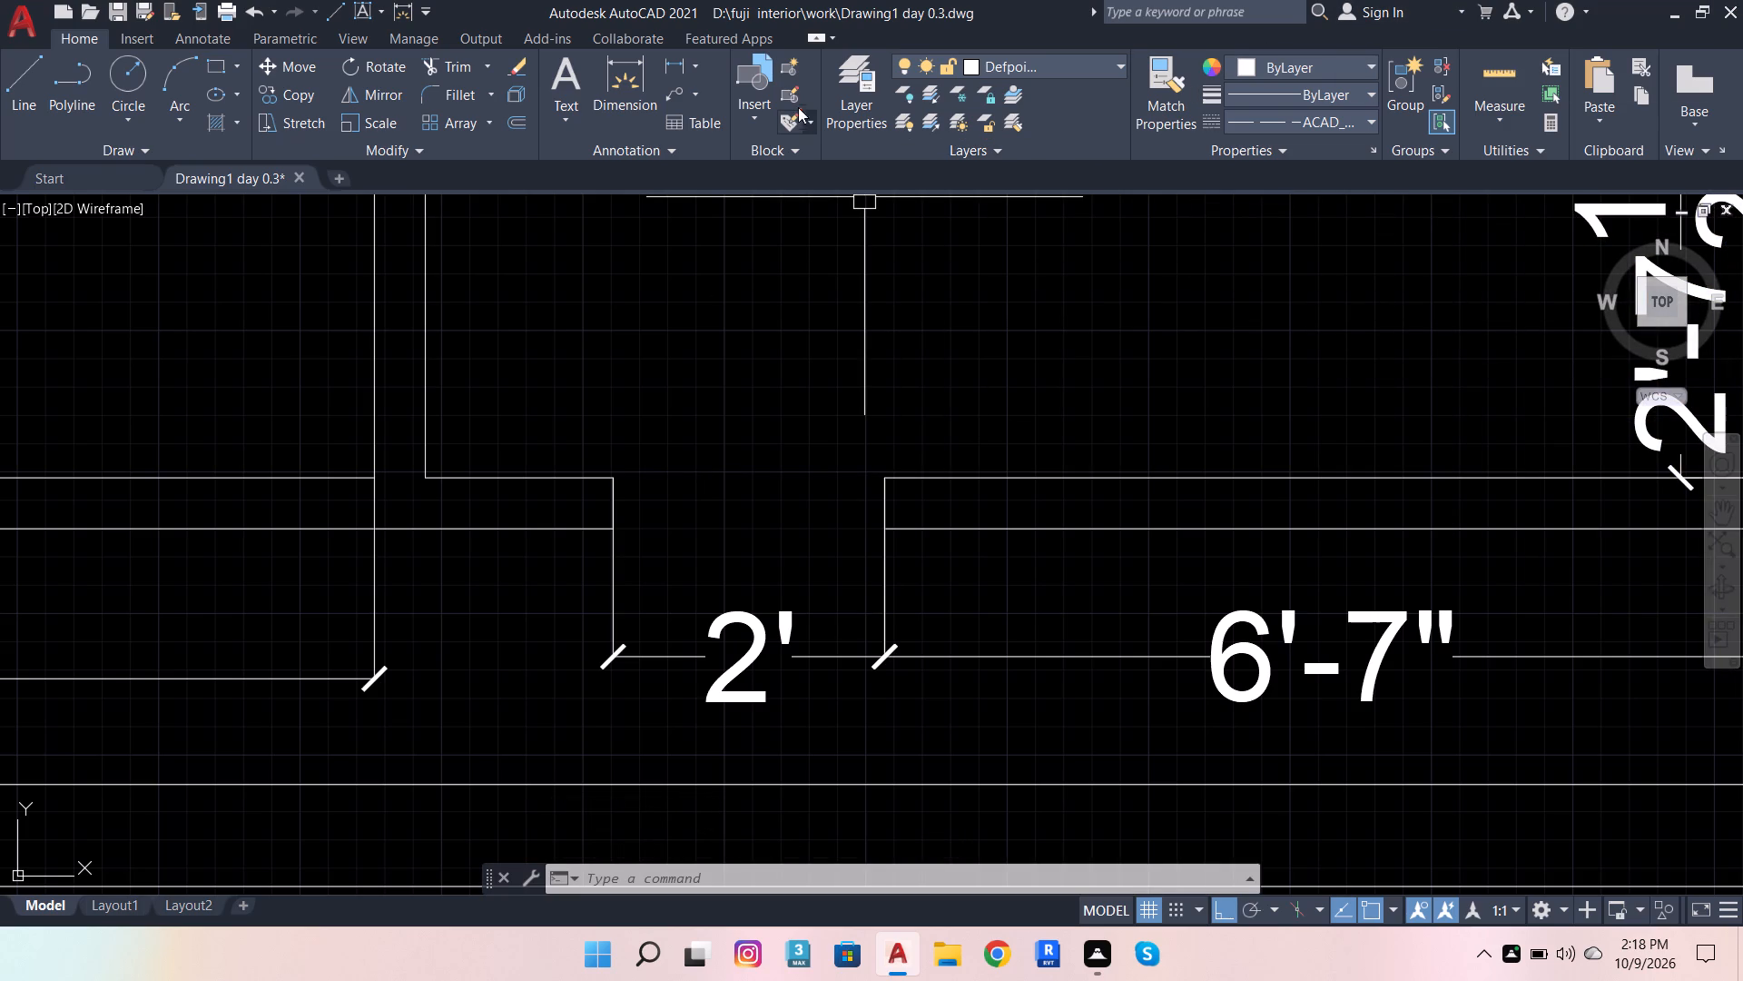
Set the current linetype to ByLayer.
click(31, 70)
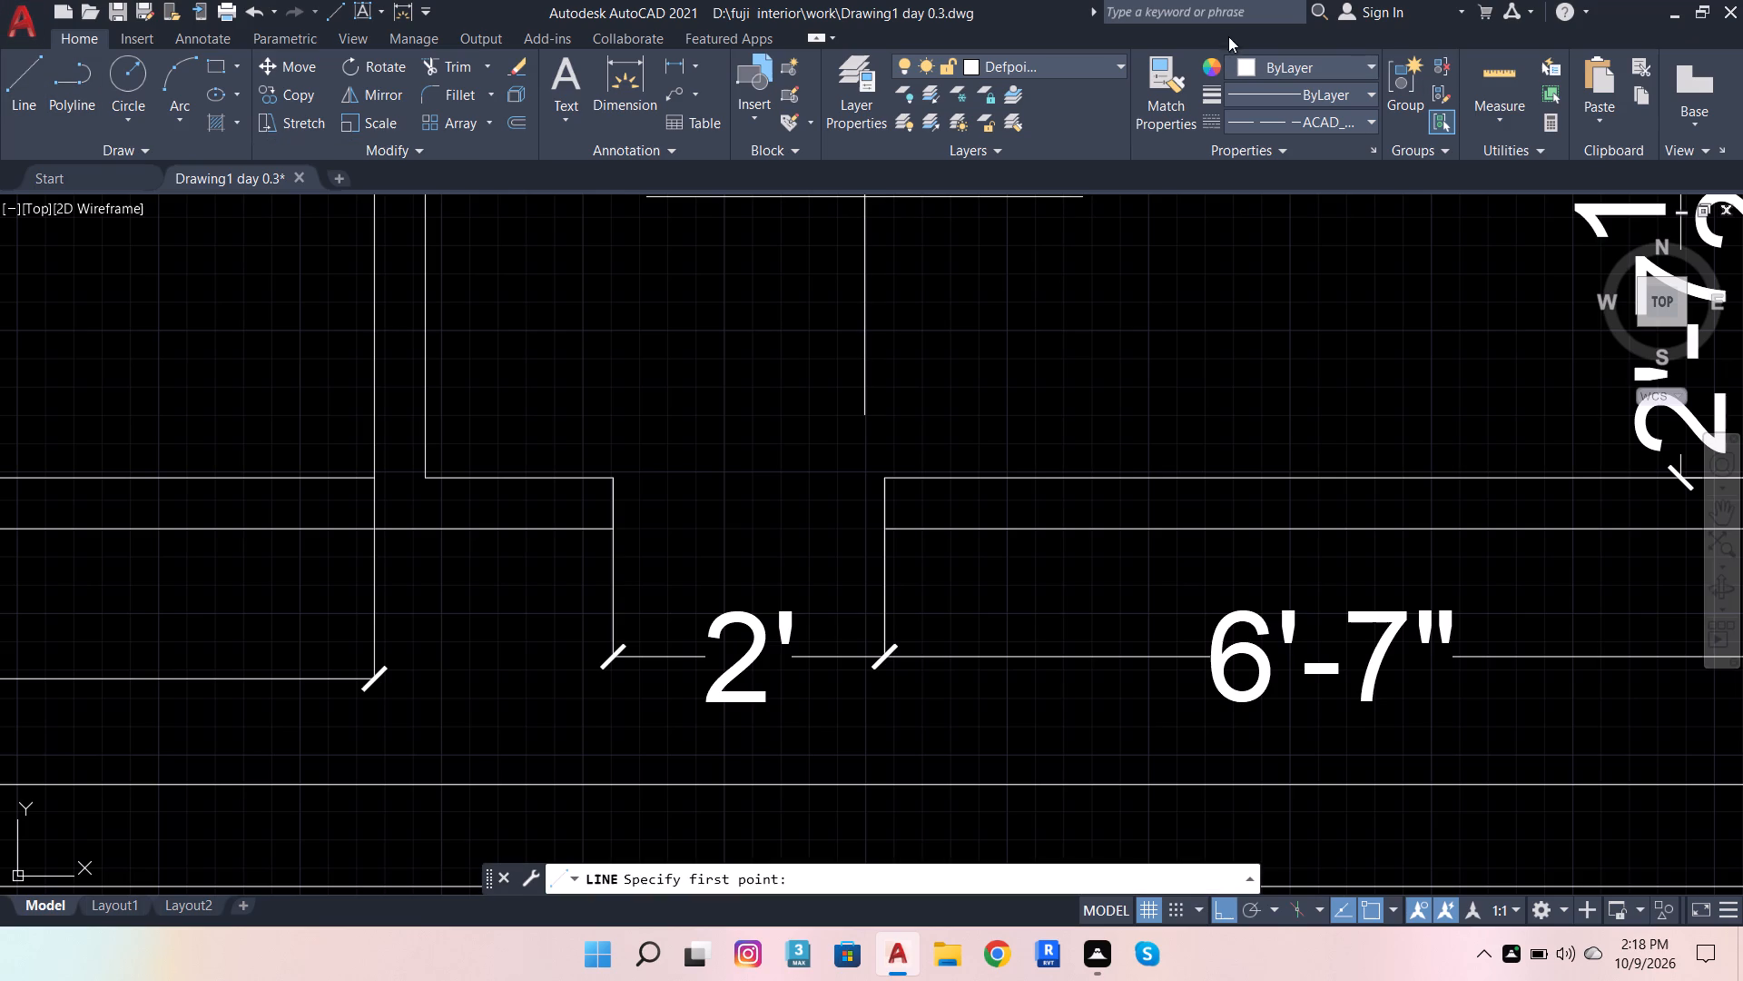
click(1320, 119)
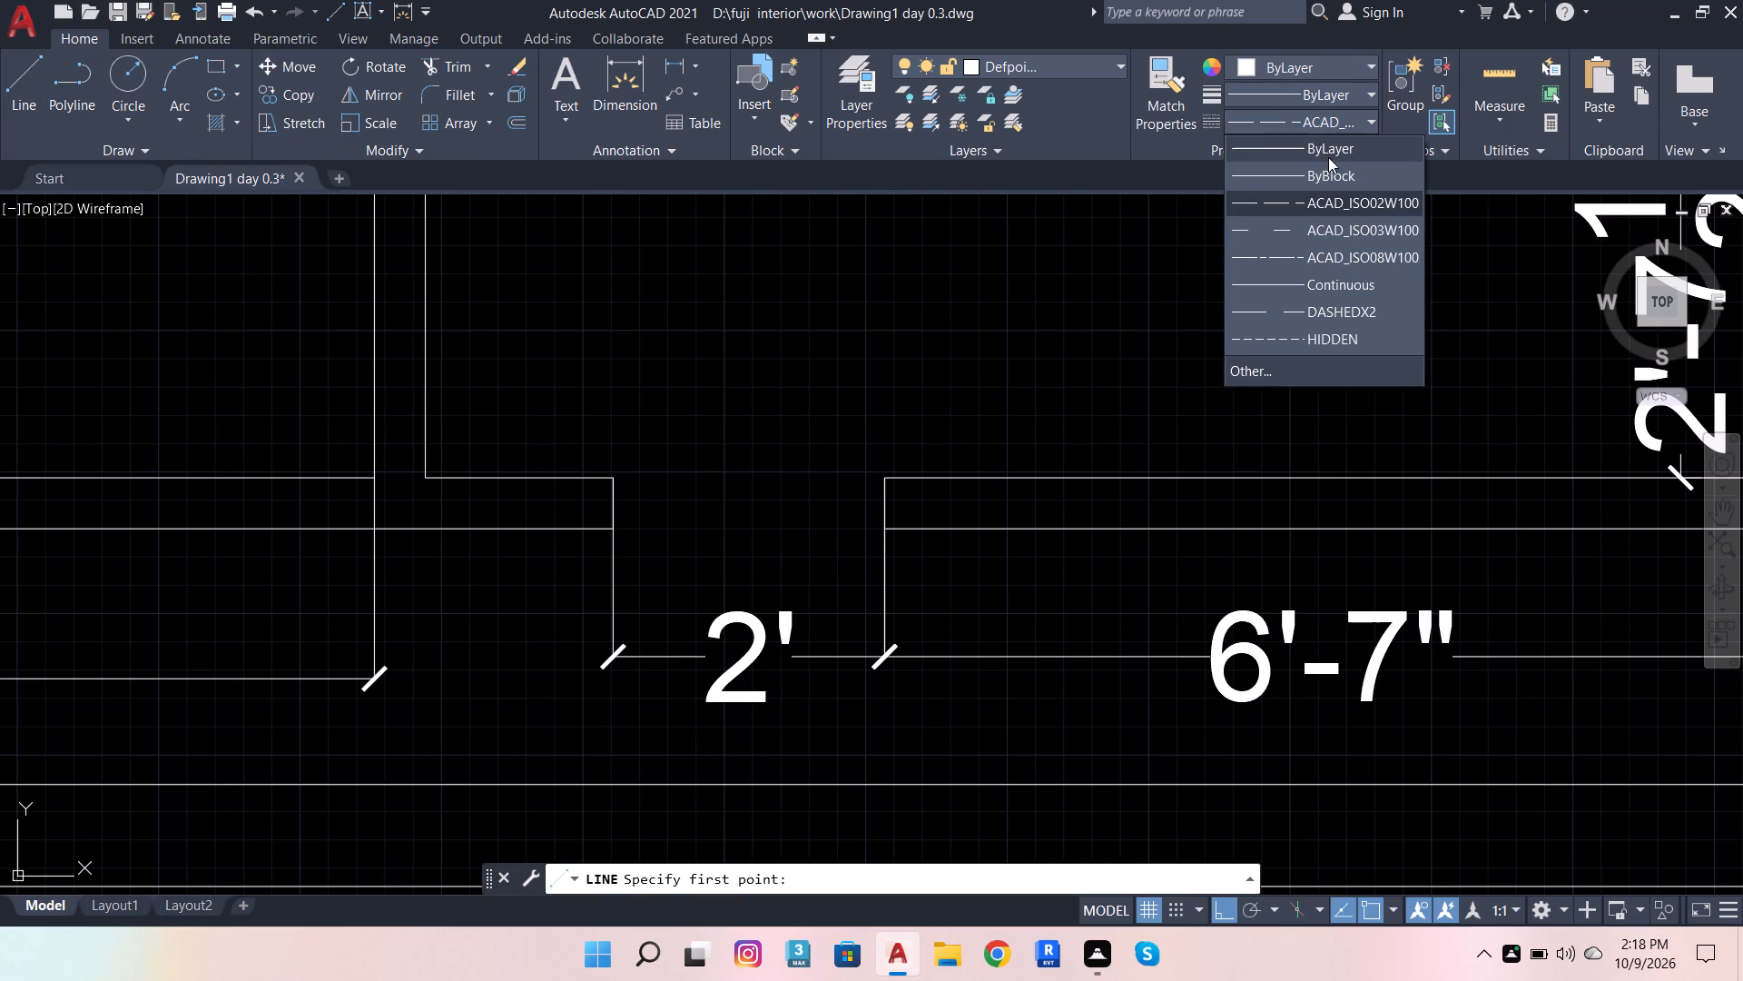
click(1329, 157)
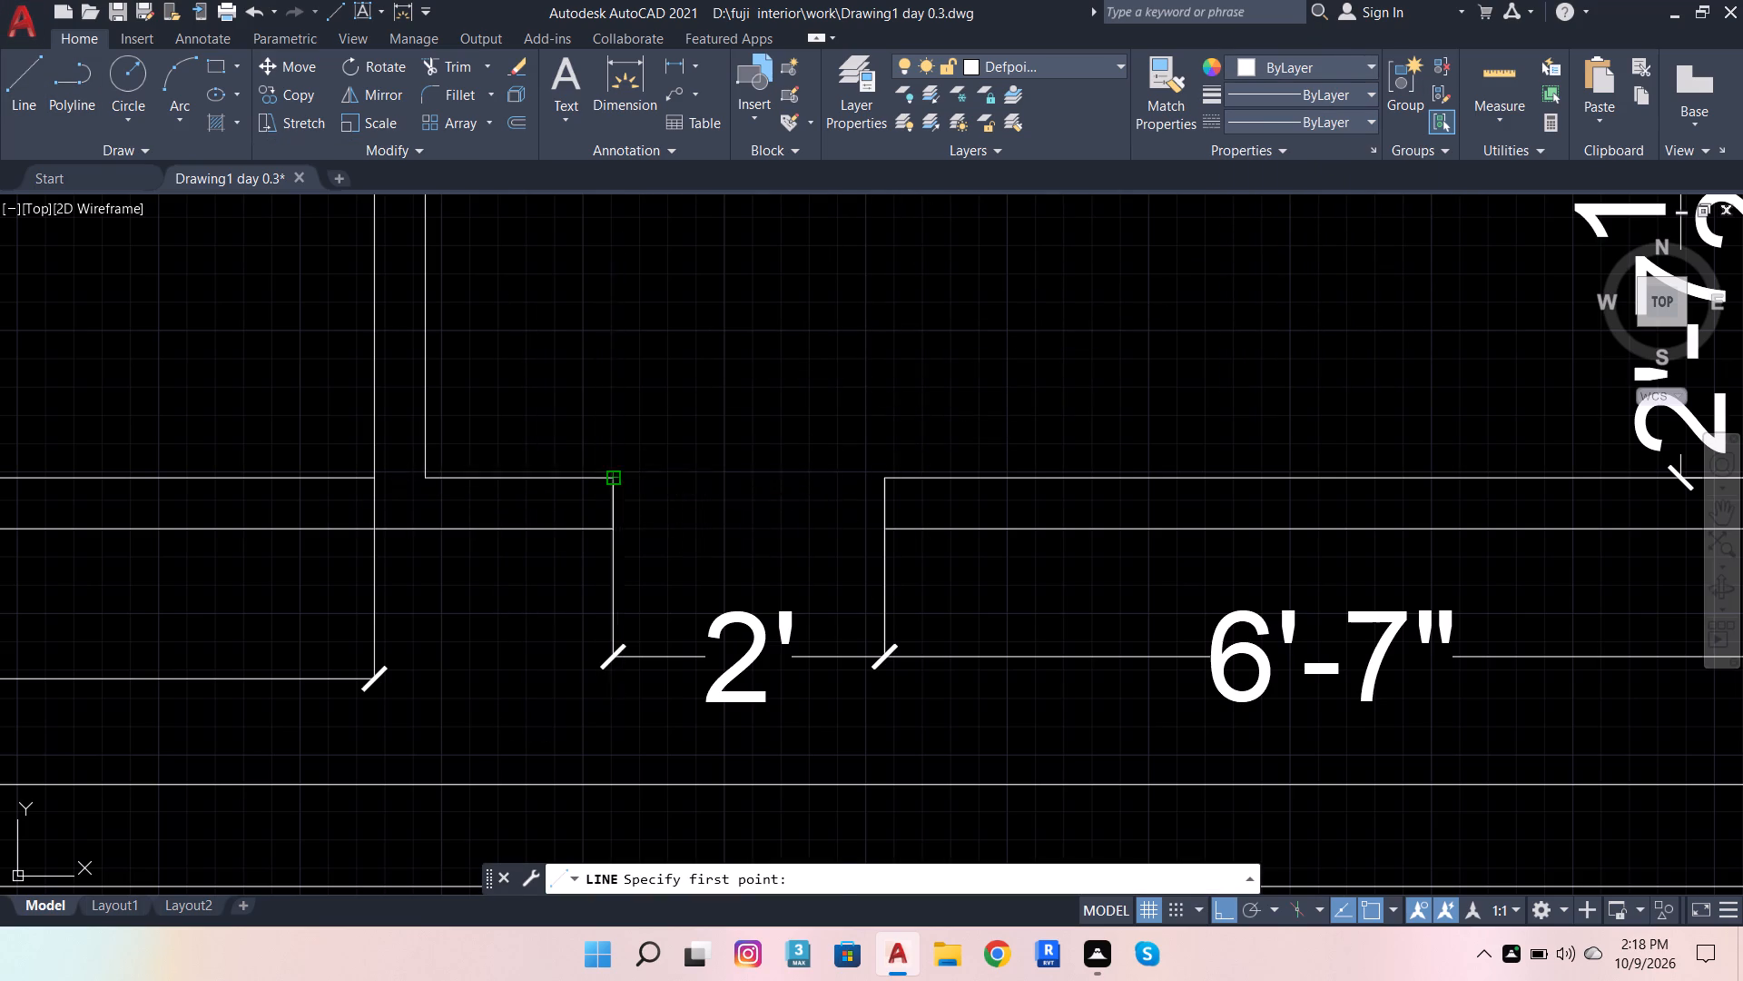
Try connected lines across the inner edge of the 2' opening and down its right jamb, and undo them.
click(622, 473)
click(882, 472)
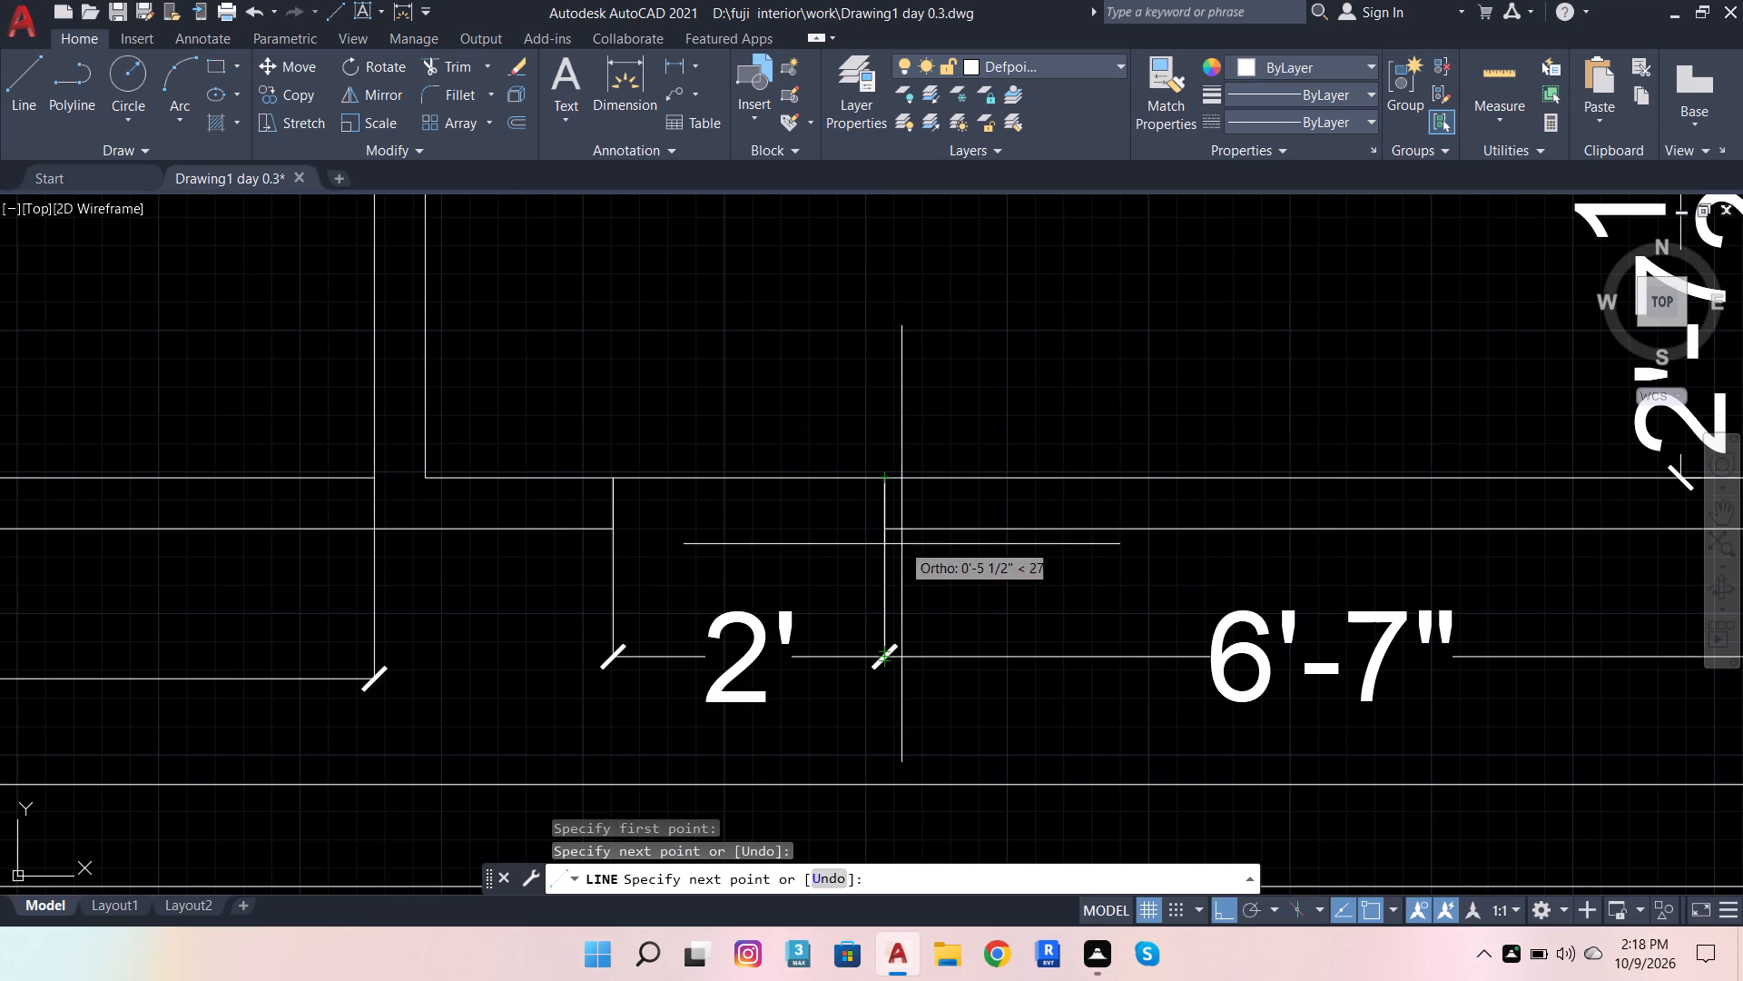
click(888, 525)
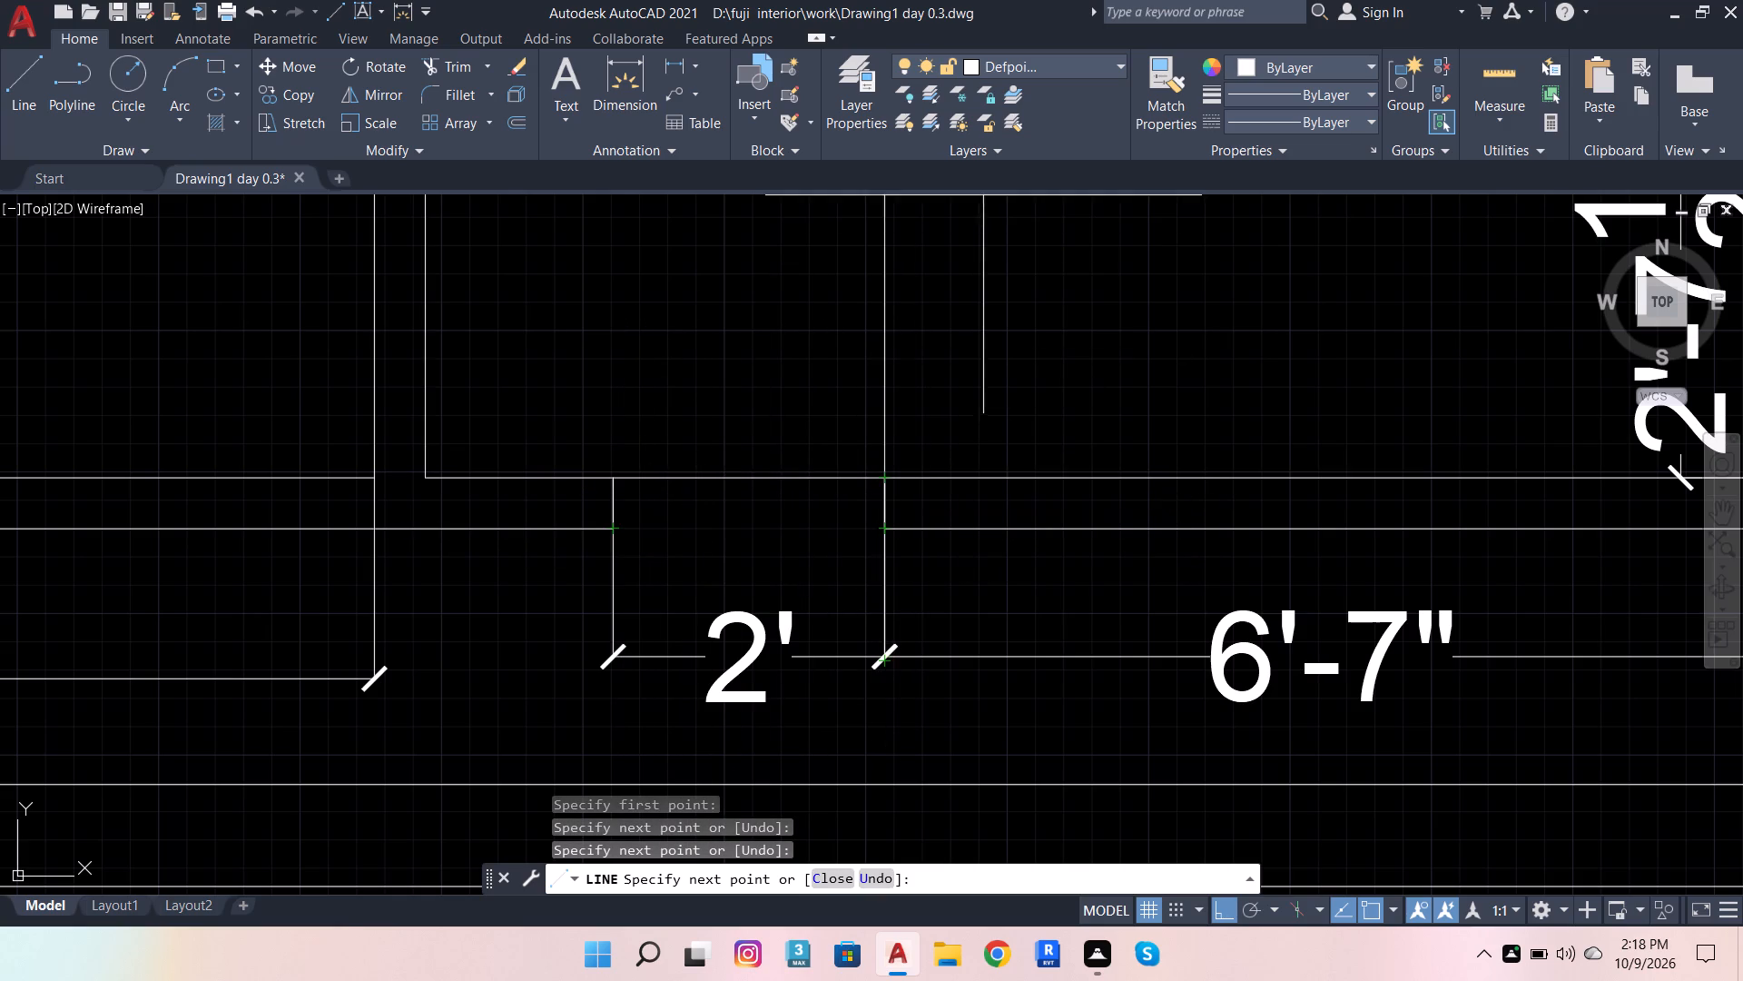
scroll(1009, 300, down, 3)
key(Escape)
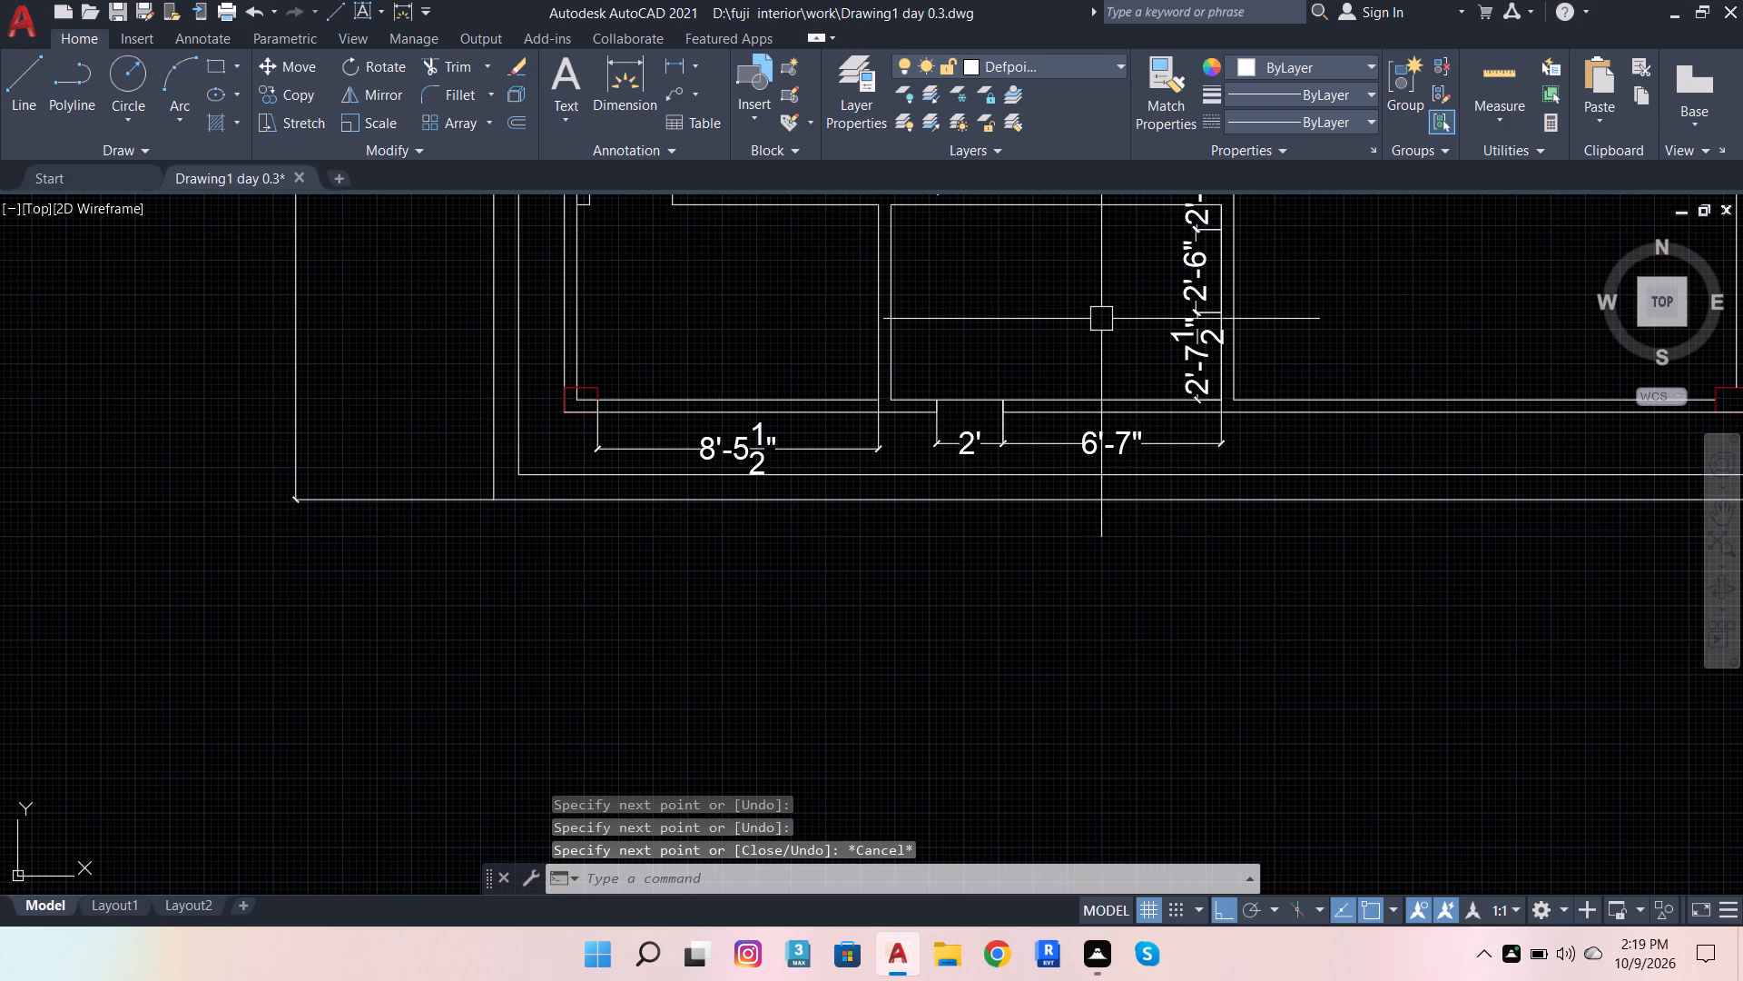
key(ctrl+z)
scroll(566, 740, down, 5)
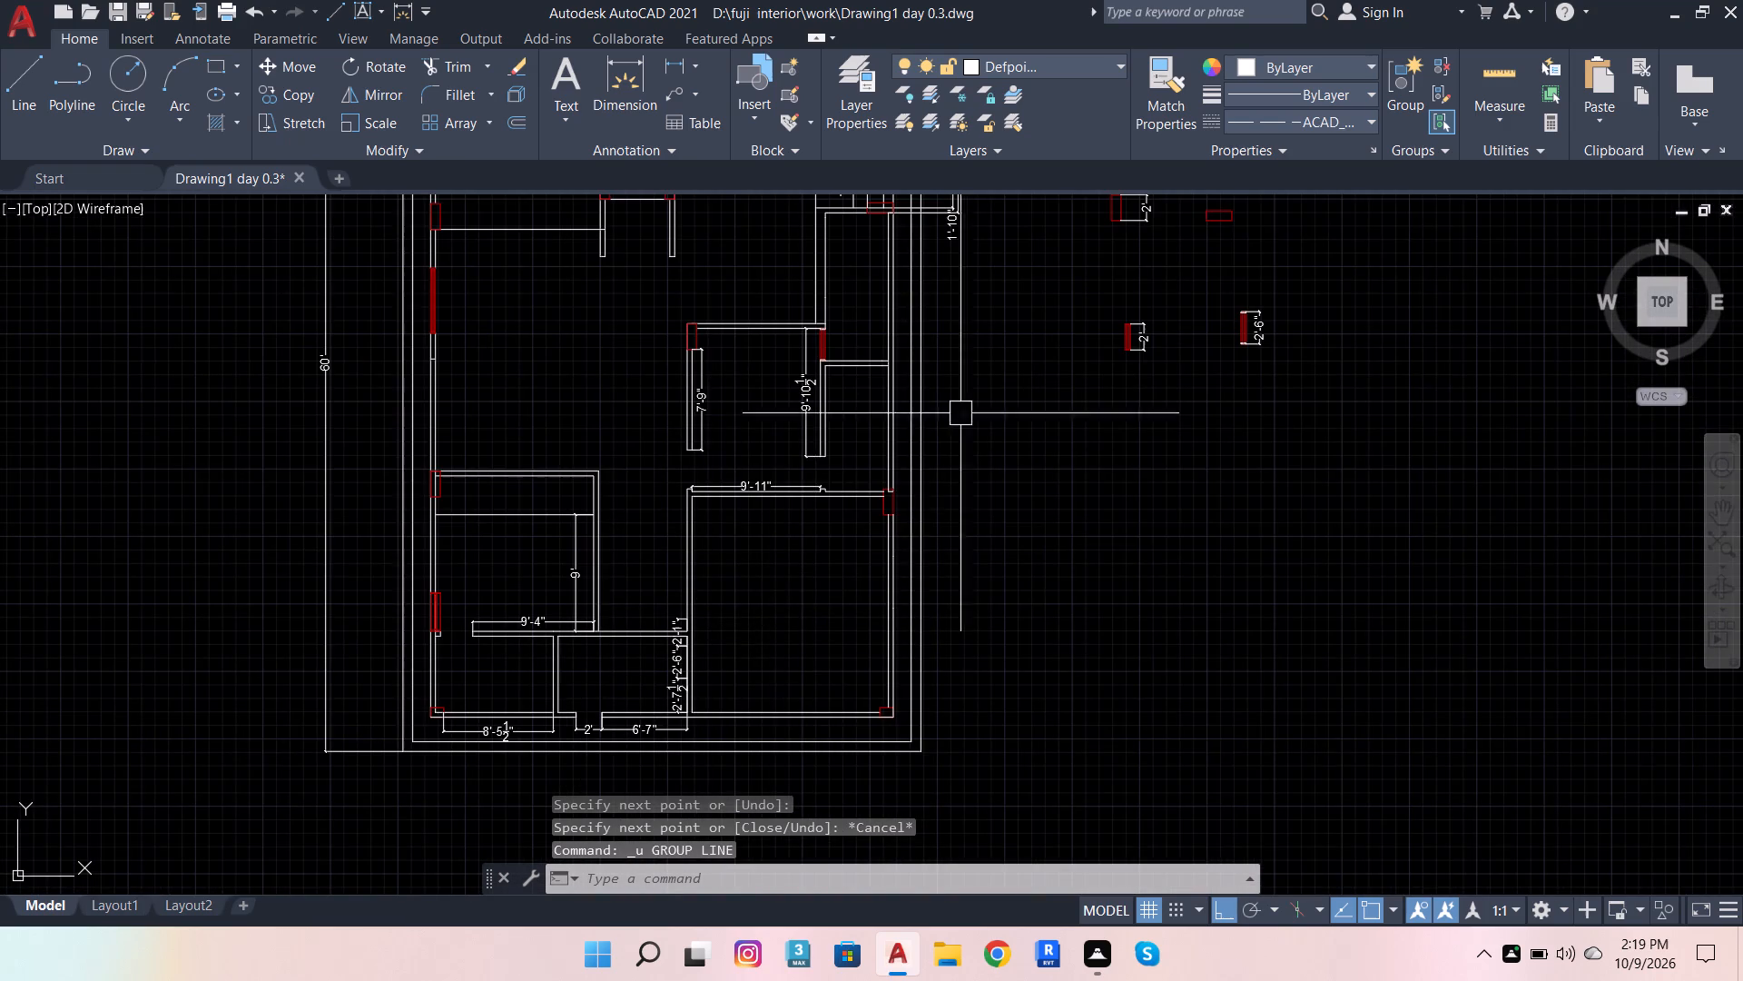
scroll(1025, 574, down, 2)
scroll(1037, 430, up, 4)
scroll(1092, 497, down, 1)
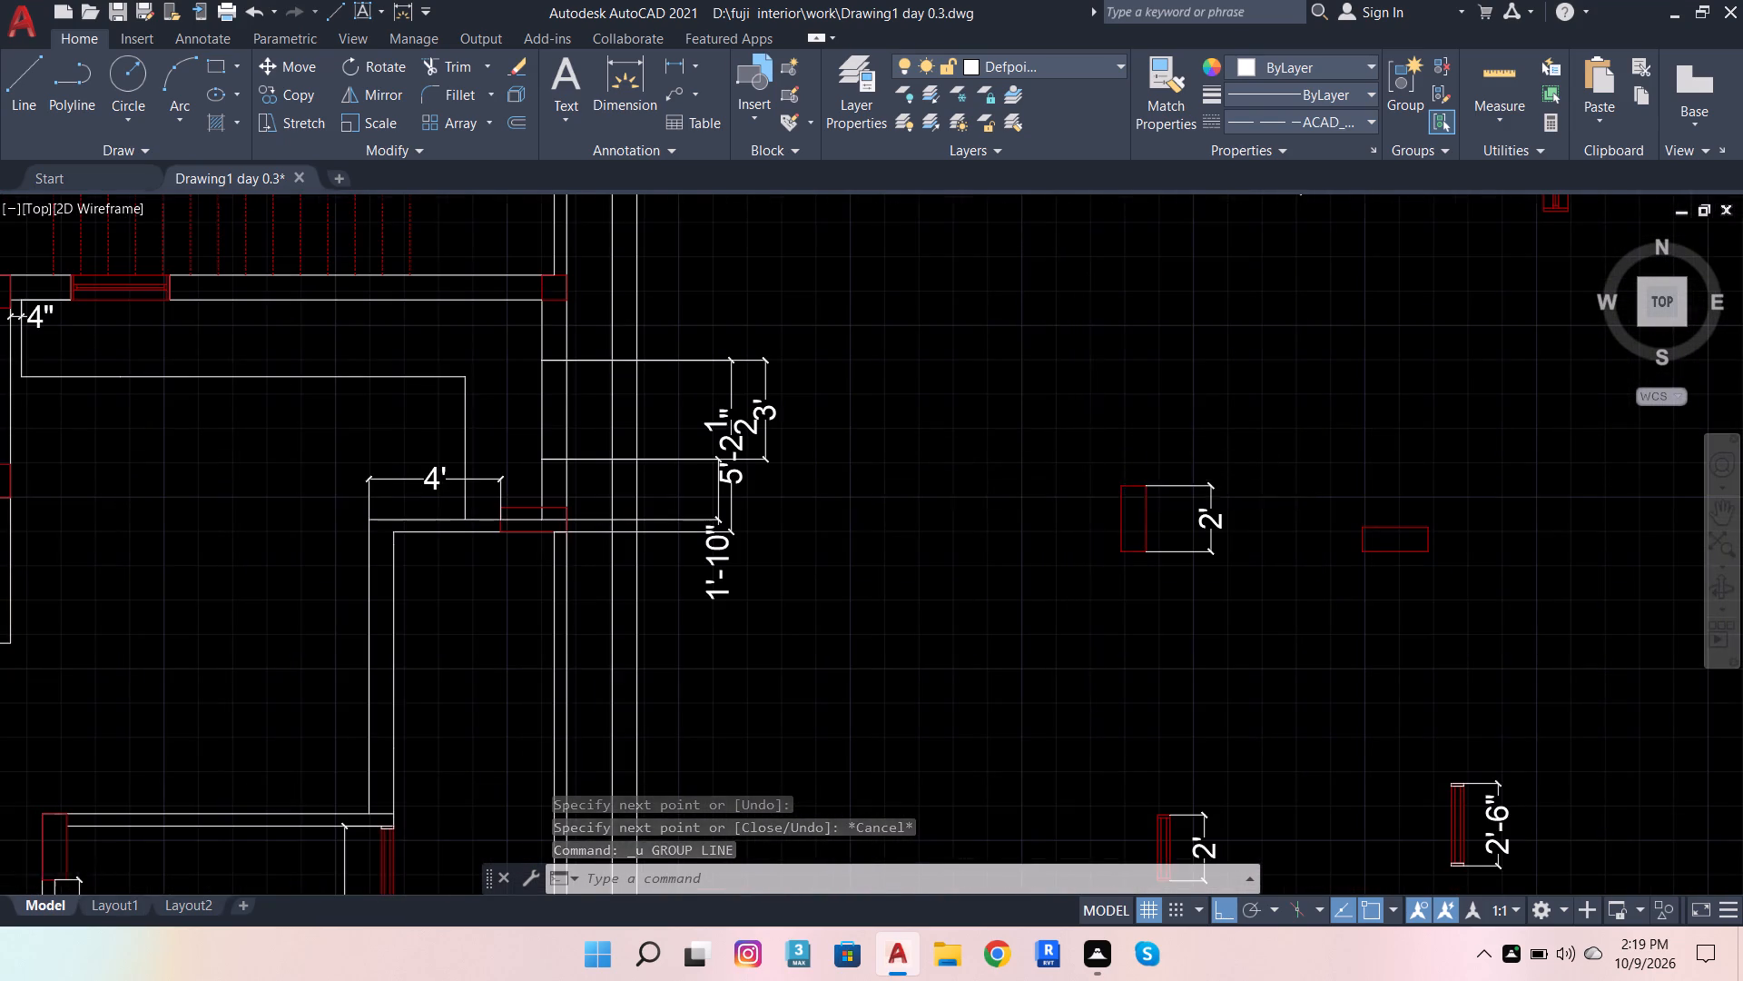
Rotate the red 2' window symbol beside the plan by 90° about its lower-left corner.
scroll(1092, 497, down, 1)
scroll(1097, 599, up, 3)
click(1138, 706)
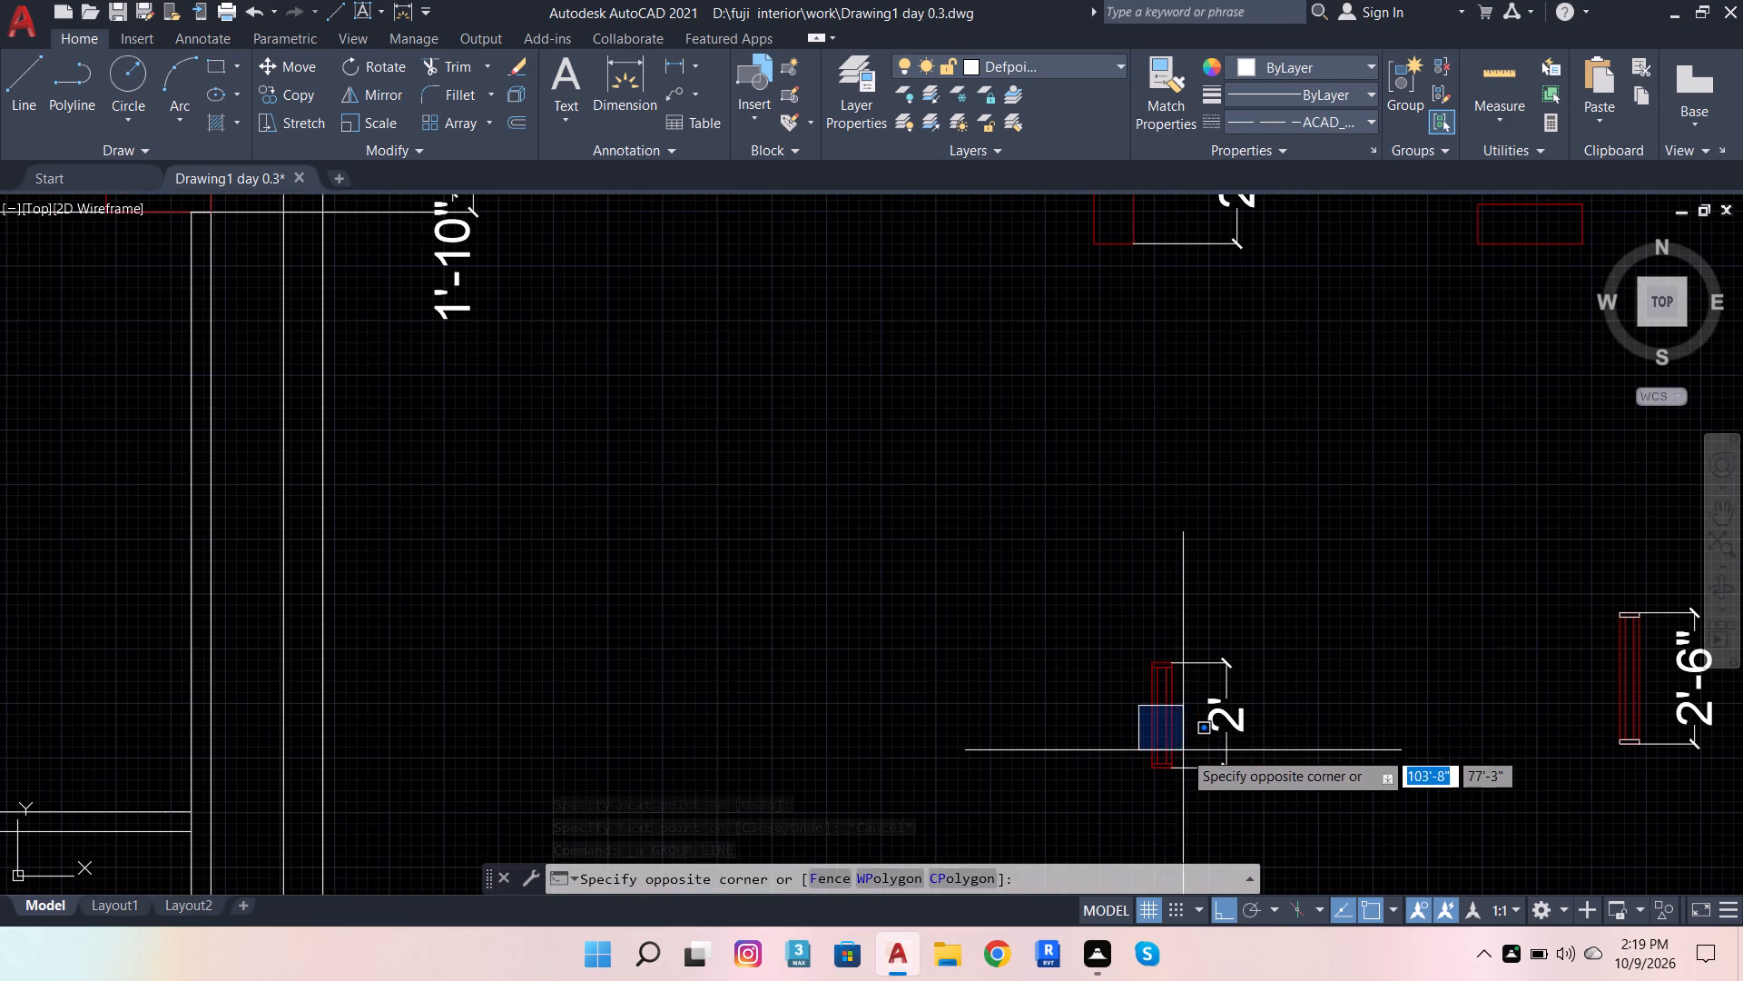
click(1183, 750)
click(1163, 724)
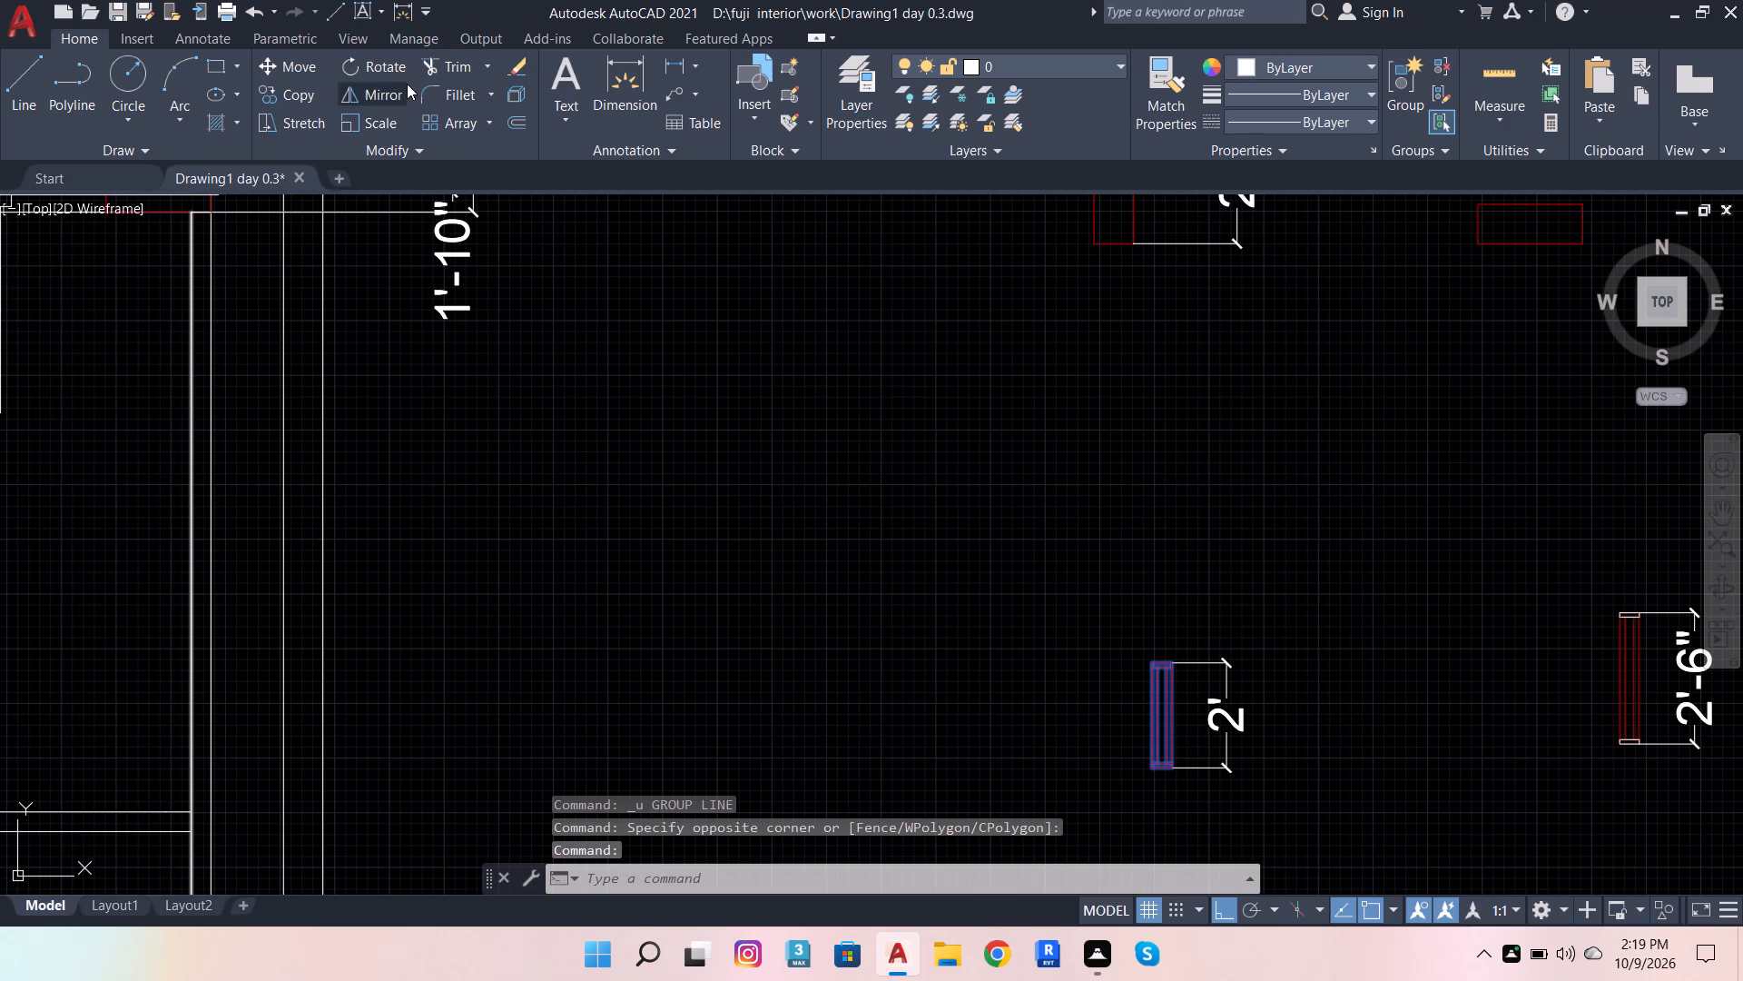
click(392, 74)
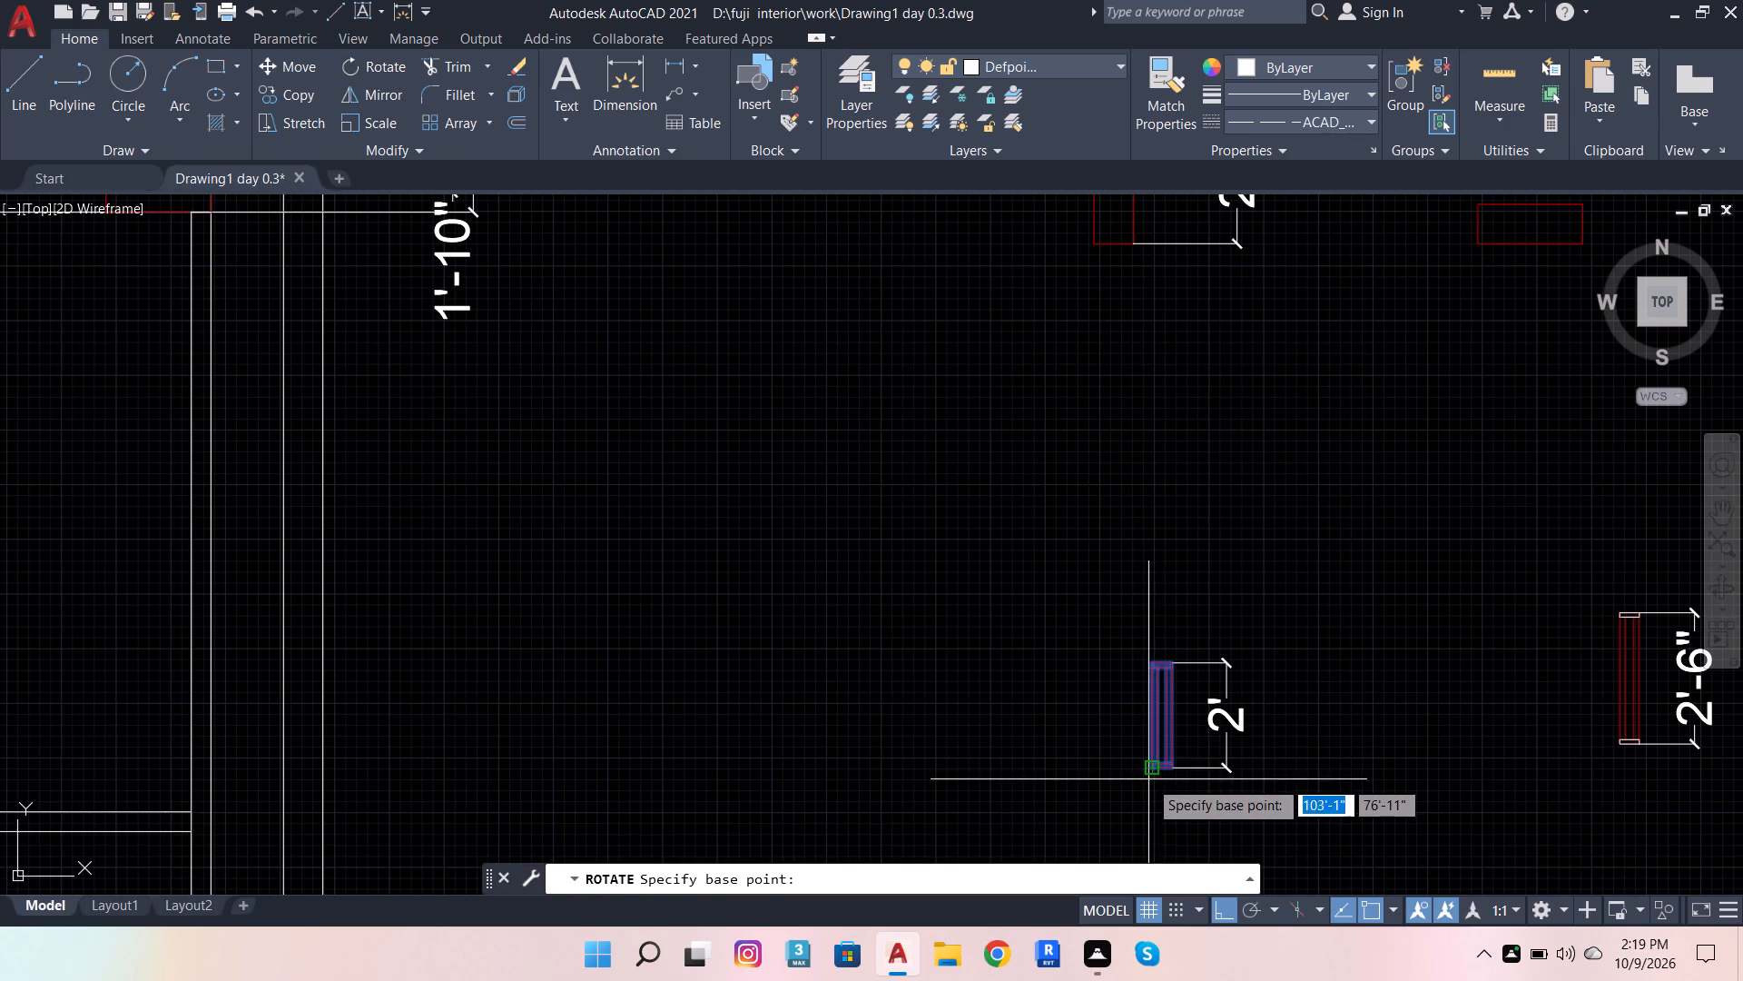
click(1144, 768)
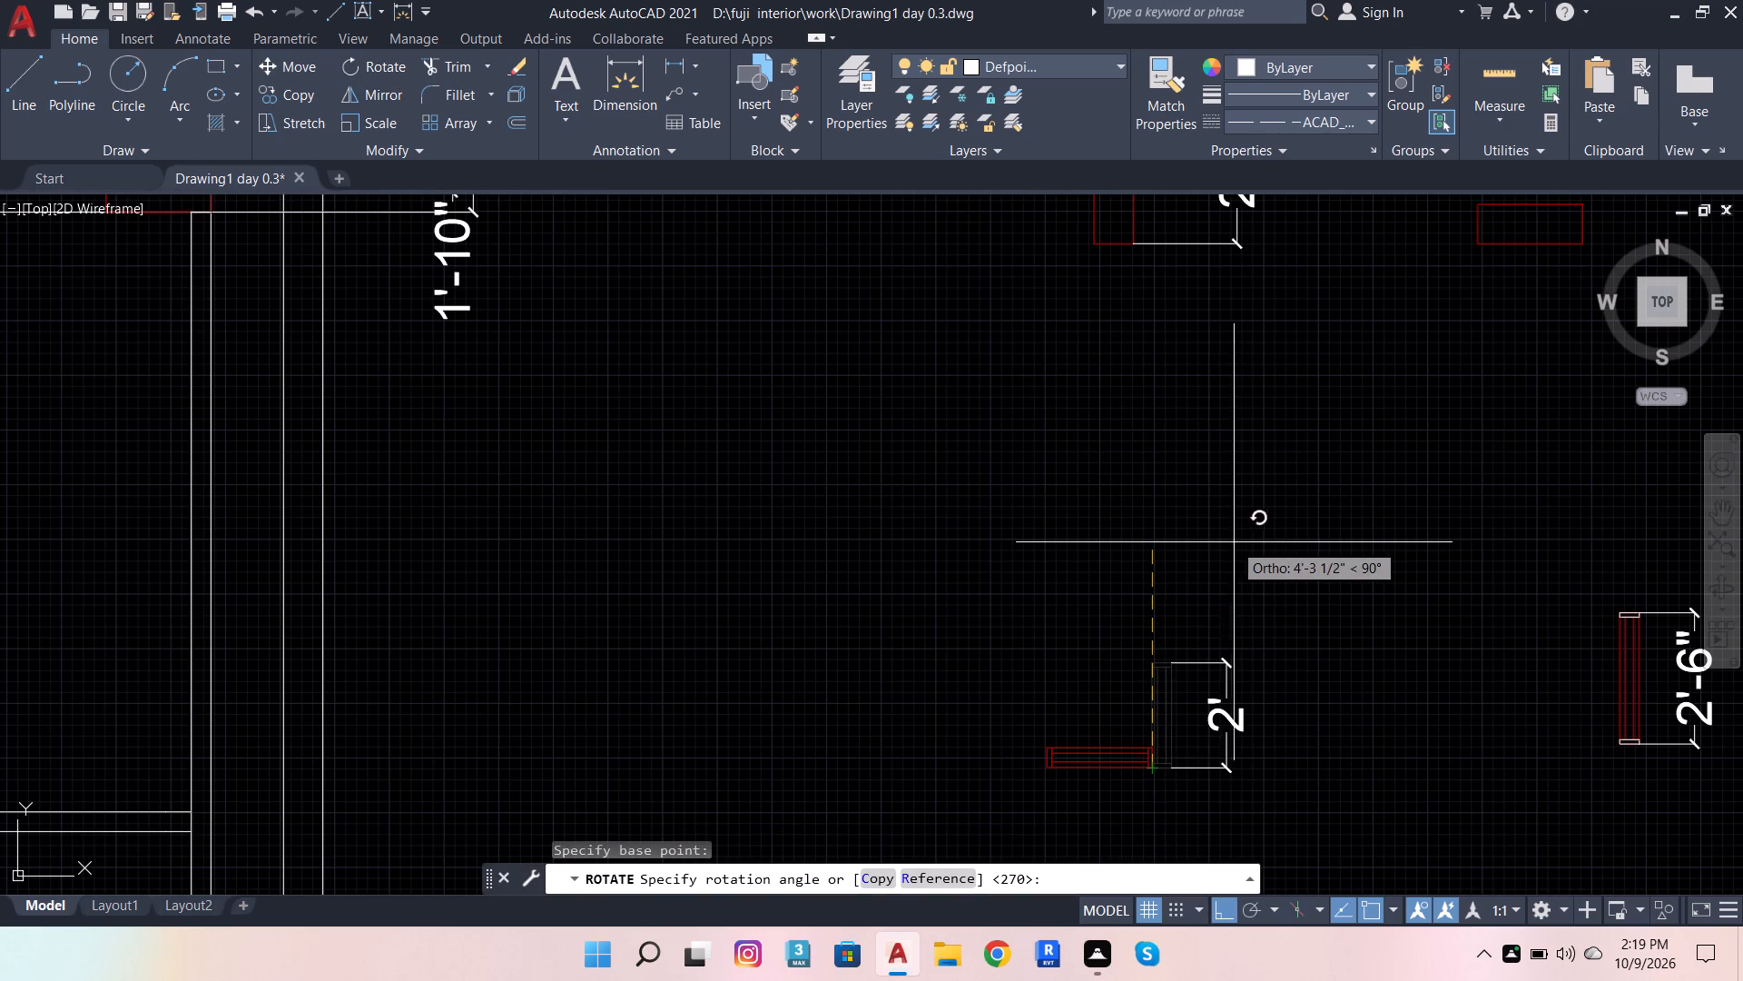
click(1248, 541)
Delete the 2' dimension attached to the rotated window symbol.
scroll(1130, 771, up, 3)
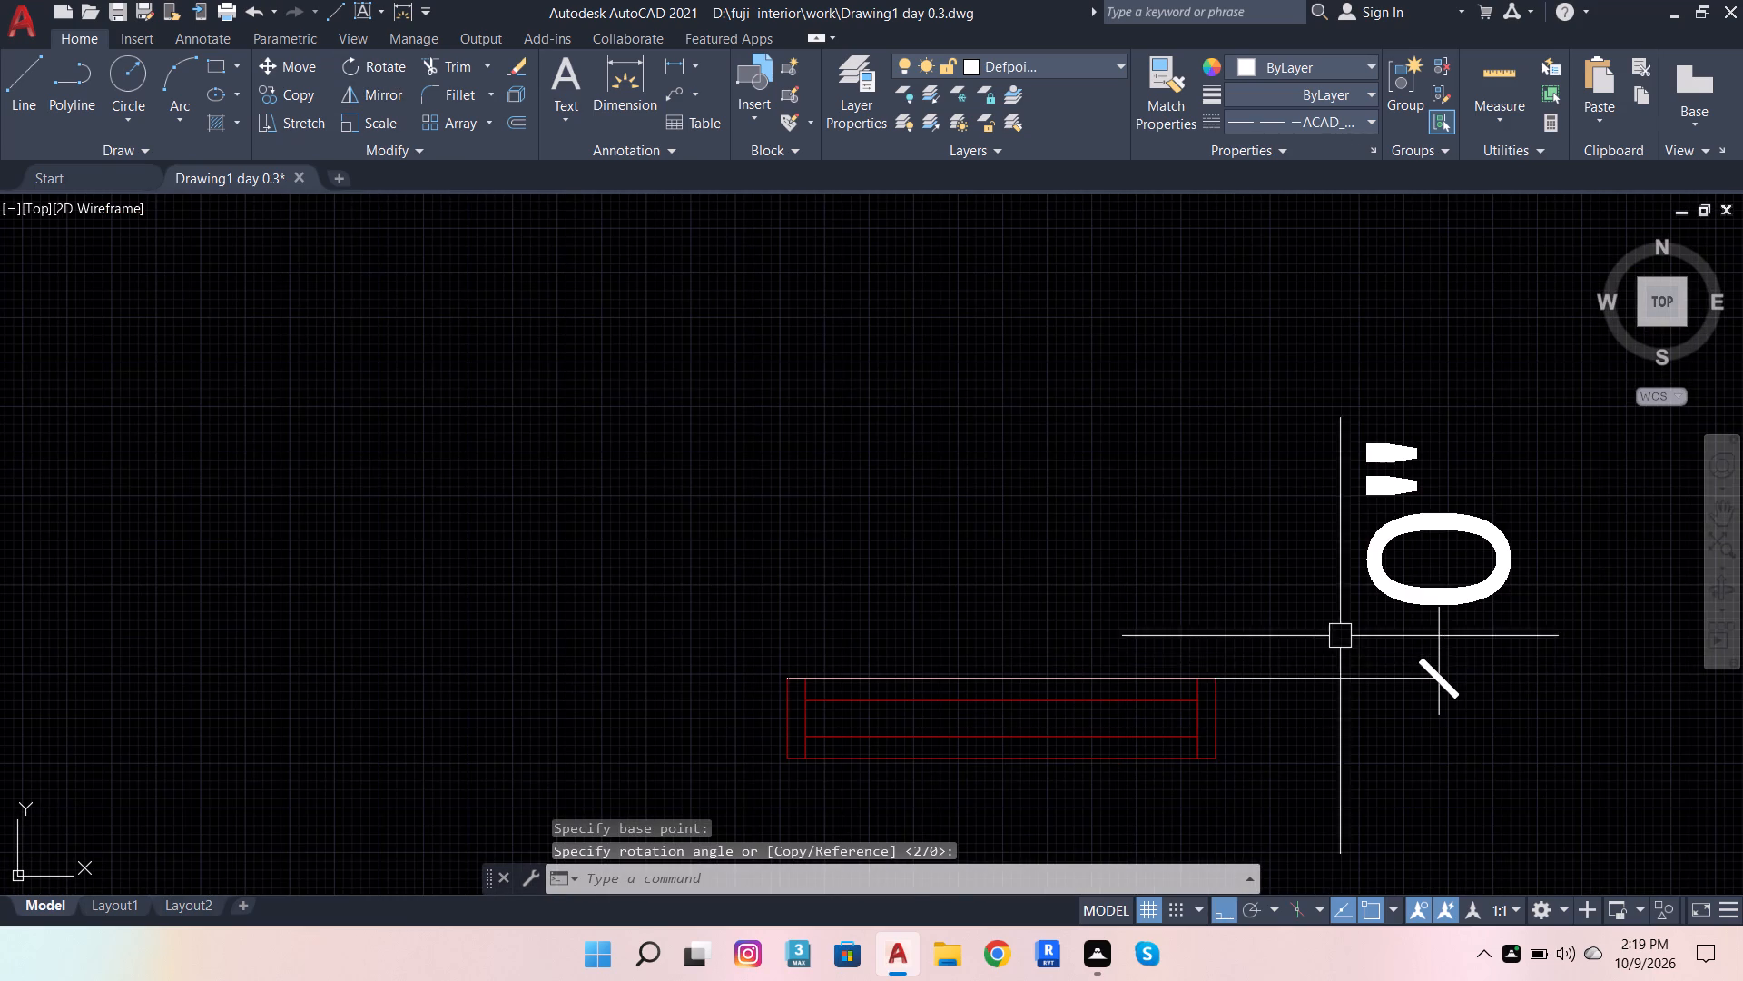
click(1330, 669)
key(Delete)
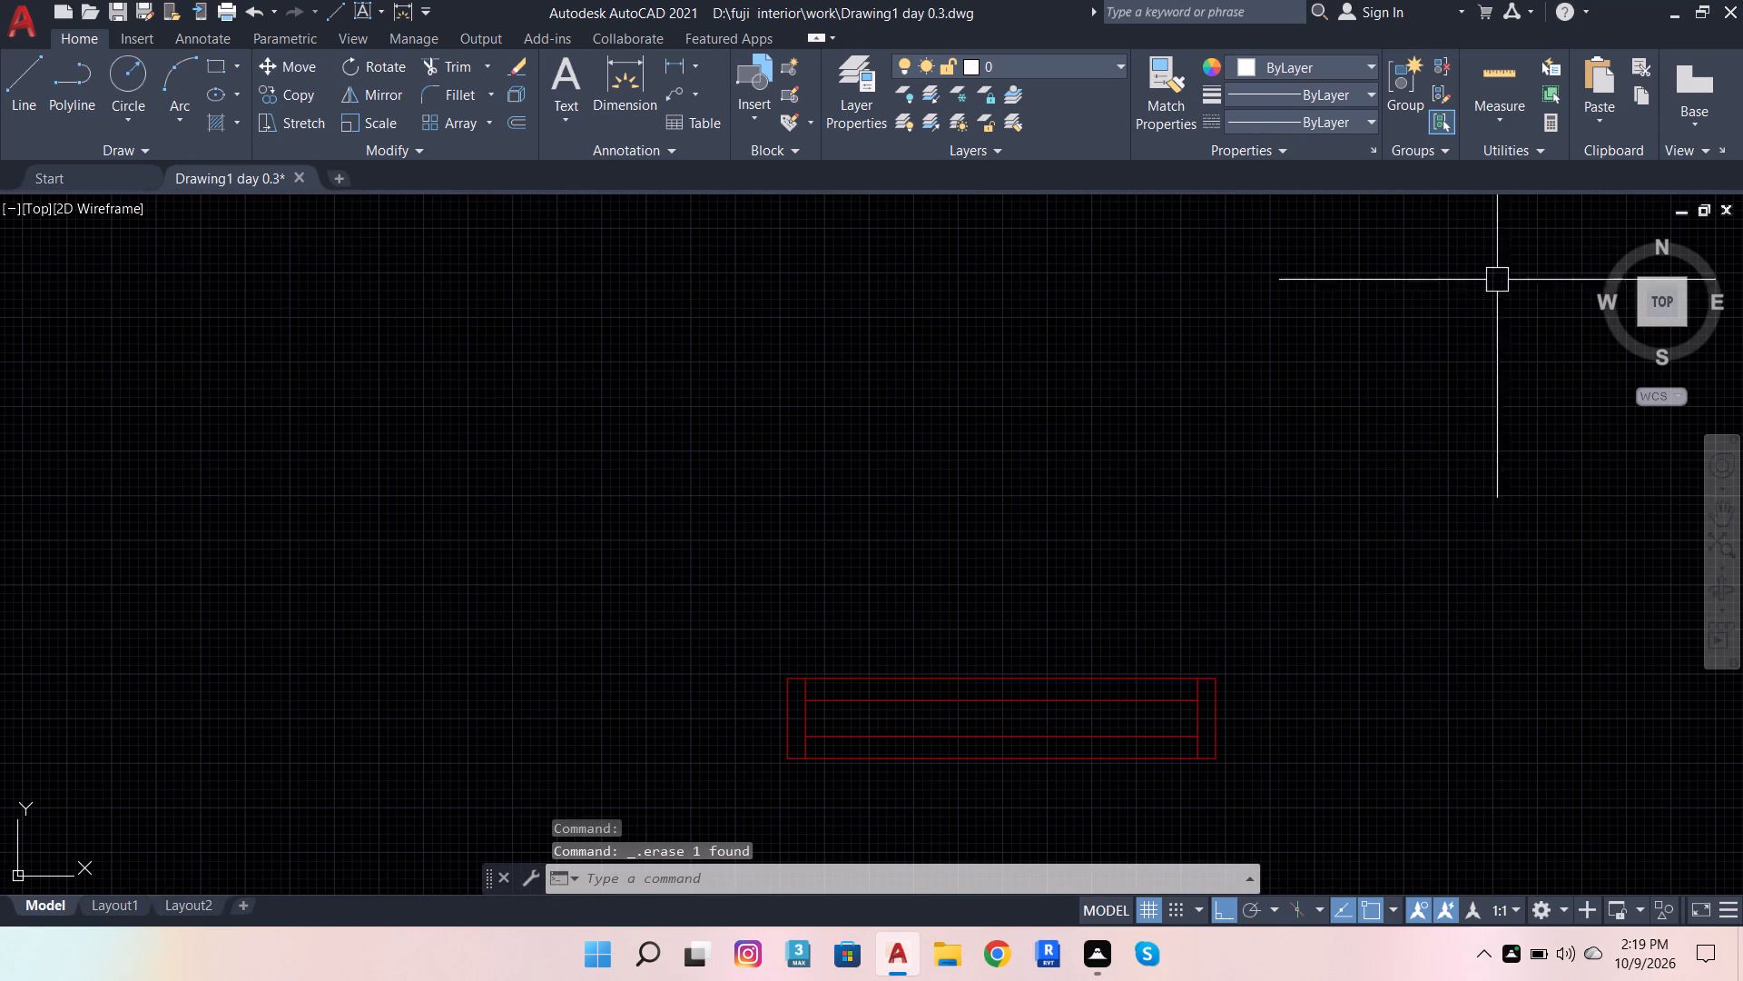
Move the rotated window symbol by its lower-left corner into the bottom wall's 2' opening, onto the left jamb's outer corner.
scroll(1296, 563, down, 3)
scroll(1236, 647, up, 2)
click(1217, 582)
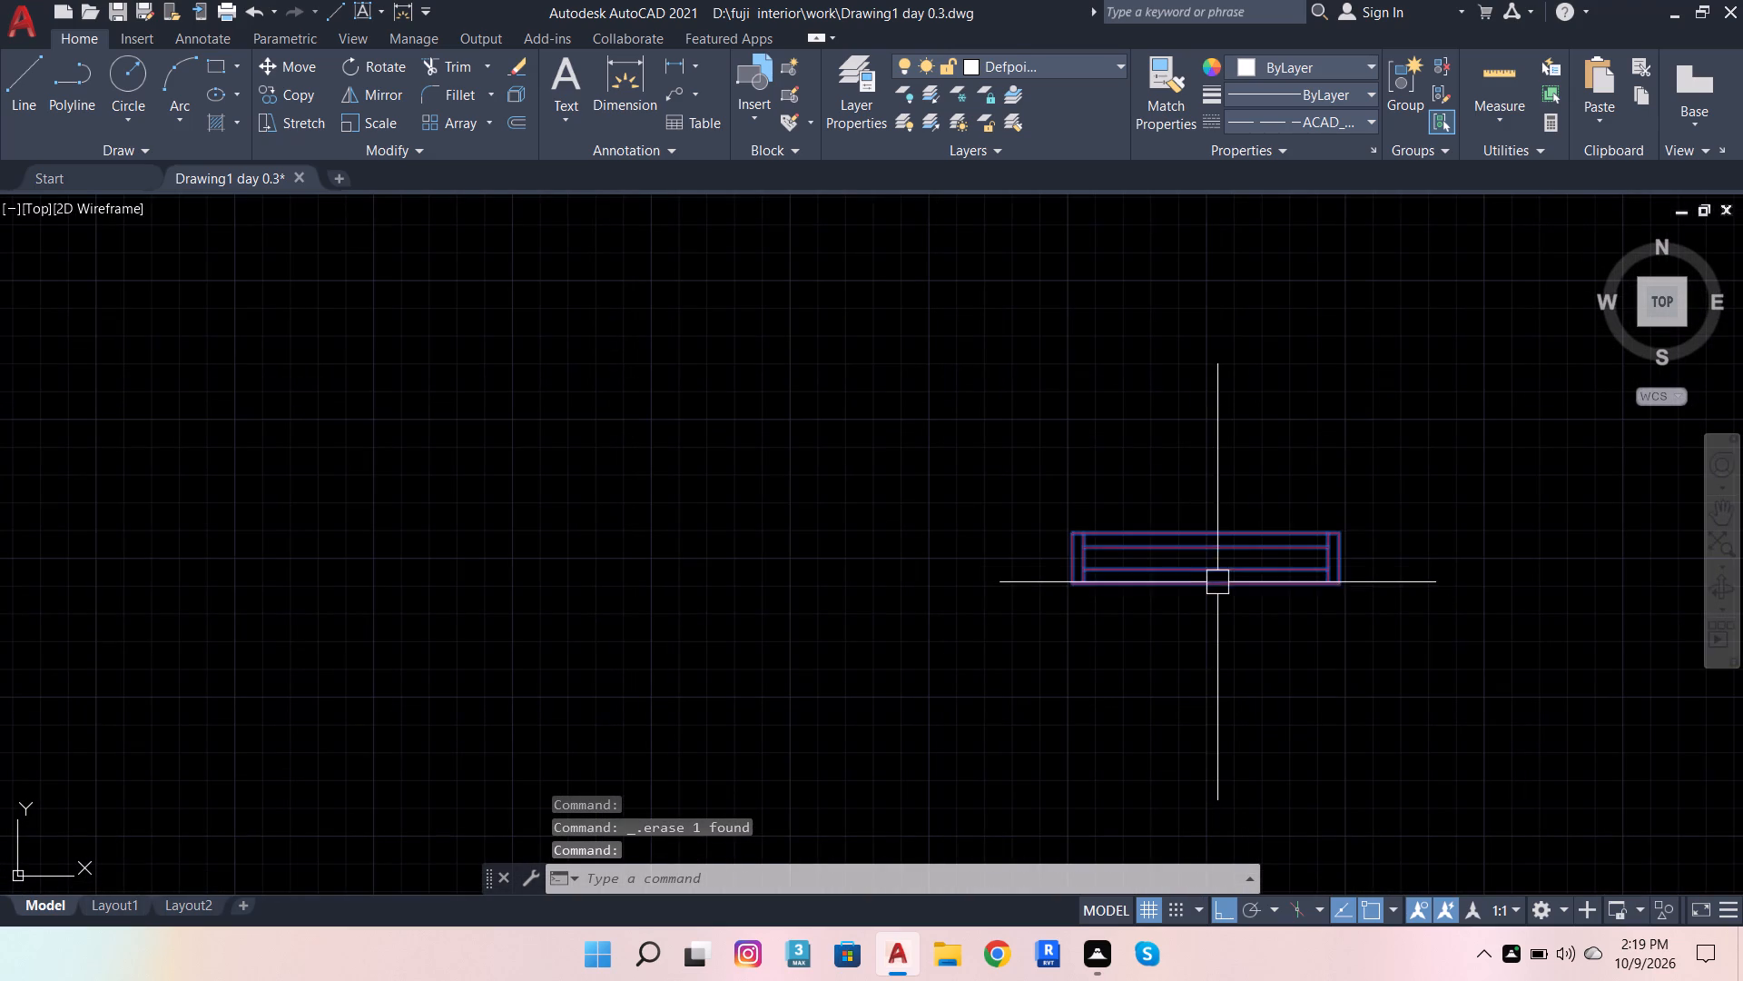
click(289, 67)
click(1072, 593)
scroll(1201, 443, down, 6)
scroll(907, 617, up, 4)
scroll(945, 665, down, 5)
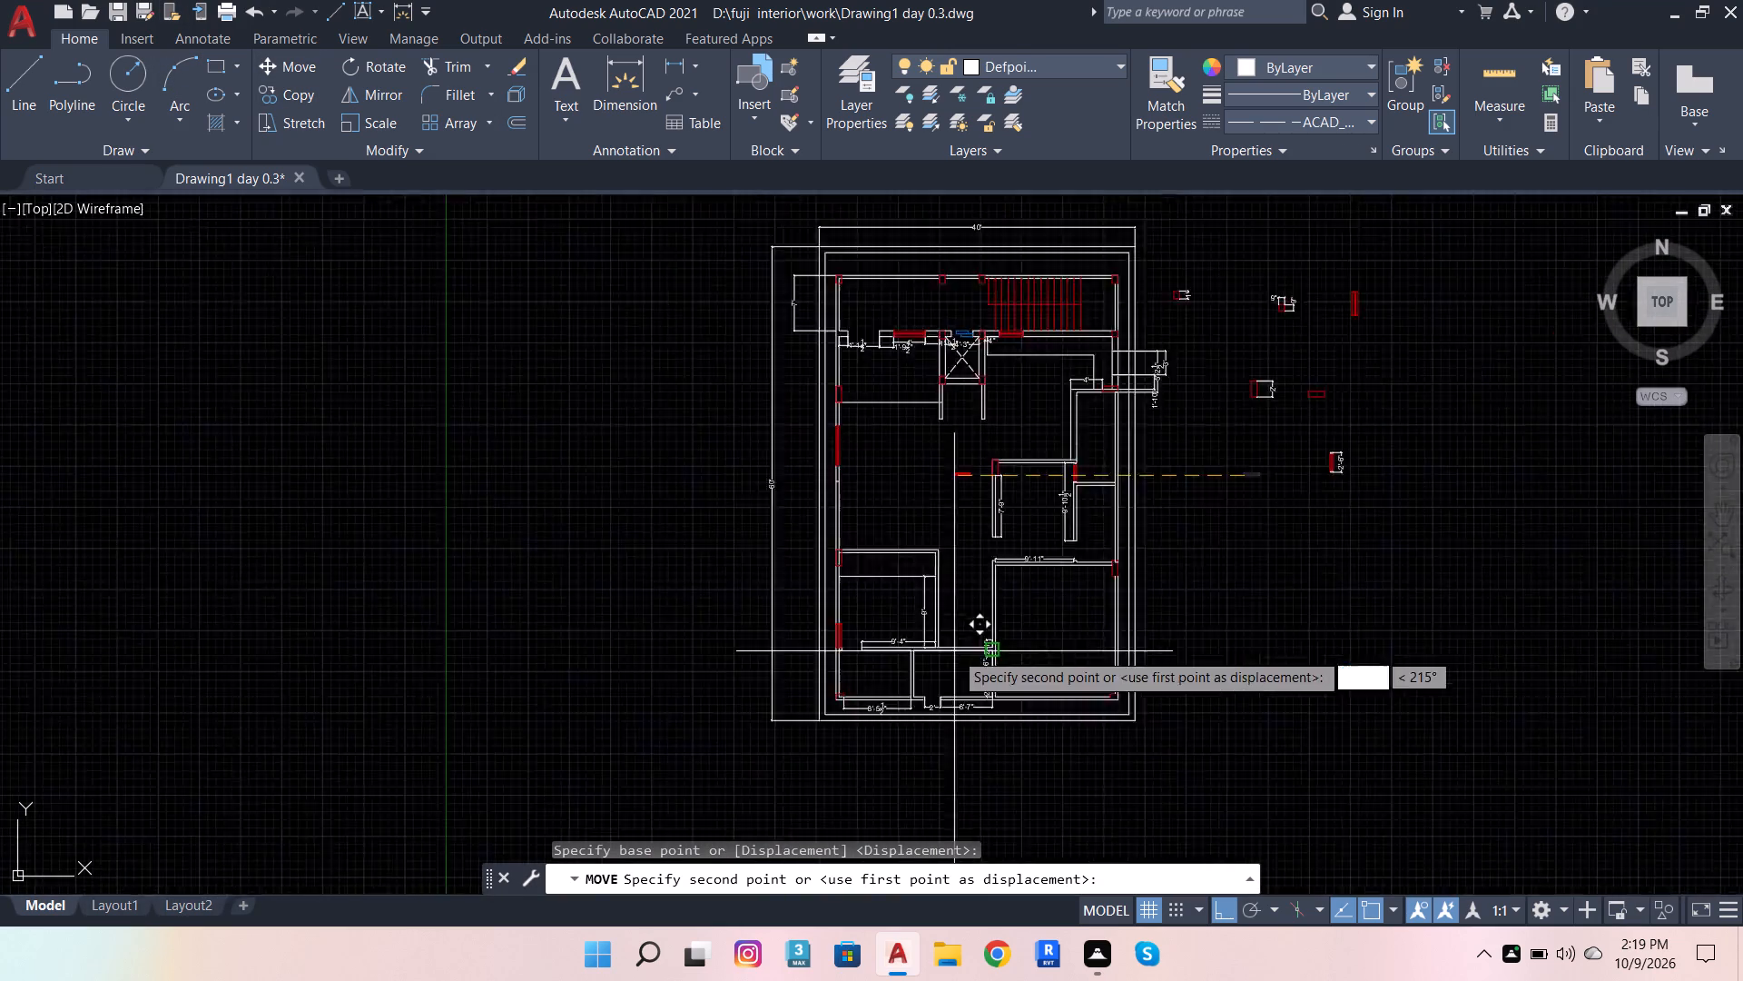
scroll(963, 682, up, 7)
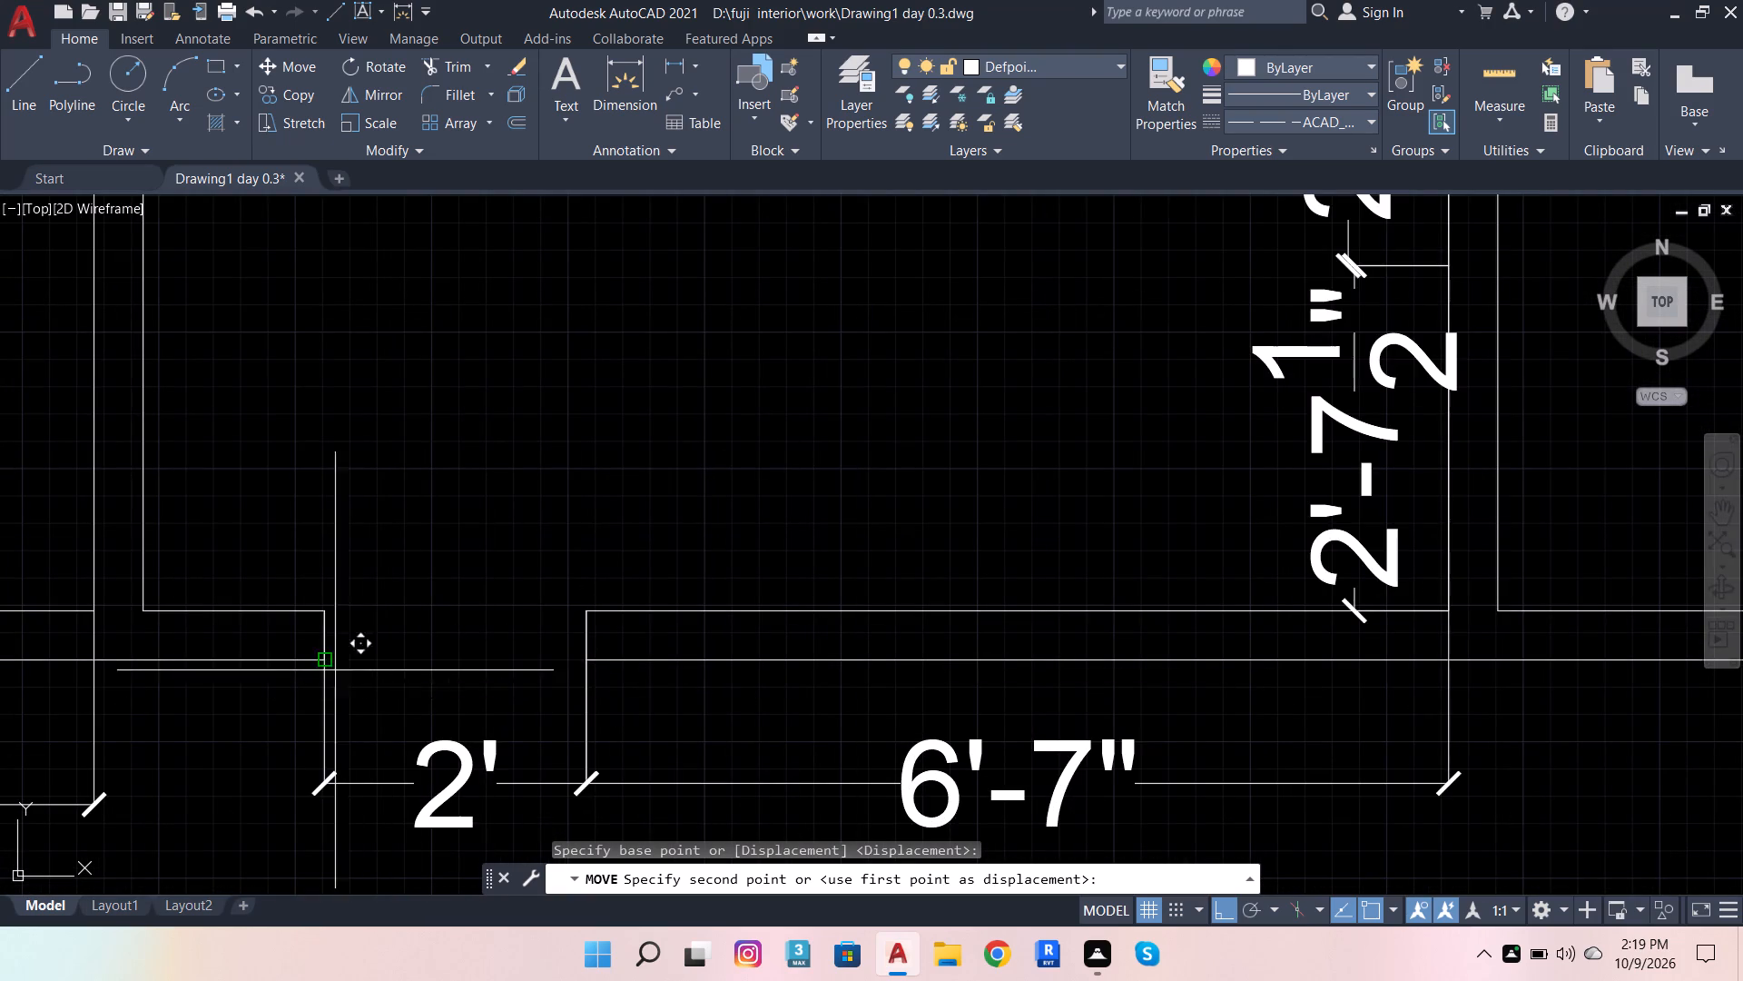
click(320, 668)
Examine the bottom wall around the 2' window and the neighbouring 8'-5 1/2" wall section.
scroll(500, 574, down, 5)
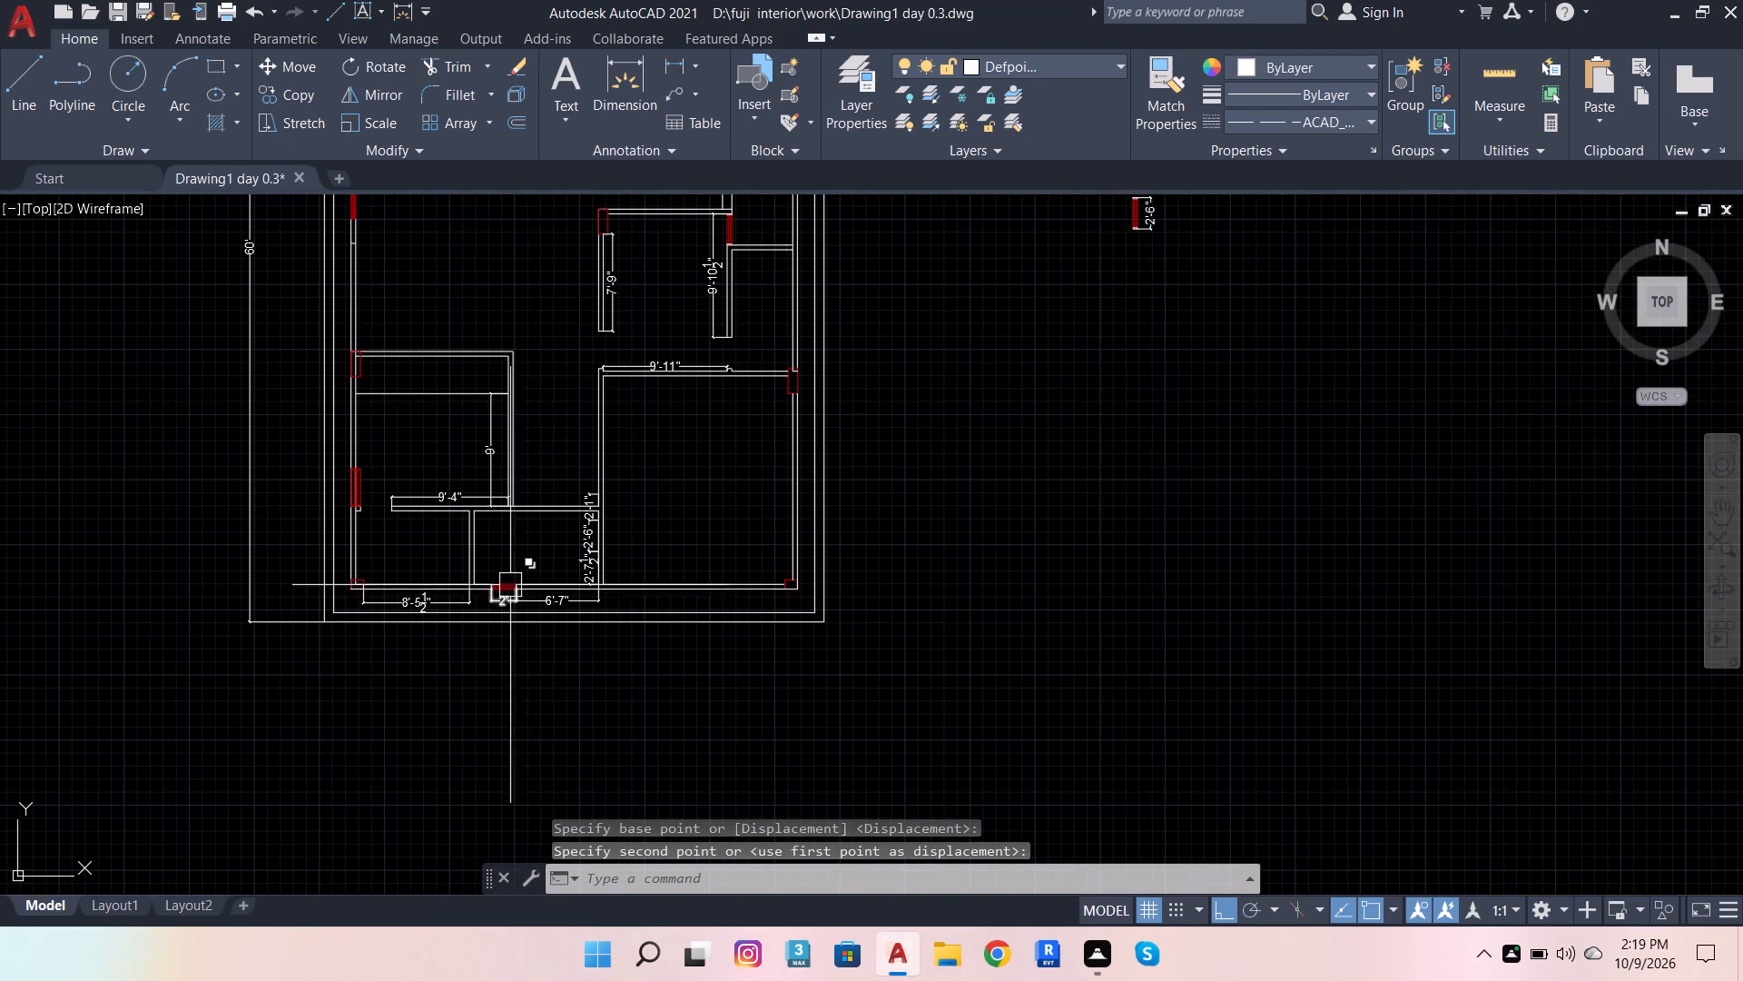
scroll(748, 579, up, 2)
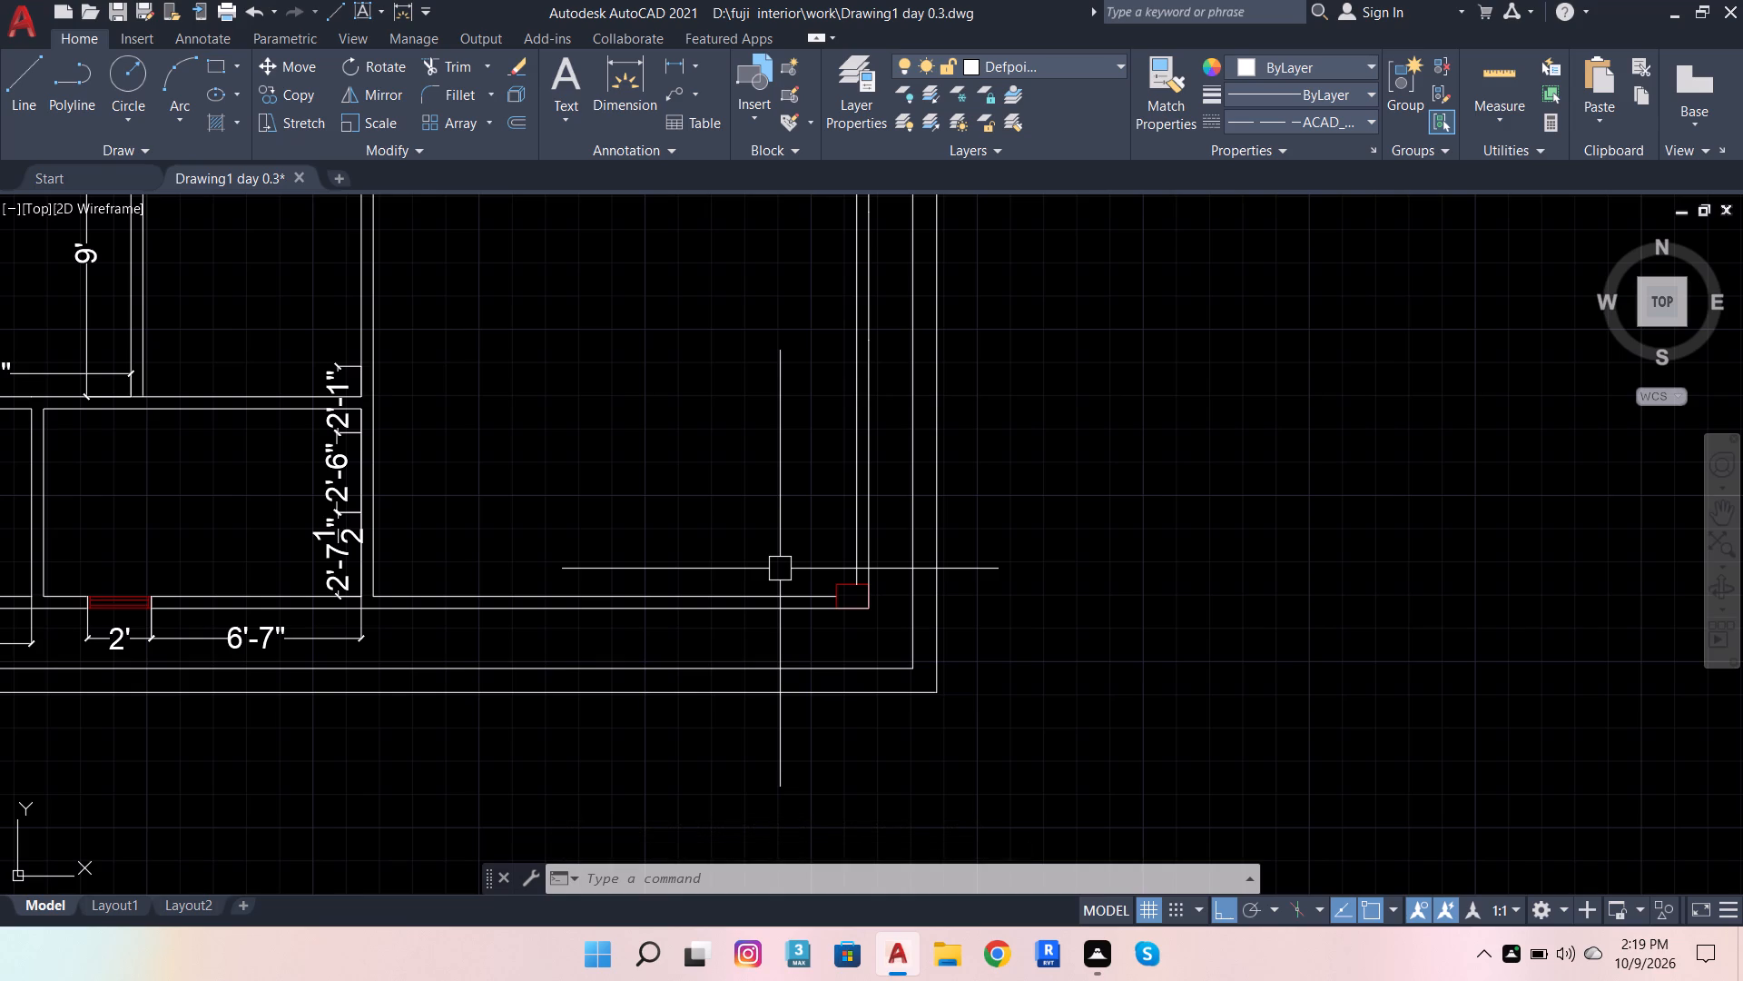
scroll(867, 518, down, 1)
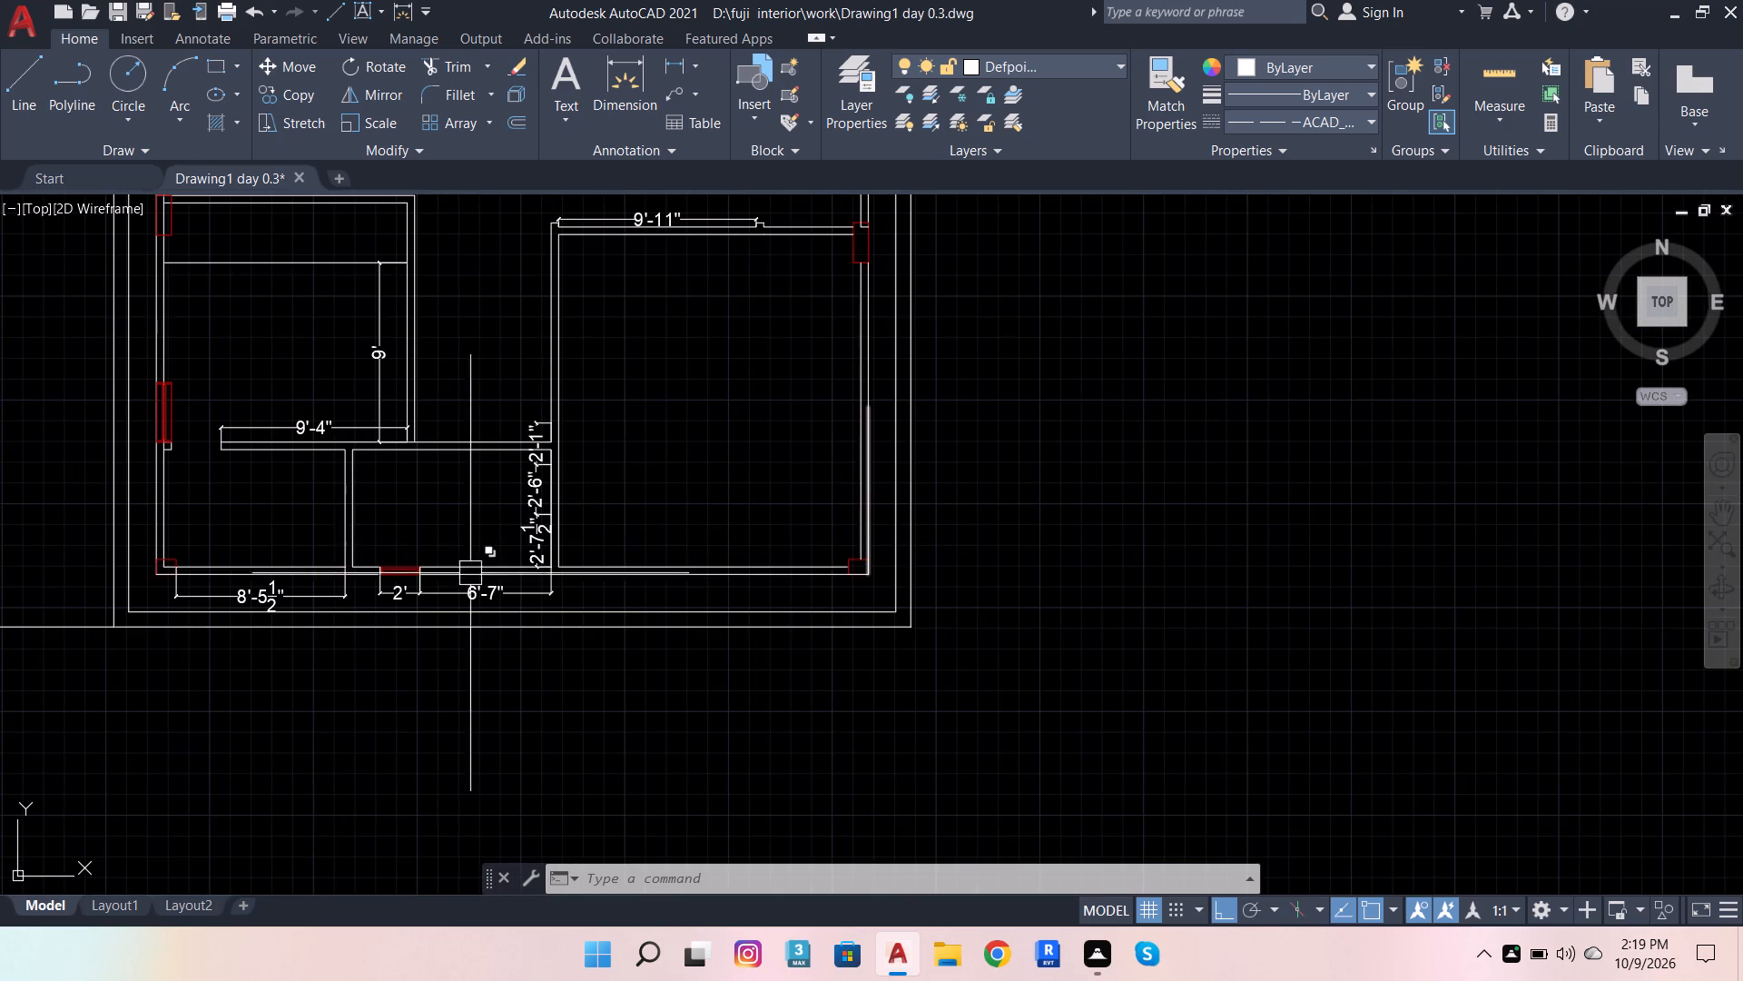
scroll(336, 567, up, 3)
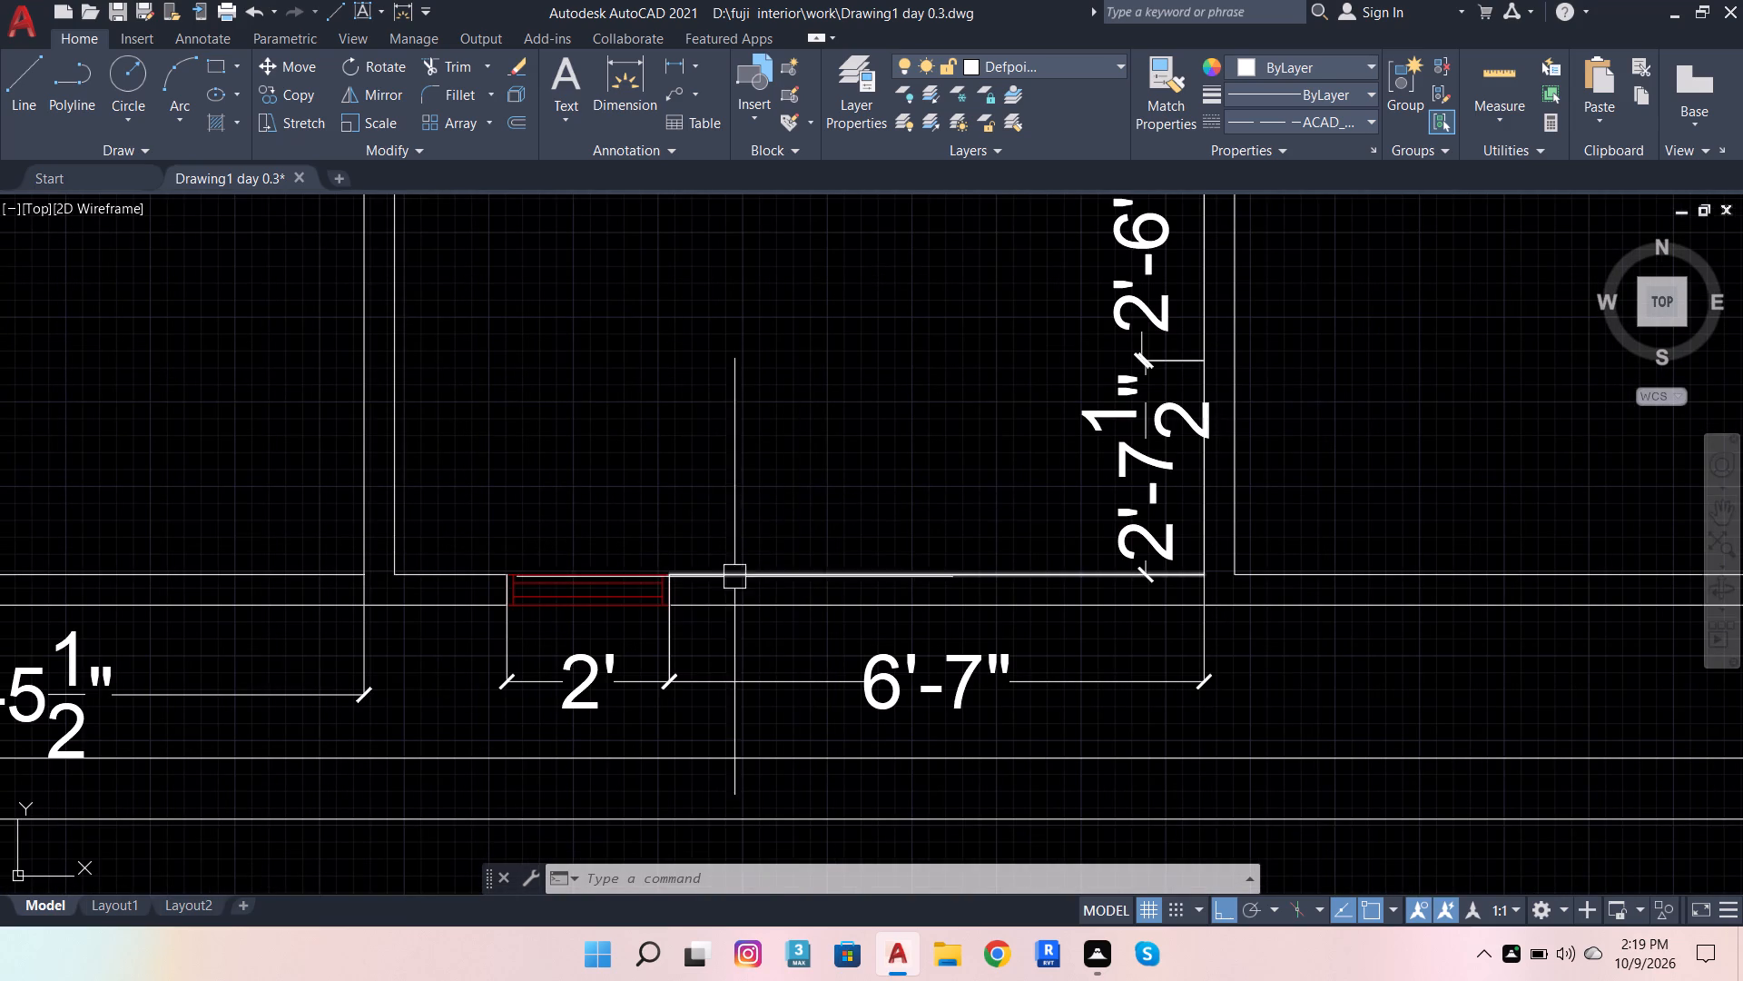
scroll(893, 428, down, 2)
scroll(662, 490, up, 3)
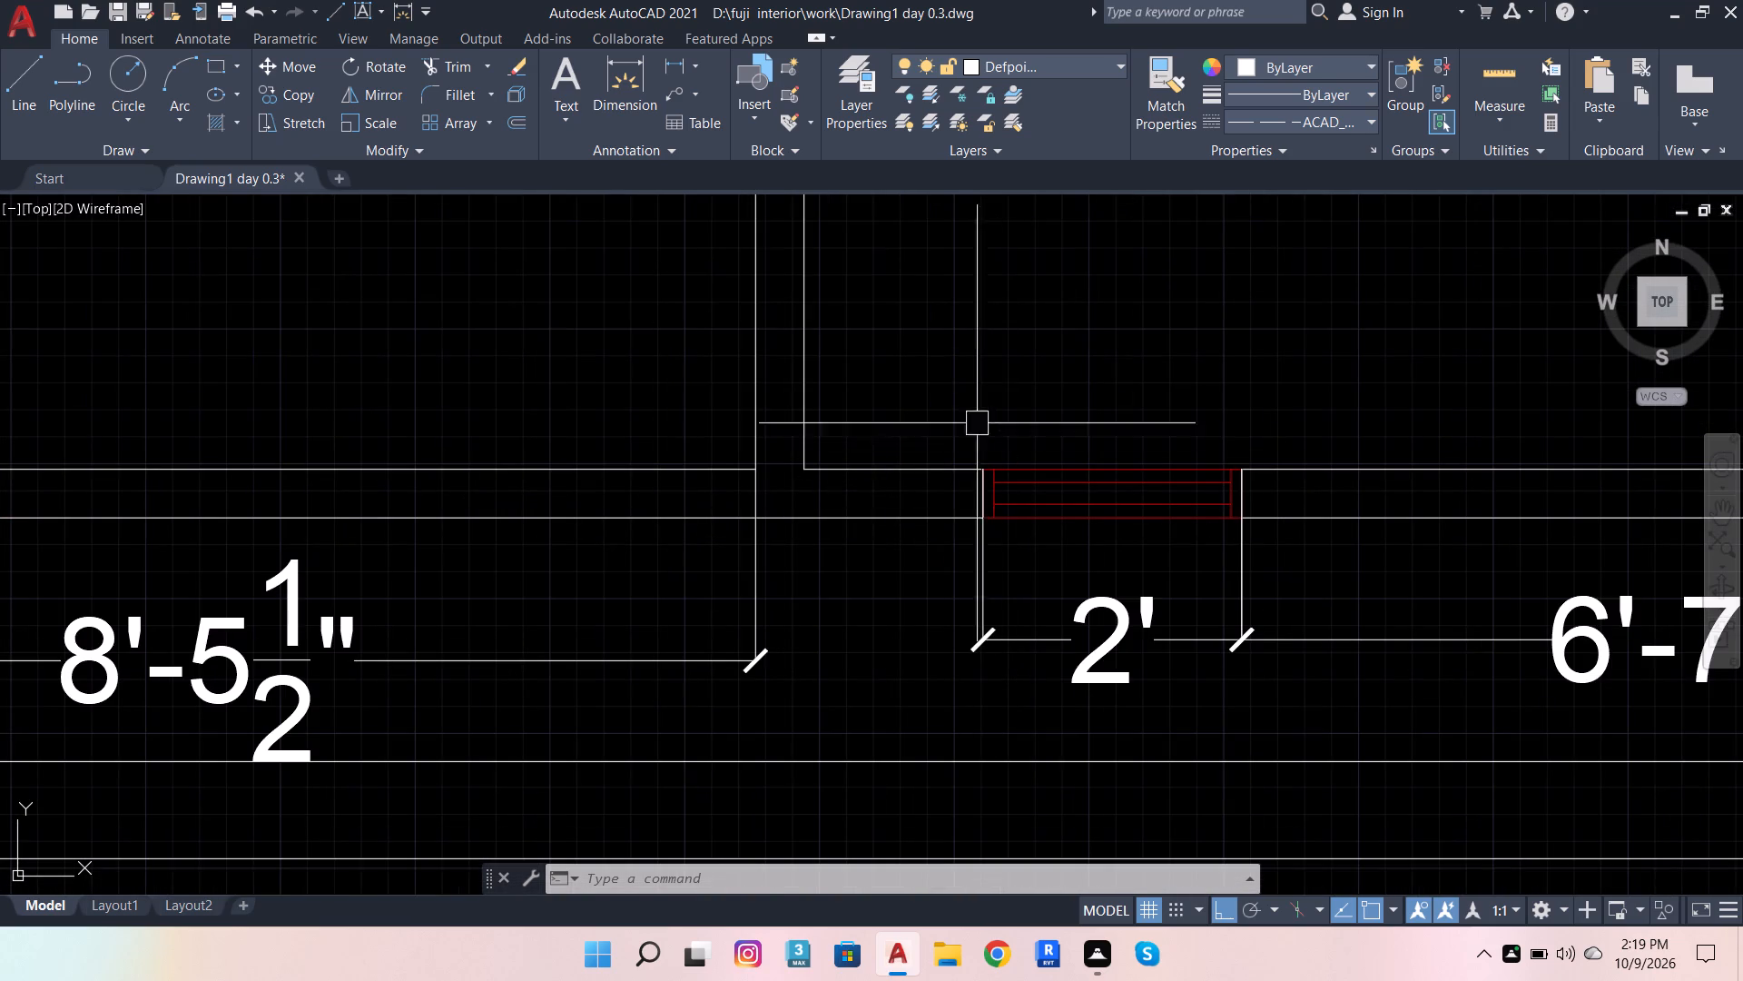
scroll(990, 508, down, 3)
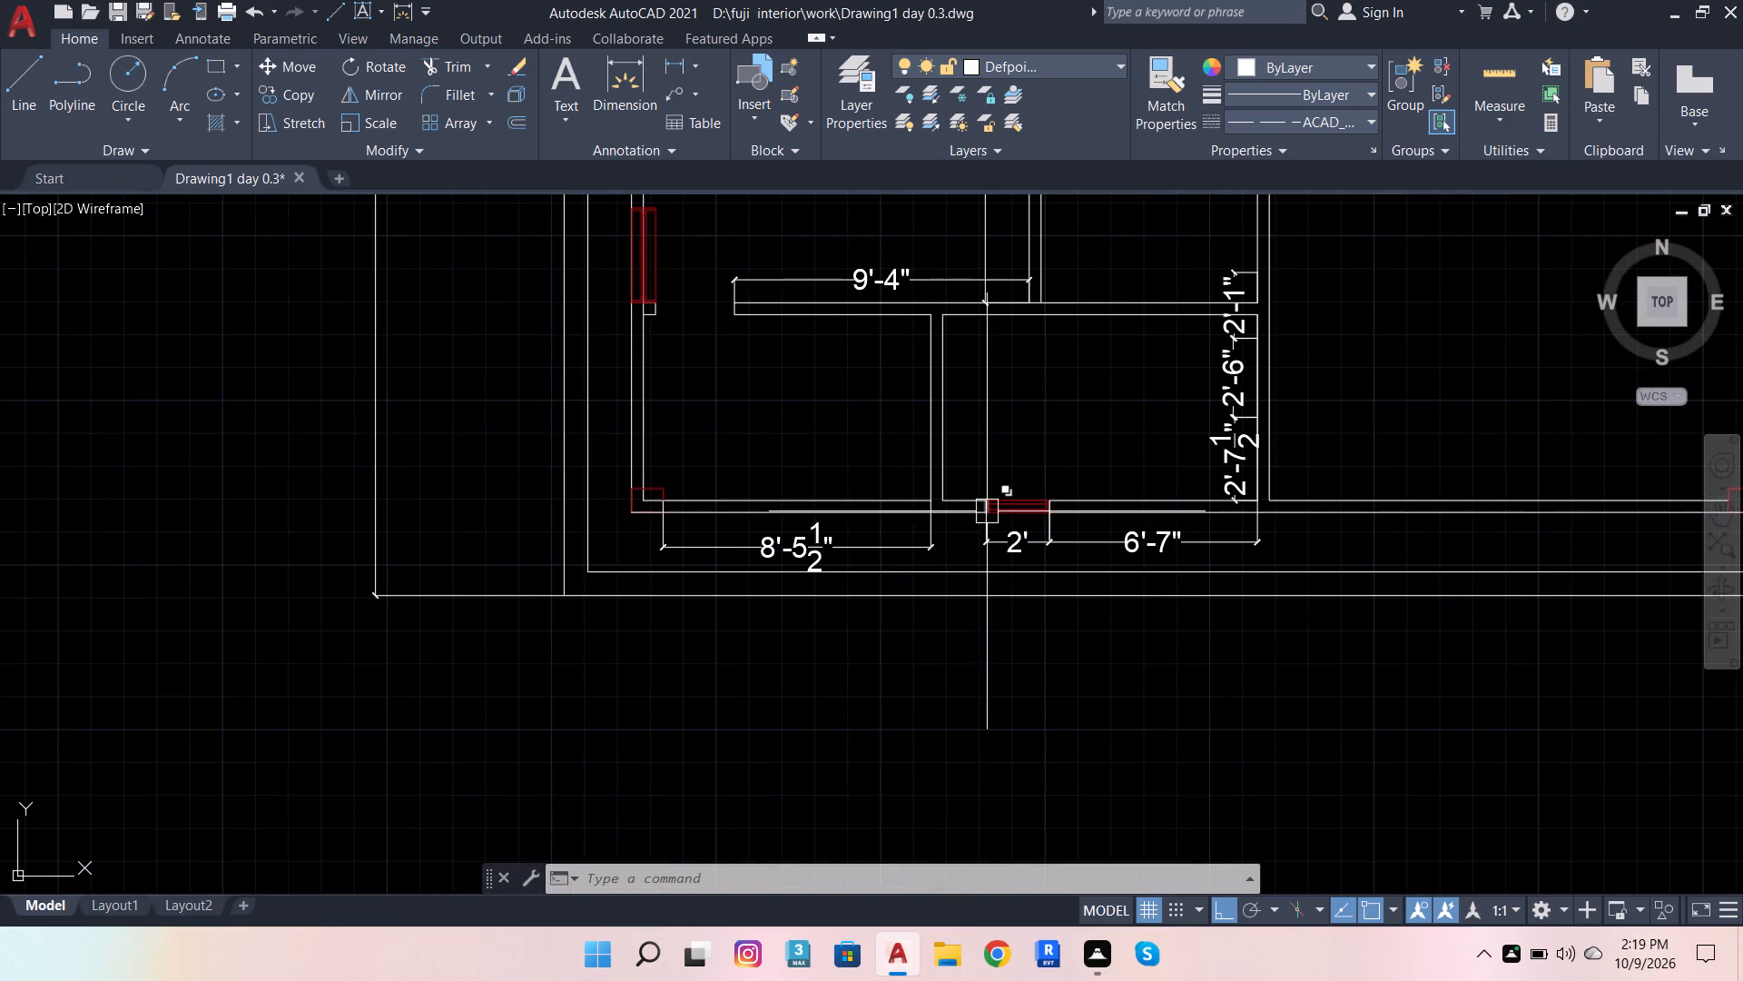
scroll(831, 515, up, 2)
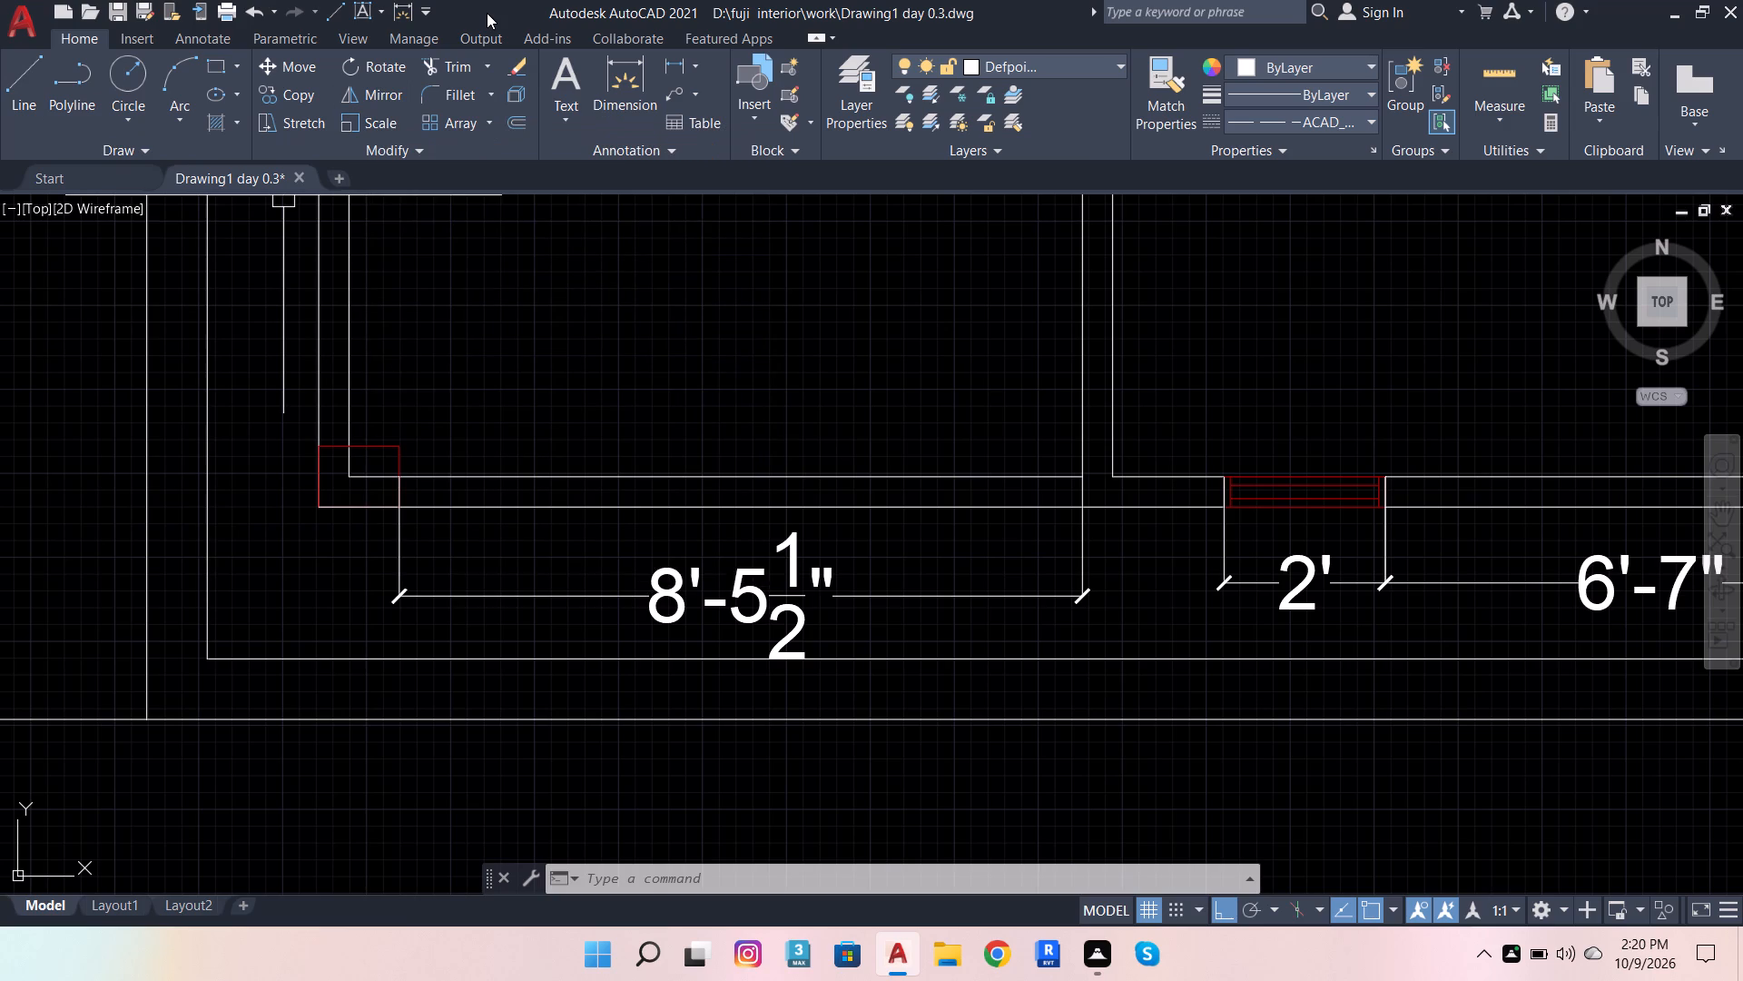
With linetype ByLayer, draw a 1' line leftward along the bottom wall's inner face from the partition corner ending the 8'-5 1/2" section.
click(27, 77)
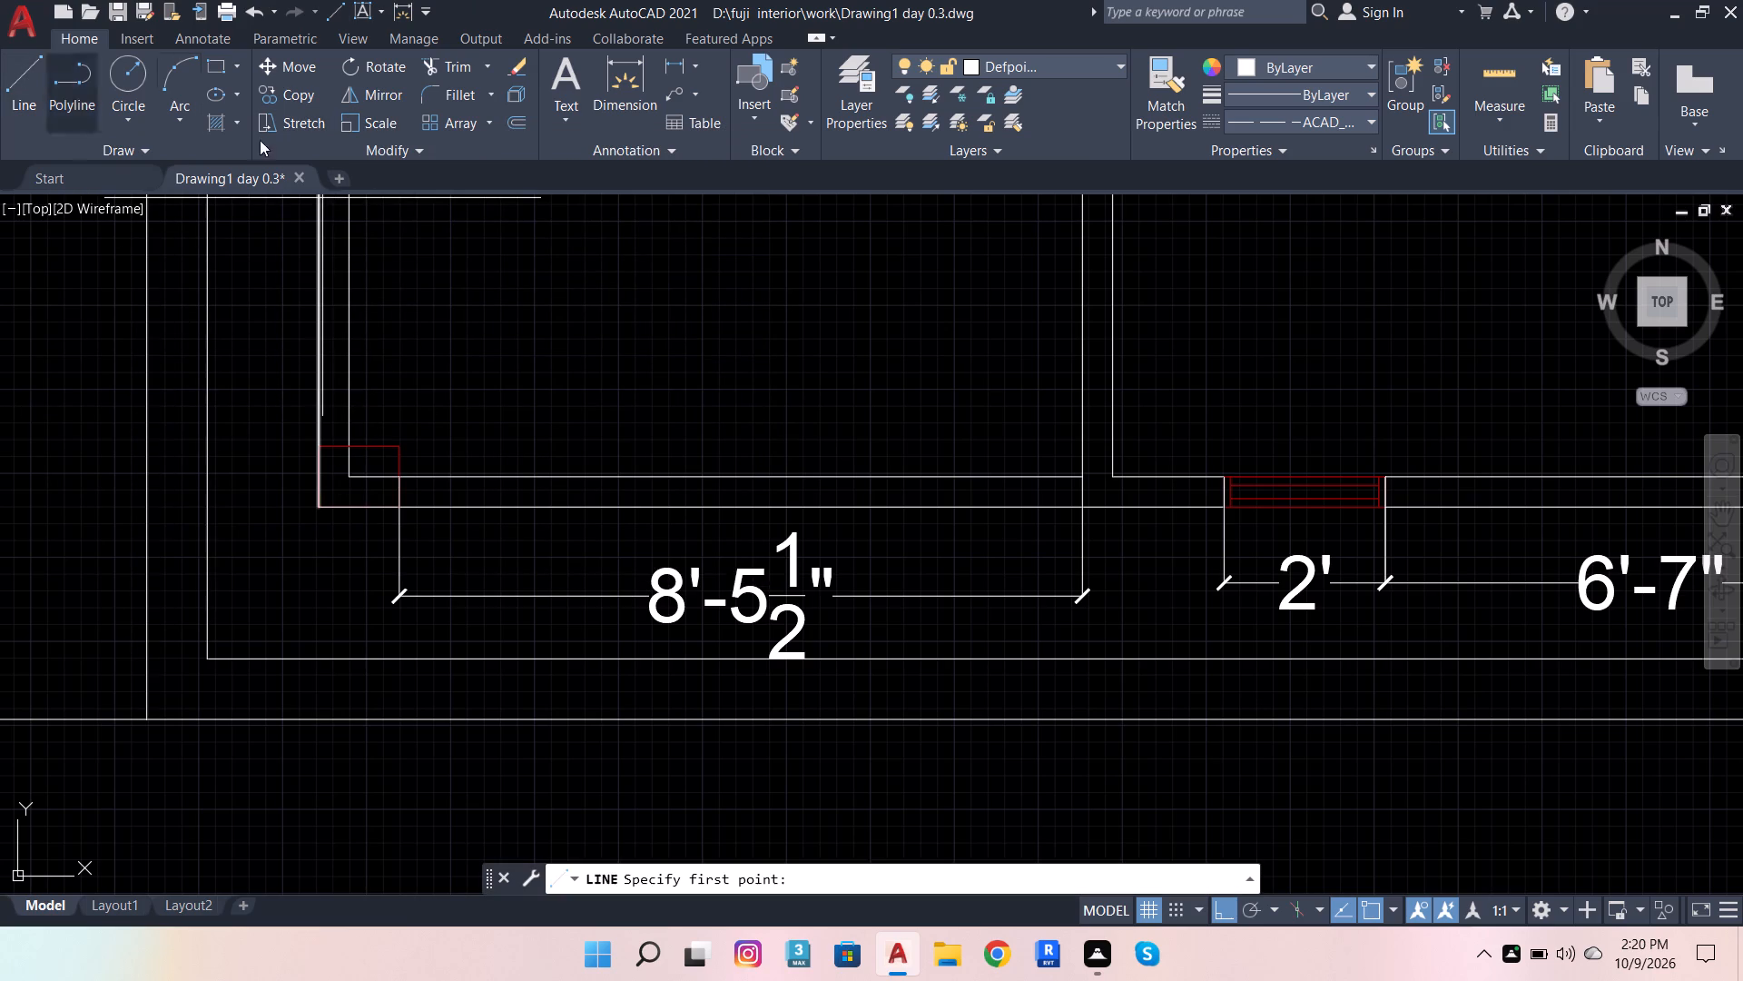
click(1087, 472)
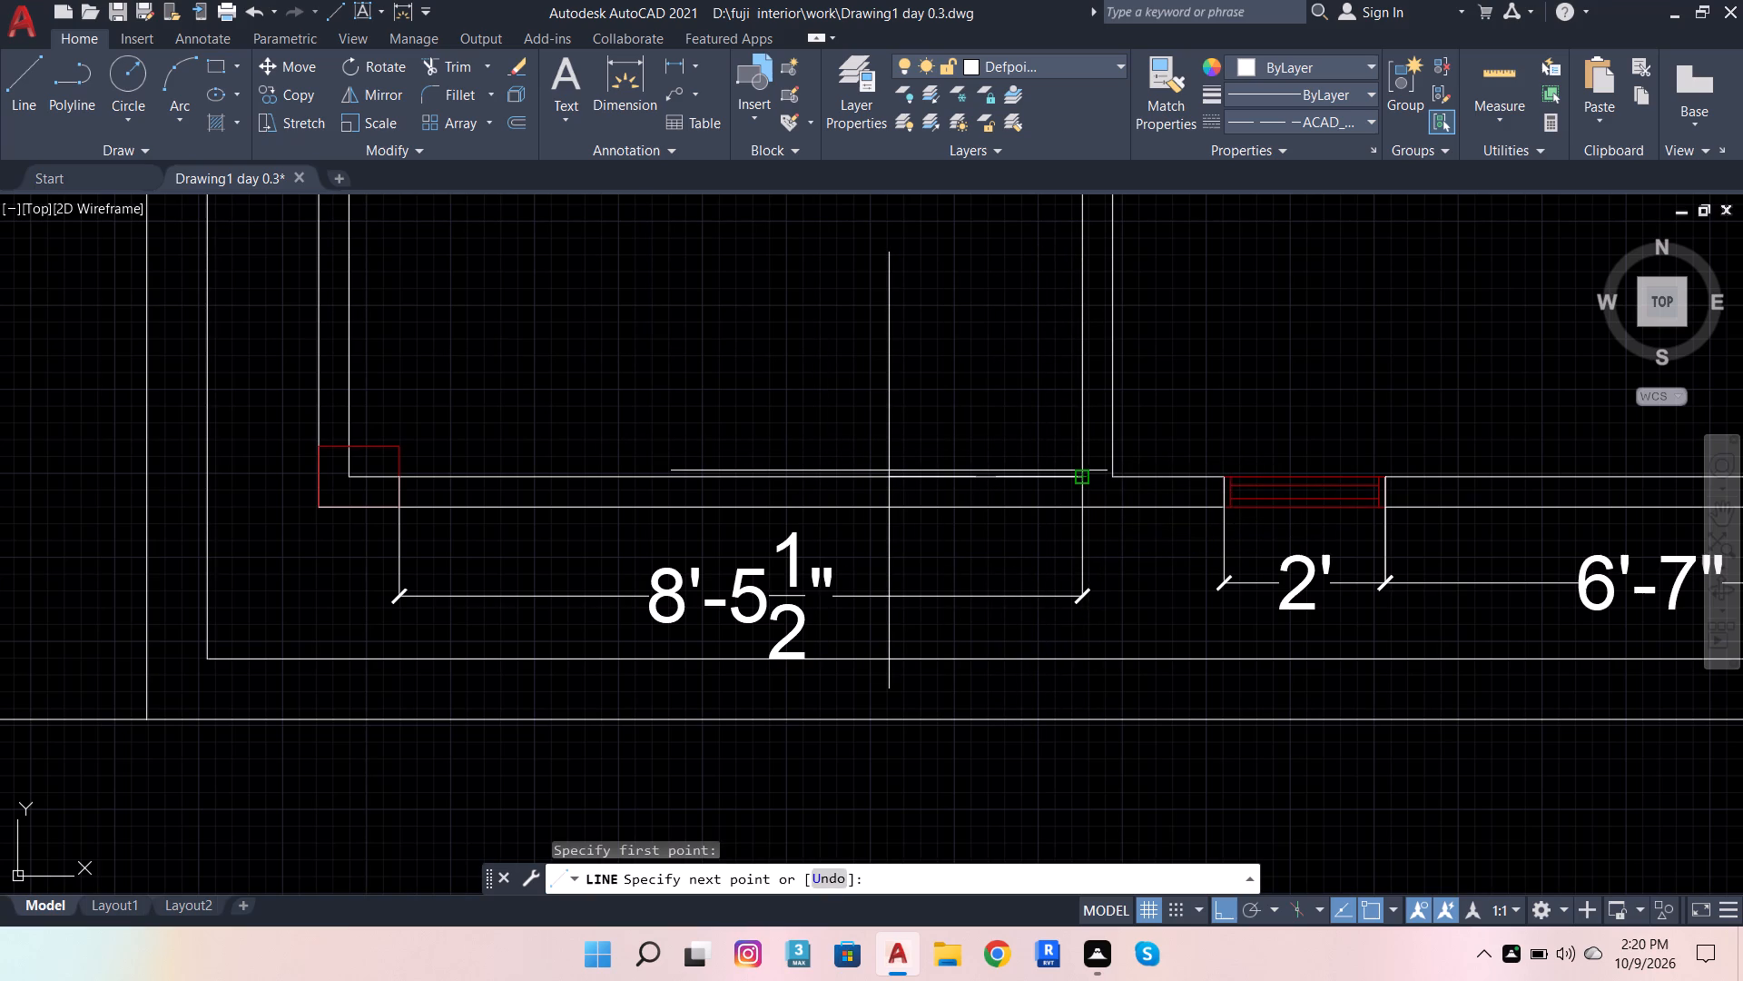
click(1254, 122)
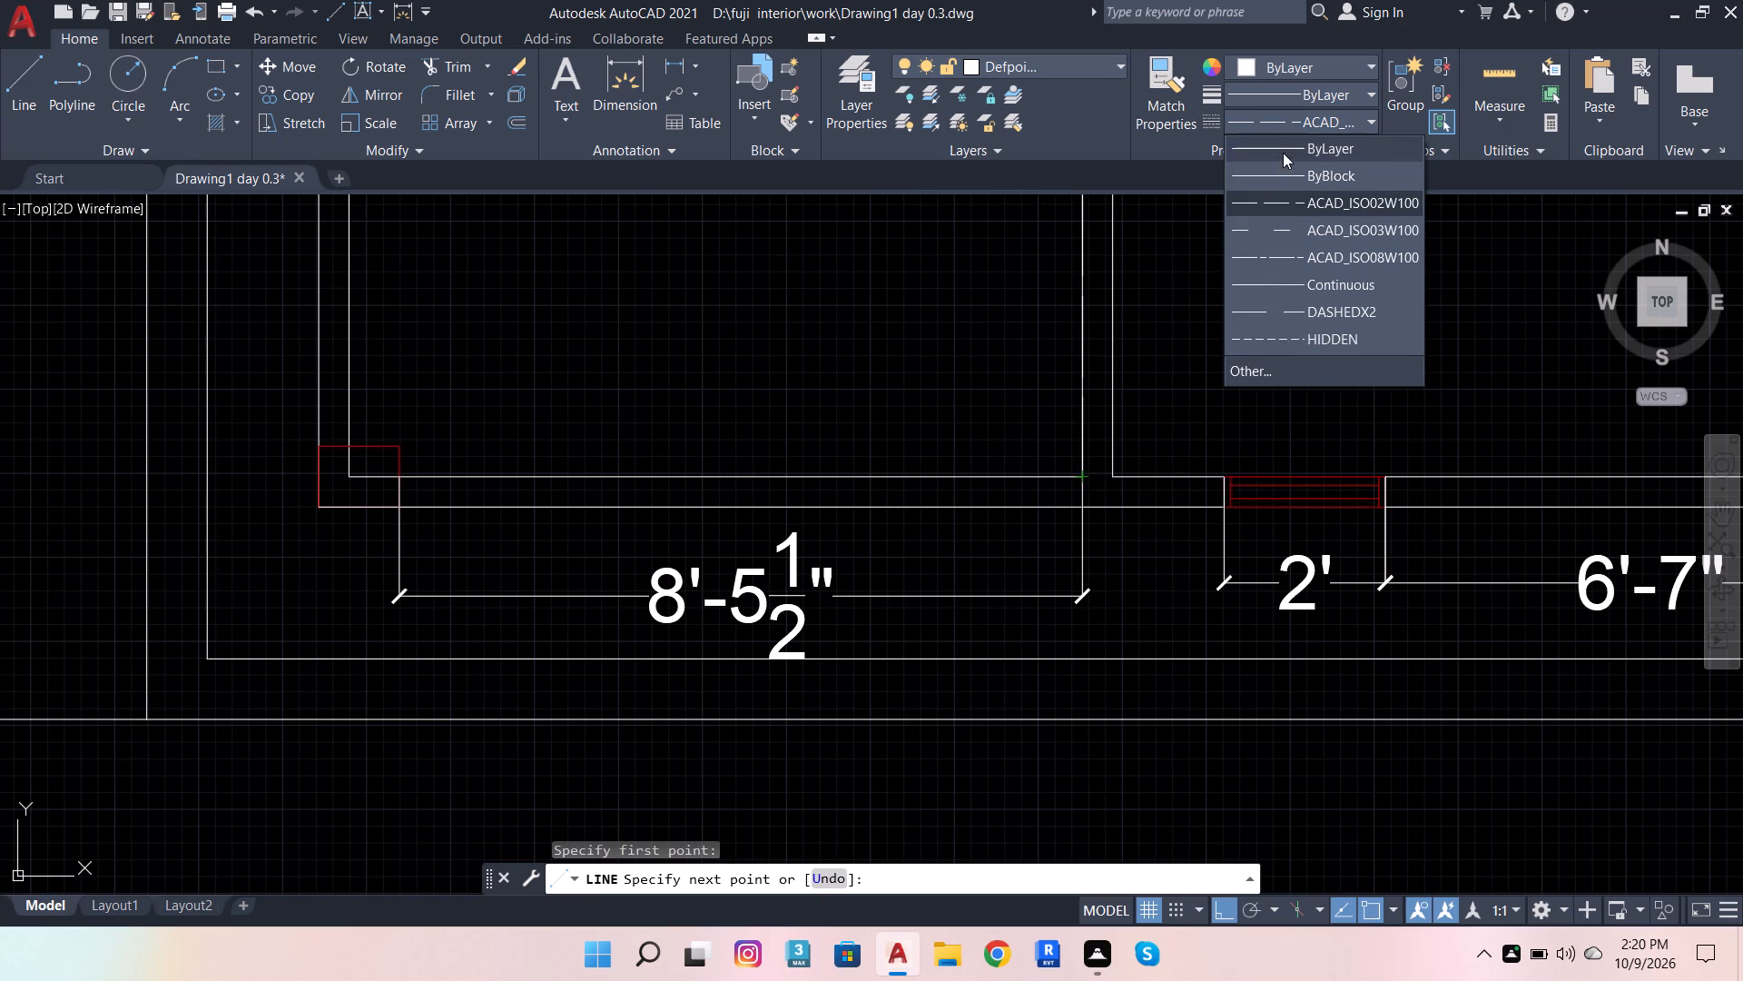
click(1285, 150)
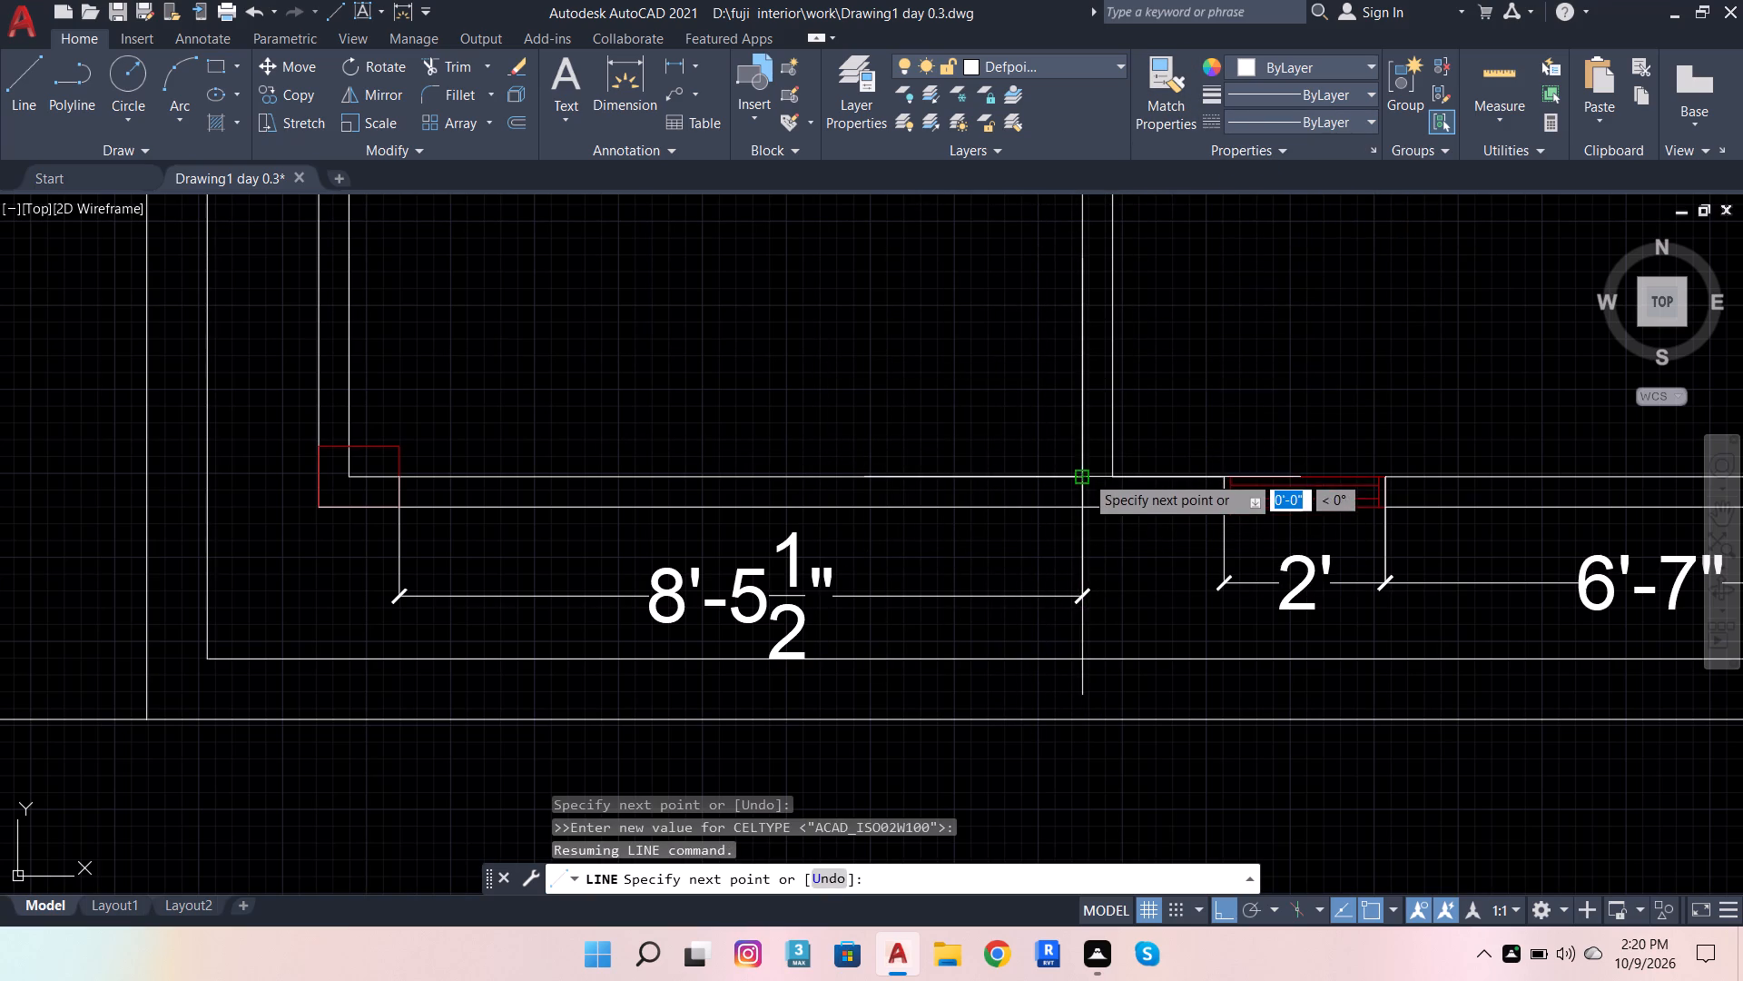
click(1085, 474)
key(1)
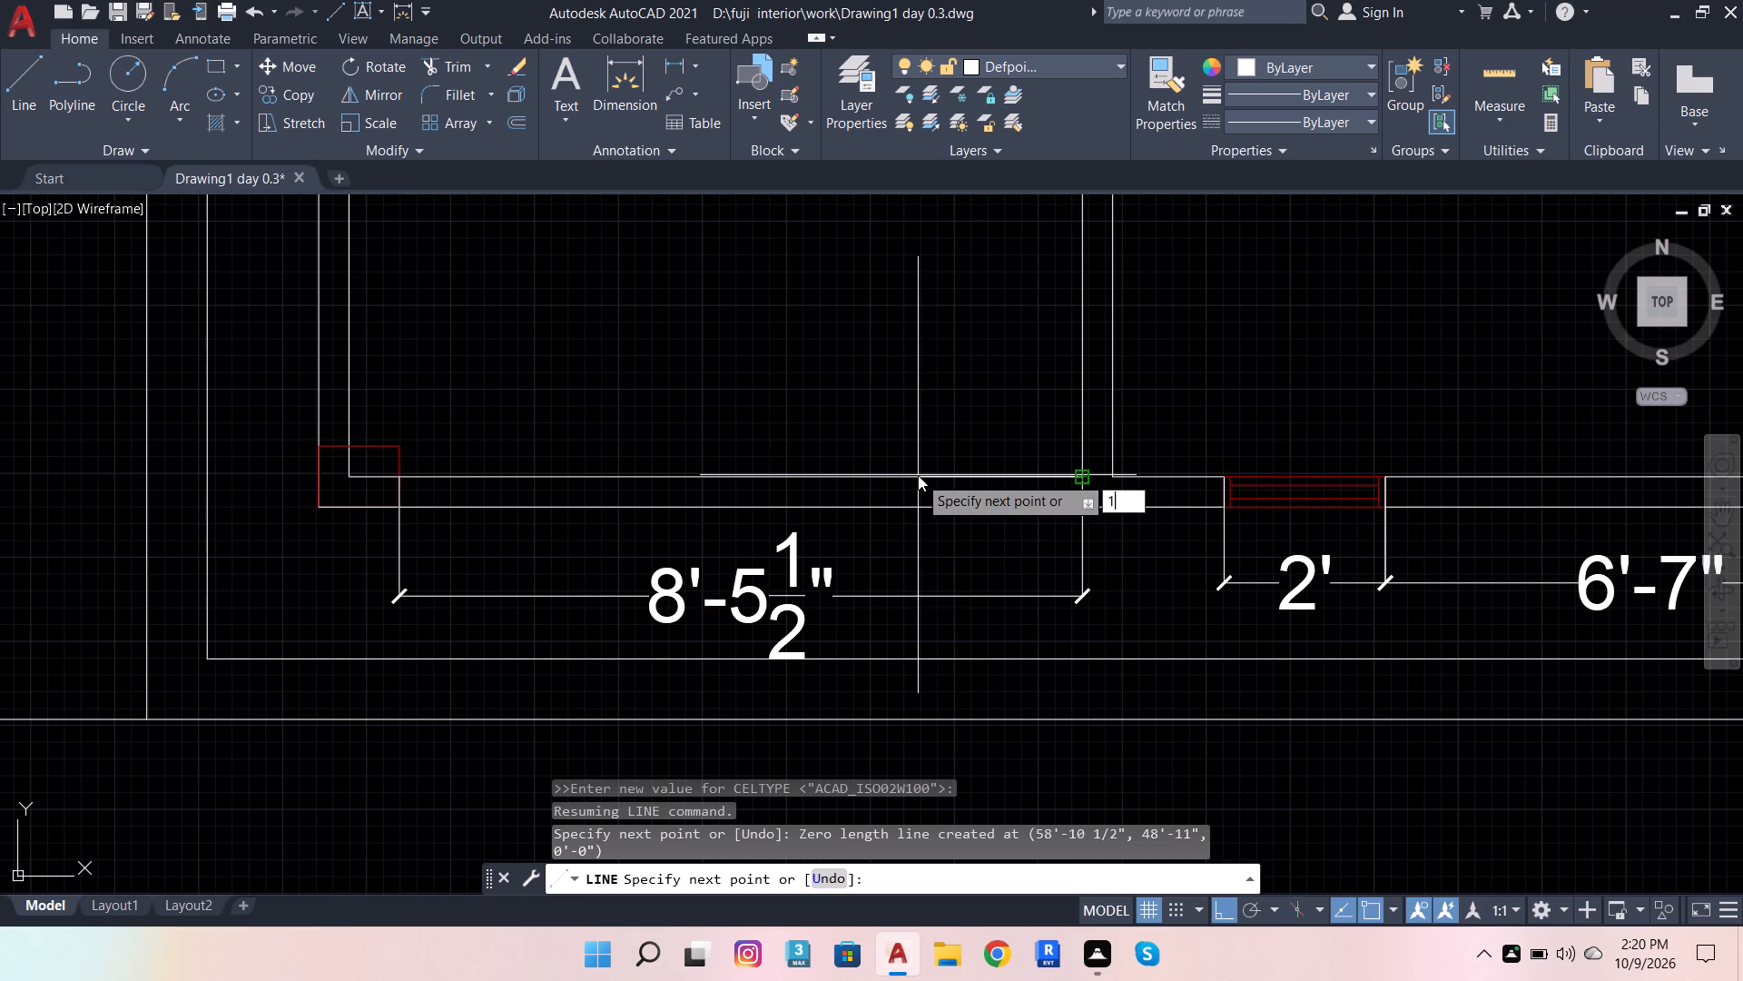
key(apostrophe)
key(Return)
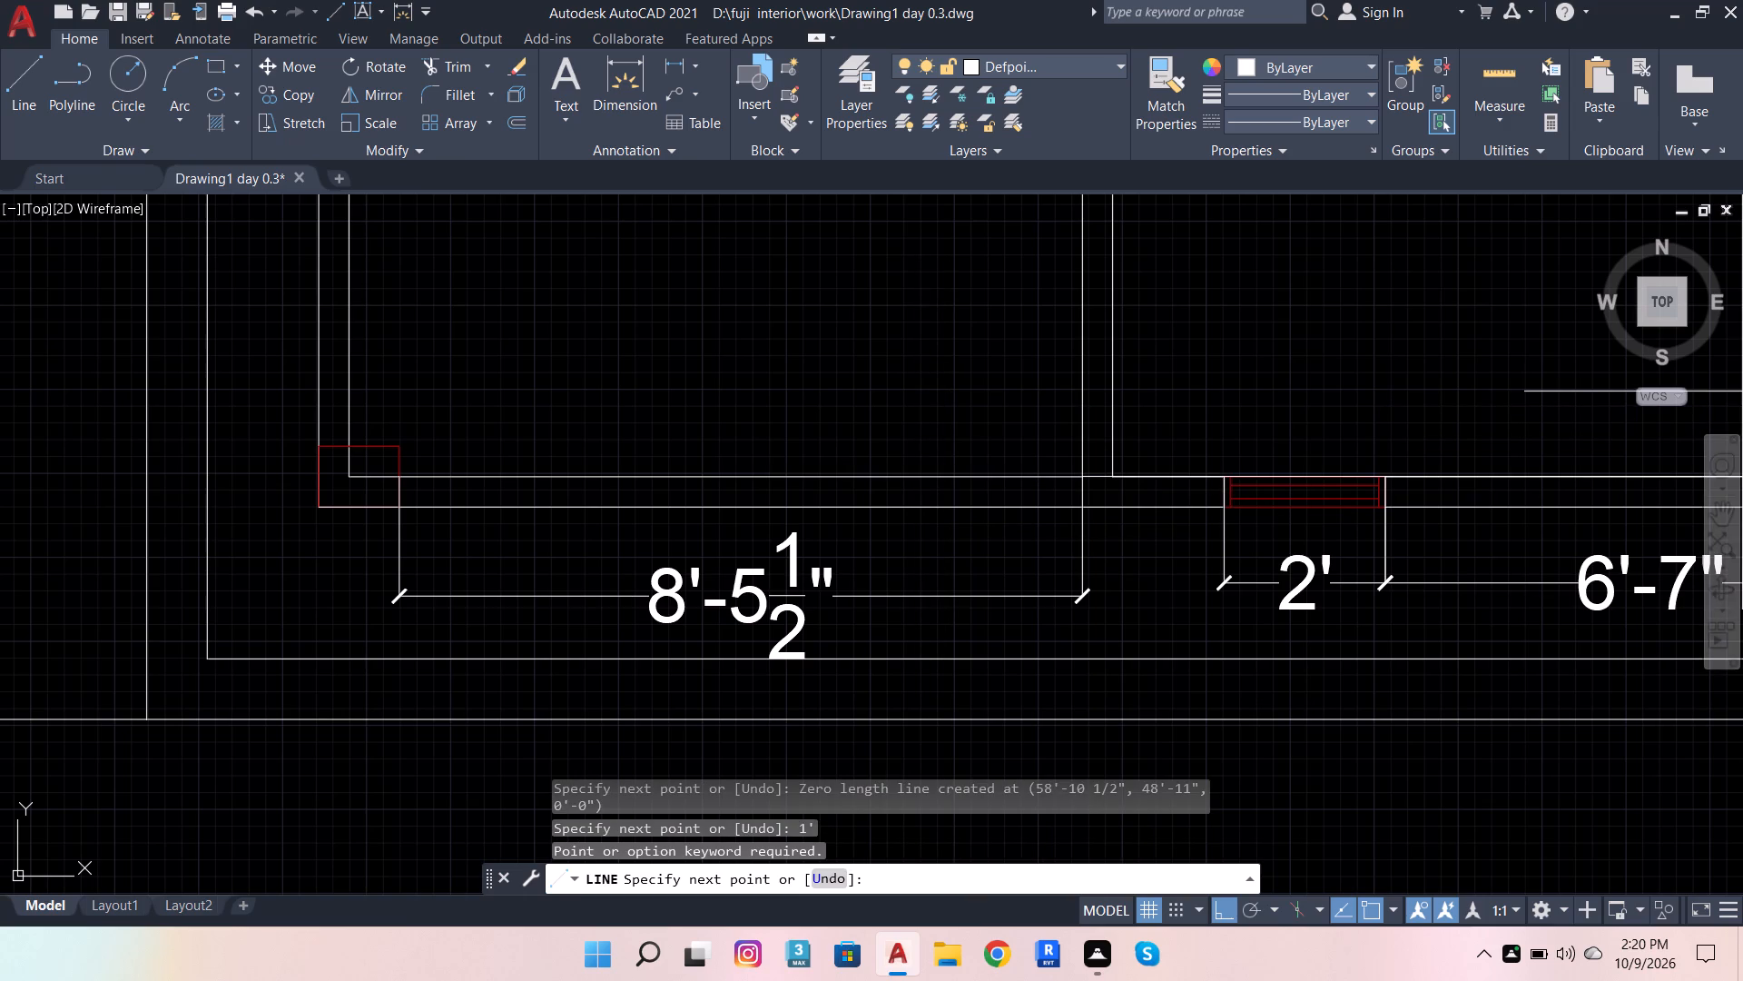
scroll(1059, 490, up, 2)
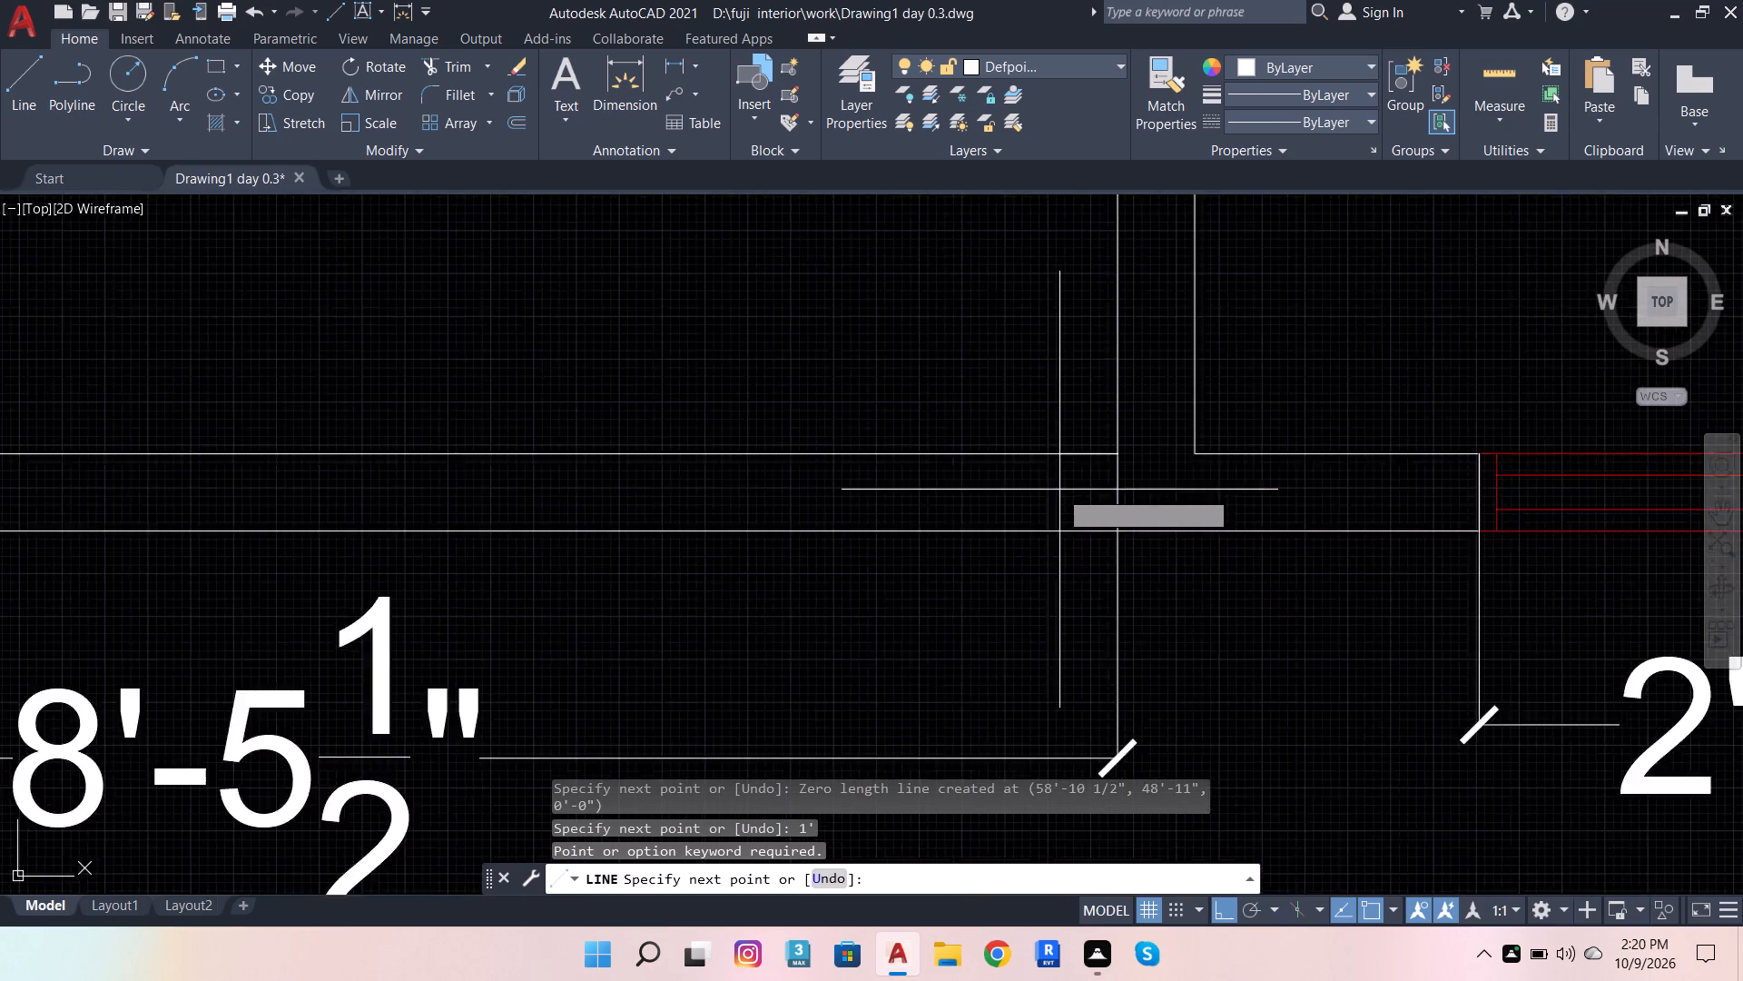
scroll(1059, 490, up, 2)
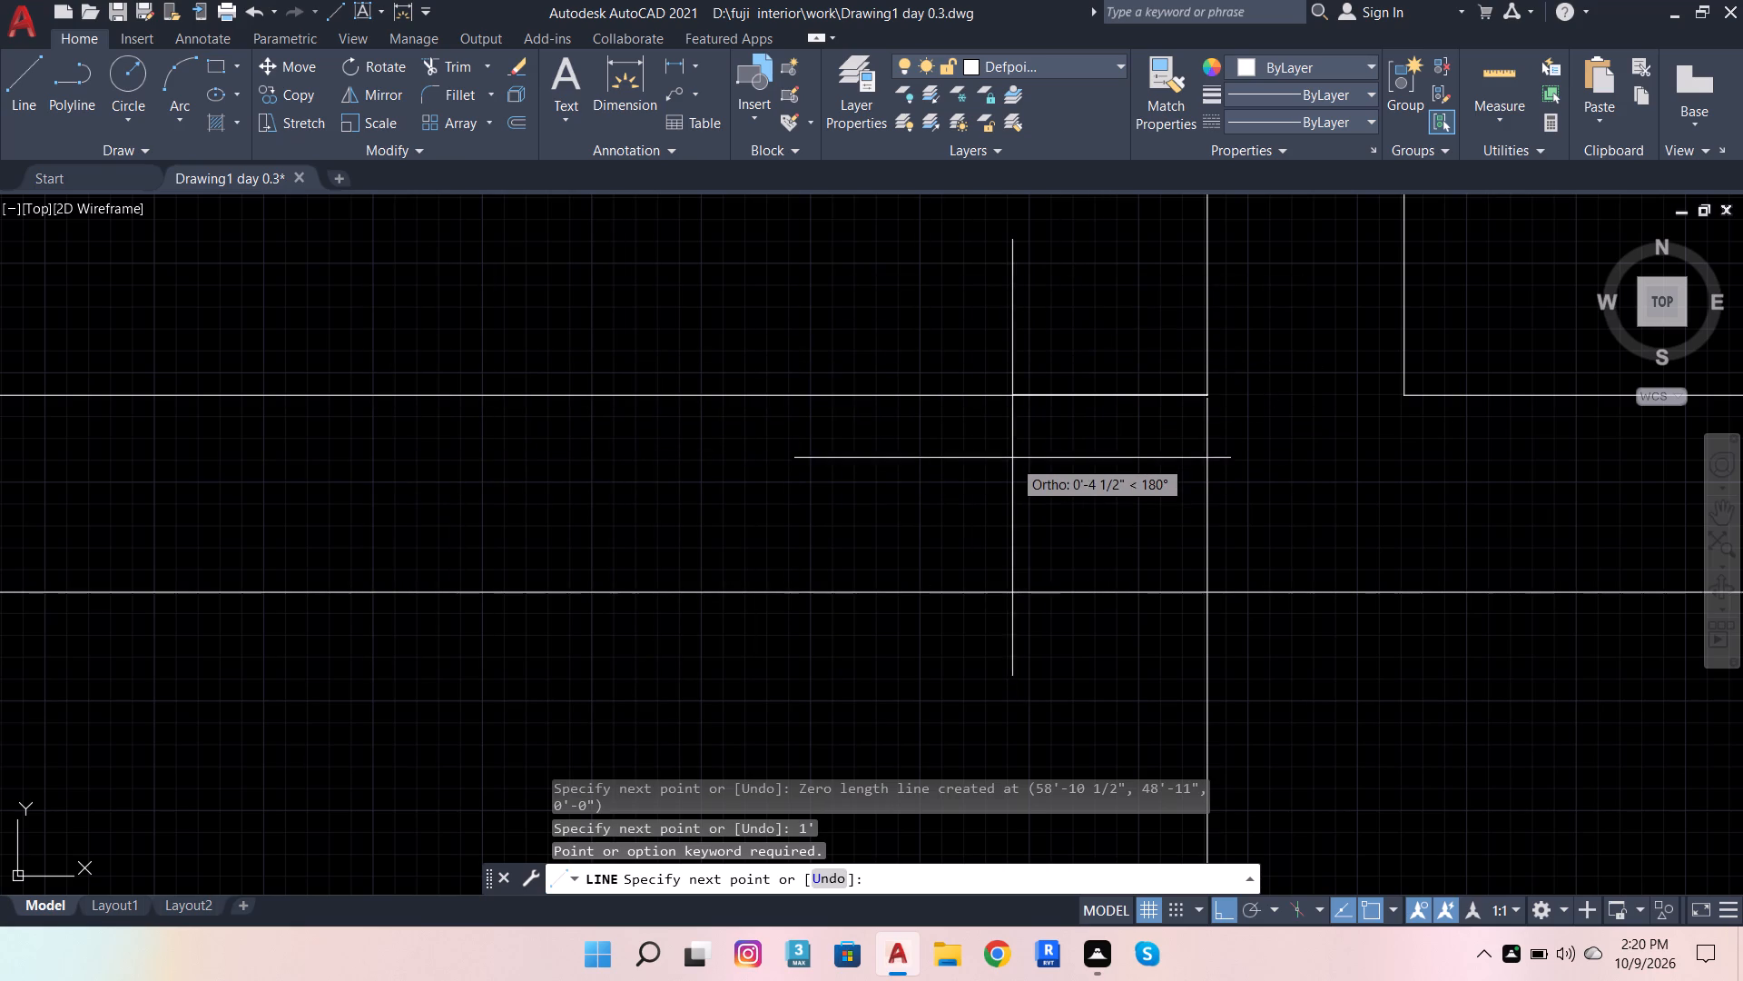
key(1)
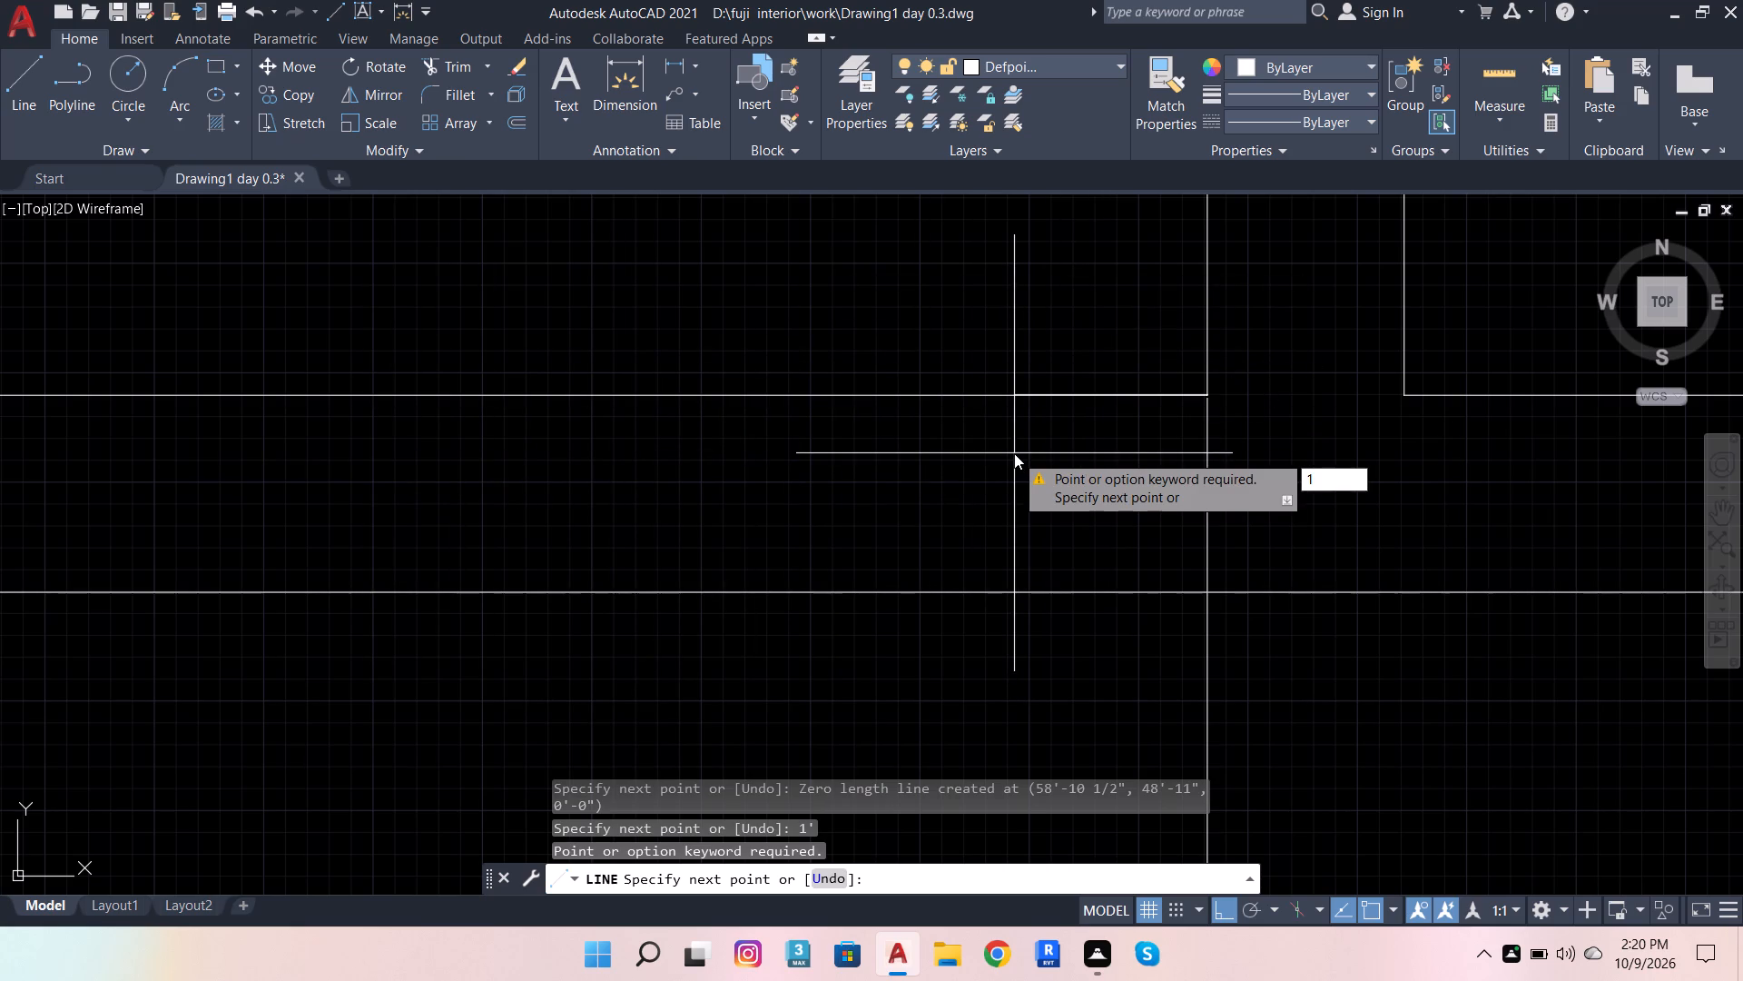
key(apostrophe)
key(Return)
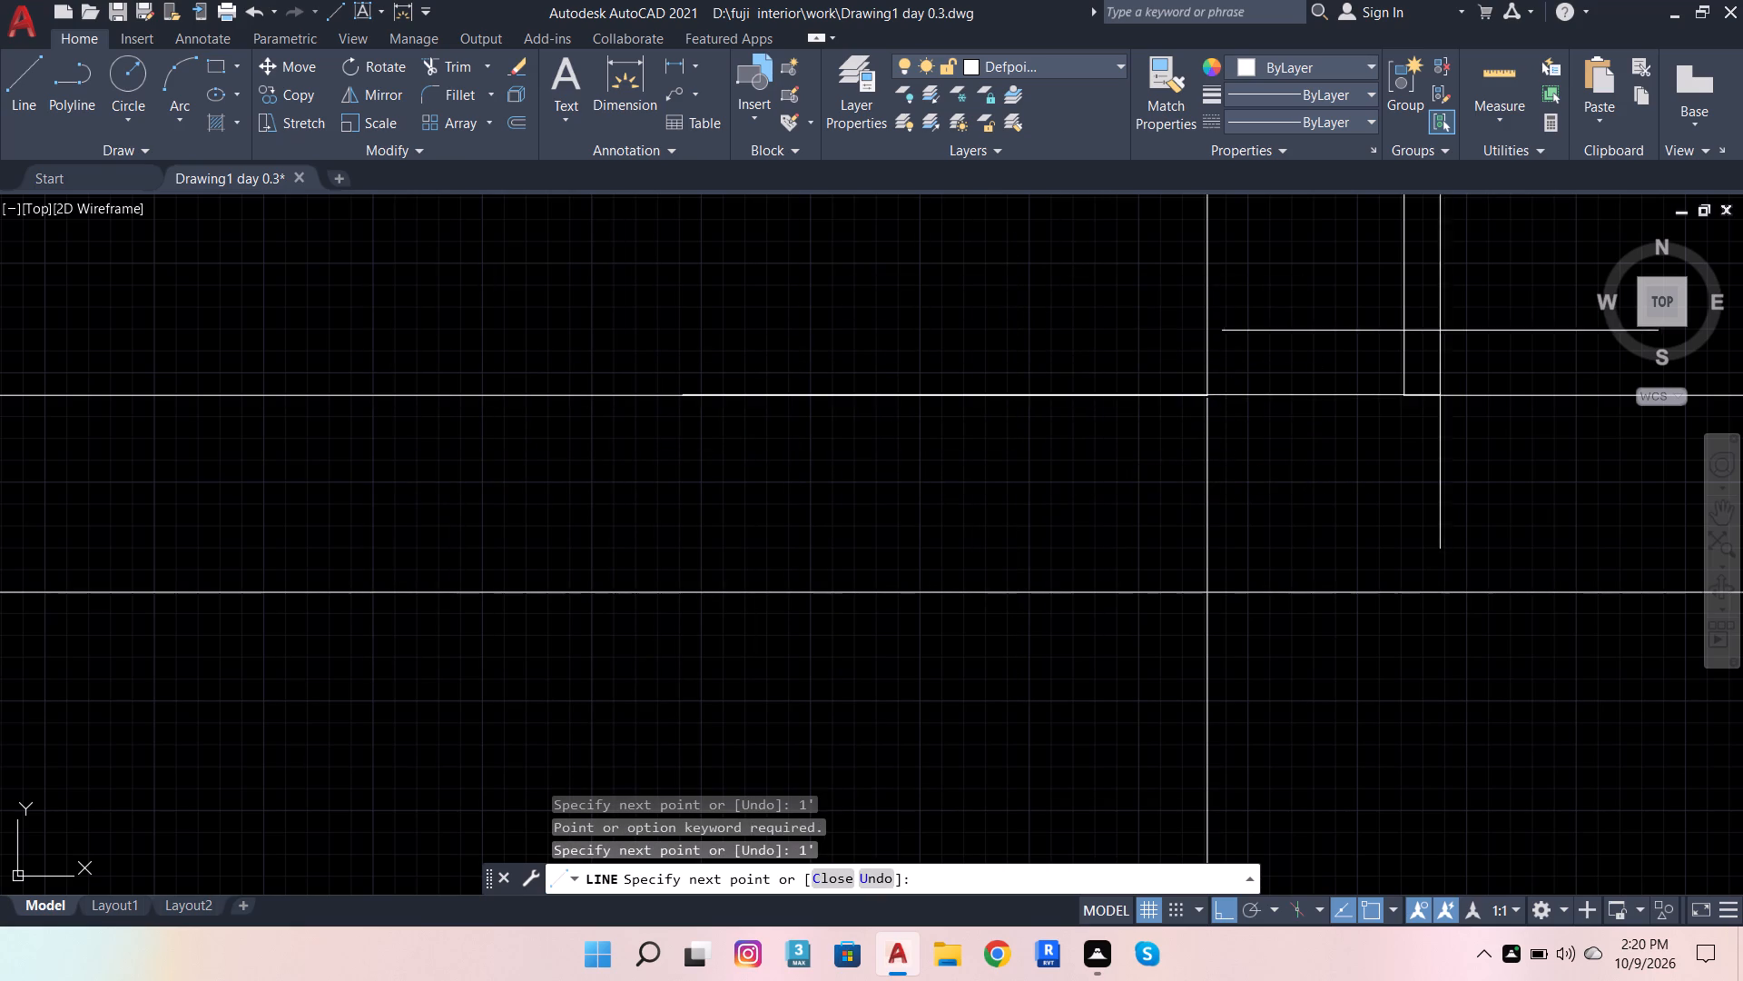
Continue the line down across the bottom wall's thickness and trim the part beyond the outer face.
scroll(1237, 616, down, 3)
scroll(1043, 672, up, 2)
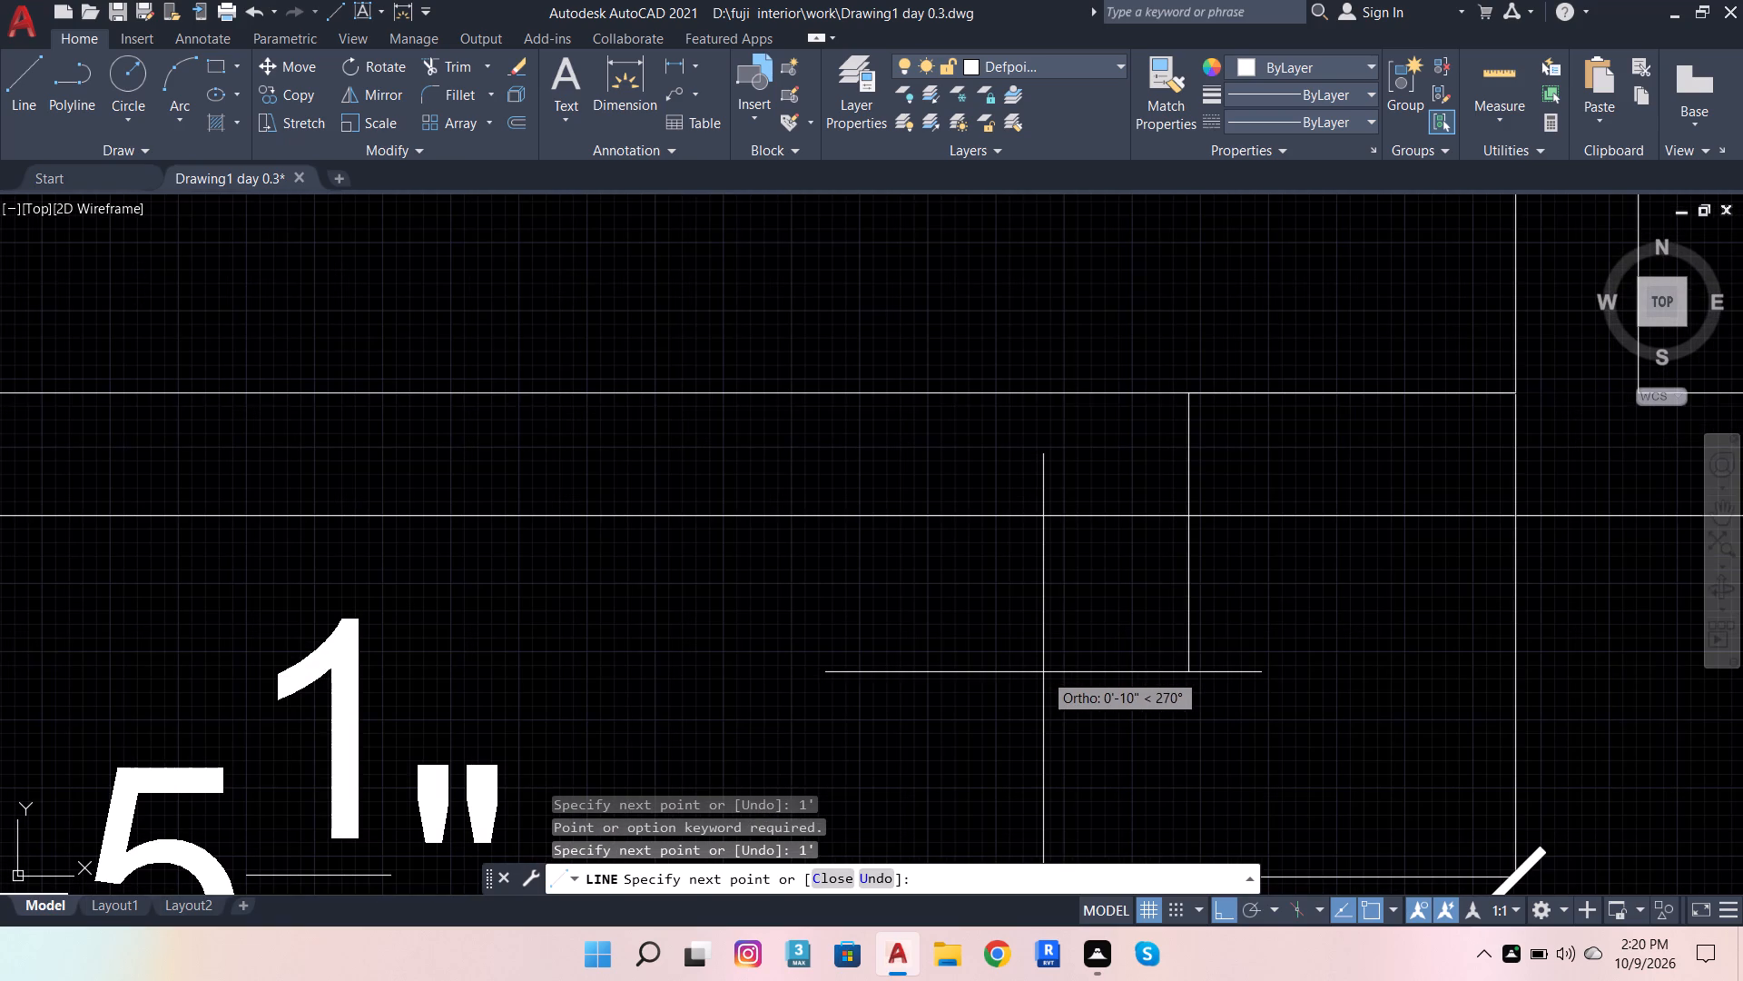
click(1203, 566)
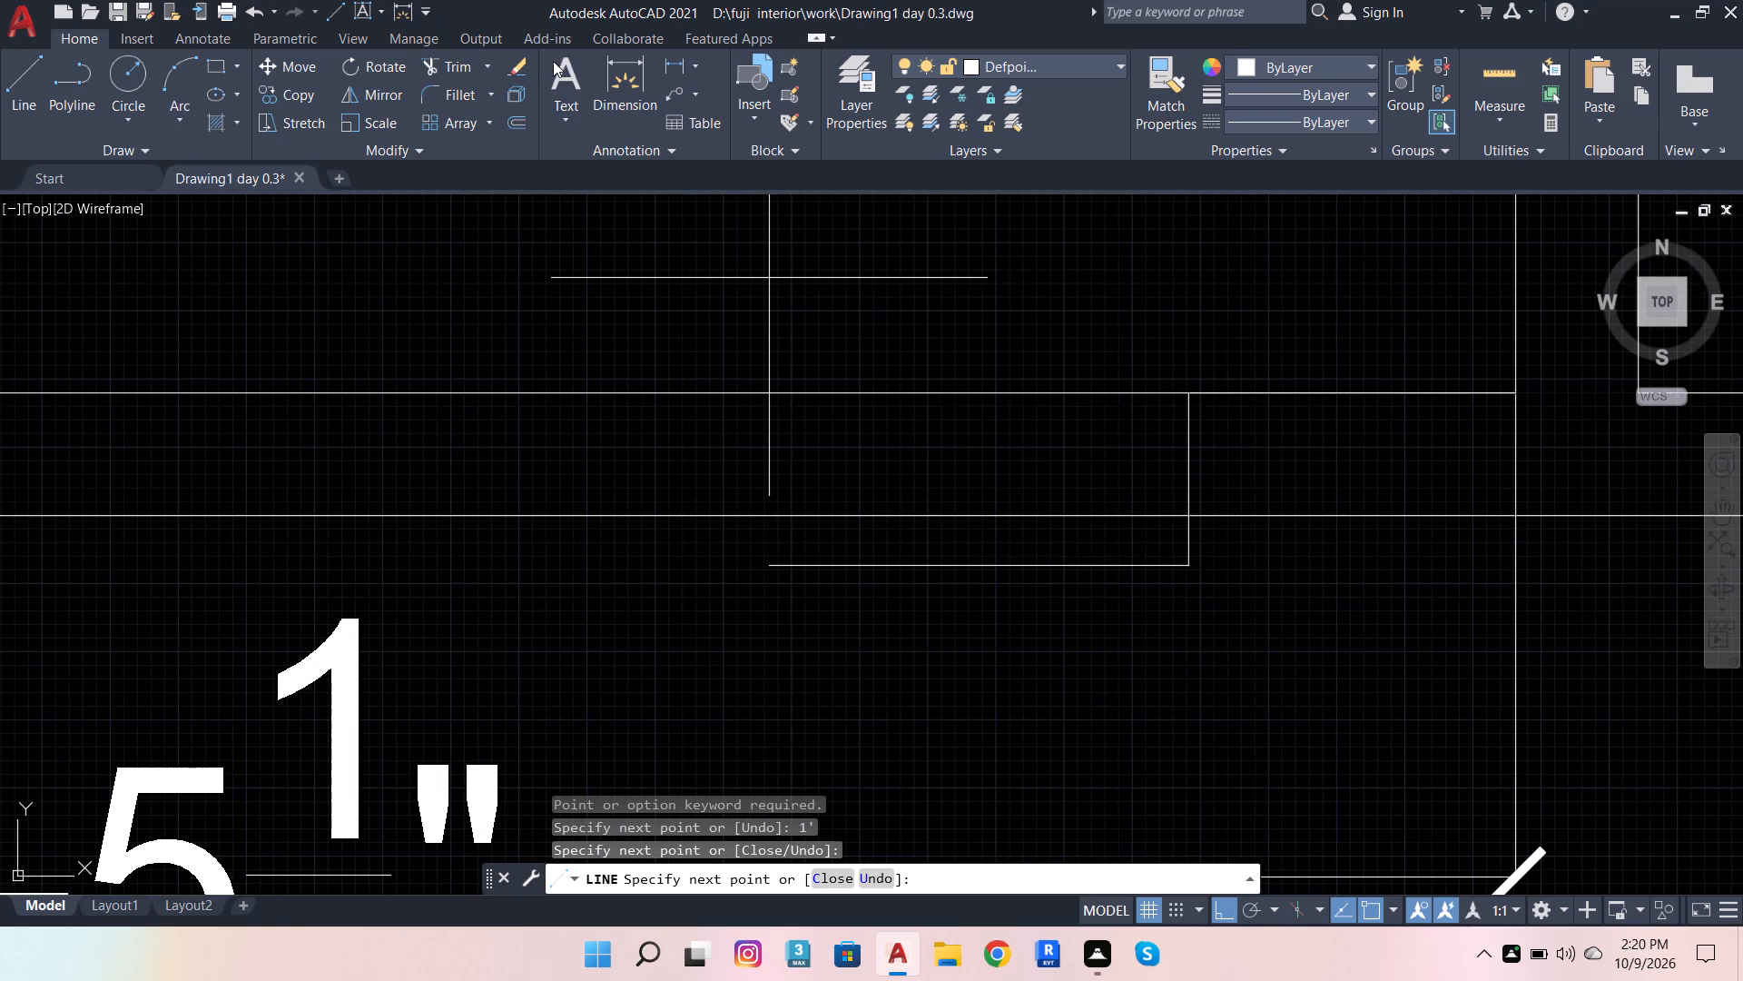
click(444, 71)
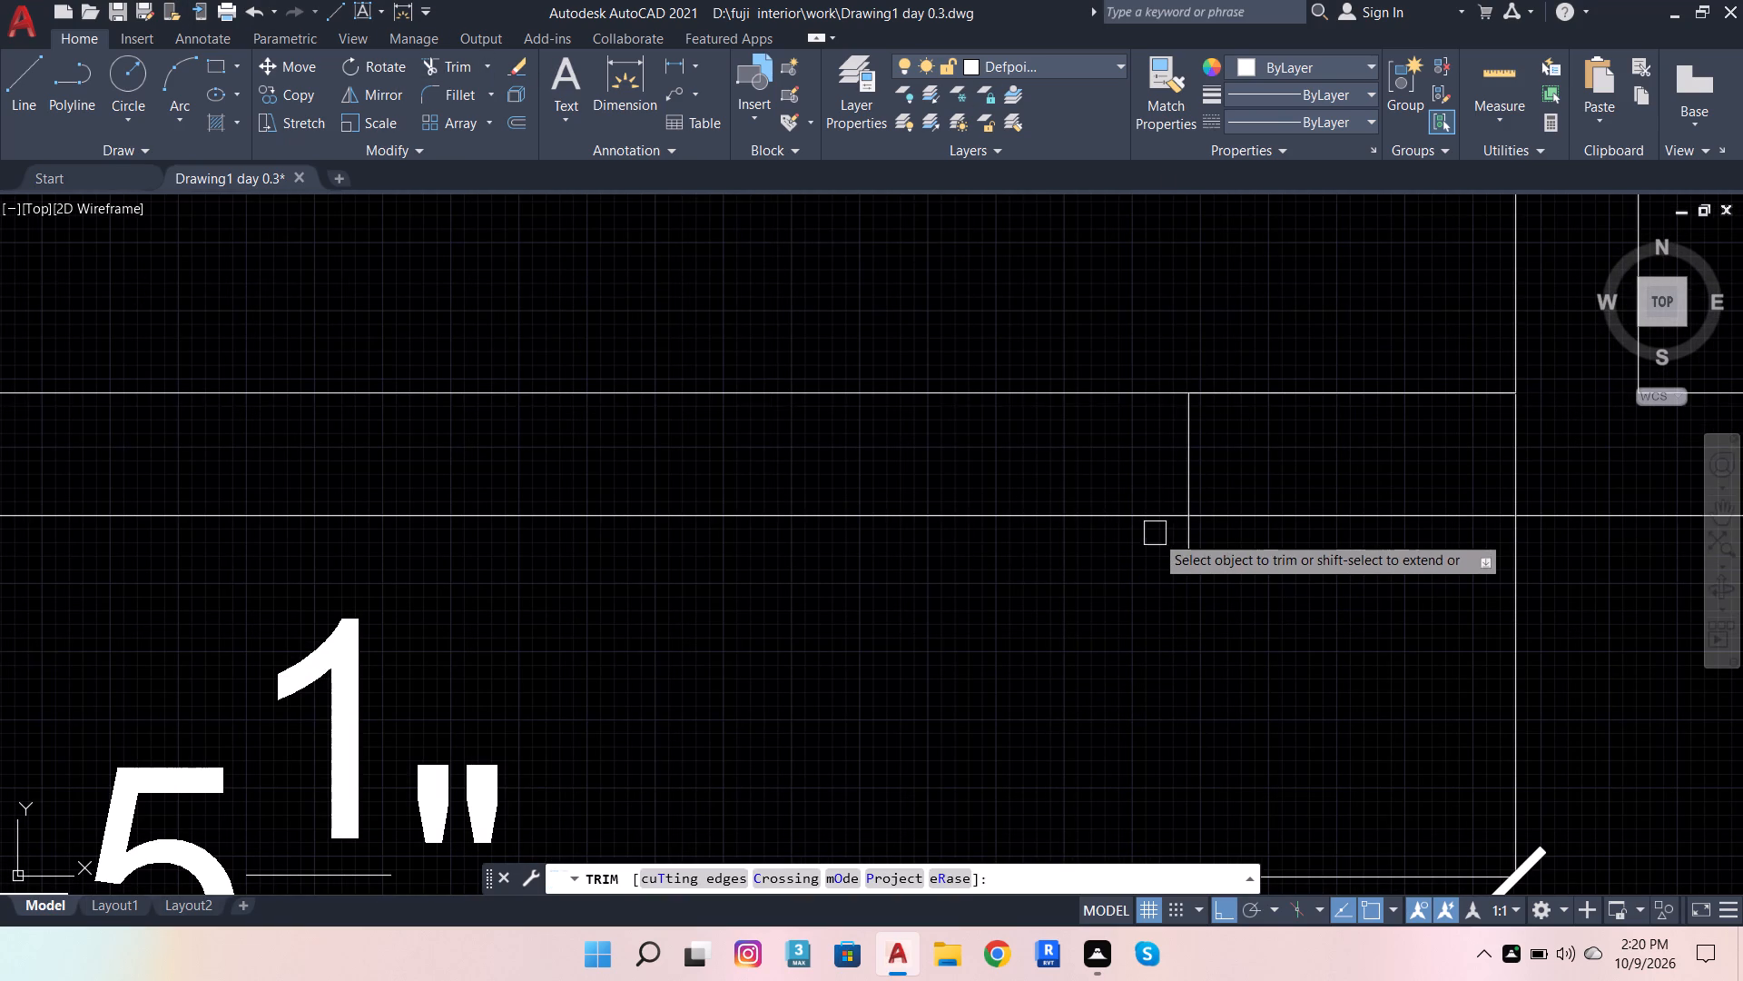
click(1191, 544)
scroll(1077, 508, down, 1)
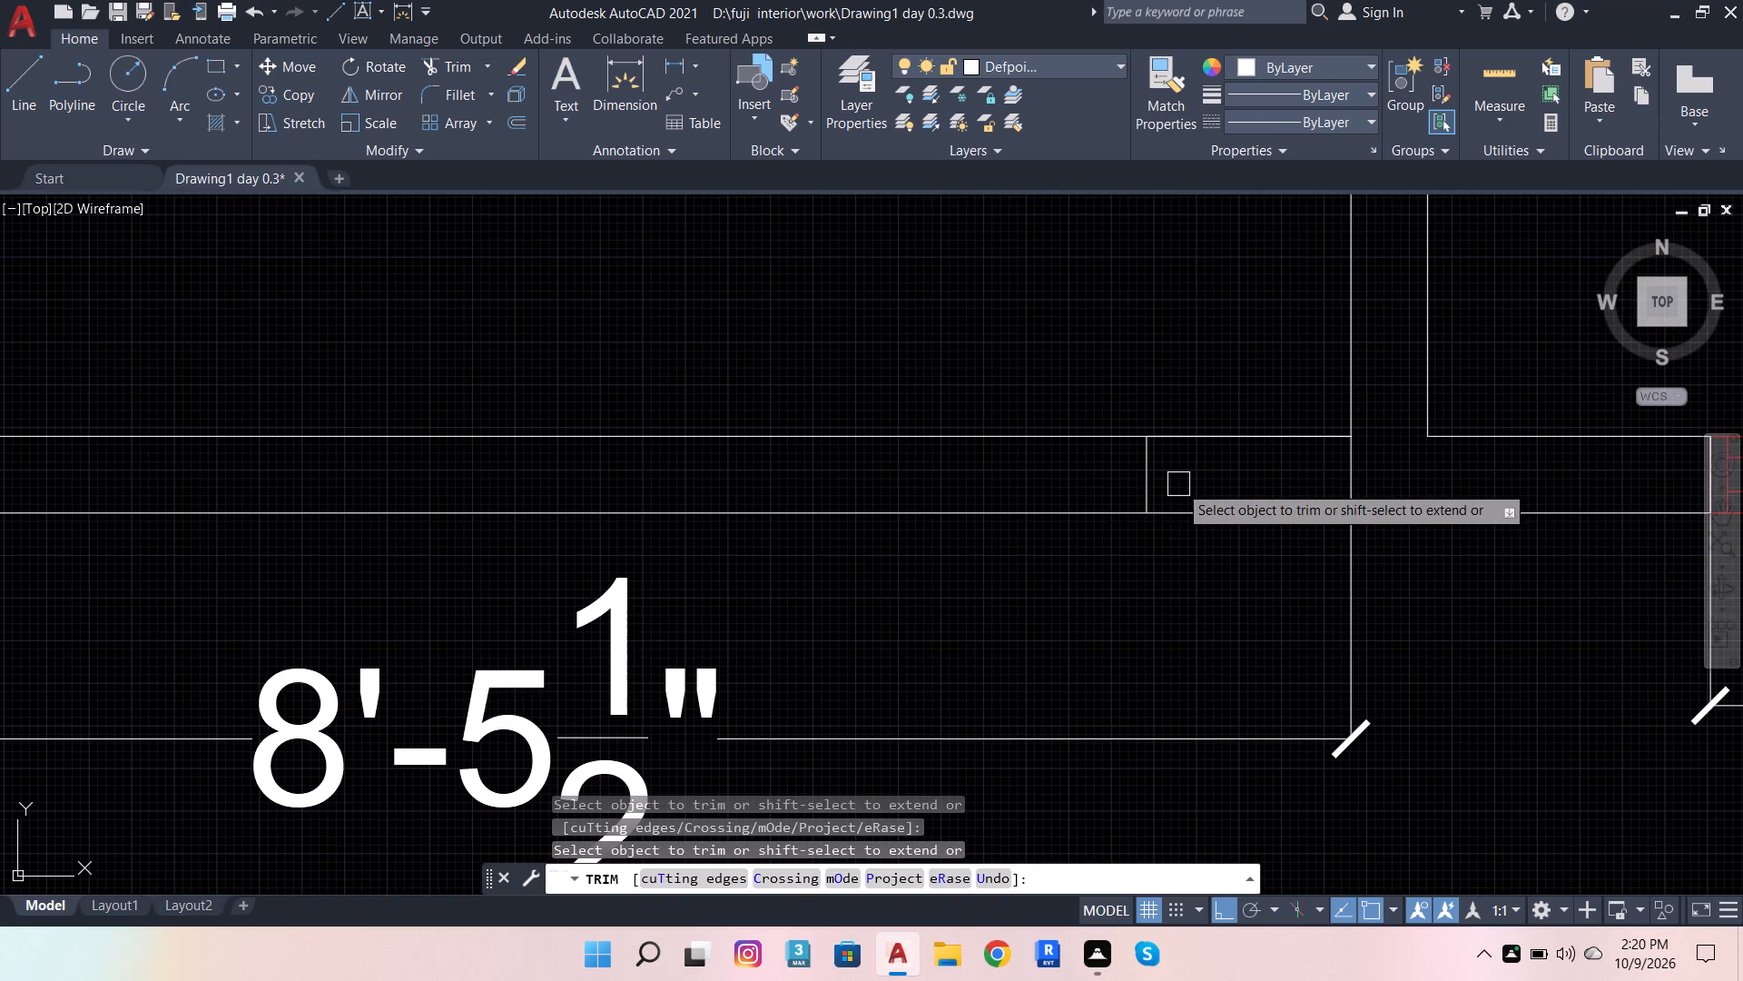
key(Escape)
Copy the 2' window by its lower-right corner to the lower end of the new jamb line in the 8'-5 1/2" section.
scroll(1012, 506, down, 1)
scroll(1265, 486, down, 1)
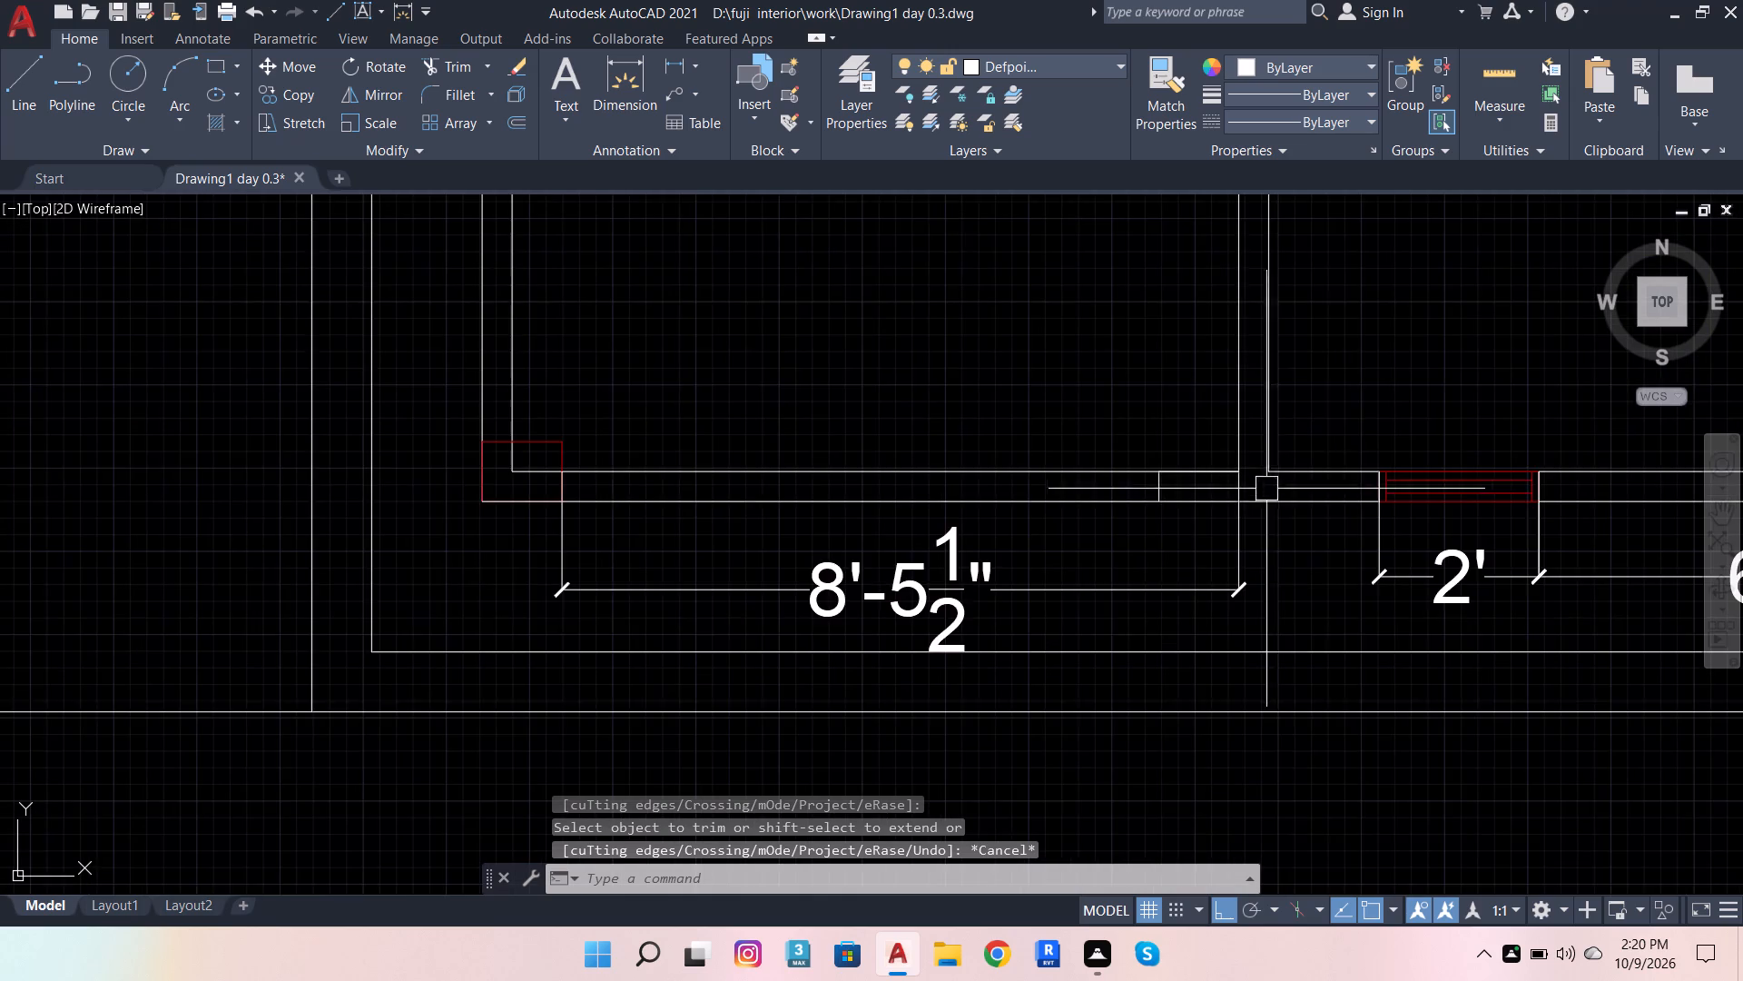
scroll(1505, 490, up, 1)
click(1502, 491)
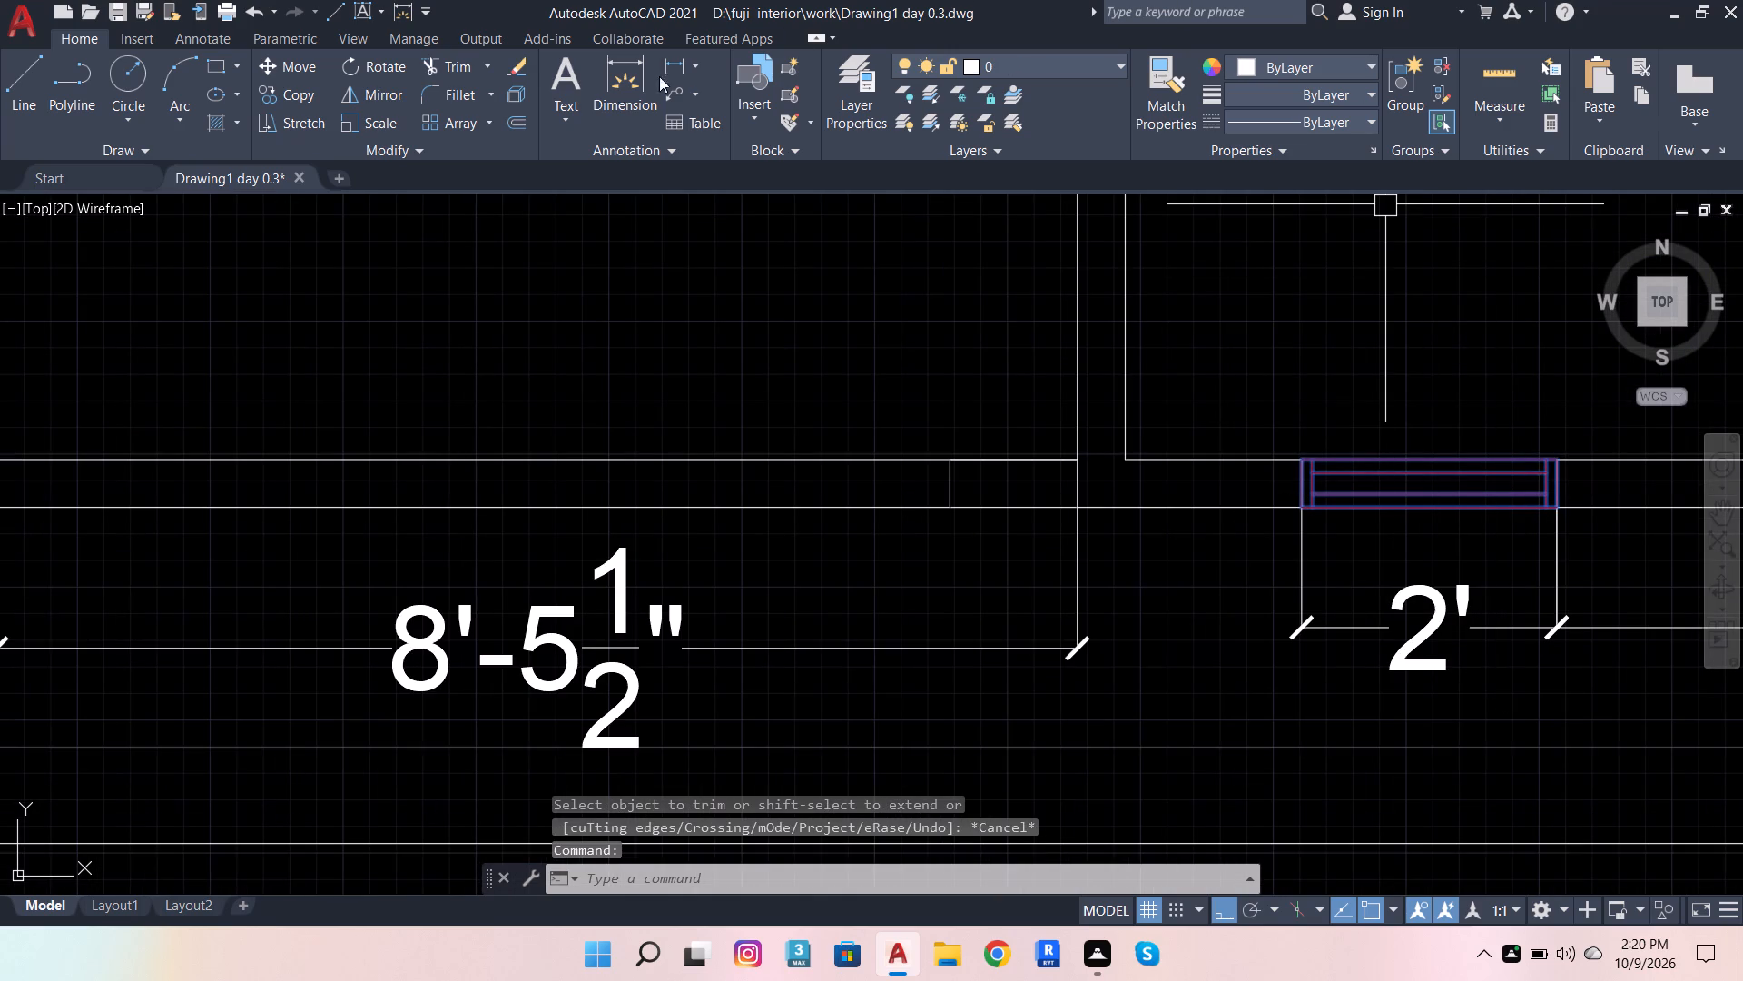
click(311, 91)
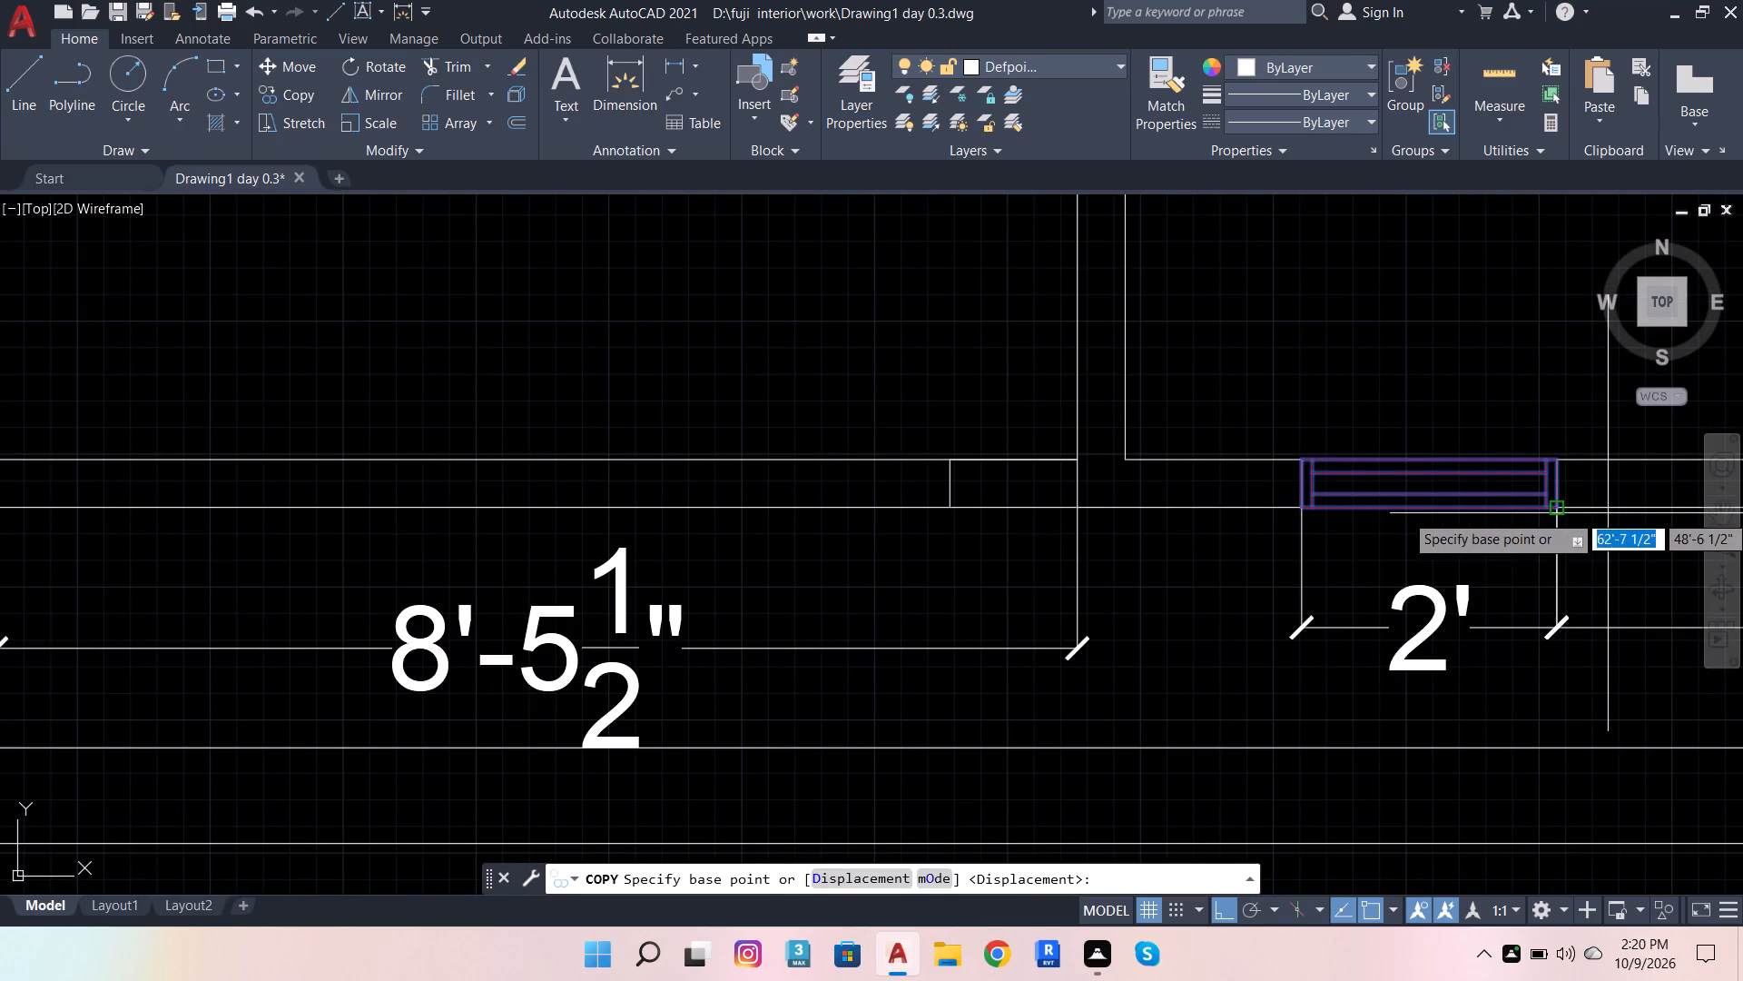
scroll(1559, 510, up, 1)
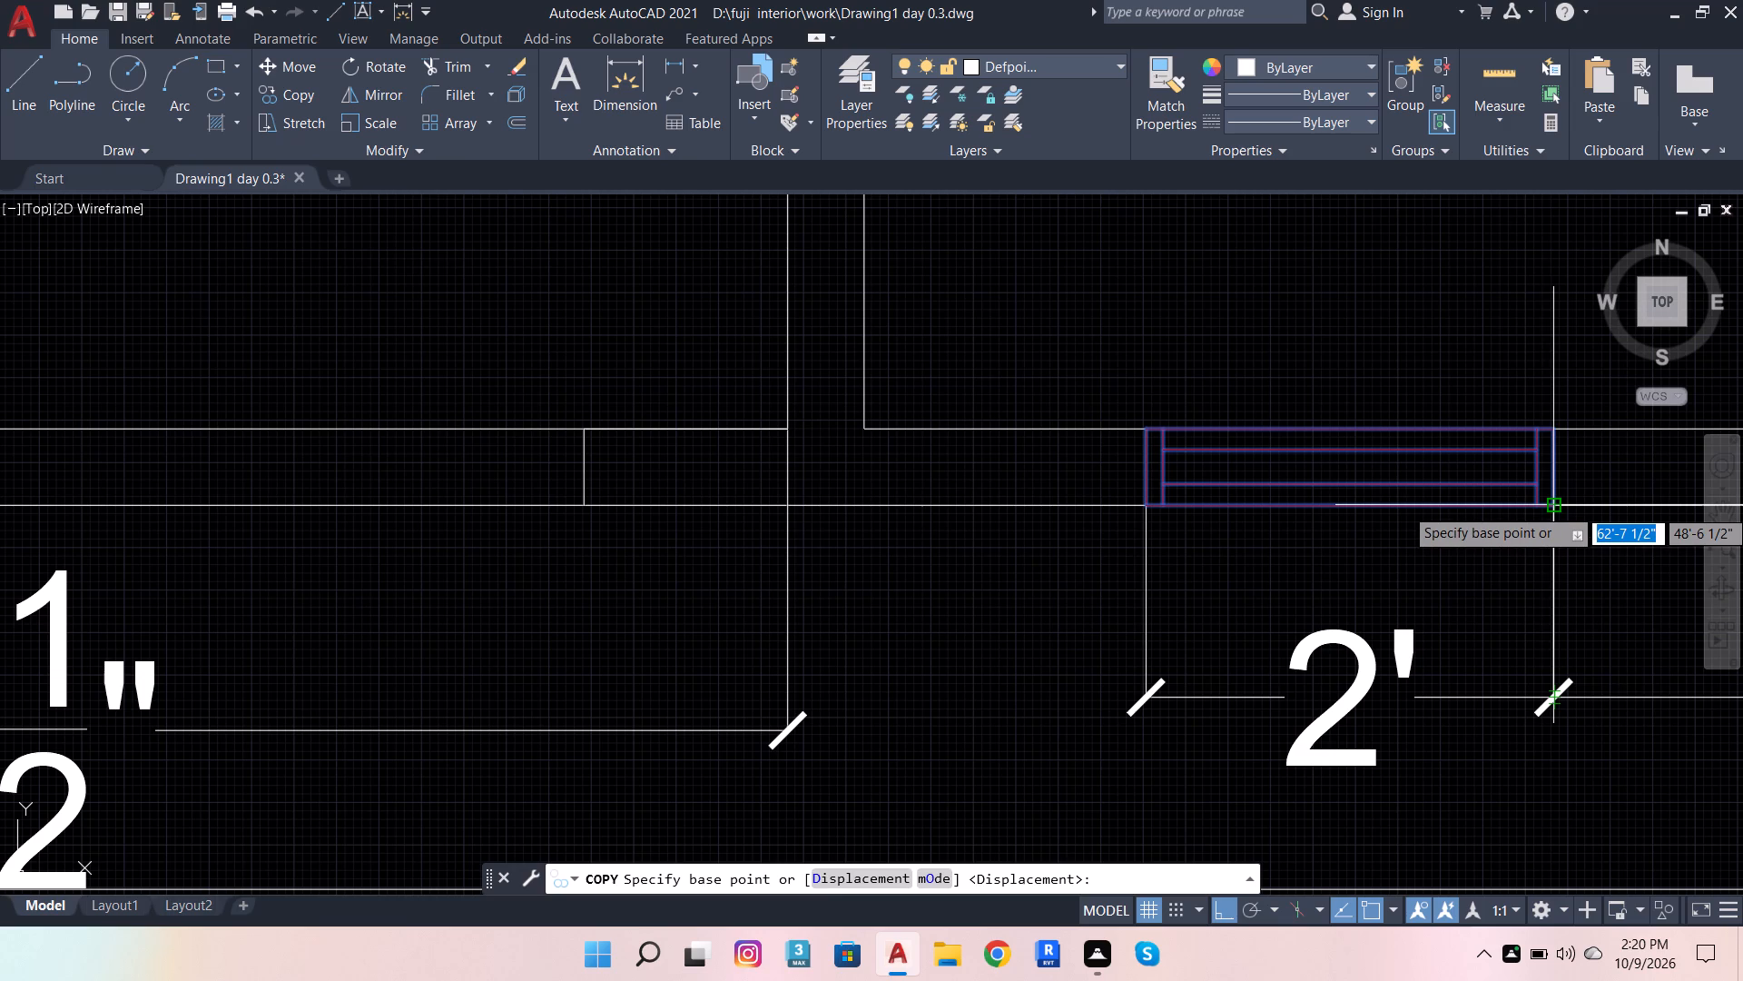
click(1551, 506)
scroll(1482, 502, down, 2)
scroll(1098, 518, up, 1)
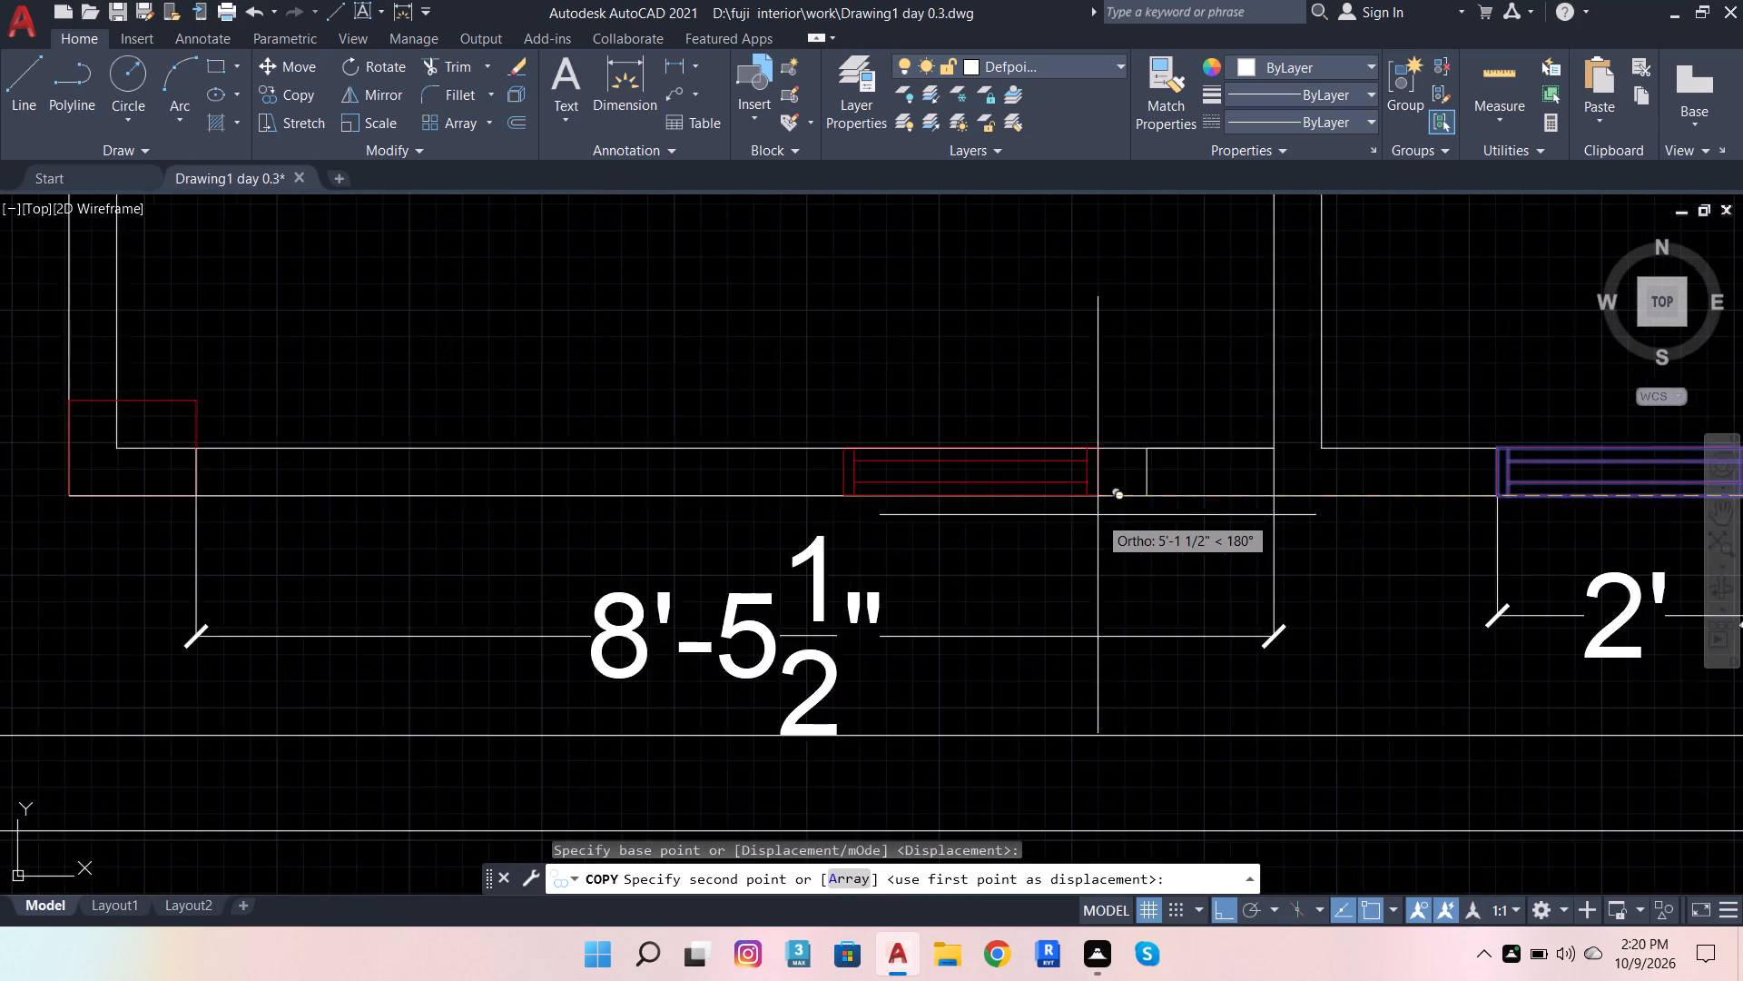
scroll(1097, 514, up, 2)
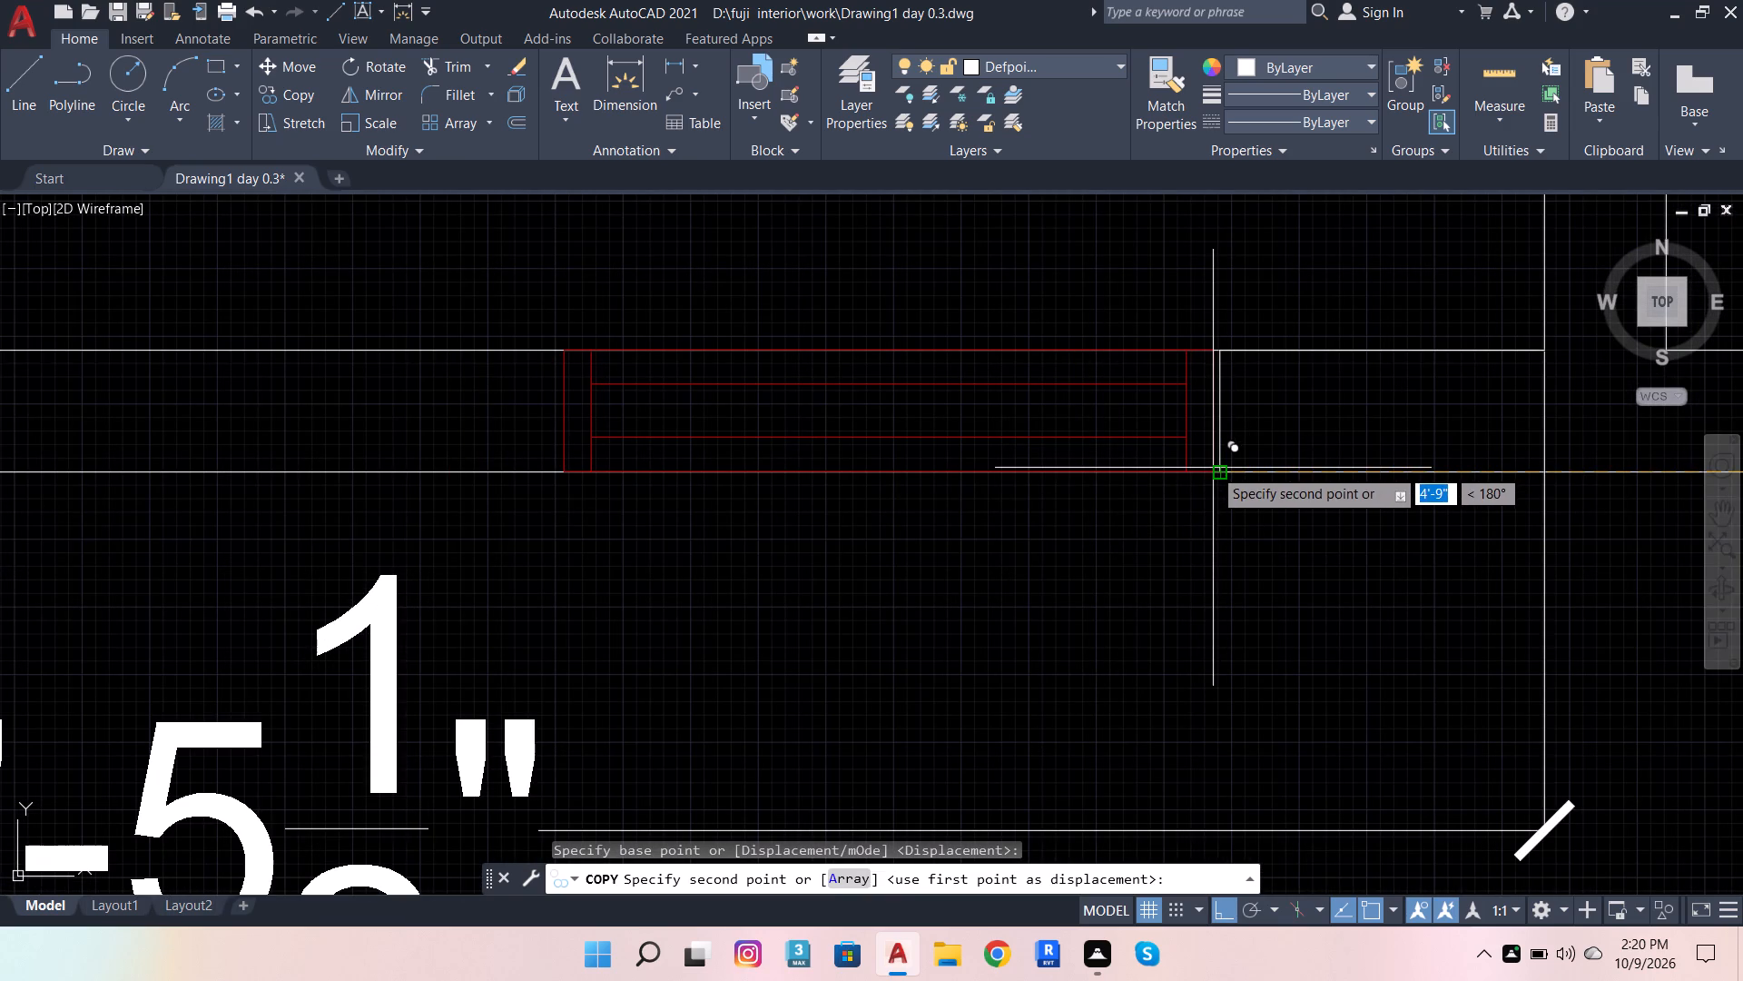
click(1221, 465)
scroll(1234, 455, down, 7)
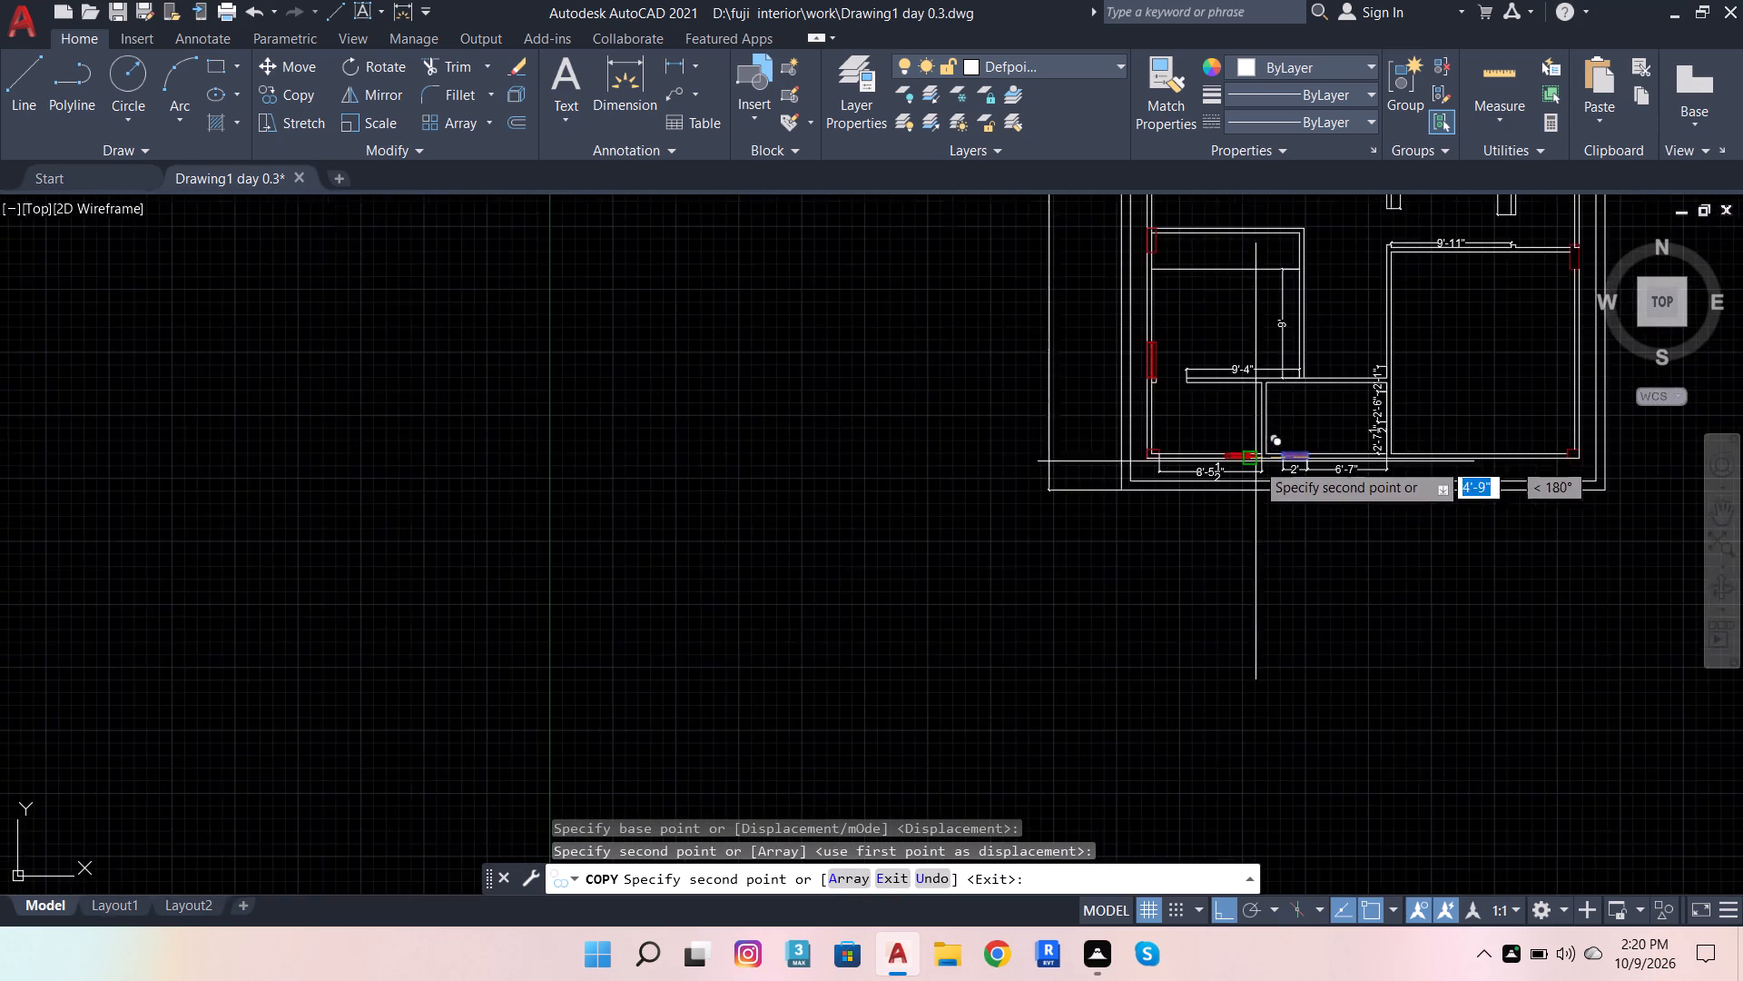
scroll(1307, 437, up, 4)
key(Escape)
Examine the overlapping lines along the right exterior wall of the large bottom-right room.
scroll(1236, 519, up, 1)
scroll(1228, 523, down, 5)
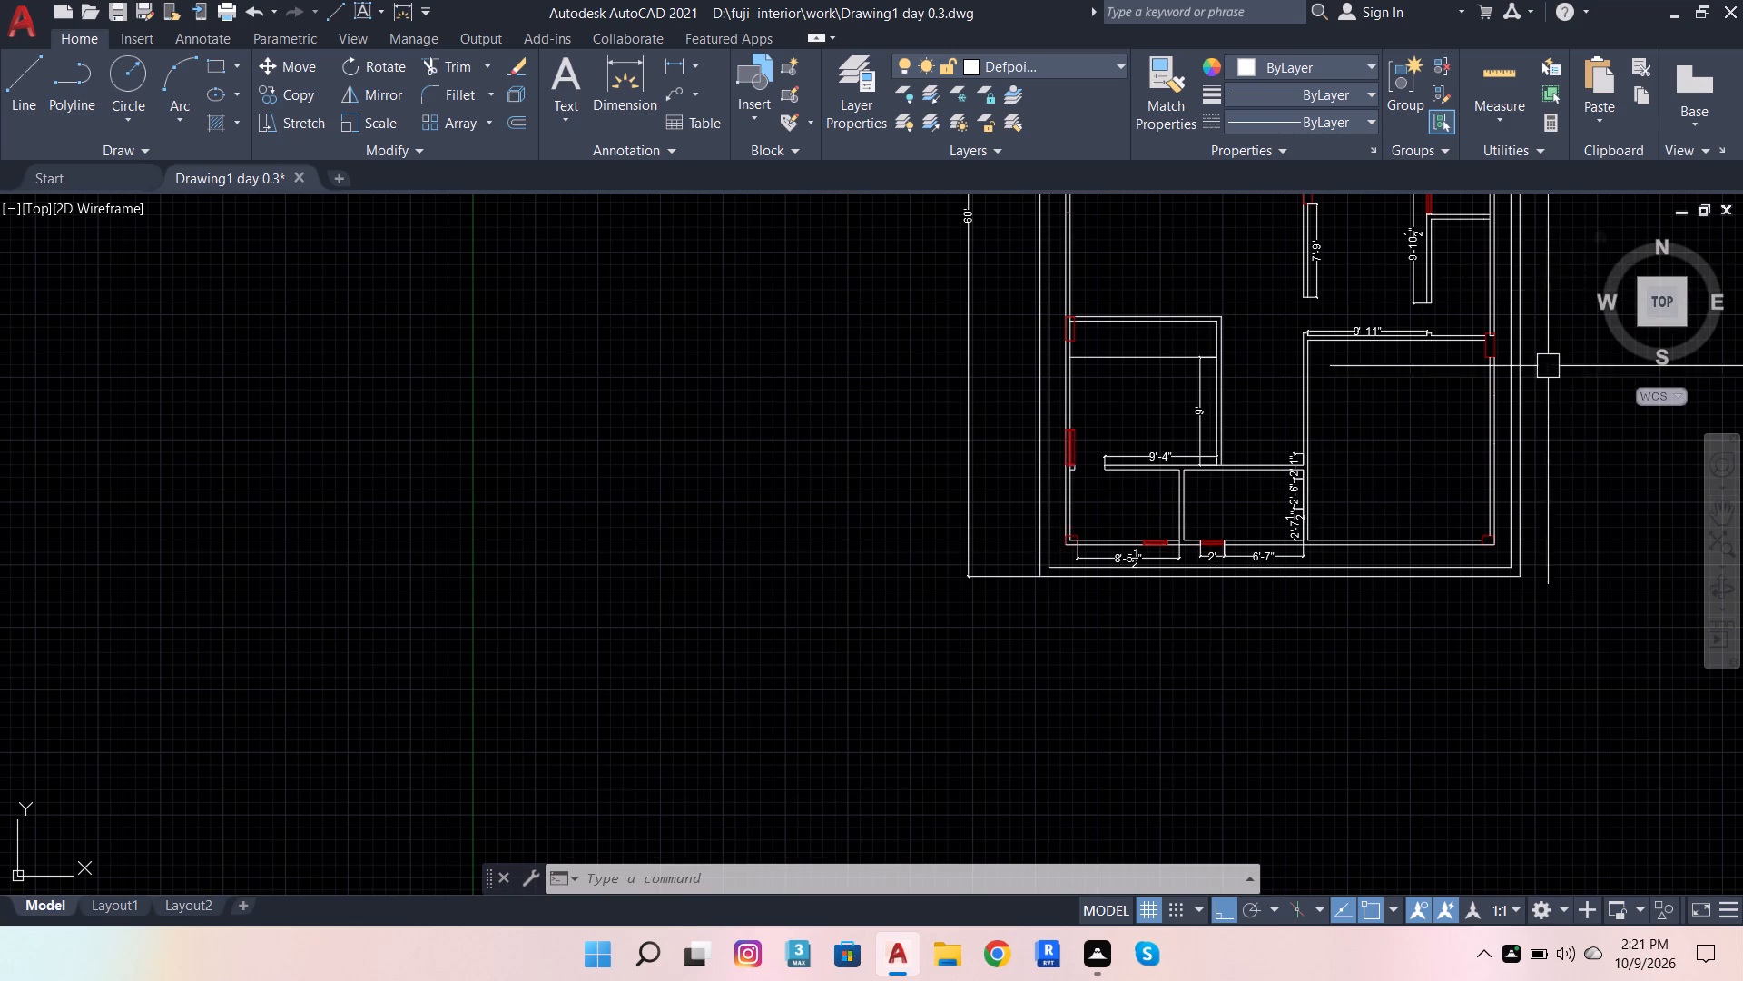
scroll(1563, 415, up, 2)
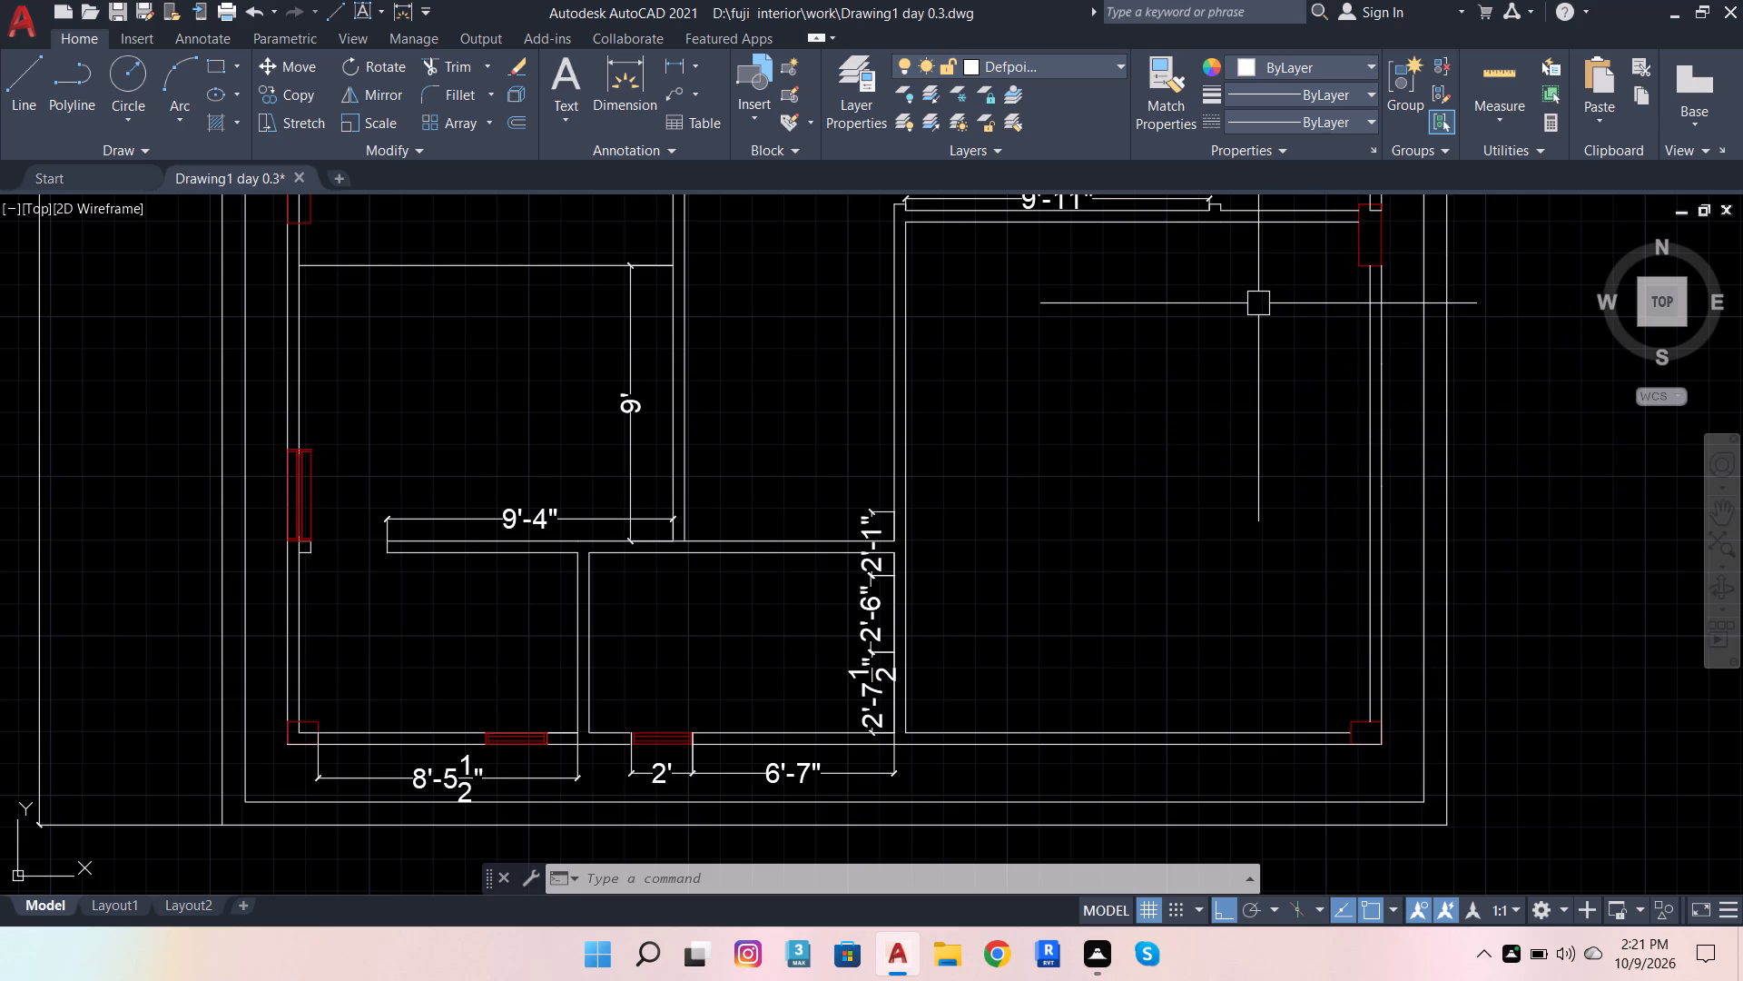
click(1372, 419)
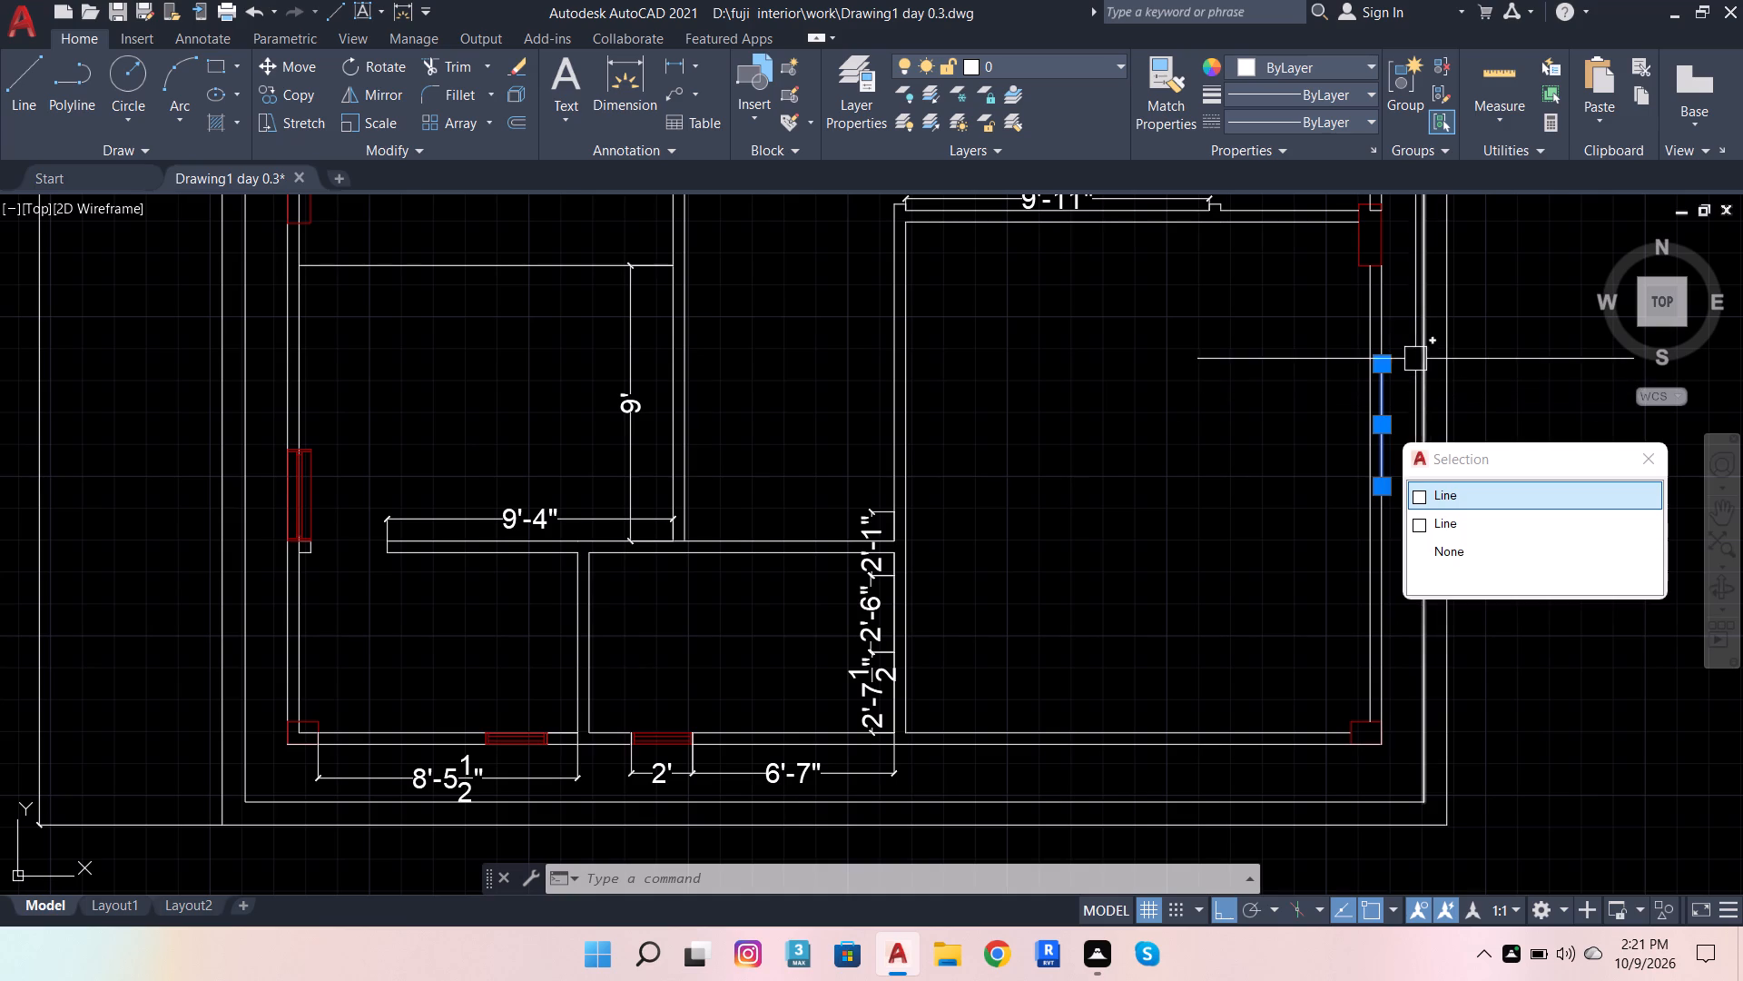
click(1379, 299)
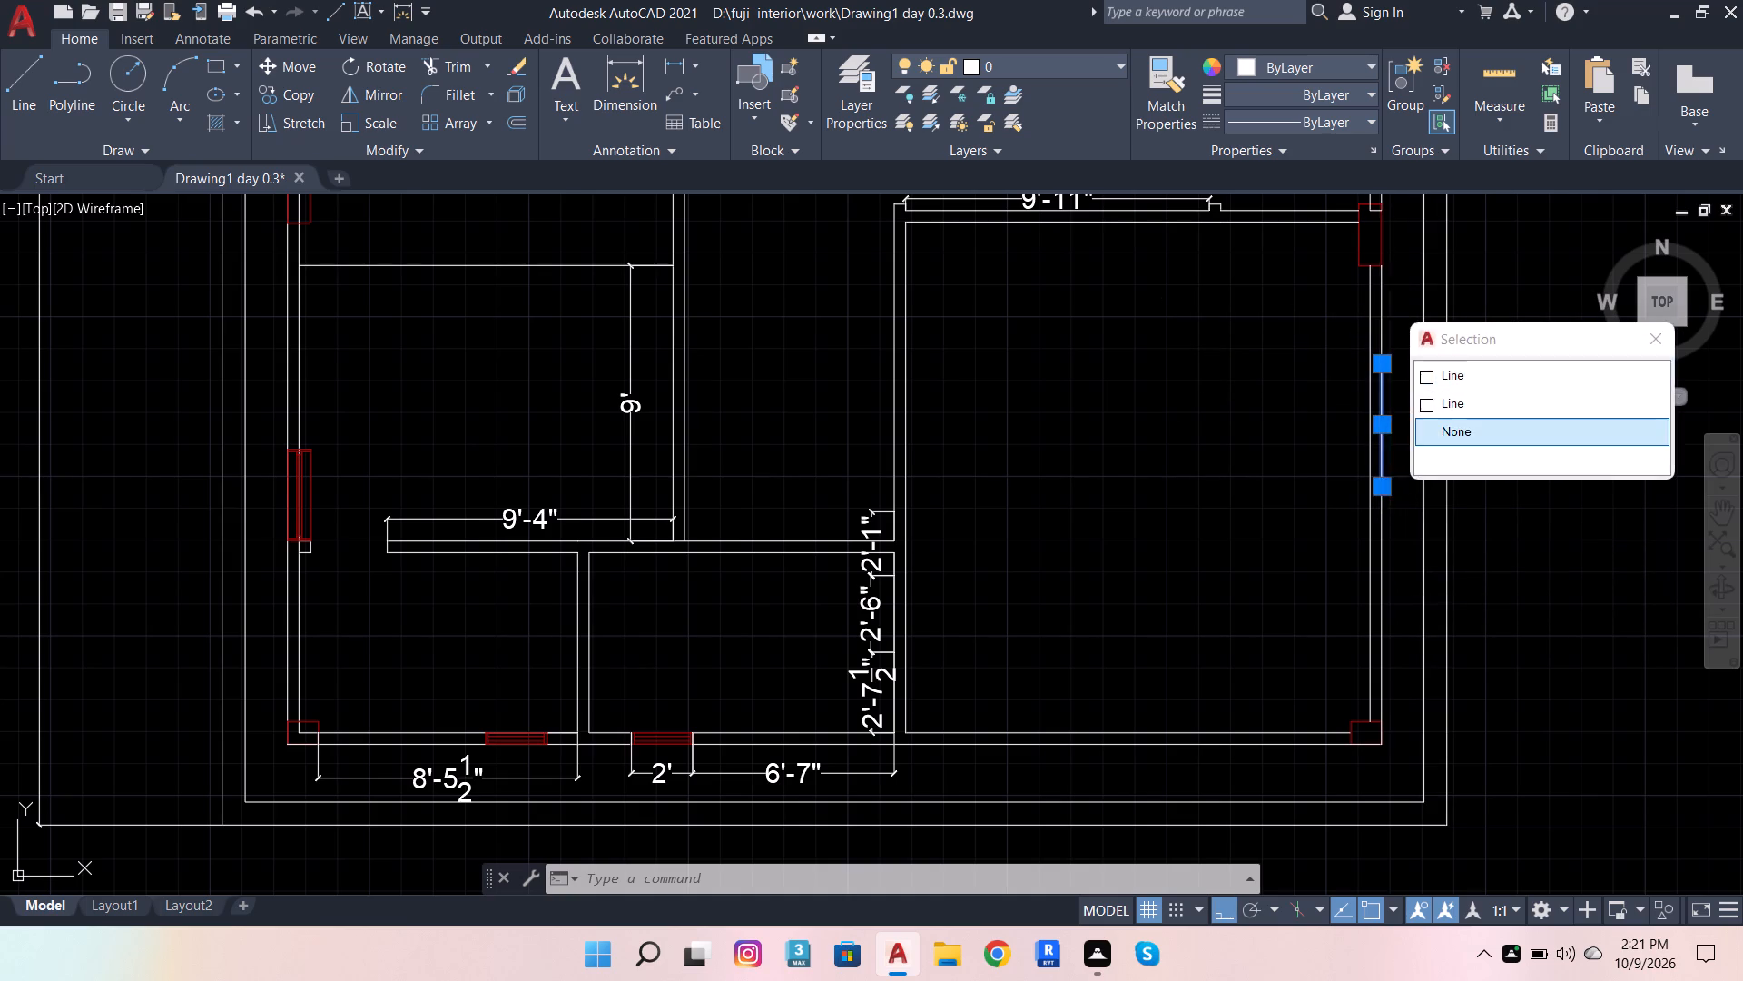
key(Escape)
click(1392, 534)
key(Escape)
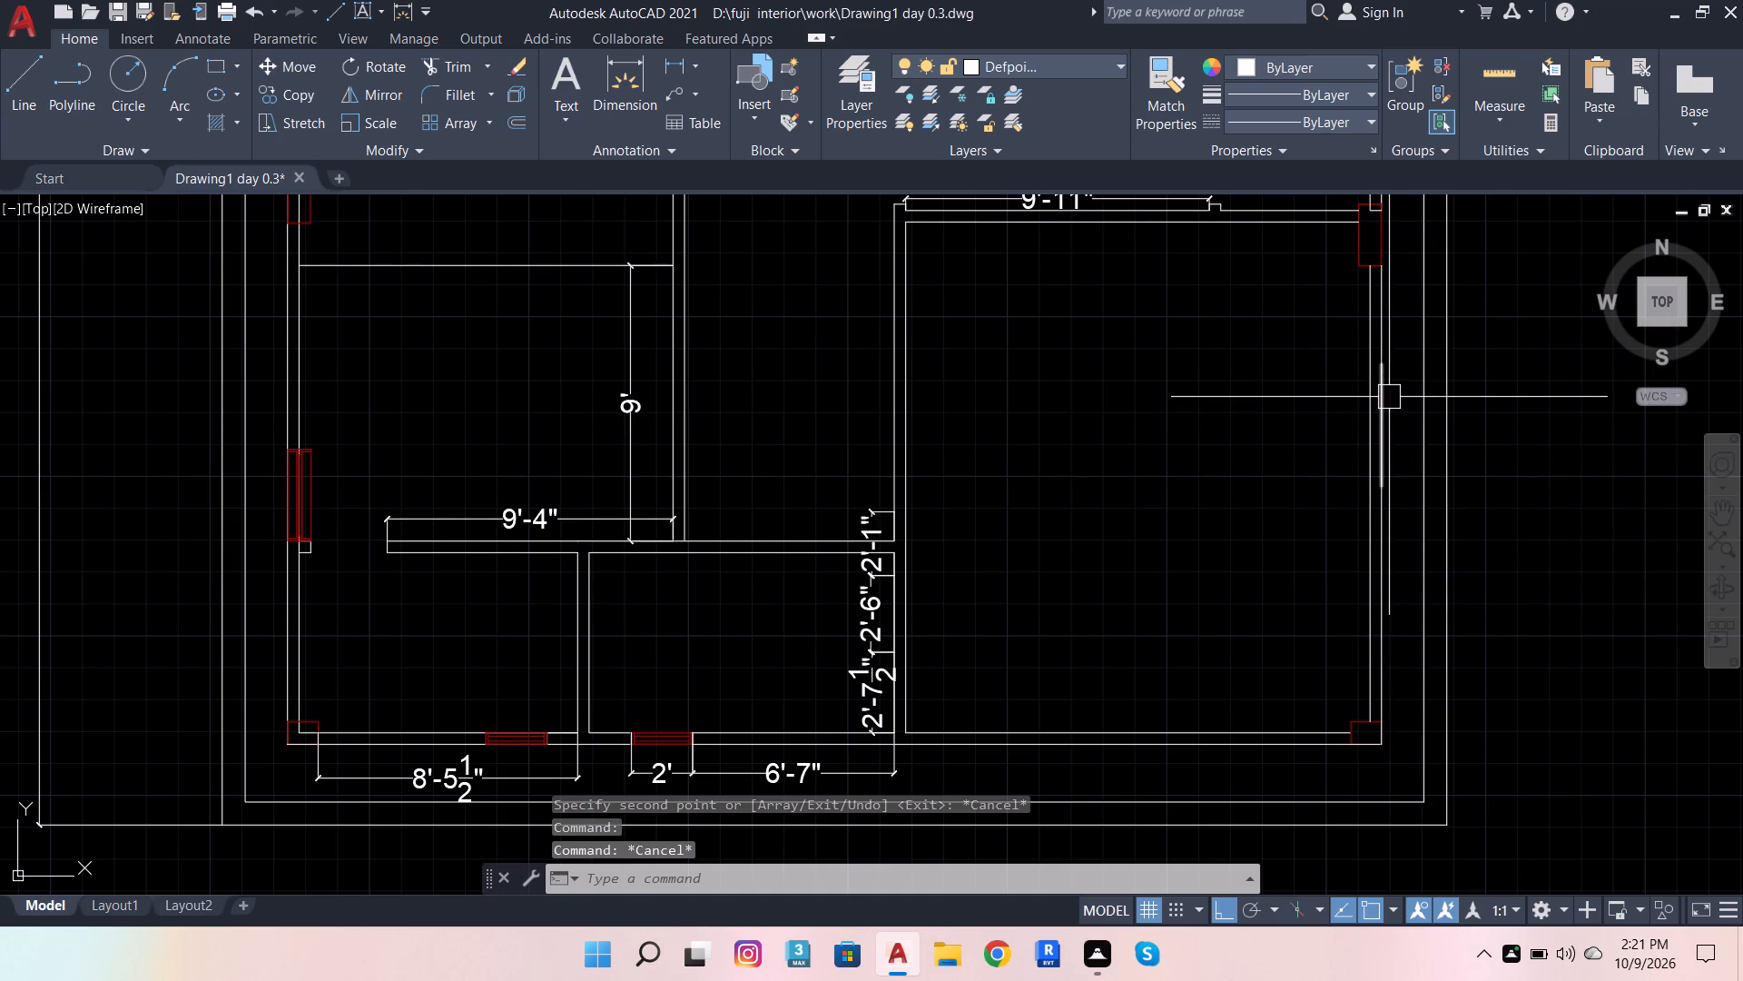
click(1387, 396)
click(1392, 518)
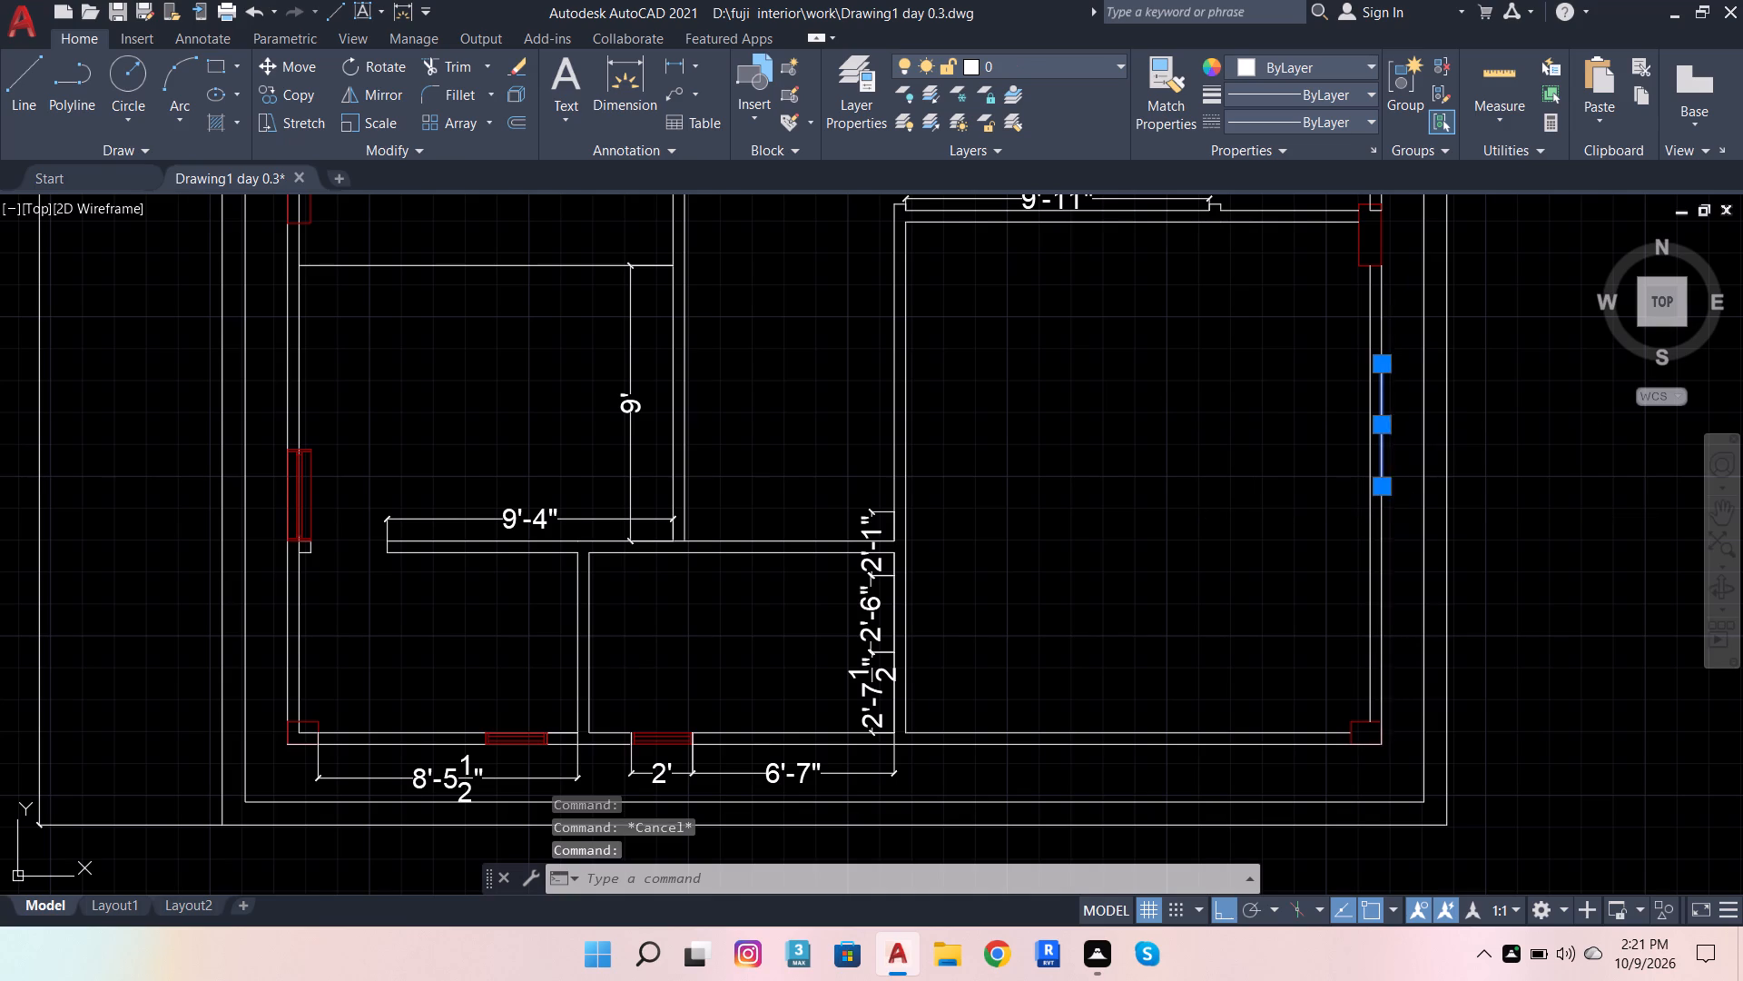
key(Escape)
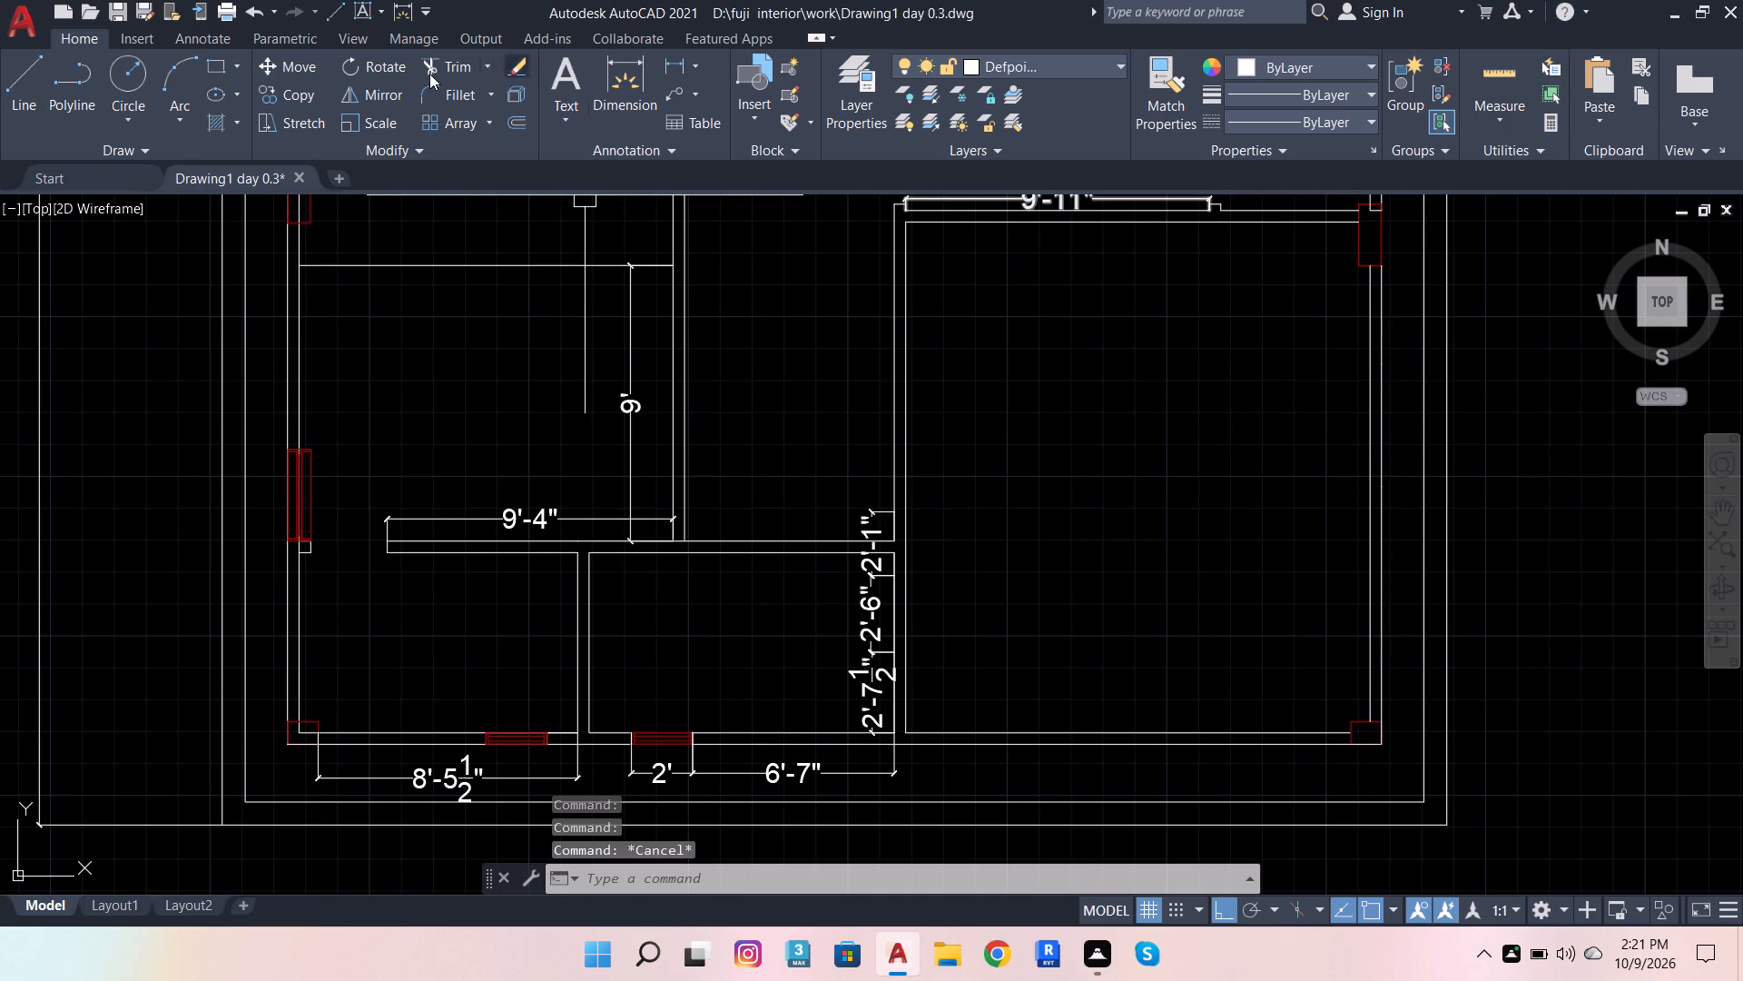
Draw a line about 7" long leftward across the right exterior wall from the upper end of the short line on its outer face.
click(27, 85)
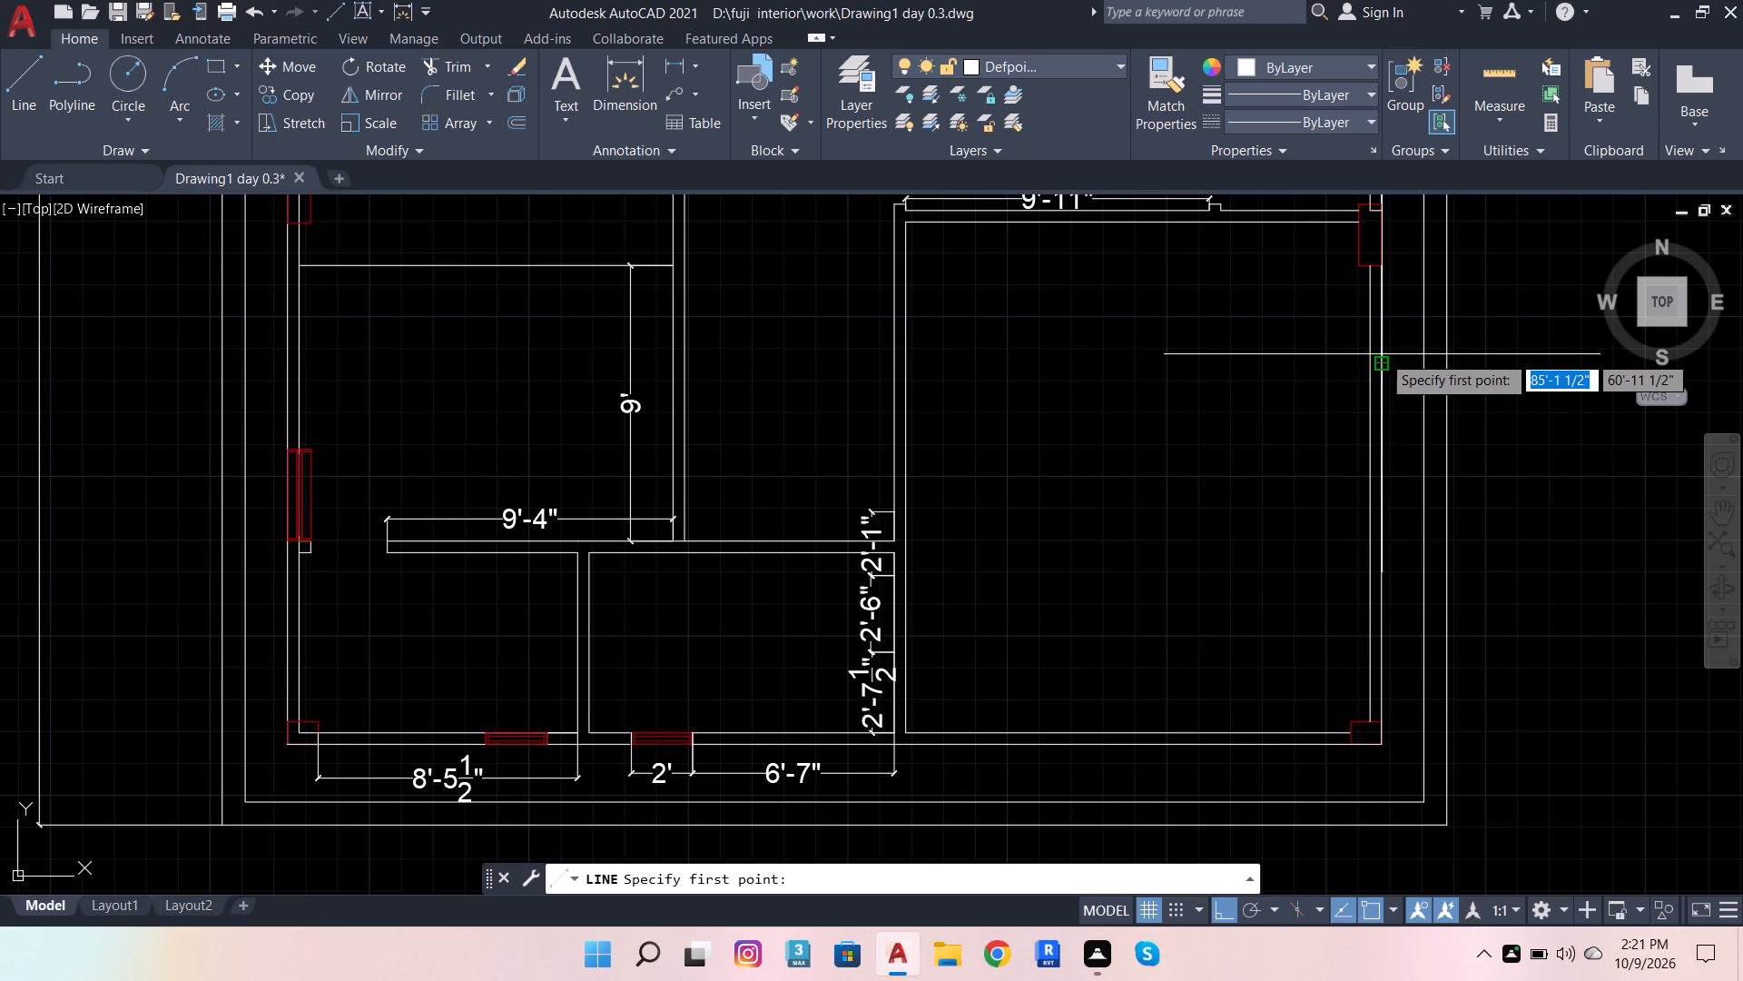
click(1381, 363)
scroll(1362, 367, up, 5)
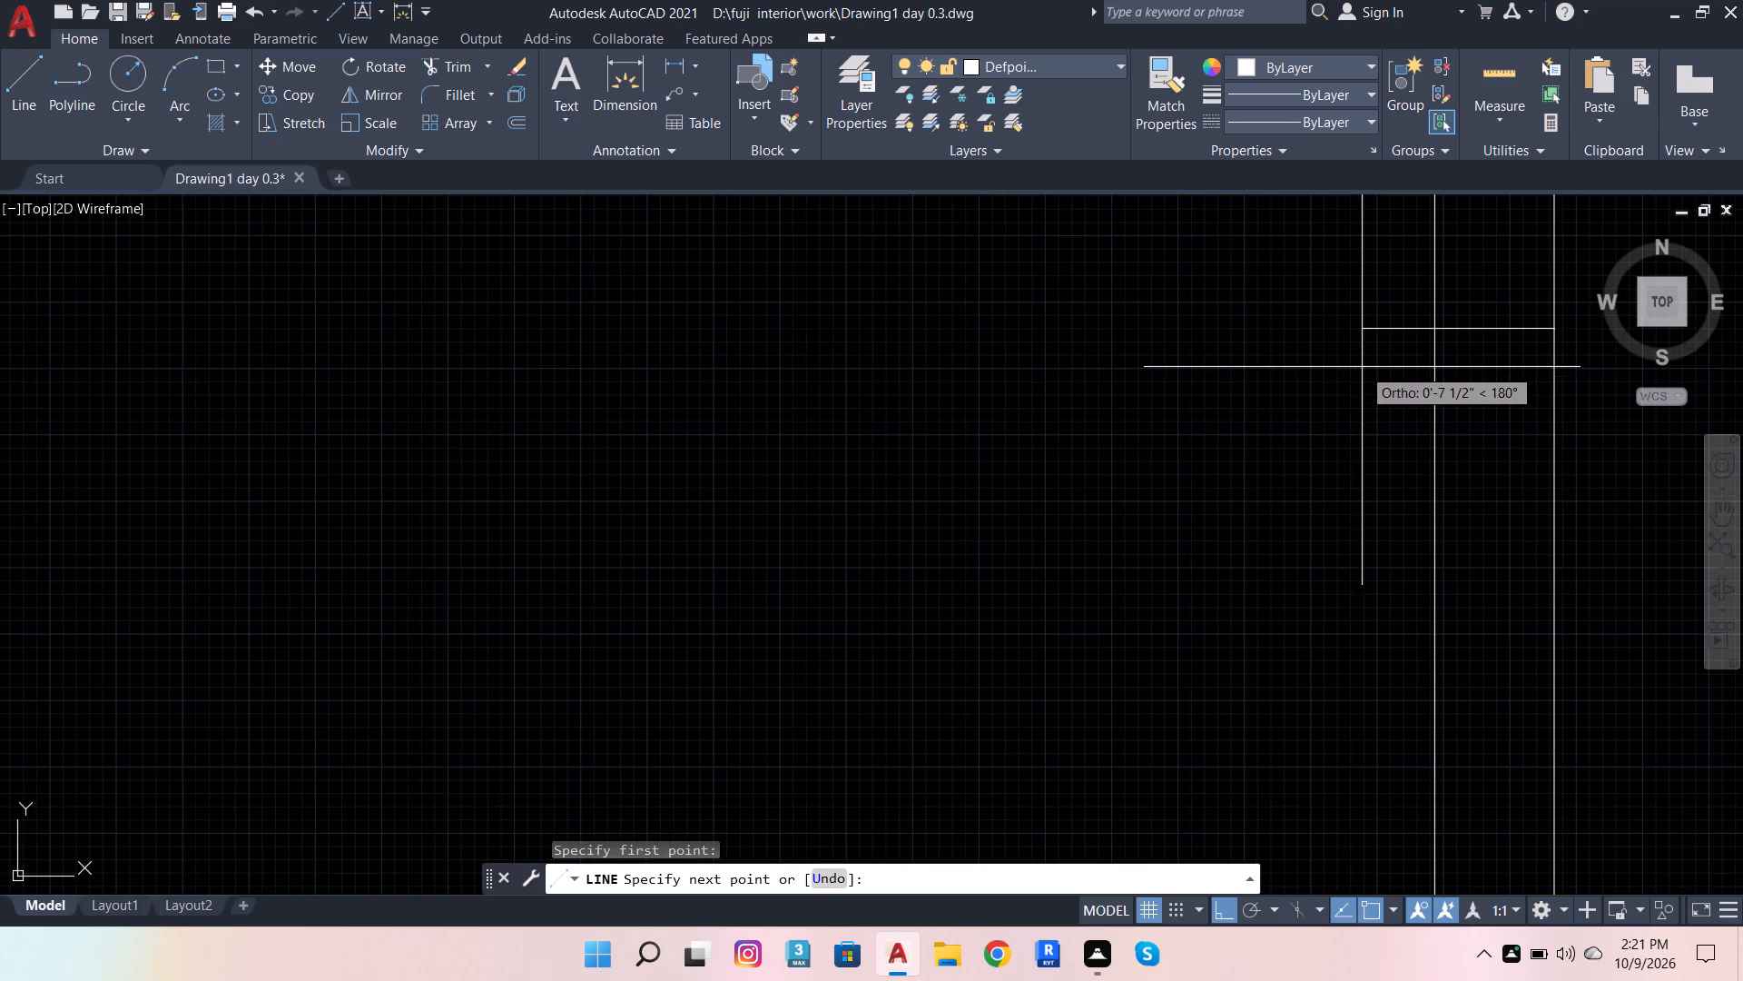
click(1372, 334)
scroll(1368, 332, down, 2)
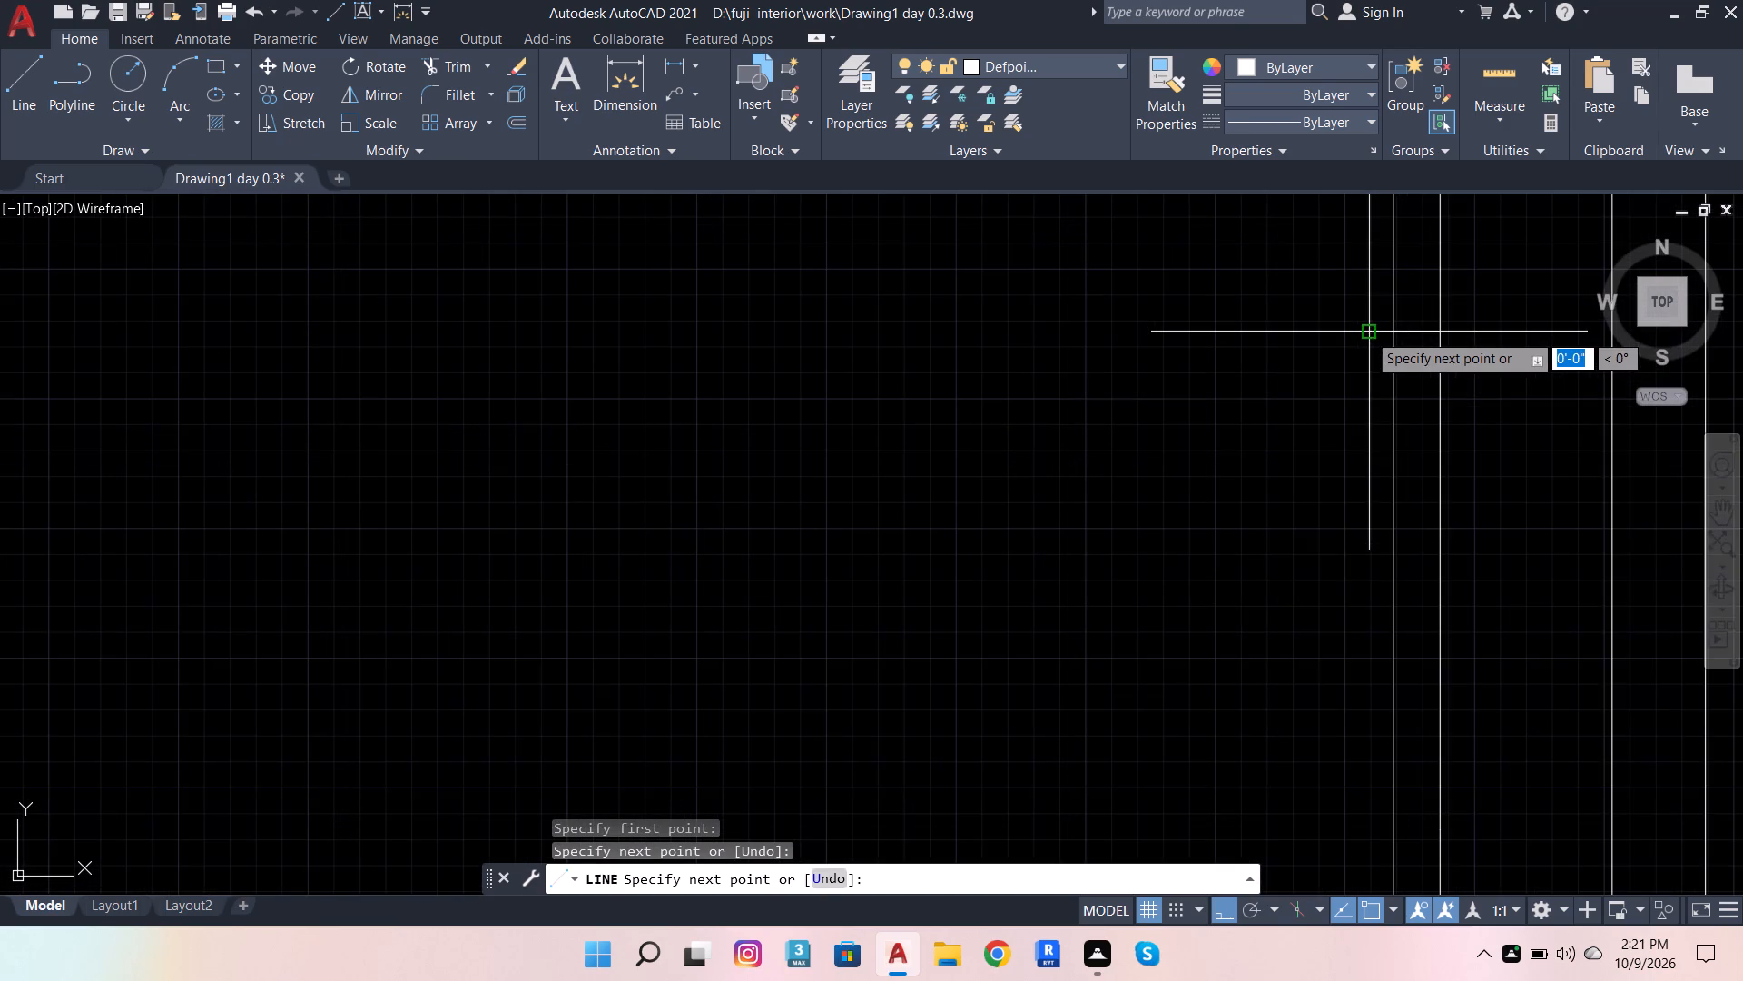
scroll(1344, 391, down, 1)
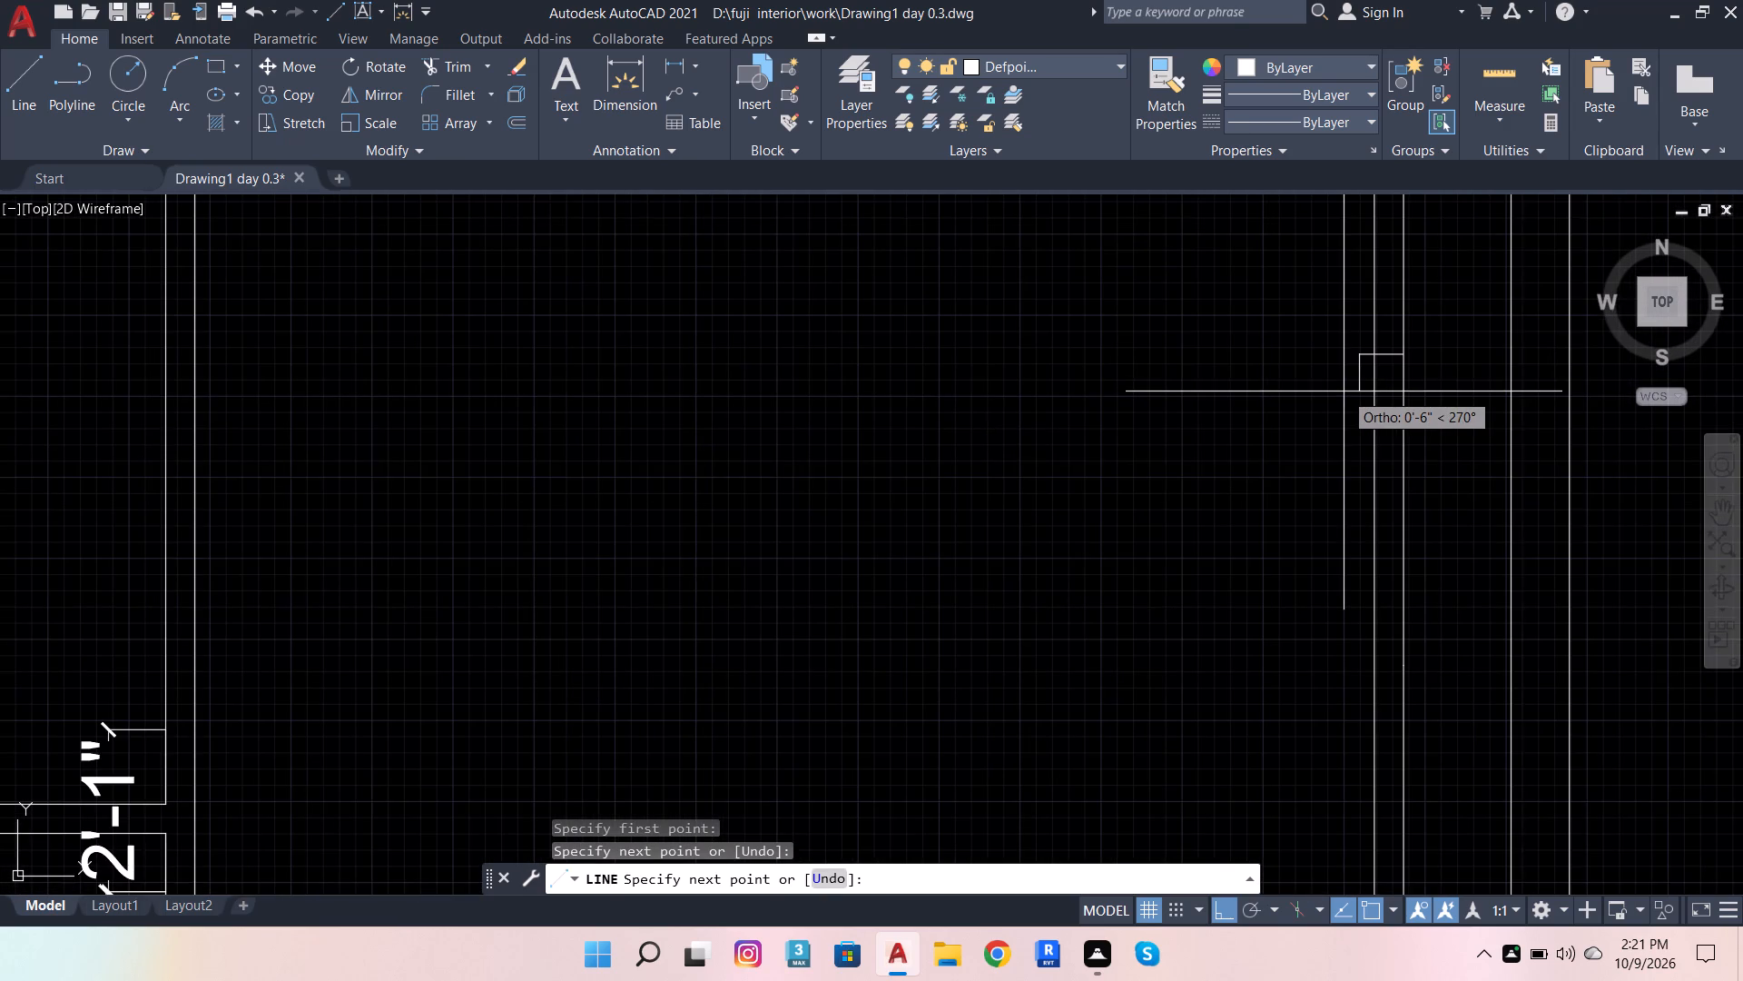
key(l)
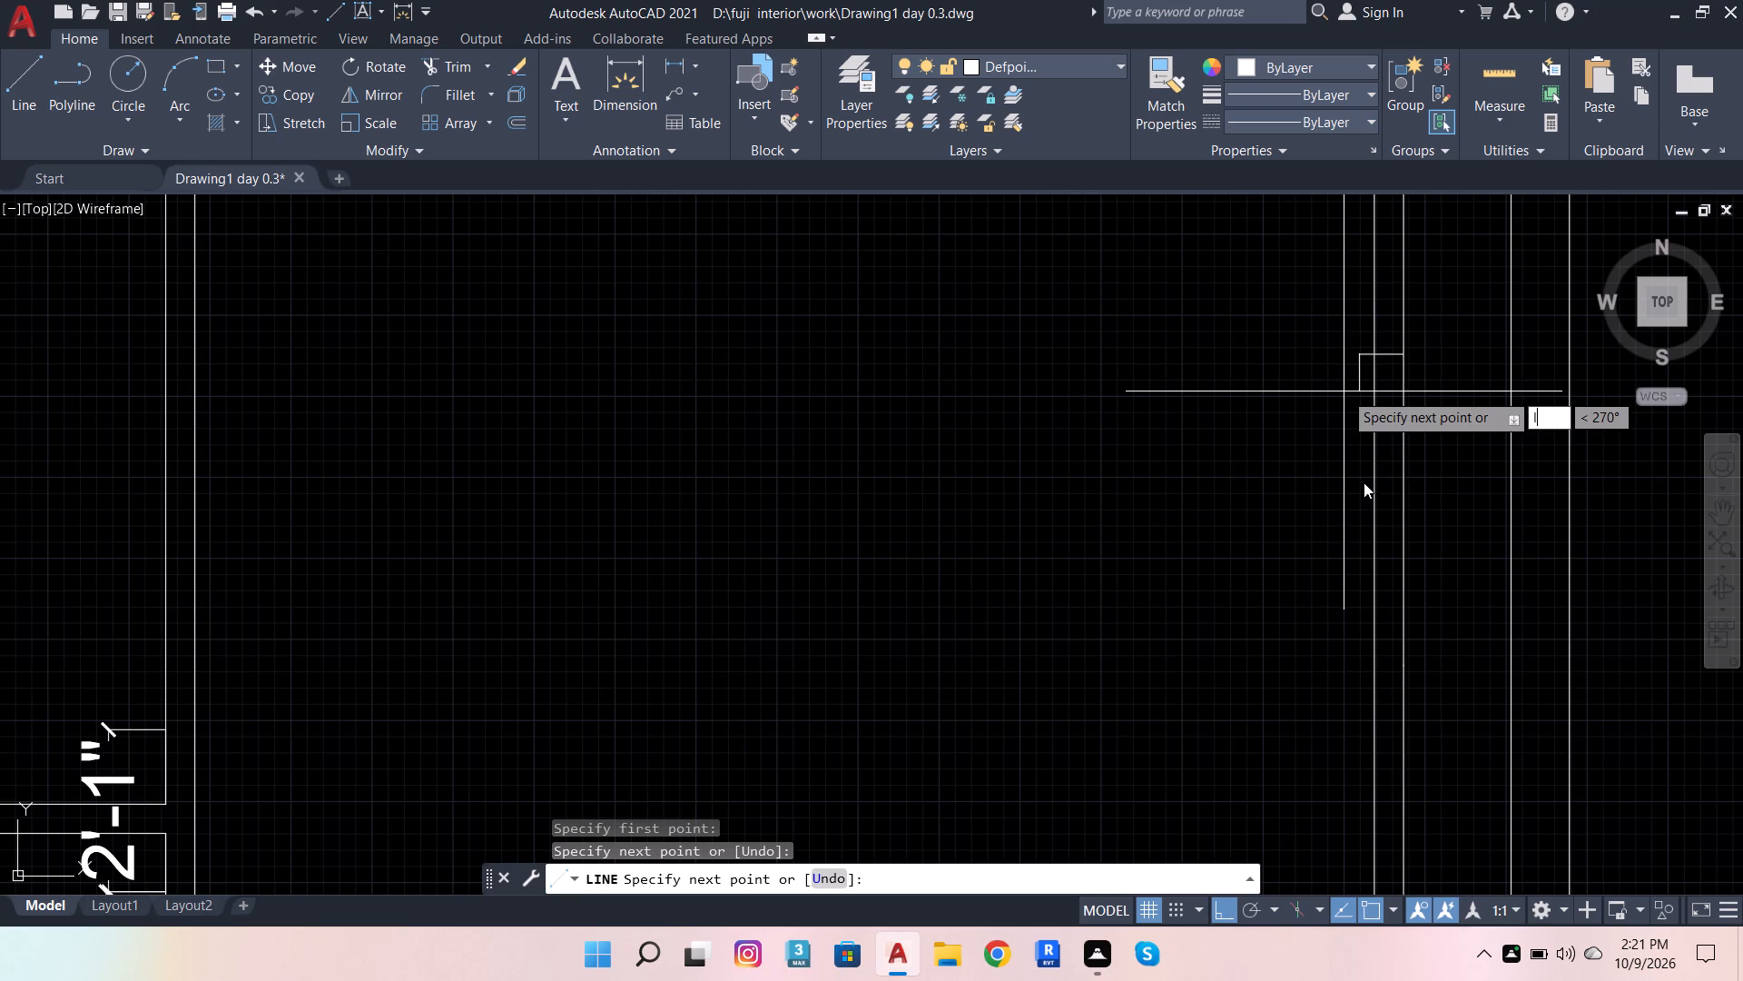
key(Escape)
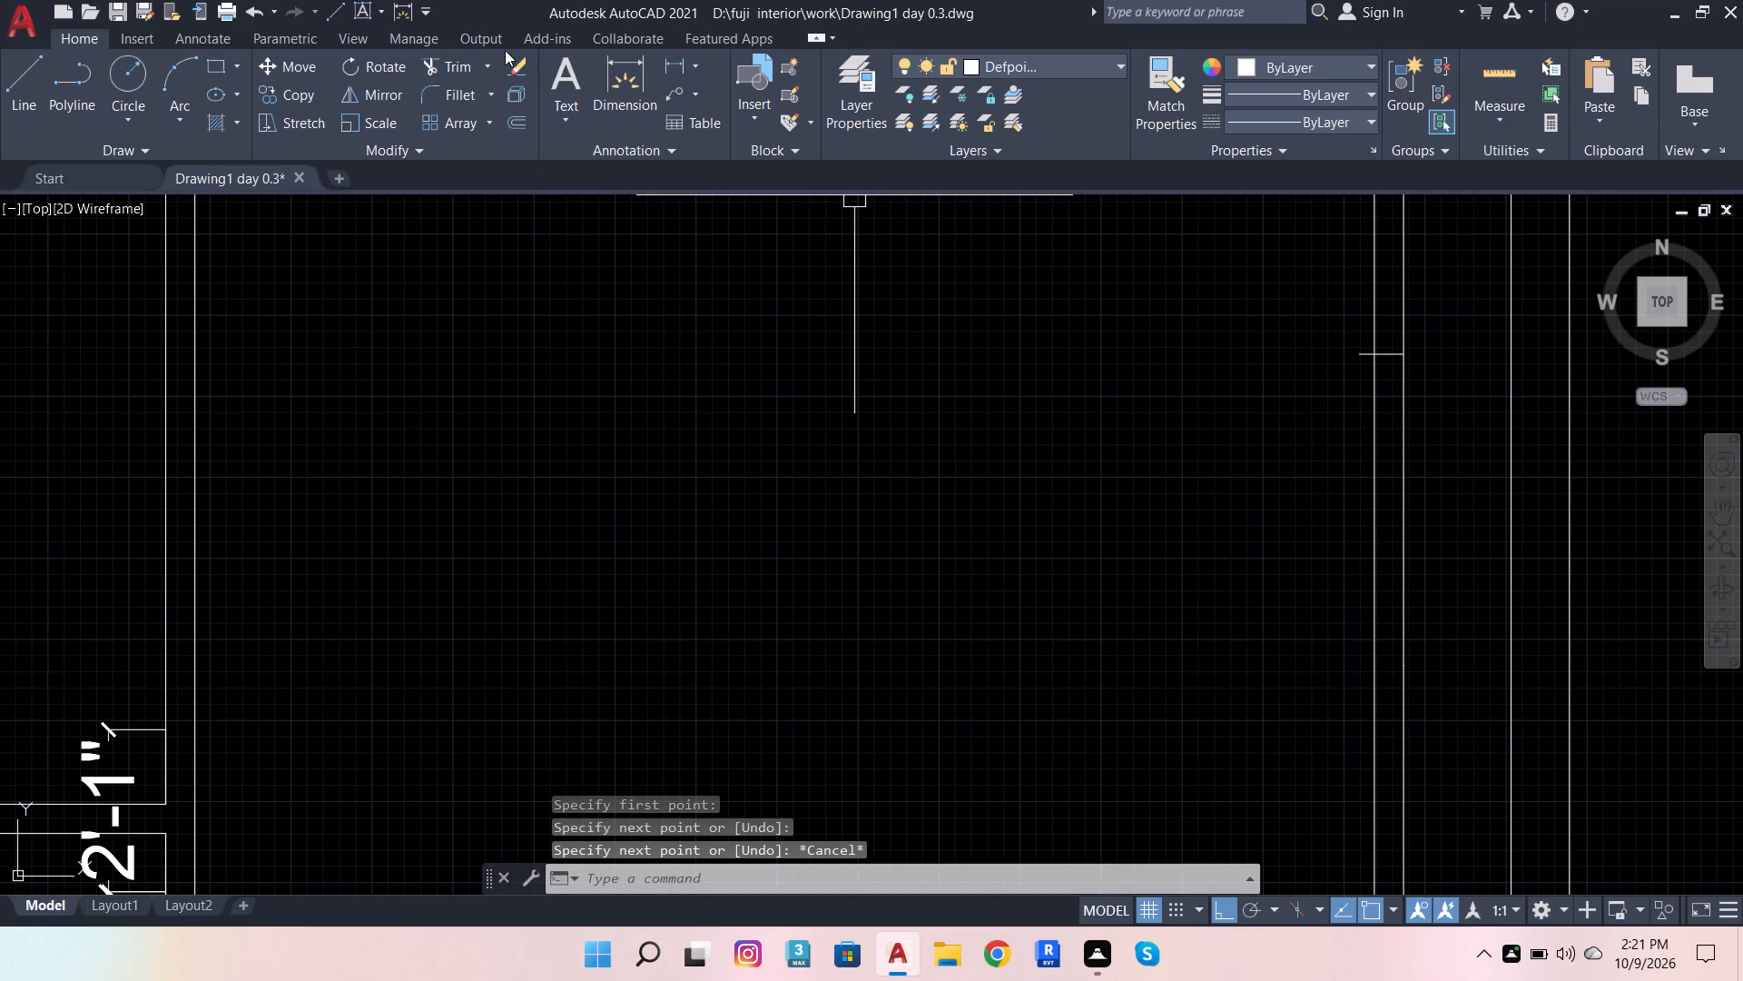
From that line's free inner end, draw a line 4' down and back across the wall to its outer face.
click(14, 67)
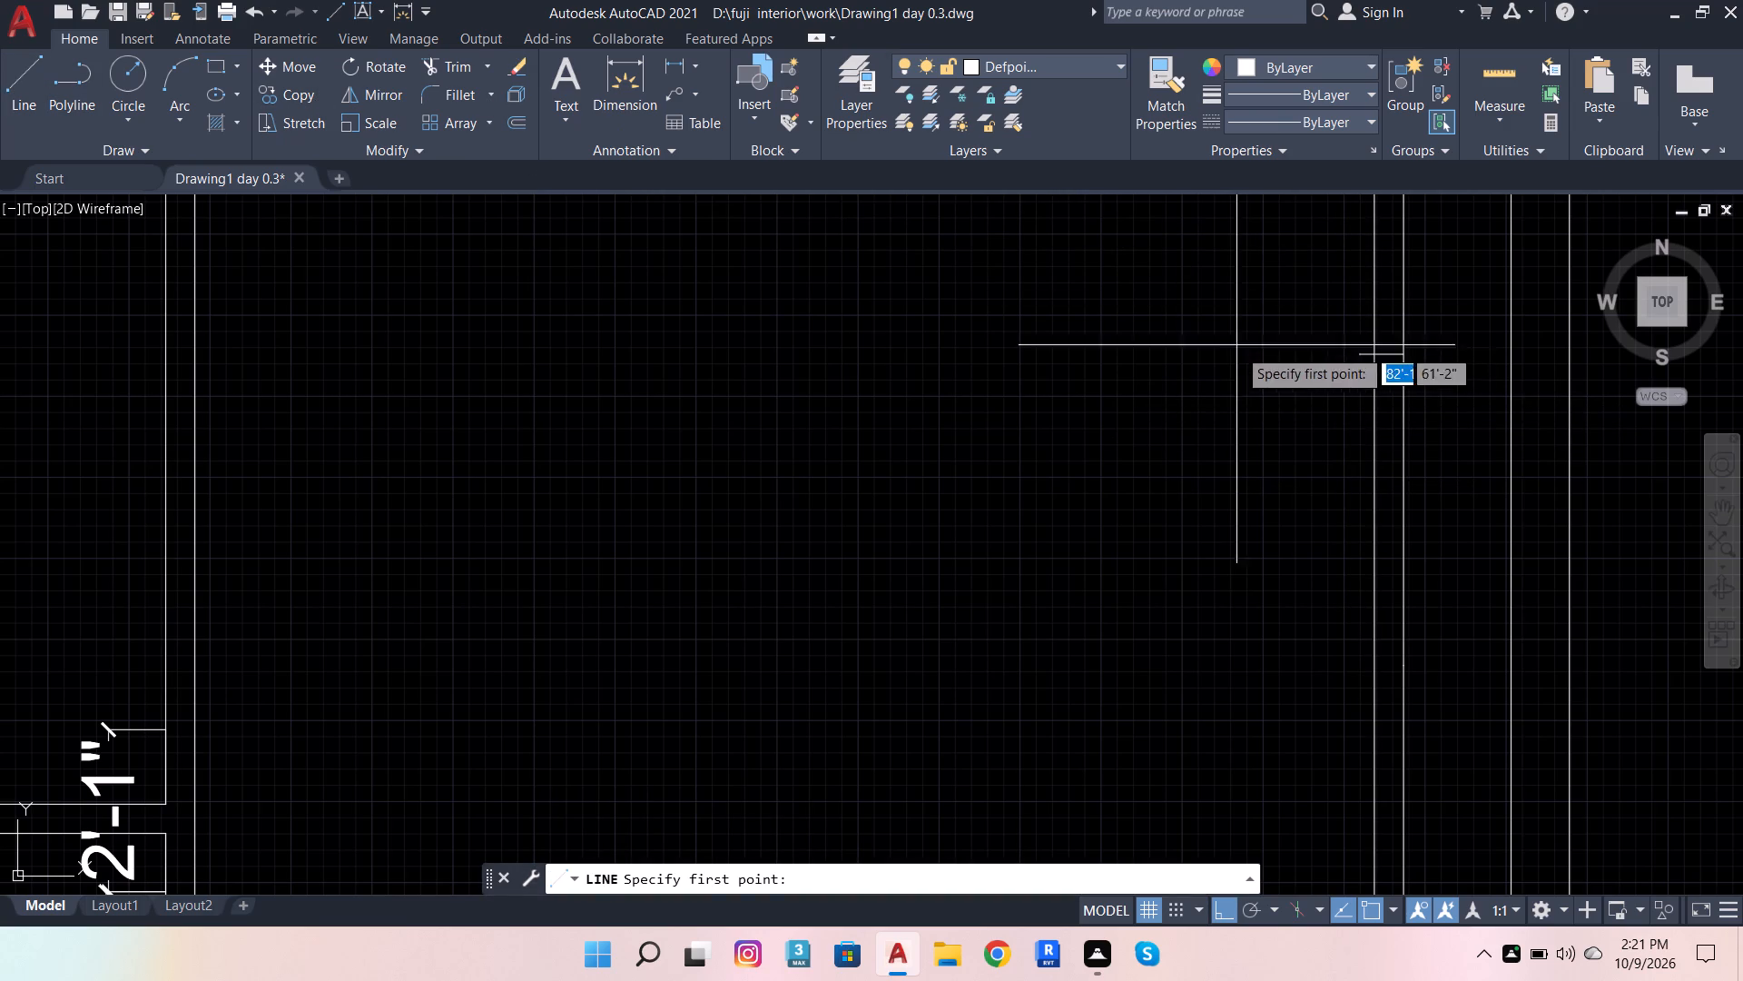
click(1364, 357)
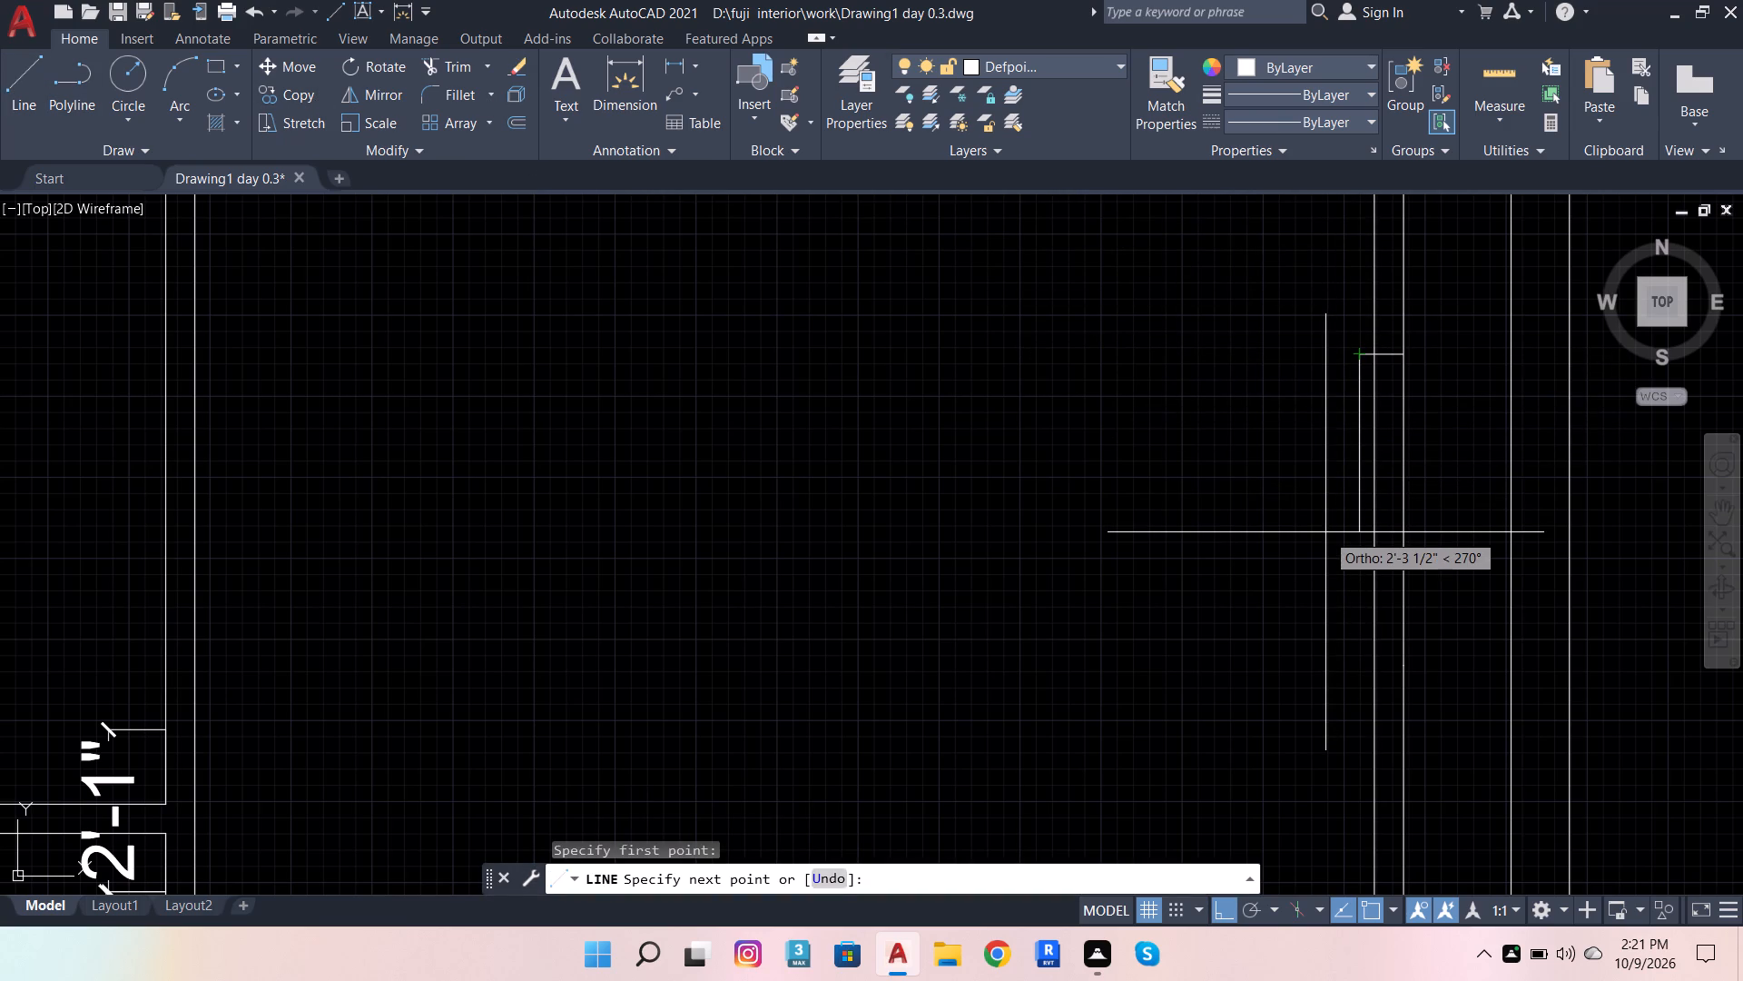
text(4')
key(Return)
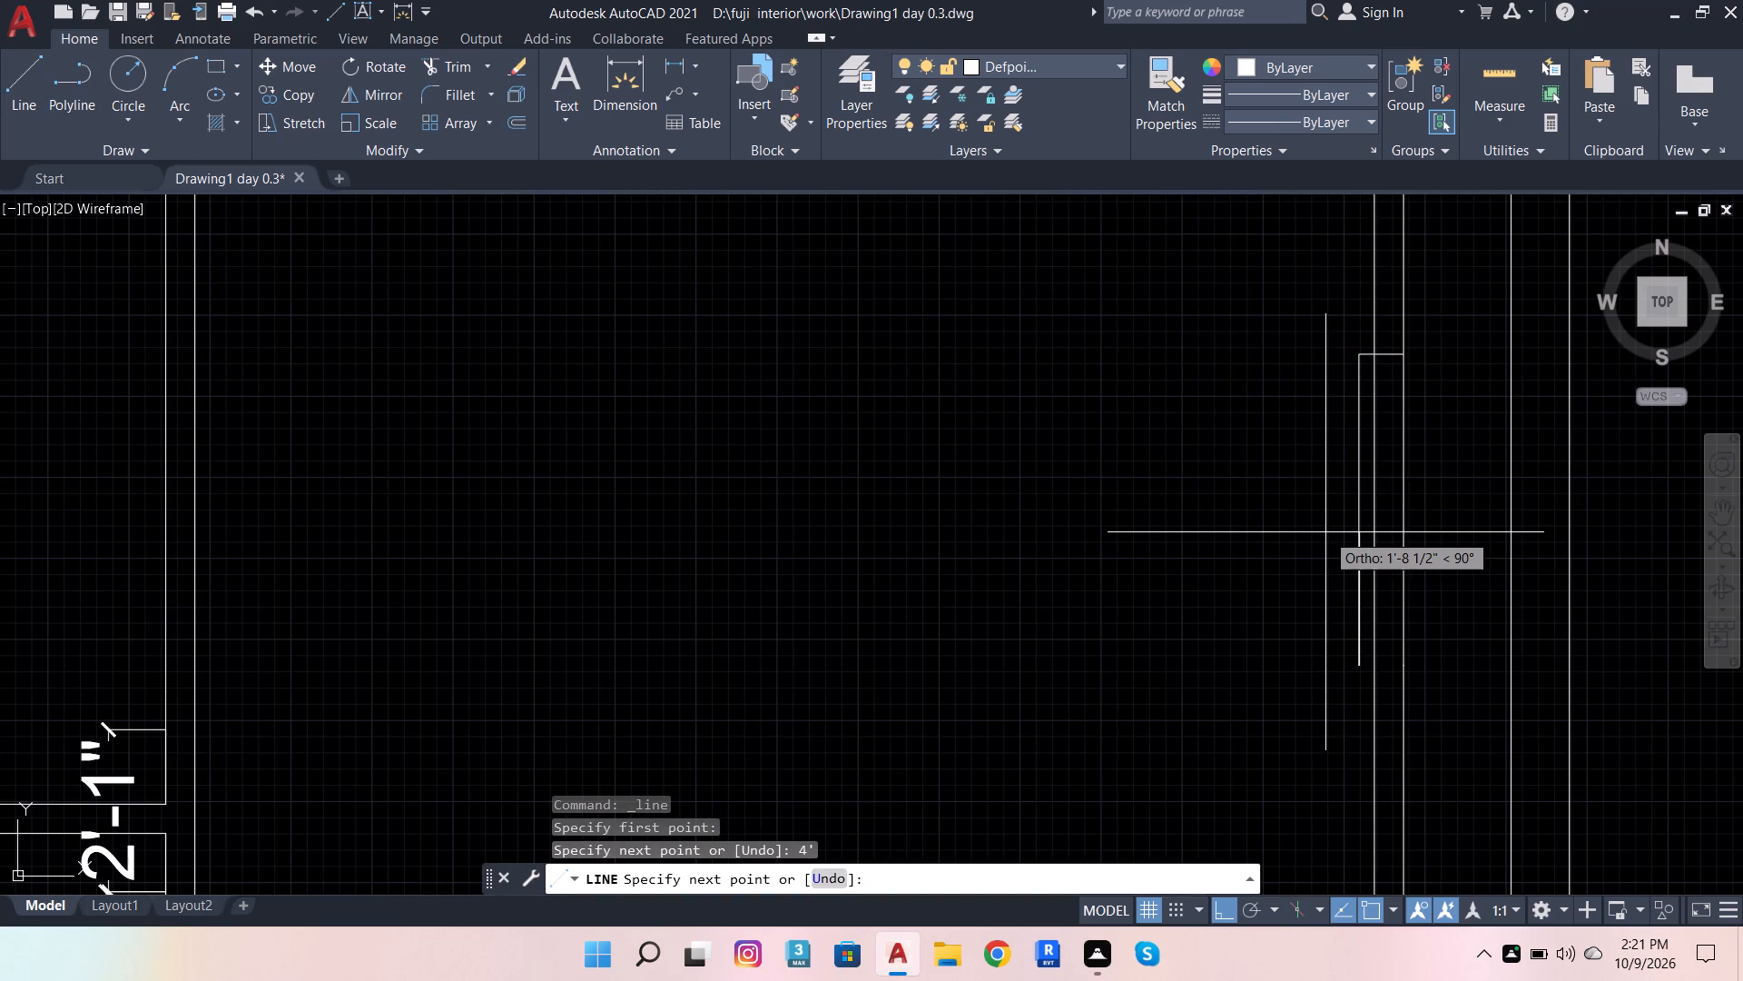
click(1403, 662)
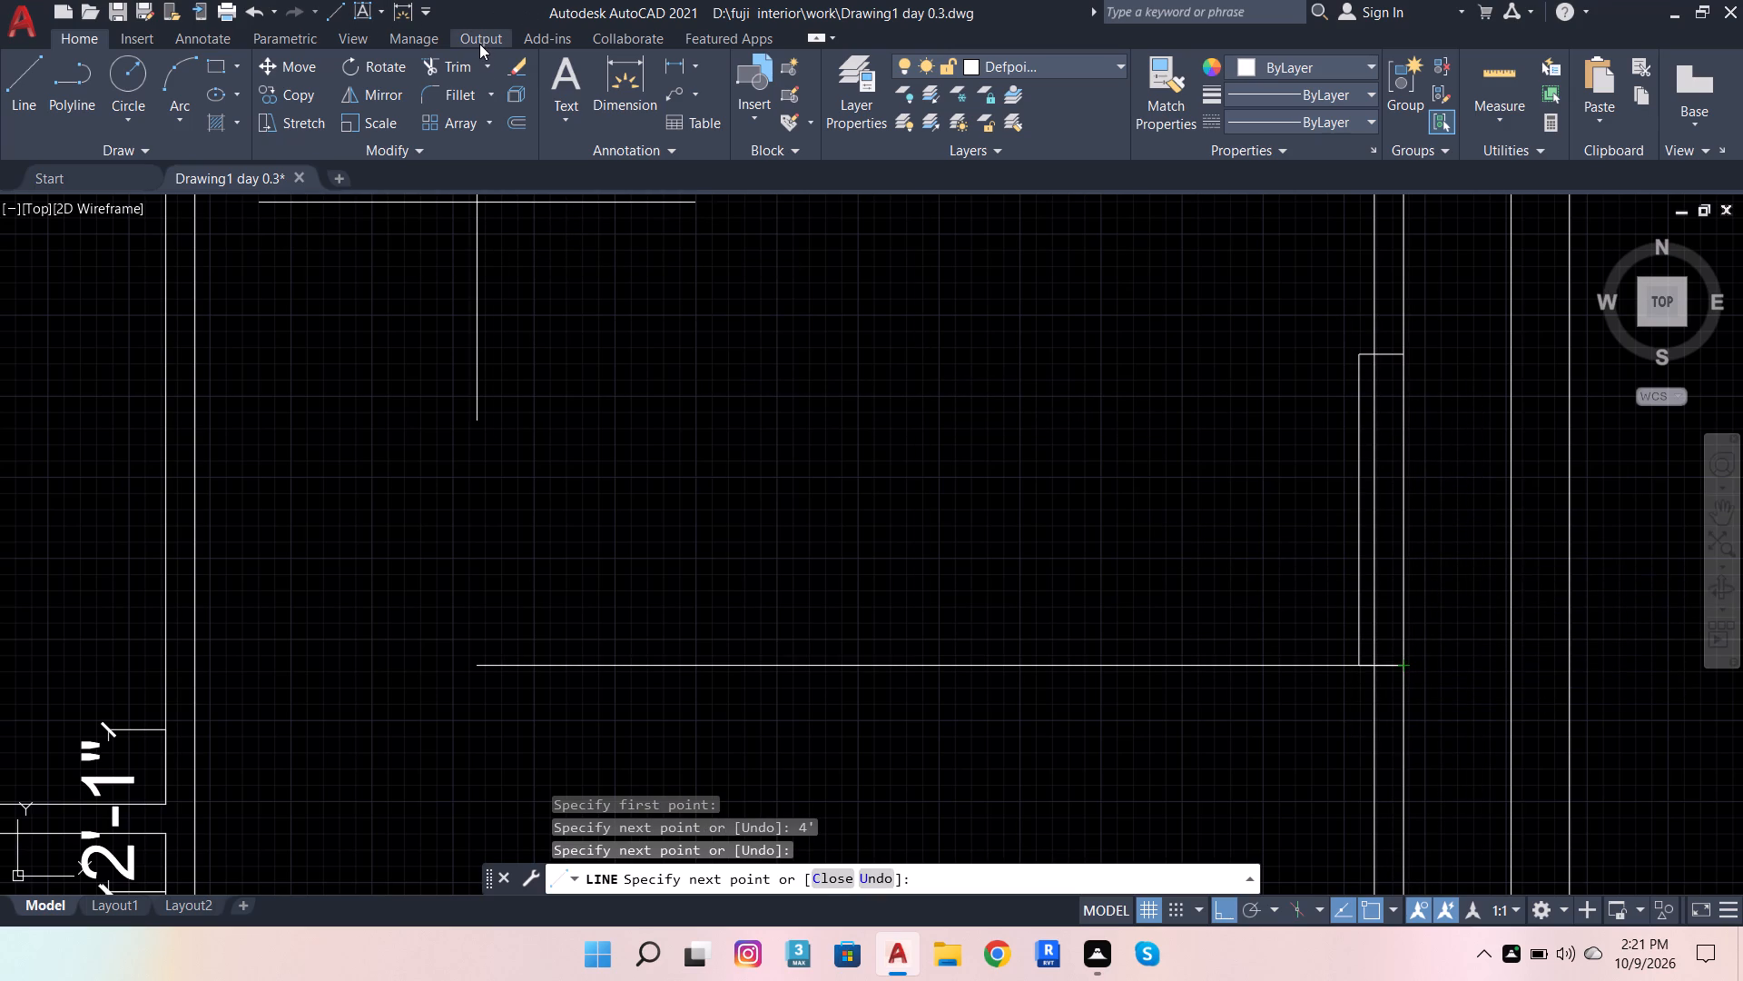
Use Trim to remove the 4' vertical guide line and both jamb lines' ends projecting past the right wall's inner face.
click(449, 63)
scroll(1328, 393, up, 3)
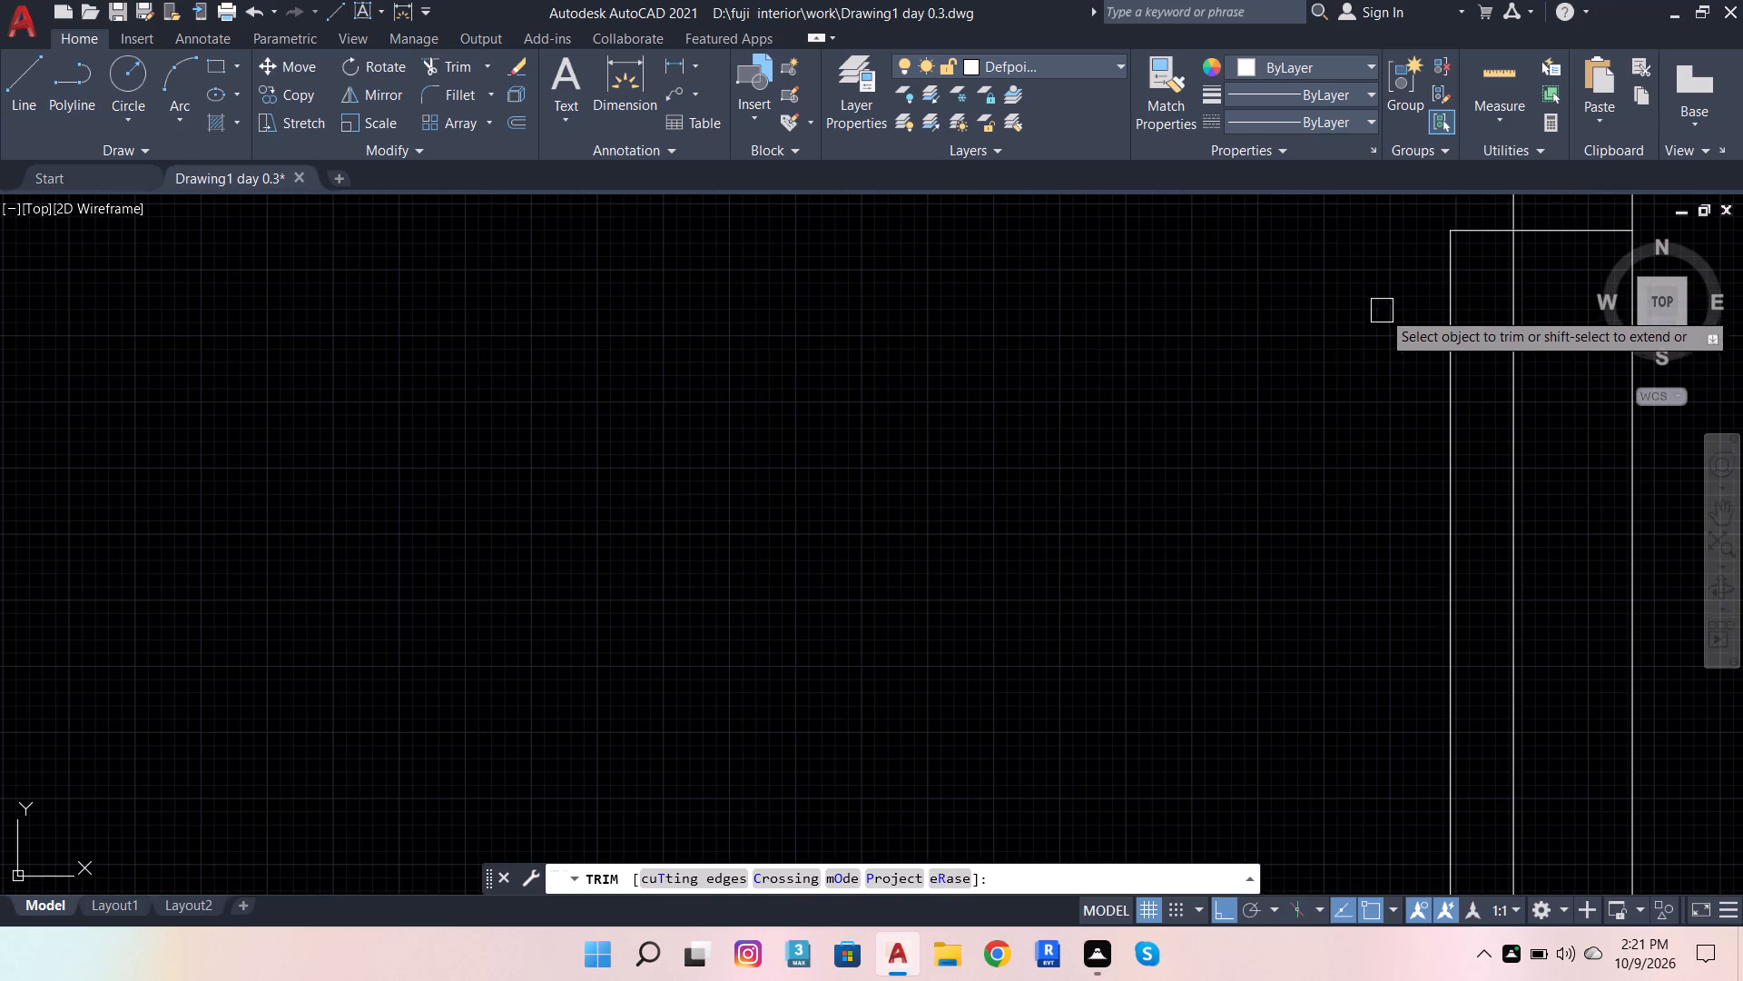
click(1458, 219)
click(1452, 241)
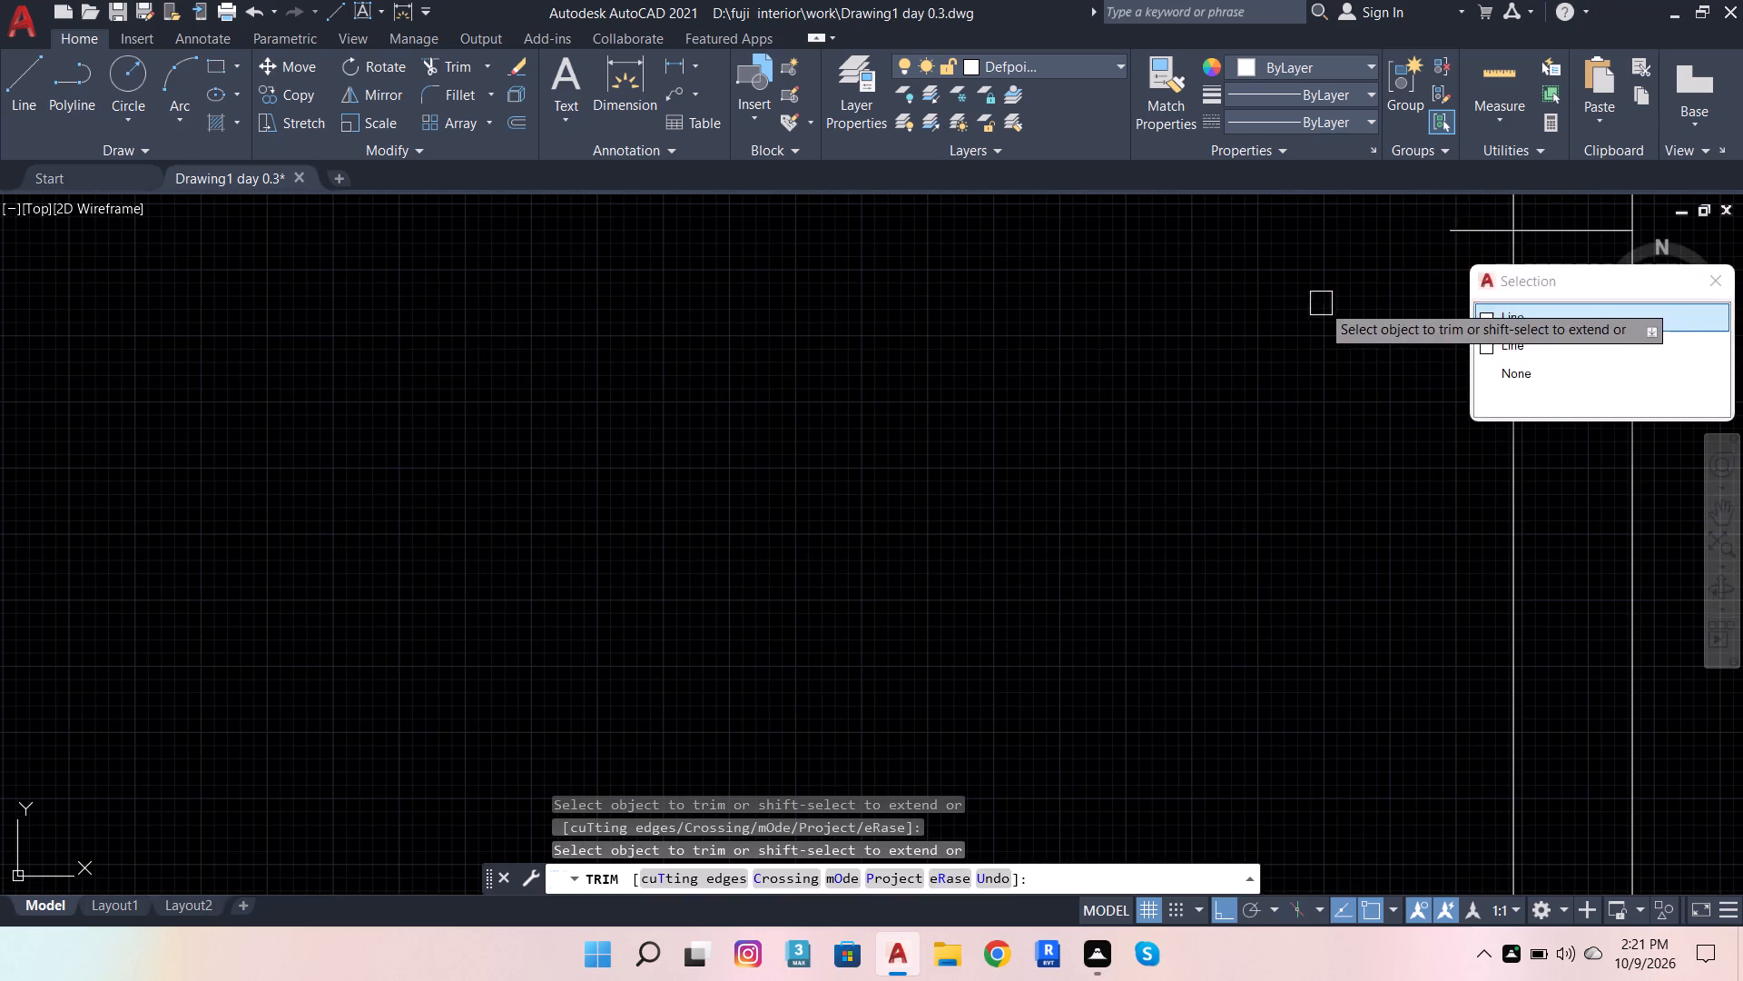
scroll(1316, 296, down, 3)
click(1370, 249)
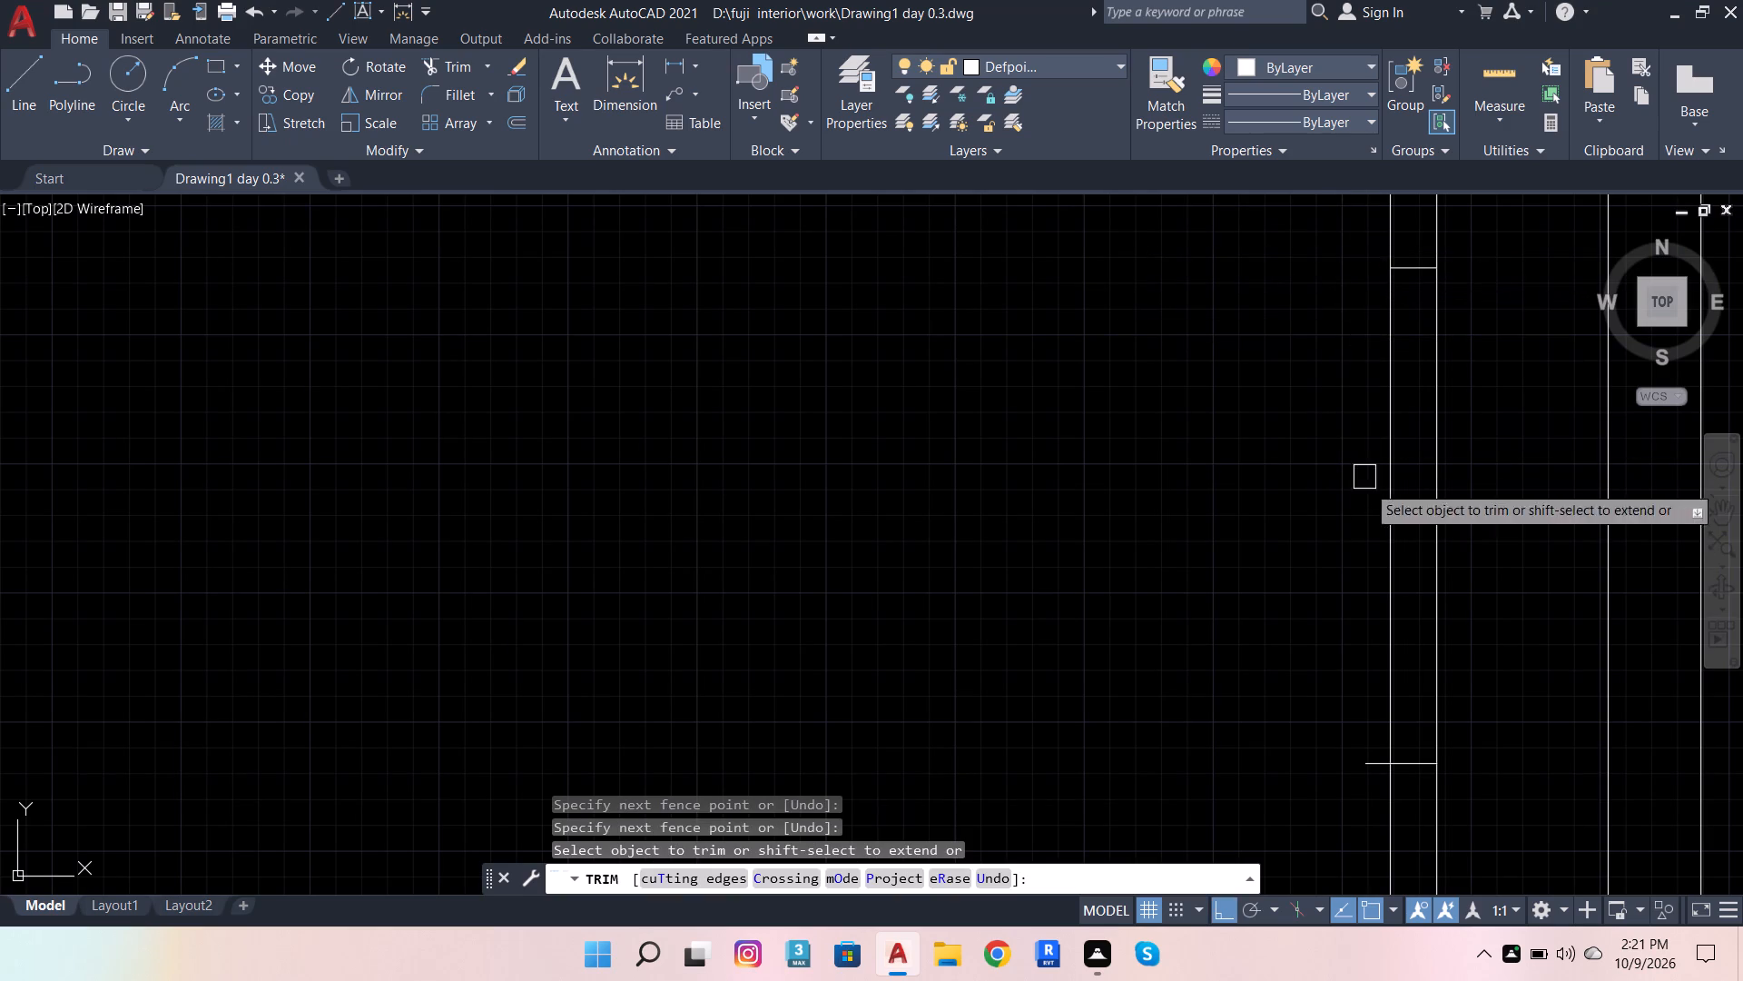
scroll(1355, 803, up, 2)
click(1381, 710)
scroll(1230, 699, down, 2)
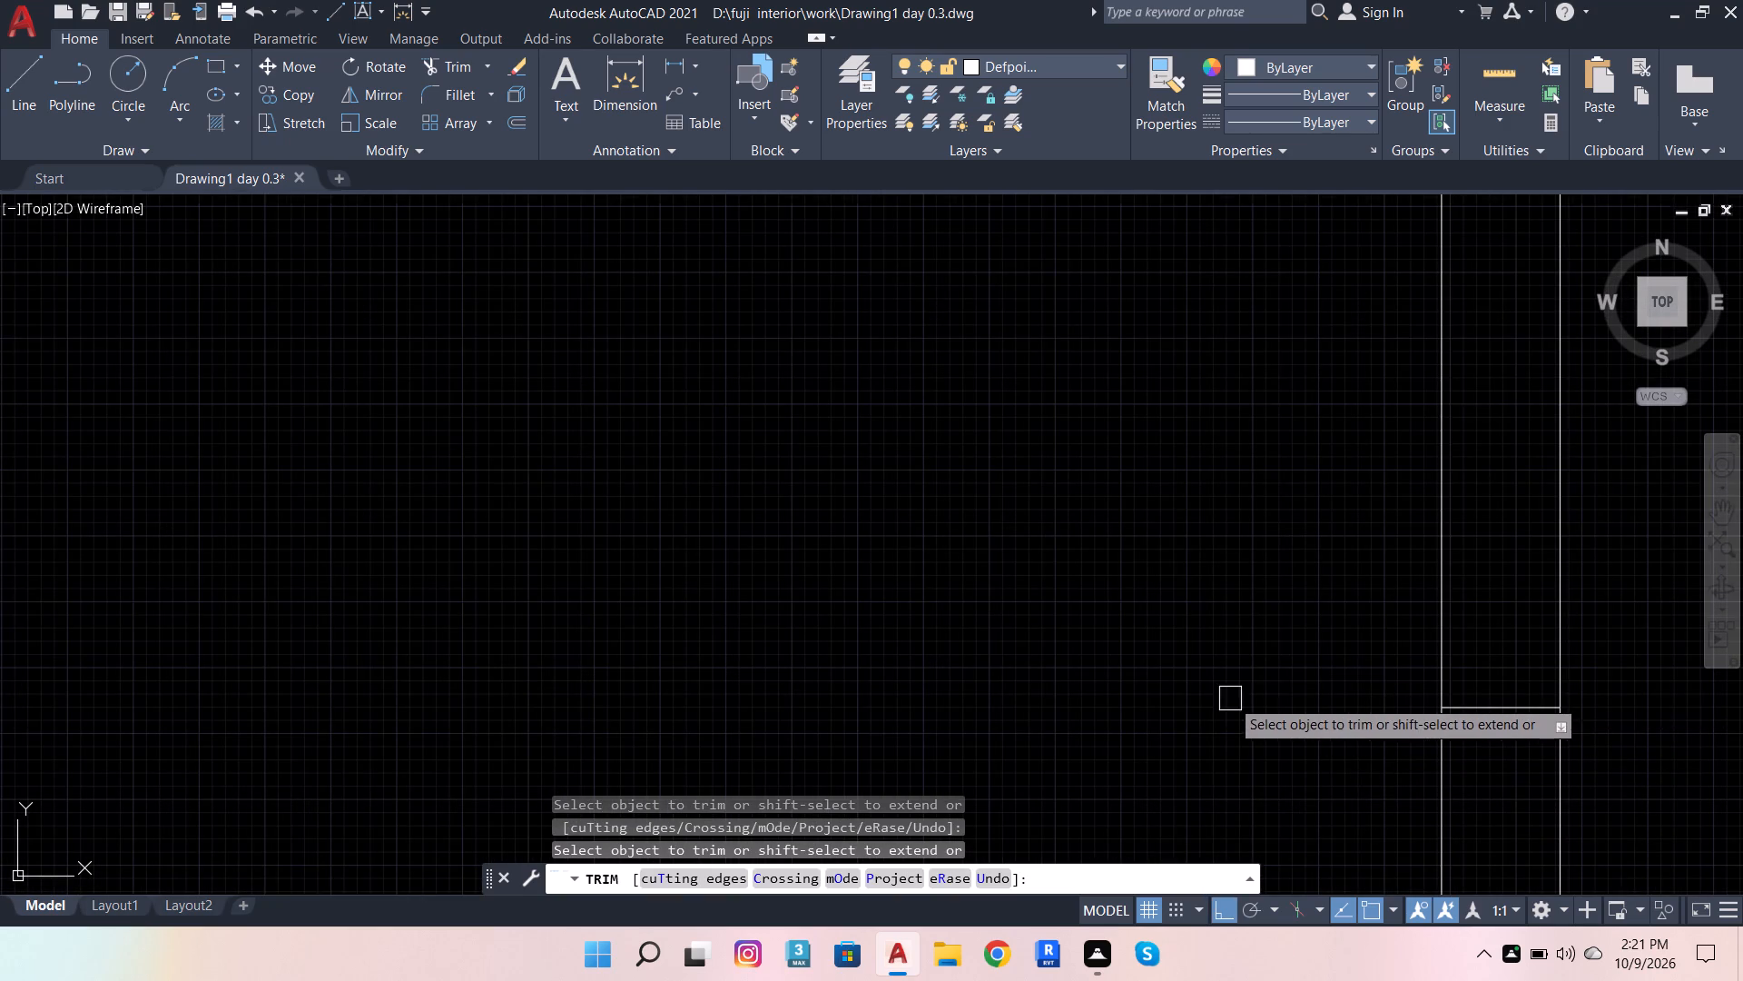
scroll(1230, 699, down, 5)
scroll(1406, 574, up, 1)
scroll(1399, 593, down, 1)
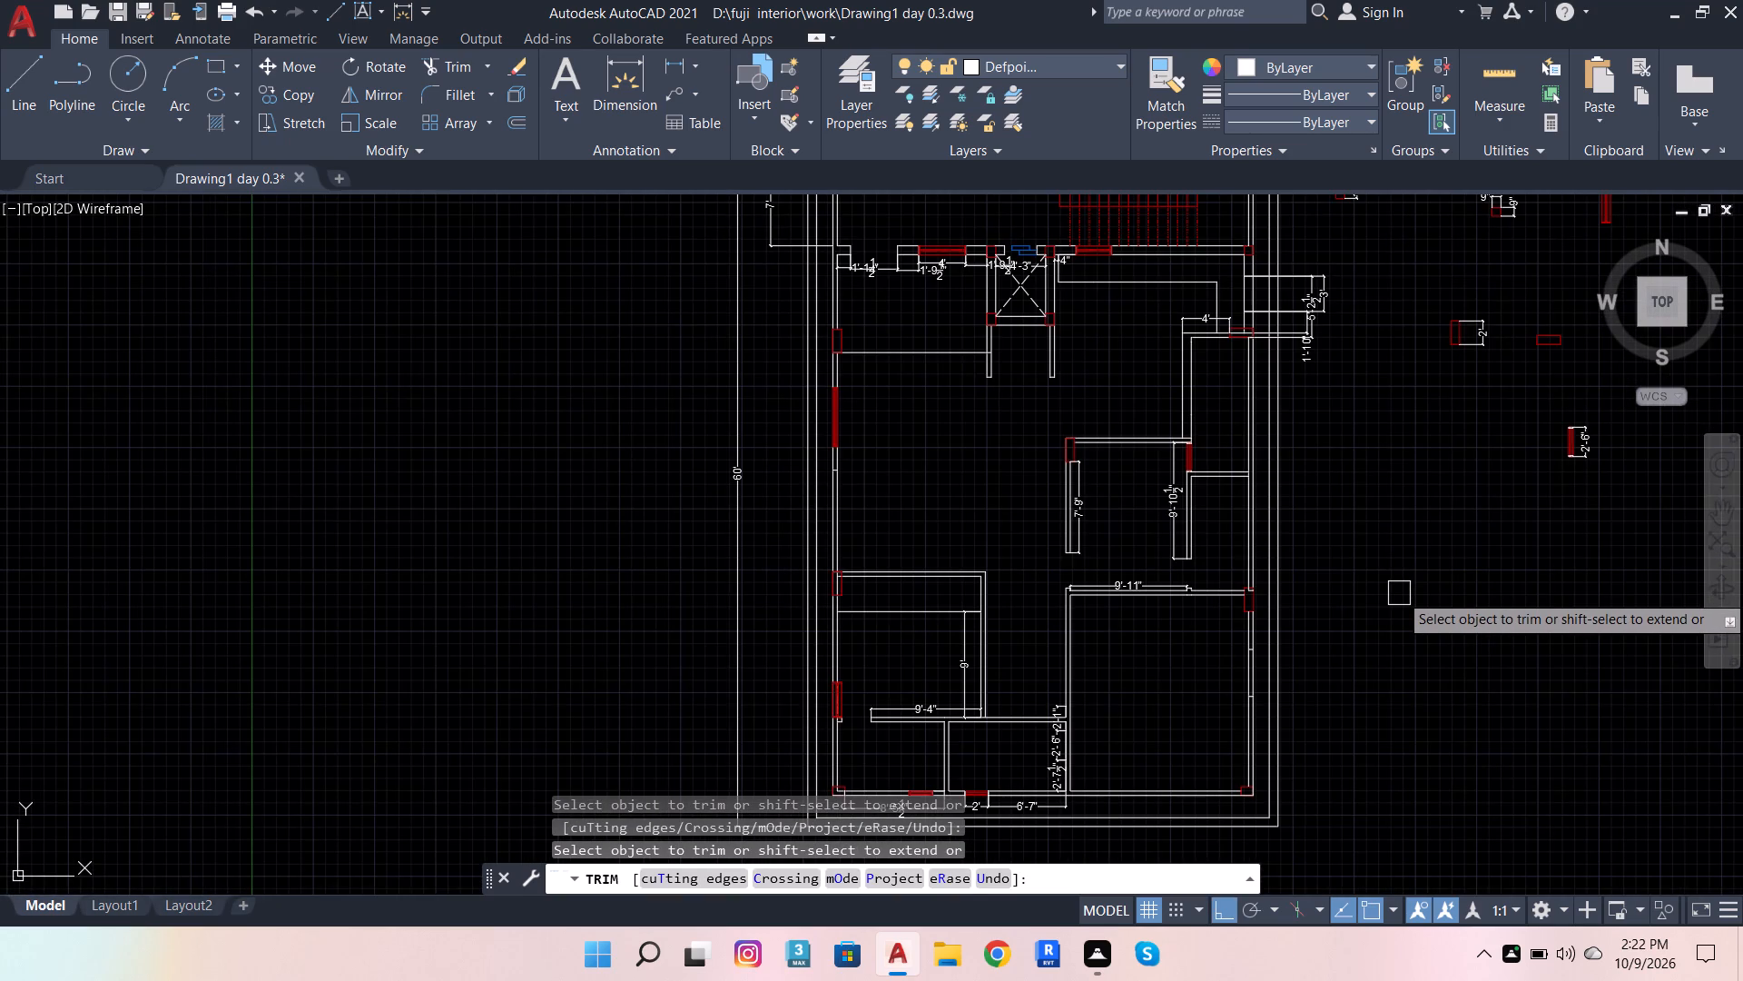
key(Escape)
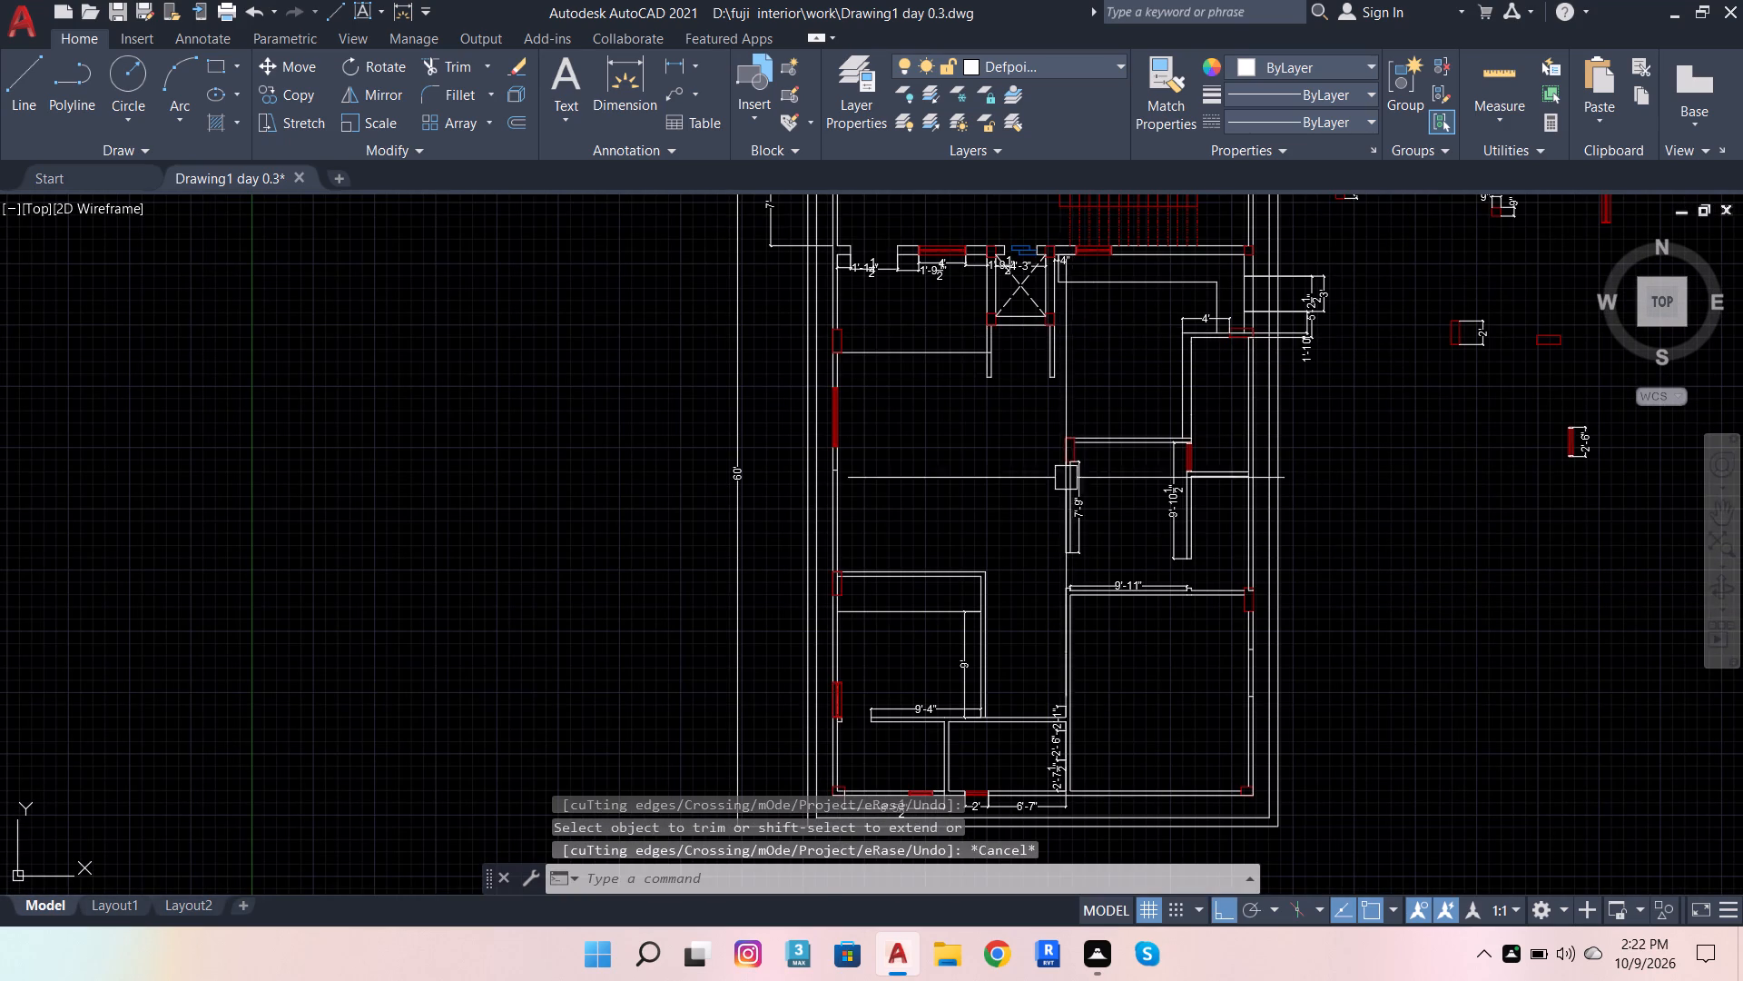
Trim away the right wall's inner face line between the two jamb lines of the 4' opening.
scroll(827, 773, up, 1)
scroll(735, 675, down, 1)
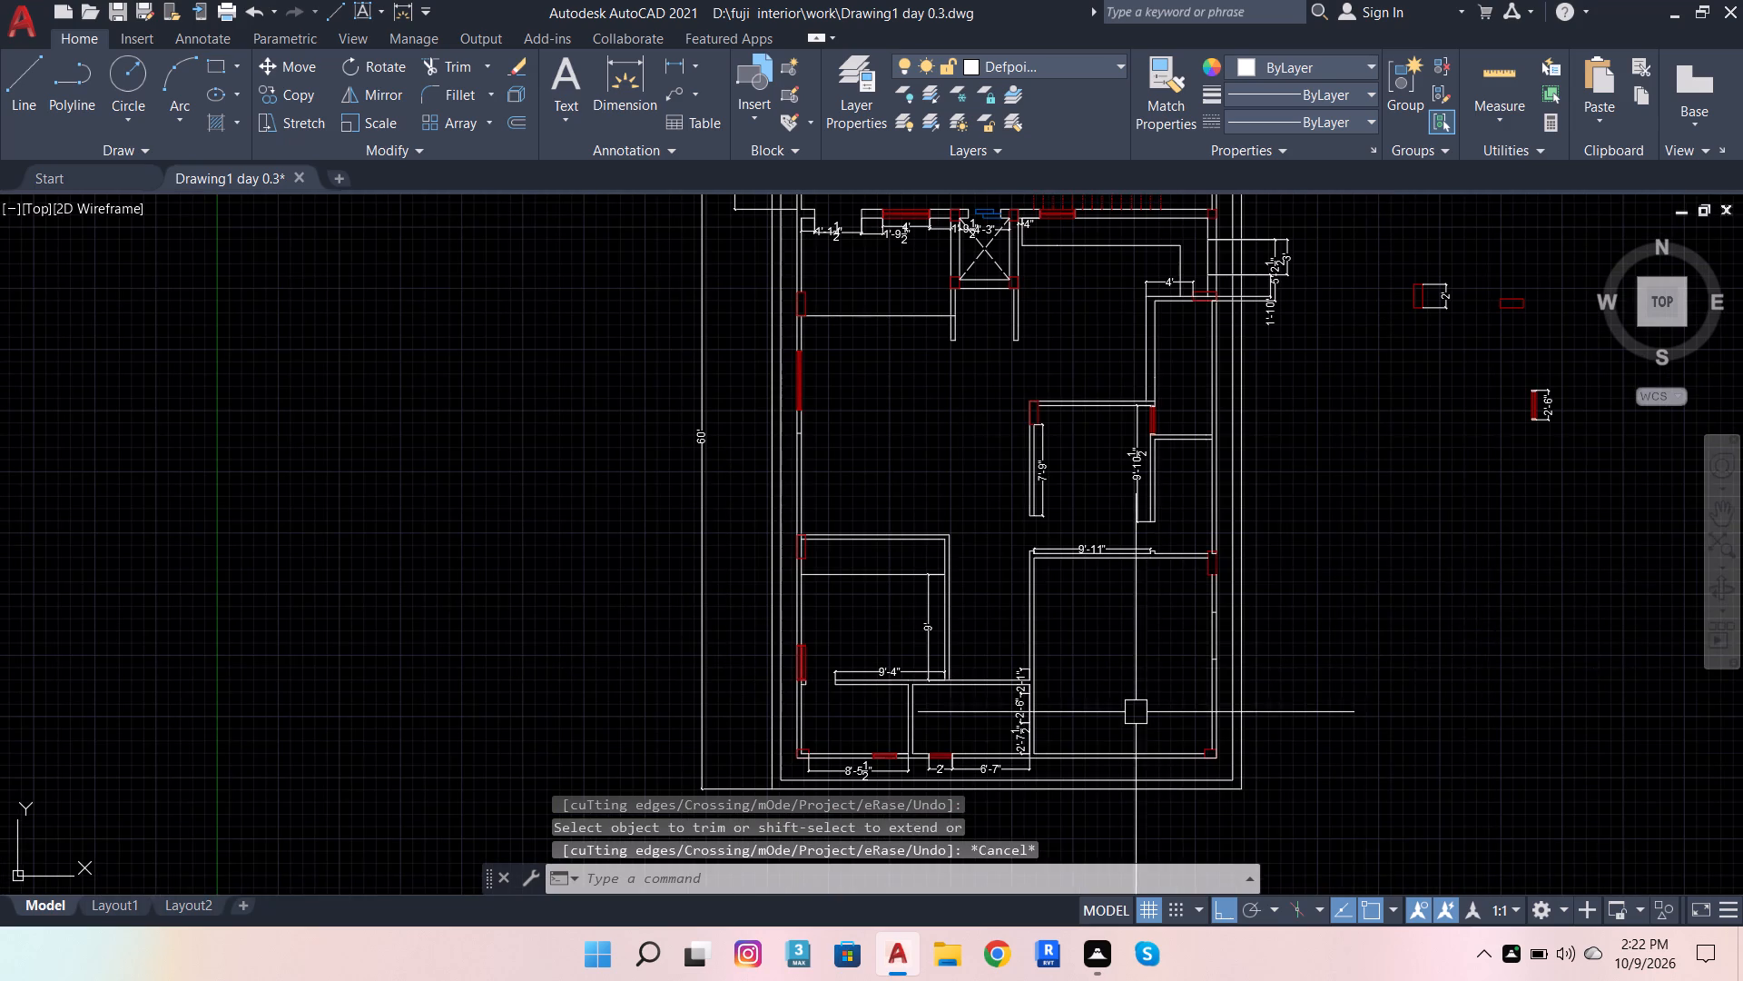
scroll(1134, 712, up, 1)
scroll(1280, 612, up, 3)
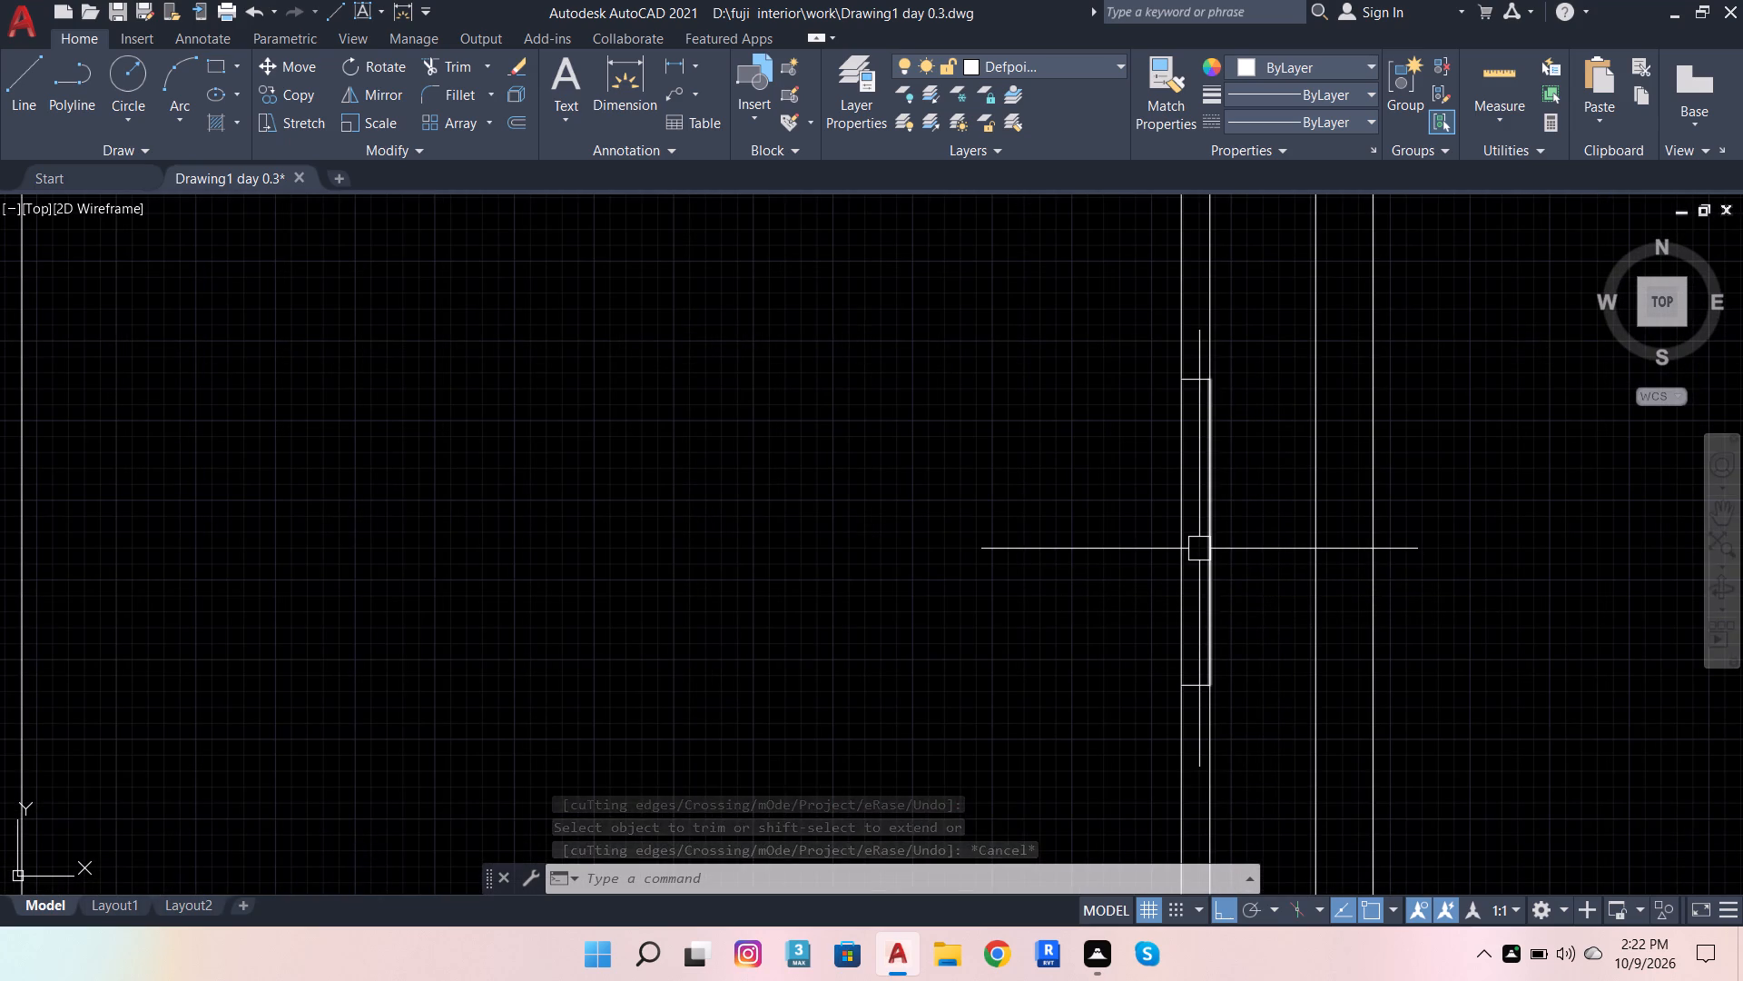
click(1199, 549)
click(1179, 560)
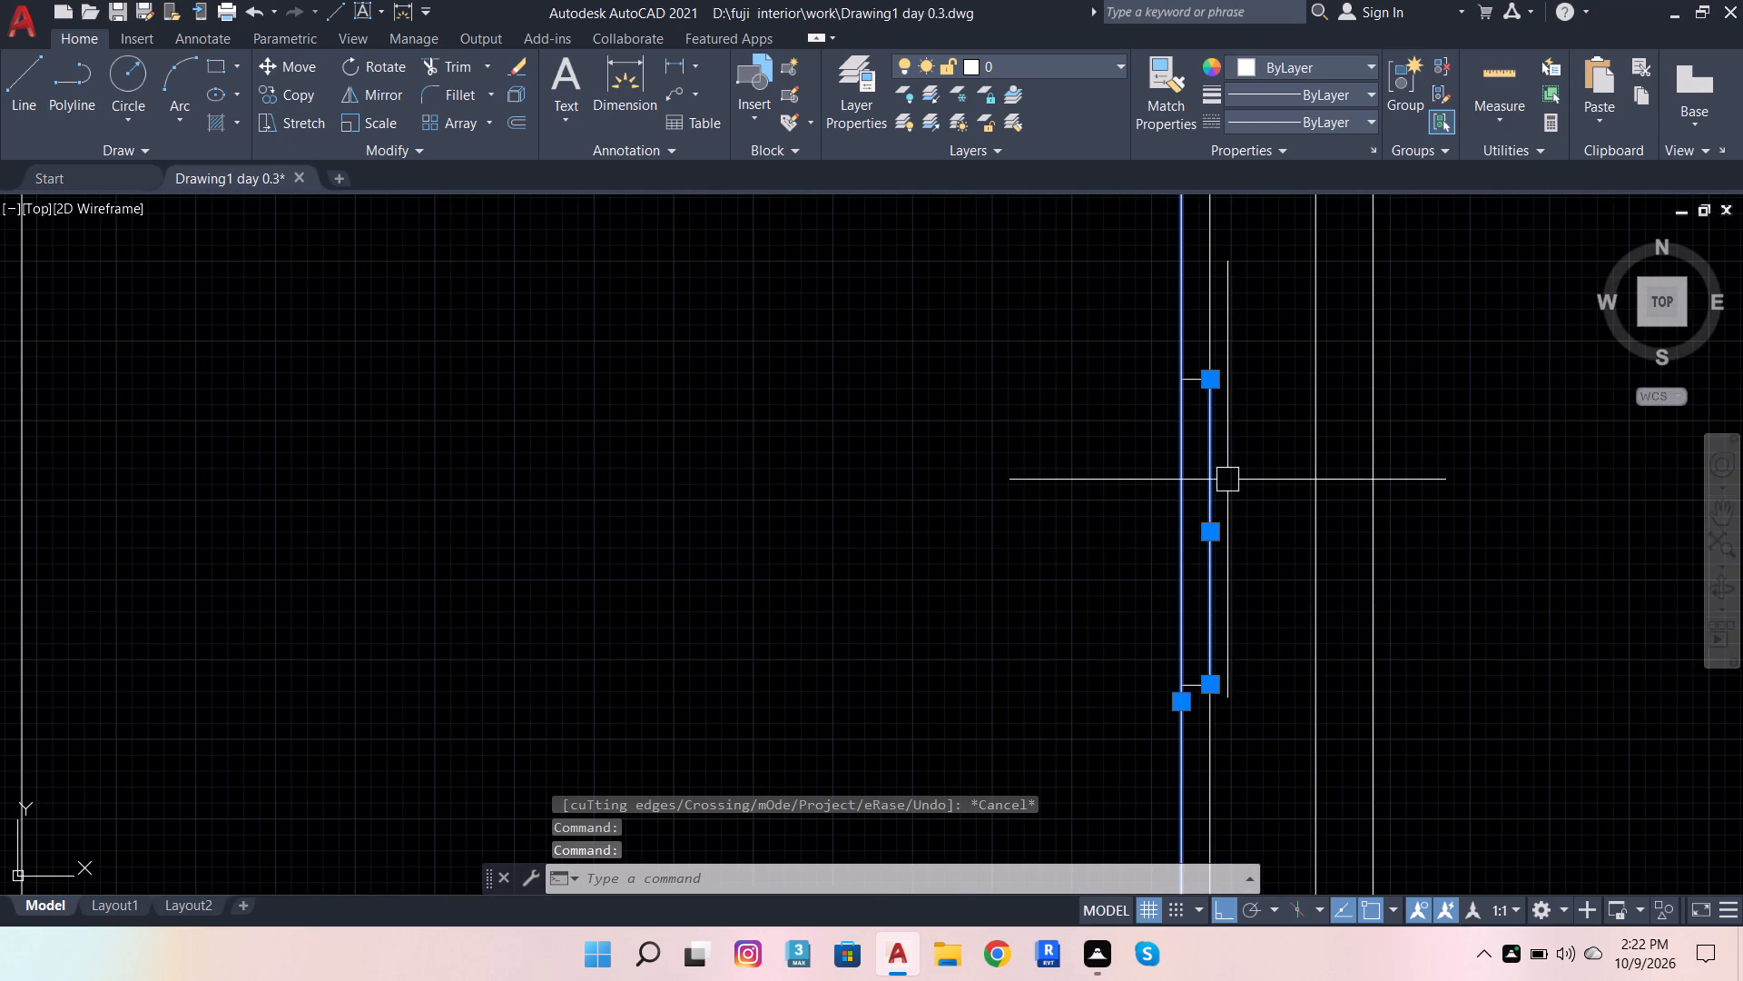
key(Escape)
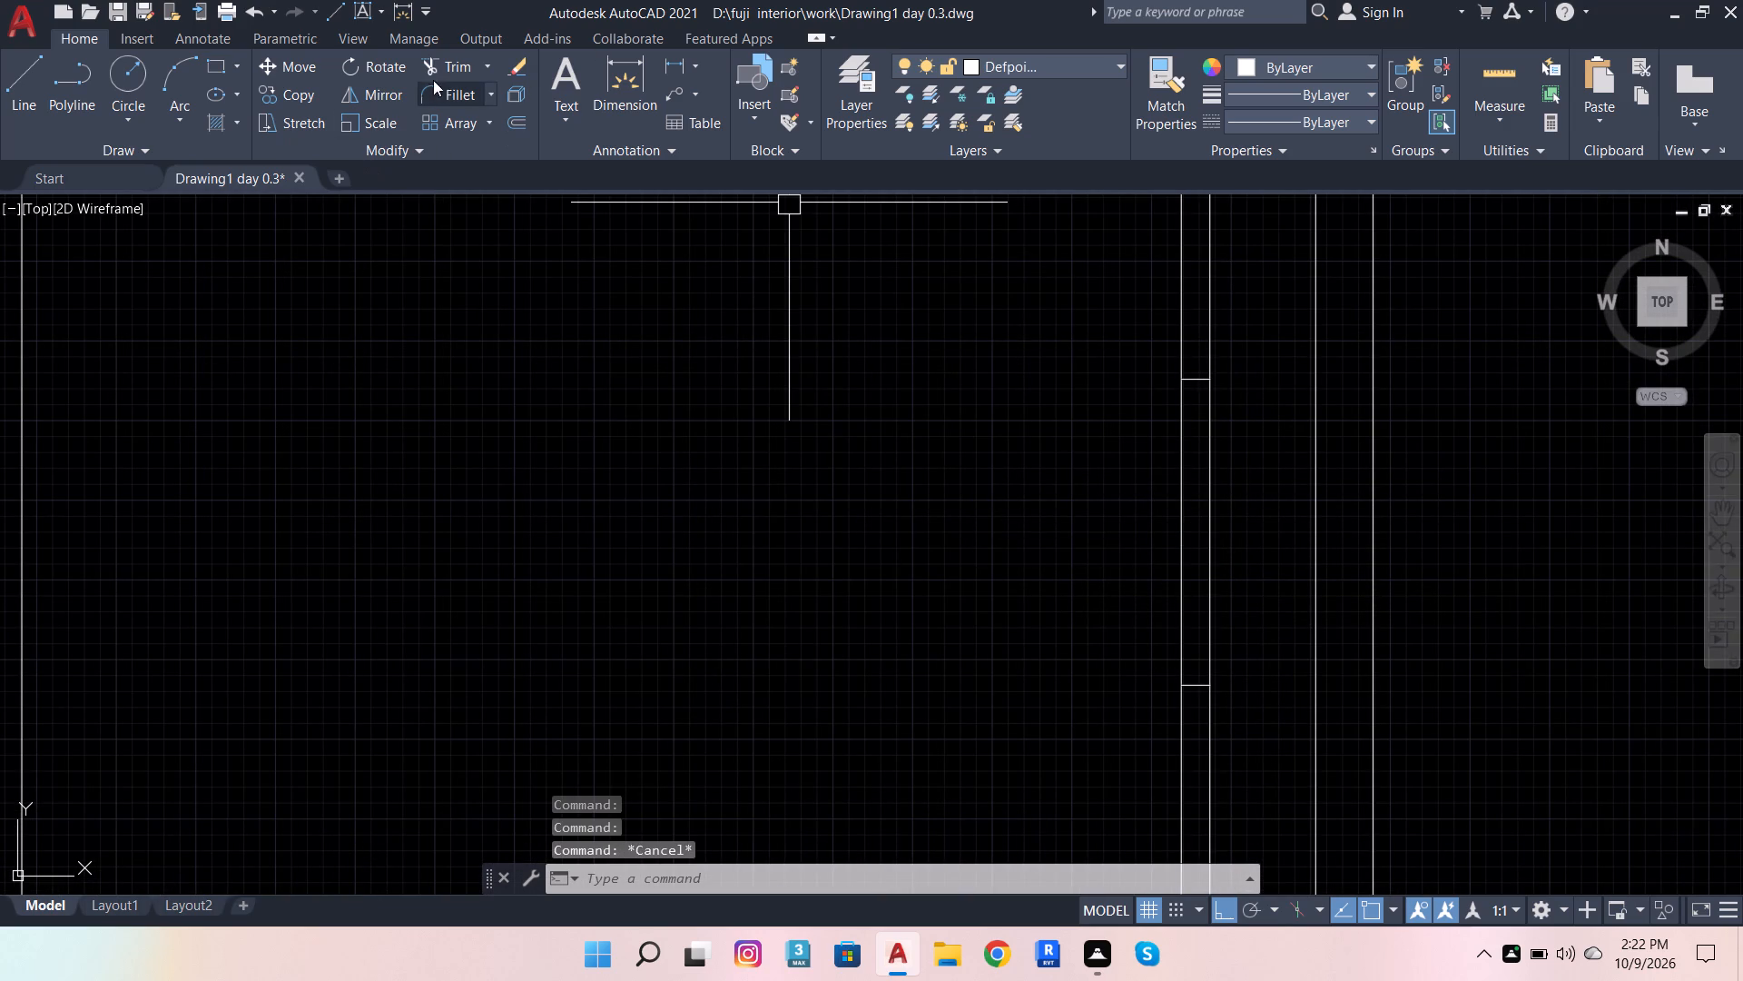
click(452, 70)
click(1177, 508)
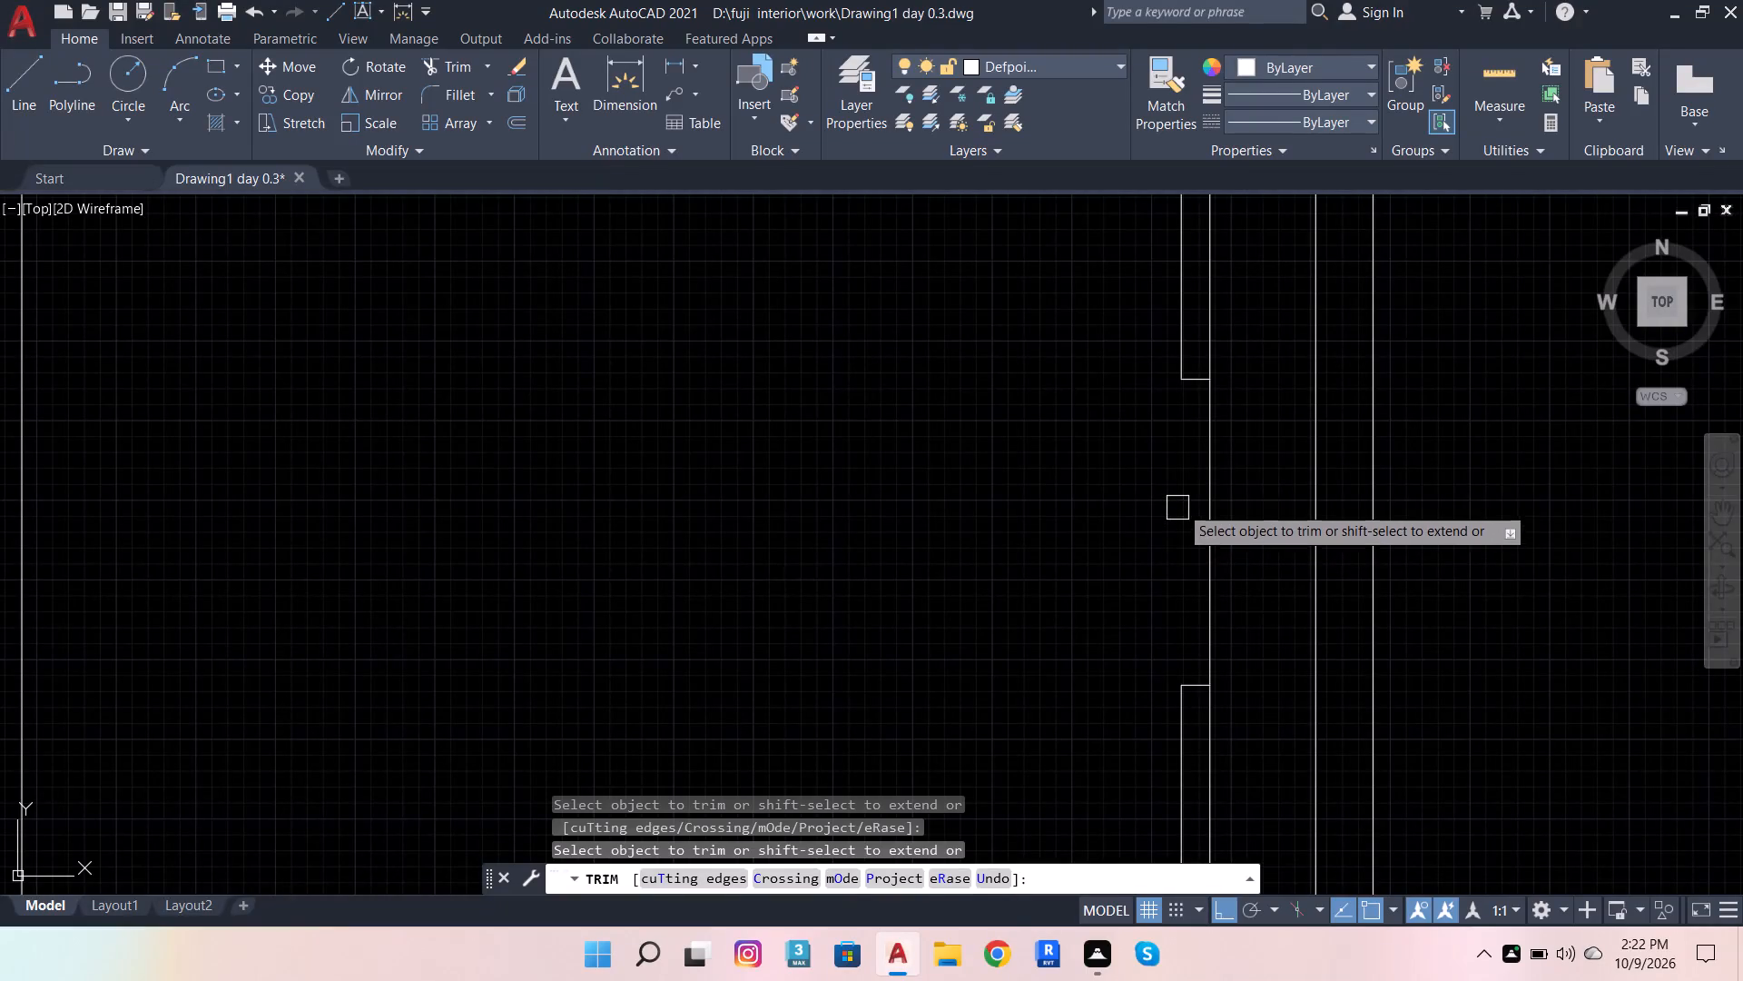
Trim away the right wall's outer face line between the two jambs of the 4' opening.
click(1198, 488)
key(Escape)
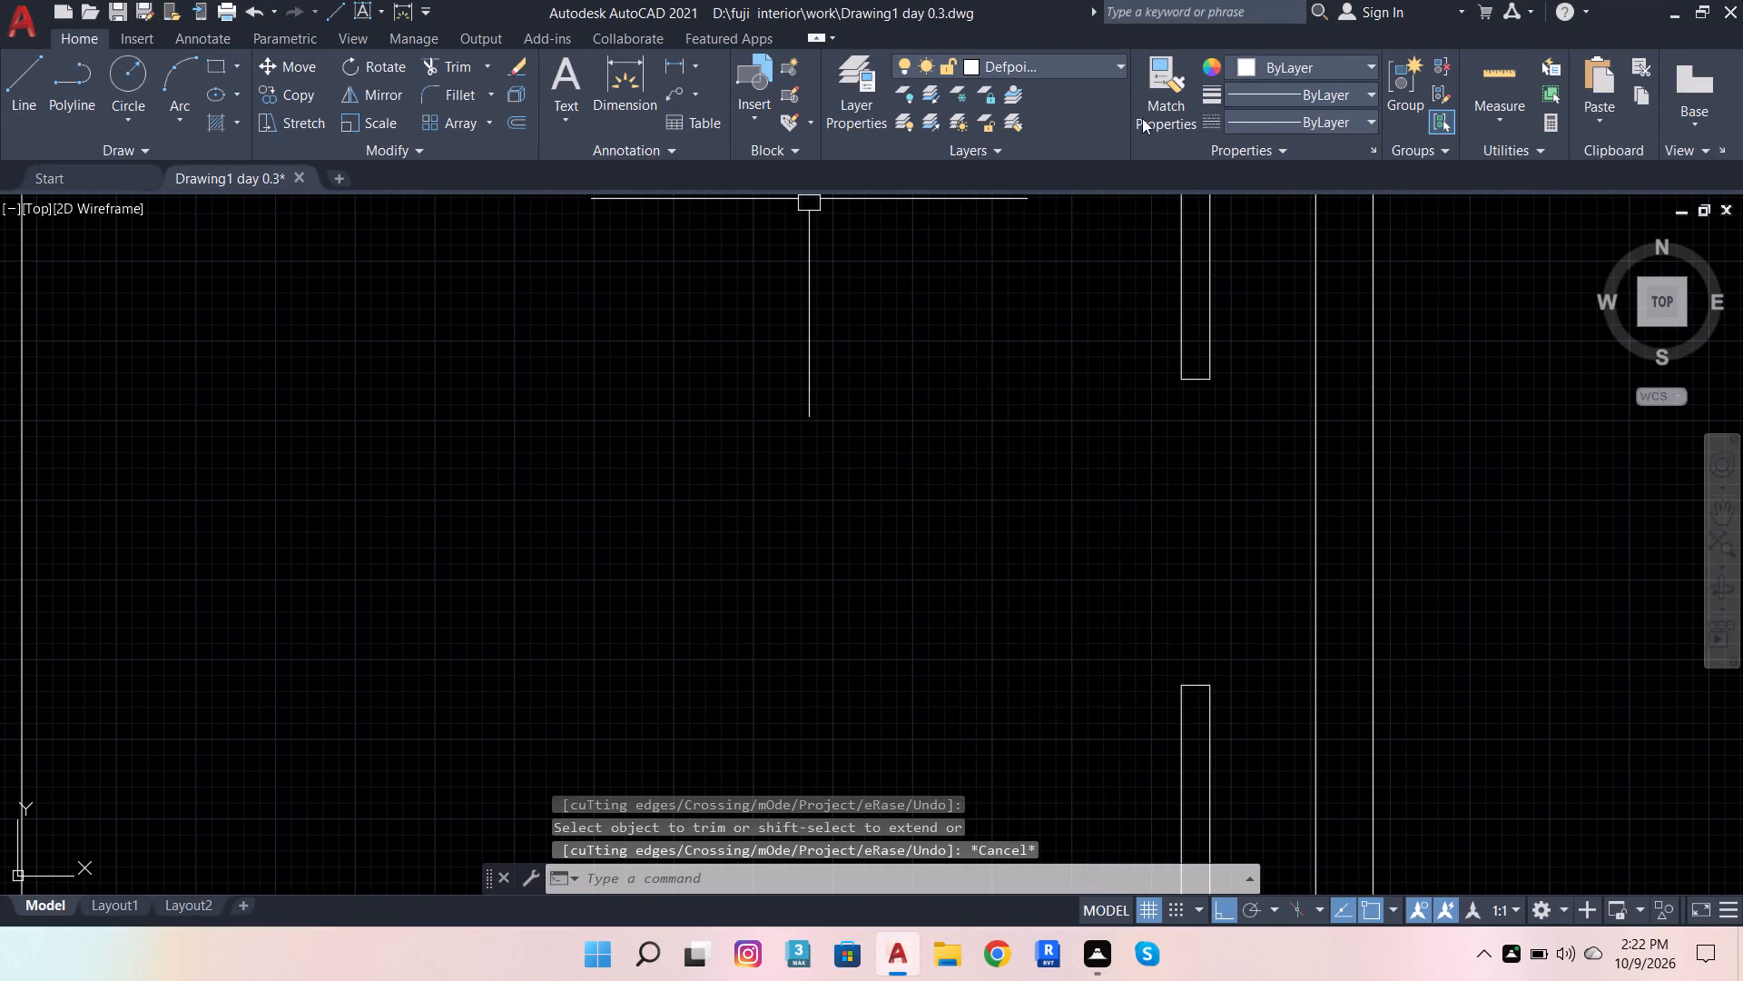
Make Layer1 current and draw lines closing a rectangle around the 4' opening, across the wall's full 4 1/2" thickness.
click(1070, 67)
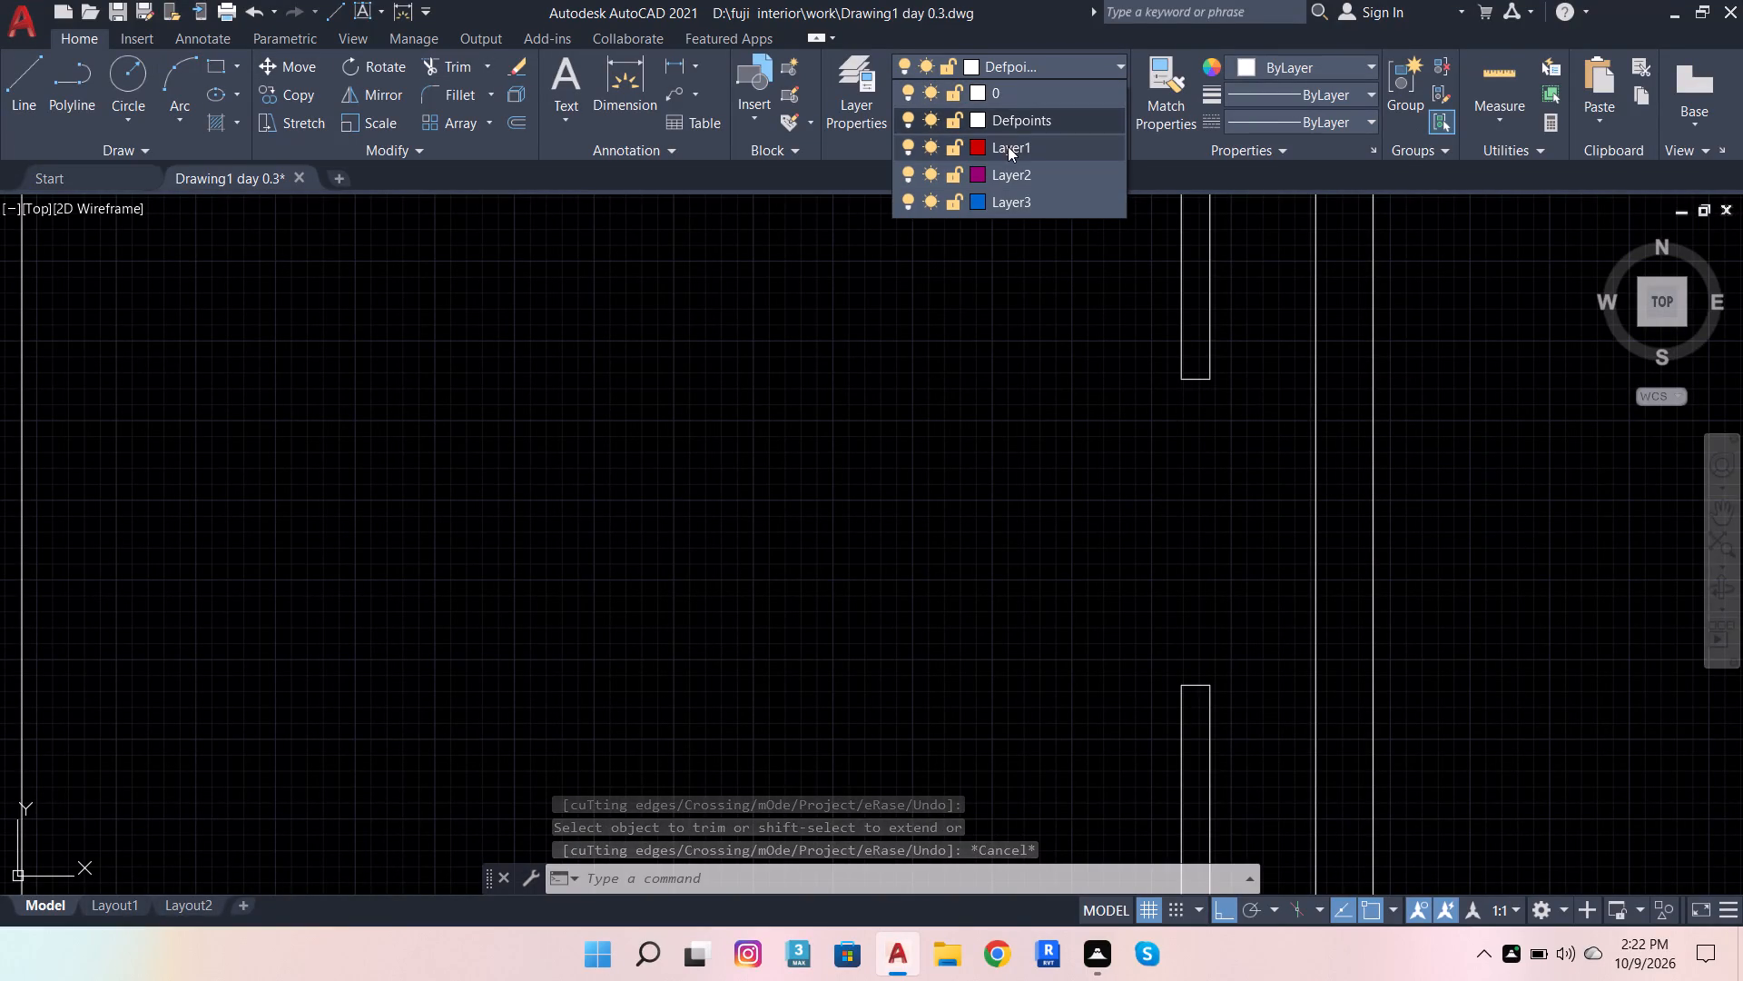
click(1008, 151)
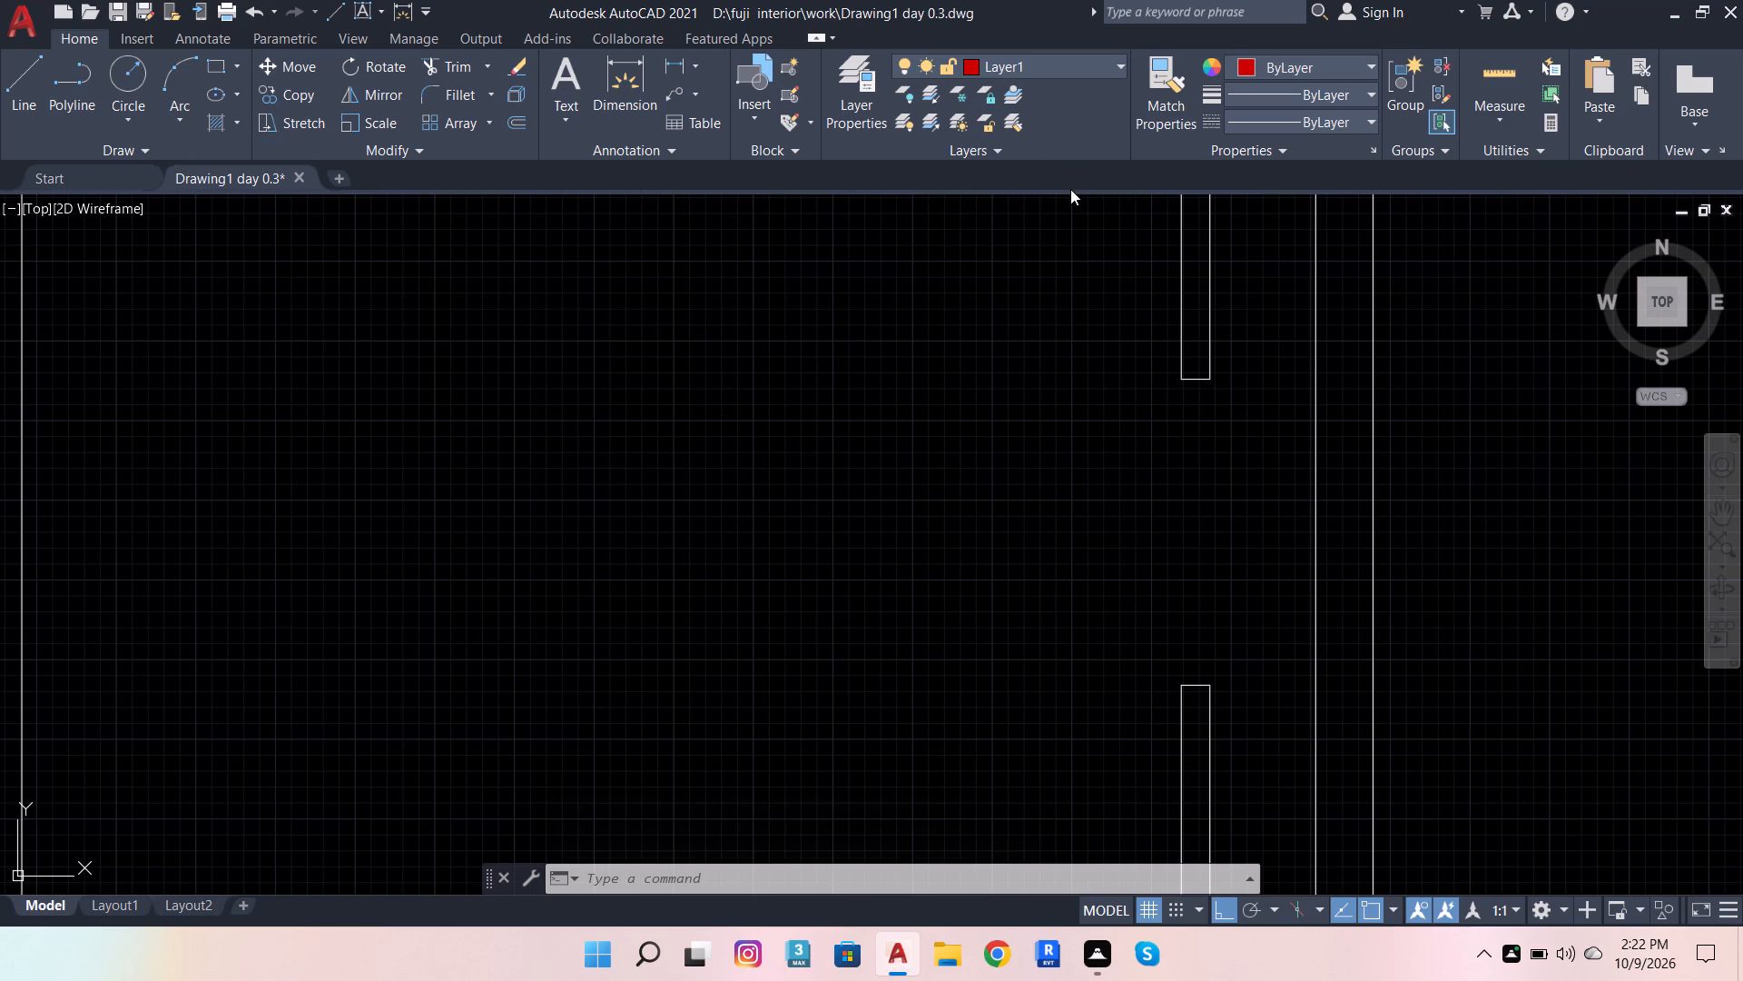
click(16, 98)
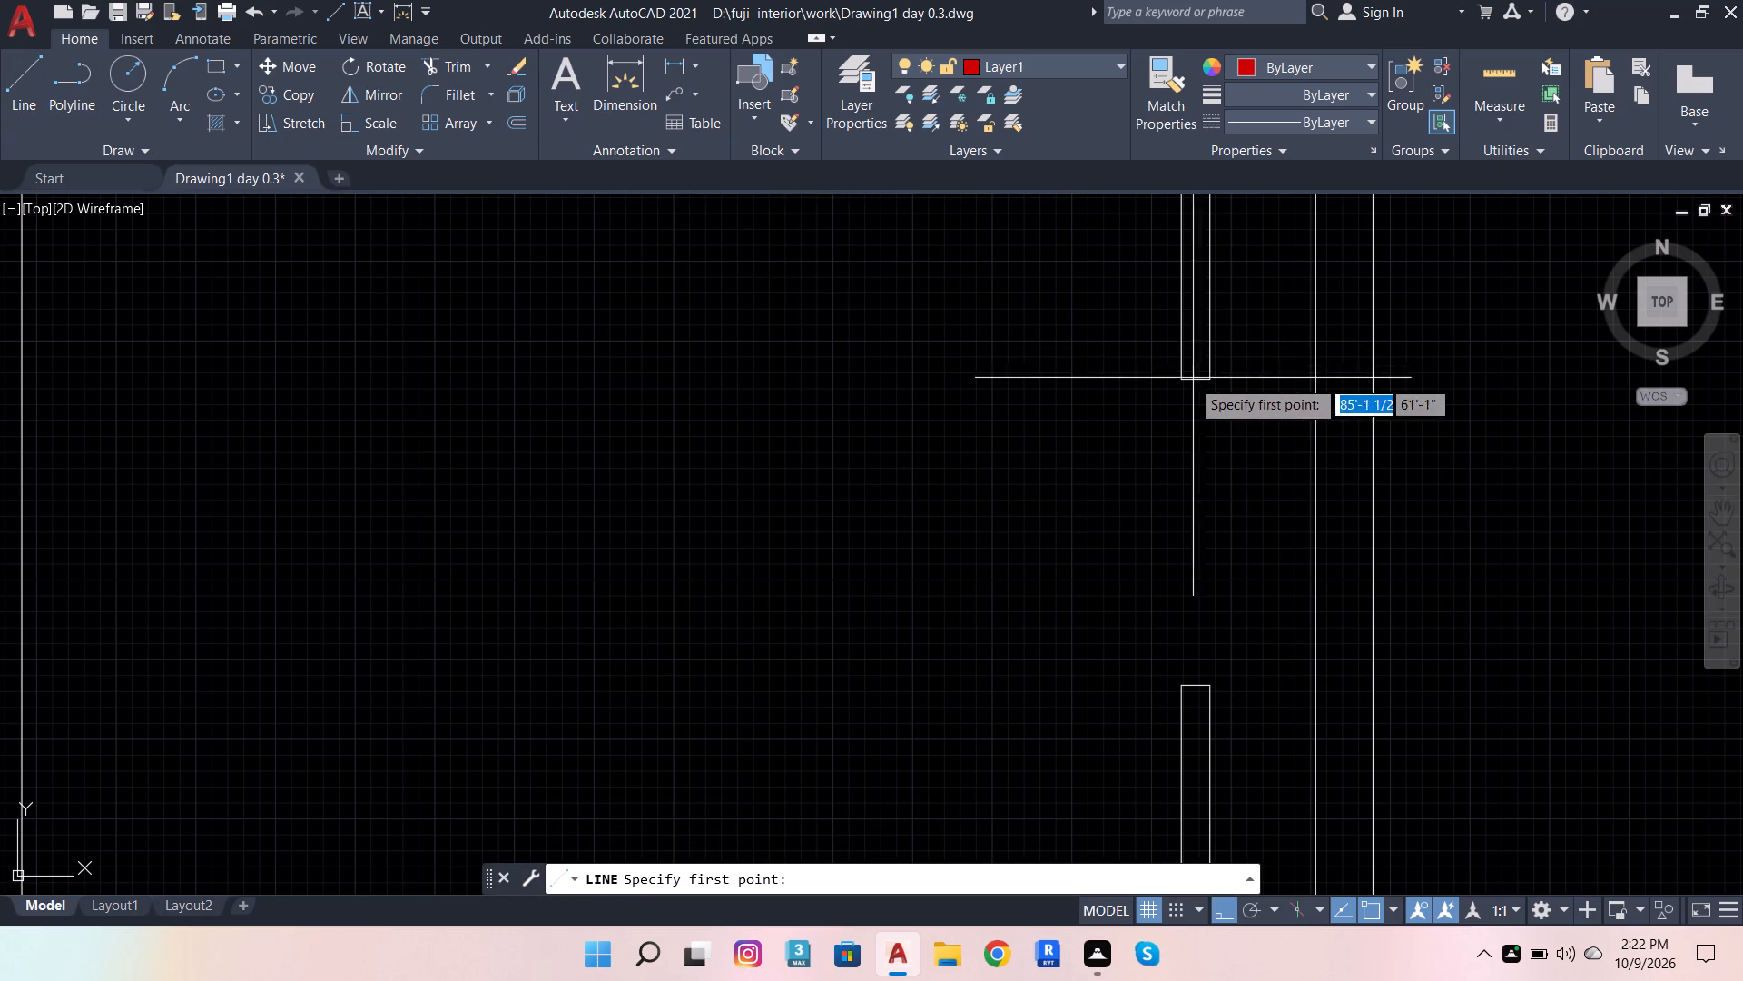
click(1211, 377)
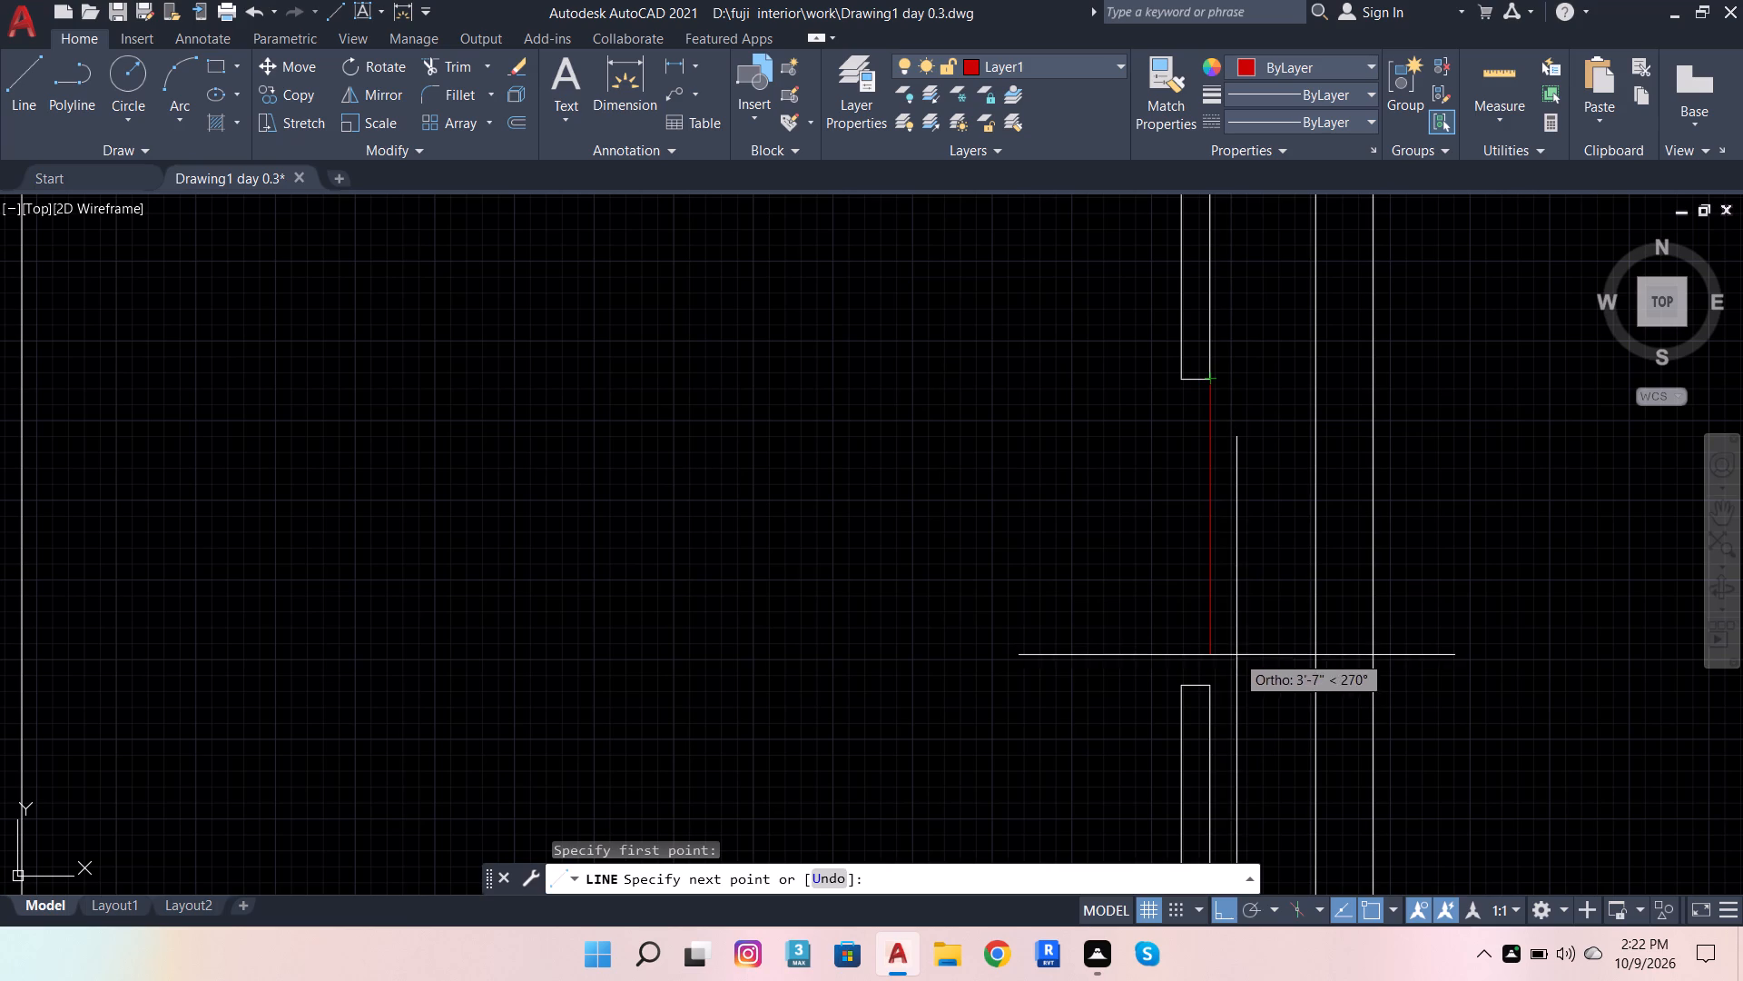
click(1214, 689)
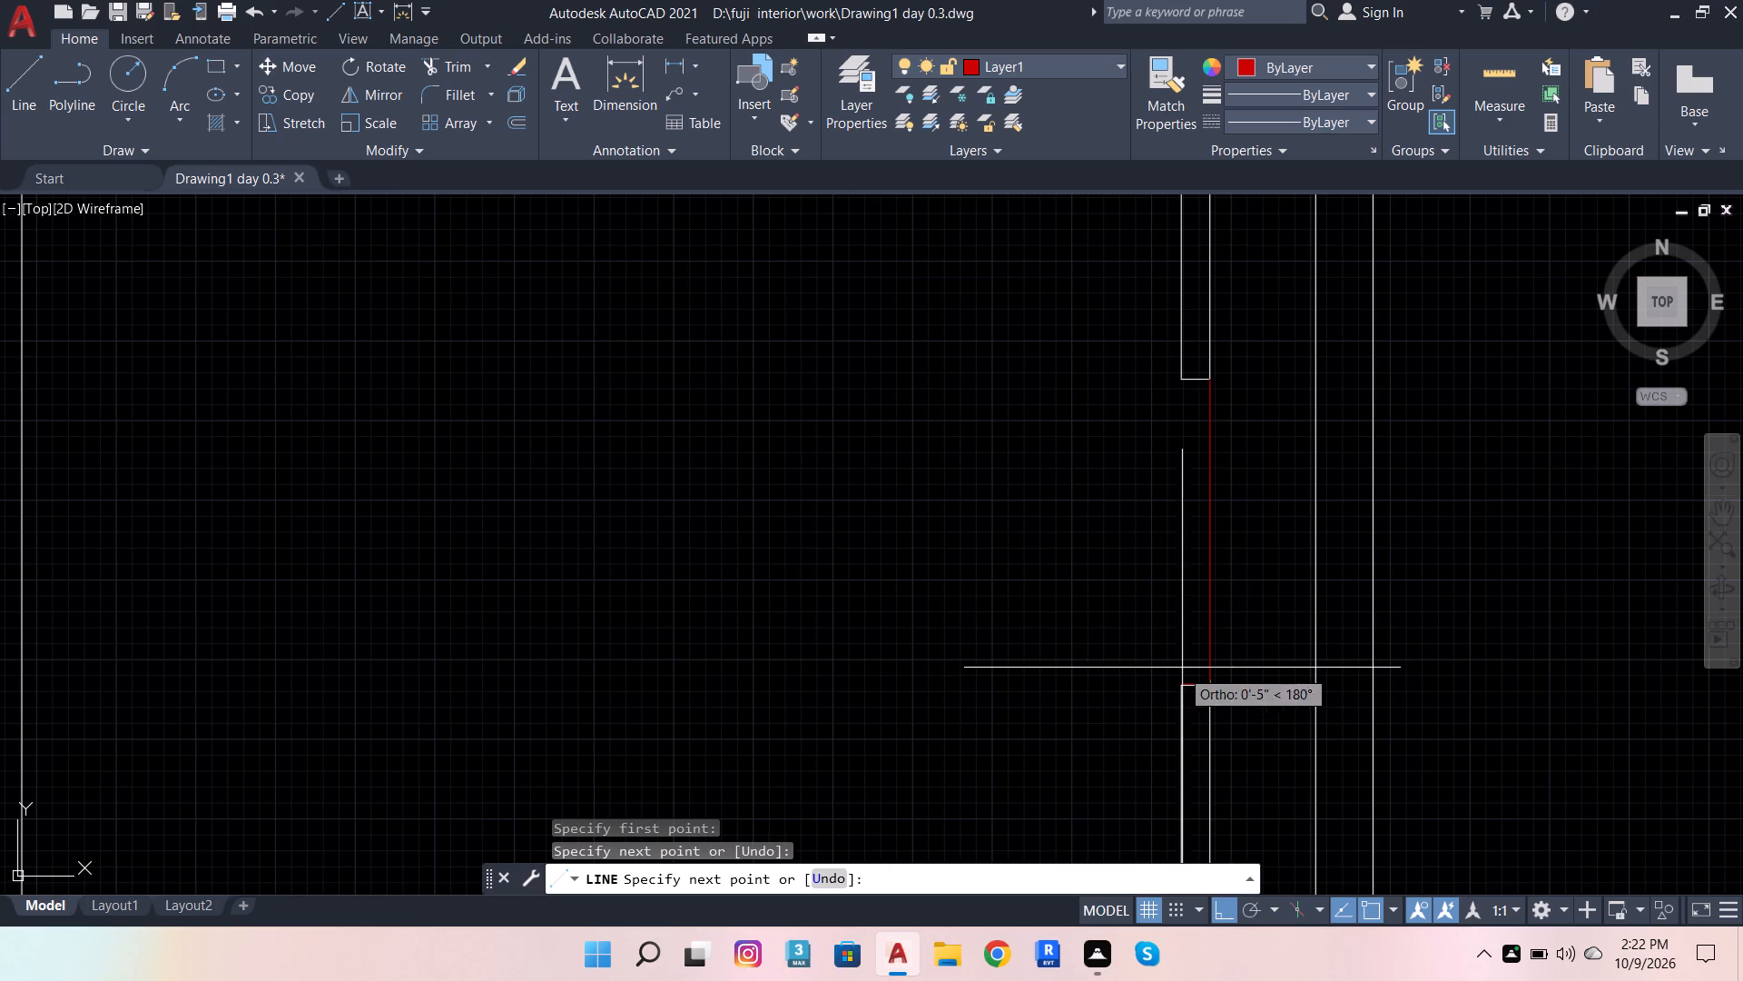
scroll(1186, 677, up, 3)
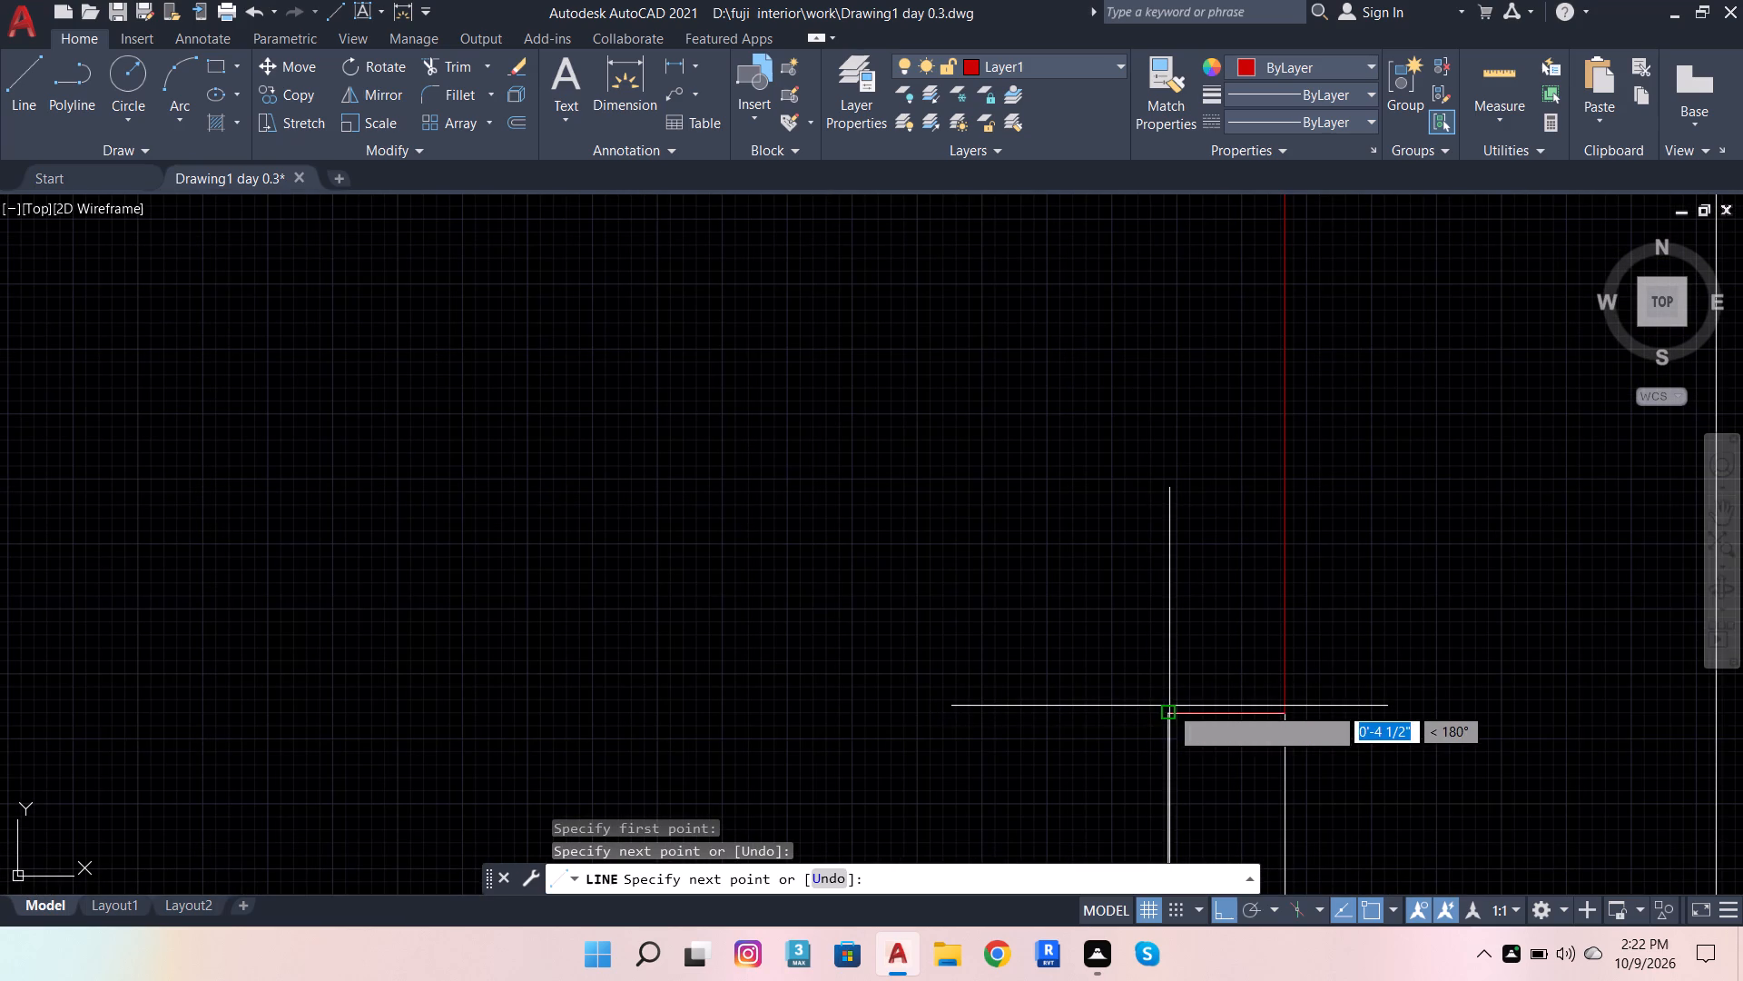
click(1168, 717)
scroll(1239, 759, down, 5)
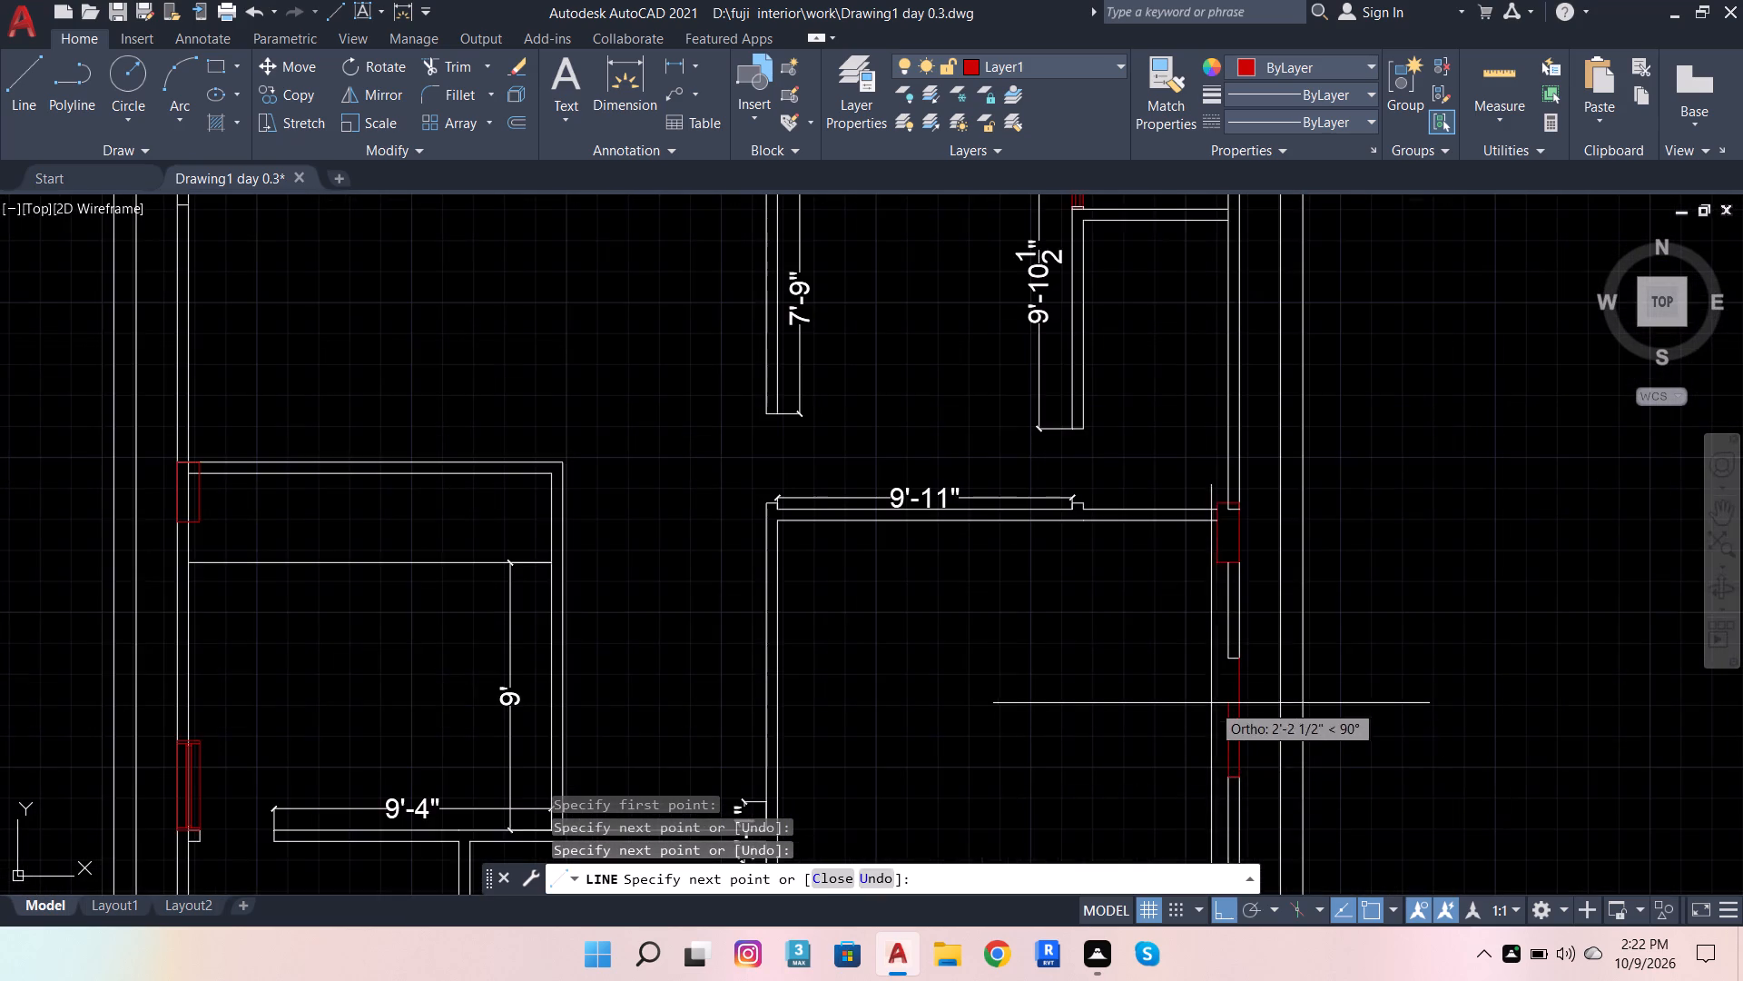
scroll(1216, 685, up, 3)
click(1255, 583)
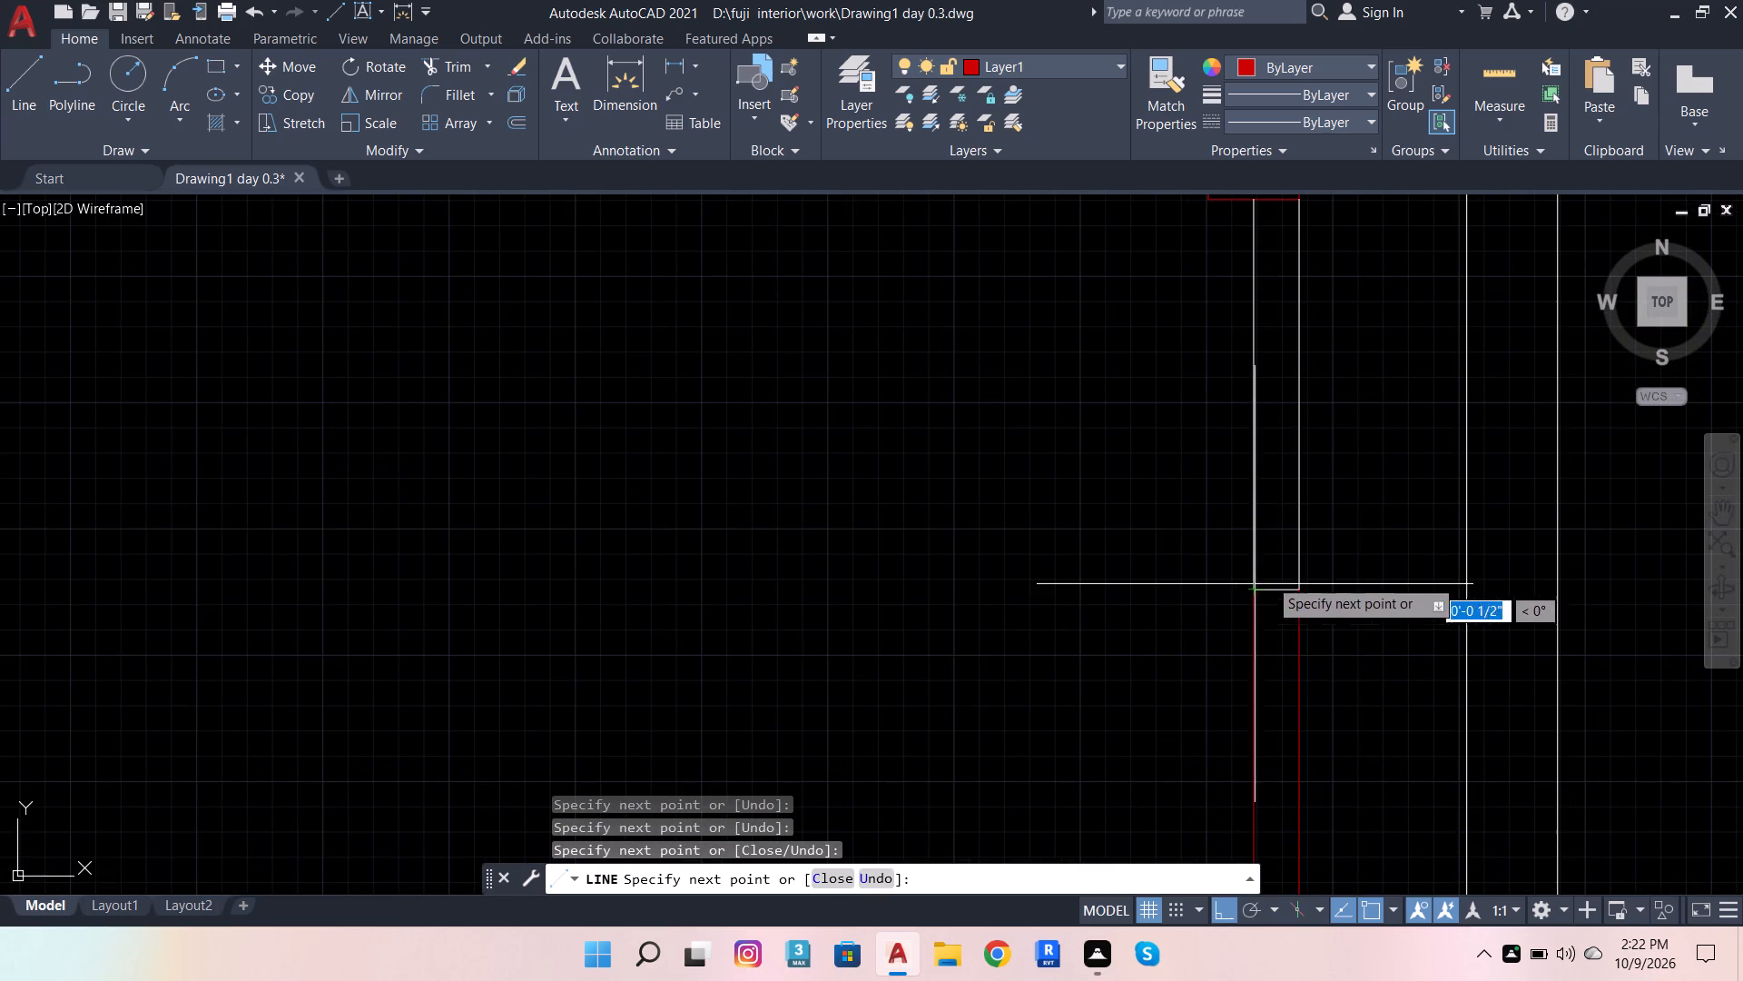
scroll(1349, 501, down, 2)
scroll(1307, 535, up, 4)
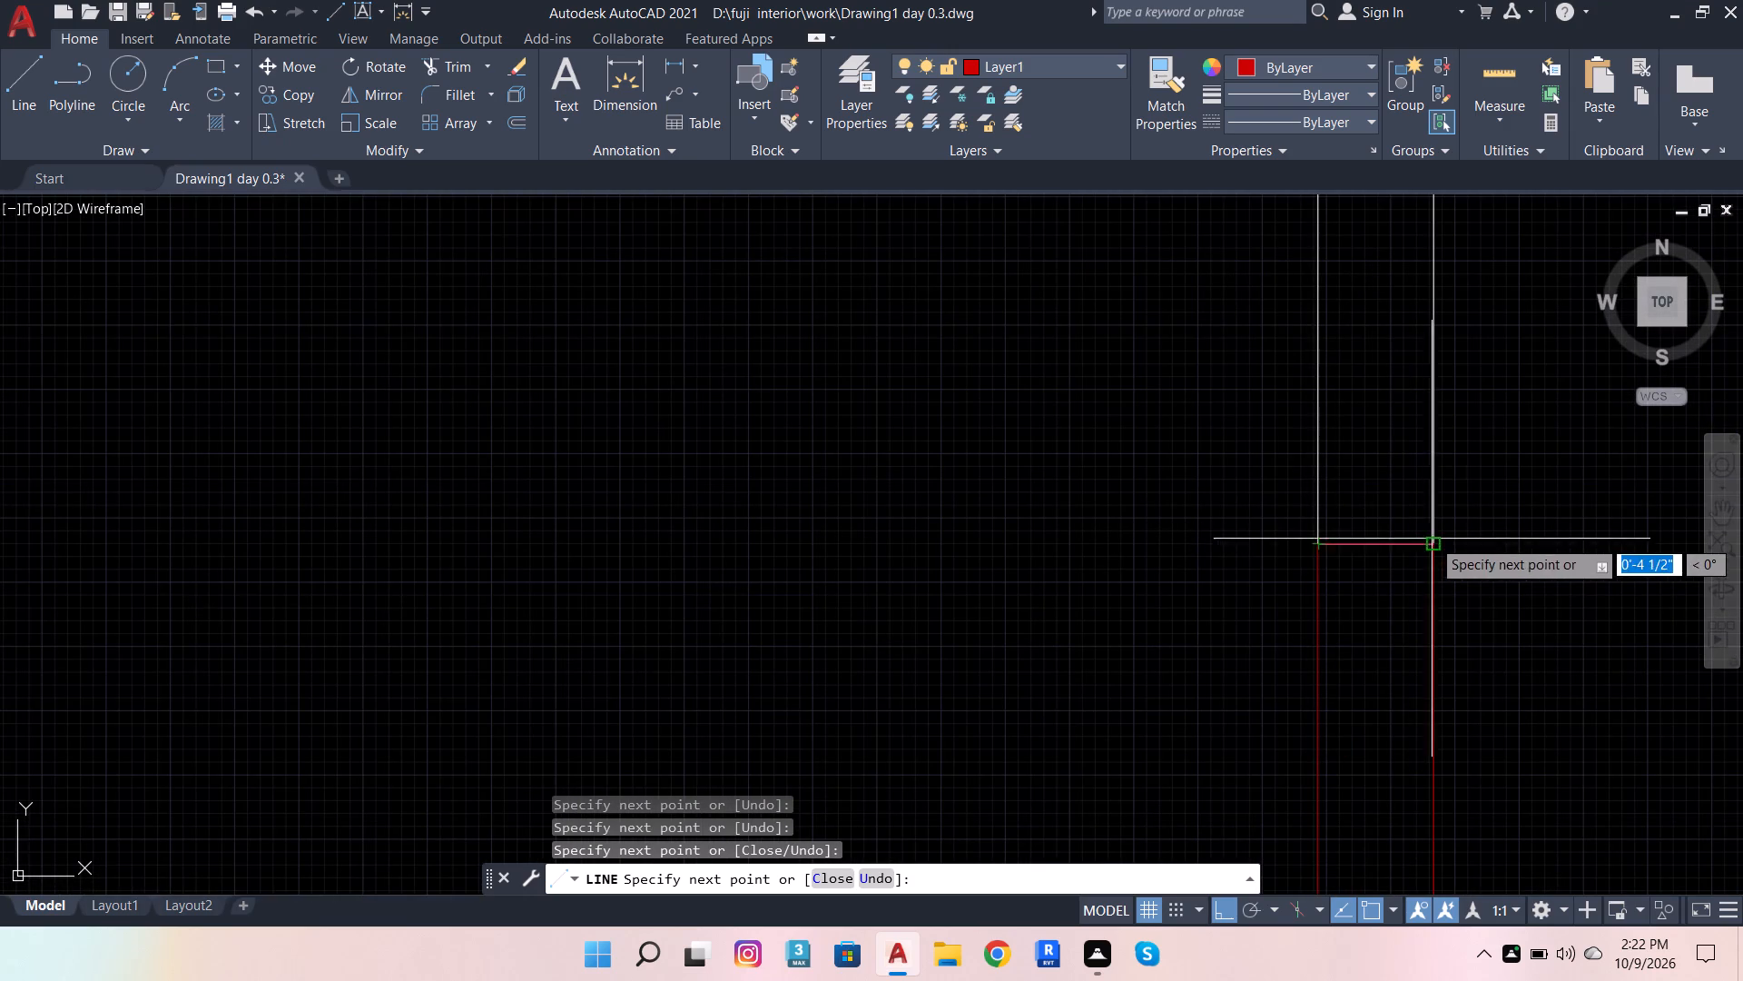
click(1436, 538)
key(space)
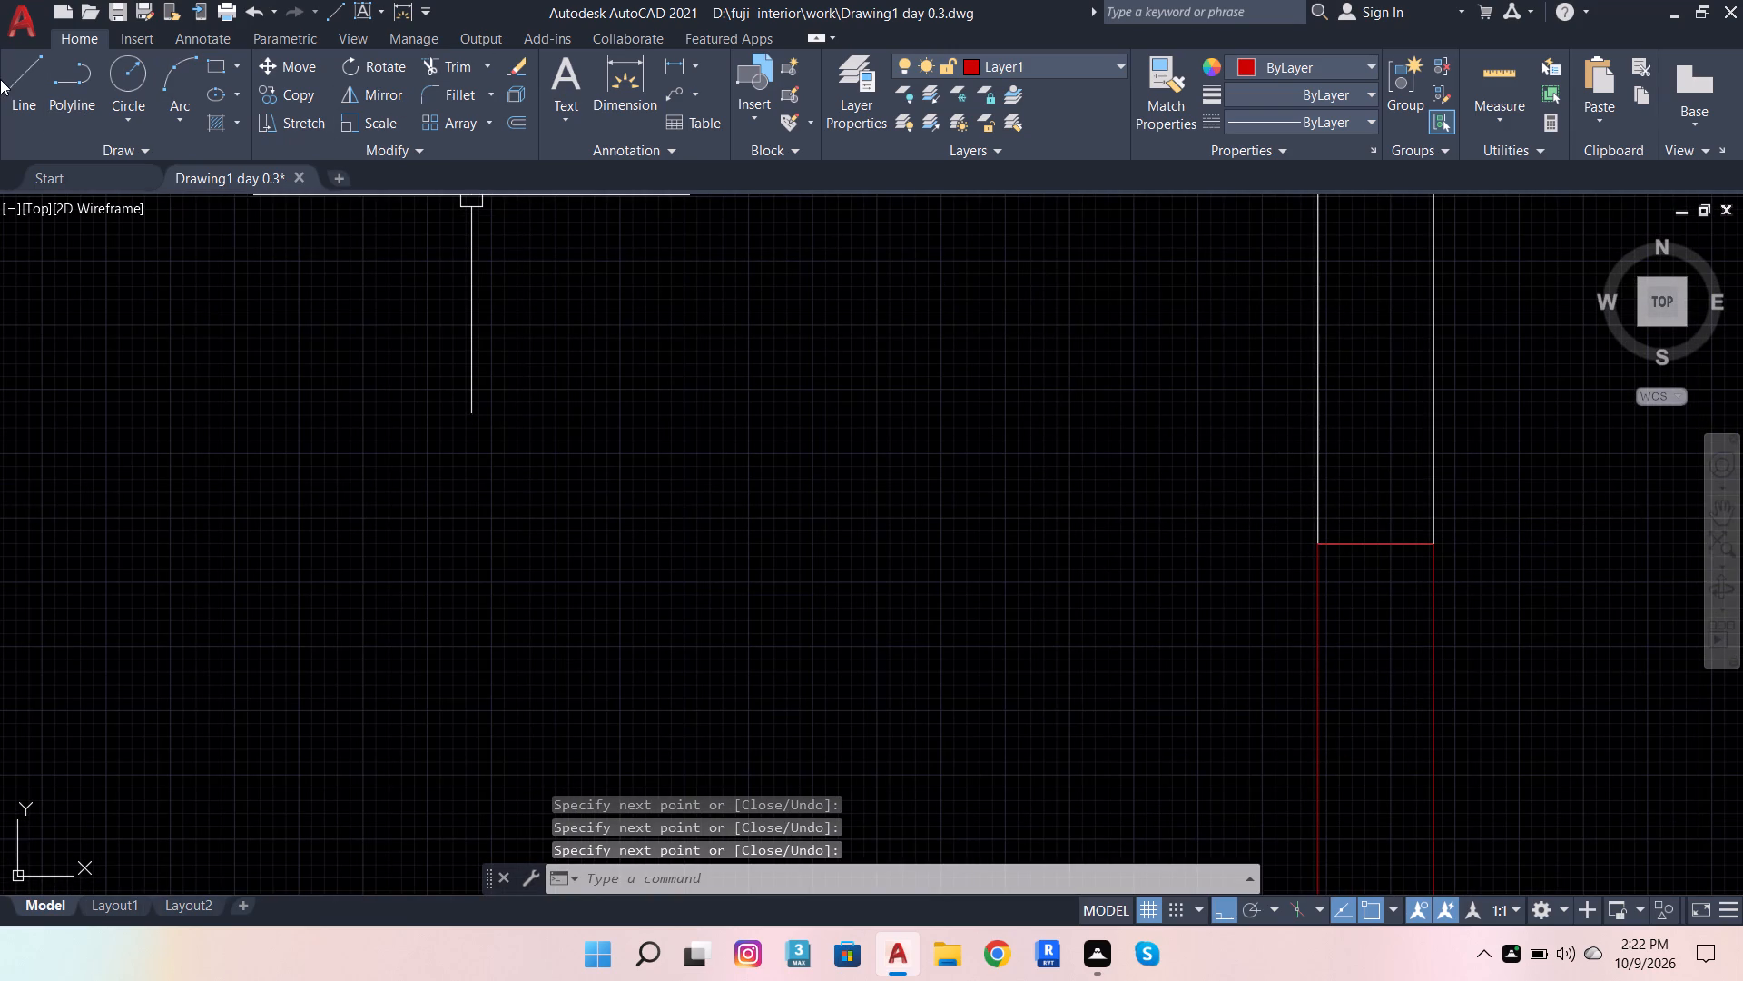
Draw a vertical centre line from the midpoint of the window's upper end line down past its lower end line.
click(28, 78)
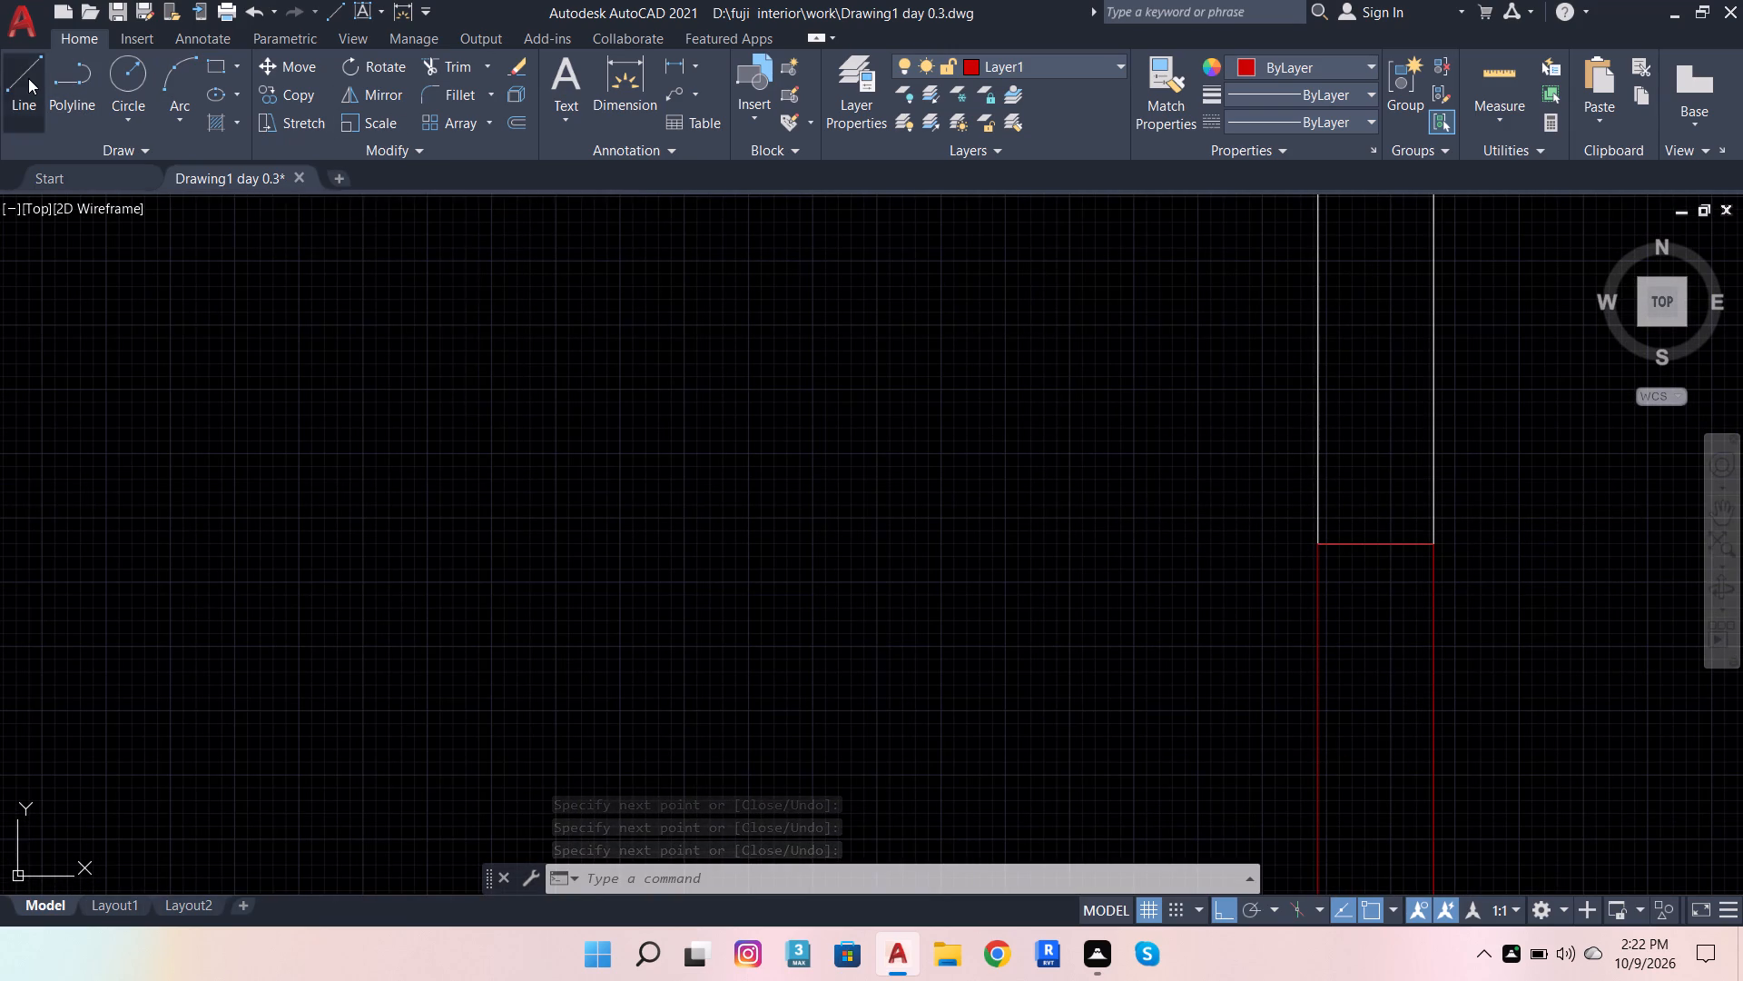
scroll(919, 264, down, 2)
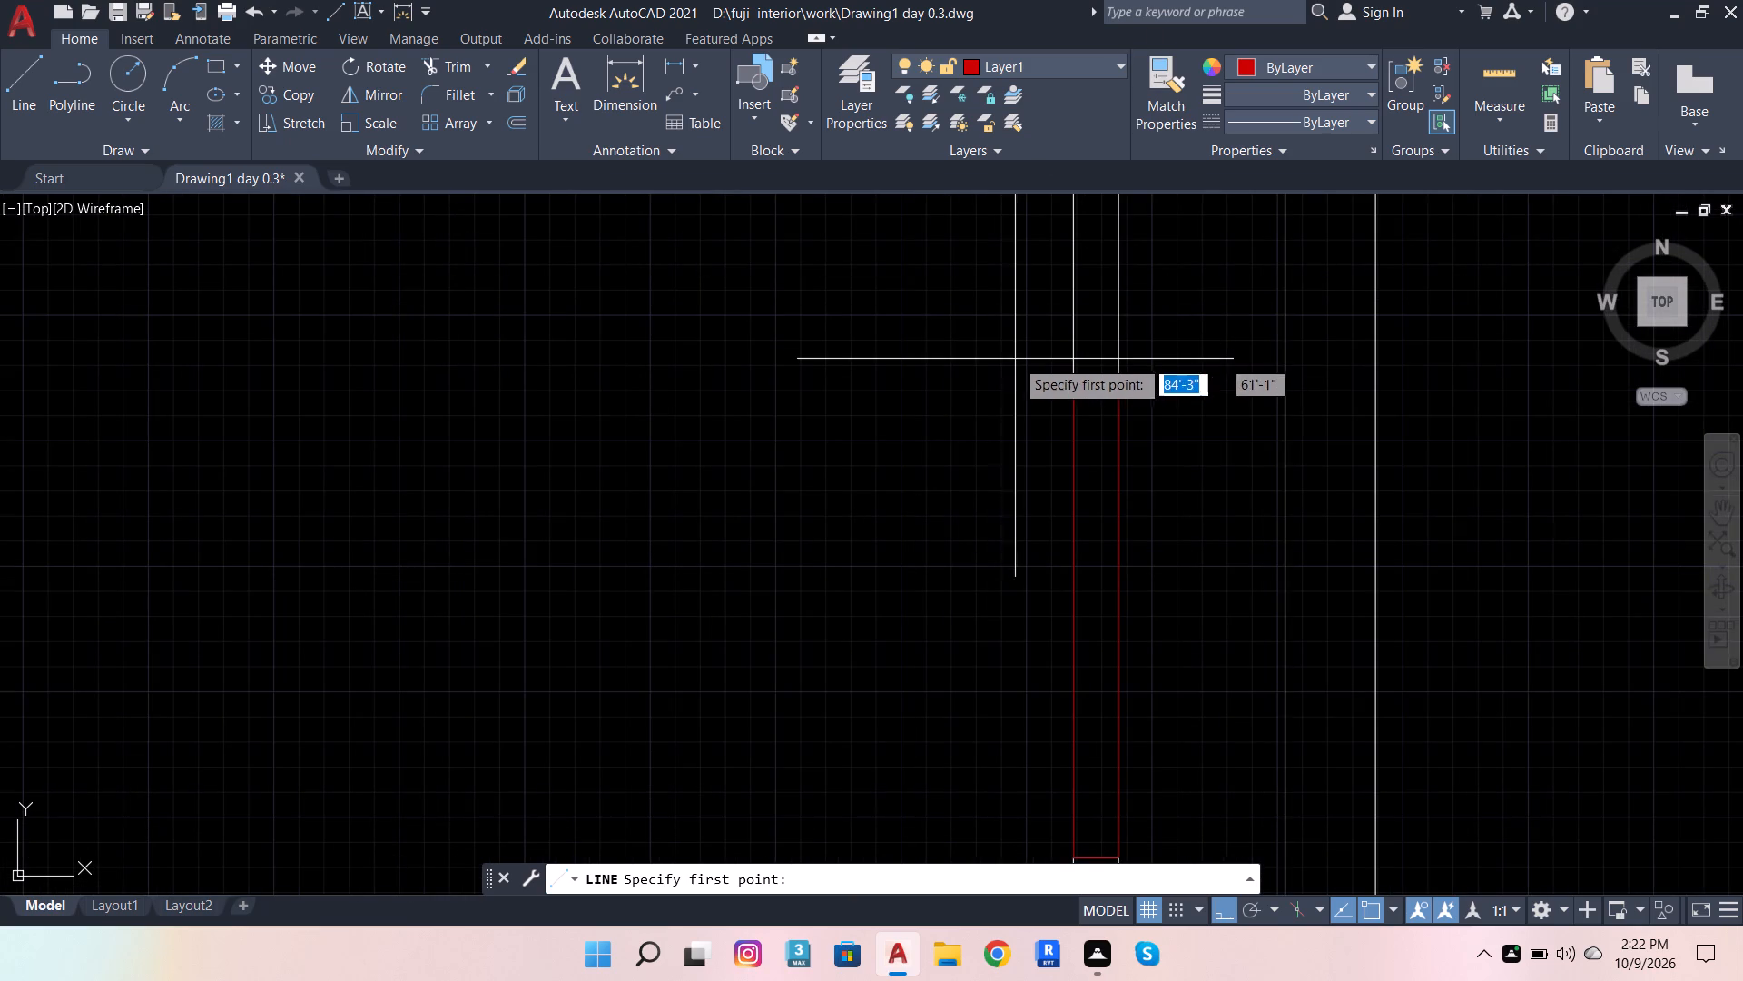
shift+right_click(1019, 362)
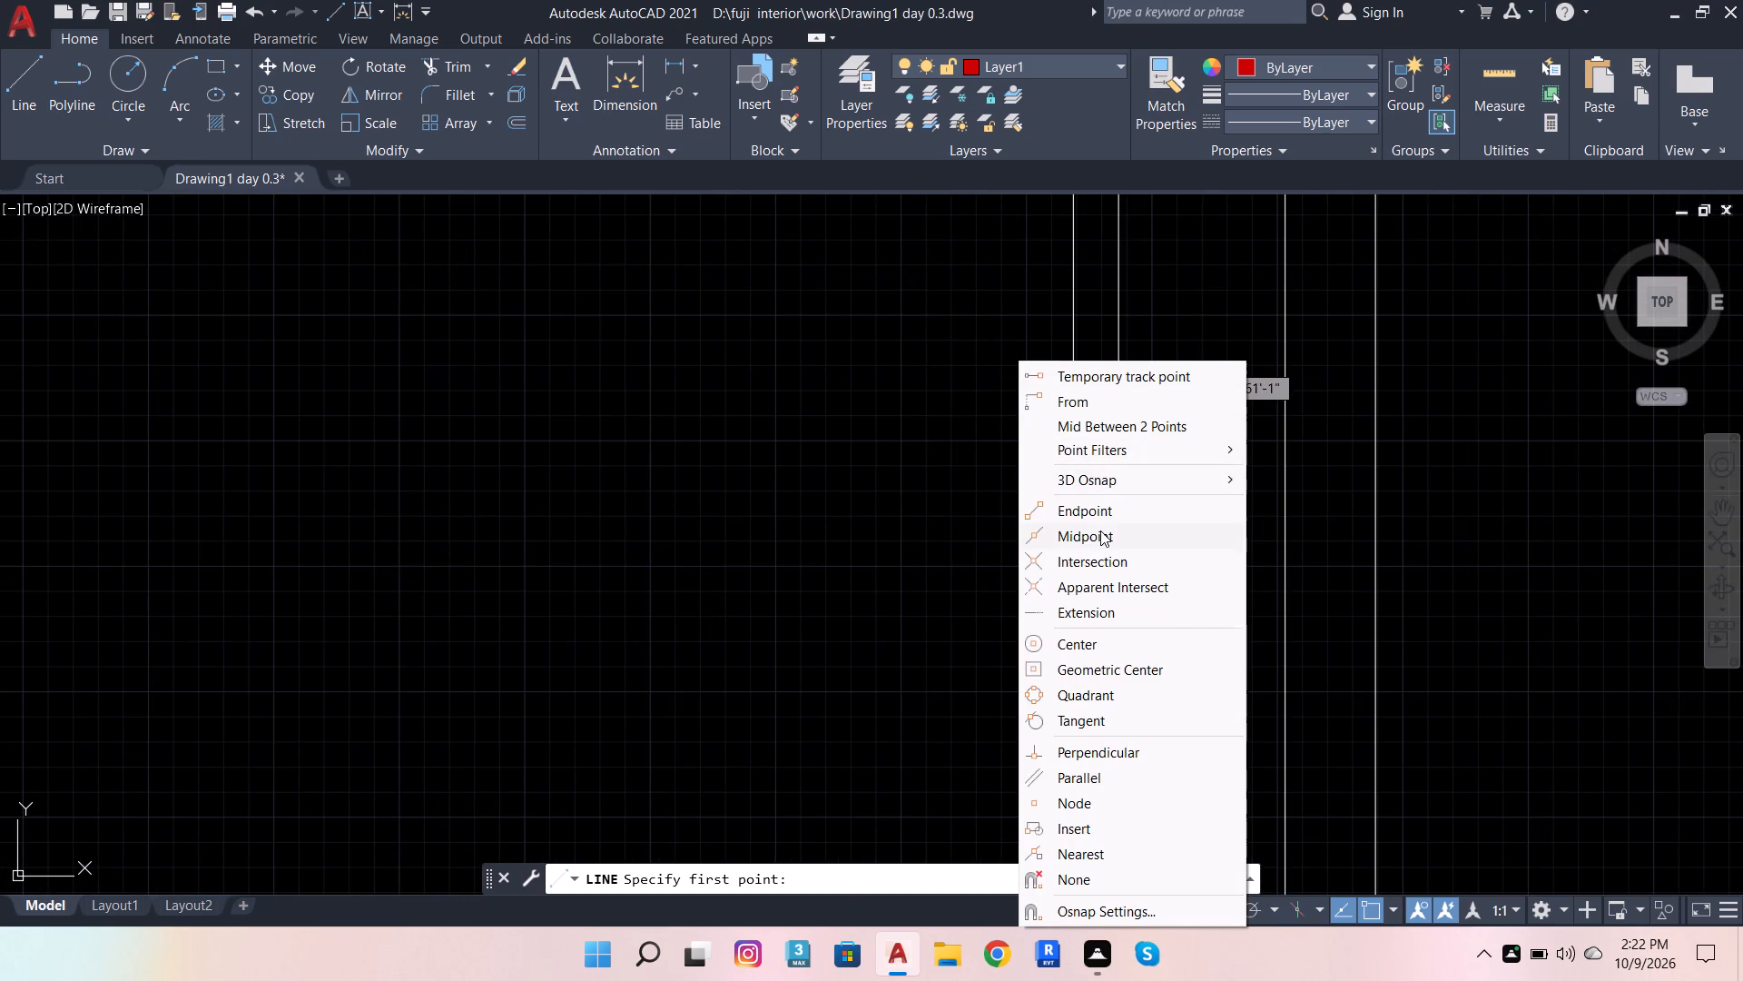
click(1100, 532)
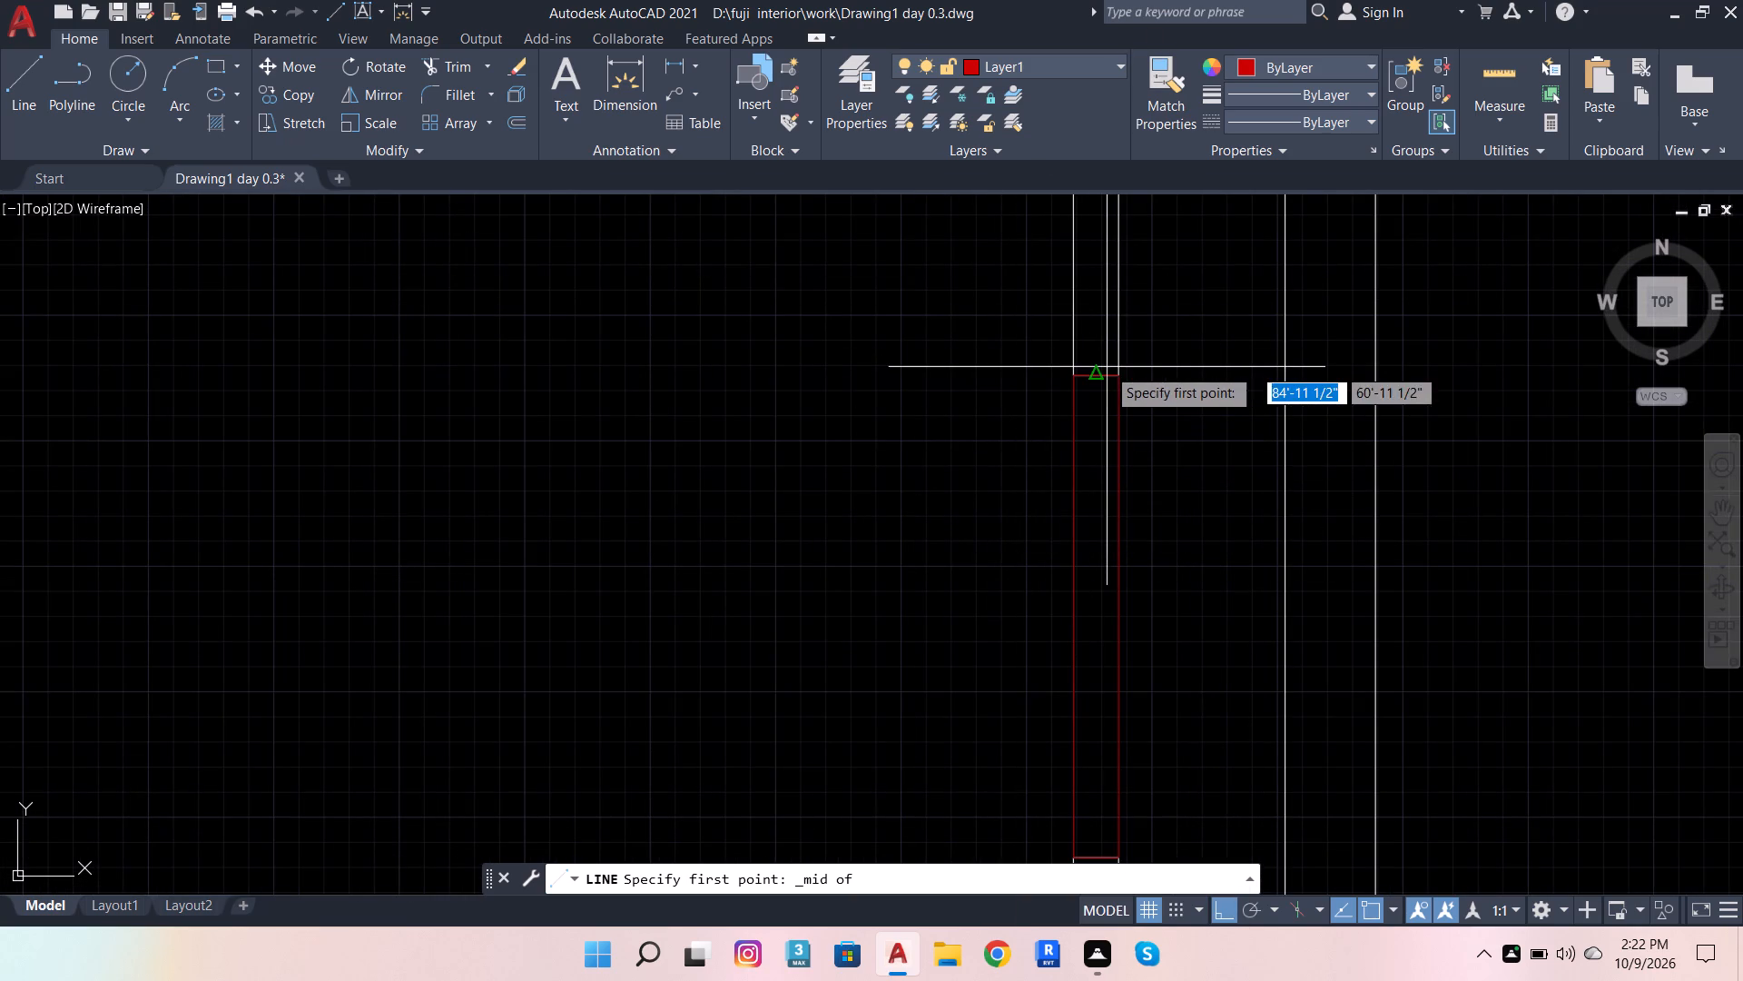
click(1098, 374)
scroll(1171, 248, down, 3)
scroll(1169, 326, up, 2)
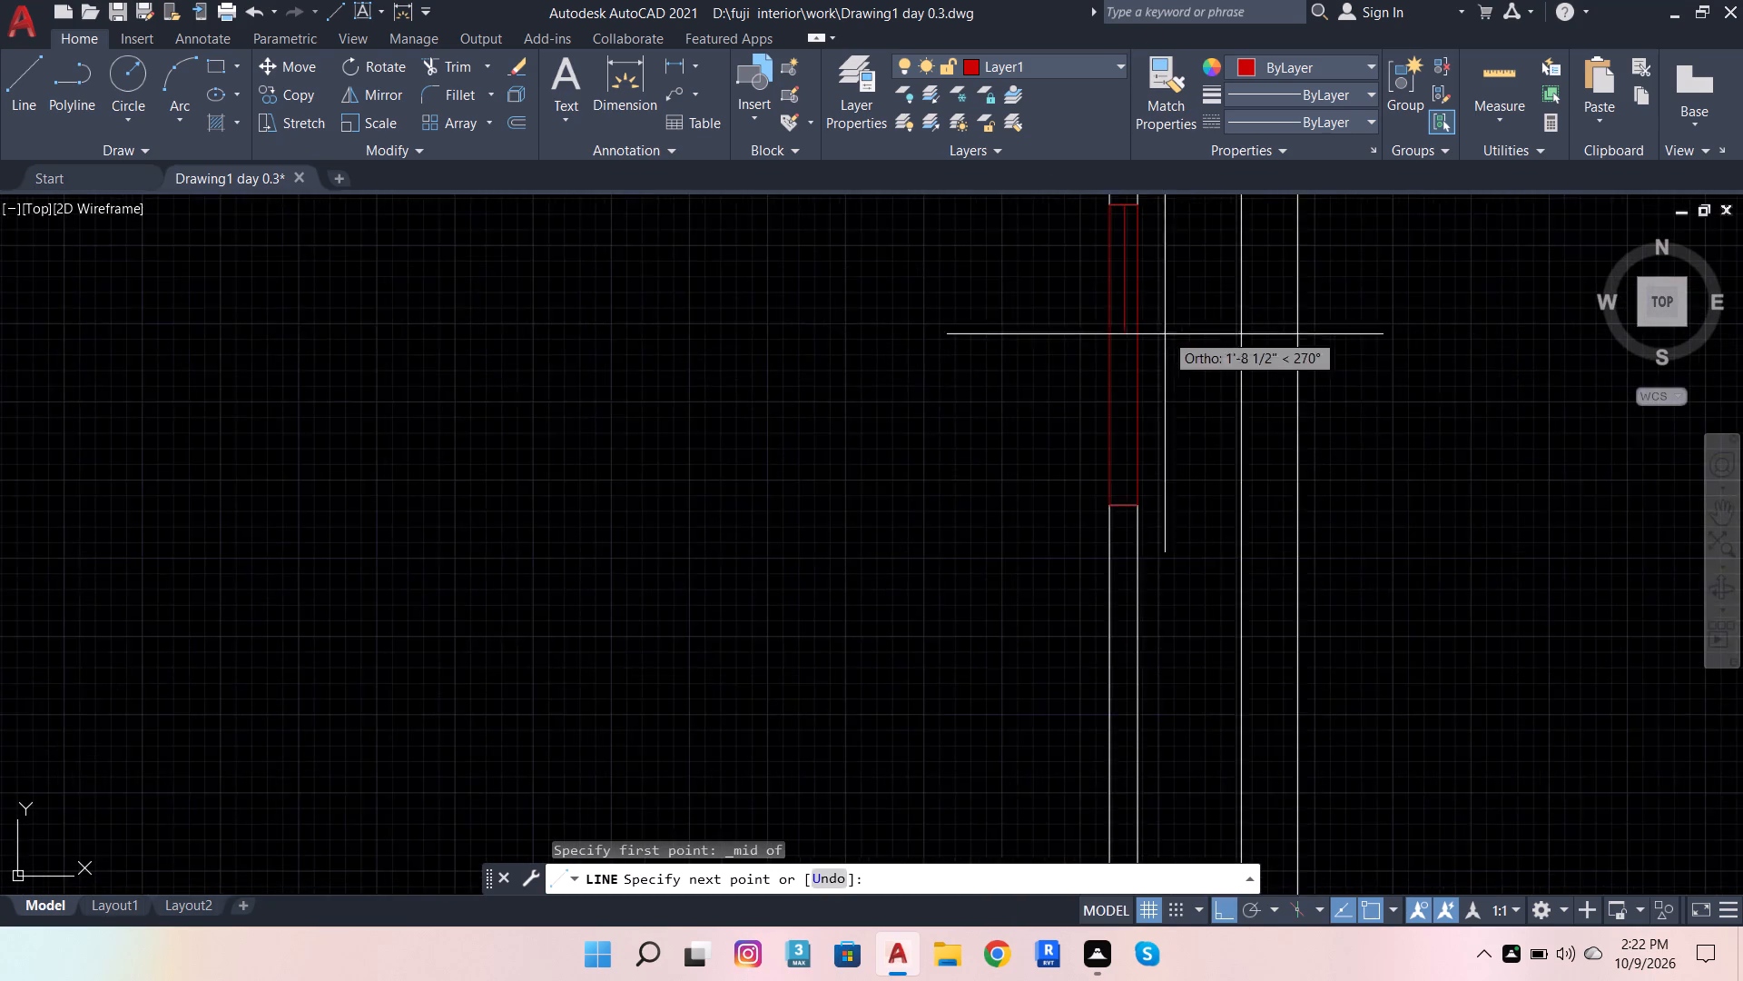
scroll(1160, 340, up, 1)
scroll(1133, 622, up, 3)
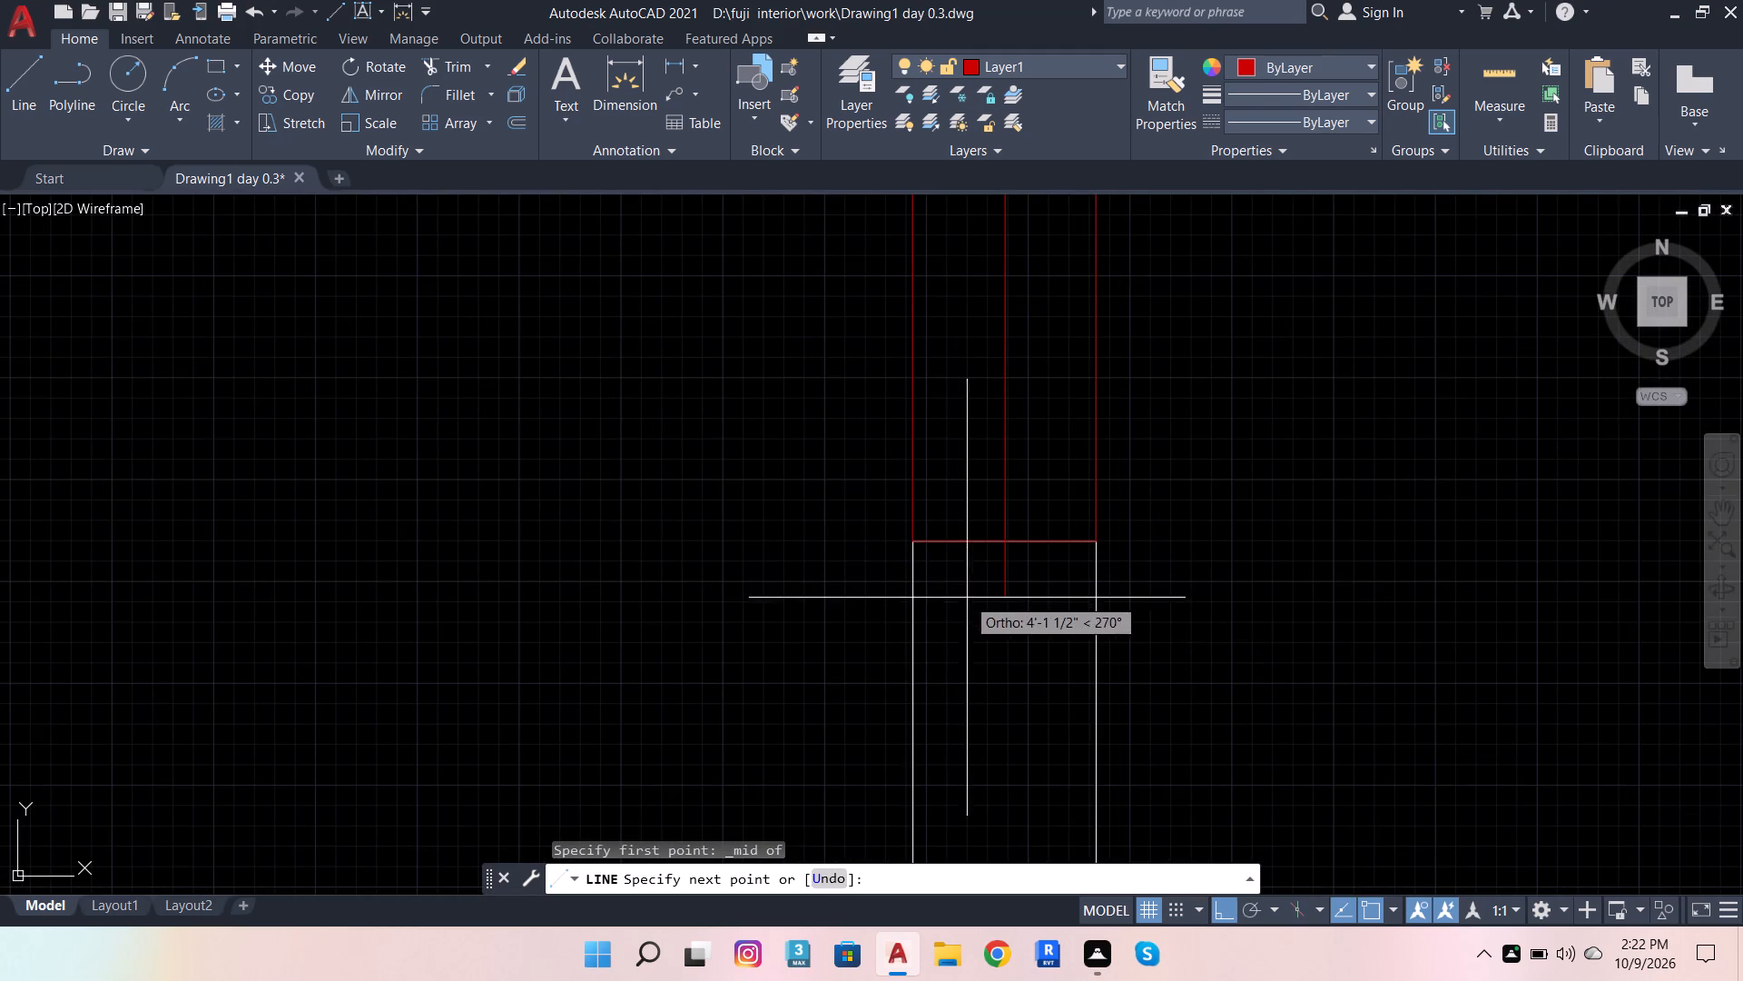
click(1005, 629)
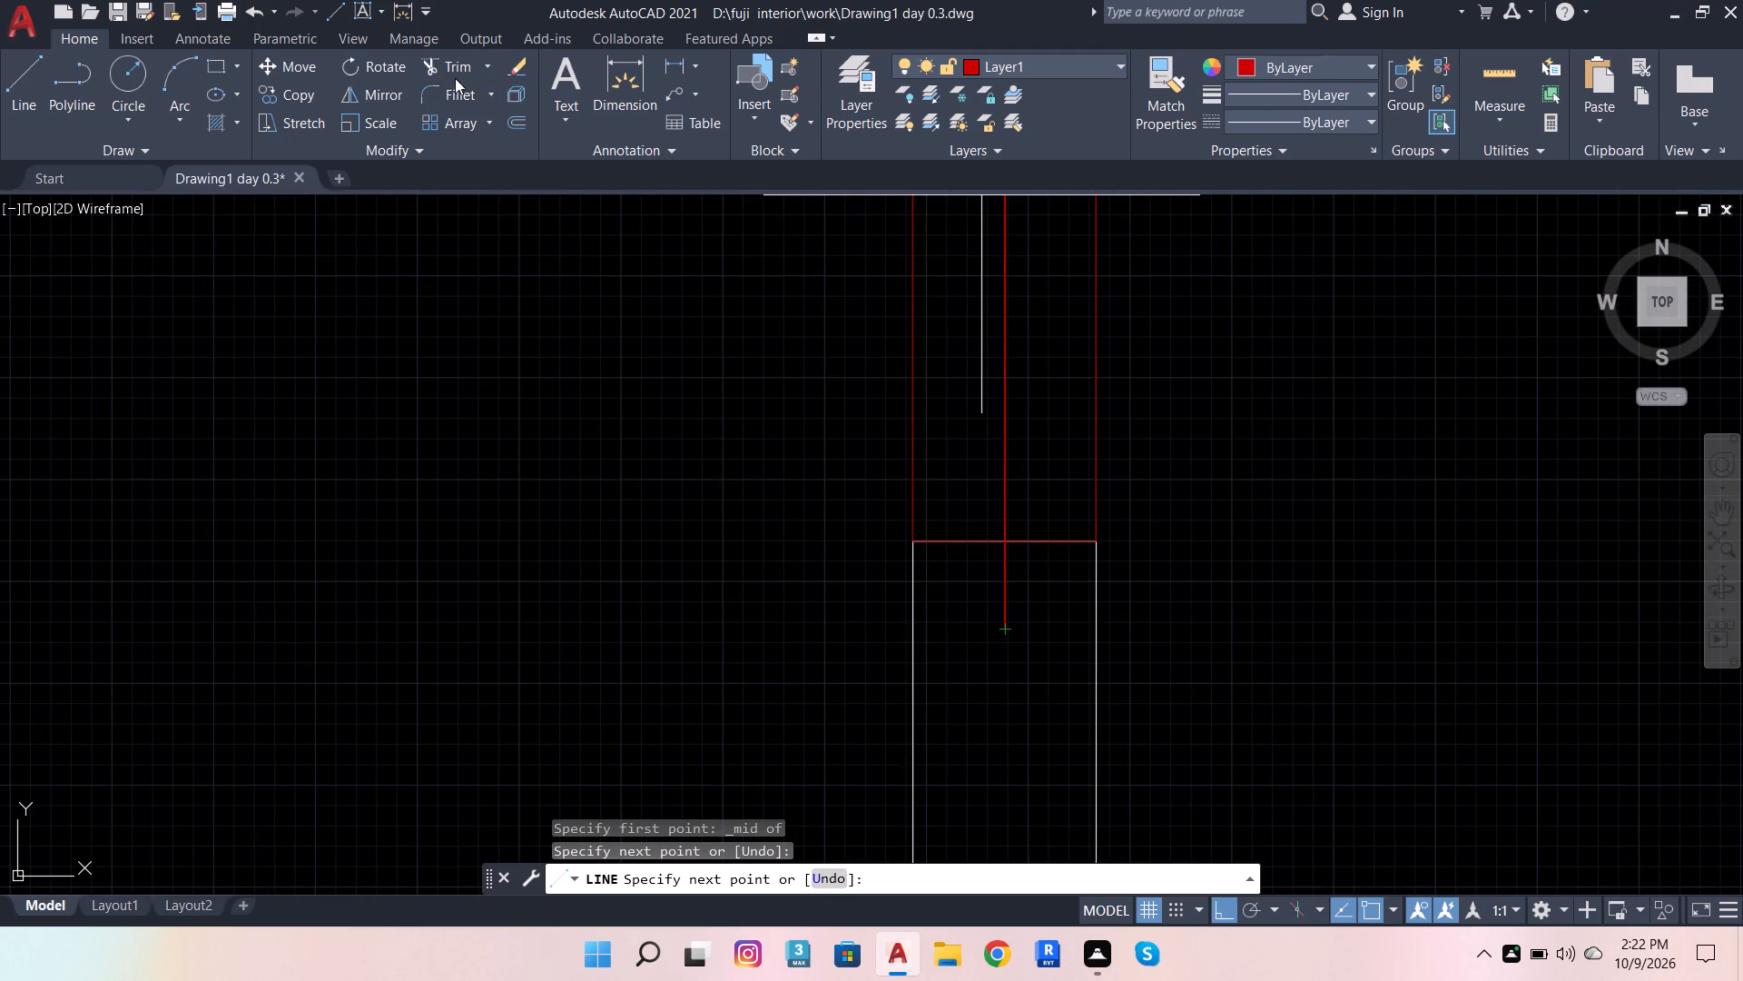
Trim the centre line's end projecting below the window's lower end line.
click(459, 75)
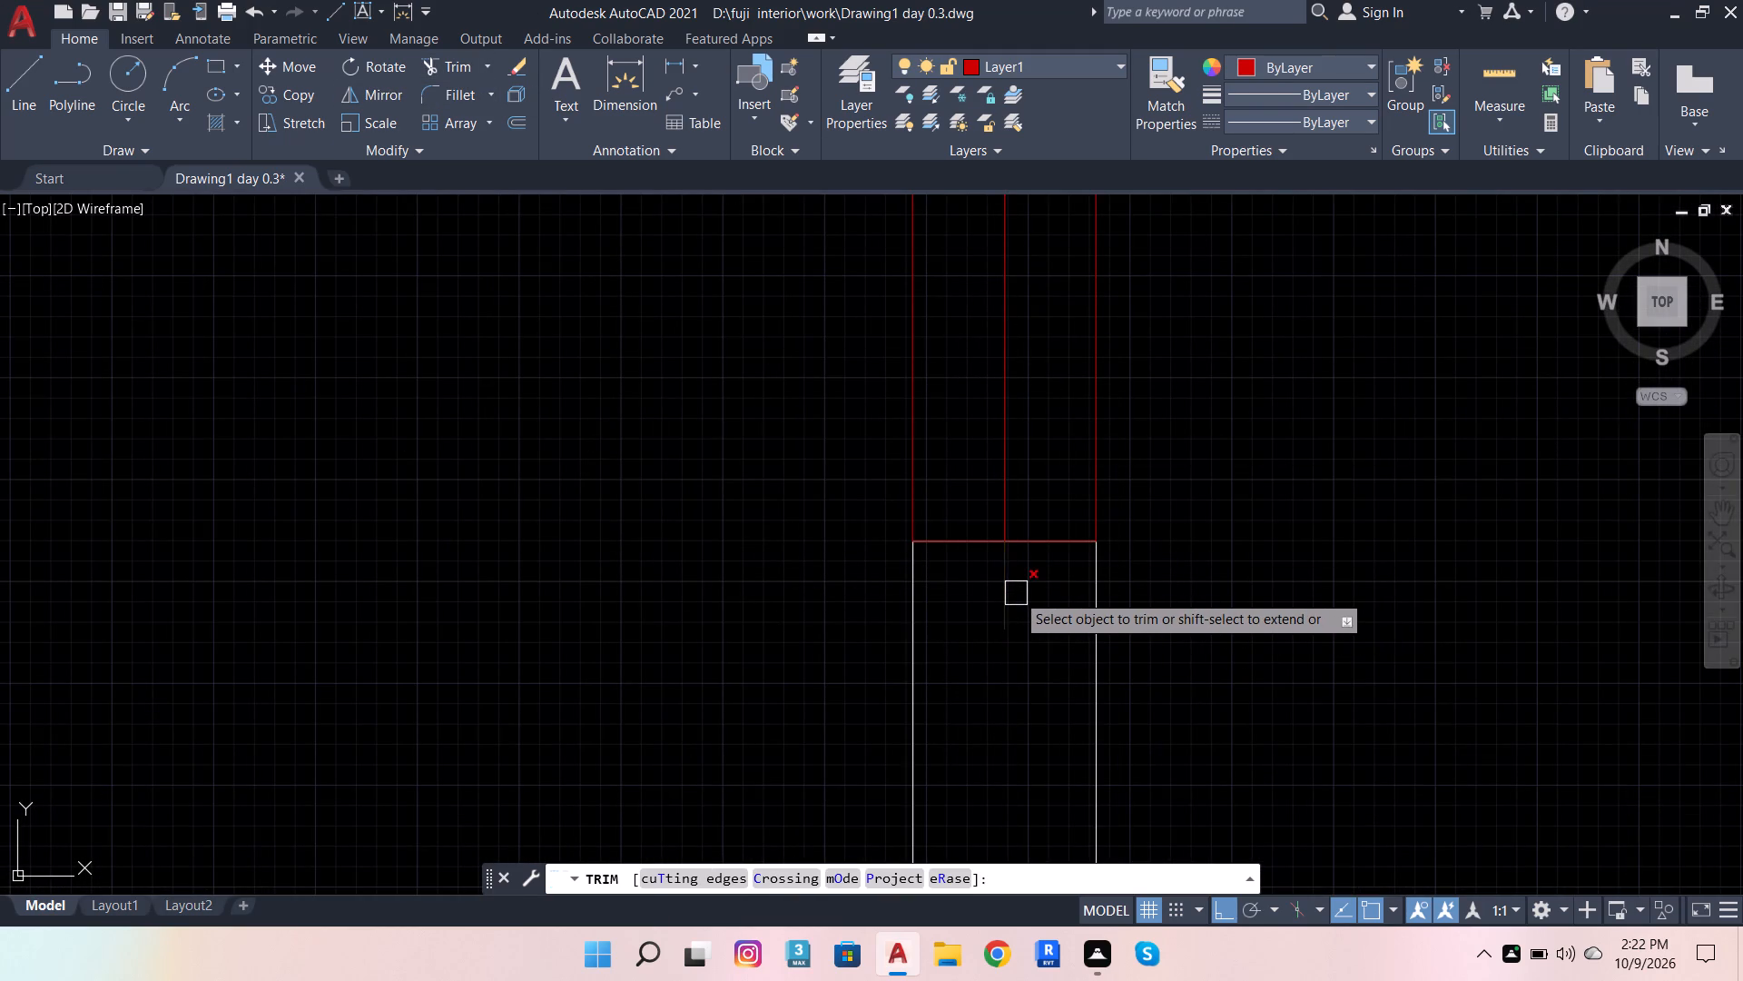
click(1016, 593)
scroll(1003, 624, down, 2)
key(Escape)
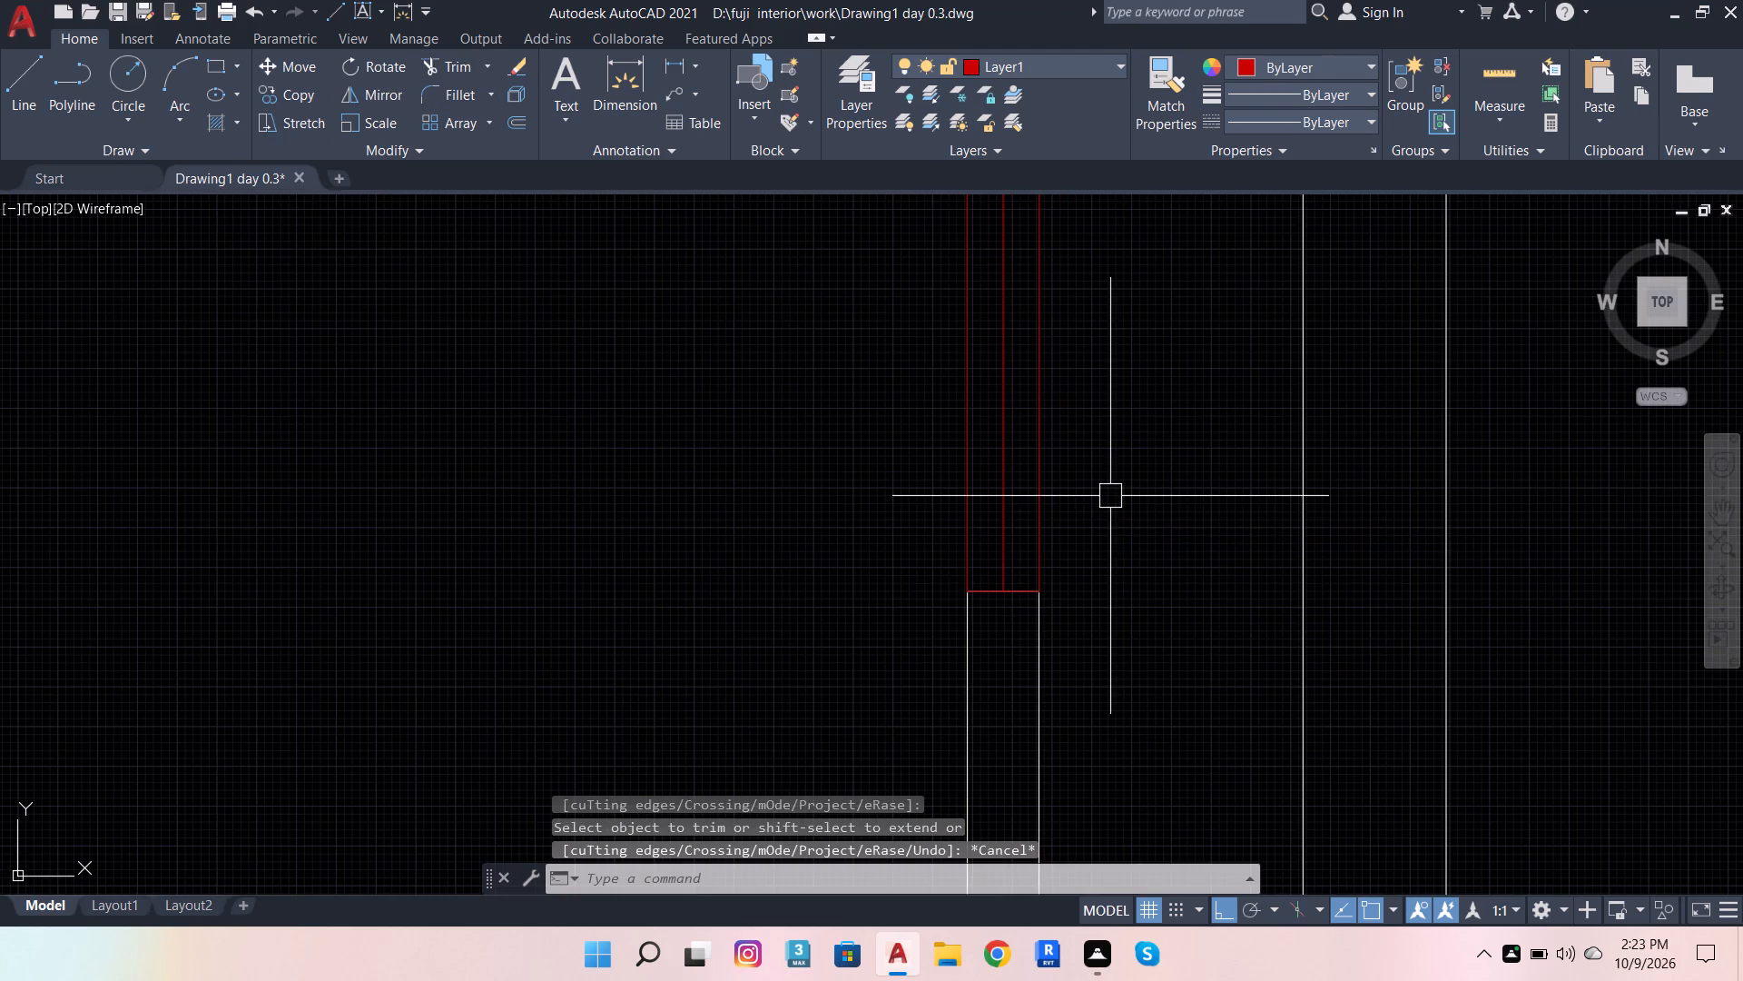
Offset the window's red lower end line 1" upward into the opening.
scroll(1006, 593, up, 4)
click(1056, 570)
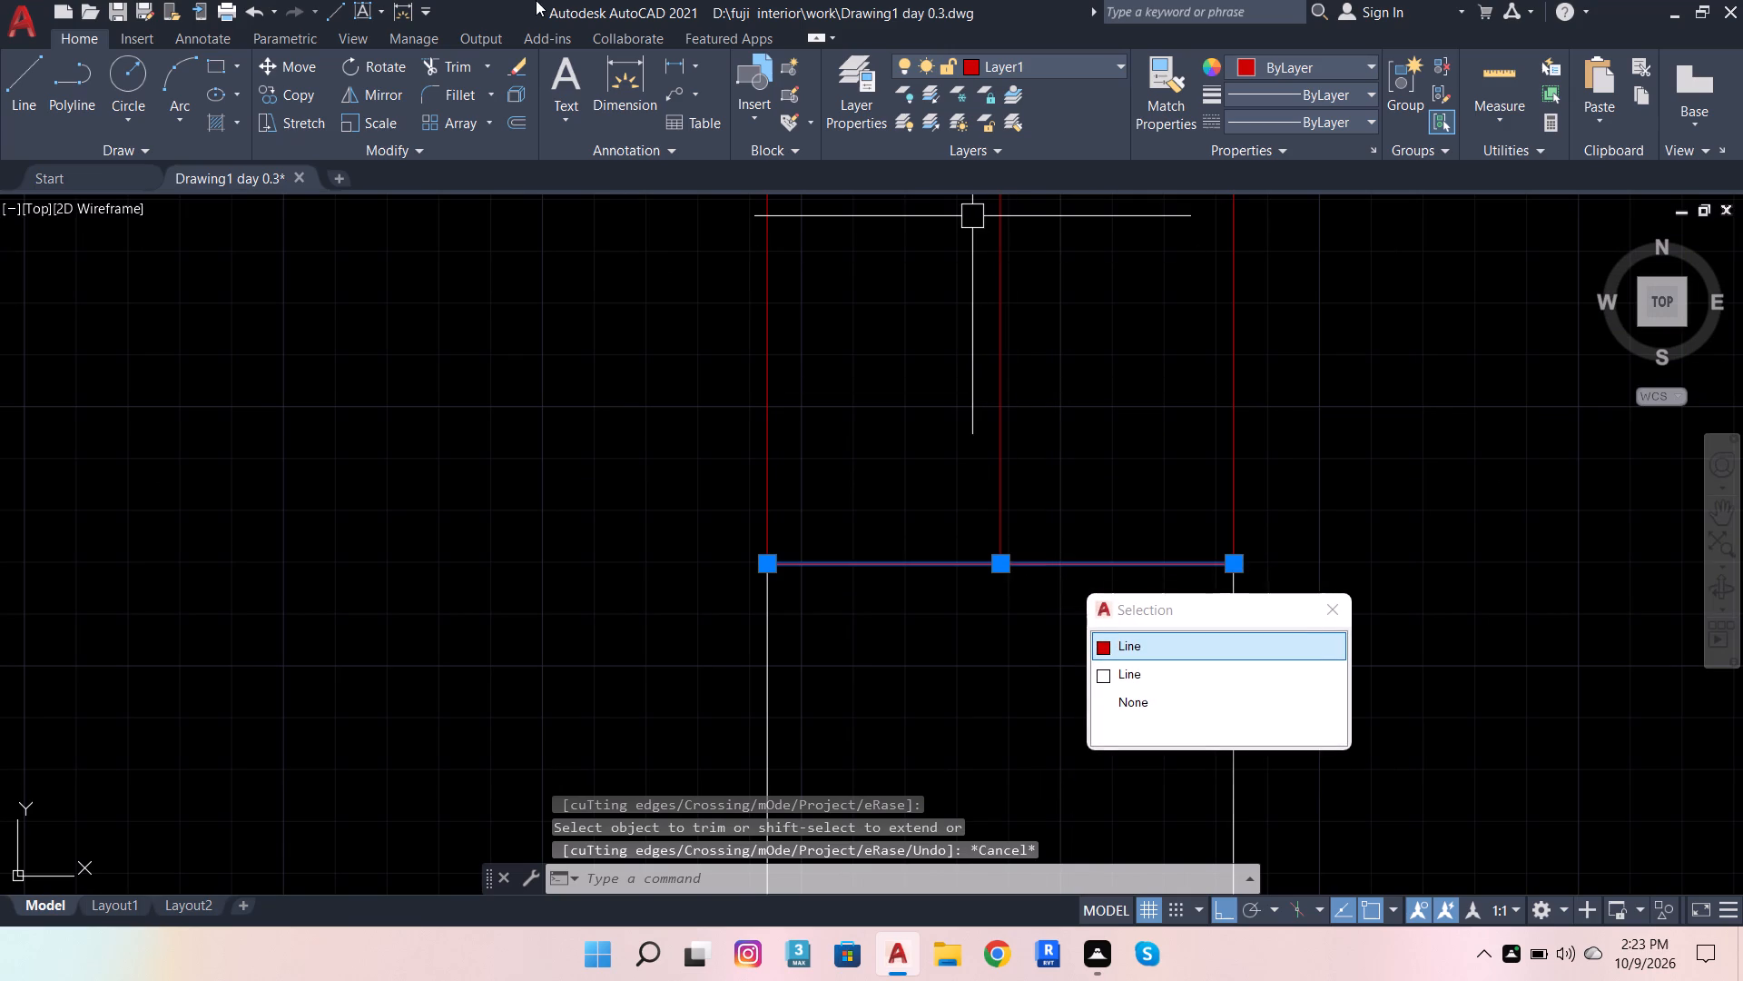
click(518, 122)
click(776, 562)
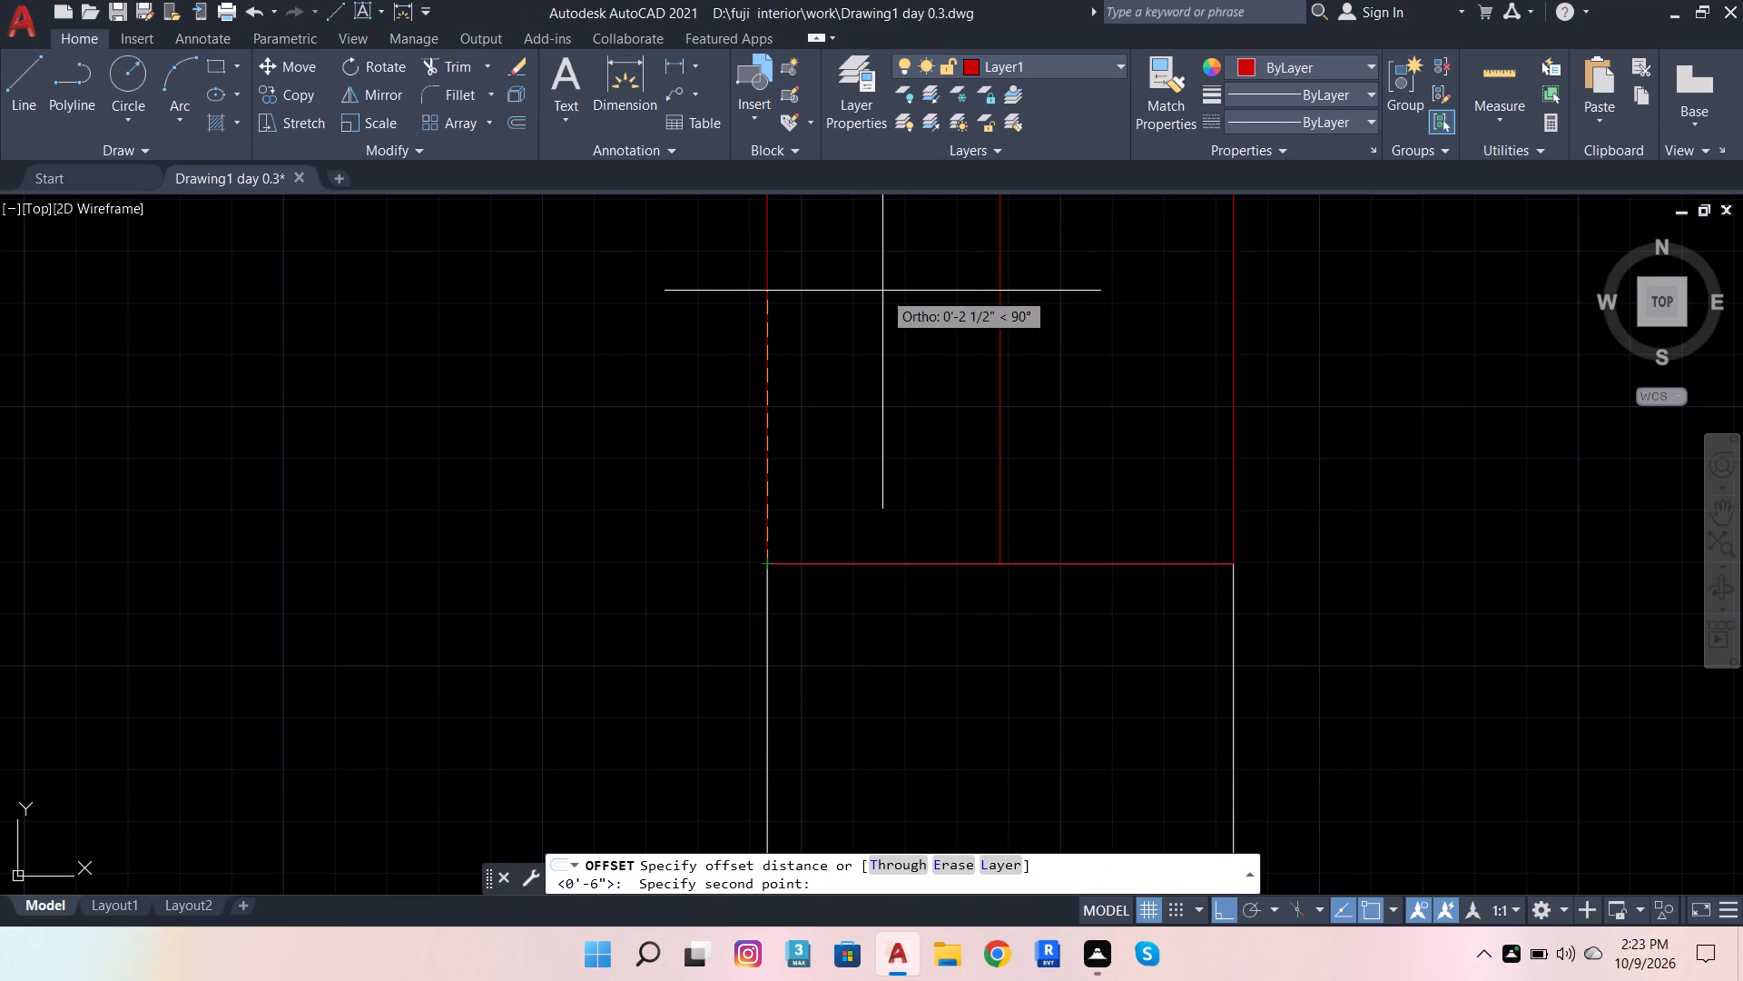
key(1)
key(Return)
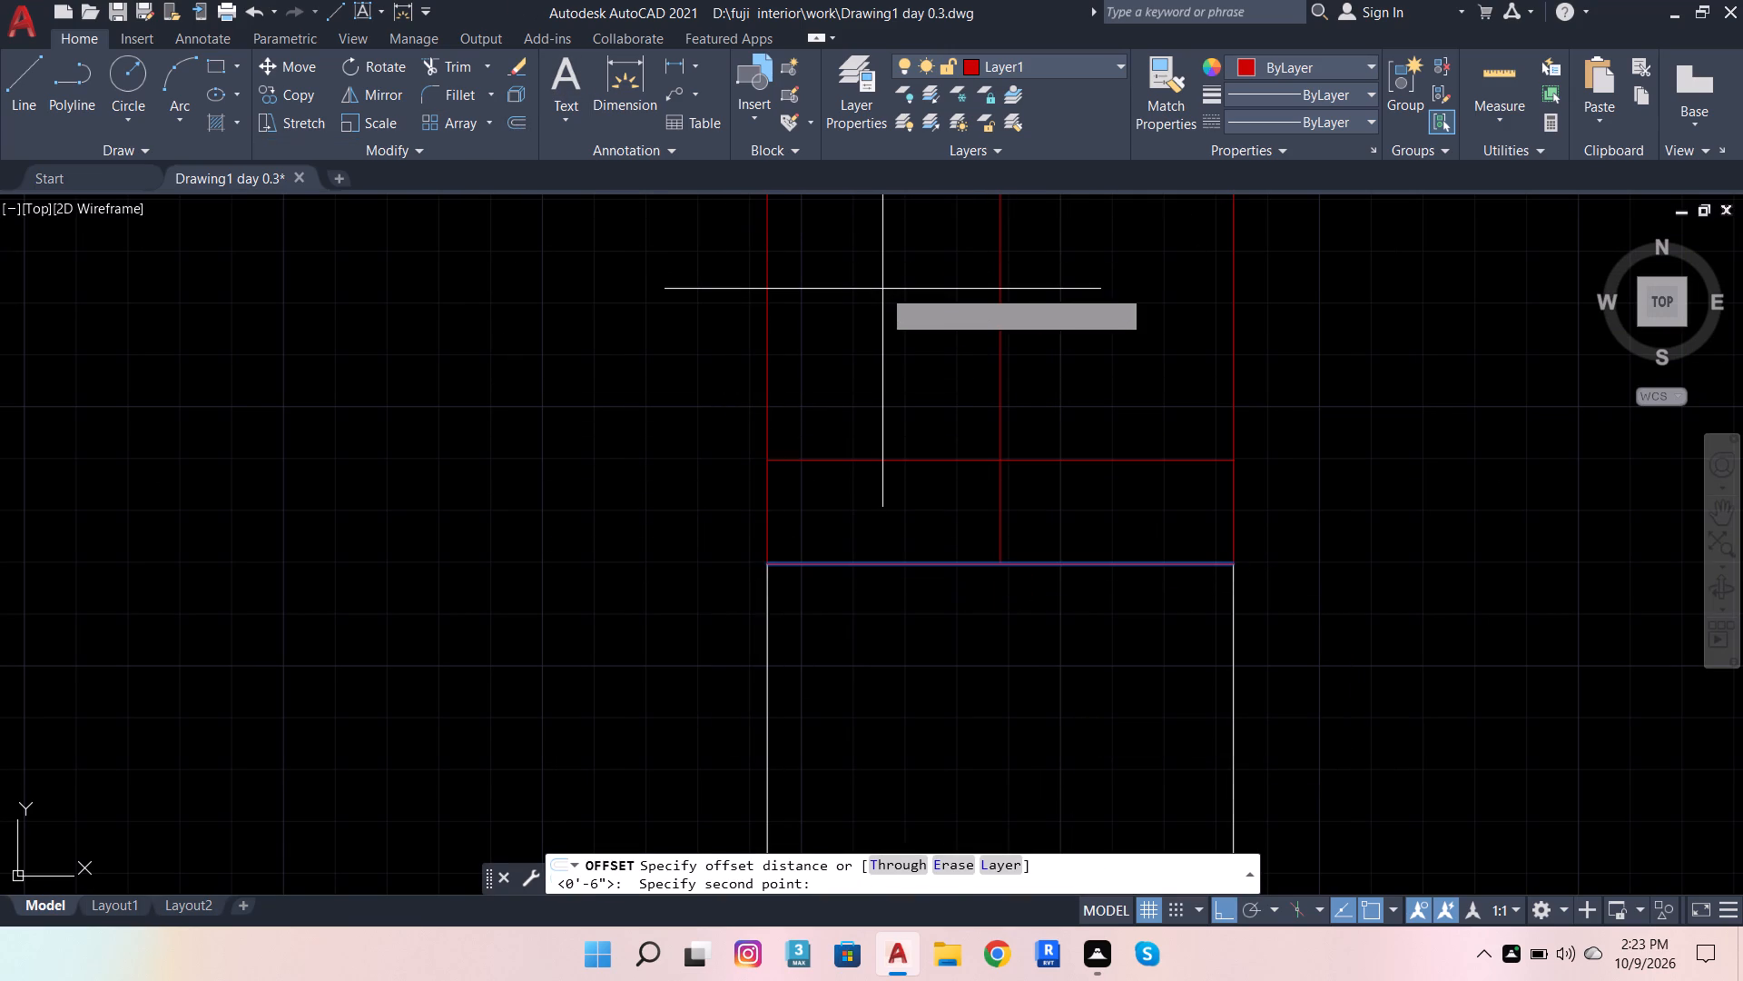
click(882, 289)
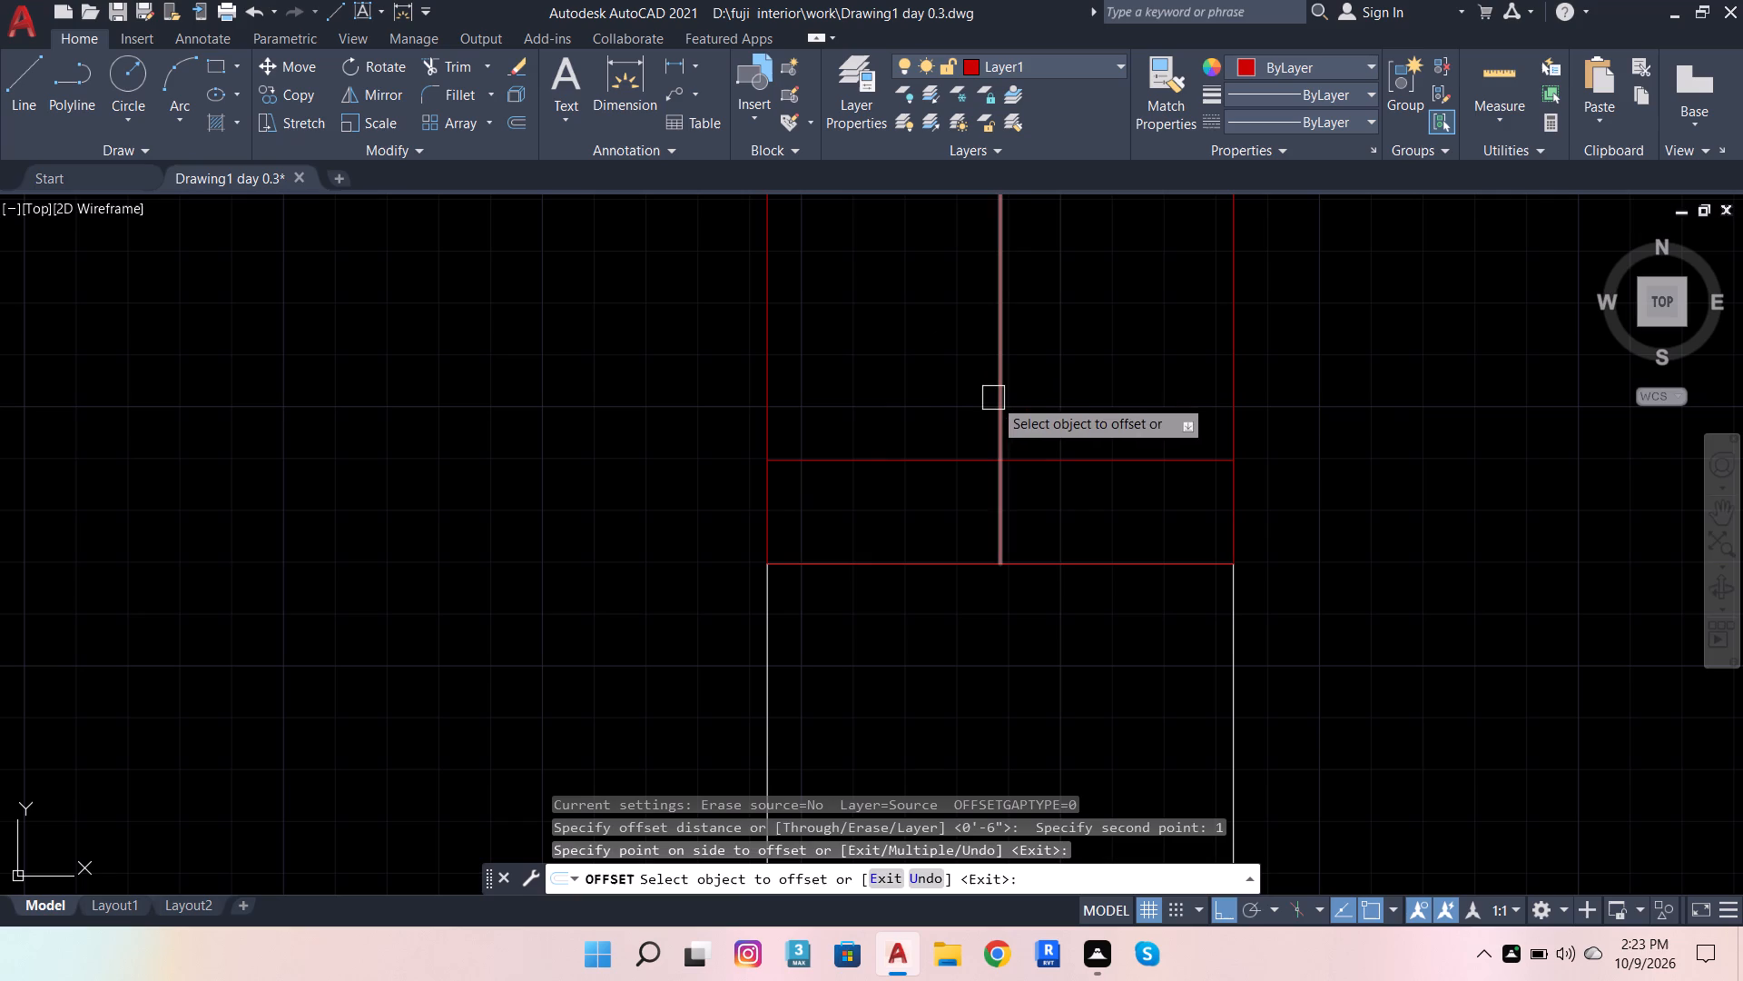
Offset the window's vertical centre line 1" to each side.
click(993, 398)
click(1164, 399)
click(995, 410)
click(851, 382)
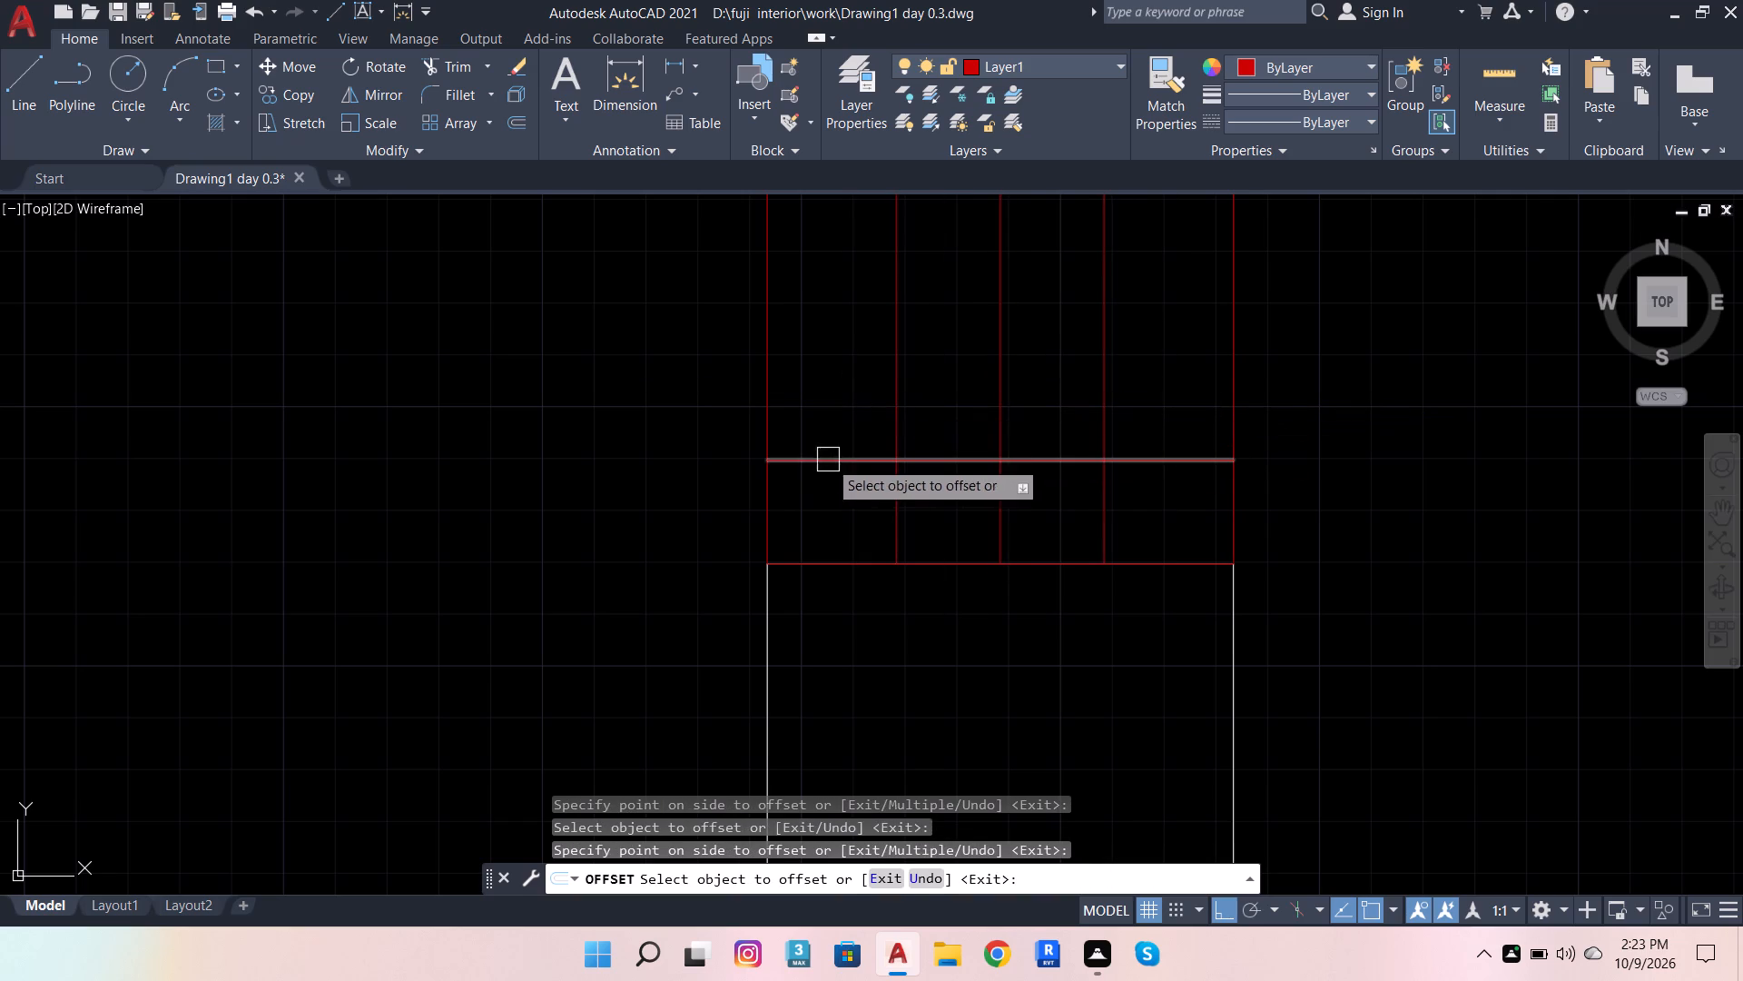
Offset the lower horizontal frame line inside the window another 1" upward.
click(832, 465)
click(837, 396)
Offset the window's upper end line 1" downward, and offset that copy another 1" downward.
scroll(901, 479, down, 8)
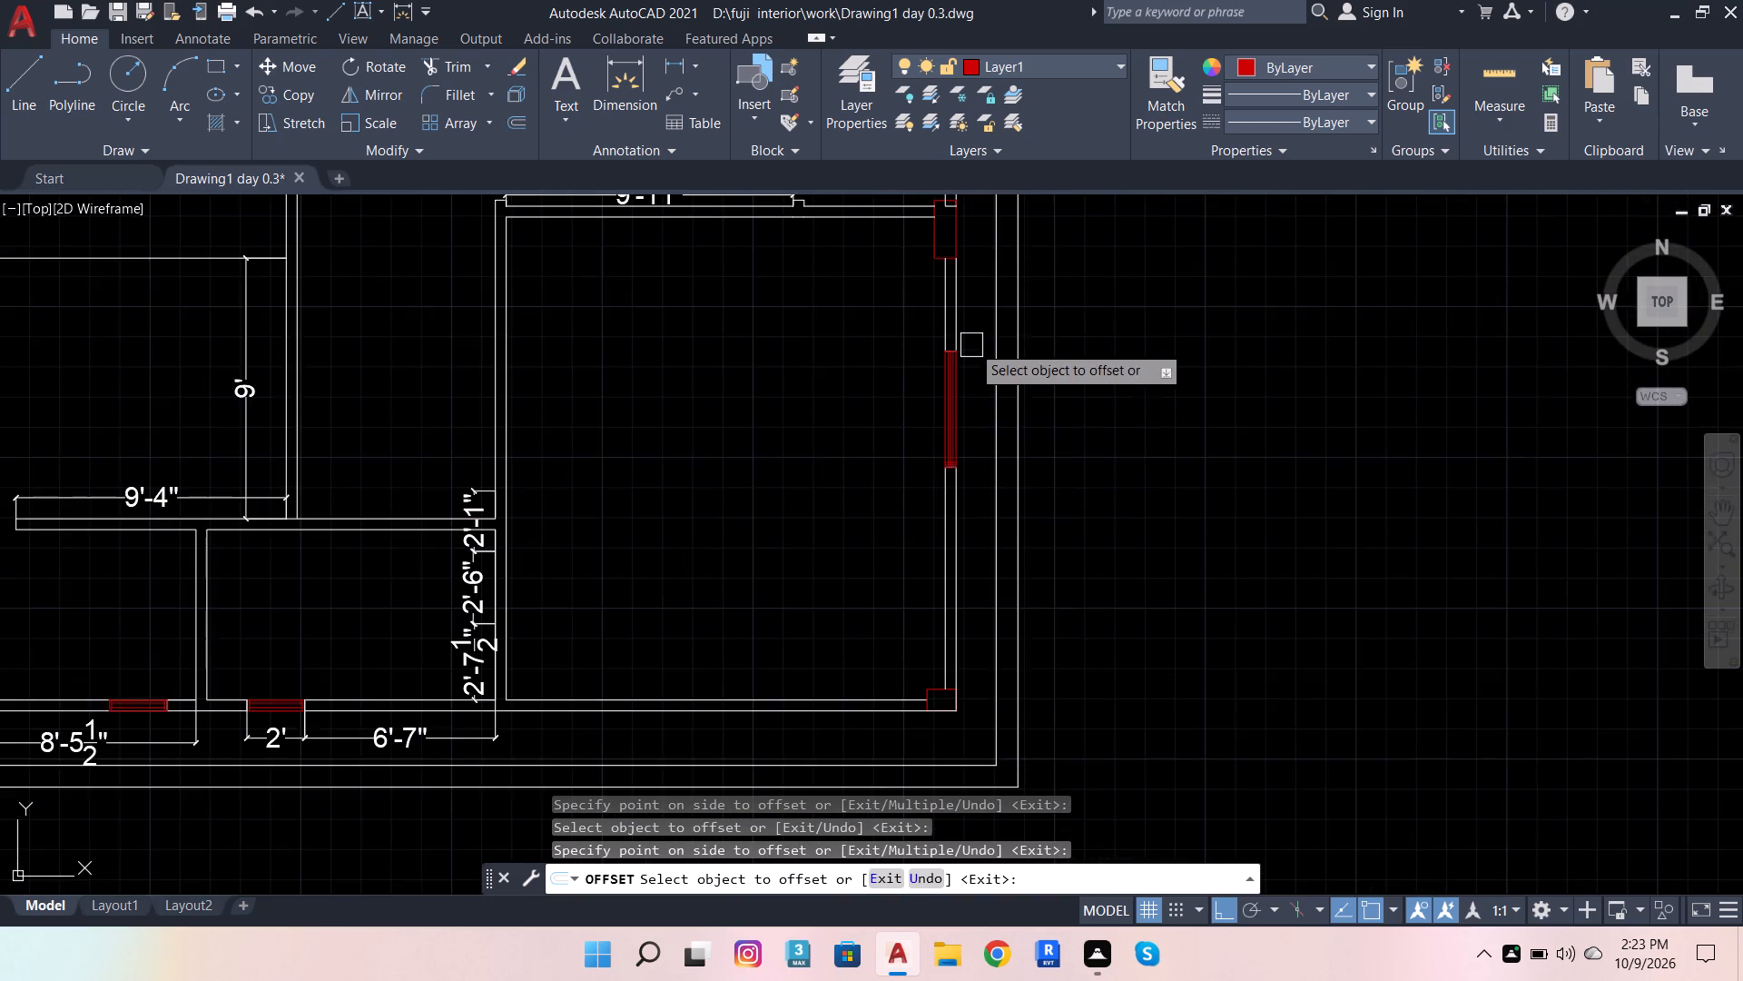
scroll(971, 323, up, 4)
scroll(867, 493, up, 2)
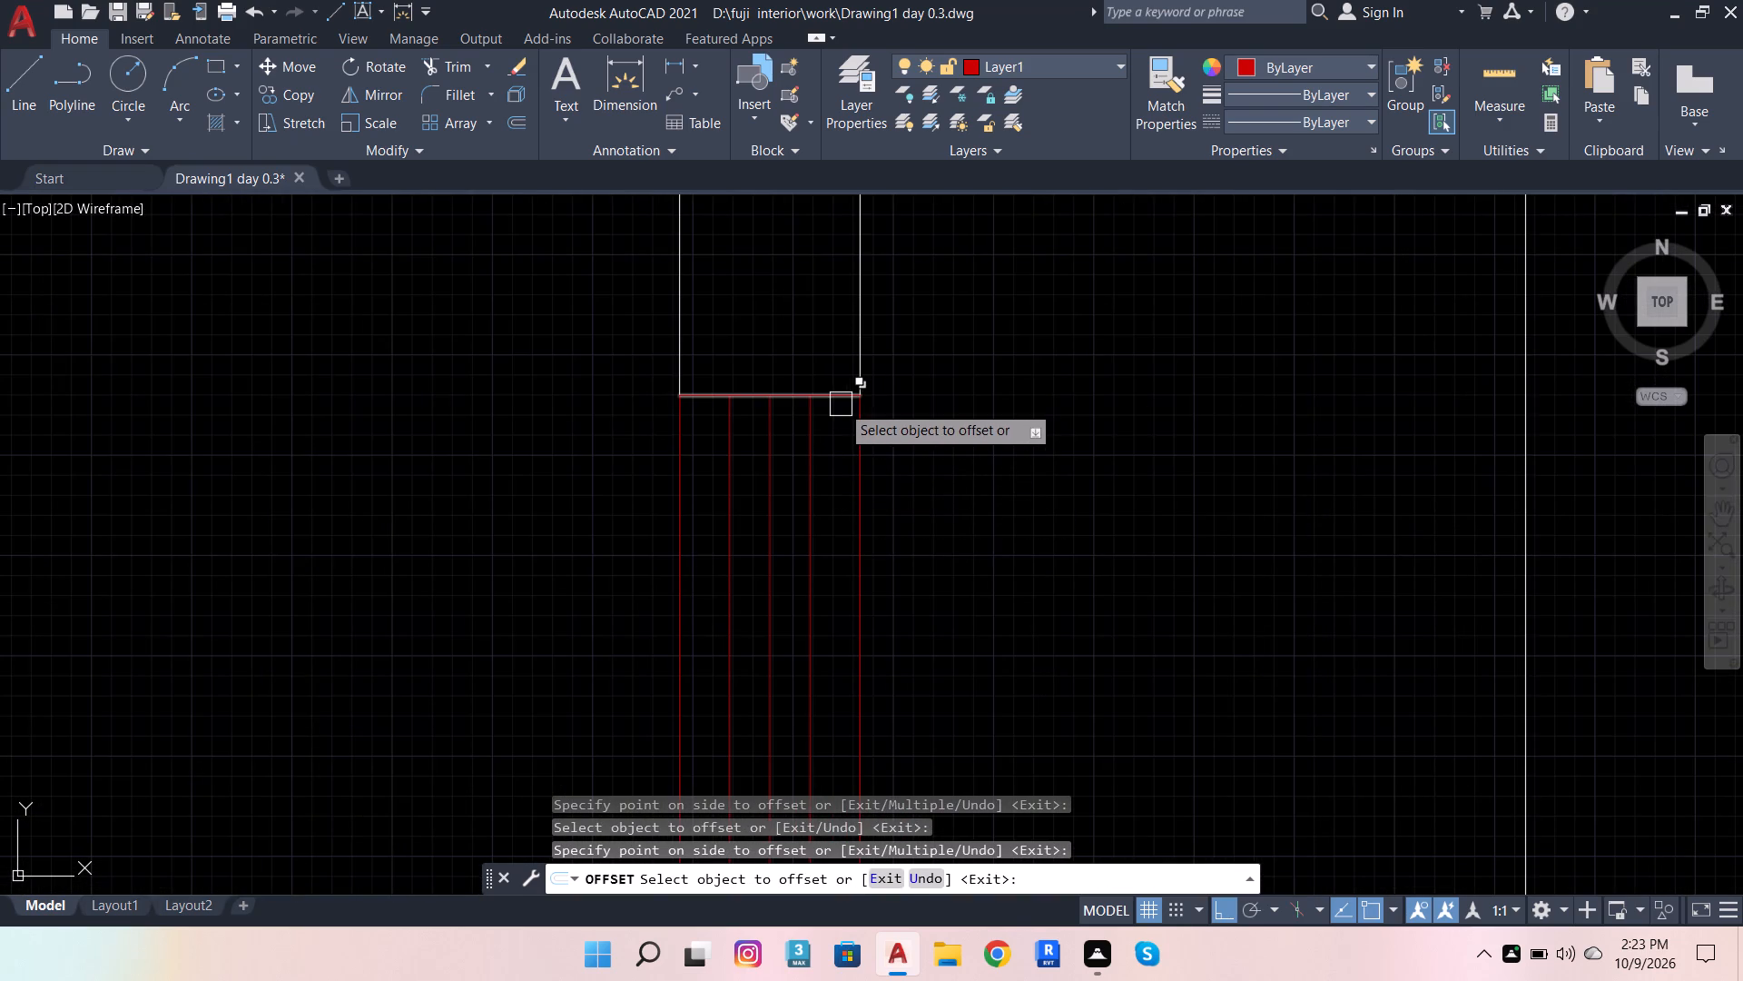
click(841, 404)
click(836, 431)
click(832, 441)
click(837, 489)
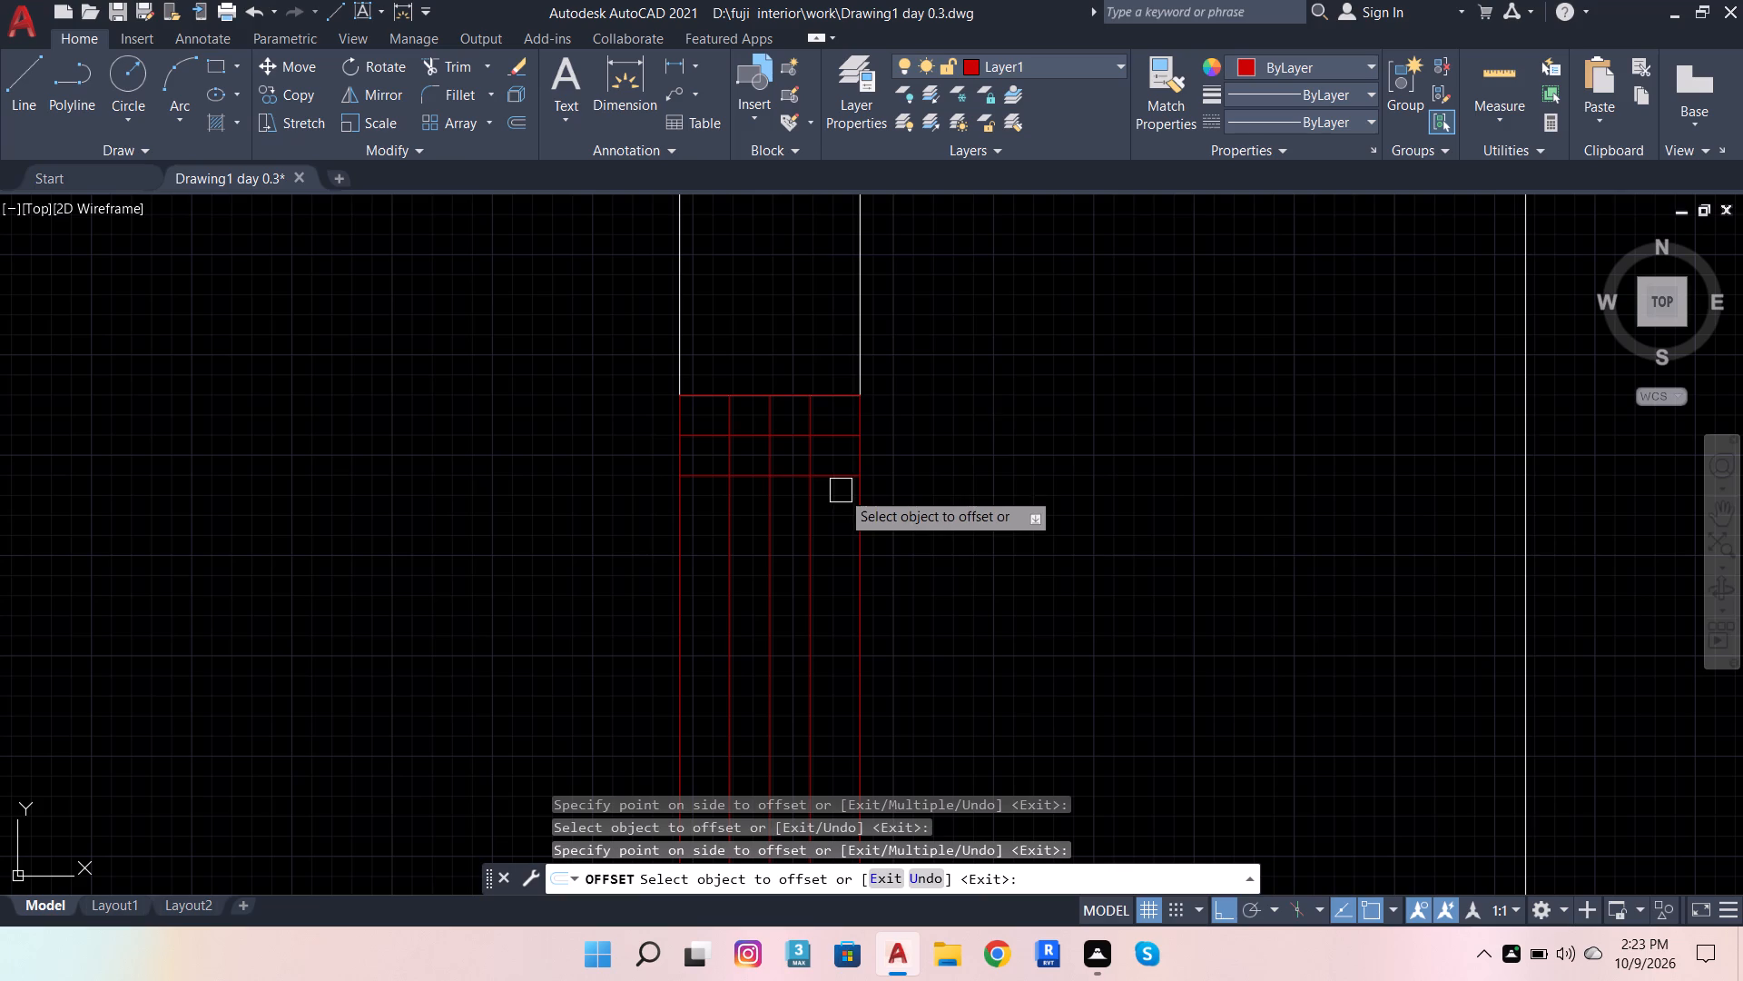
At the window's upper end, trim the three inner verticals above the first offset line, the centre line above the second, and the second's outer ends.
click(454, 74)
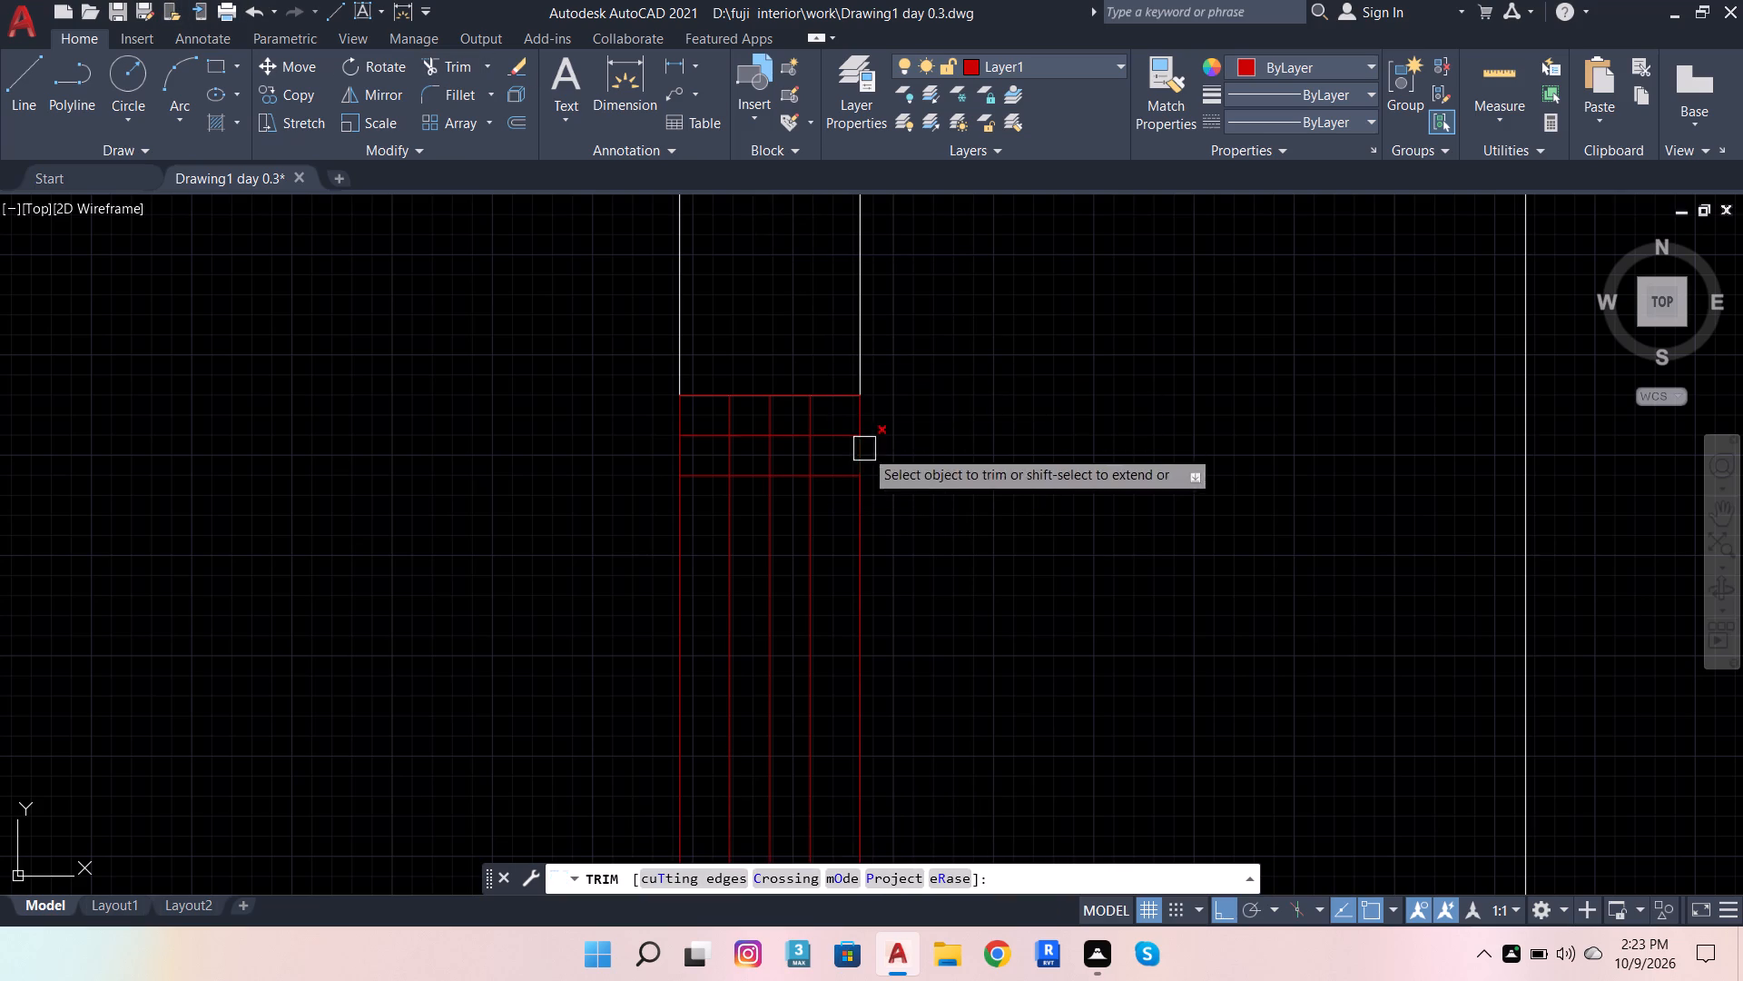
scroll(879, 487, up, 1)
drag(793, 380, 707, 373)
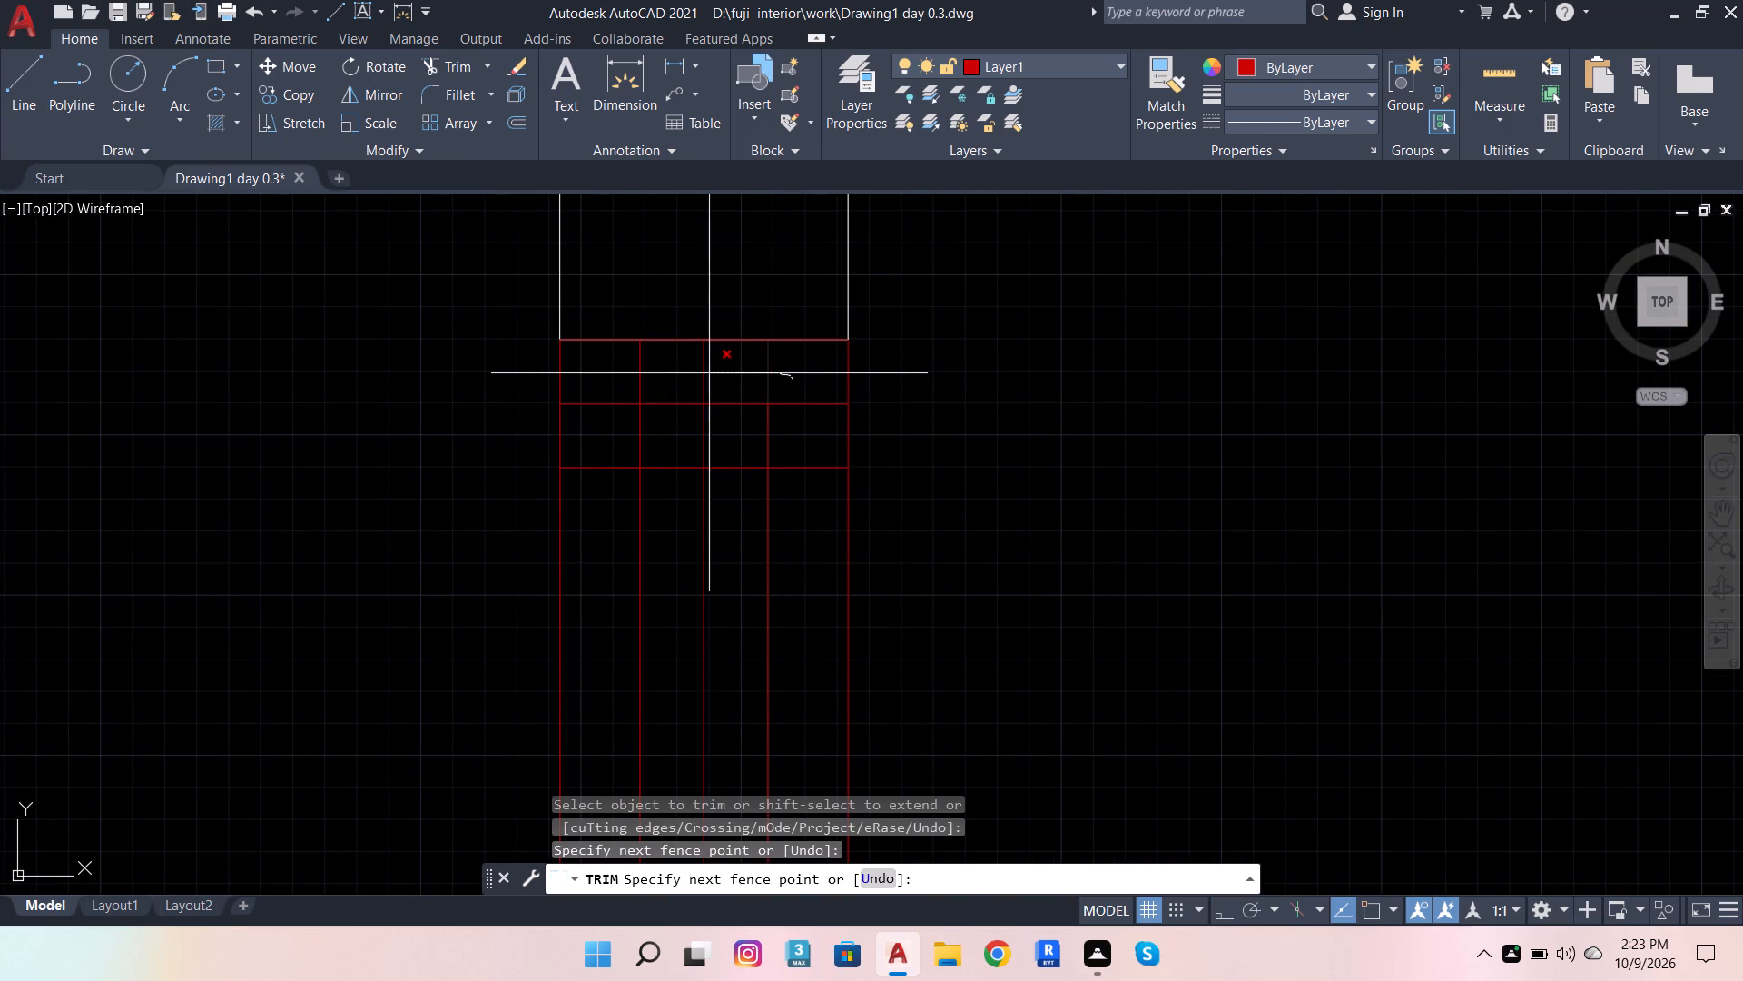
drag(707, 373, 615, 377)
click(707, 437)
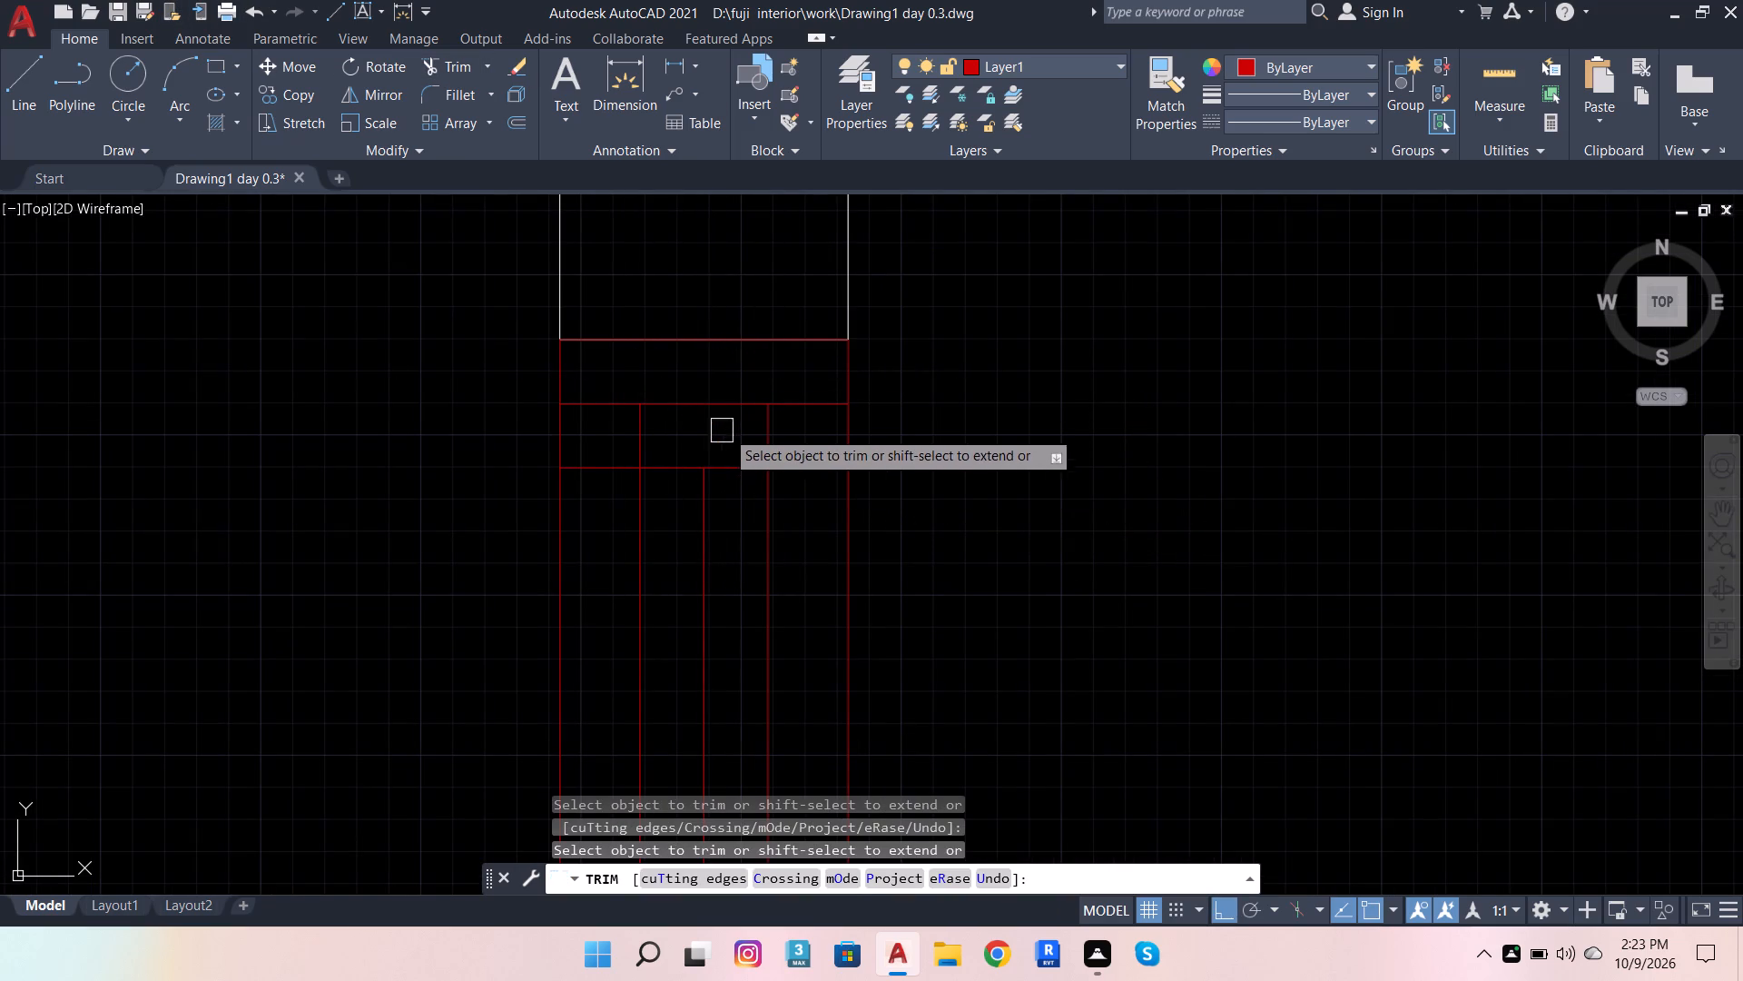
click(795, 465)
click(589, 472)
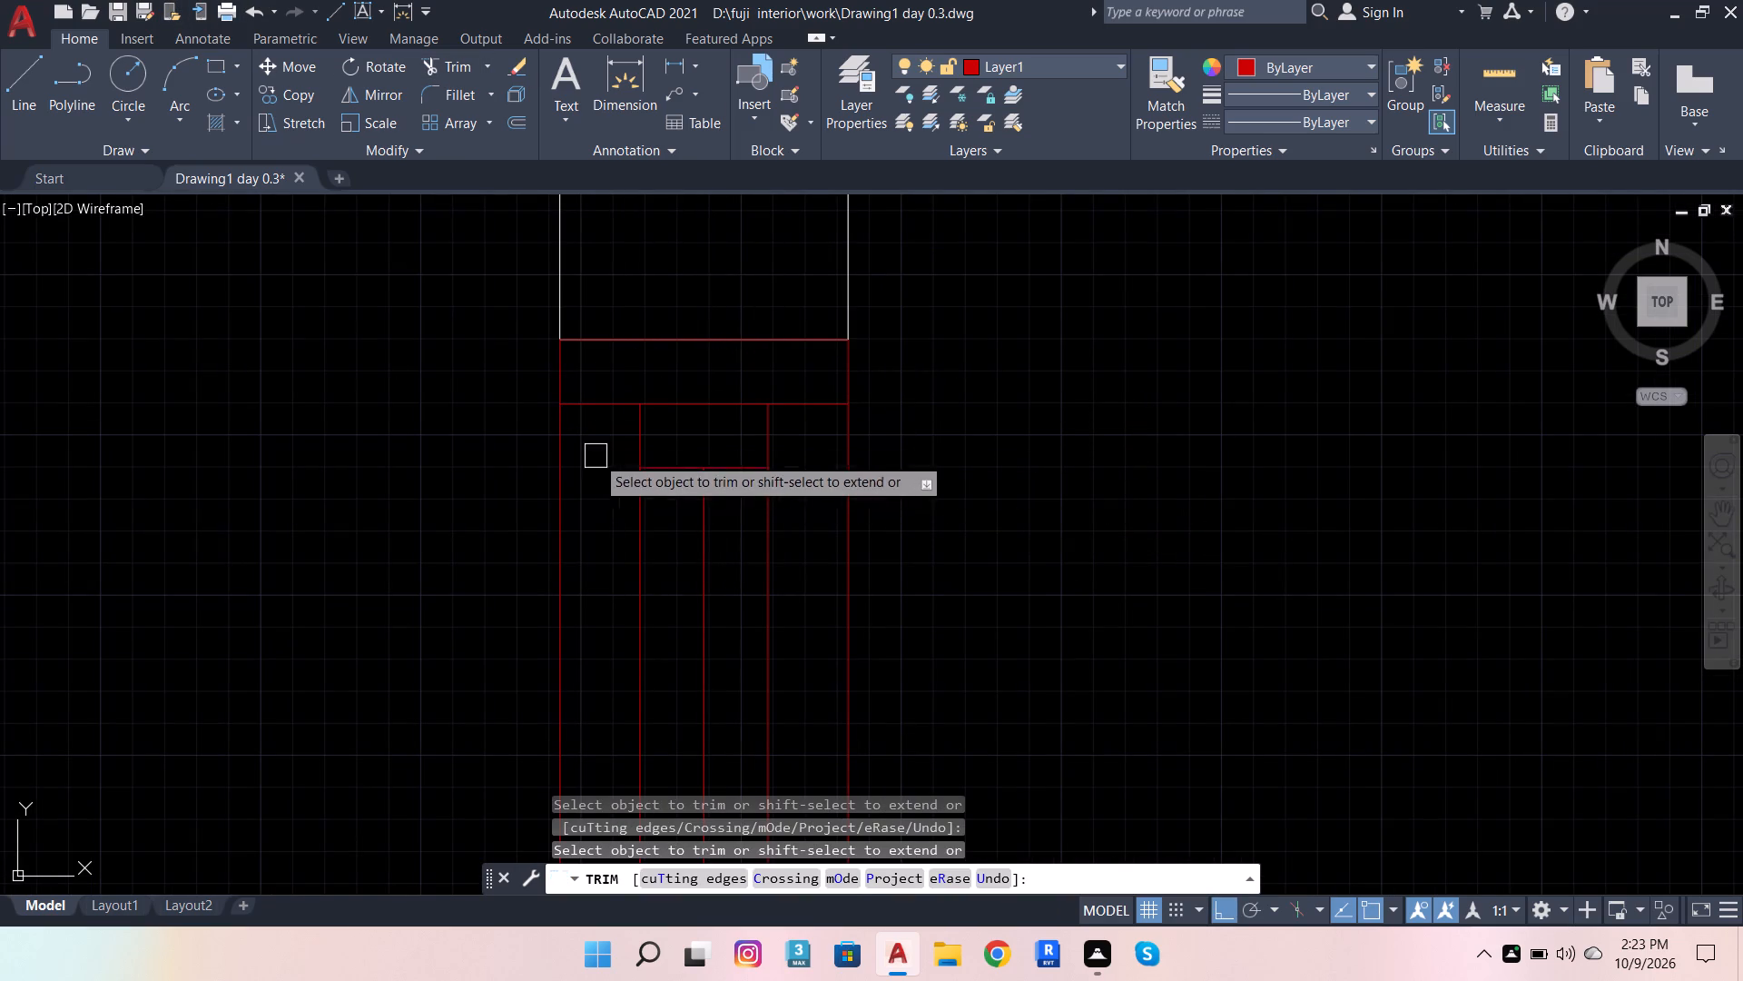
At the window's lower end, trim the three inner verticals below the first offset line, the centre line below the second, and the second's outer ends.
scroll(792, 253, down, 3)
scroll(845, 402, down, 7)
scroll(826, 646, up, 3)
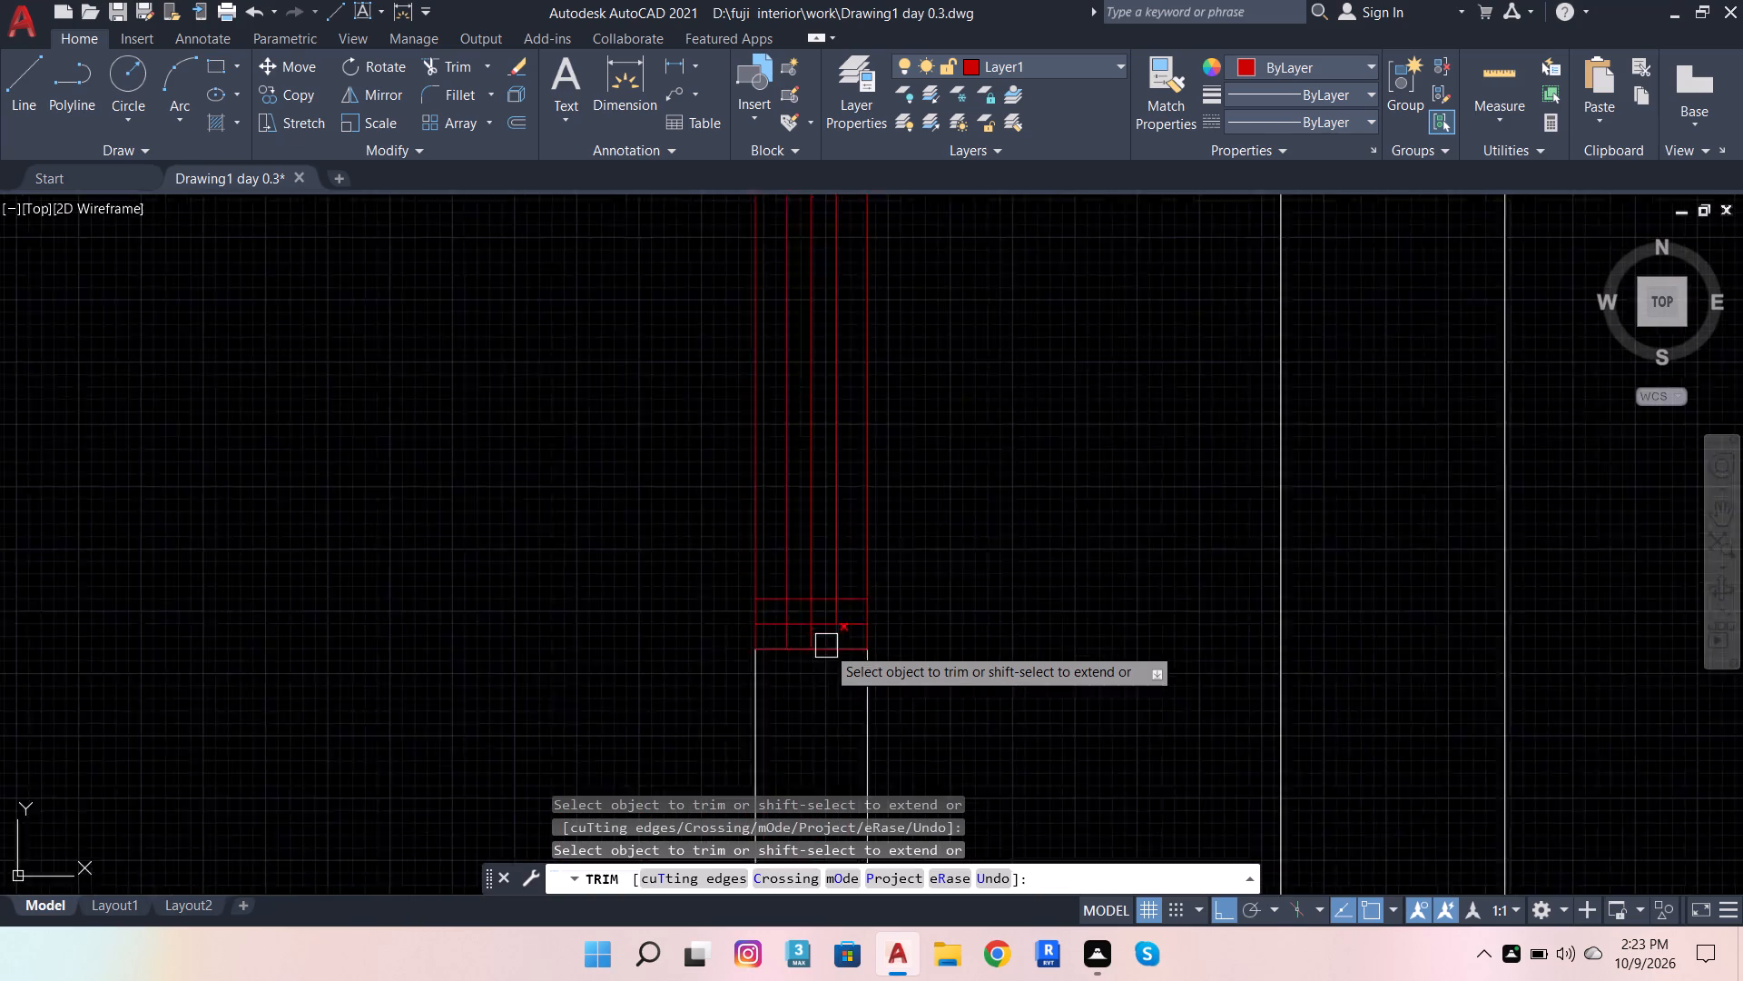
scroll(826, 646, up, 3)
drag(888, 610, 819, 592)
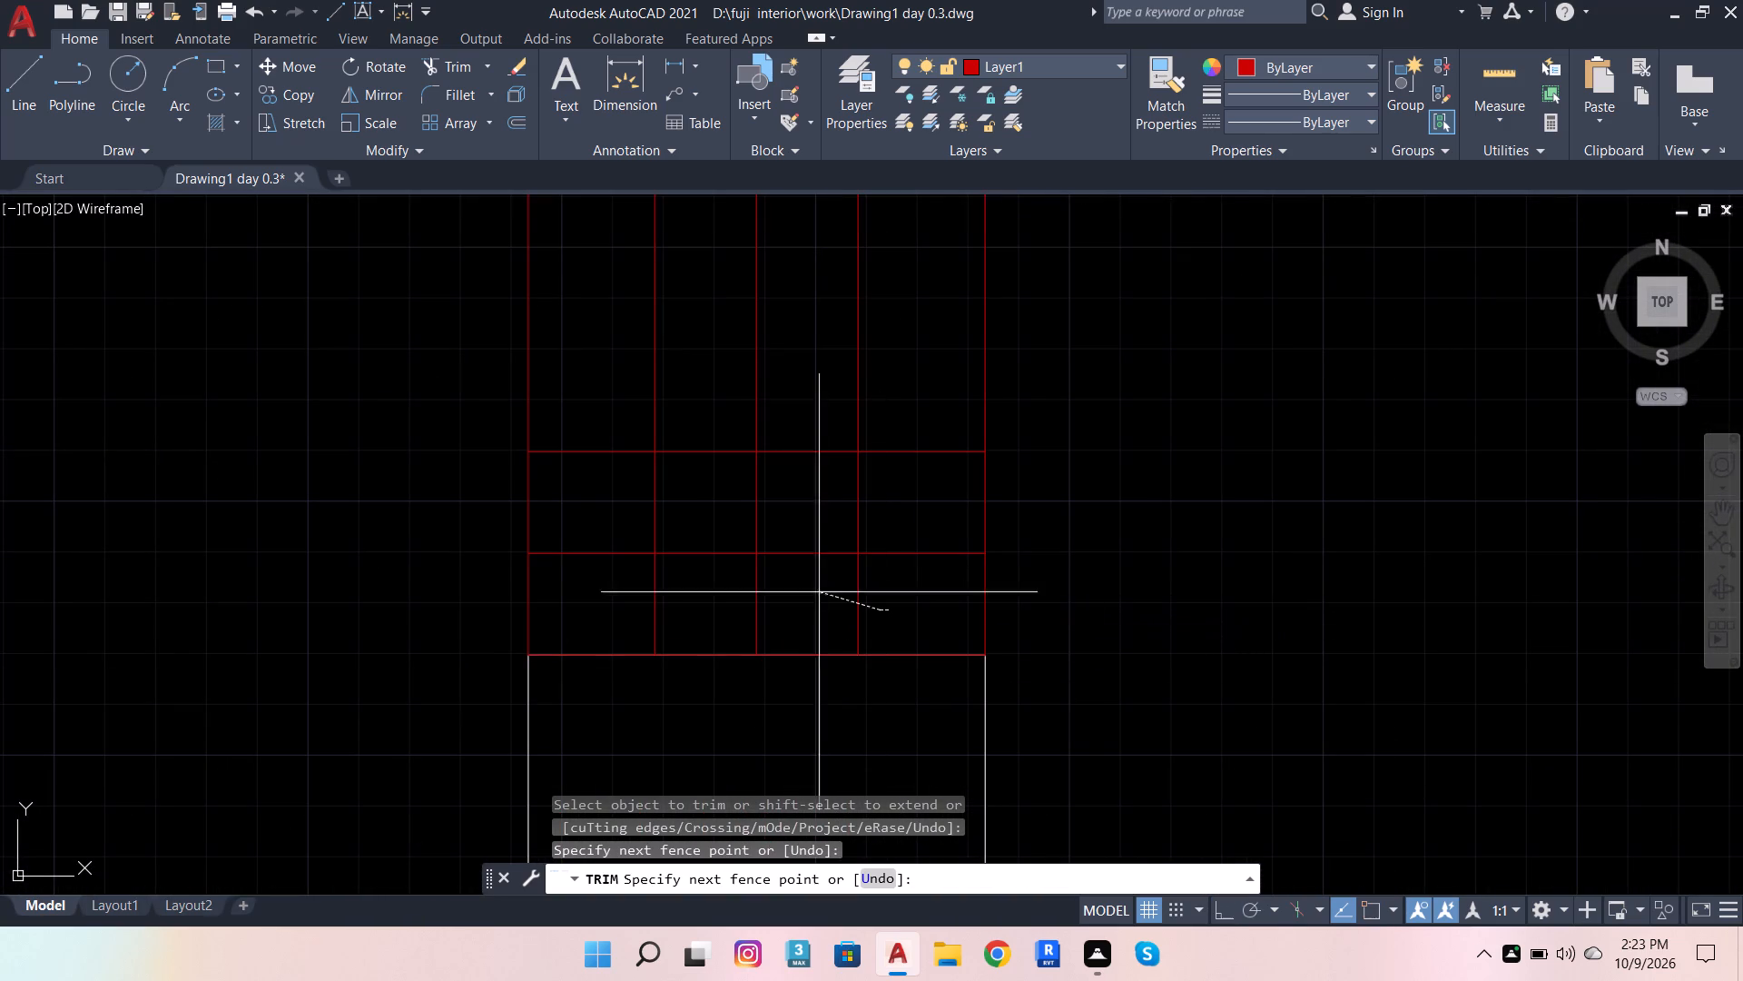
drag(819, 592, 606, 573)
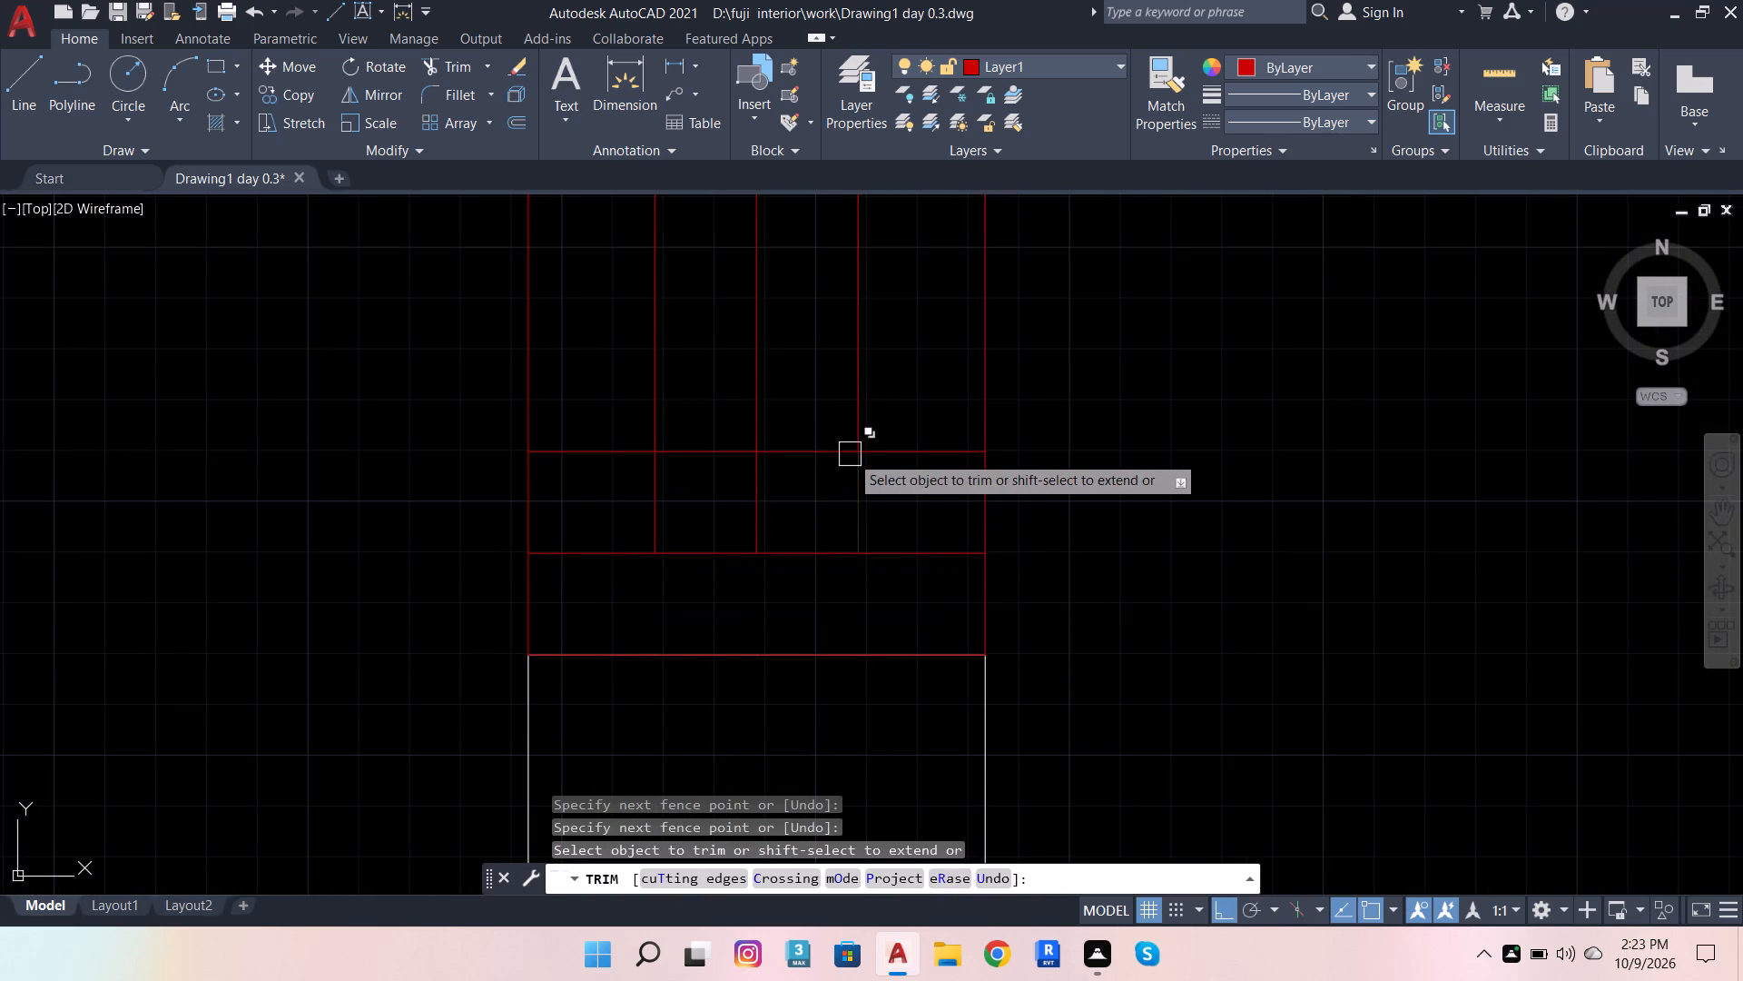
click(747, 497)
click(576, 438)
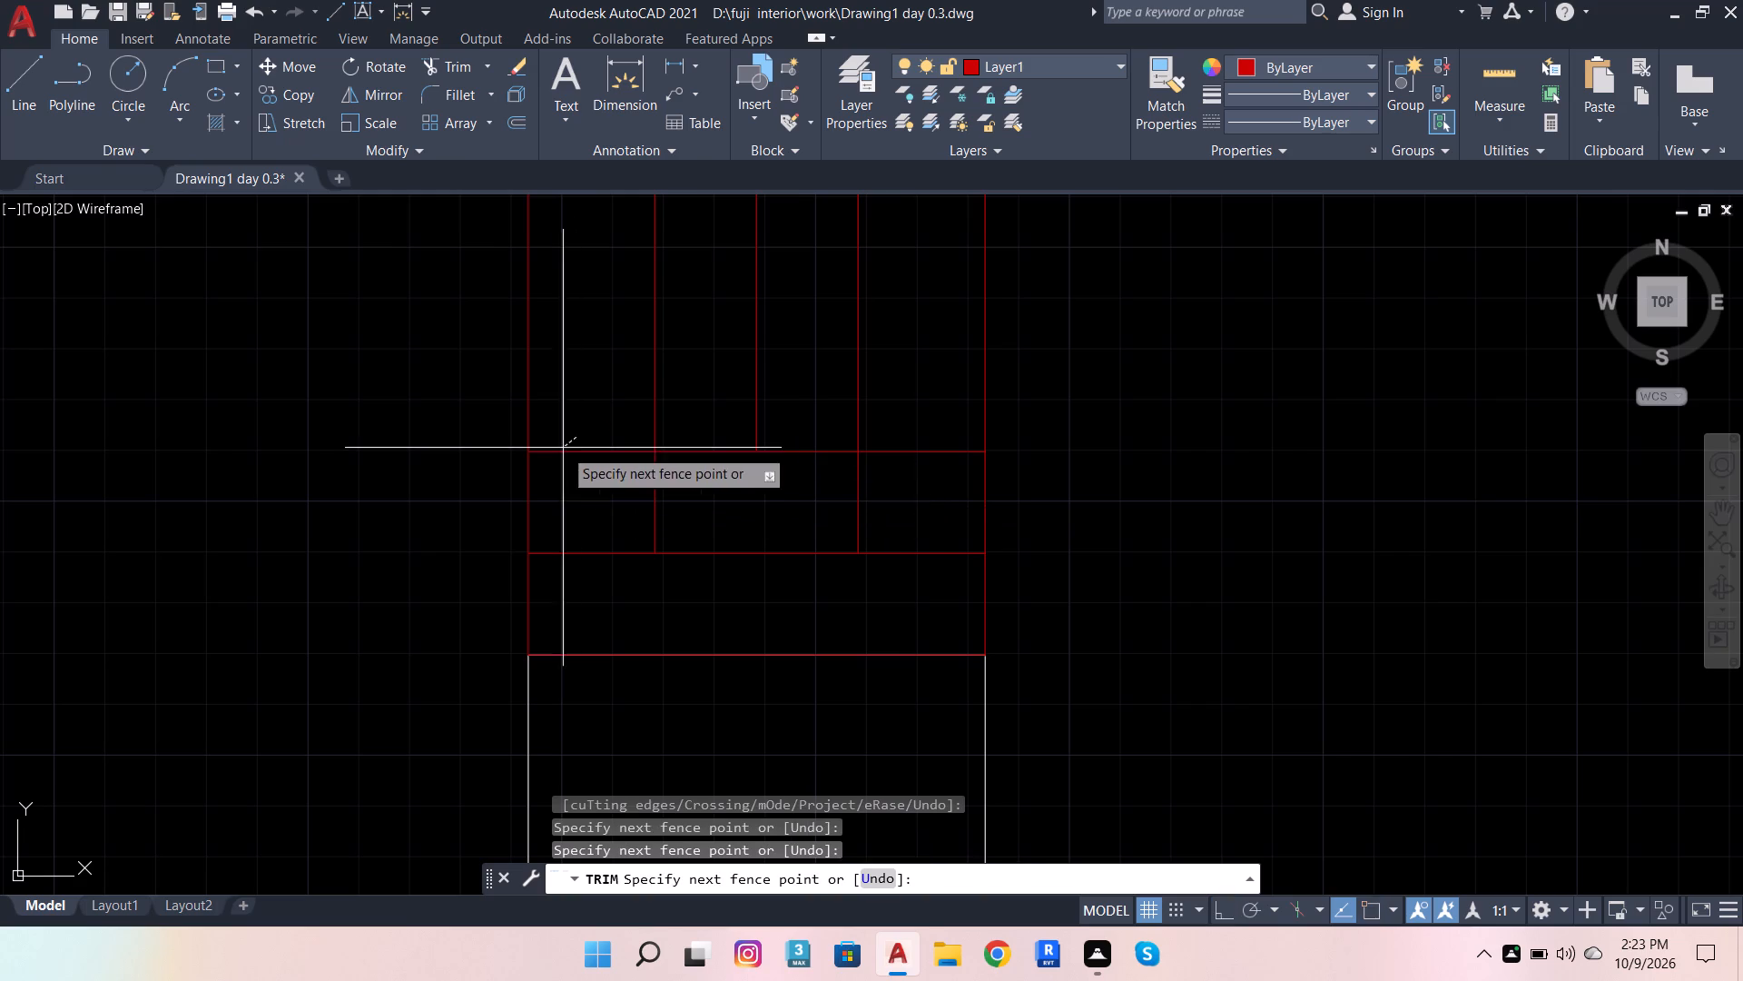
click(546, 493)
click(912, 439)
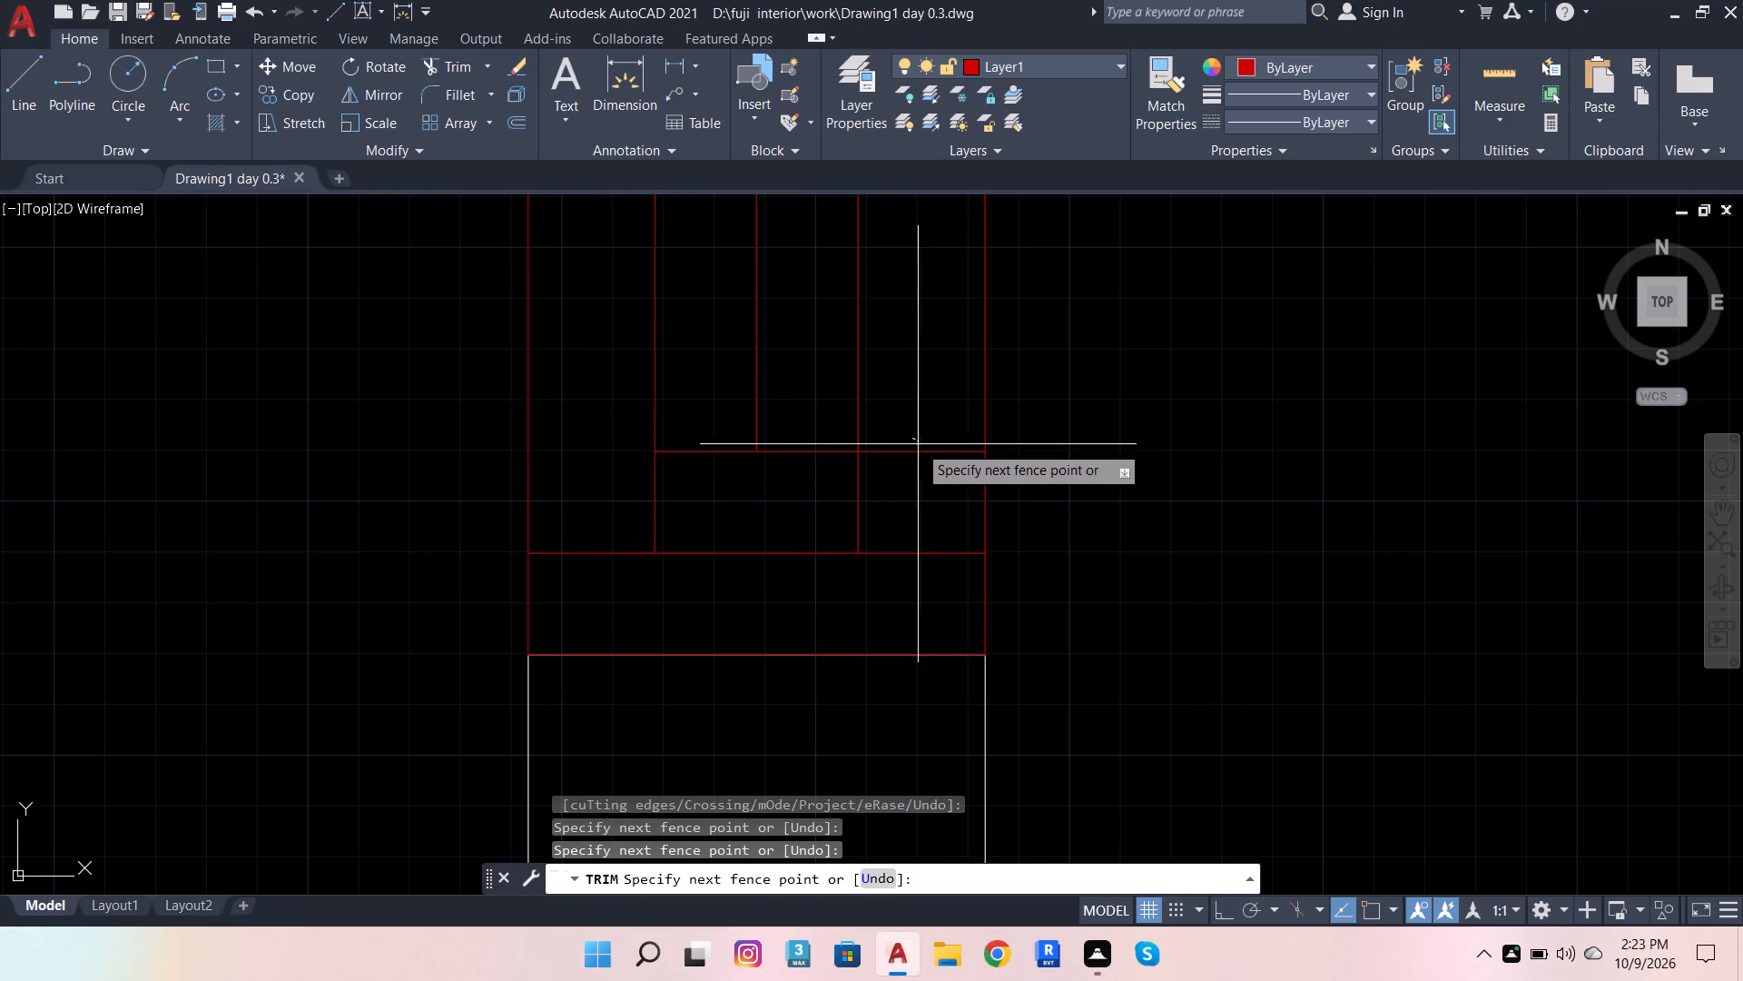
click(925, 483)
scroll(930, 472, down, 5)
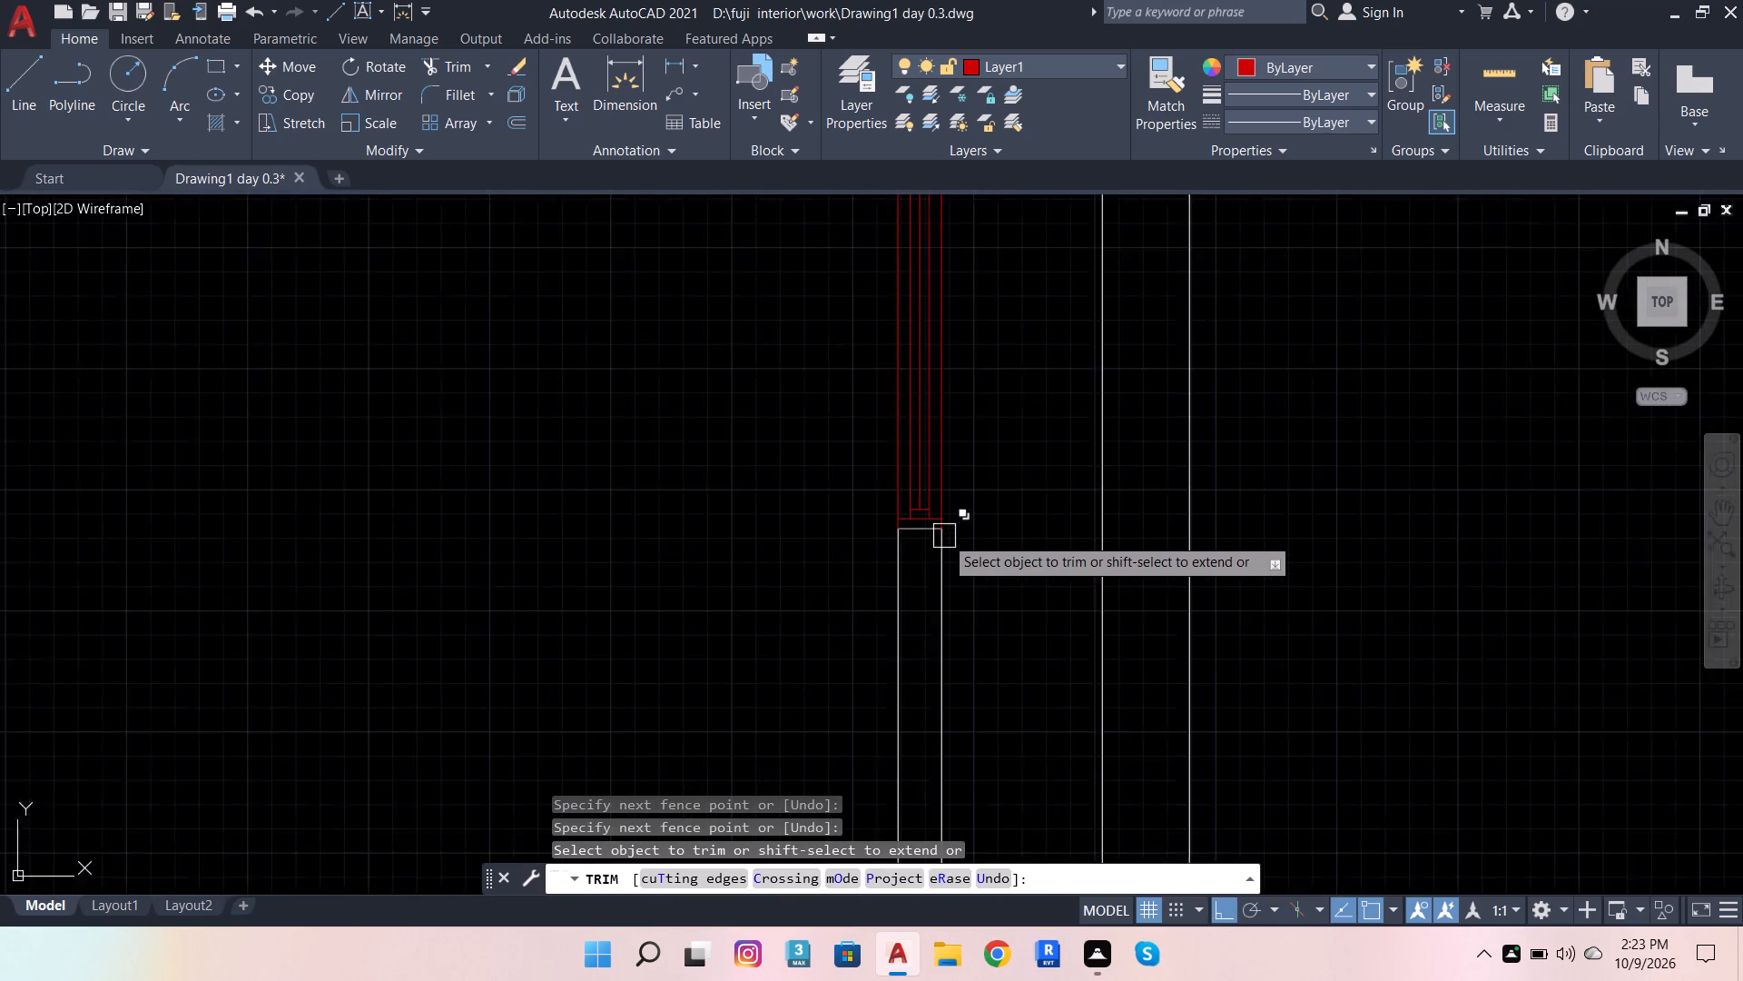
scroll(944, 536, down, 2)
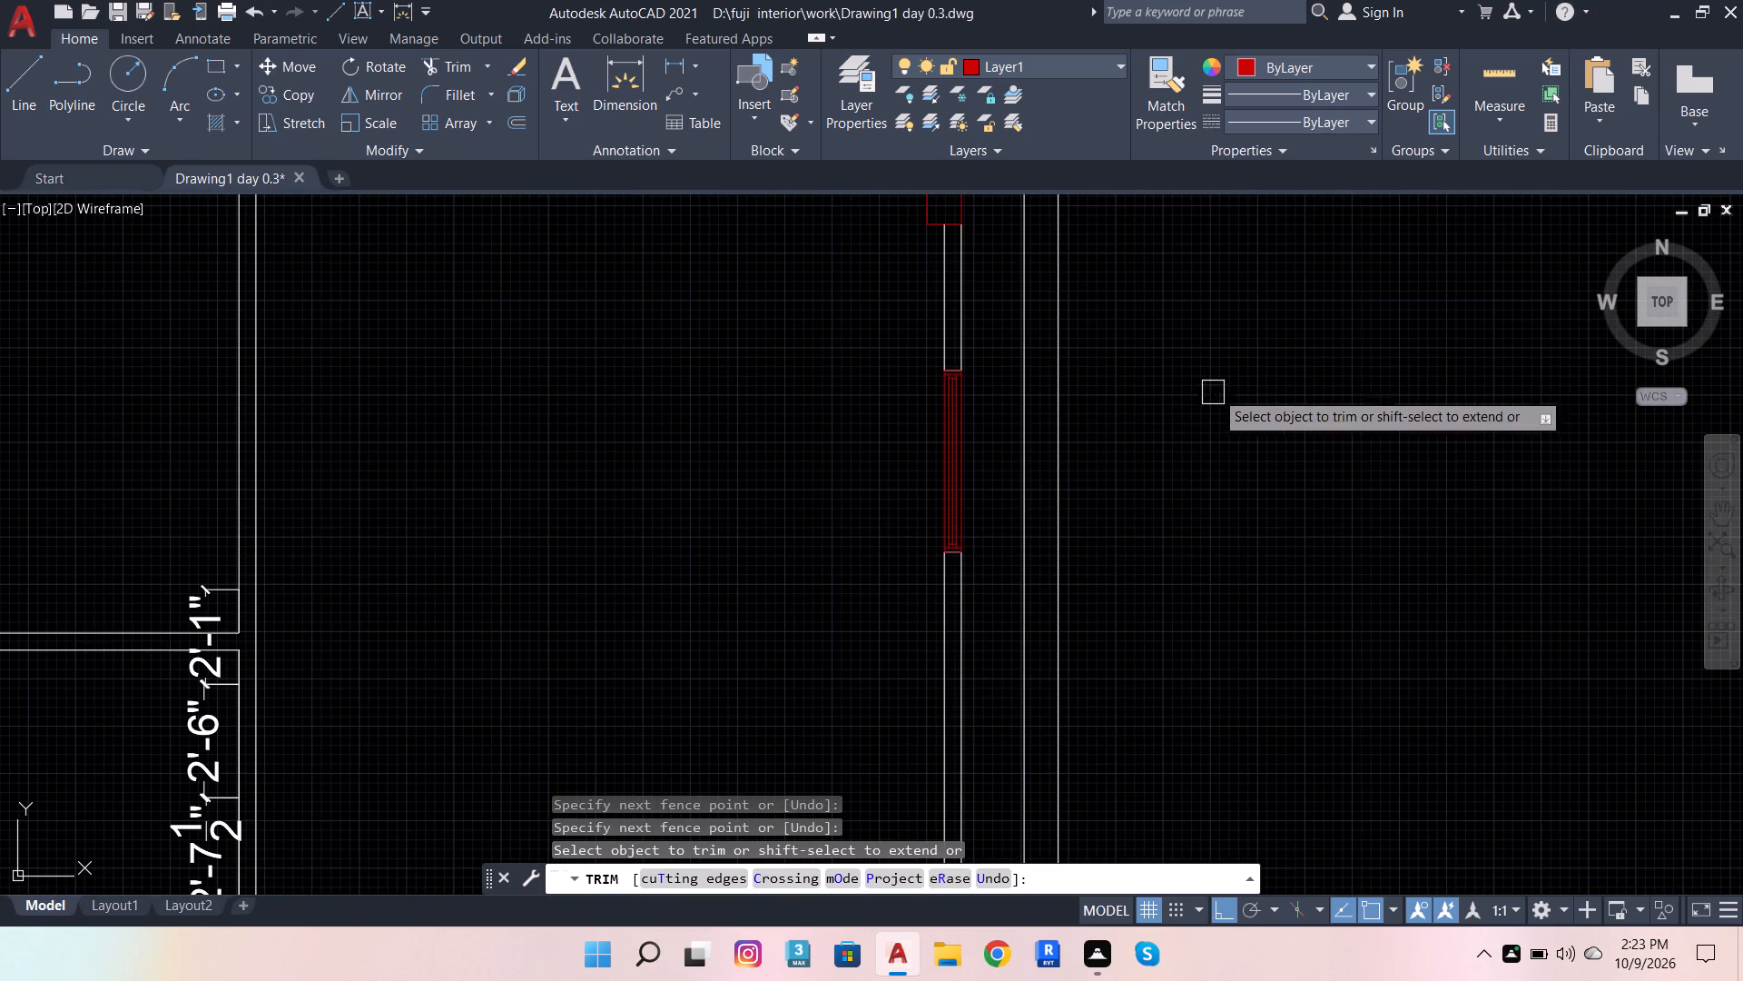
scroll(1217, 381, down, 2)
scroll(1125, 315, up, 2)
key(Escape)
key(Escape)
key(Escape)
Delete the group of vertical dimensions (3', 5'-2 1/2", 1'-10") outside the upper part of the plan's right exterior wall.
scroll(1061, 425, down, 4)
scroll(1069, 344, up, 2)
scroll(1077, 404, down, 2)
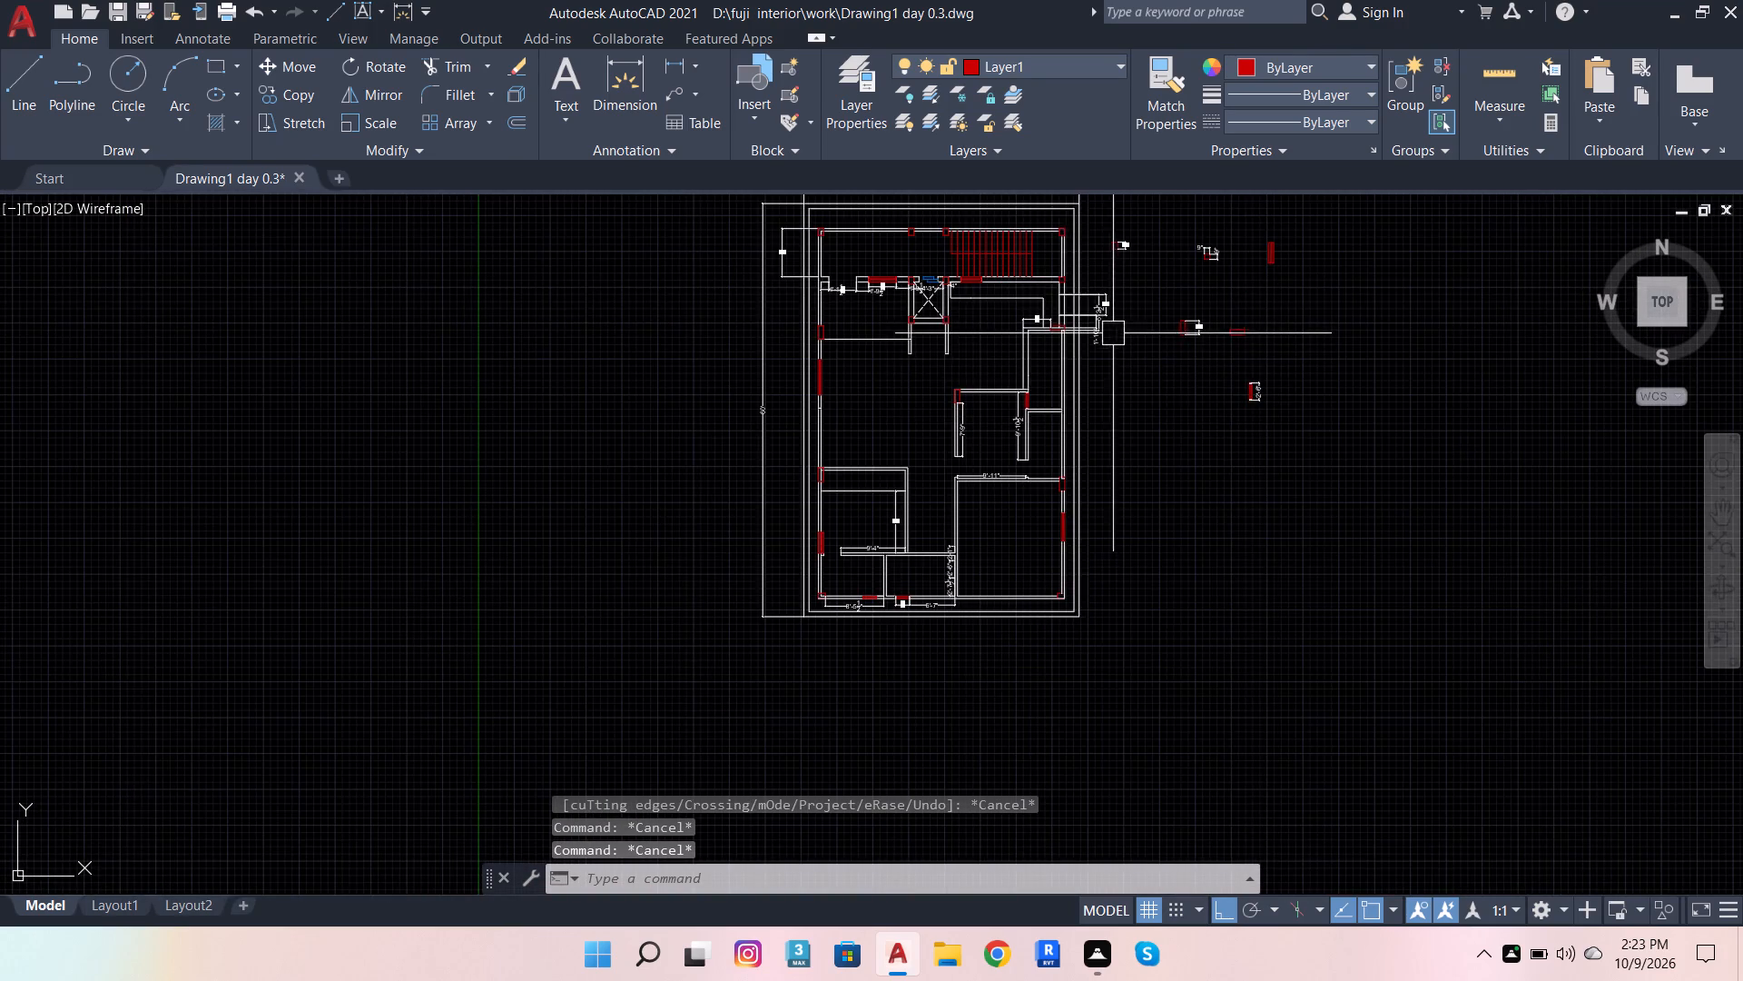
scroll(1108, 305, up, 3)
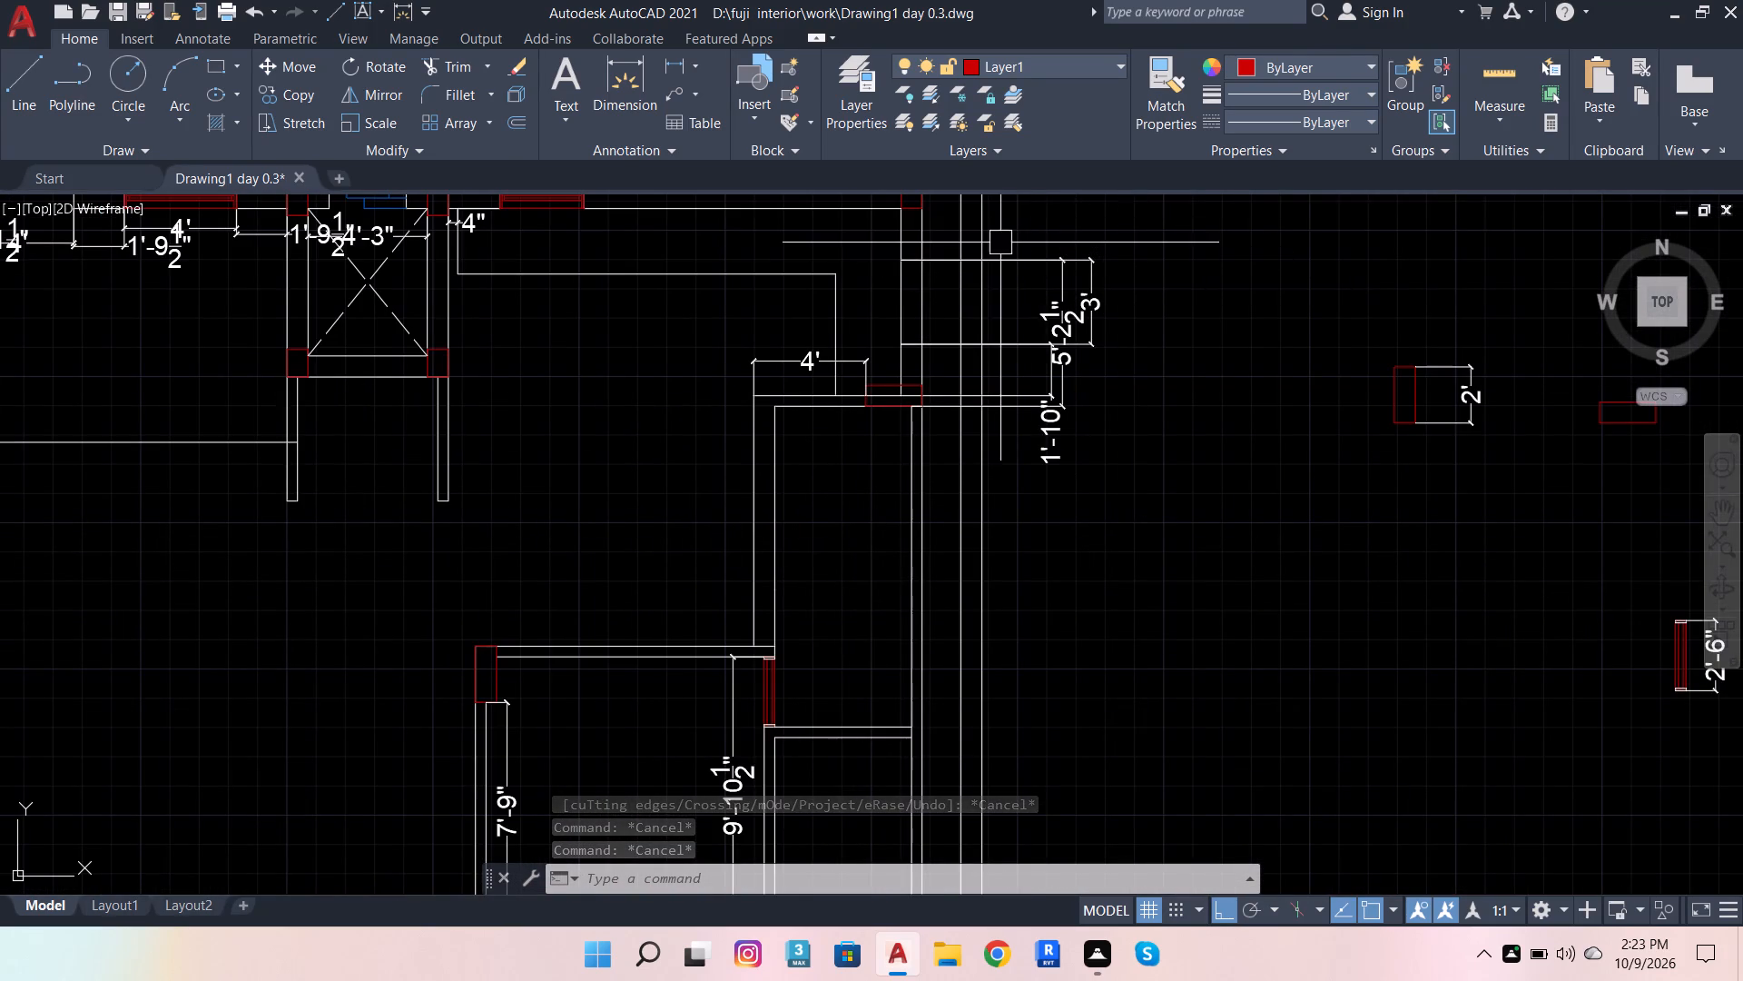
drag(1000, 243, 1120, 527)
click(1173, 411)
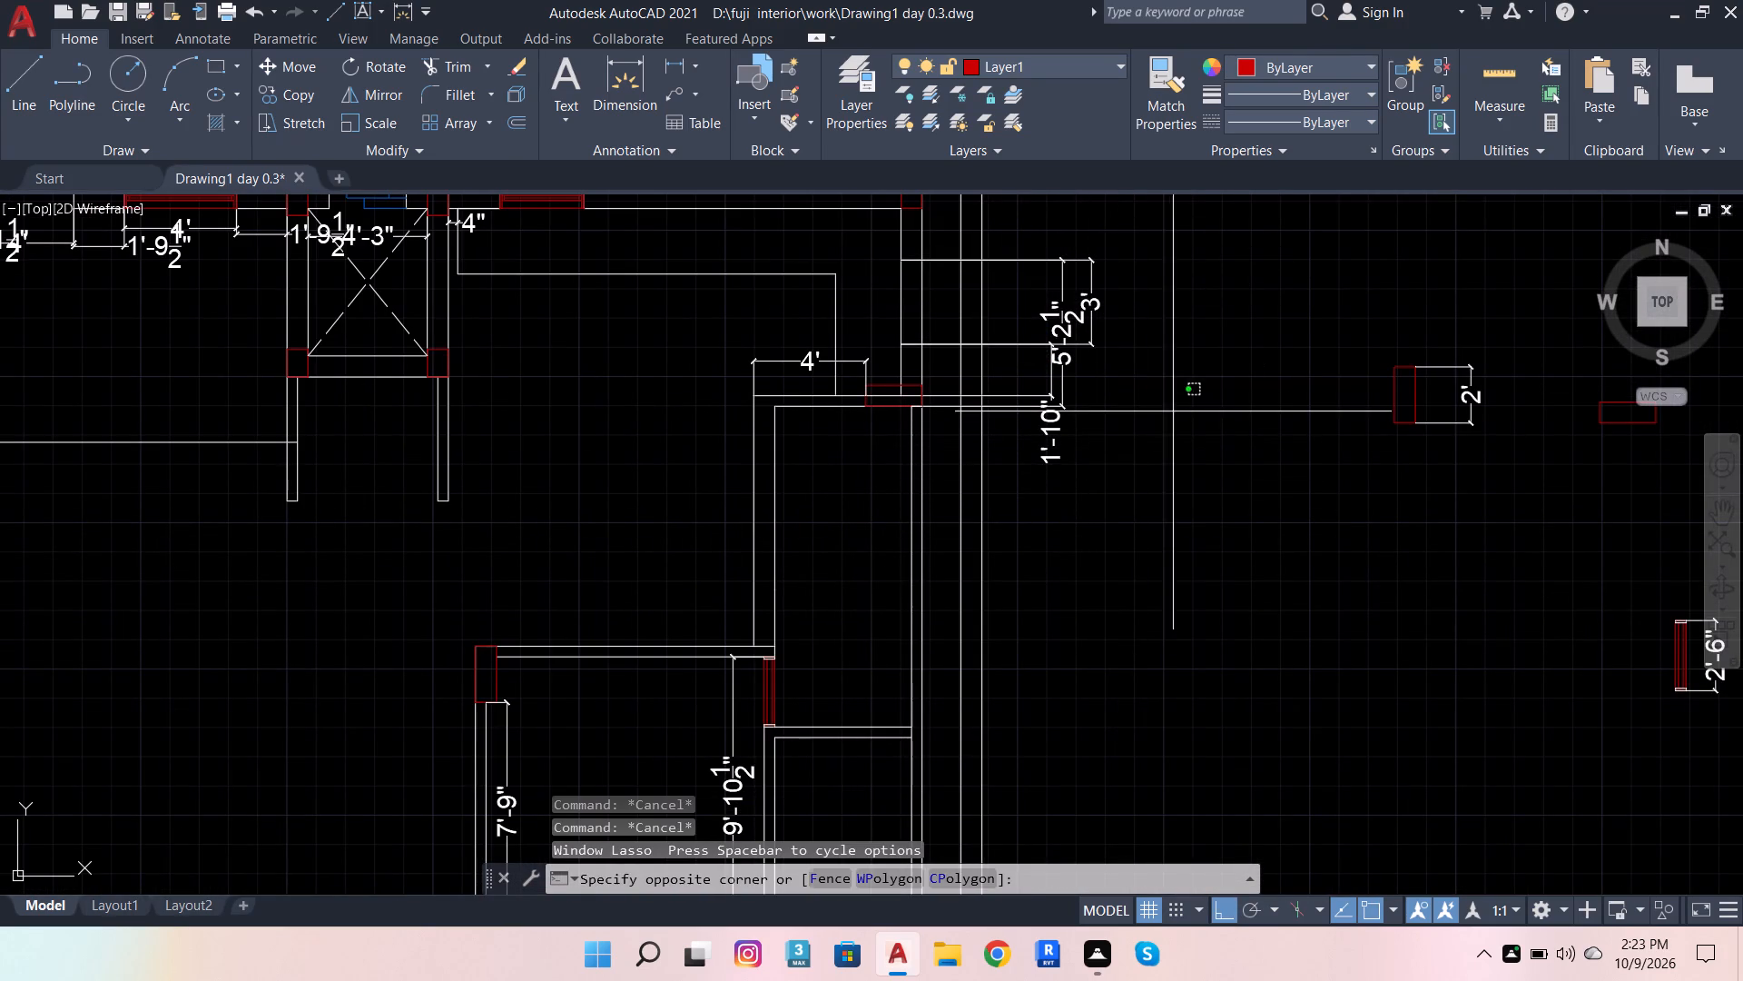
click(1046, 244)
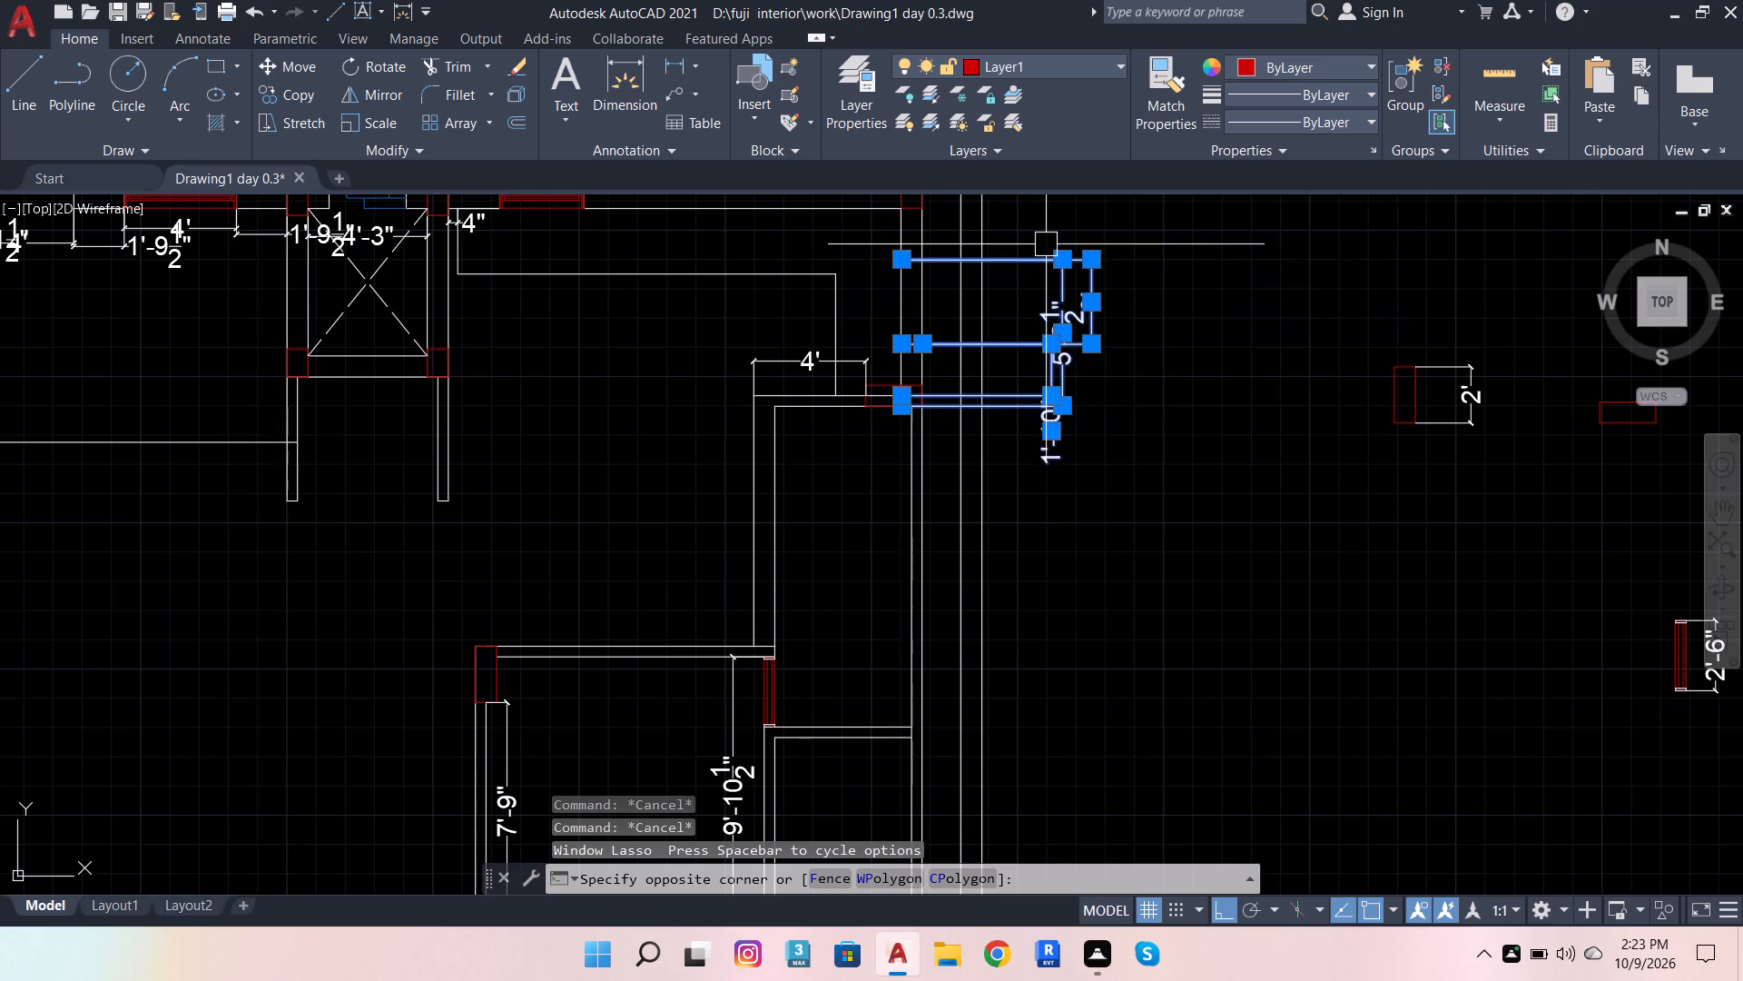
key(Delete)
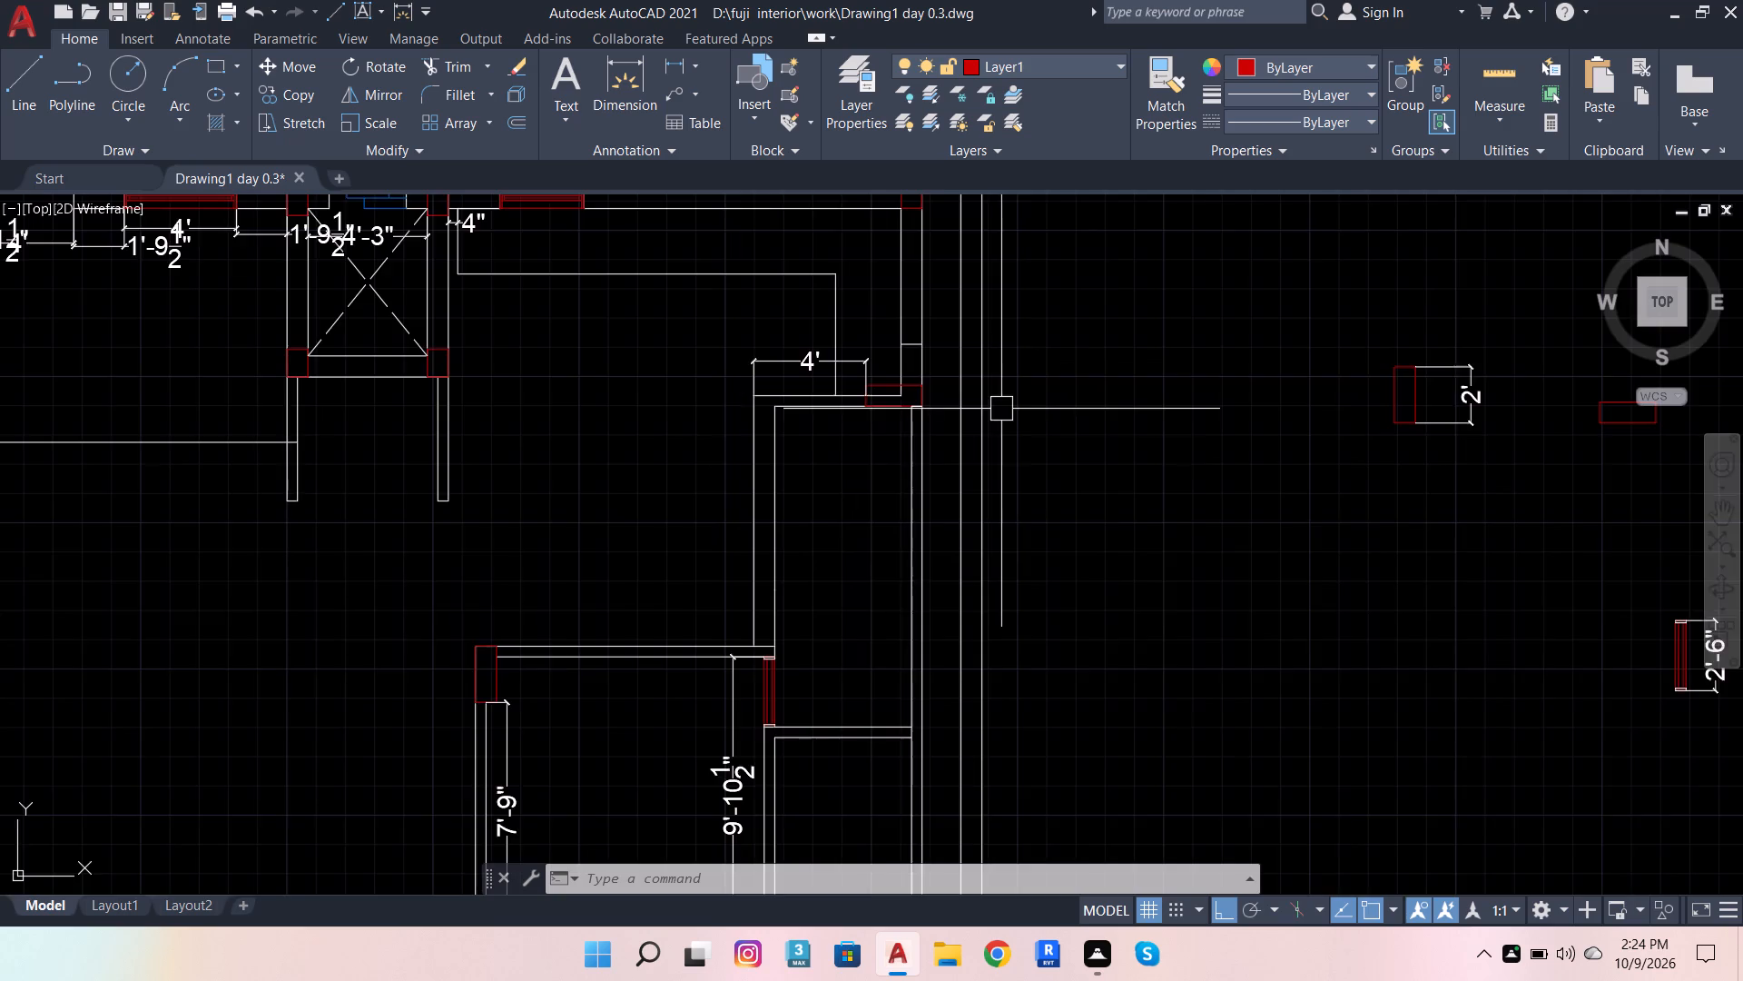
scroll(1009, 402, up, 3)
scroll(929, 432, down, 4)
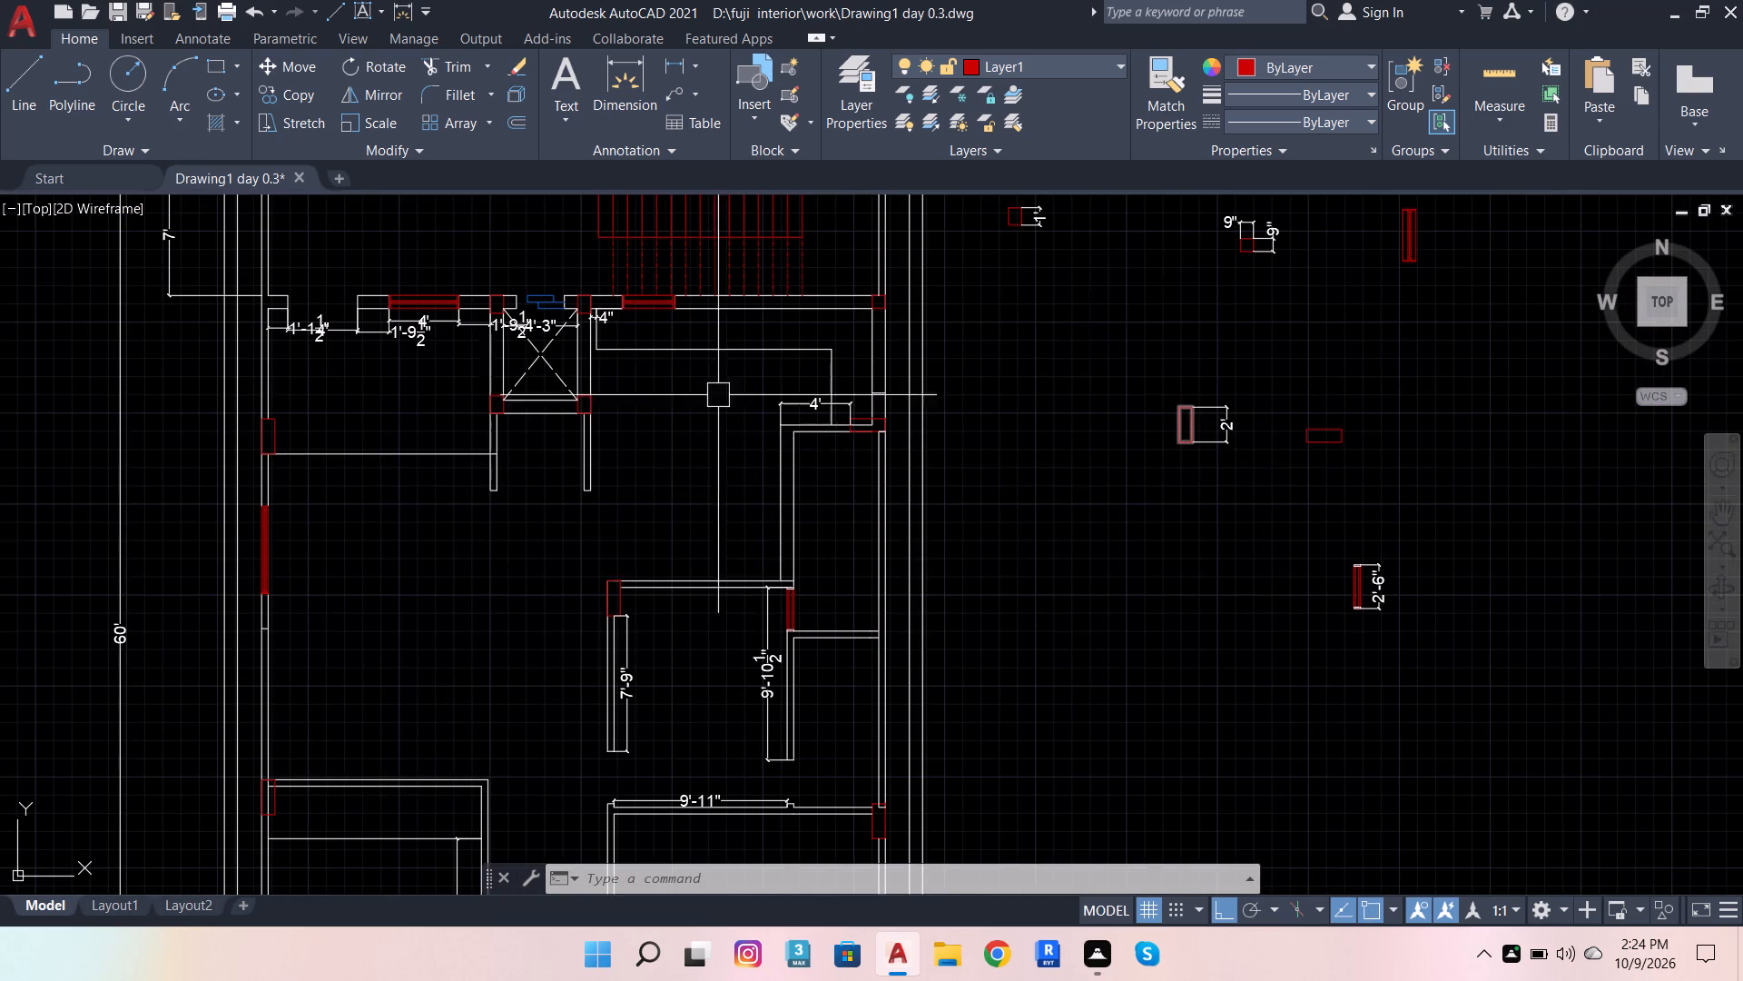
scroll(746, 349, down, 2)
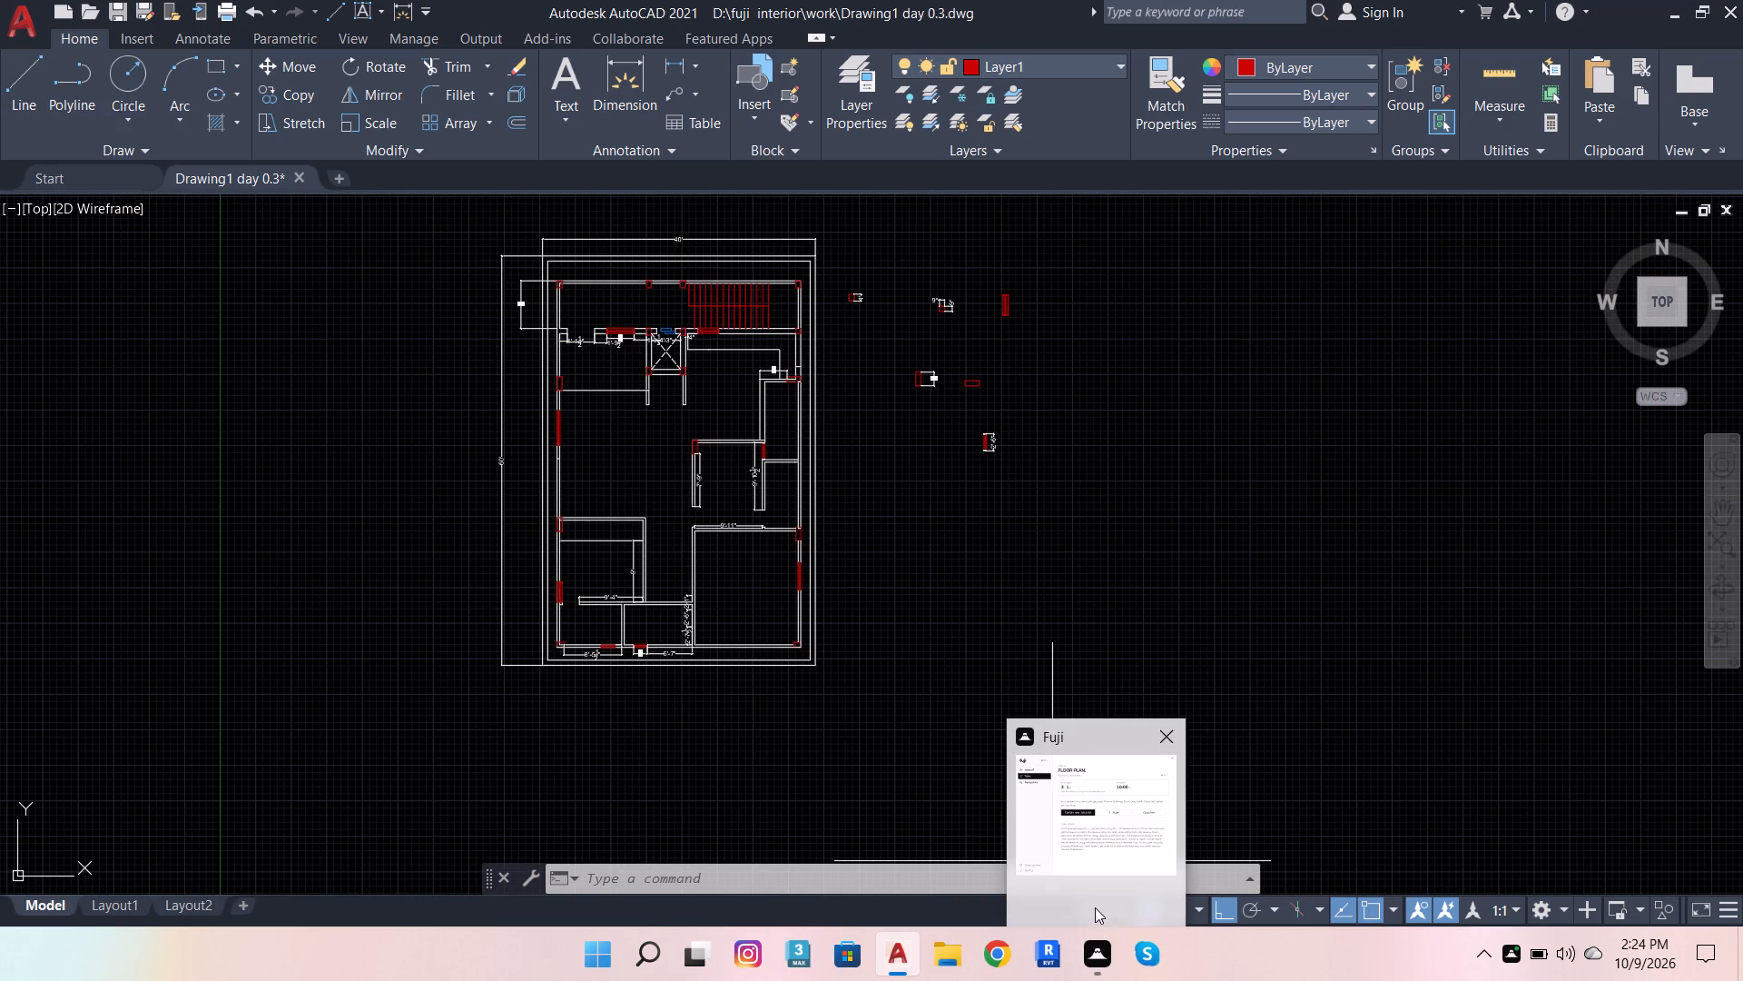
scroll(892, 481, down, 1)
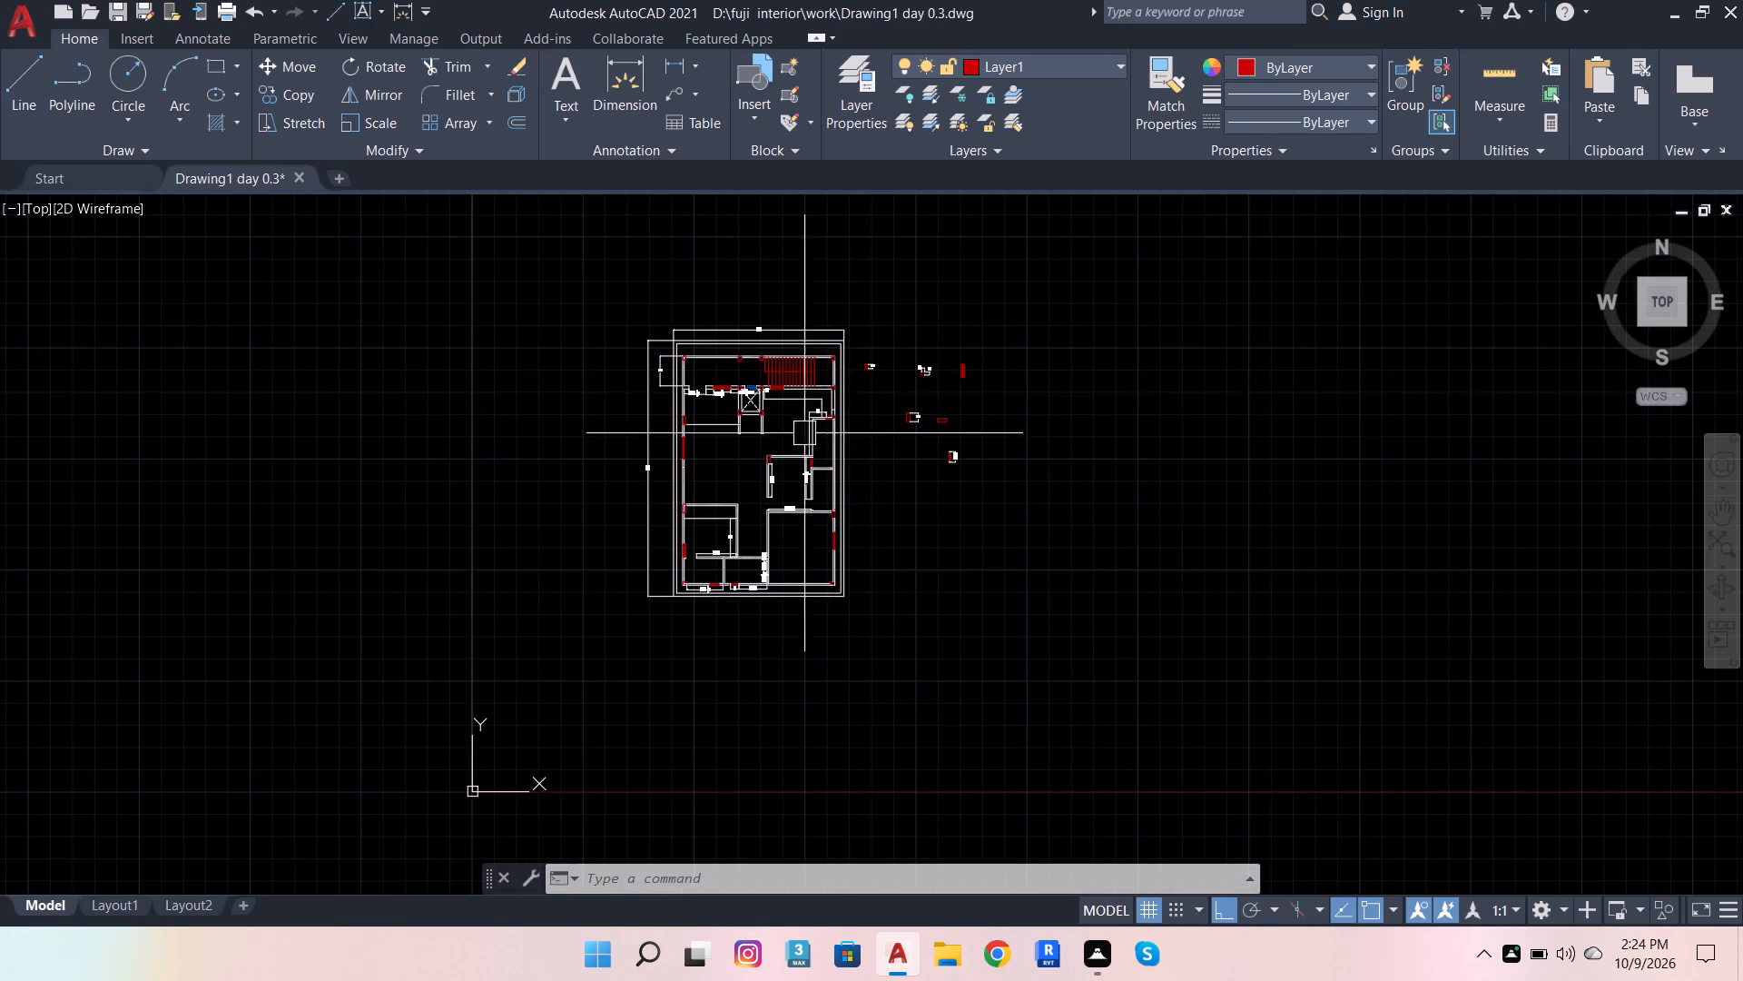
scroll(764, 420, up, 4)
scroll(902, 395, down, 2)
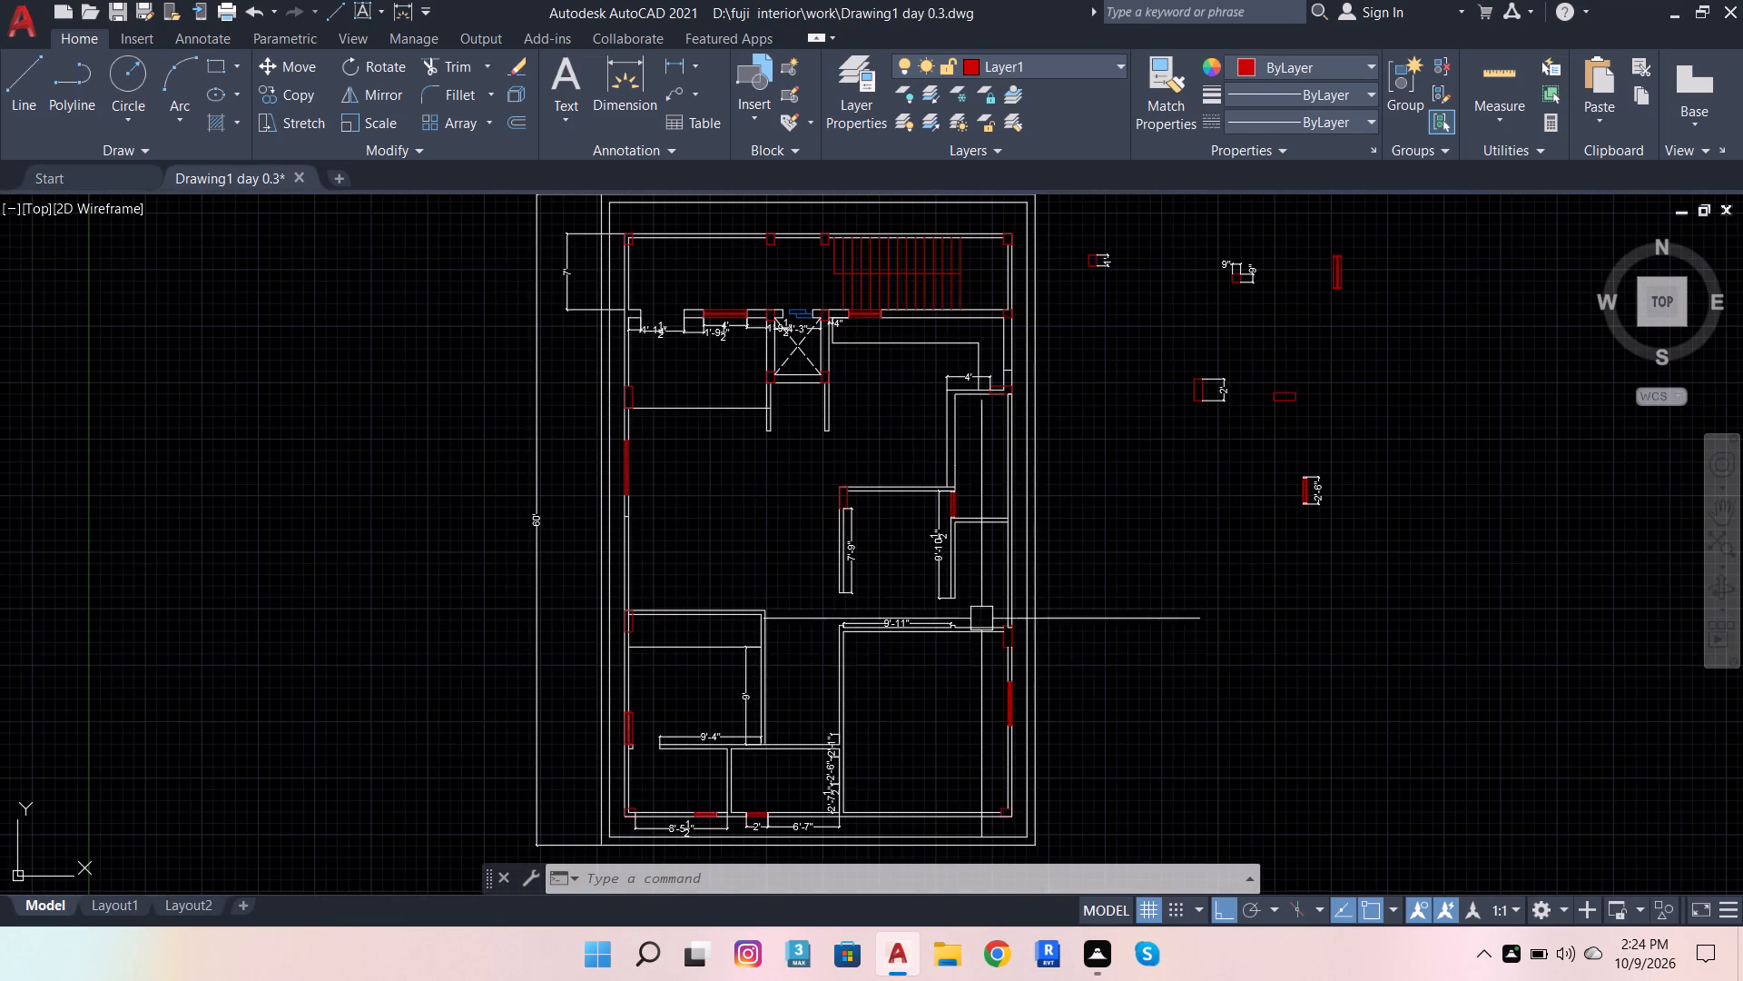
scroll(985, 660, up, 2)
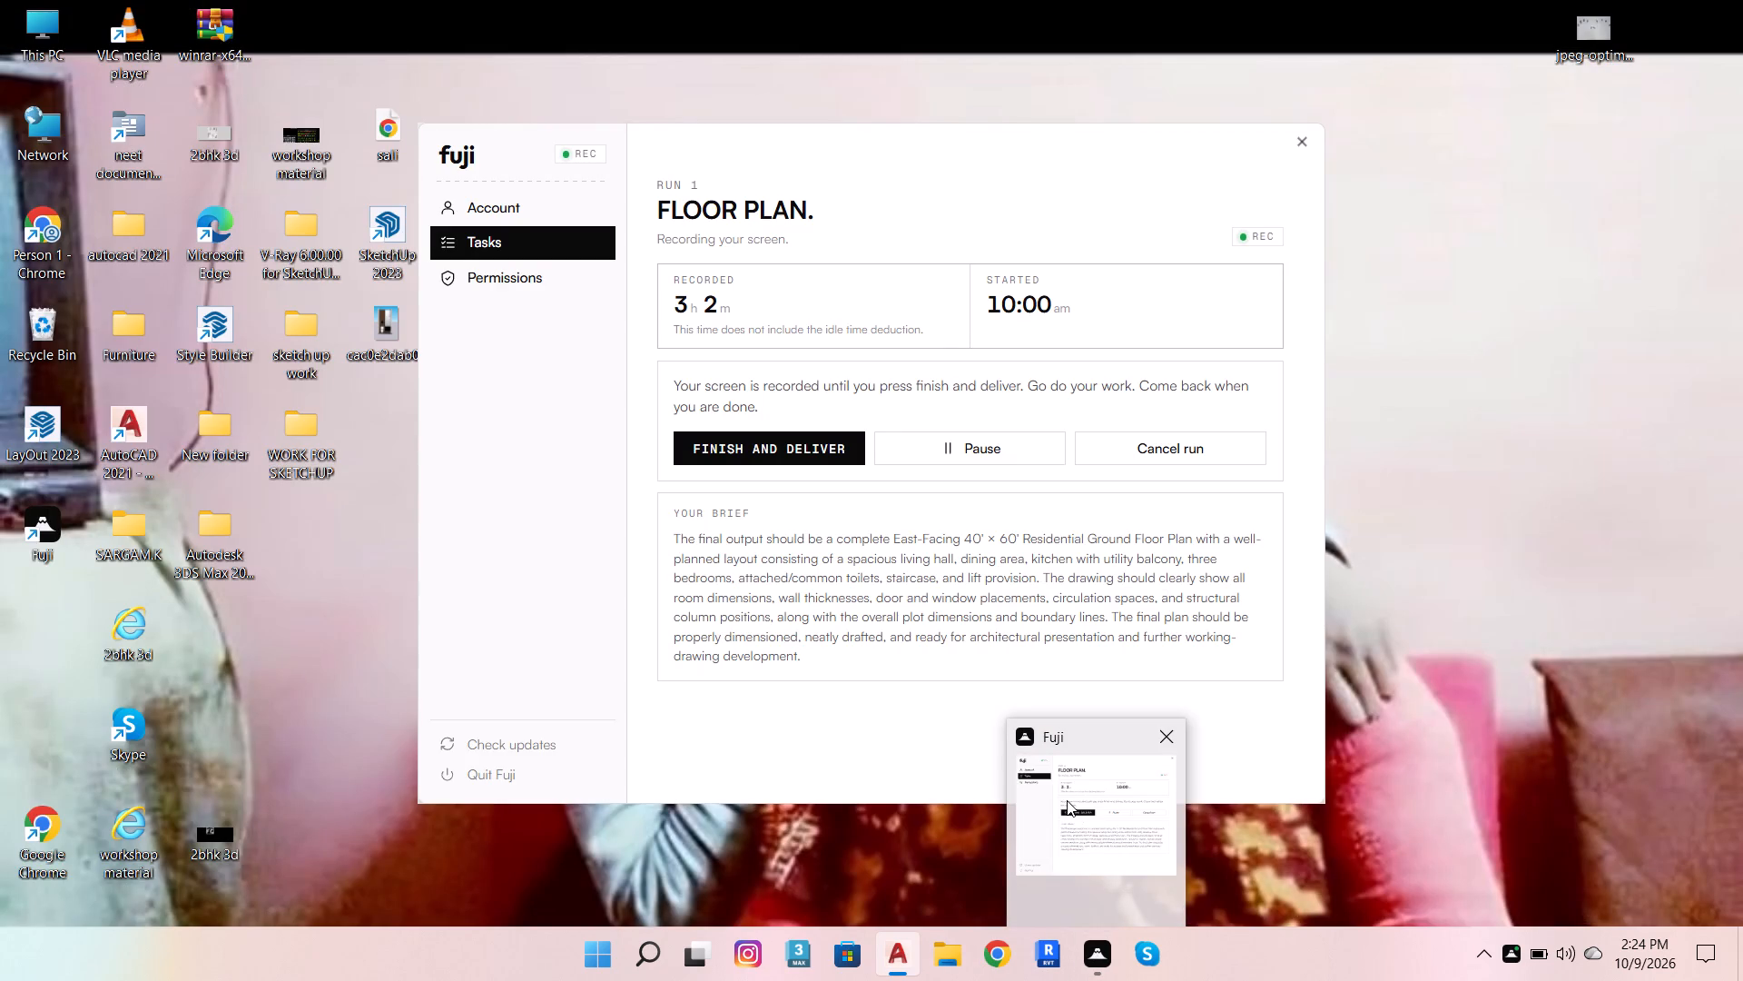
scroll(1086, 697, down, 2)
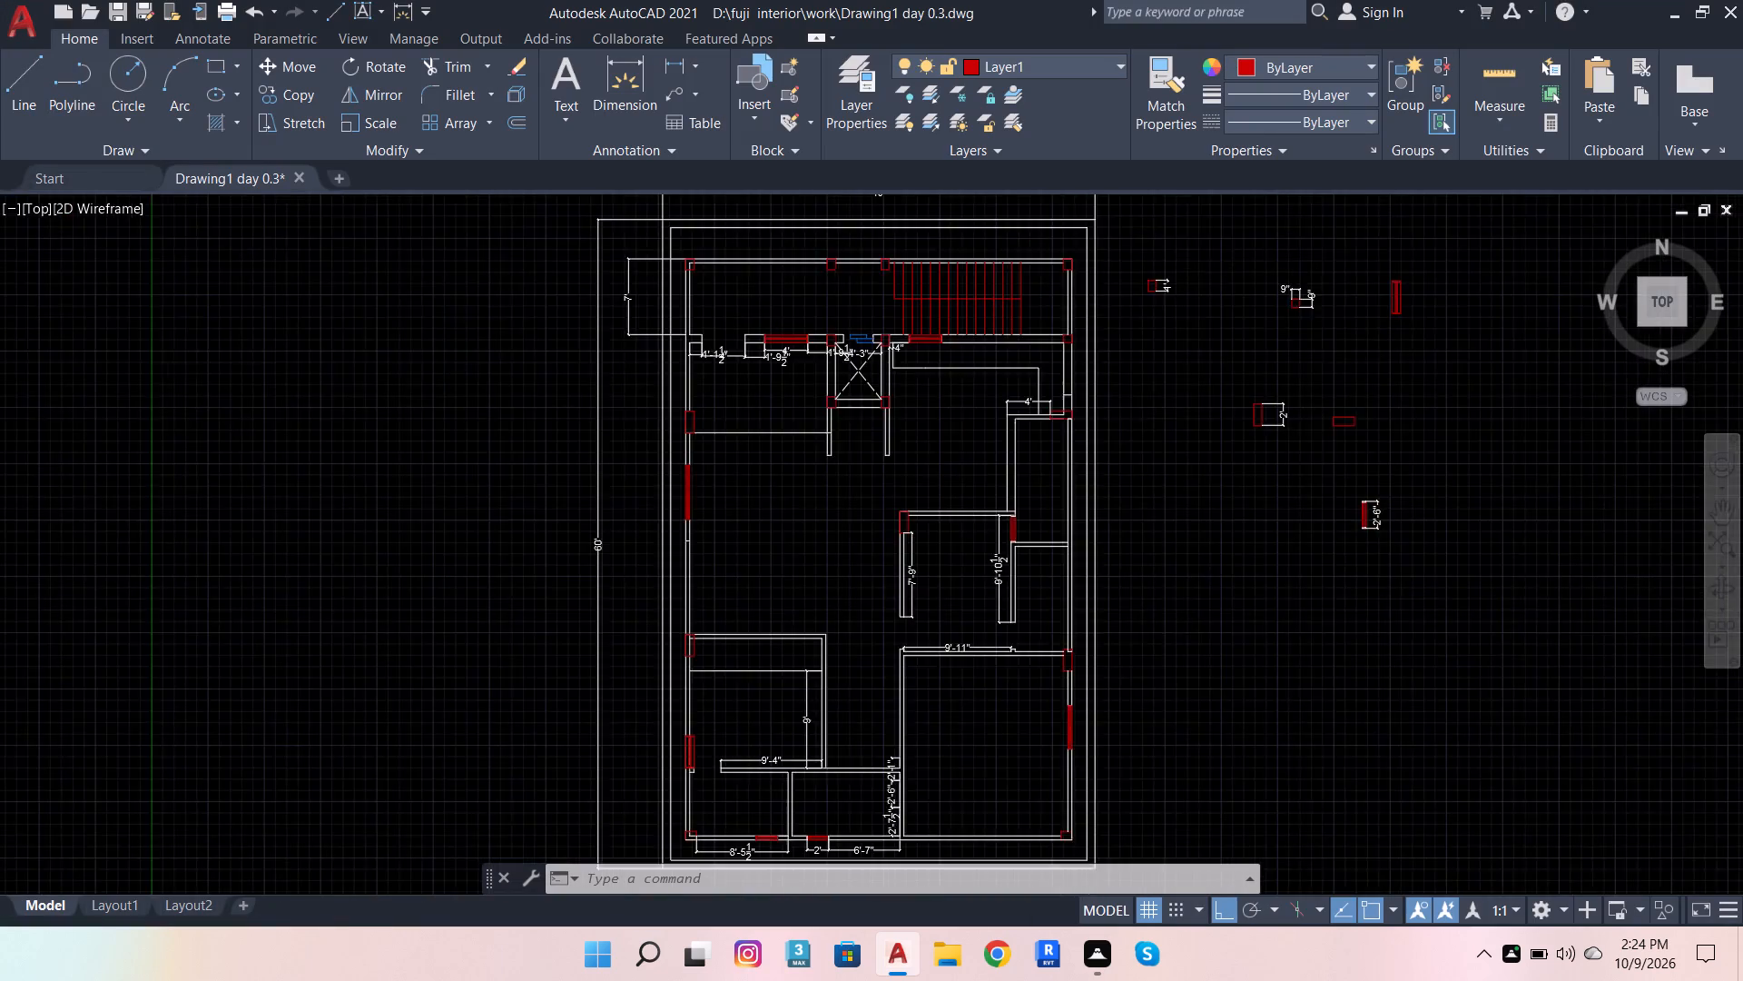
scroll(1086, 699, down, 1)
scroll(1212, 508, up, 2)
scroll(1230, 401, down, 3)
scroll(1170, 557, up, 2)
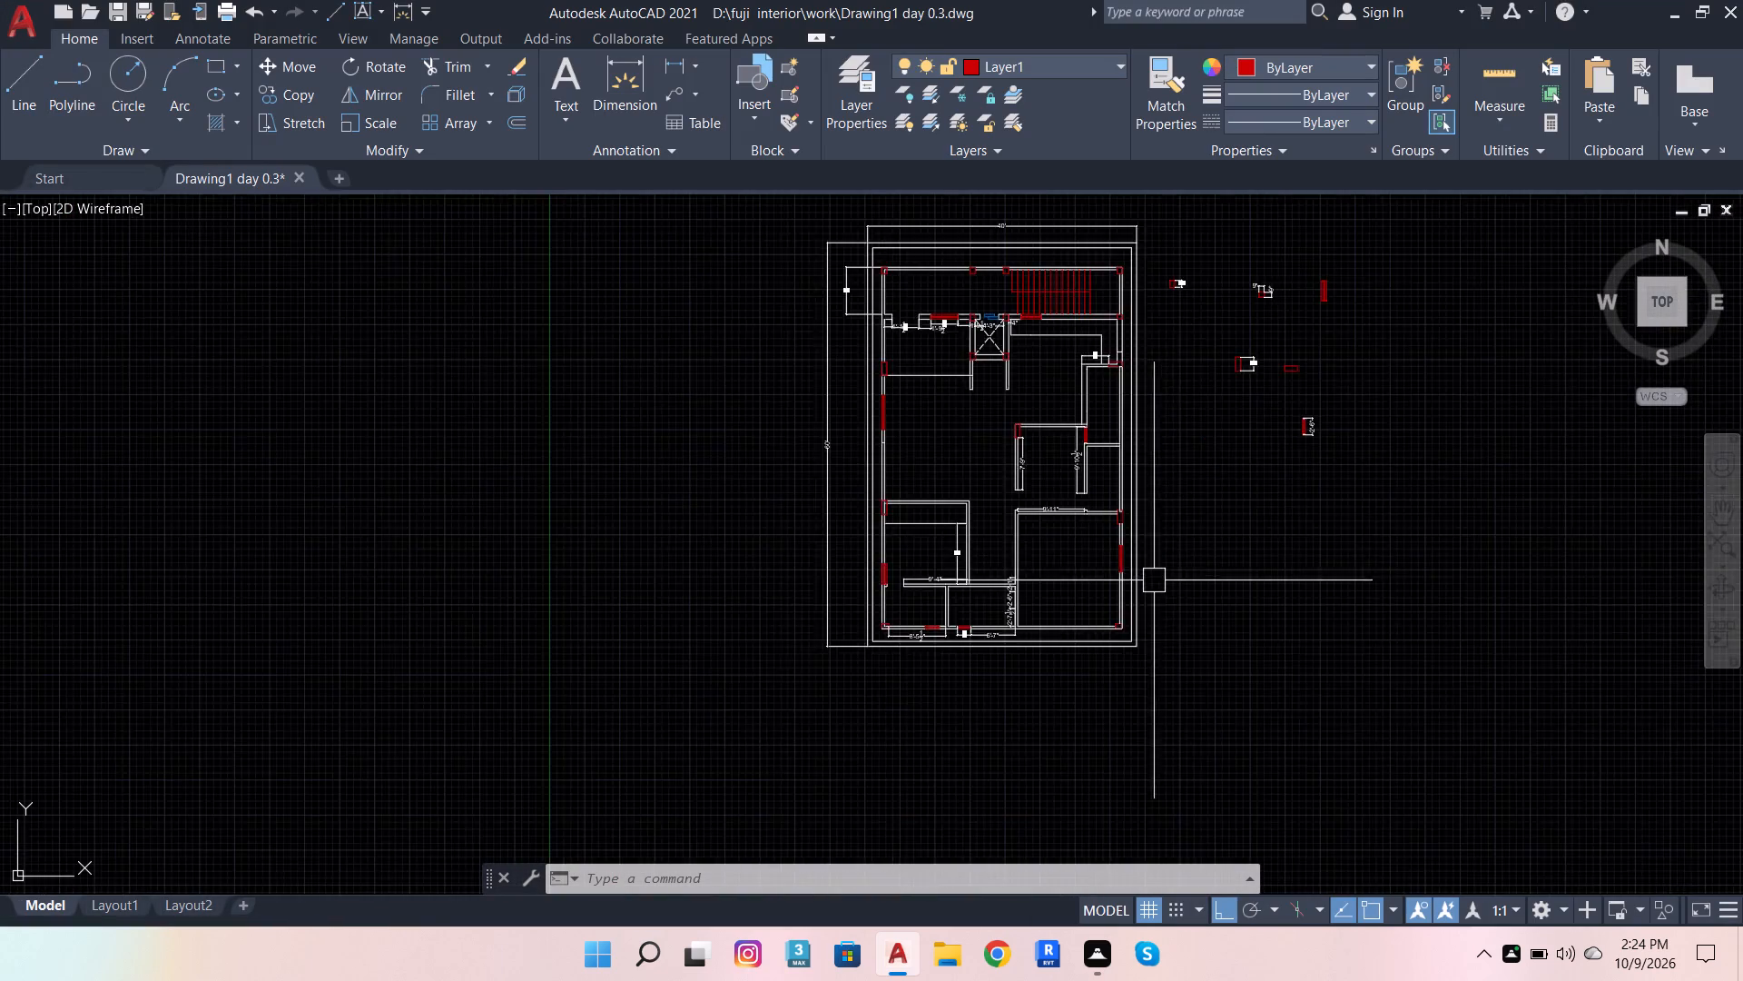
Convert all the lines of the 4' window in the bottom-right room's right wall into a block named mhjyhjykmjk.
scroll(1154, 580, up, 1)
scroll(1051, 500, up, 4)
click(1094, 421)
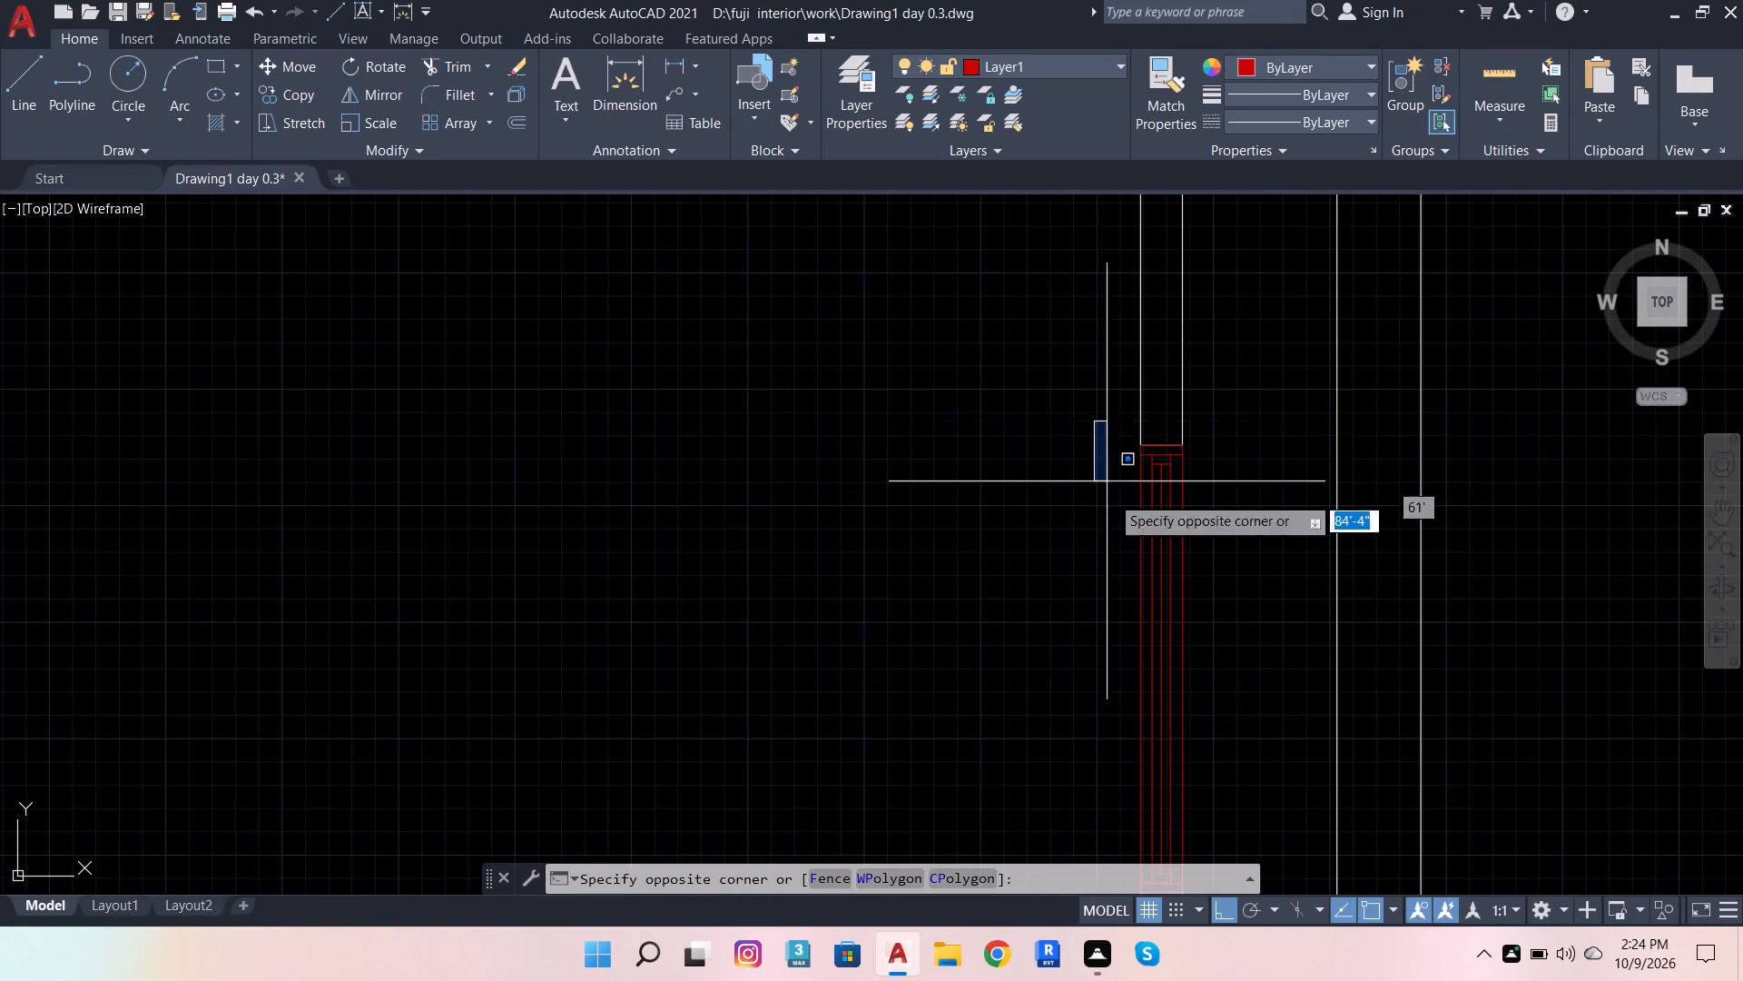
scroll(1118, 530, down, 2)
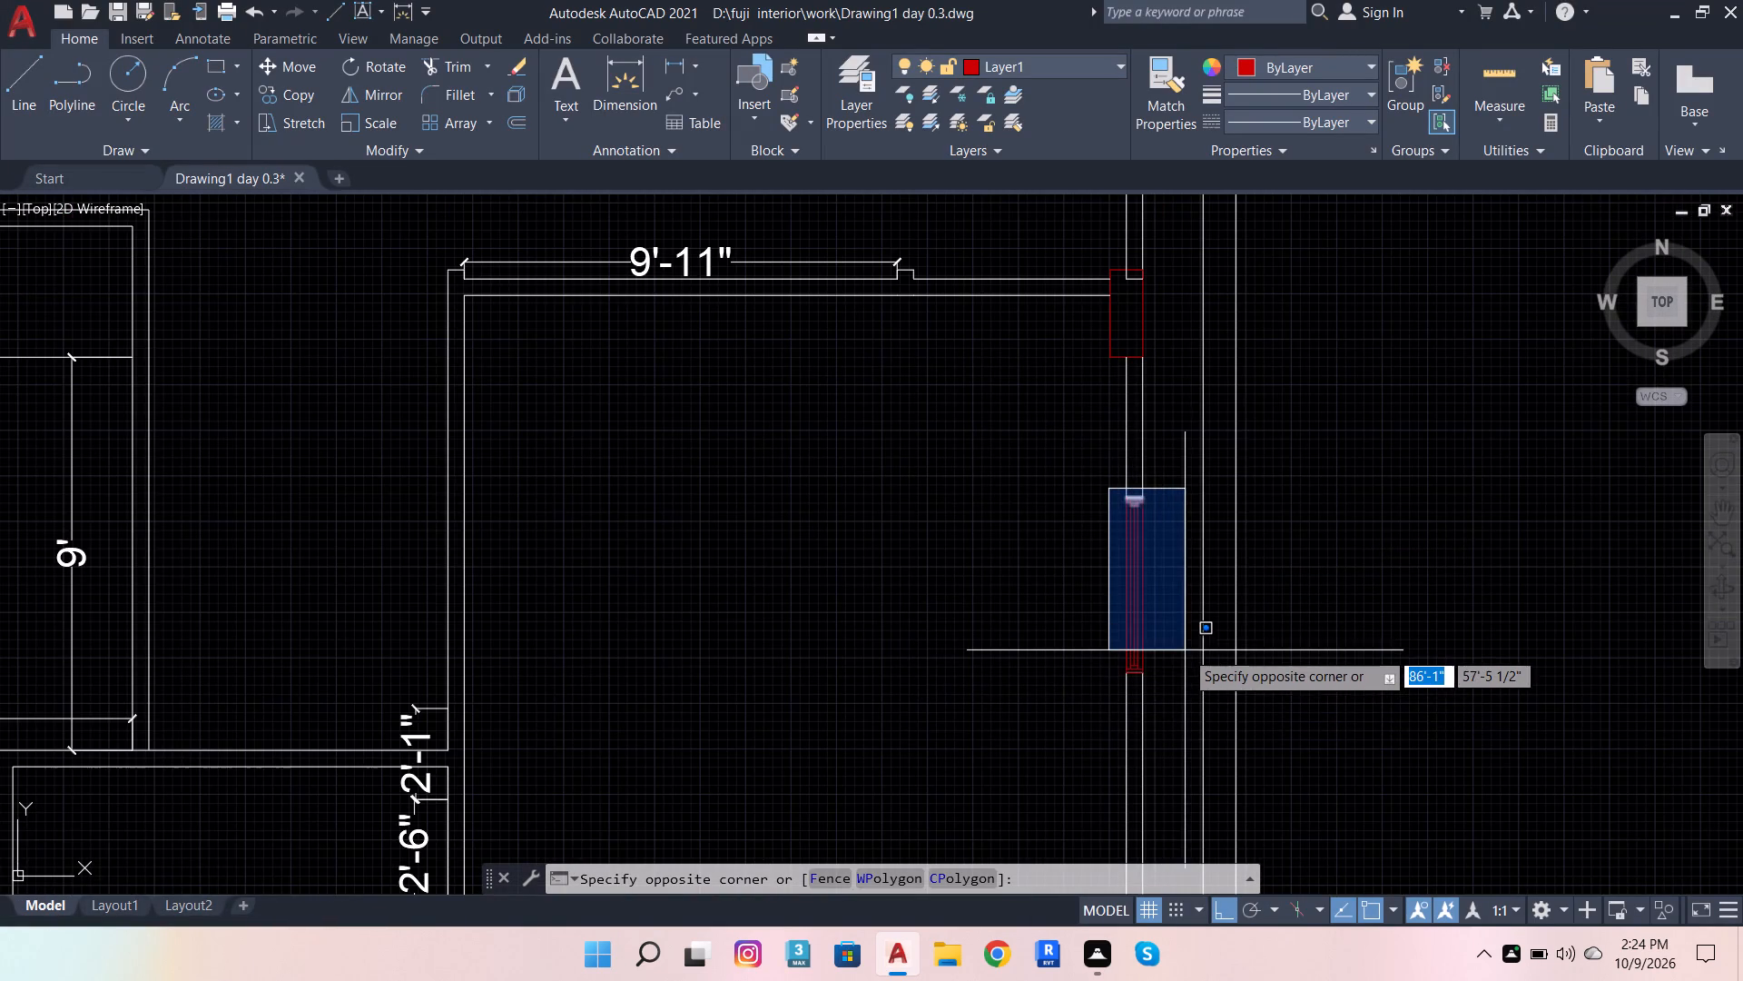
scroll(1185, 650, up, 2)
click(1176, 729)
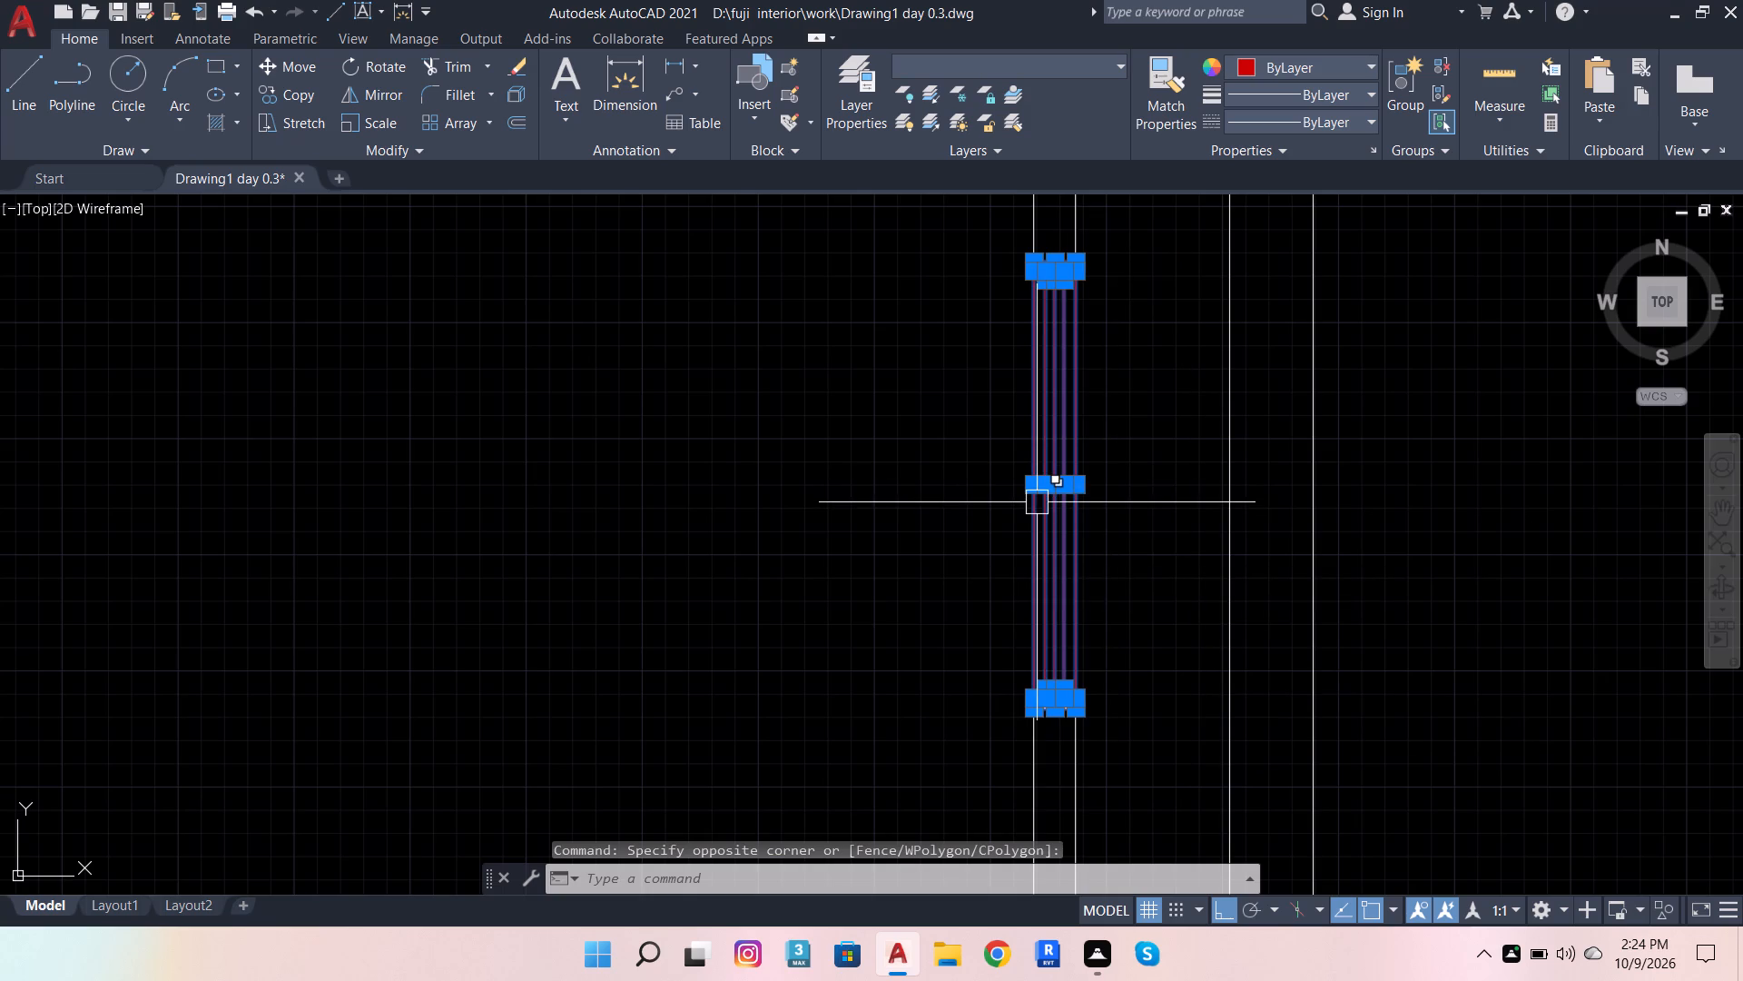
scroll(1037, 502, up, 1)
scroll(1047, 416, up, 2)
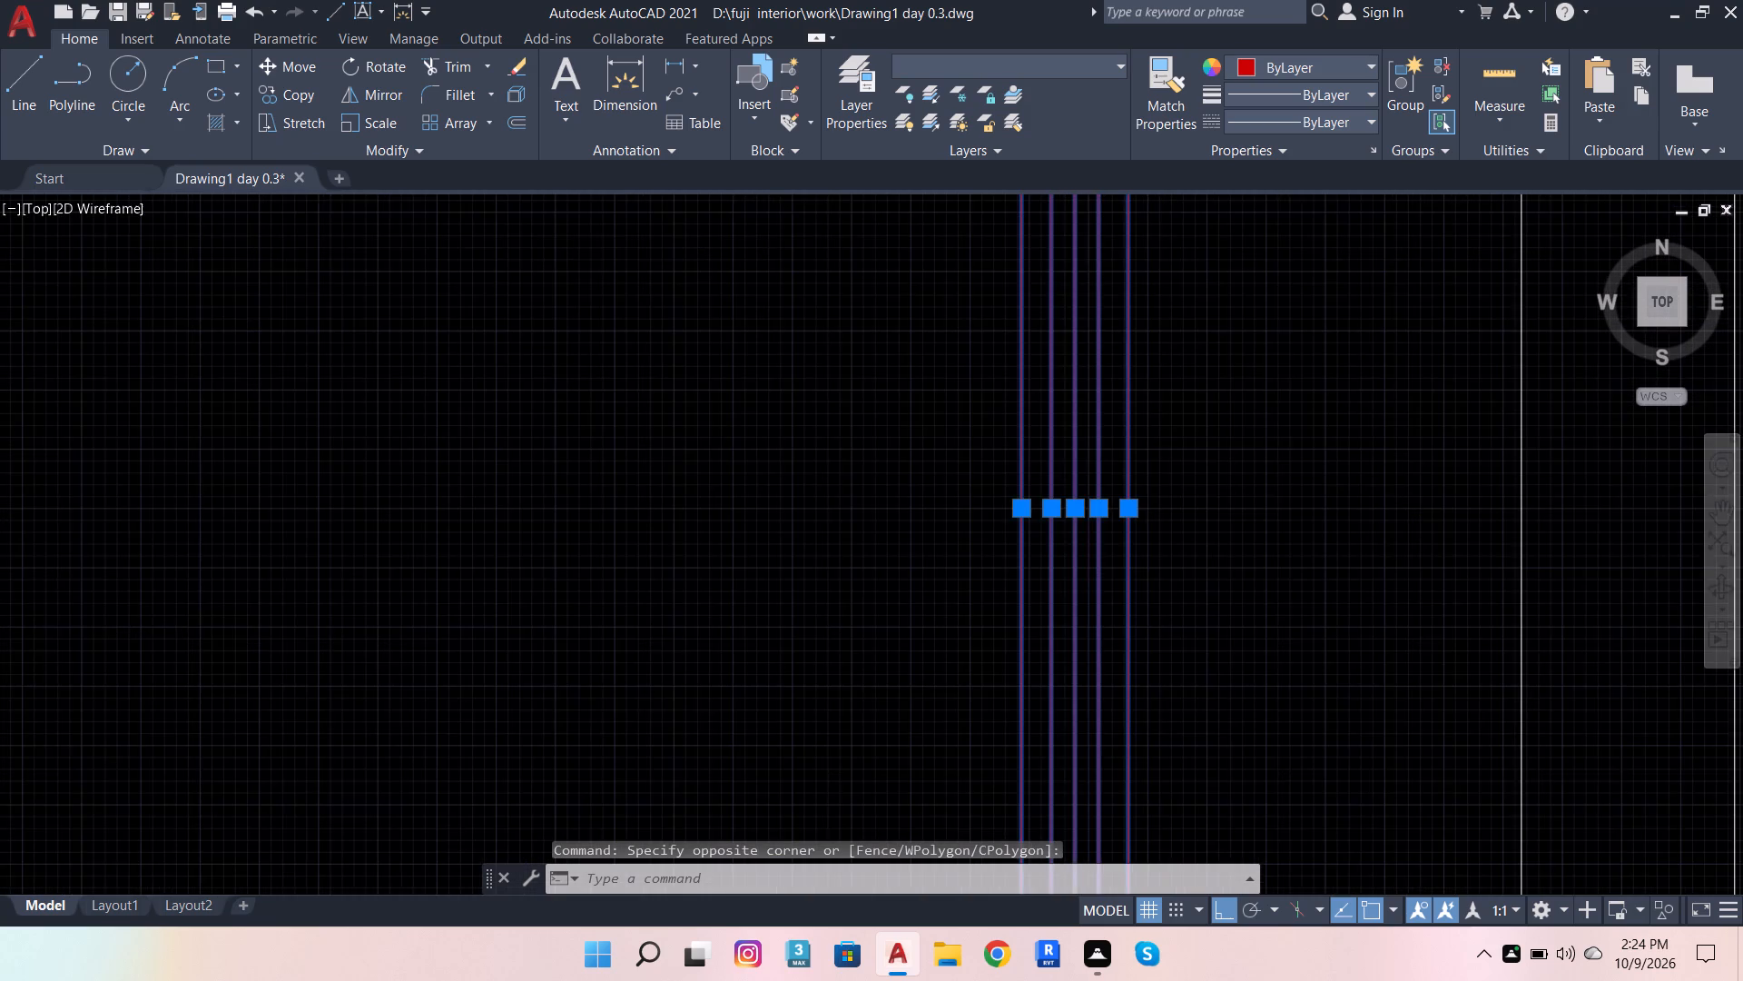
right_click(1047, 416)
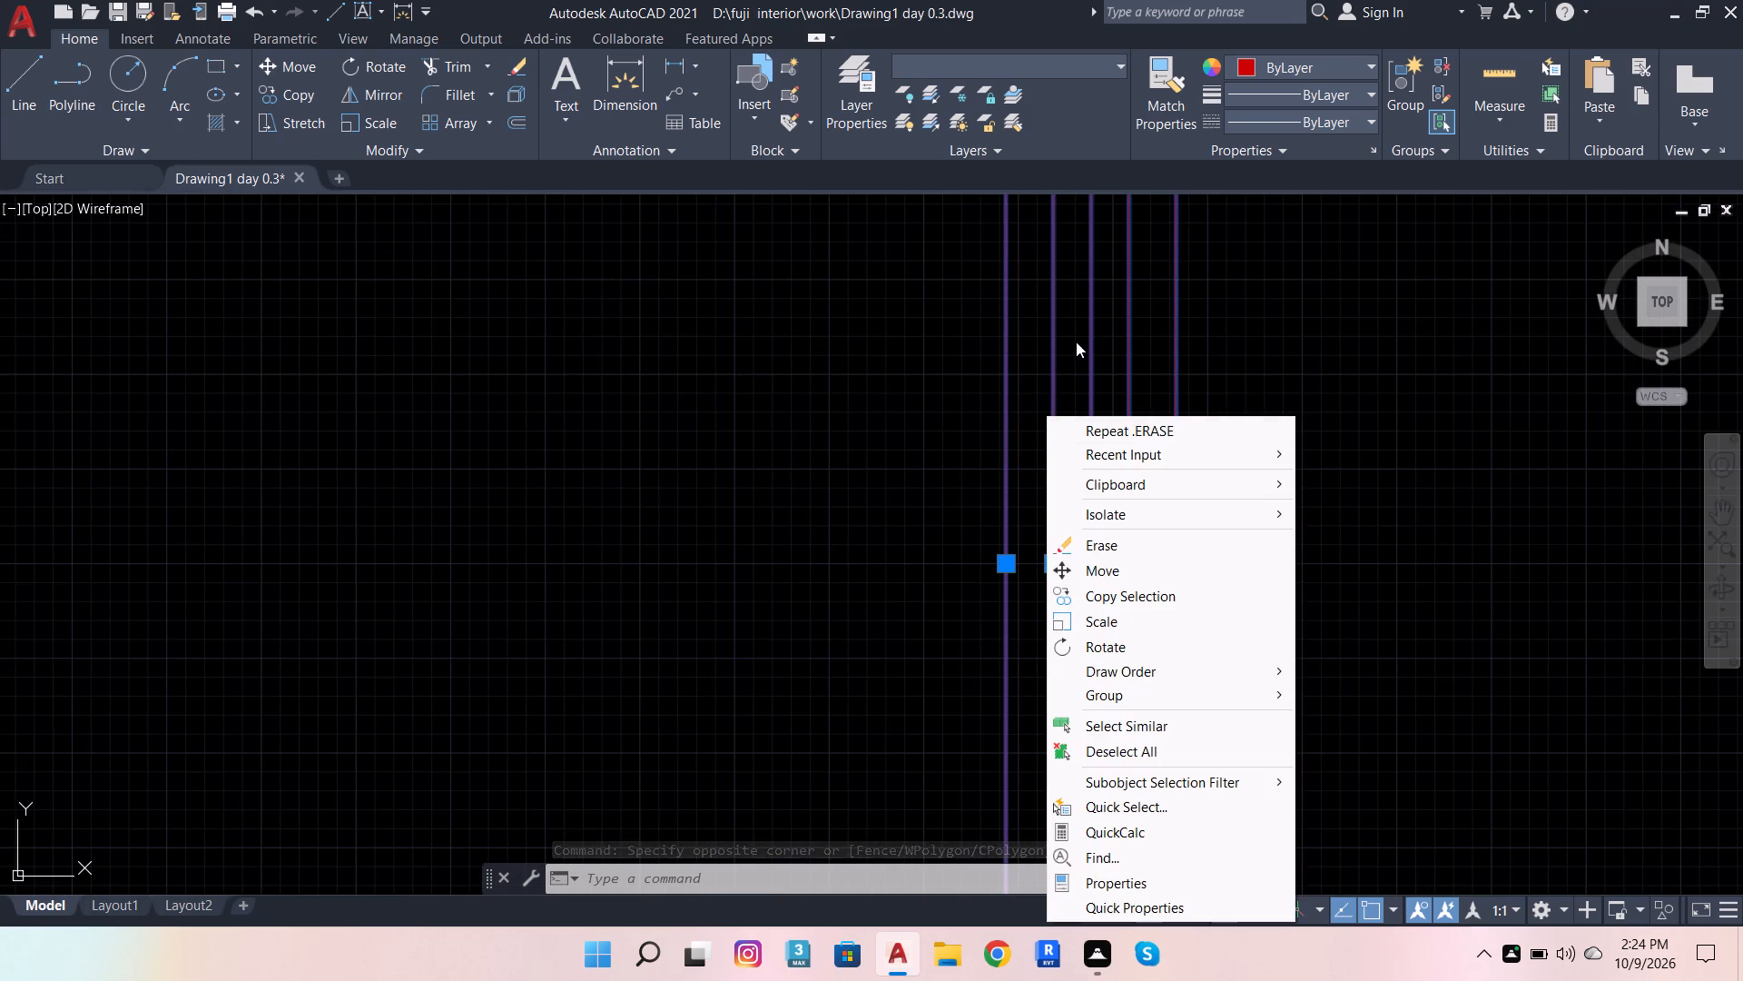
click(1076, 342)
key(b)
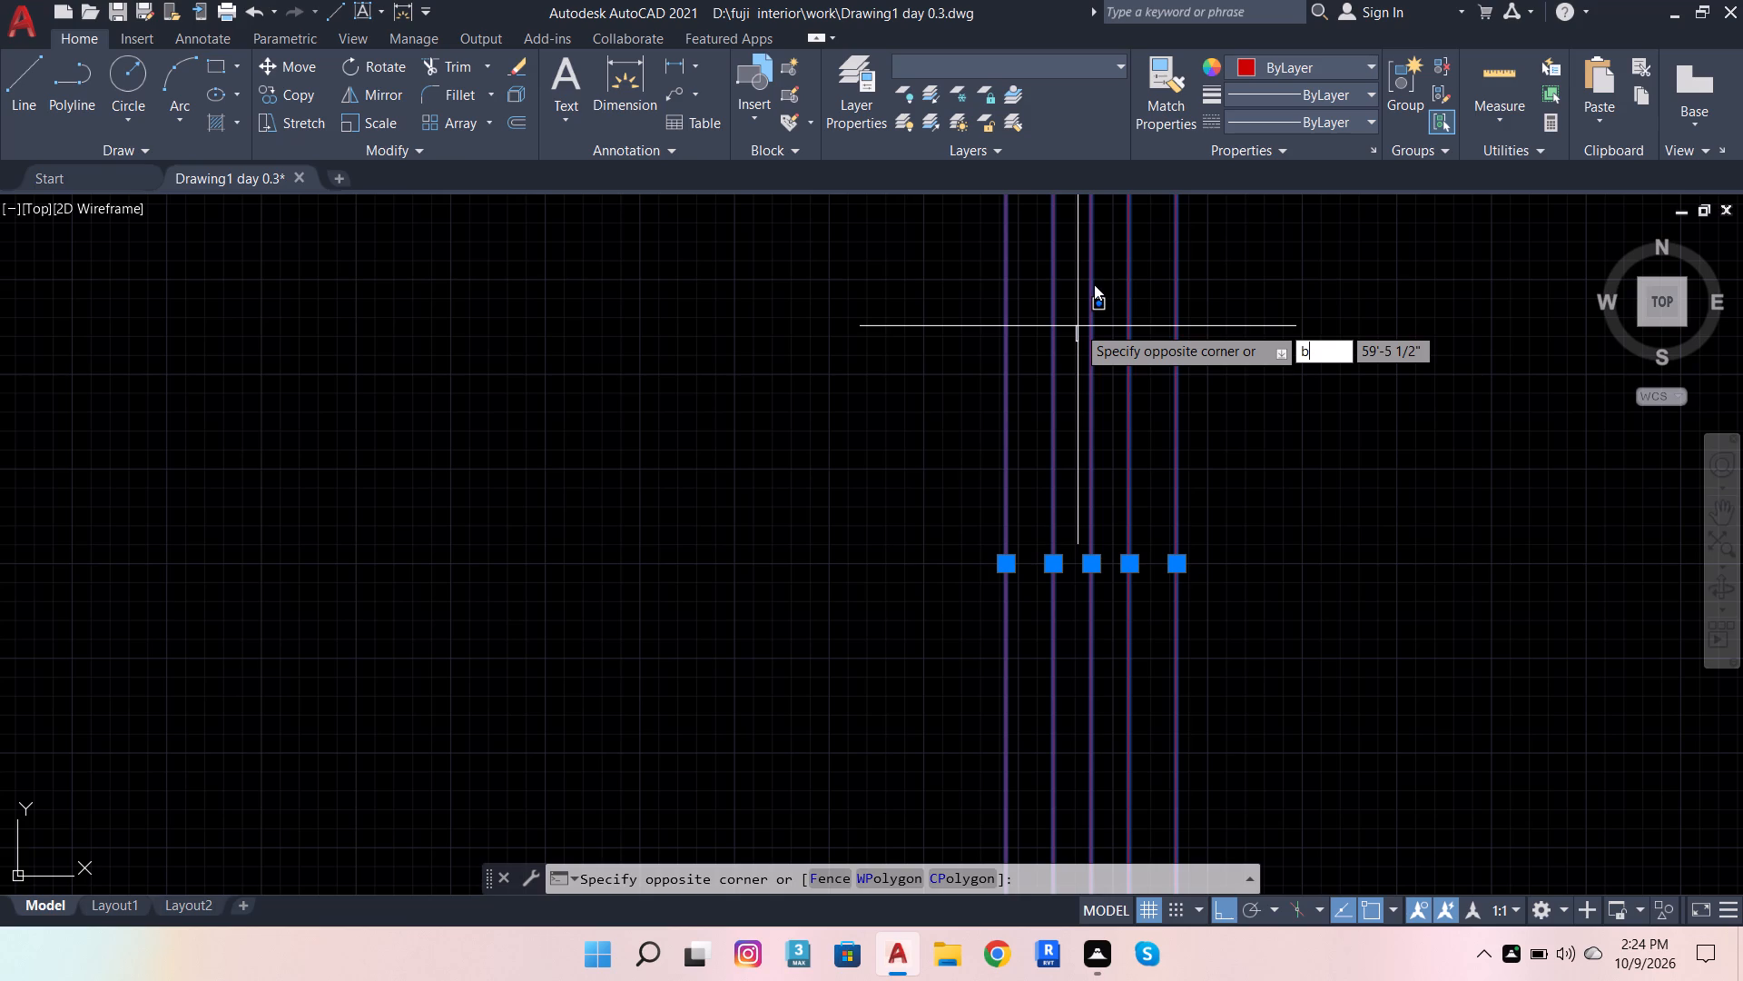
key(l)
key(Escape)
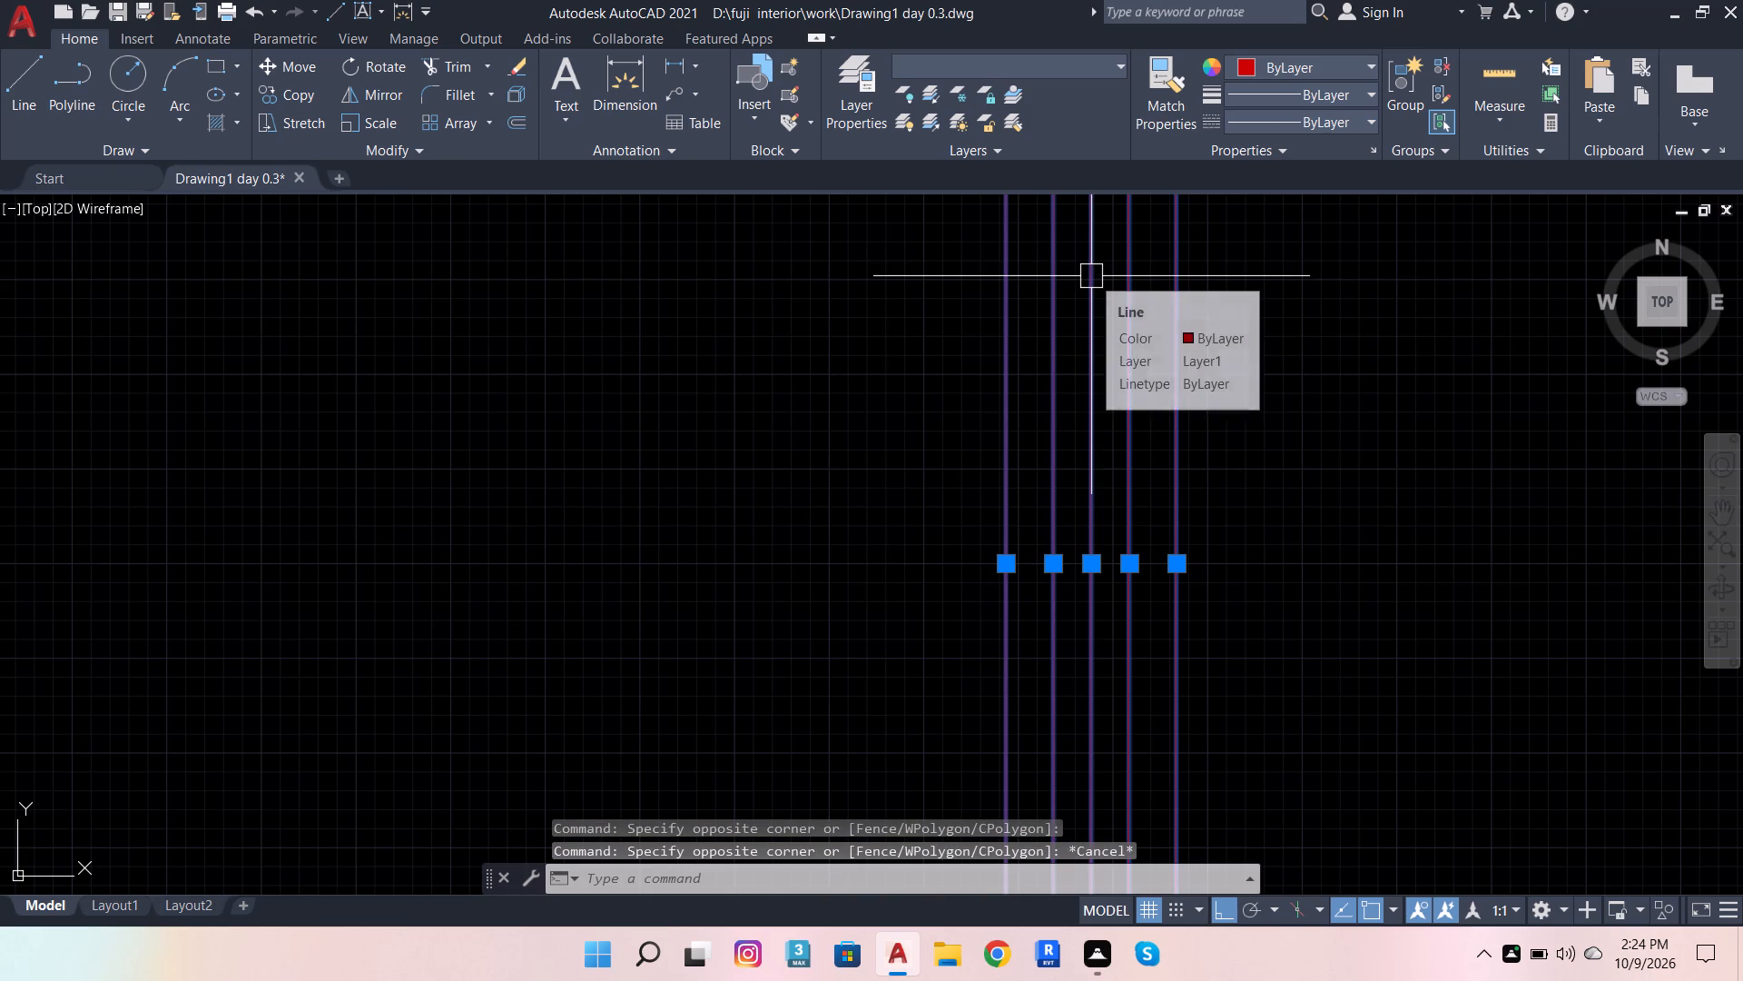
key(b)
click(1130, 328)
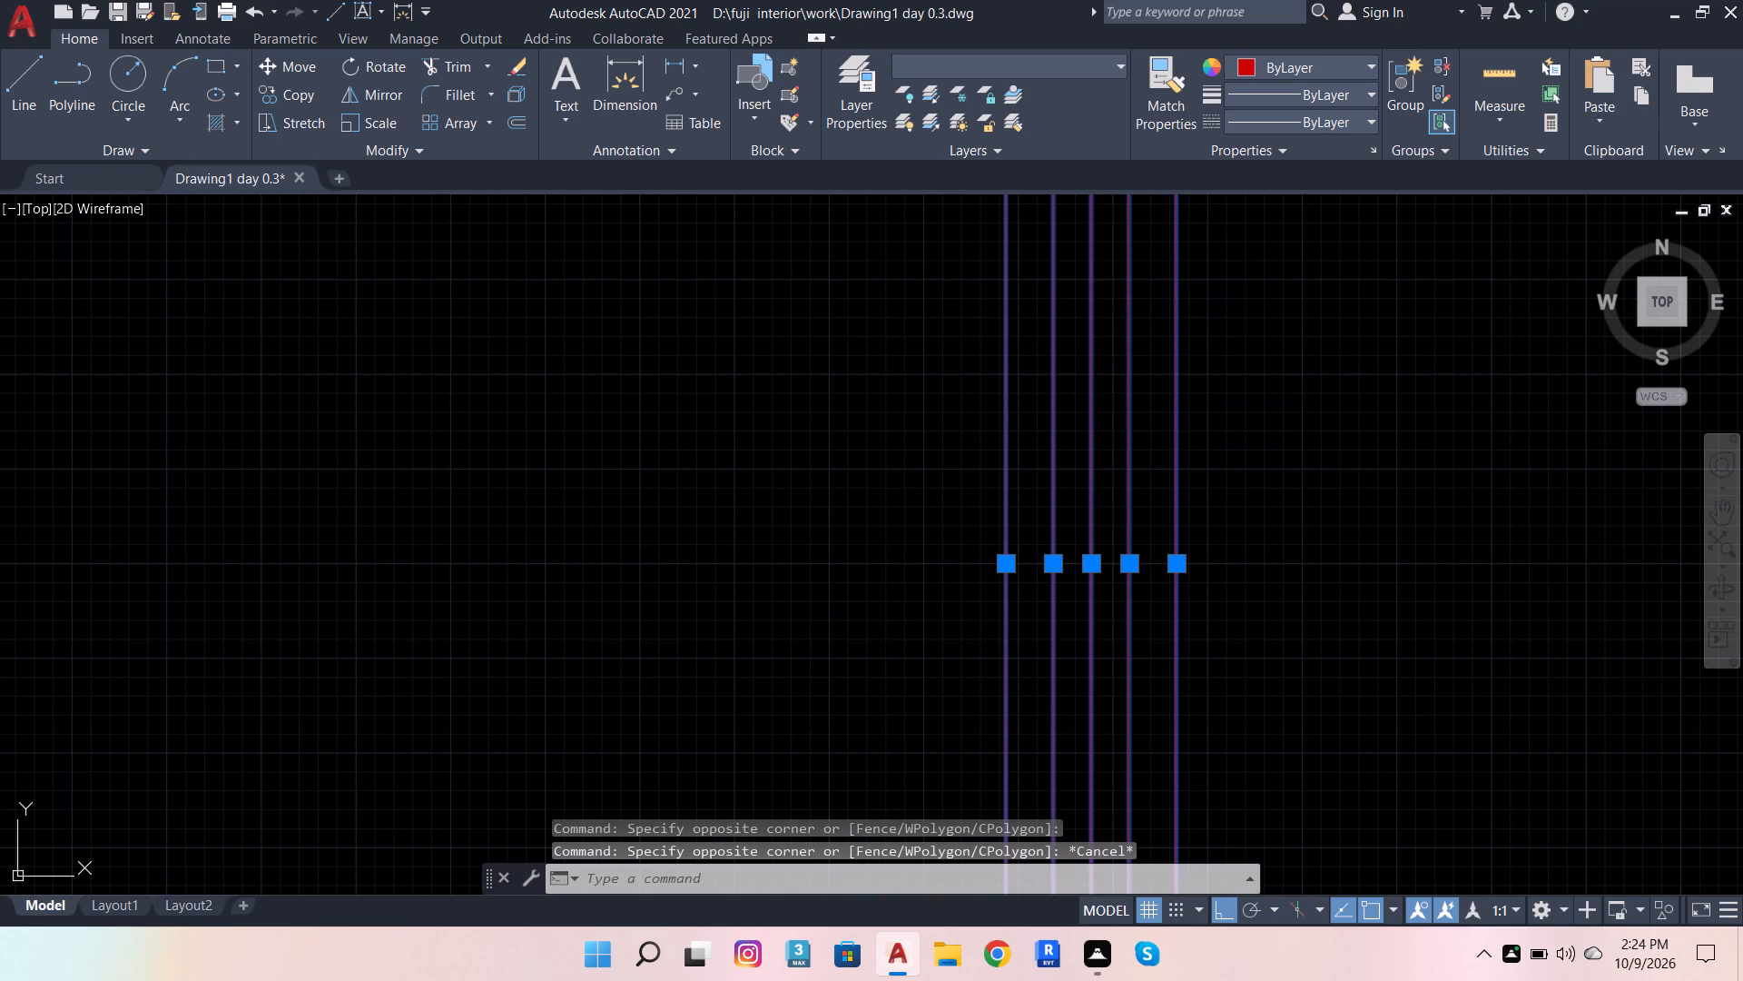
text(mhjy)
key(h)
key(j)
key(y)
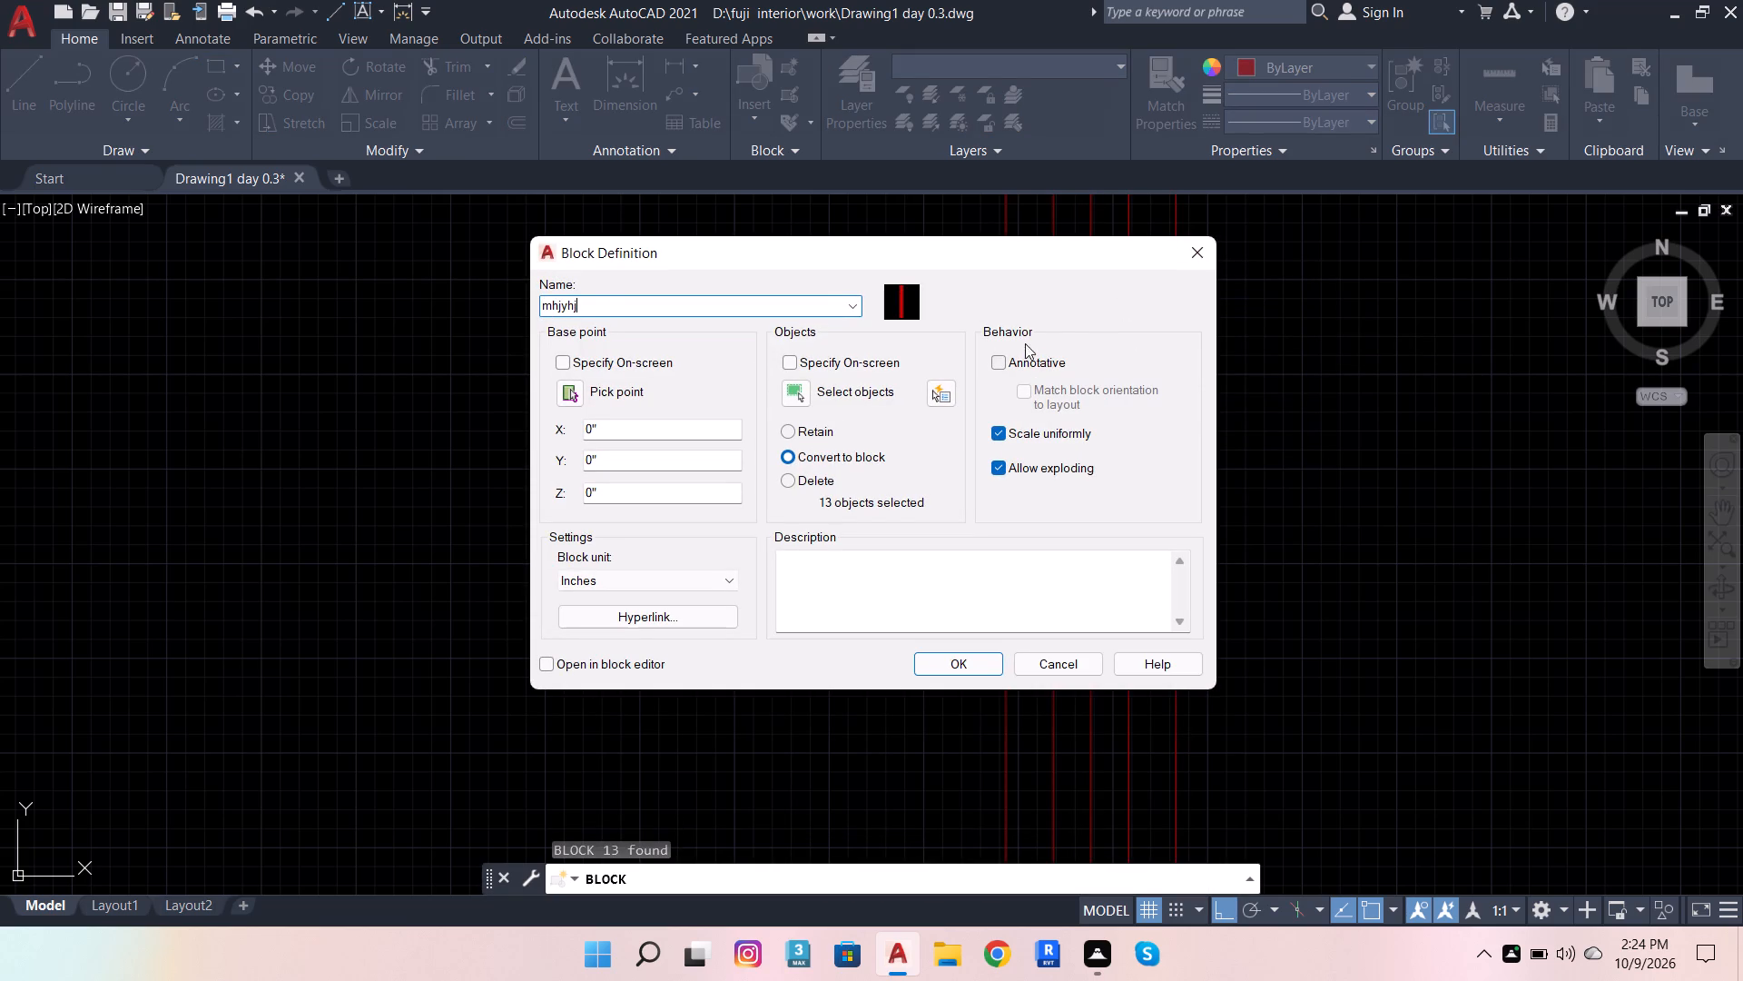
text(km)
key(j)
key(k)
key(Return)
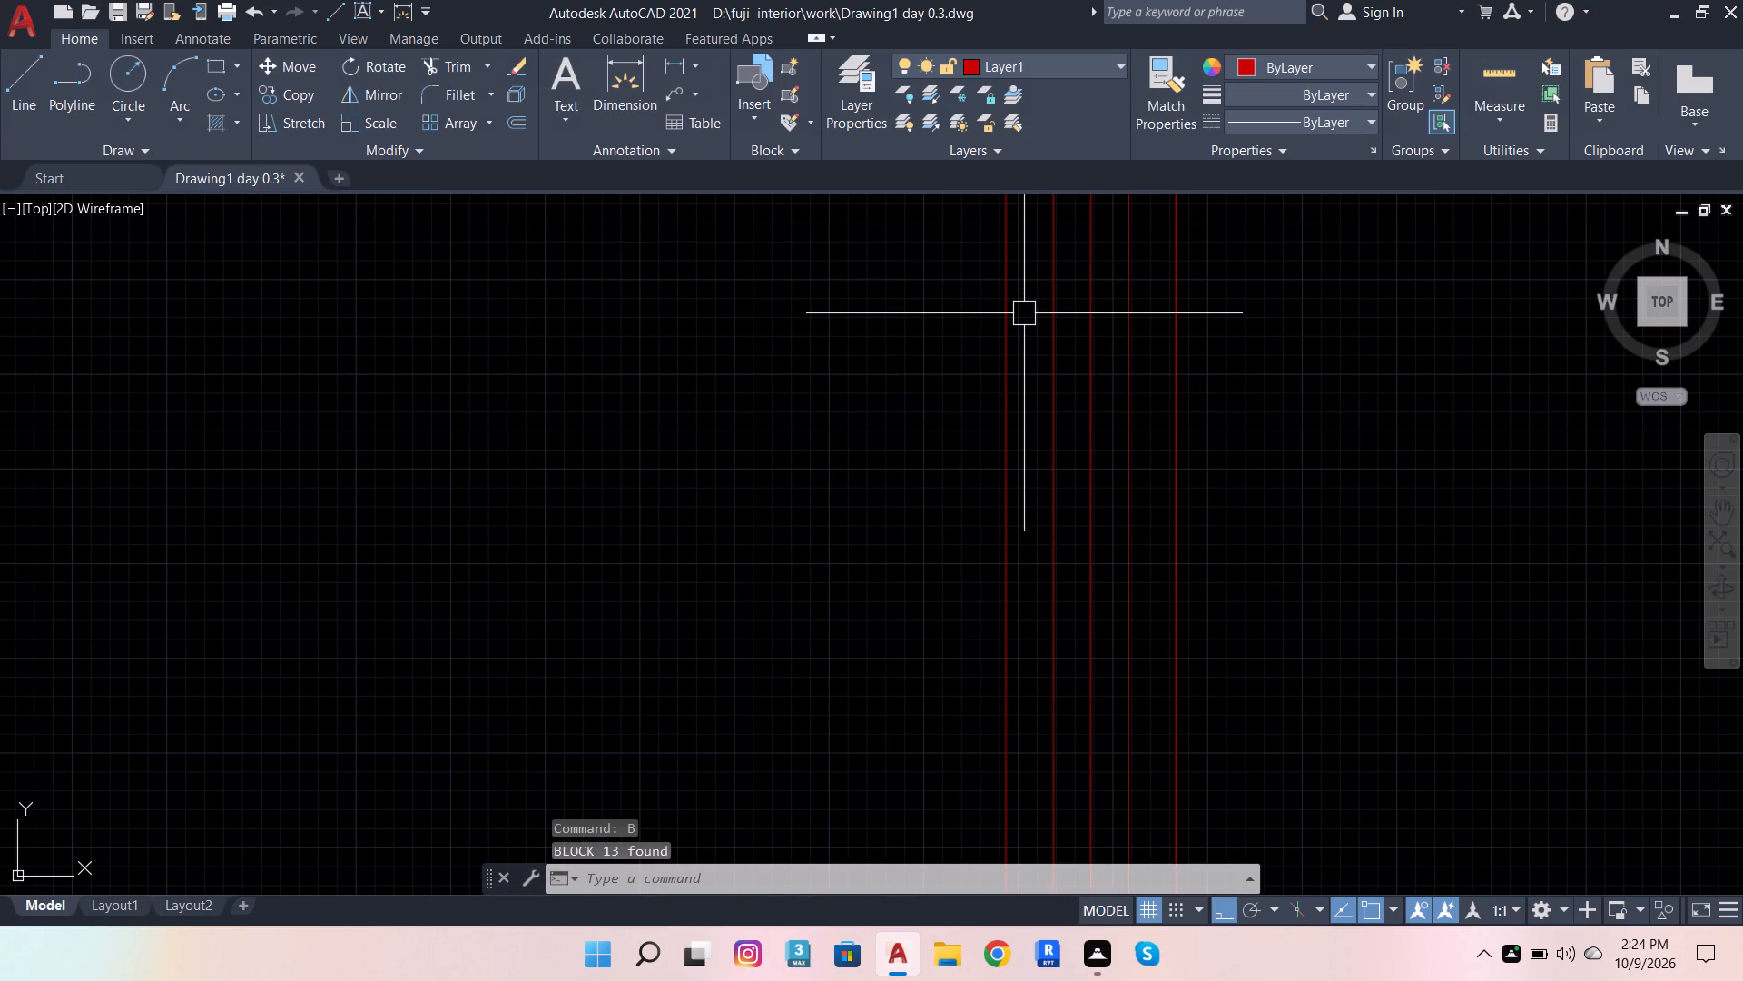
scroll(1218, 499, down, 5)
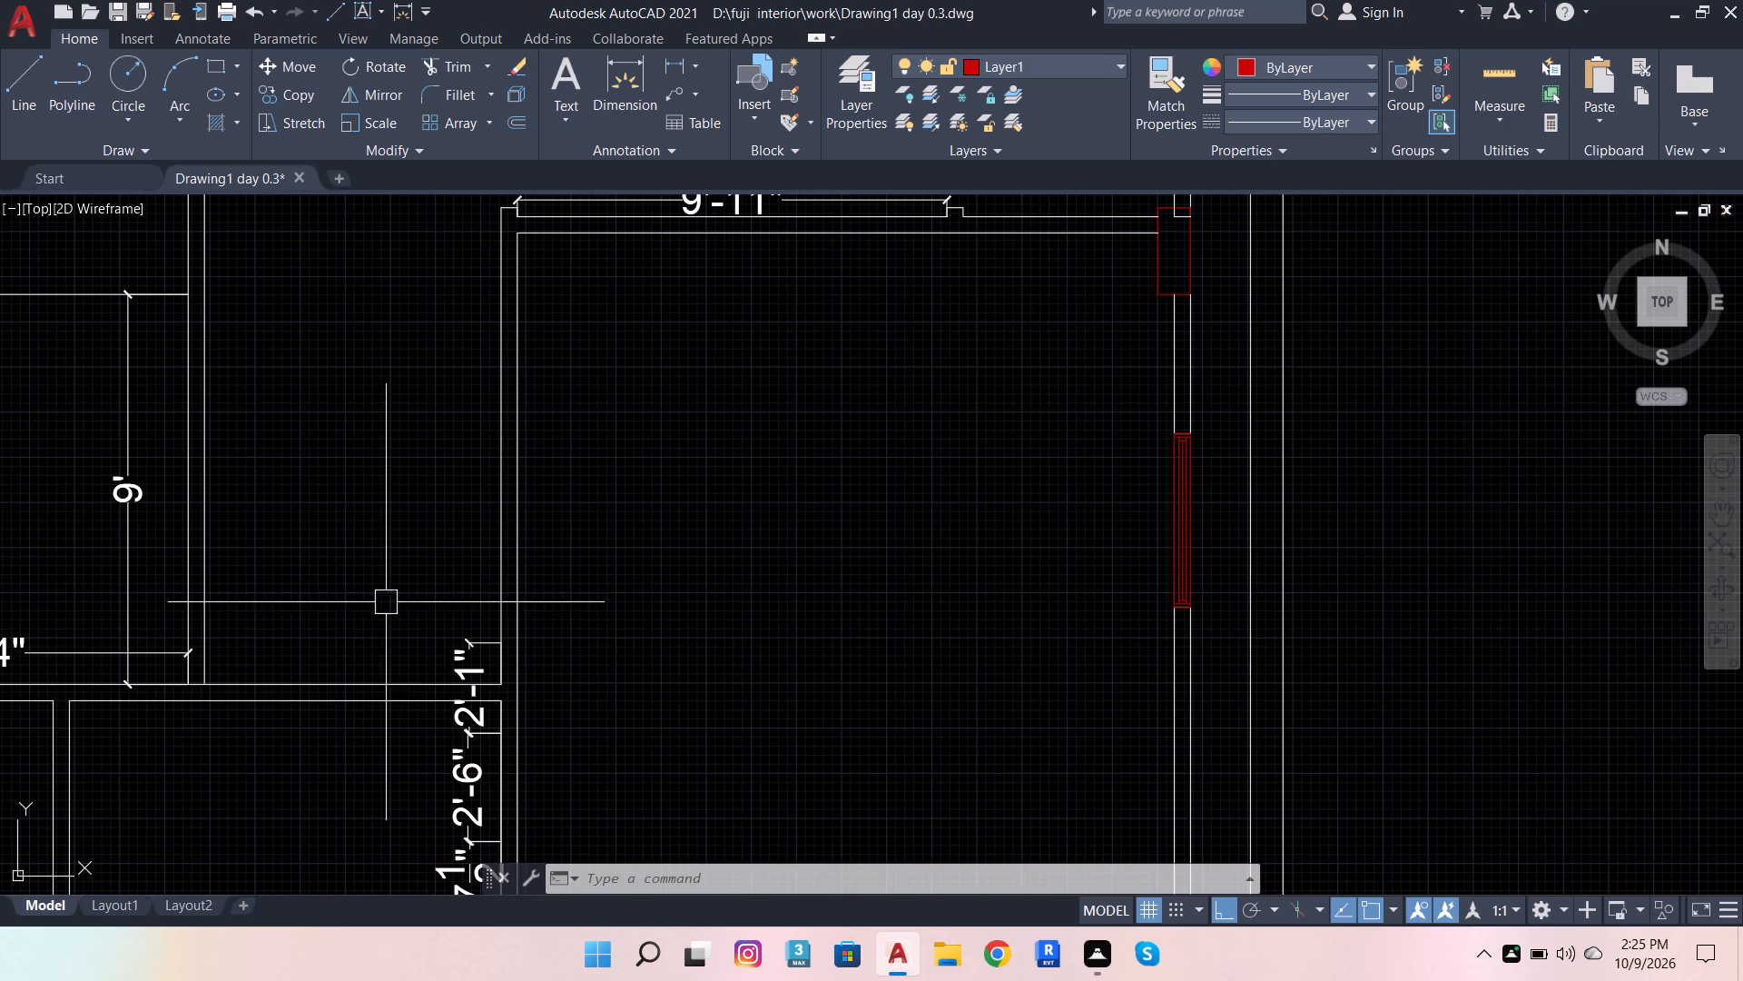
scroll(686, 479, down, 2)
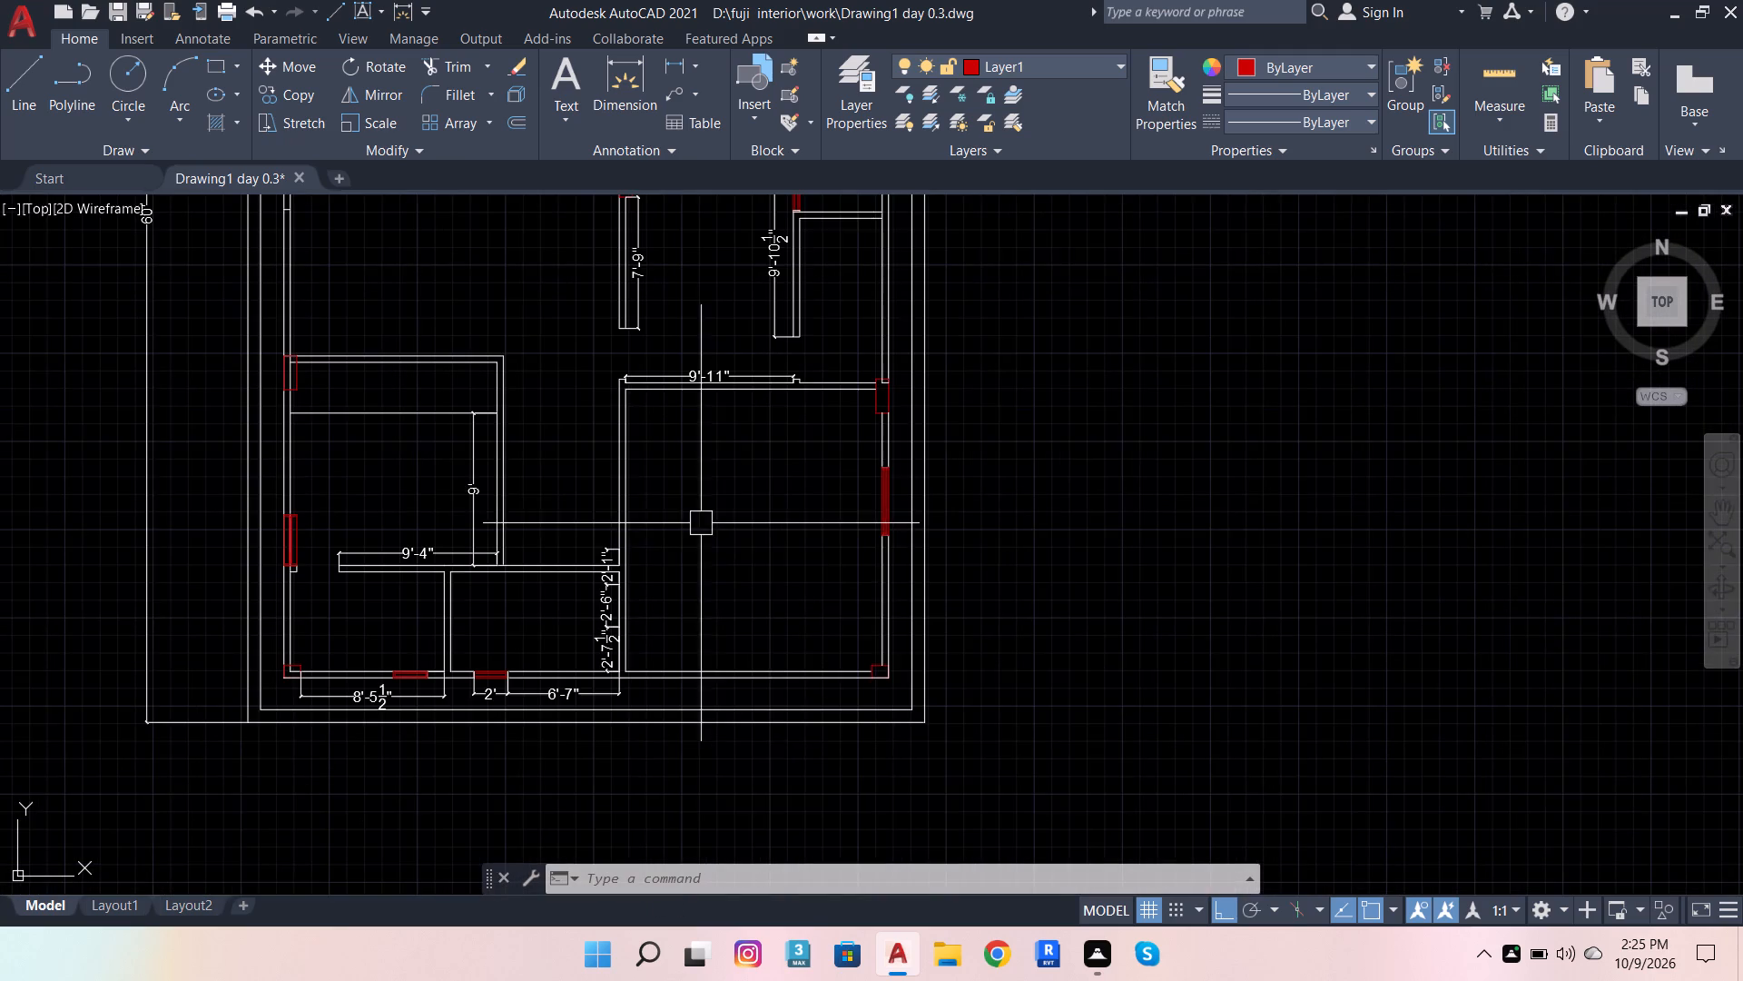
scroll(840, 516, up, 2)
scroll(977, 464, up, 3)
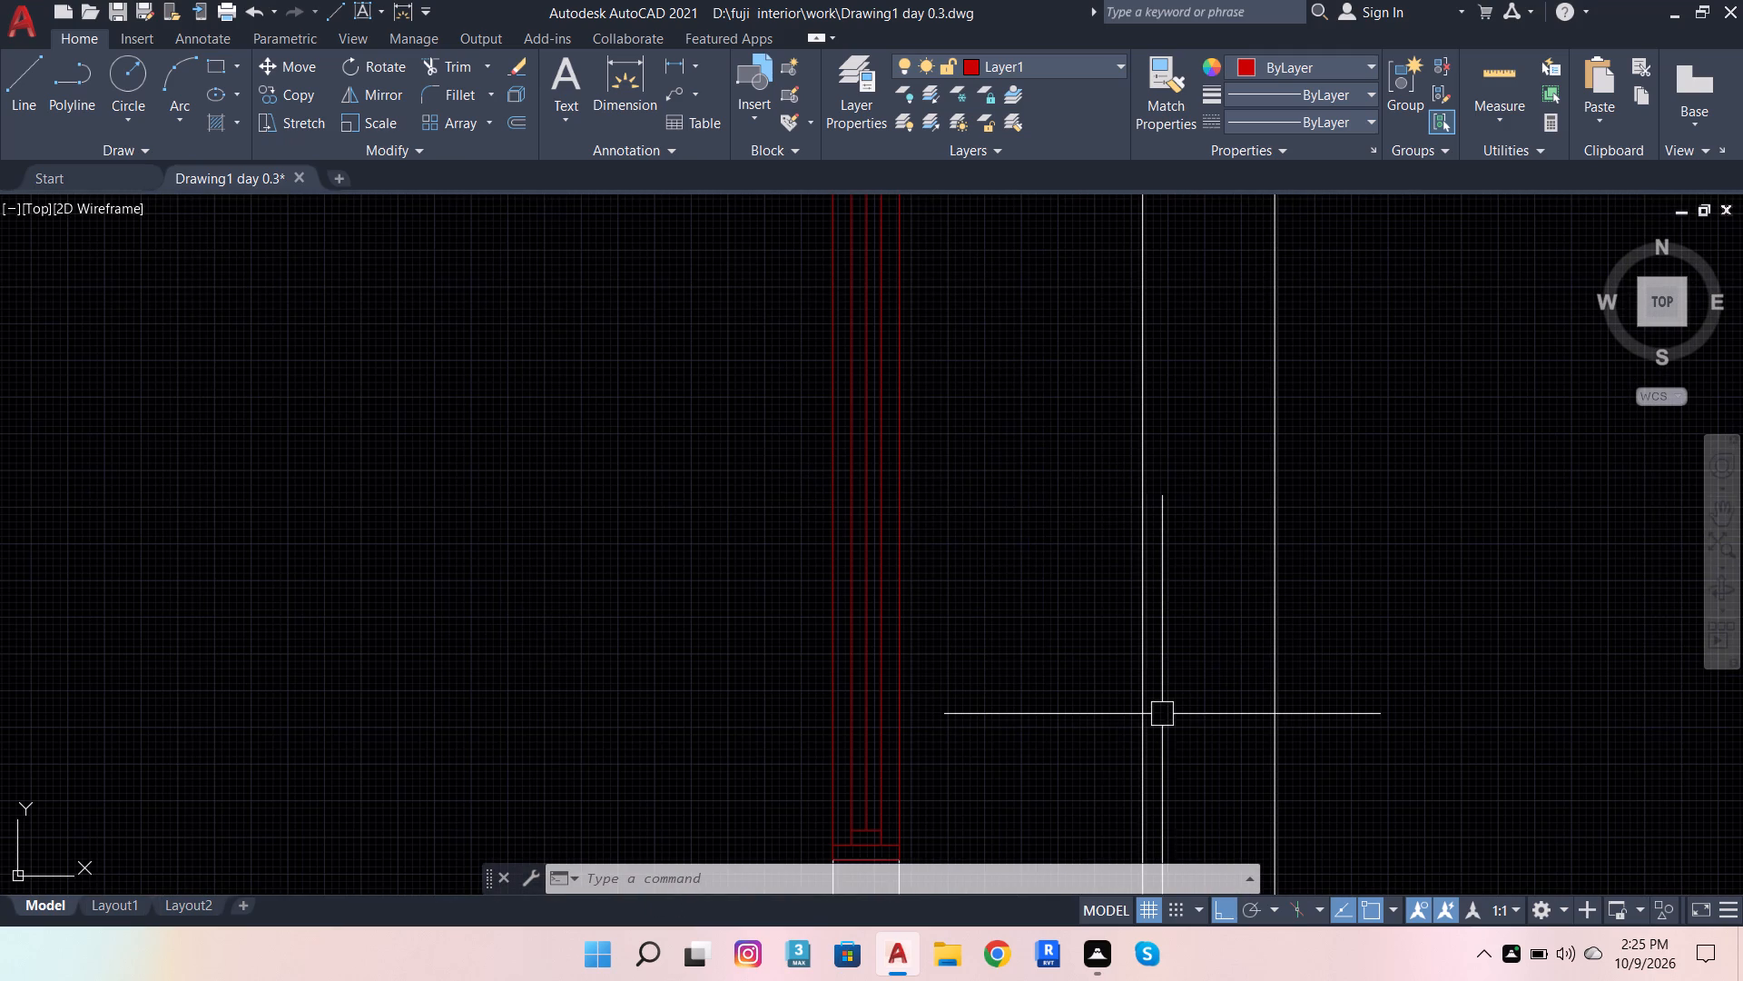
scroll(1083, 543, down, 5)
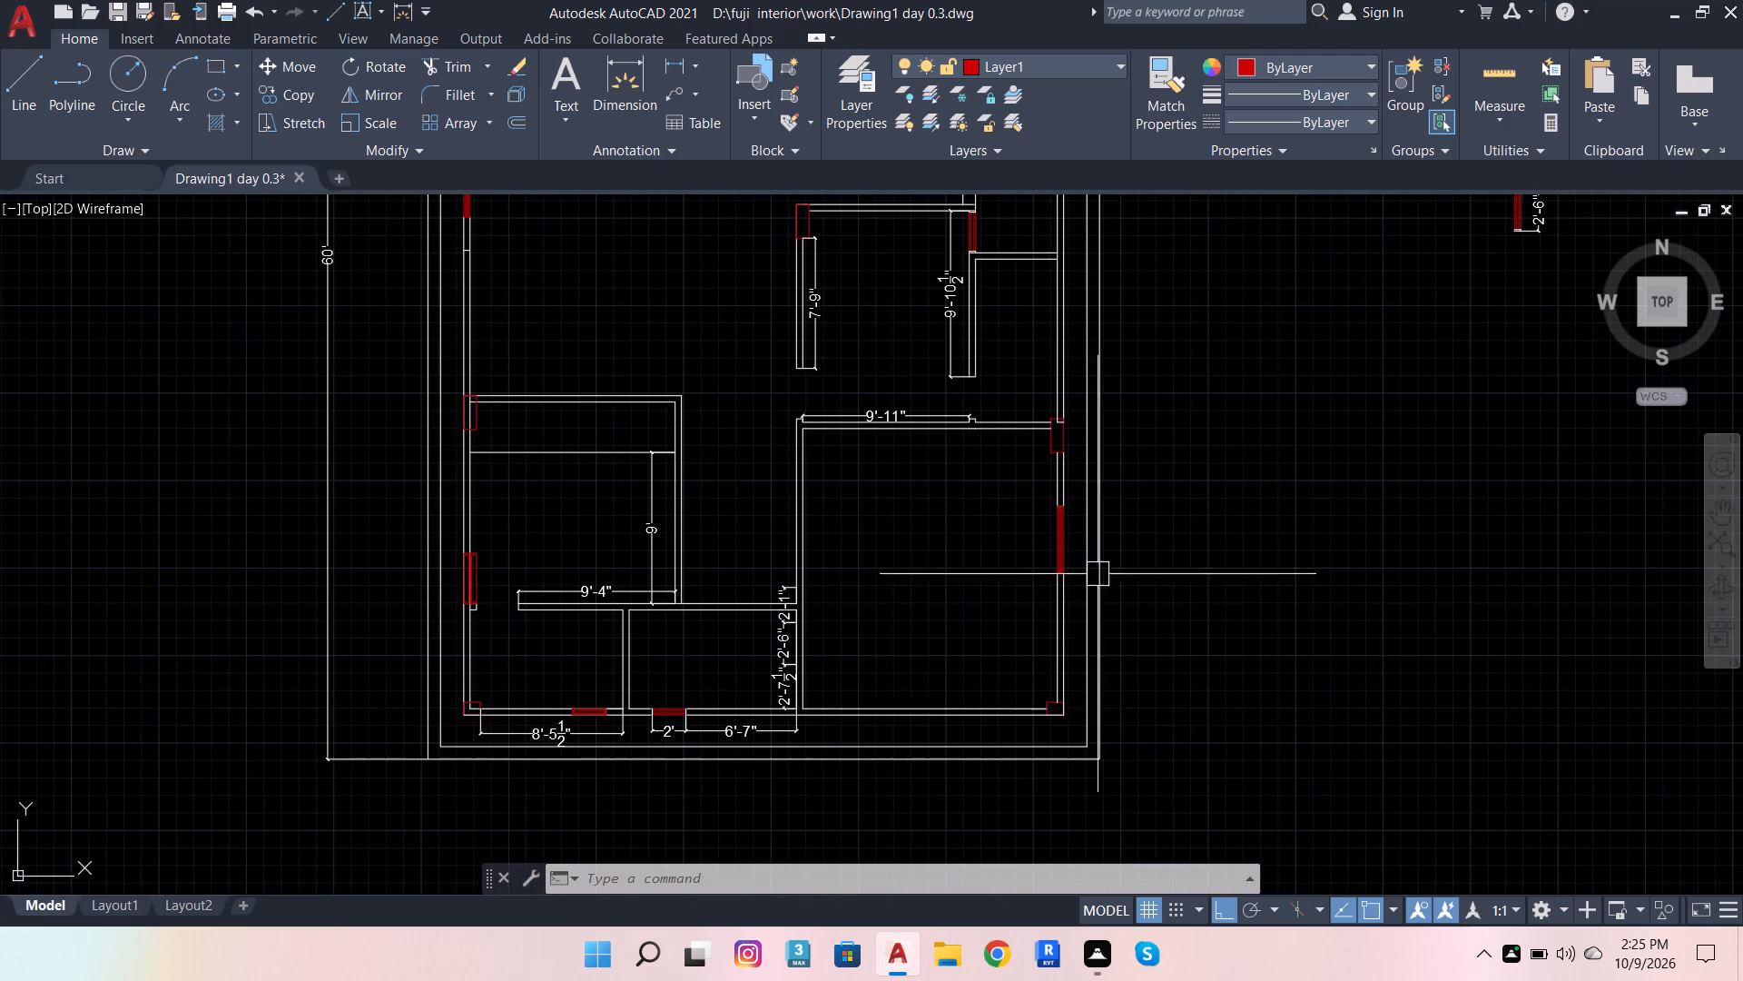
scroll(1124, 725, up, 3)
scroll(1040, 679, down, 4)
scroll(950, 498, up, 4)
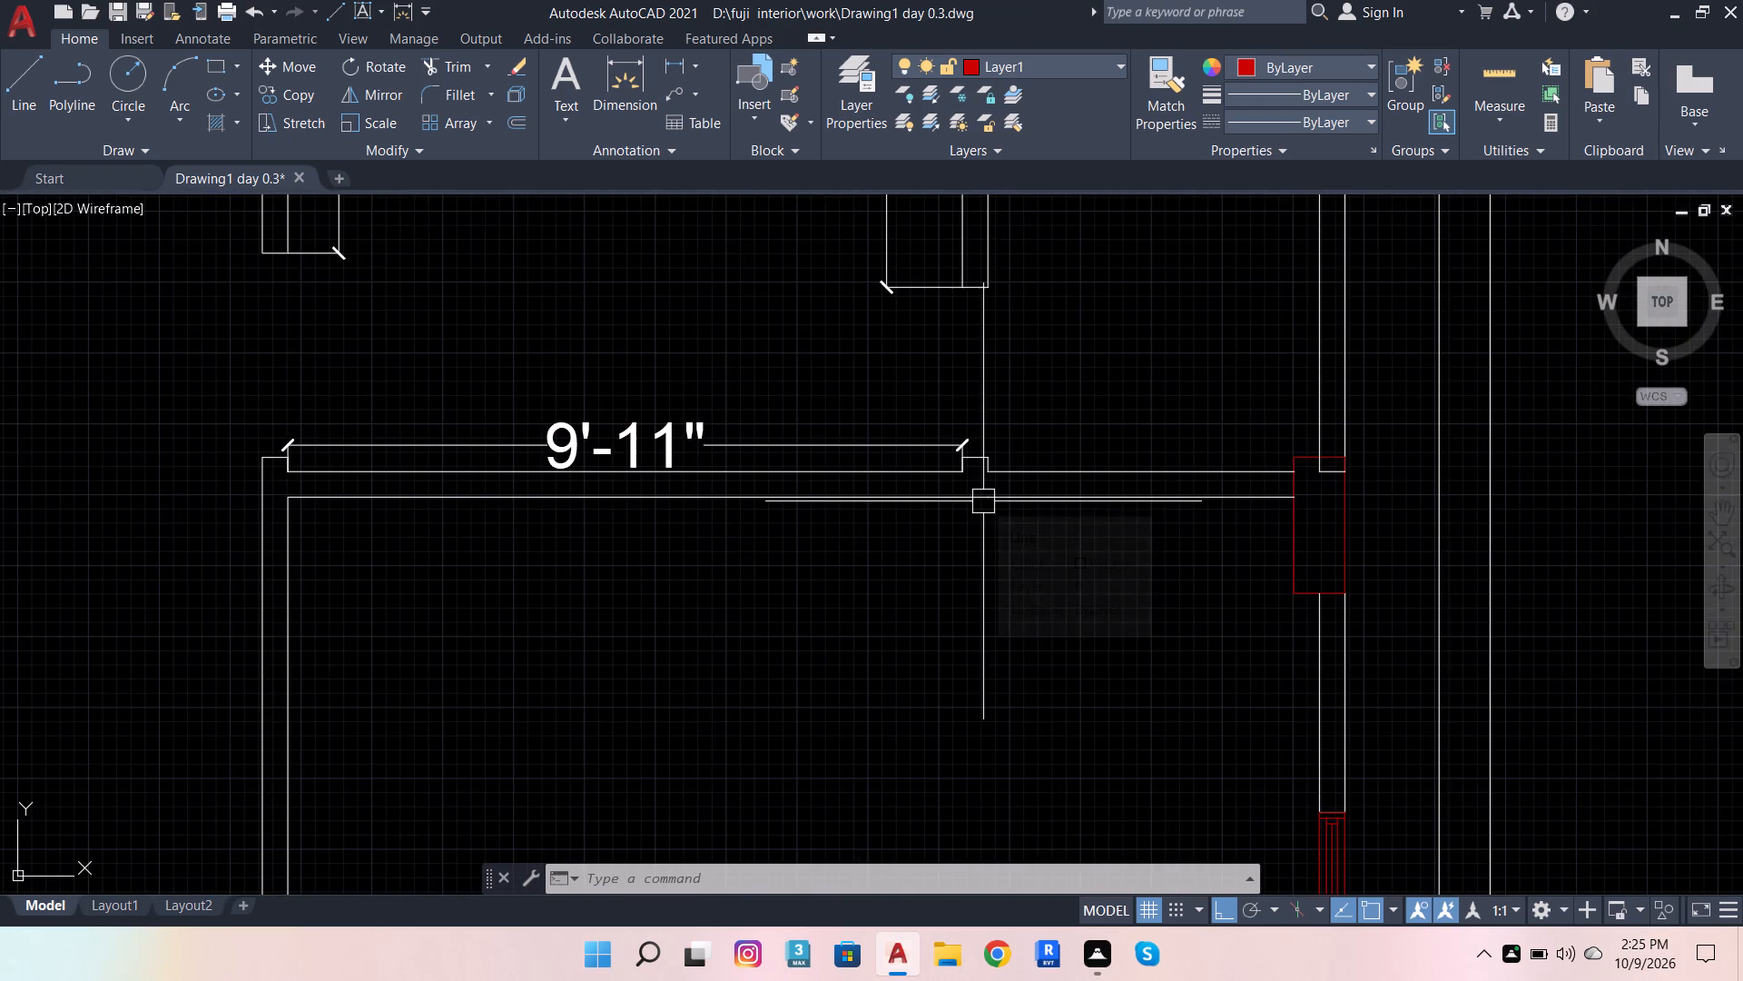
Look over the floor plan's interior walls around the 2'-6" window and the stairs to find where work is still needed.
scroll(1118, 565, down, 5)
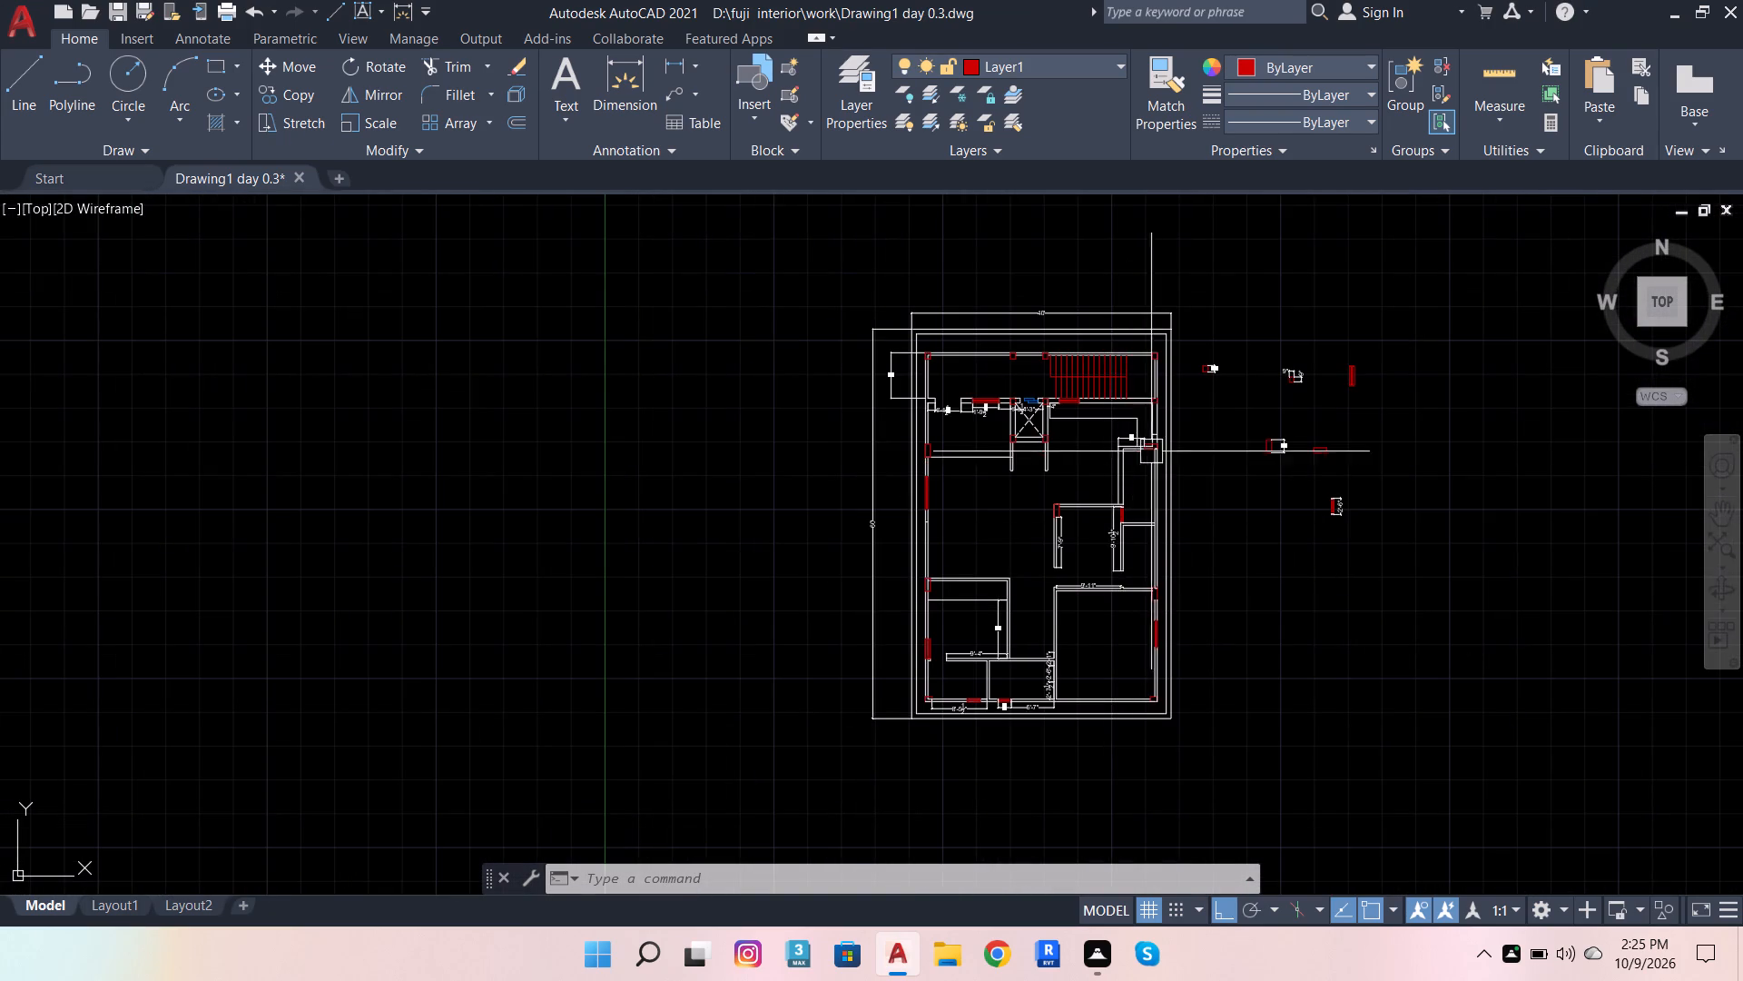
scroll(1230, 426, up, 3)
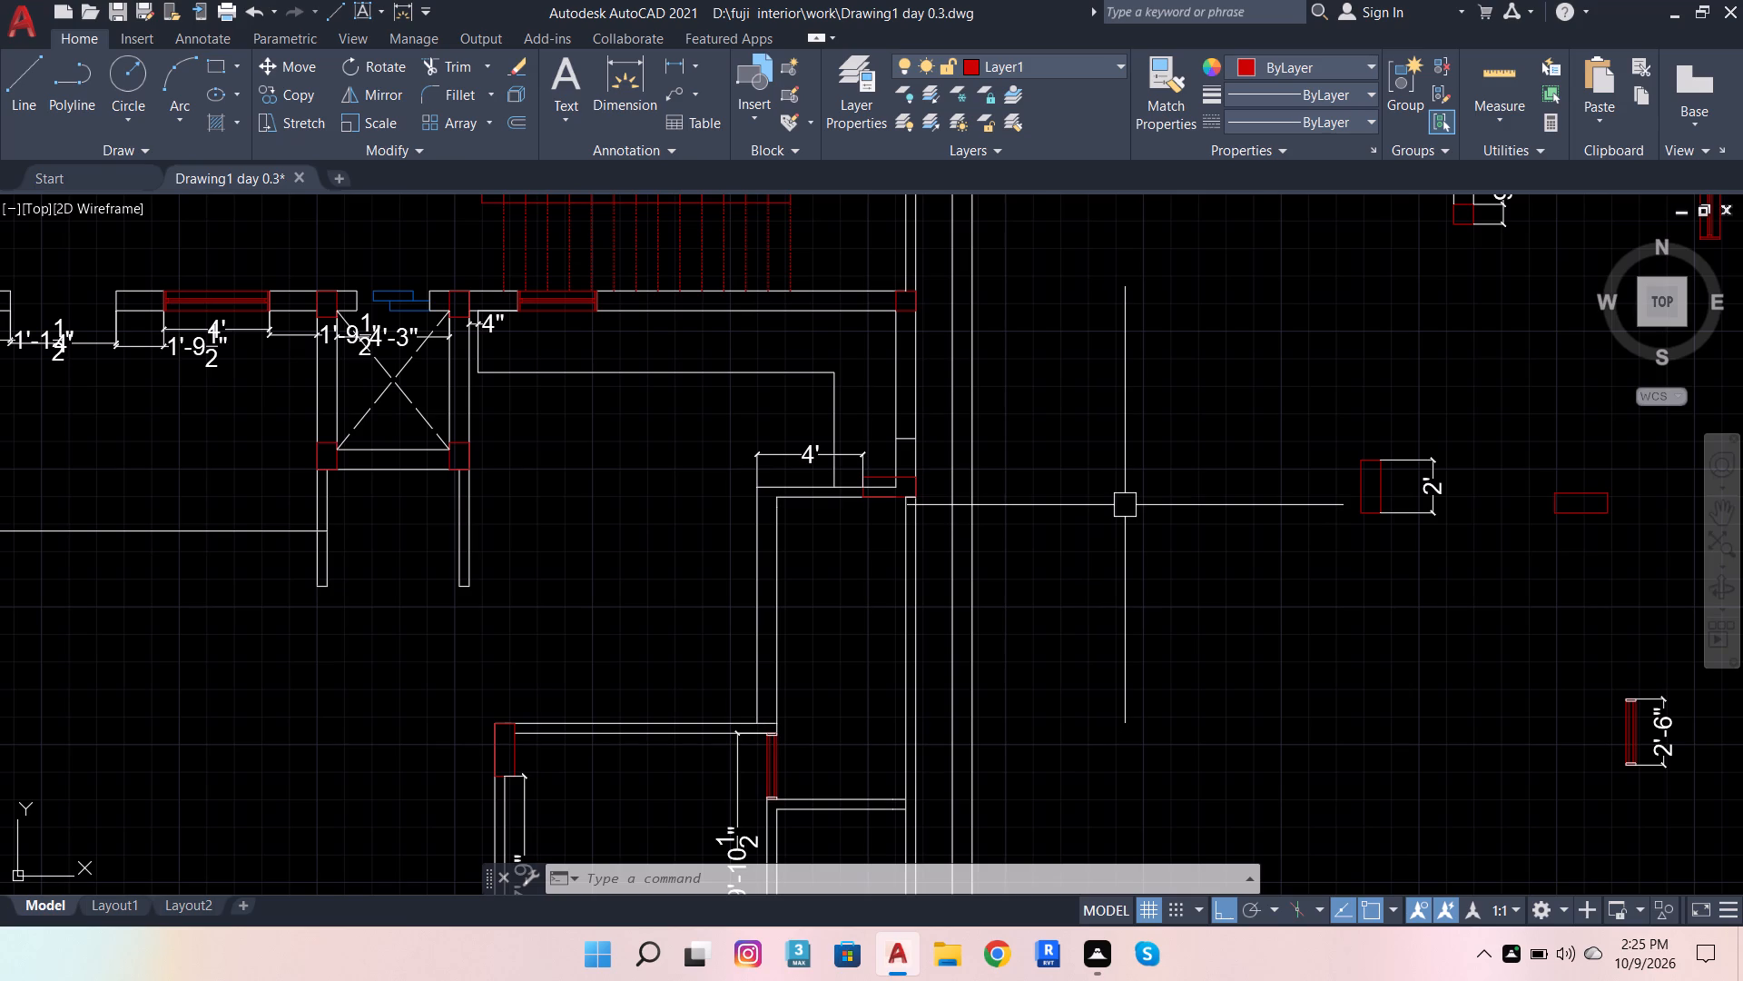
scroll(1089, 504, down, 2)
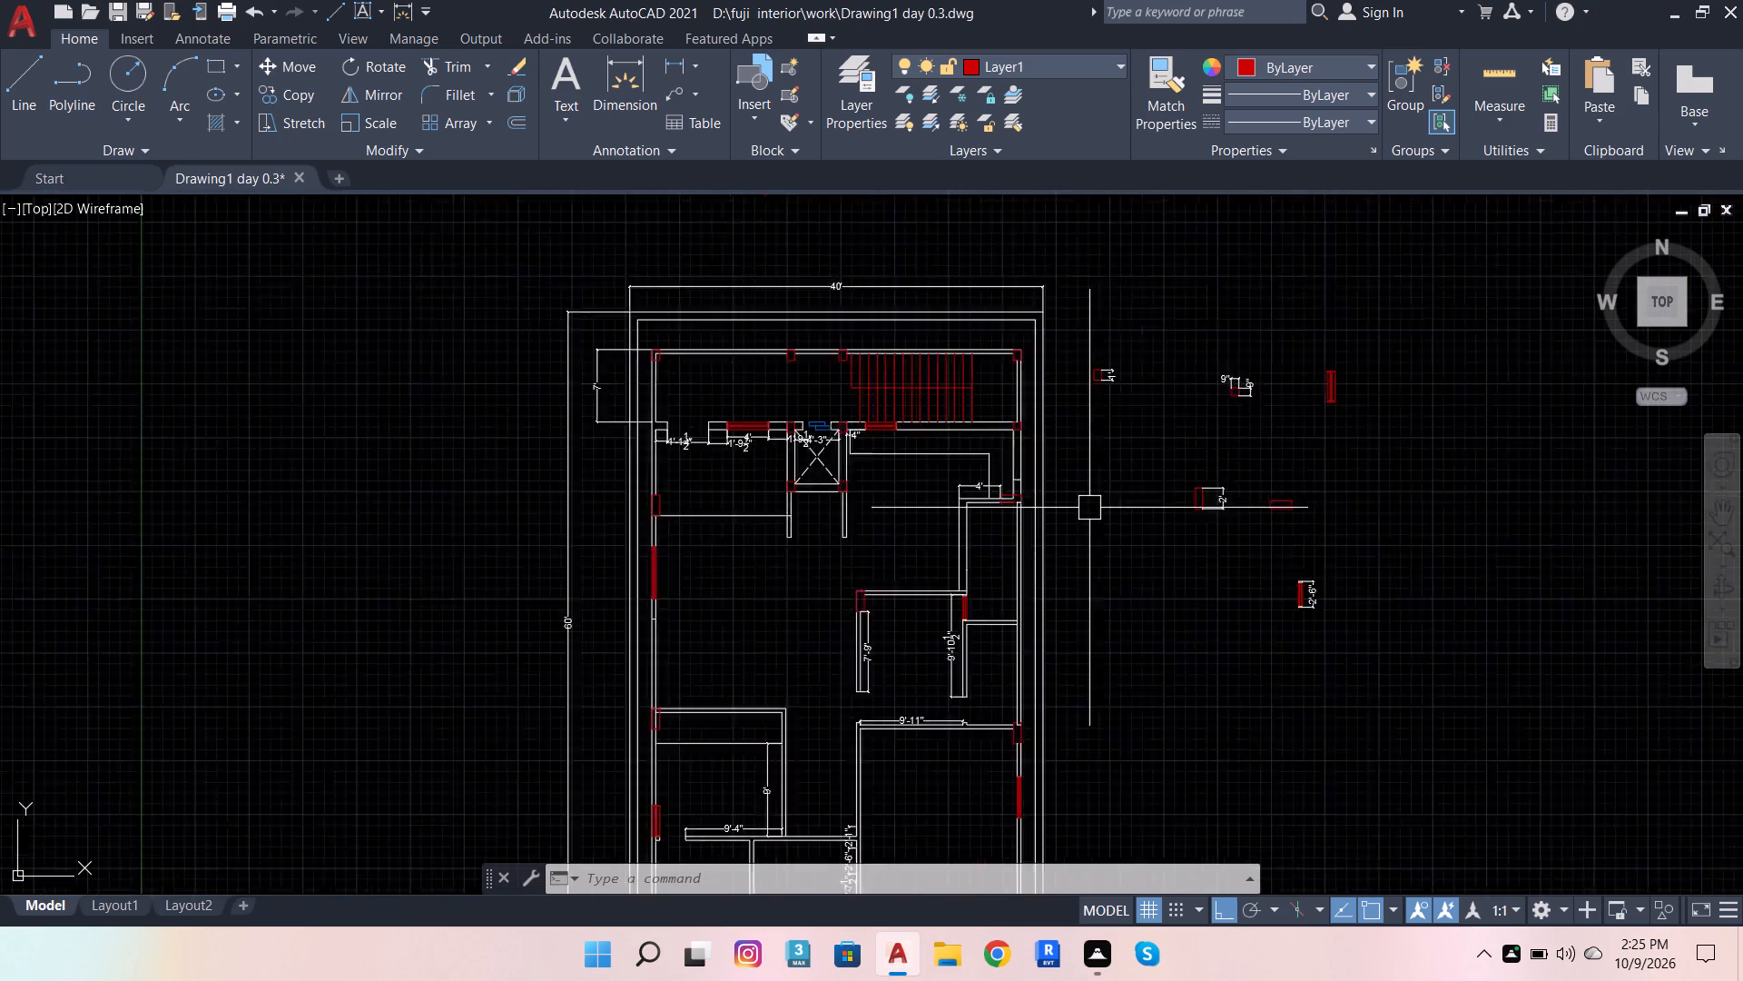
scroll(1089, 508, down, 1)
scroll(990, 606, up, 3)
scroll(1090, 417, up, 2)
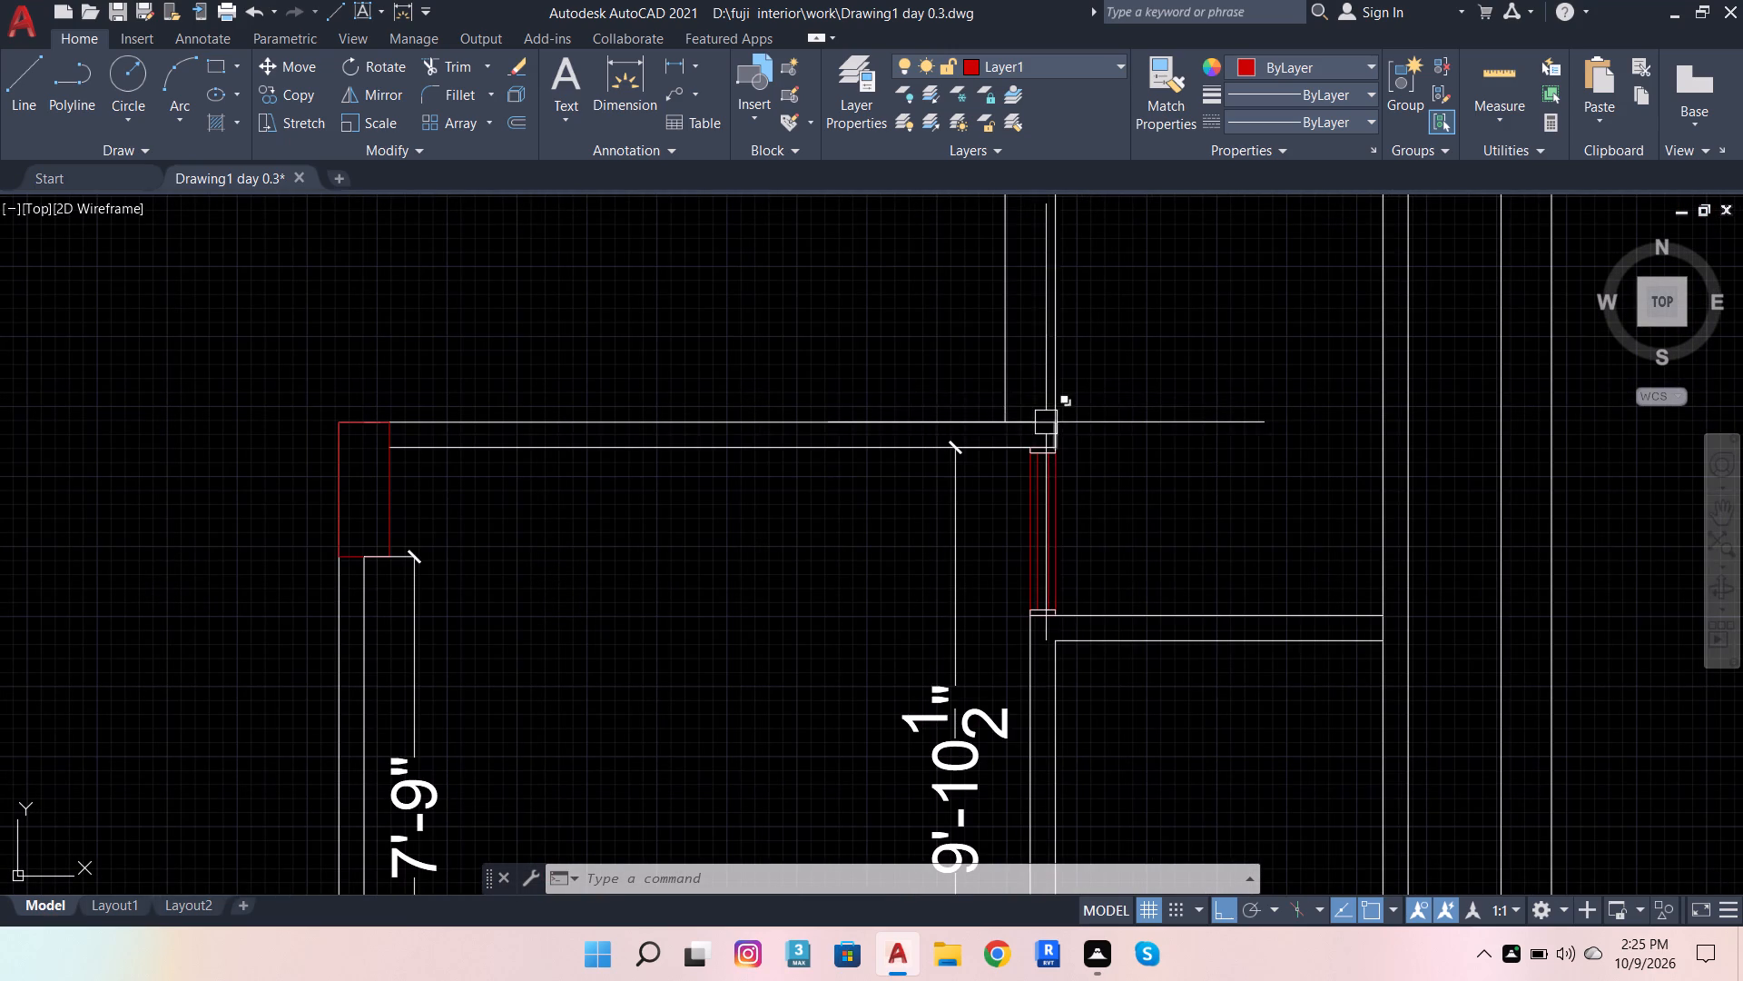
scroll(1010, 391, down, 2)
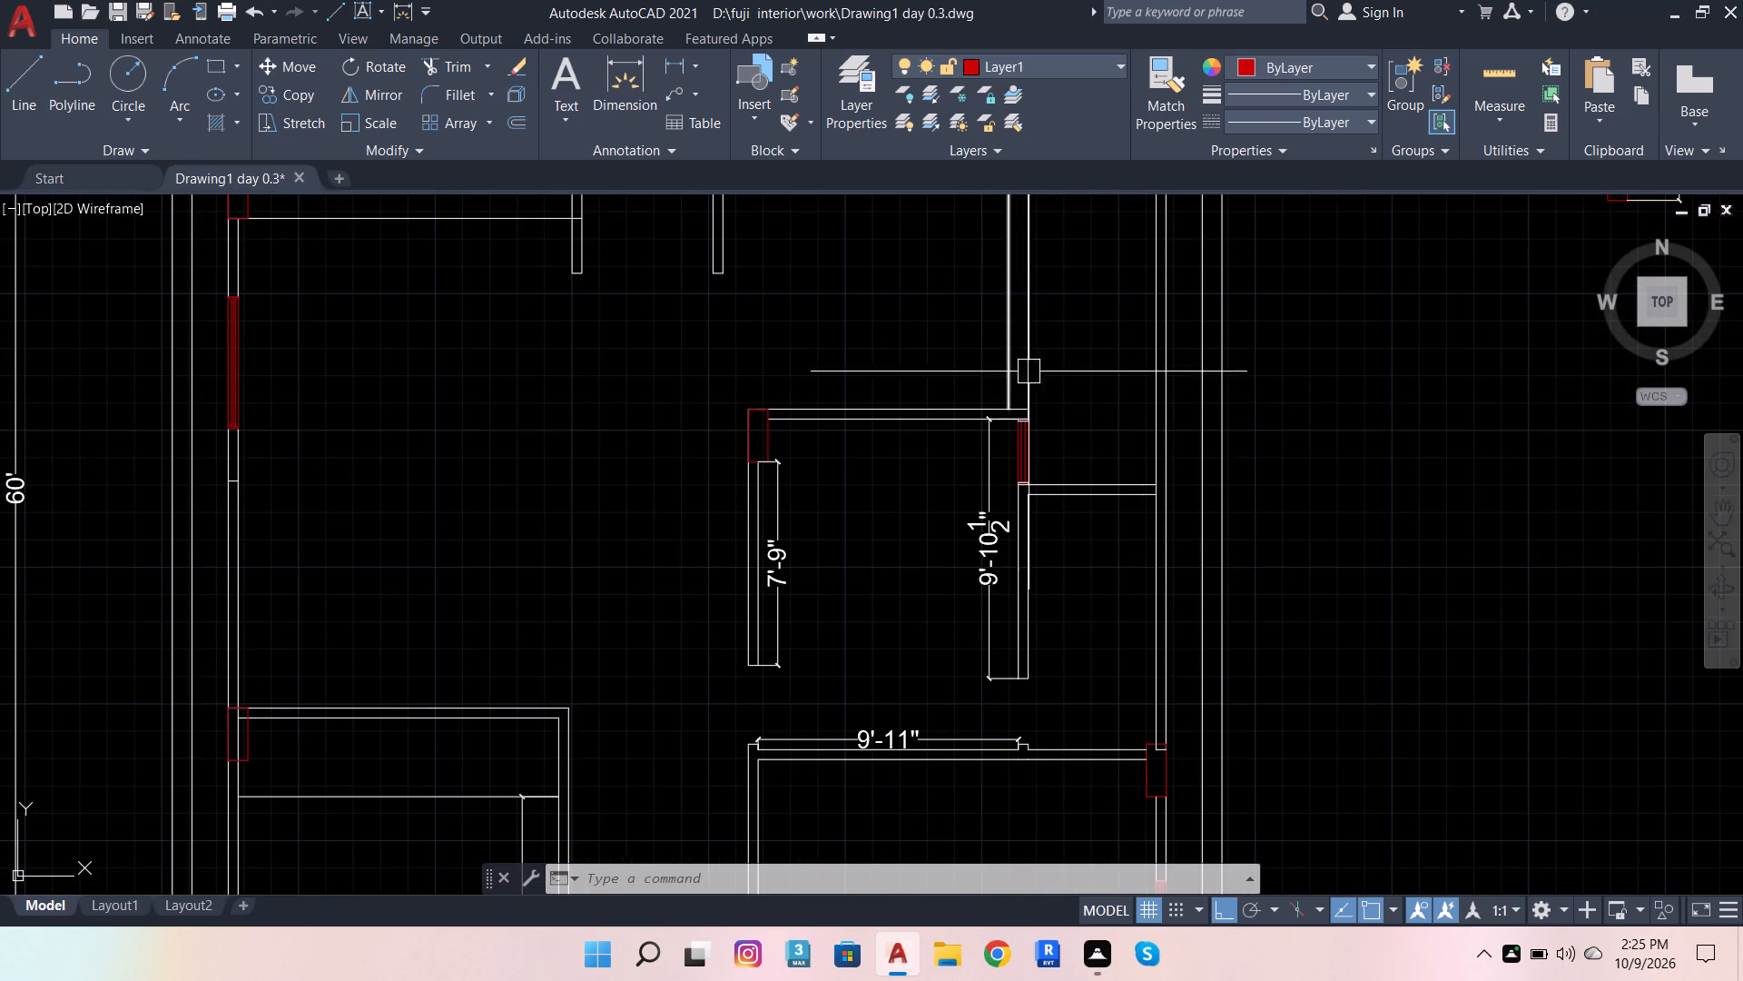
scroll(1031, 367, up, 1)
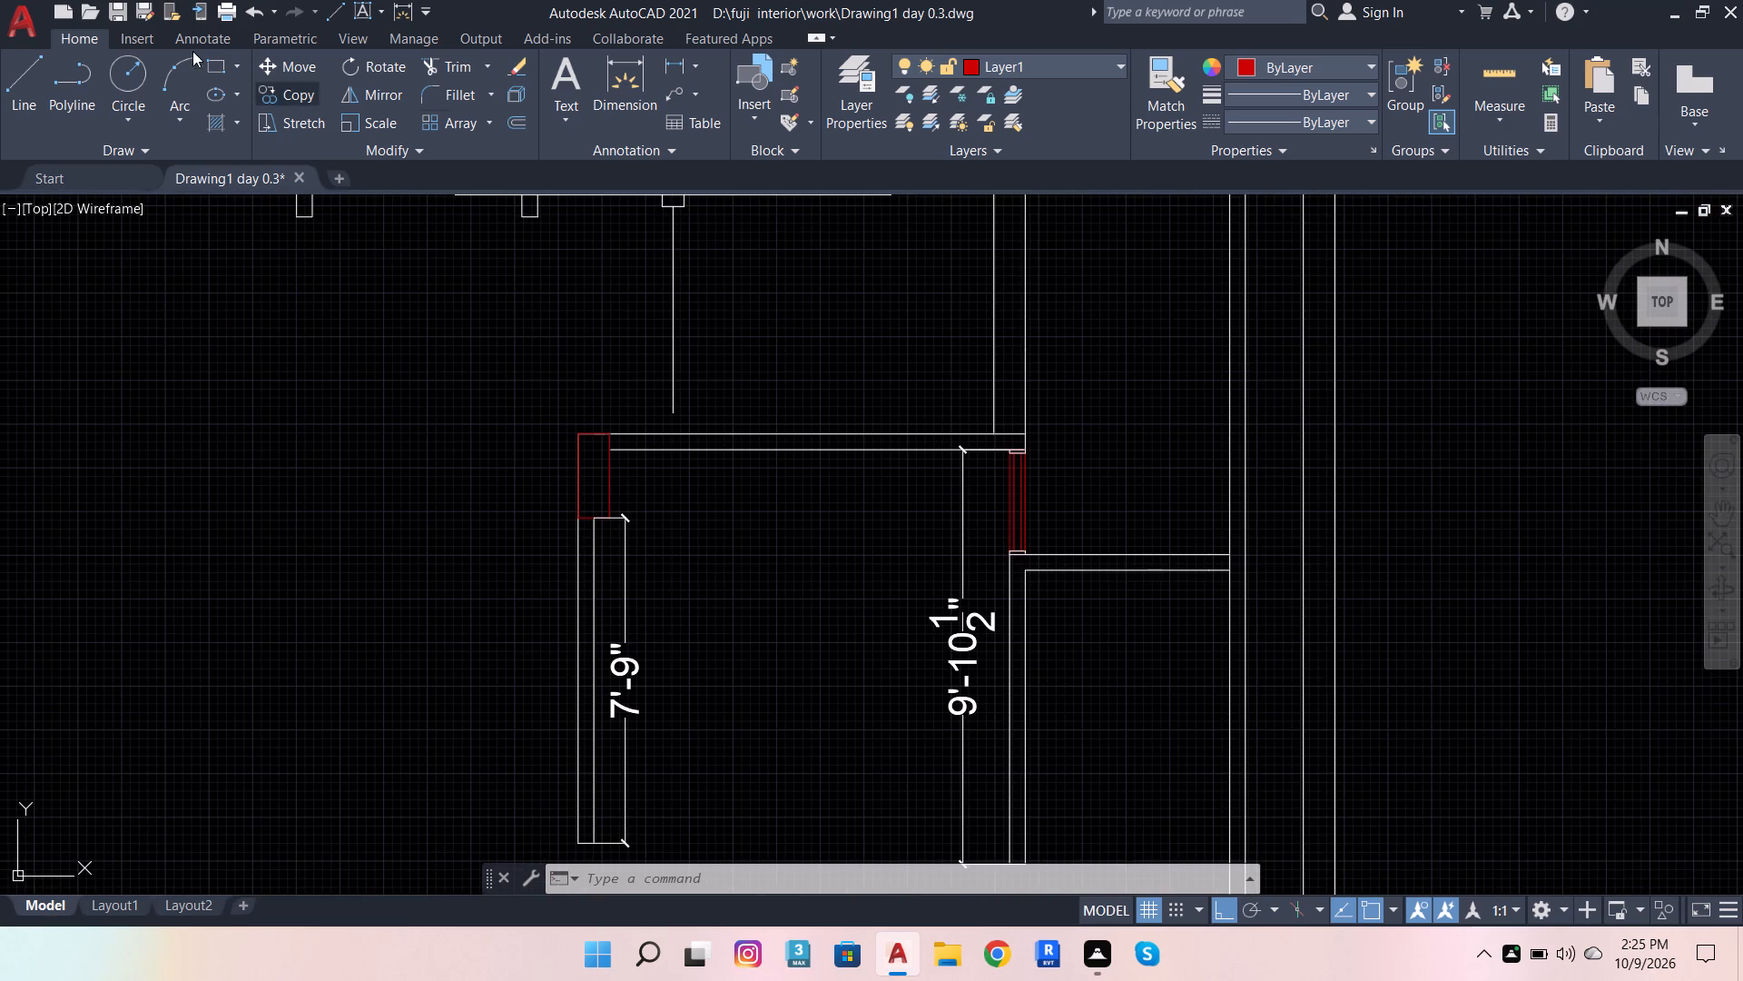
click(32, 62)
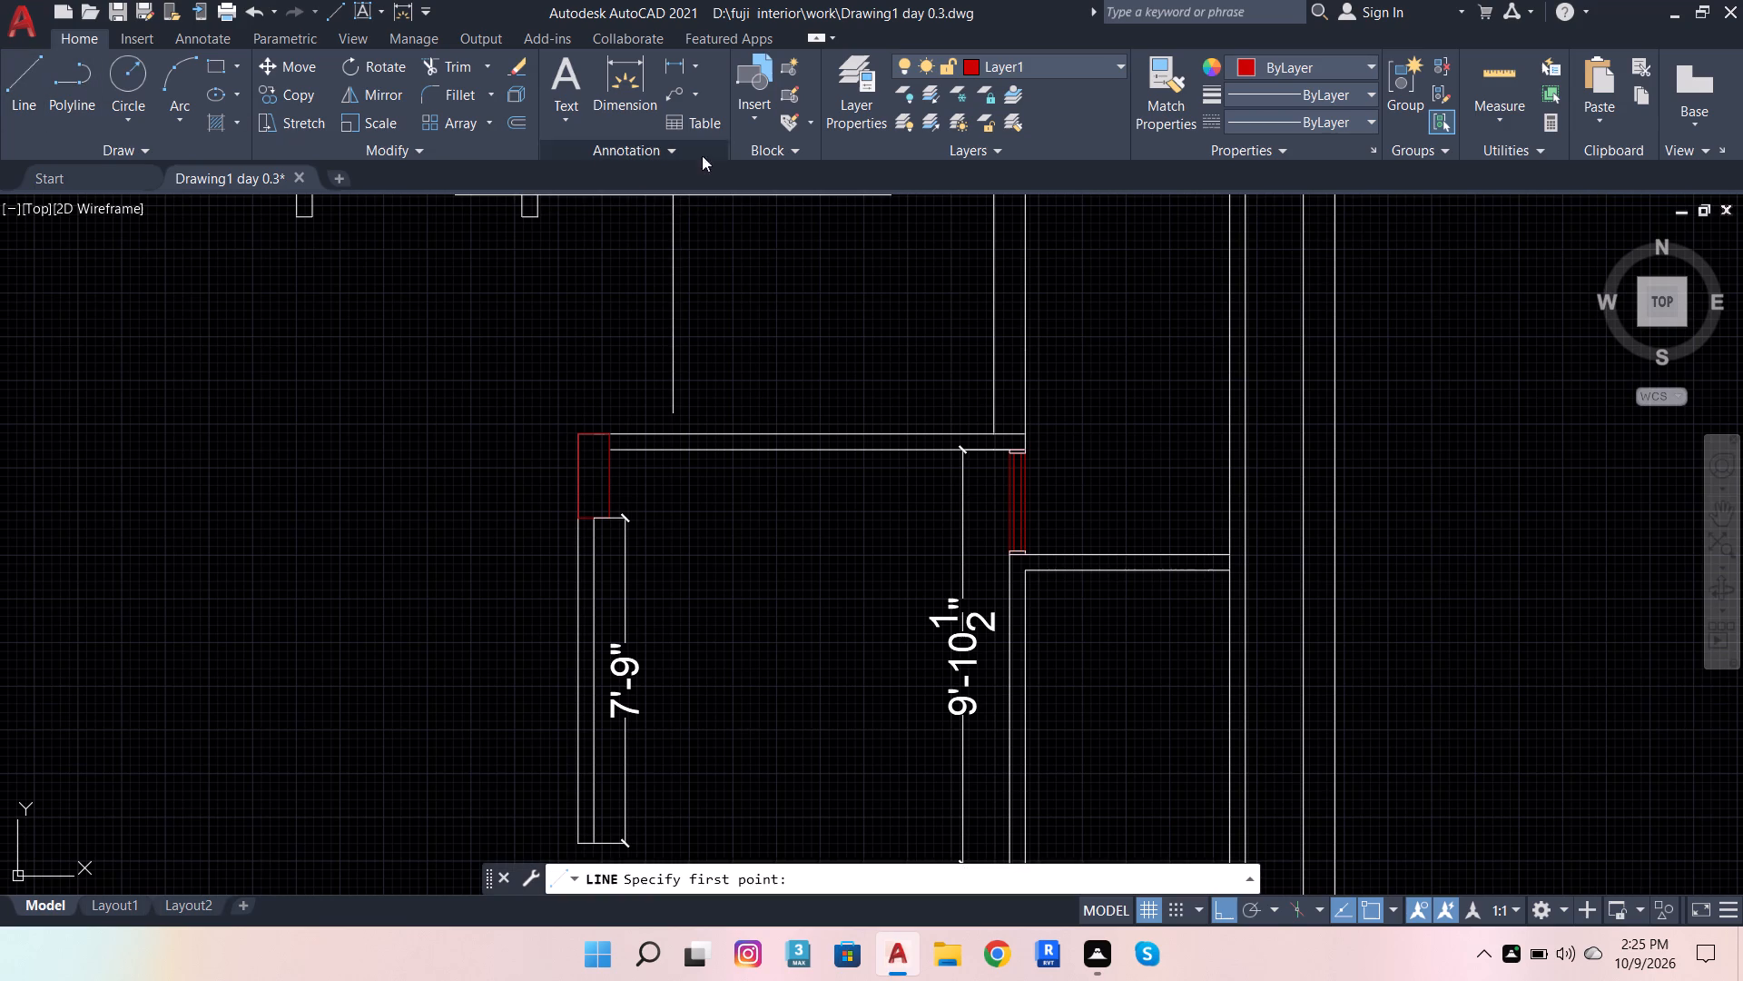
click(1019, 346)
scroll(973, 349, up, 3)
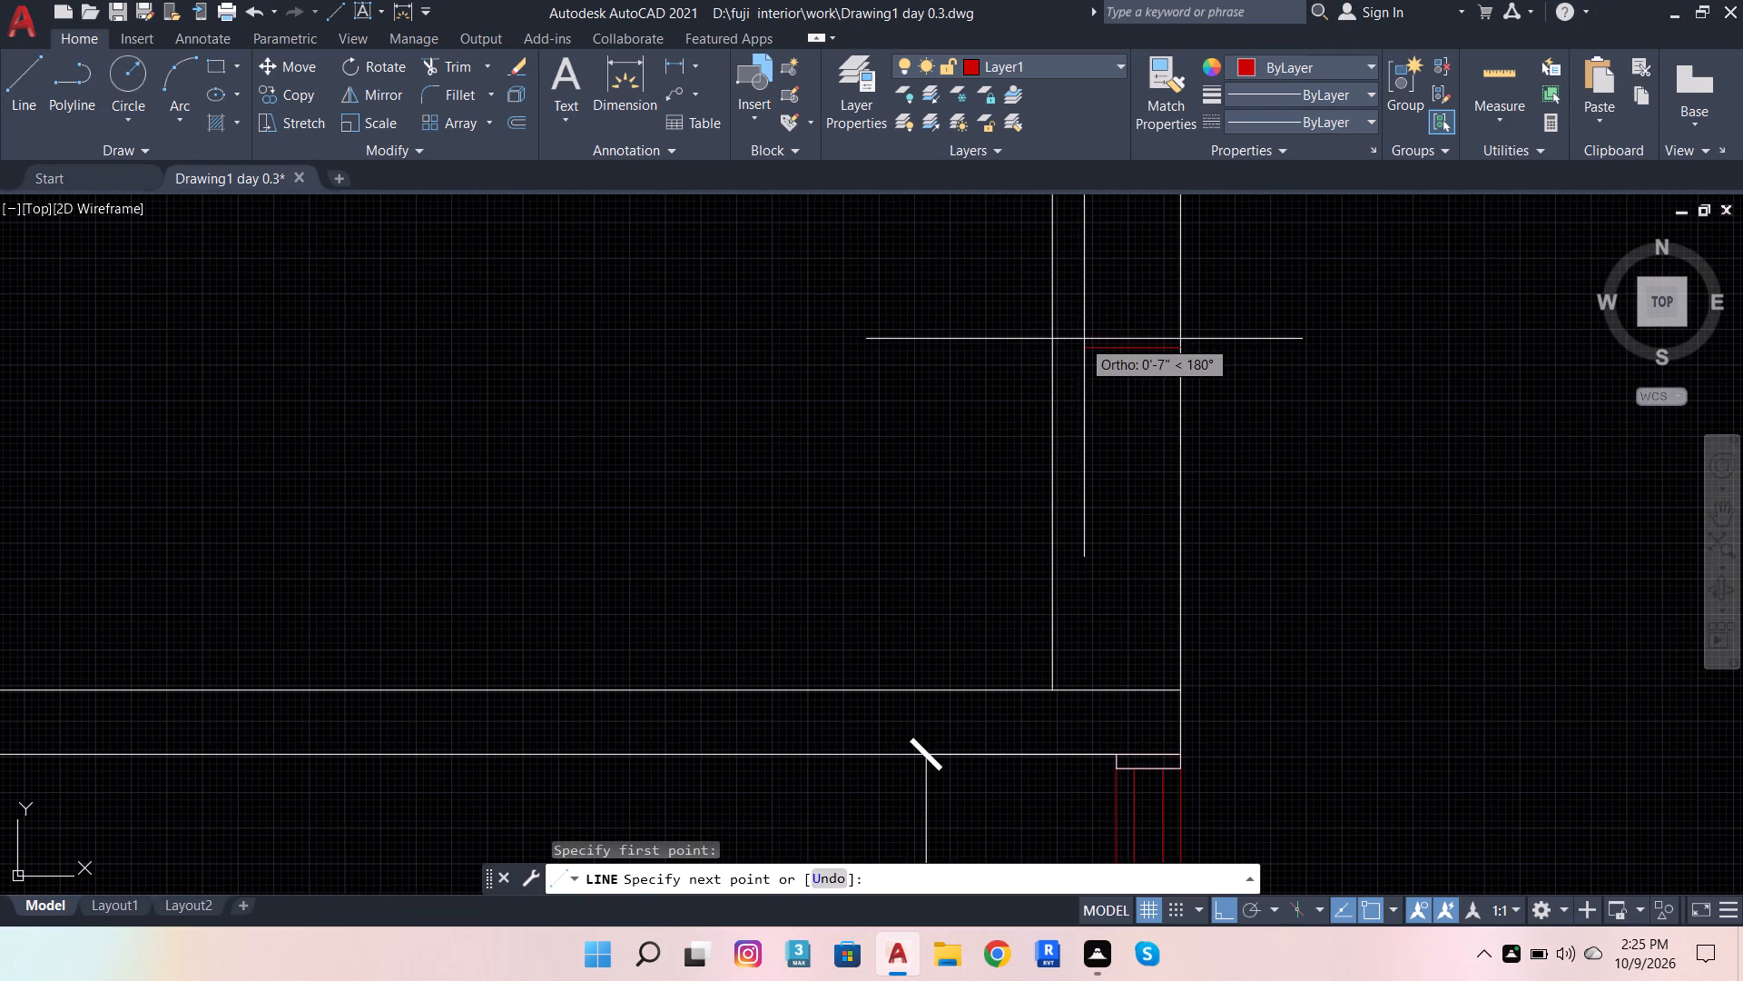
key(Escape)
Make Defpoints the current layer and draw a horizontal line across the vertical interior wall just above the 2'-6" window's room.
click(1084, 64)
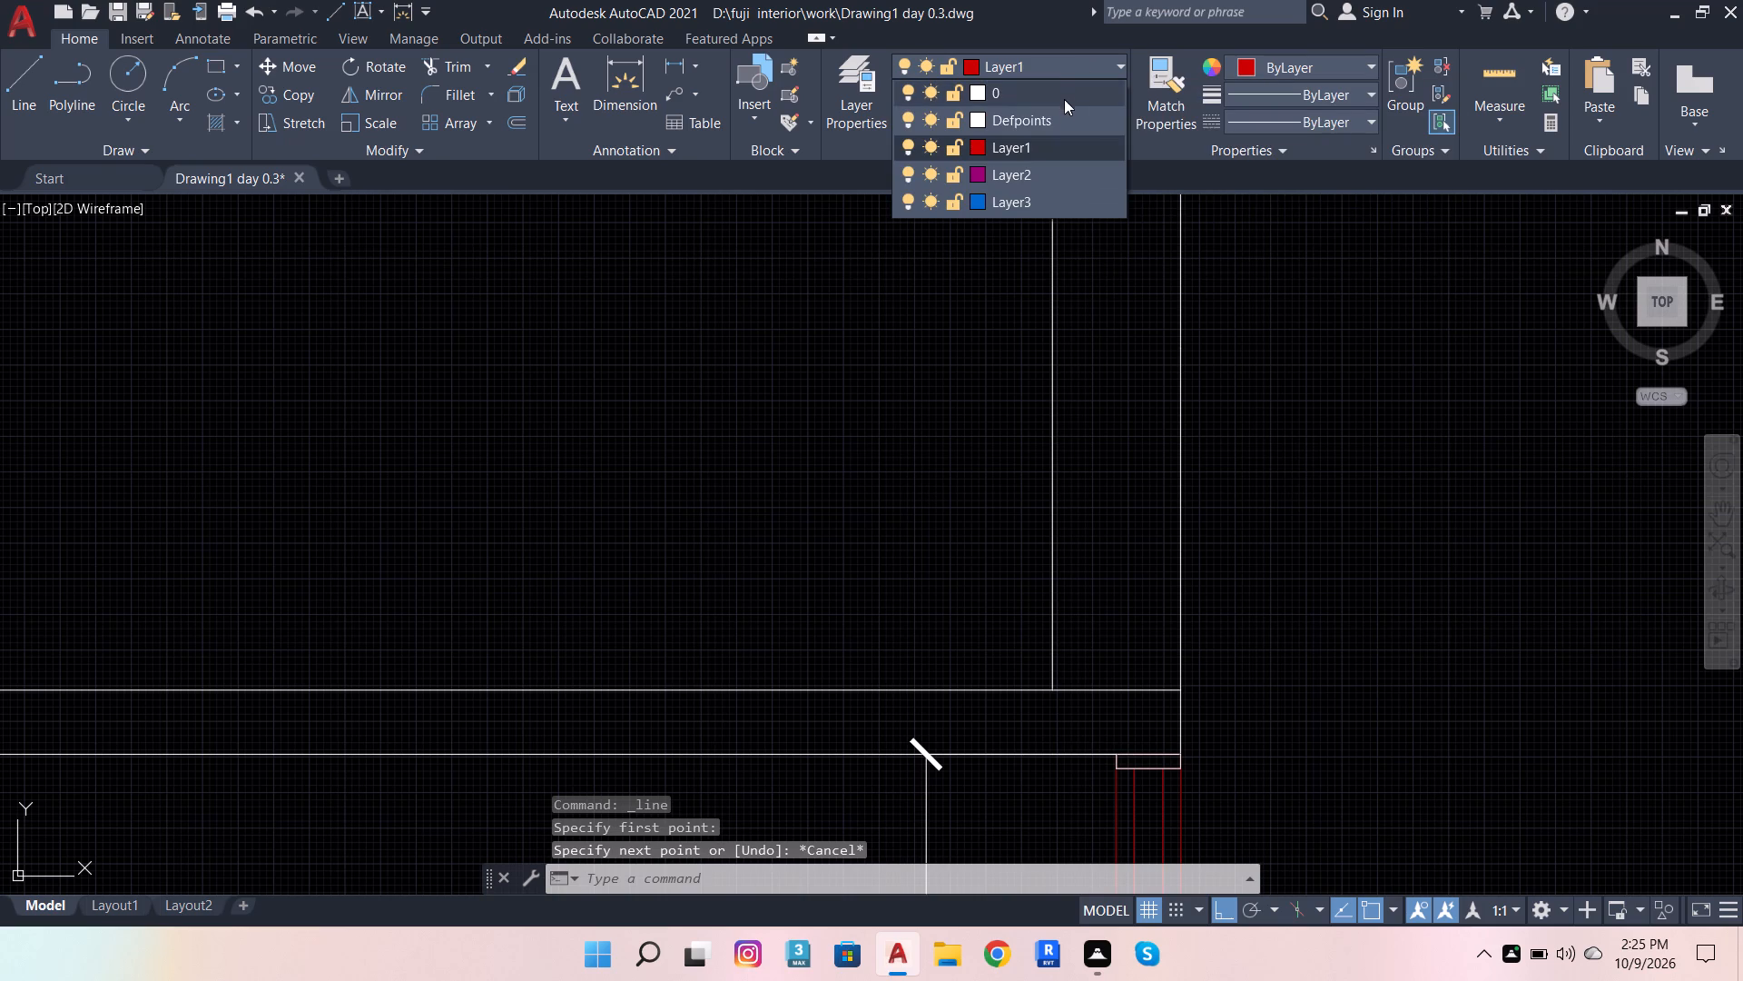
click(1059, 114)
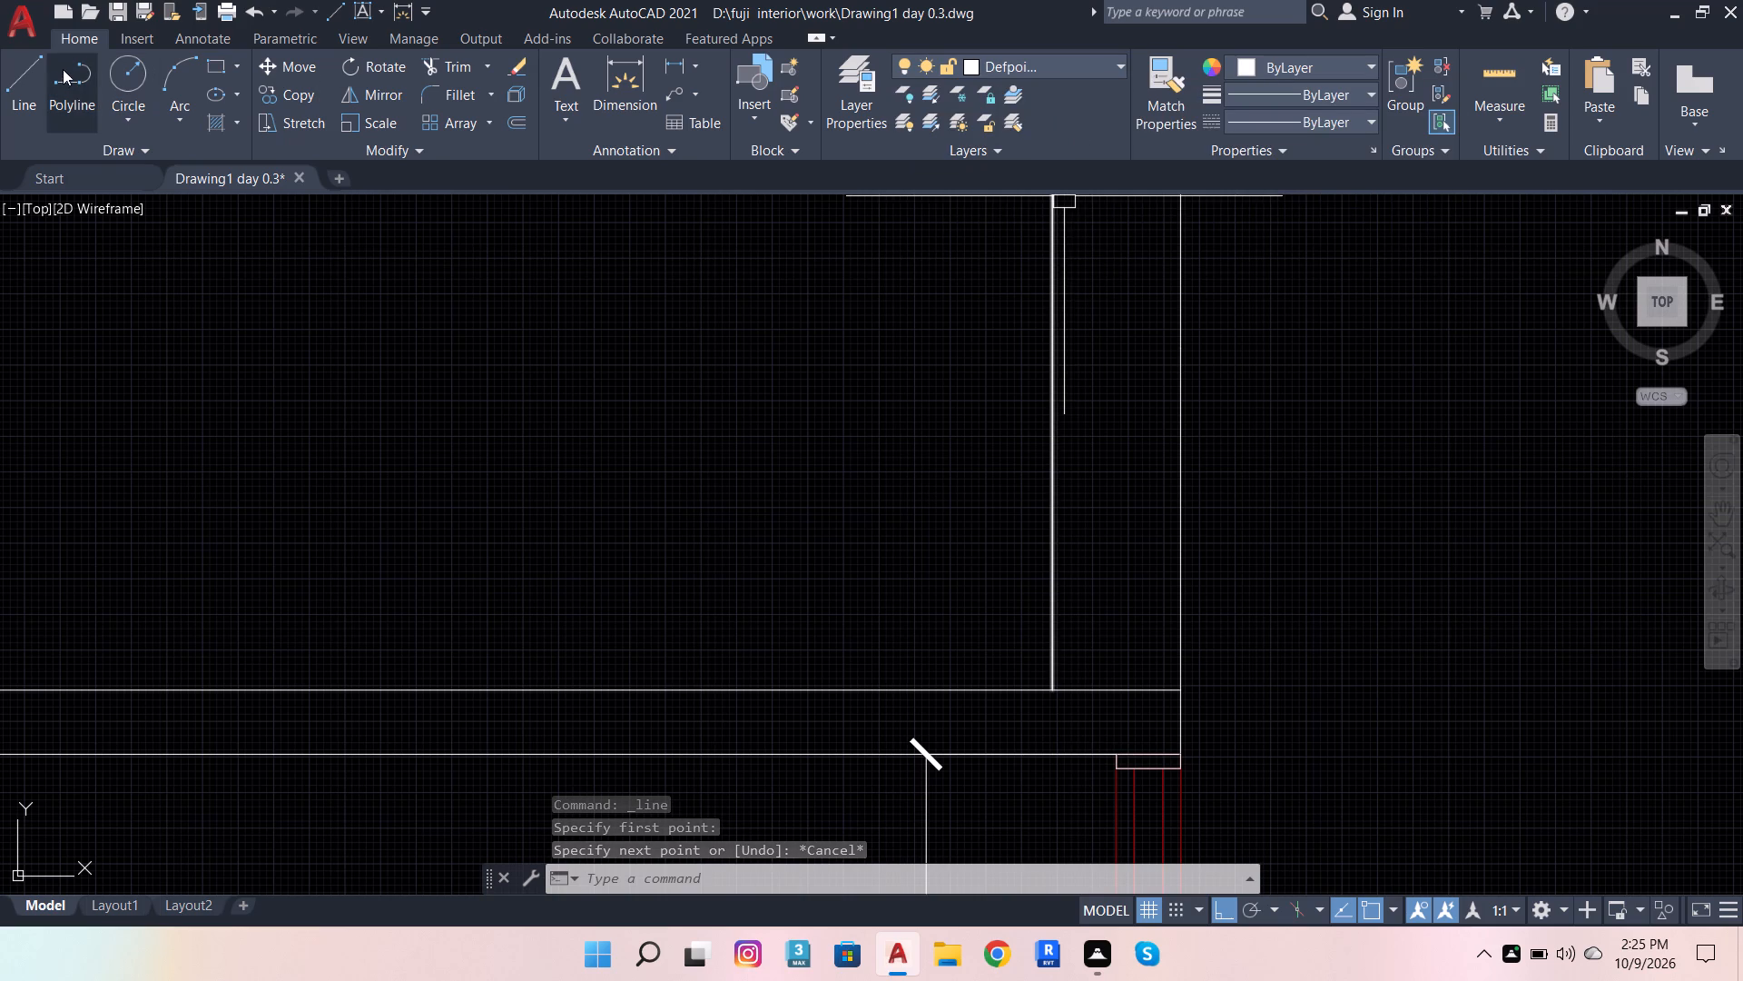
click(36, 74)
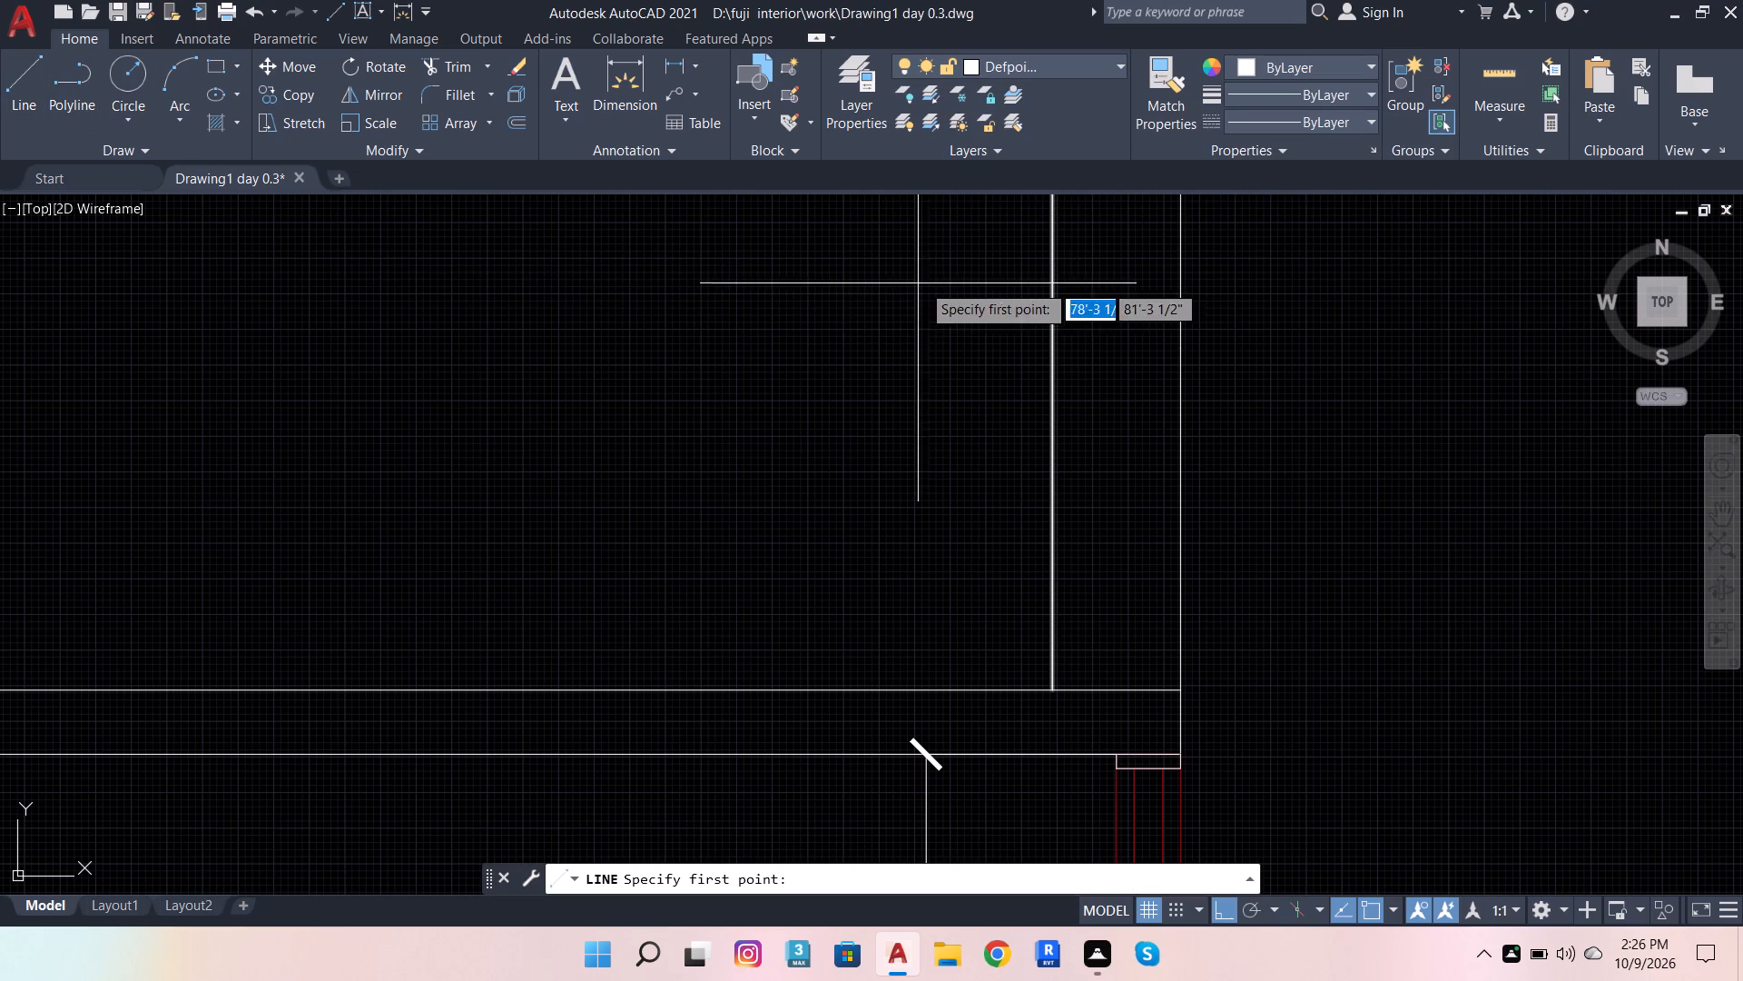
click(1186, 344)
click(979, 338)
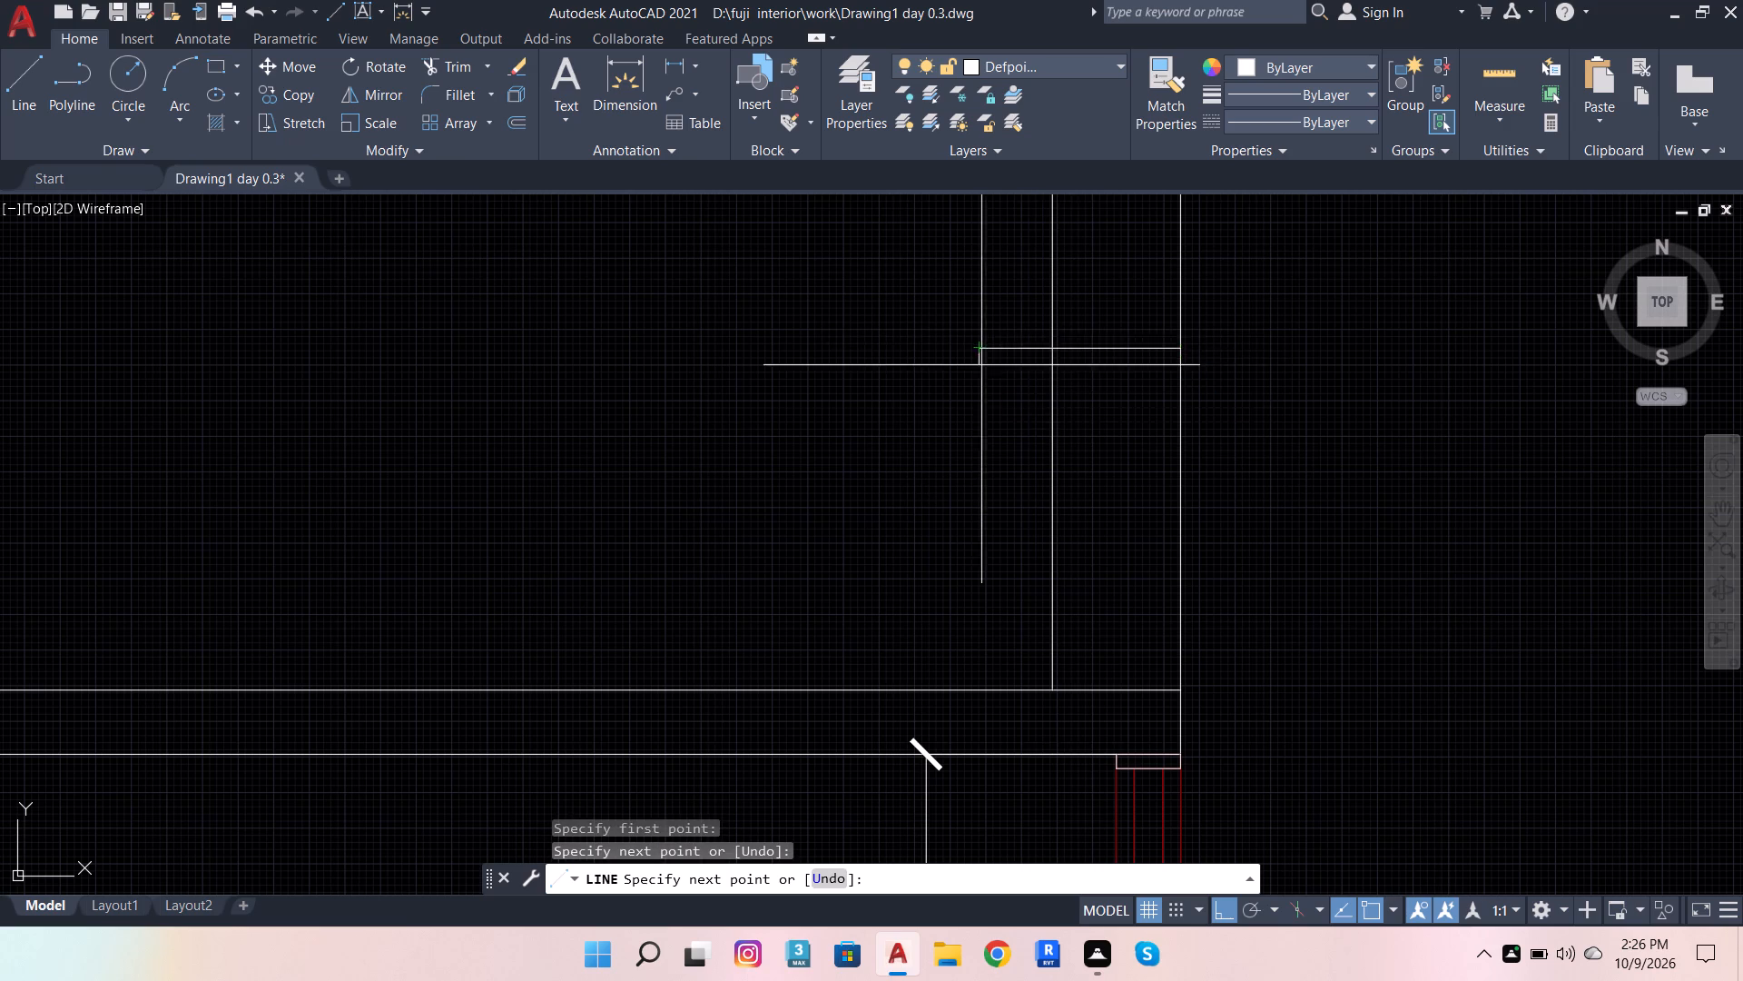
scroll(999, 422, down, 4)
key(space)
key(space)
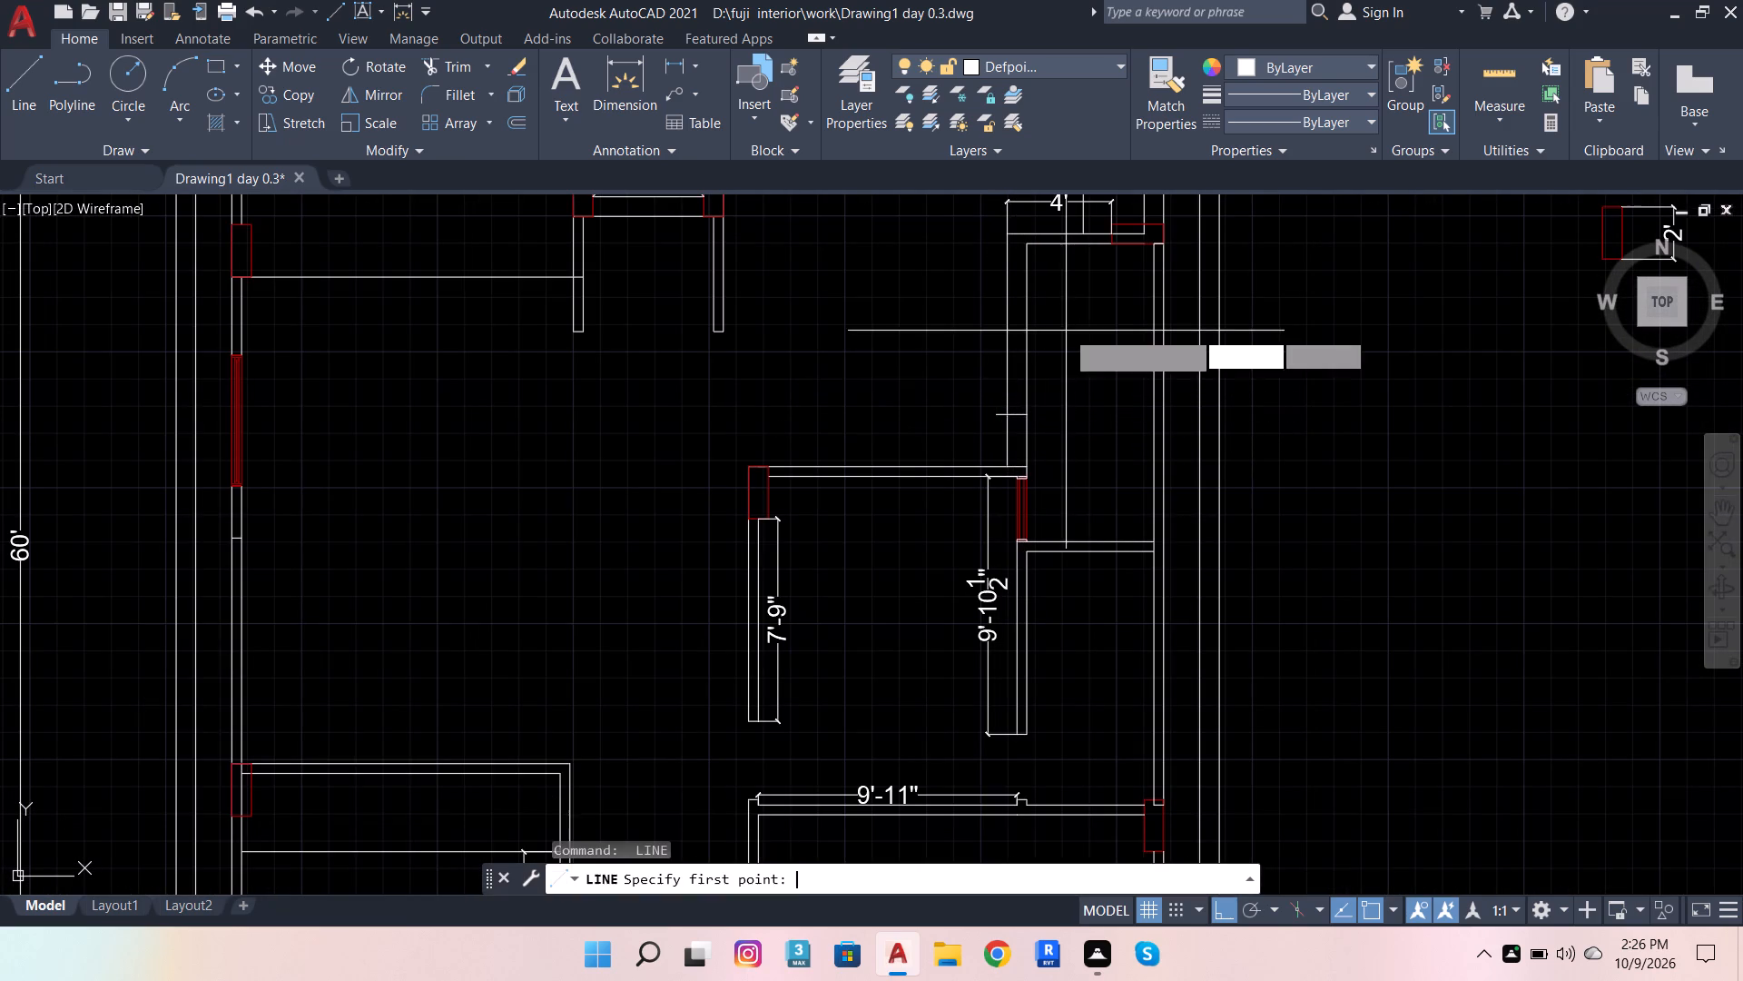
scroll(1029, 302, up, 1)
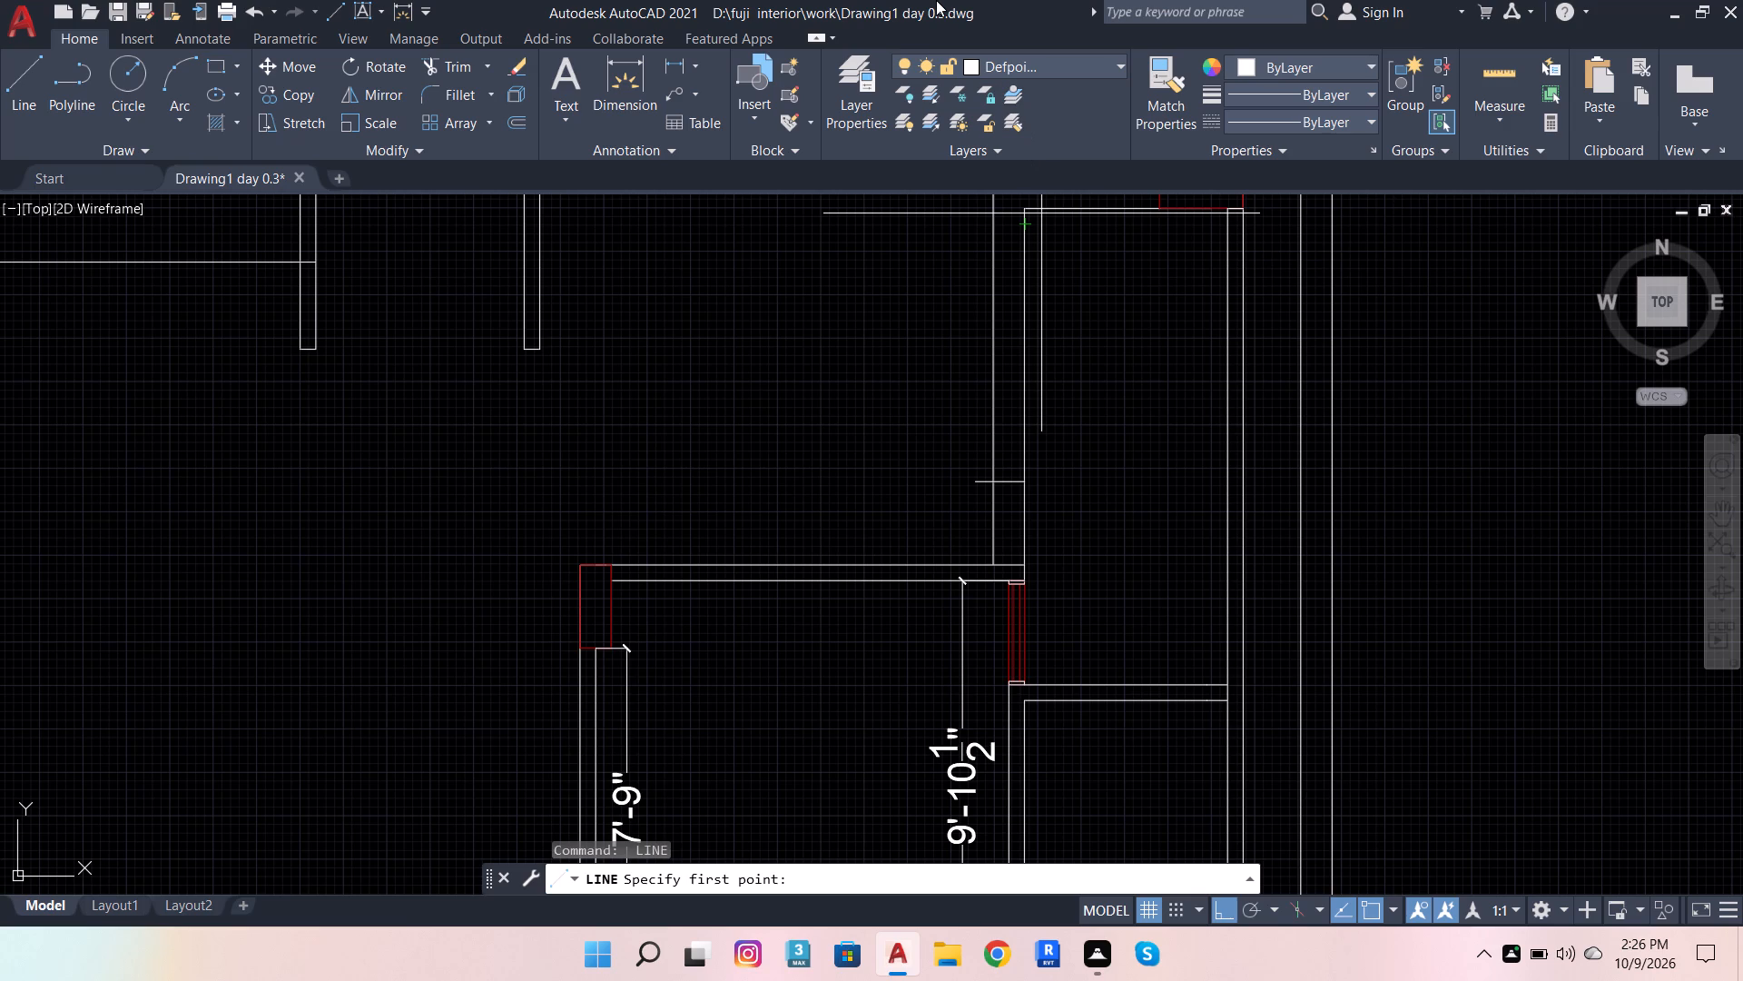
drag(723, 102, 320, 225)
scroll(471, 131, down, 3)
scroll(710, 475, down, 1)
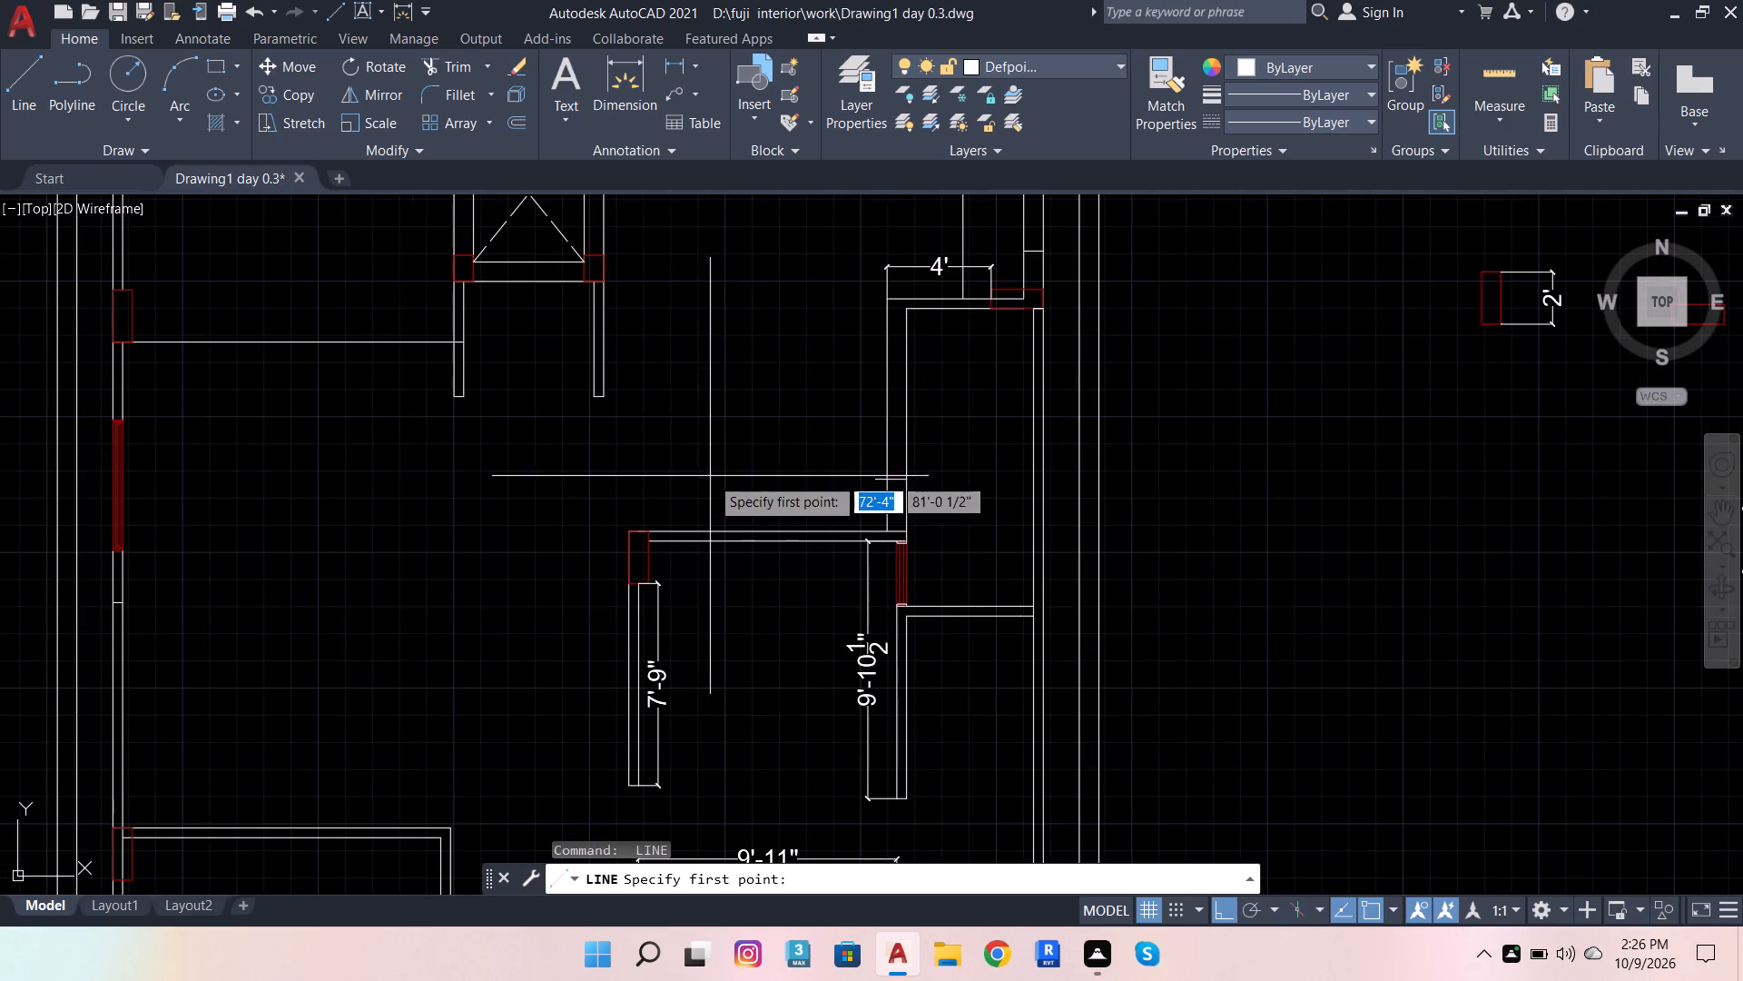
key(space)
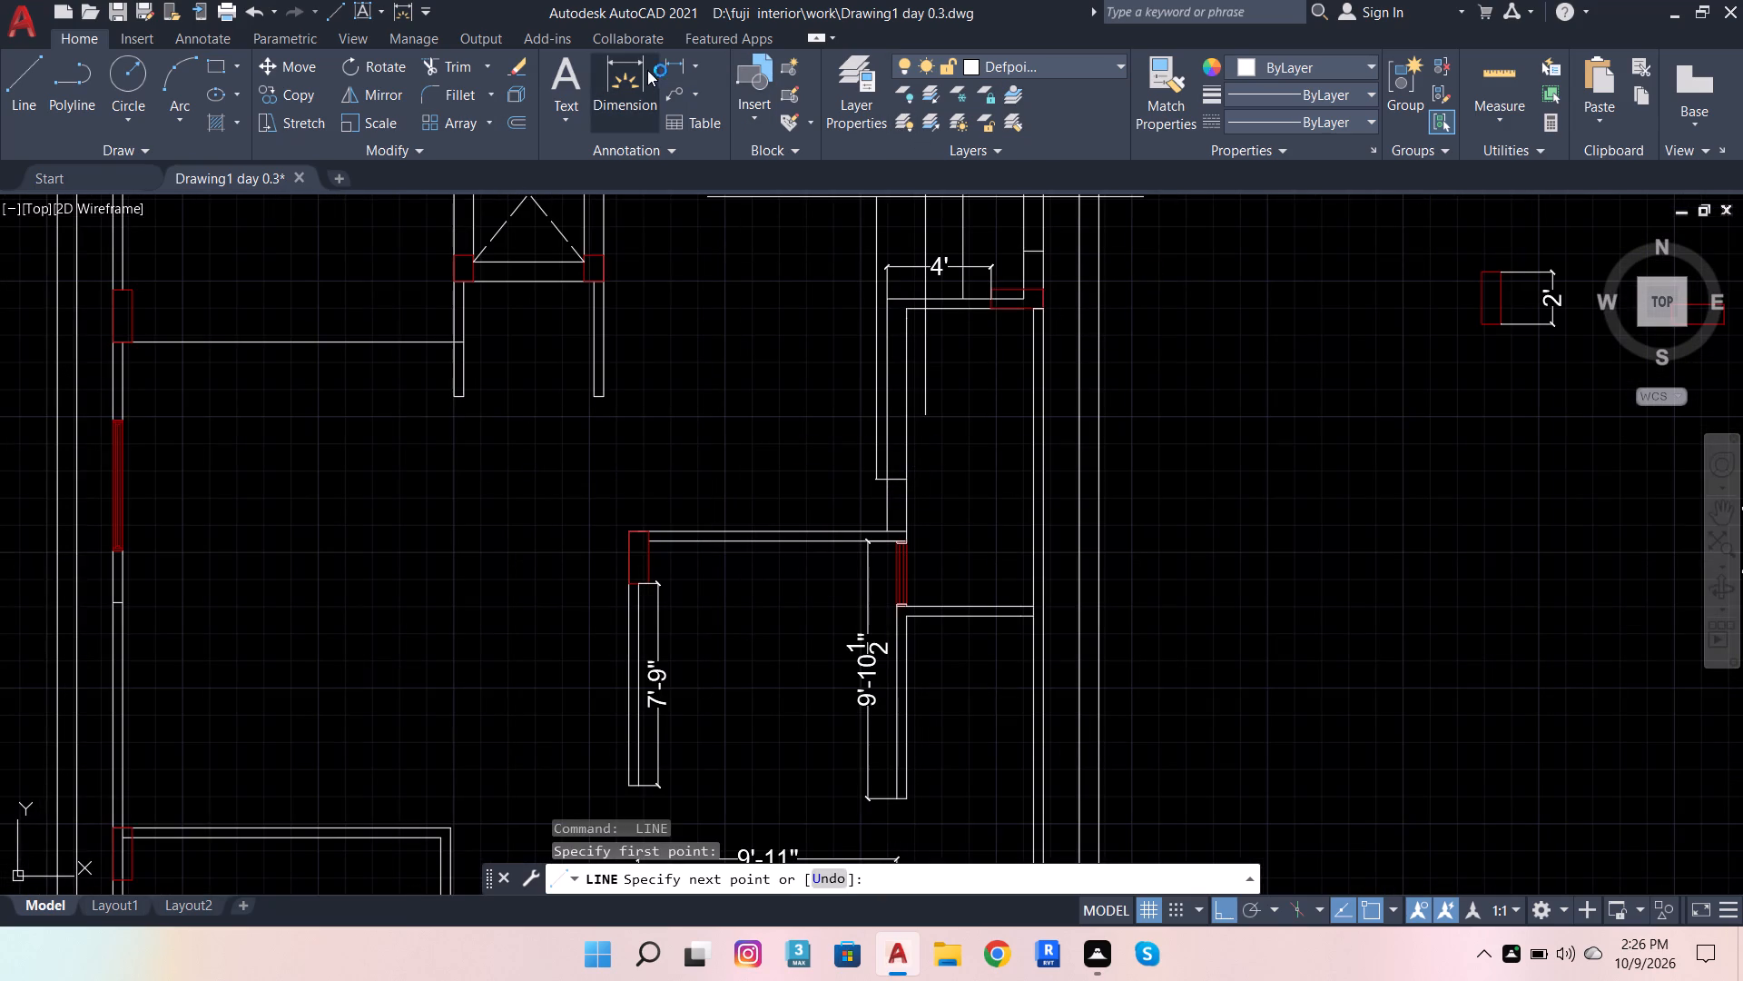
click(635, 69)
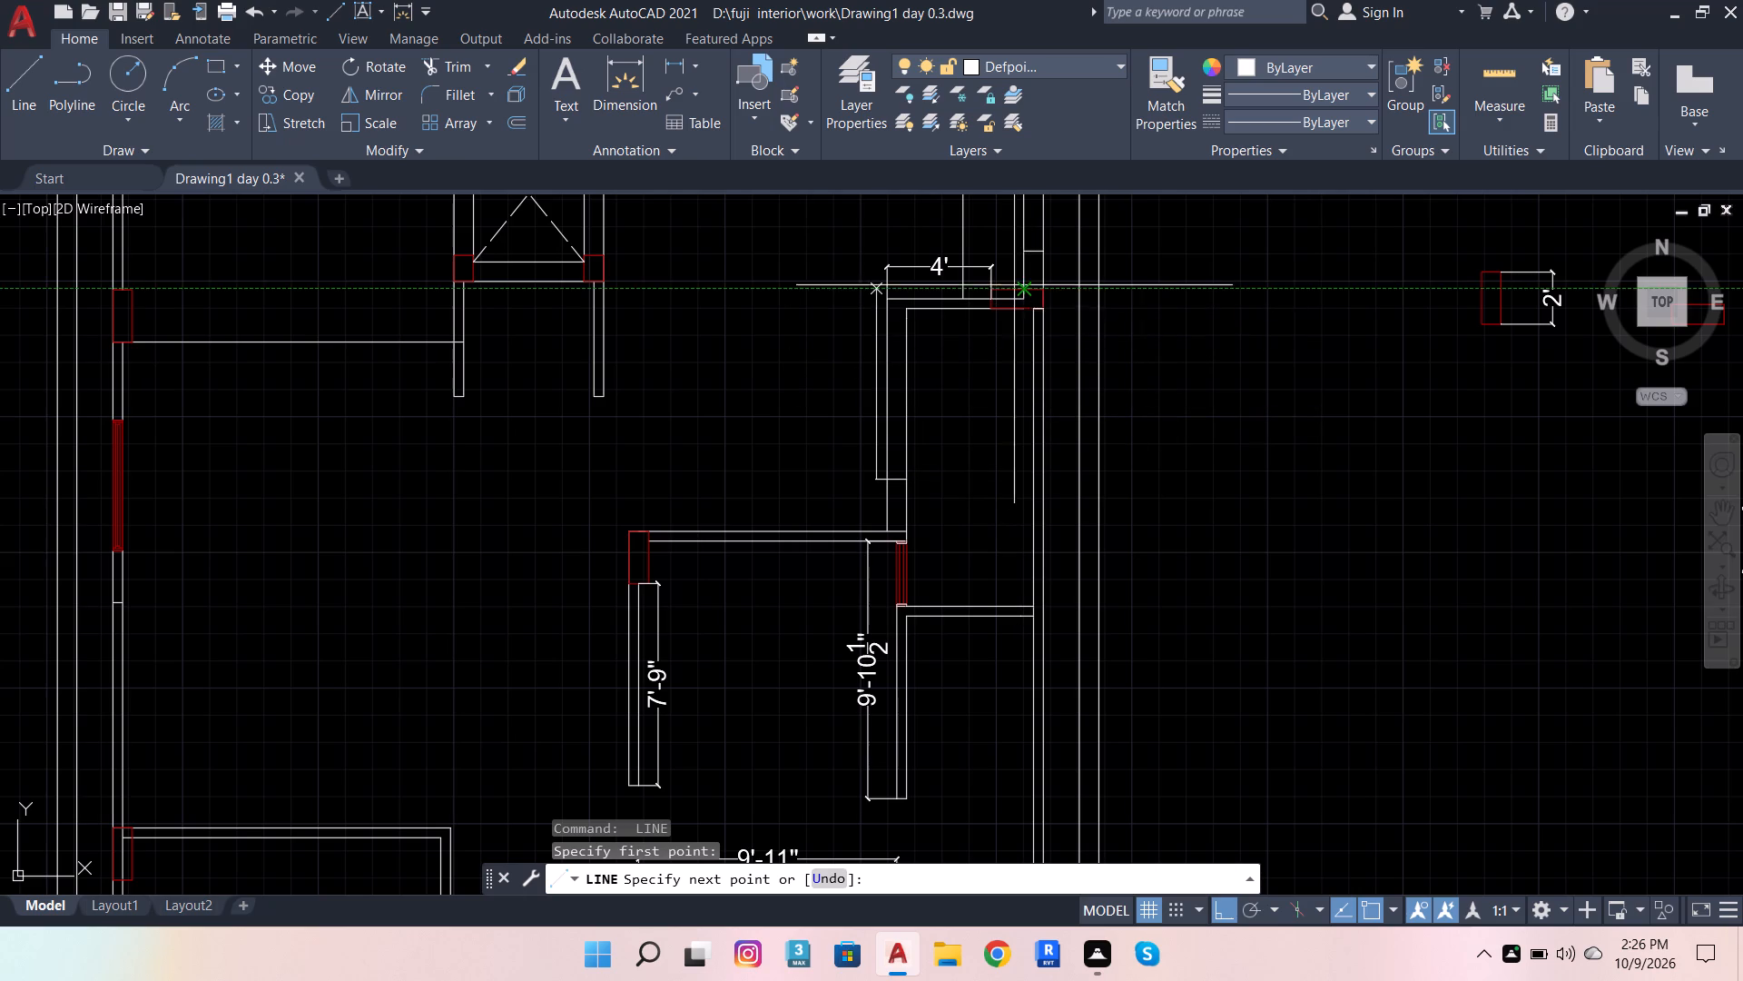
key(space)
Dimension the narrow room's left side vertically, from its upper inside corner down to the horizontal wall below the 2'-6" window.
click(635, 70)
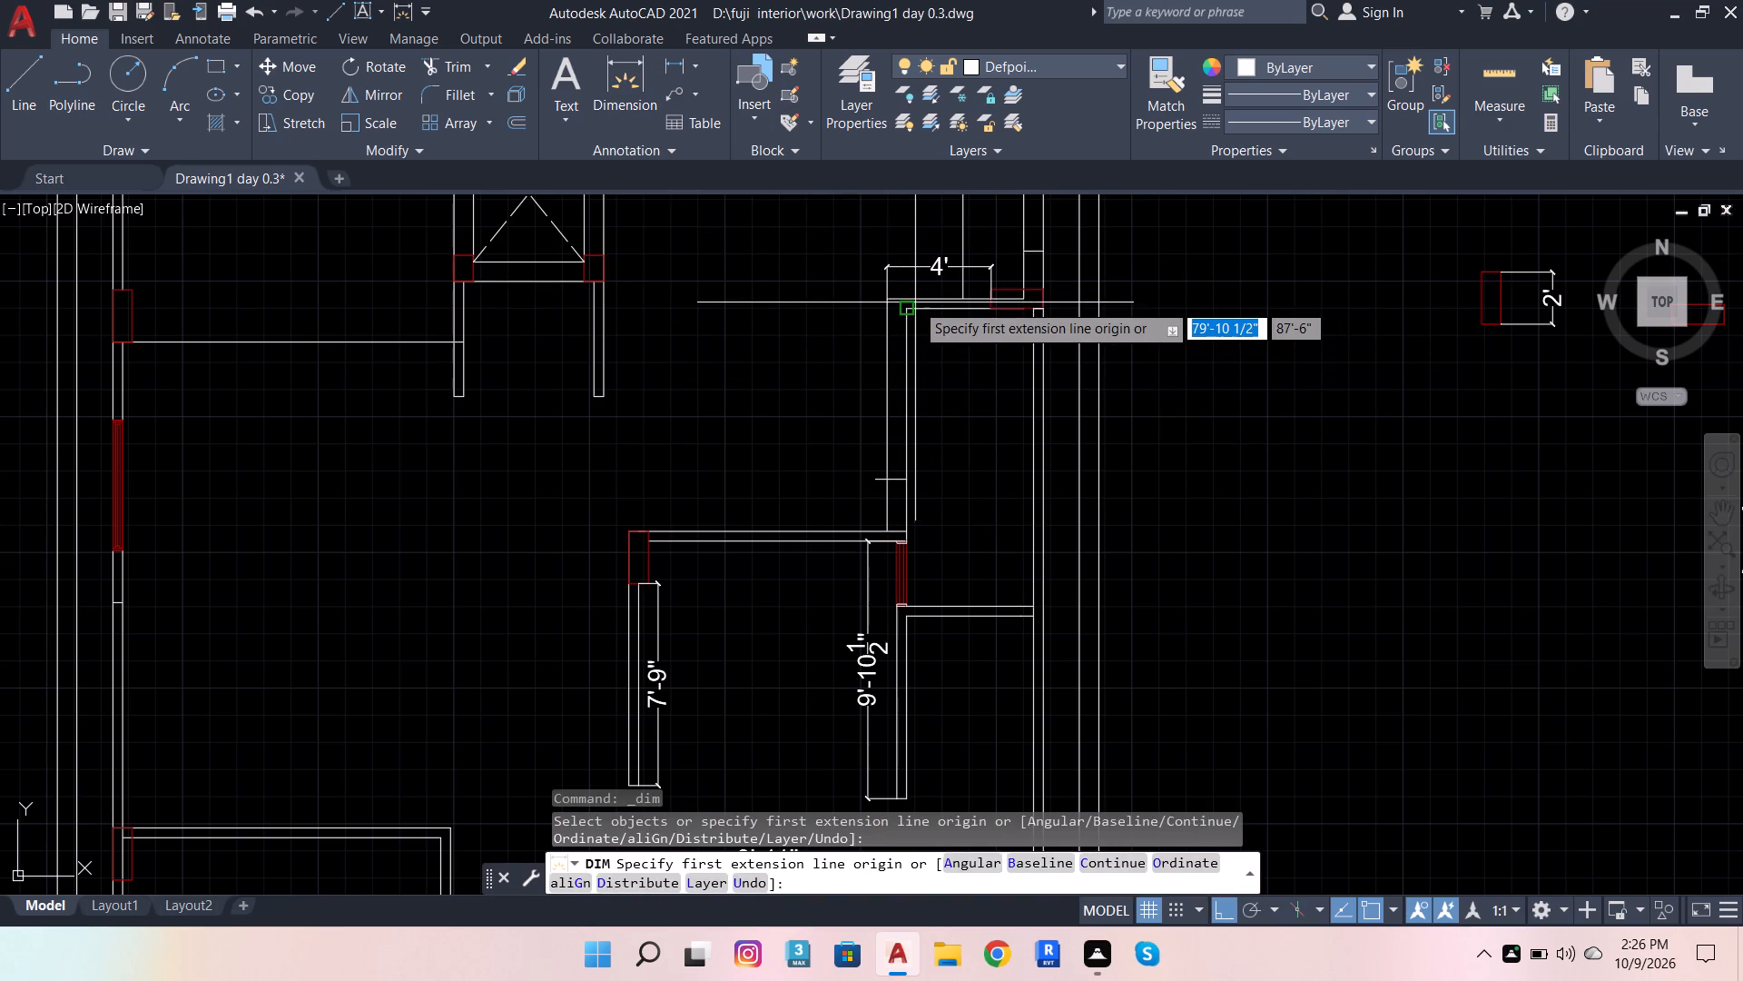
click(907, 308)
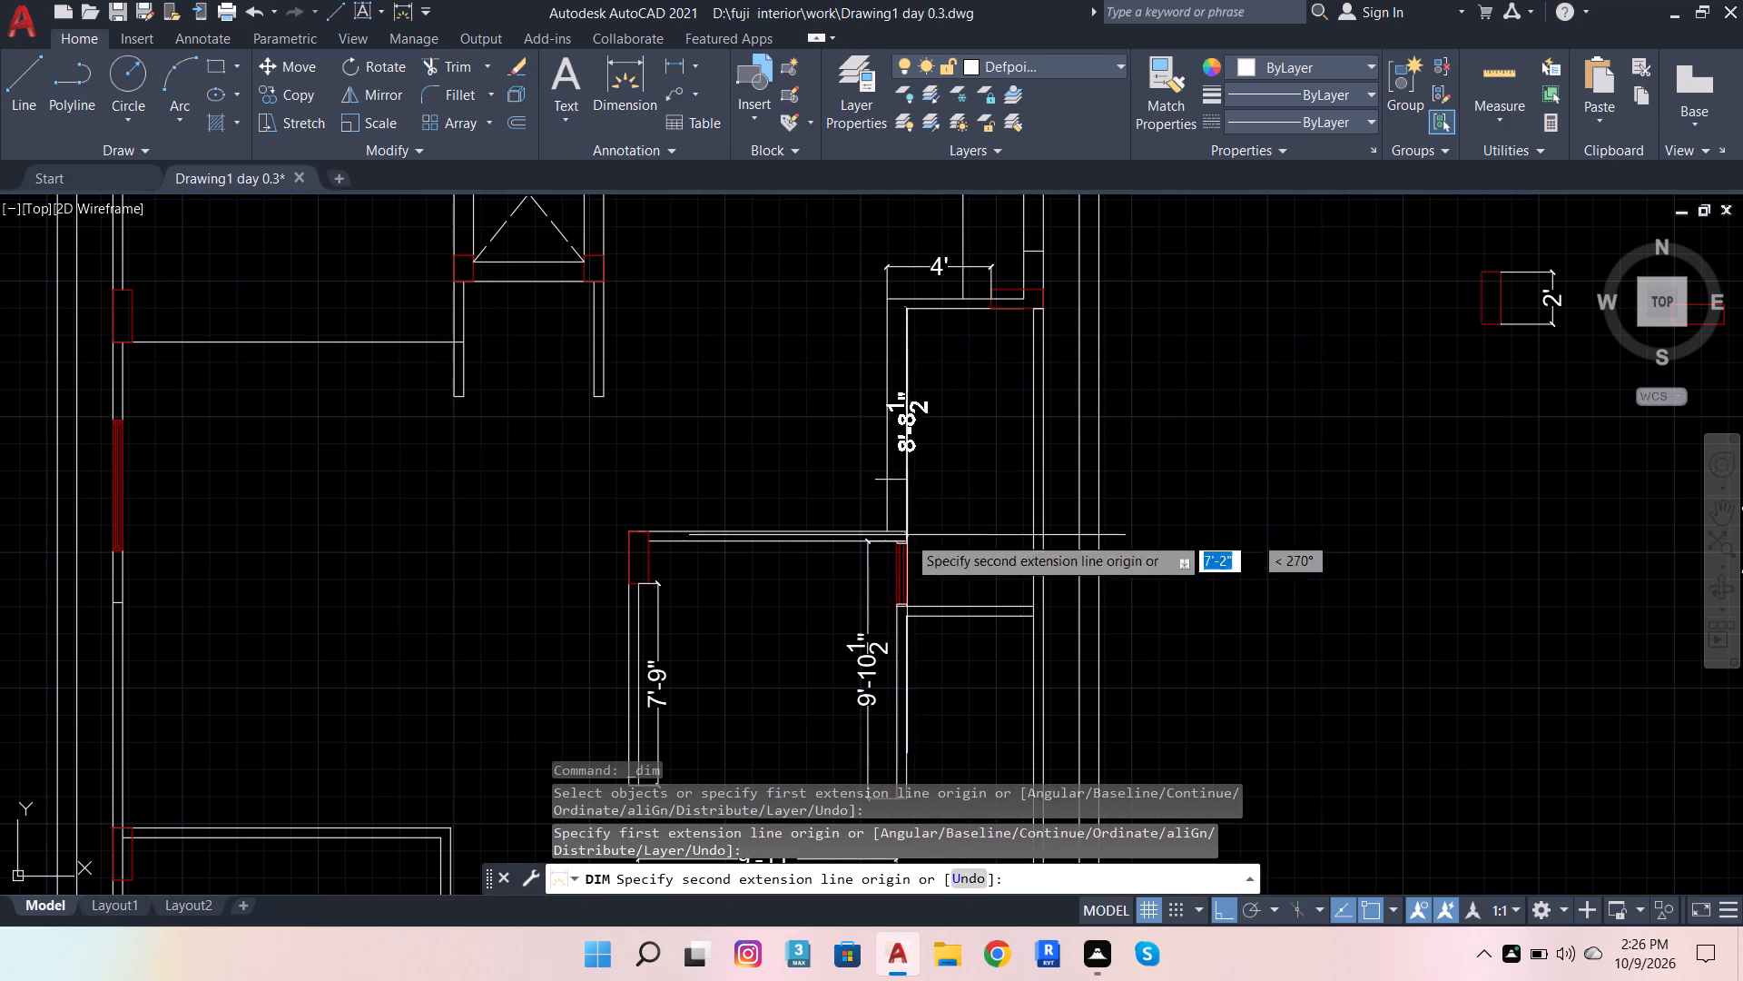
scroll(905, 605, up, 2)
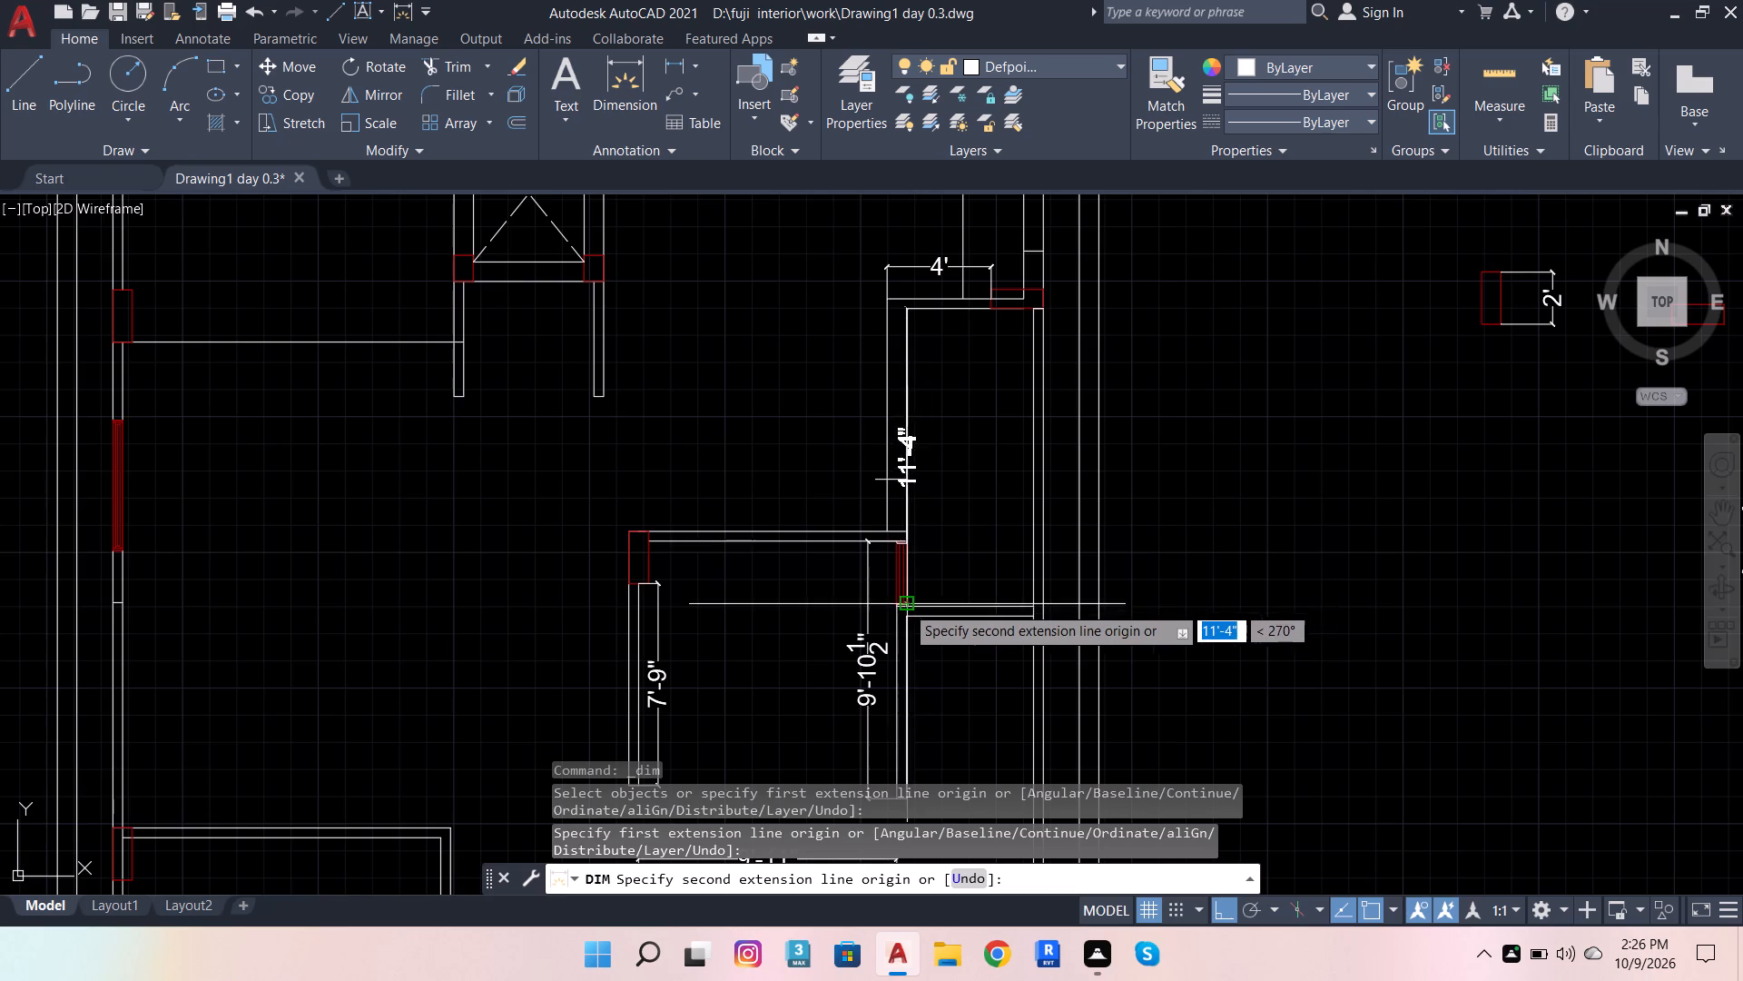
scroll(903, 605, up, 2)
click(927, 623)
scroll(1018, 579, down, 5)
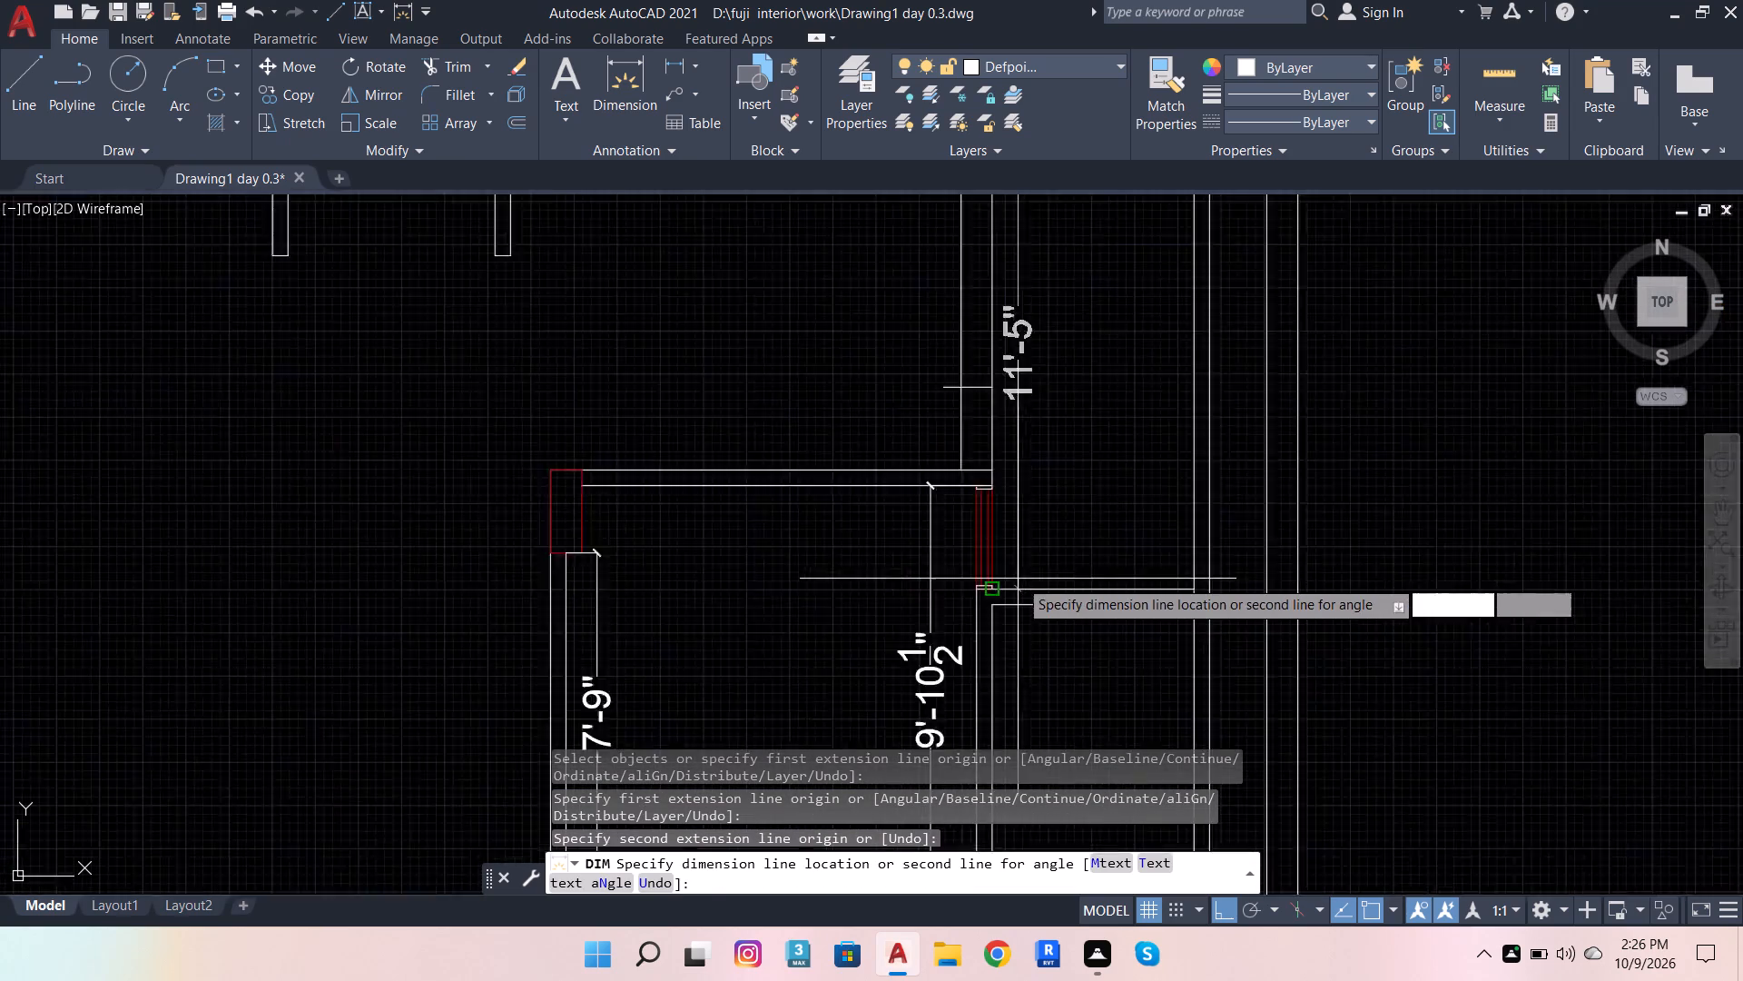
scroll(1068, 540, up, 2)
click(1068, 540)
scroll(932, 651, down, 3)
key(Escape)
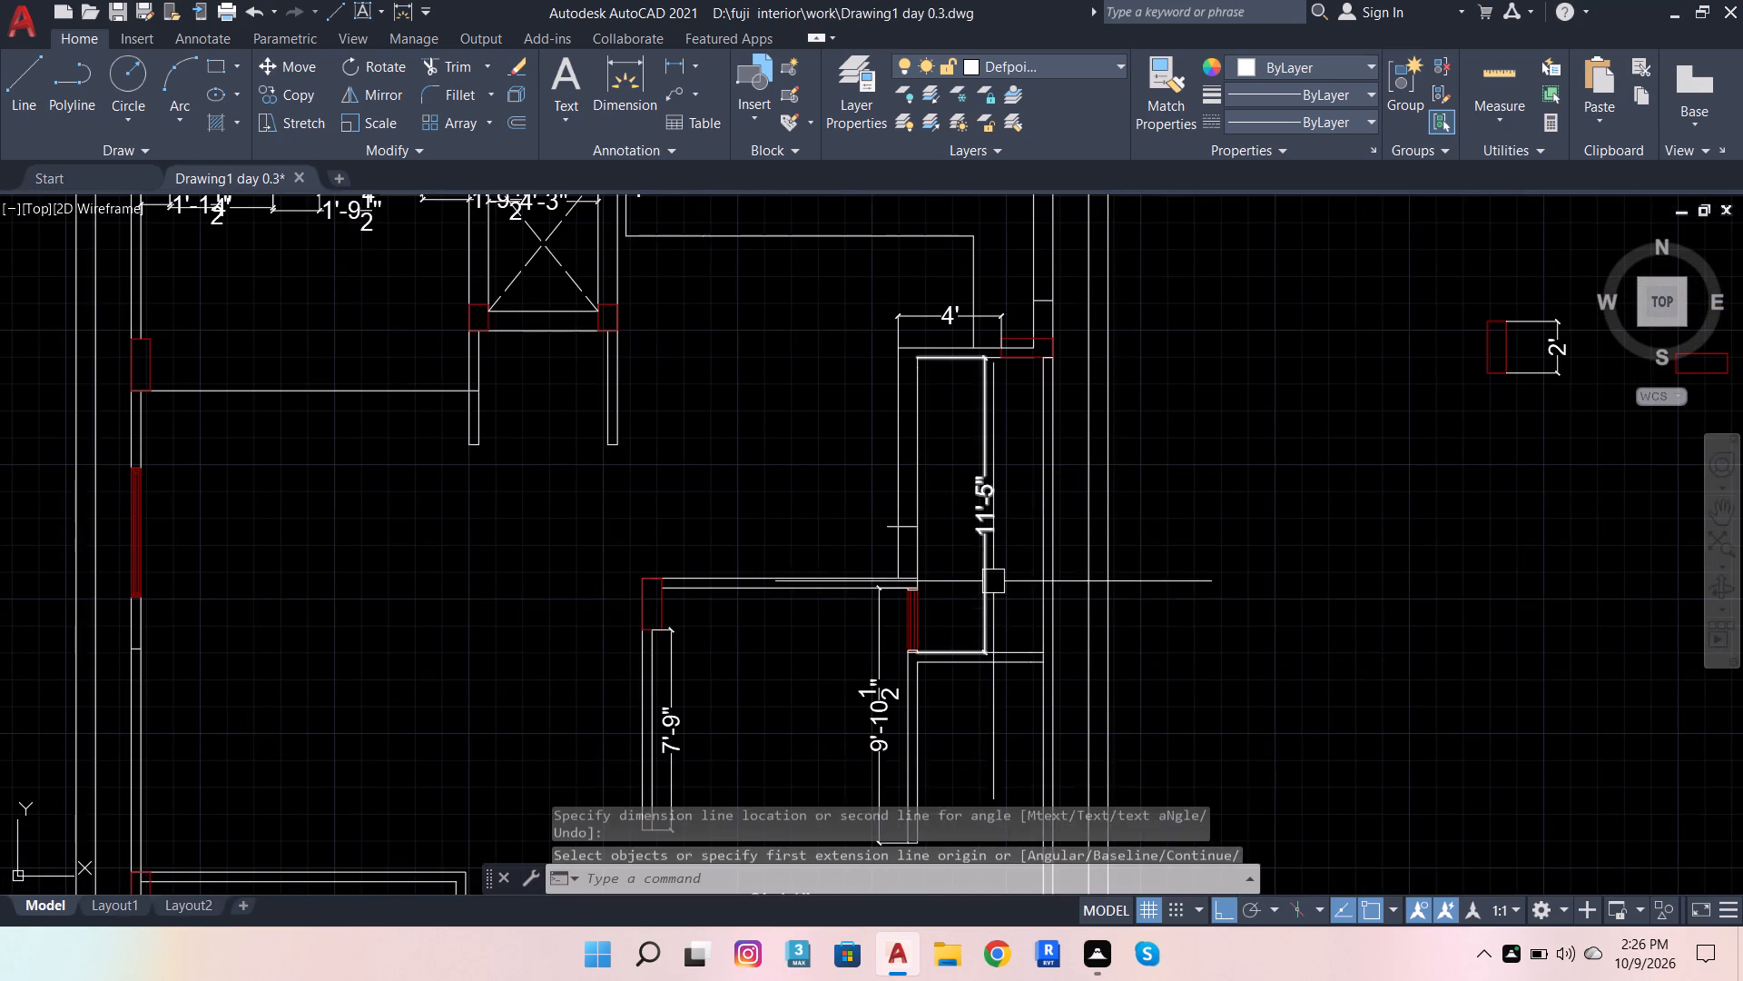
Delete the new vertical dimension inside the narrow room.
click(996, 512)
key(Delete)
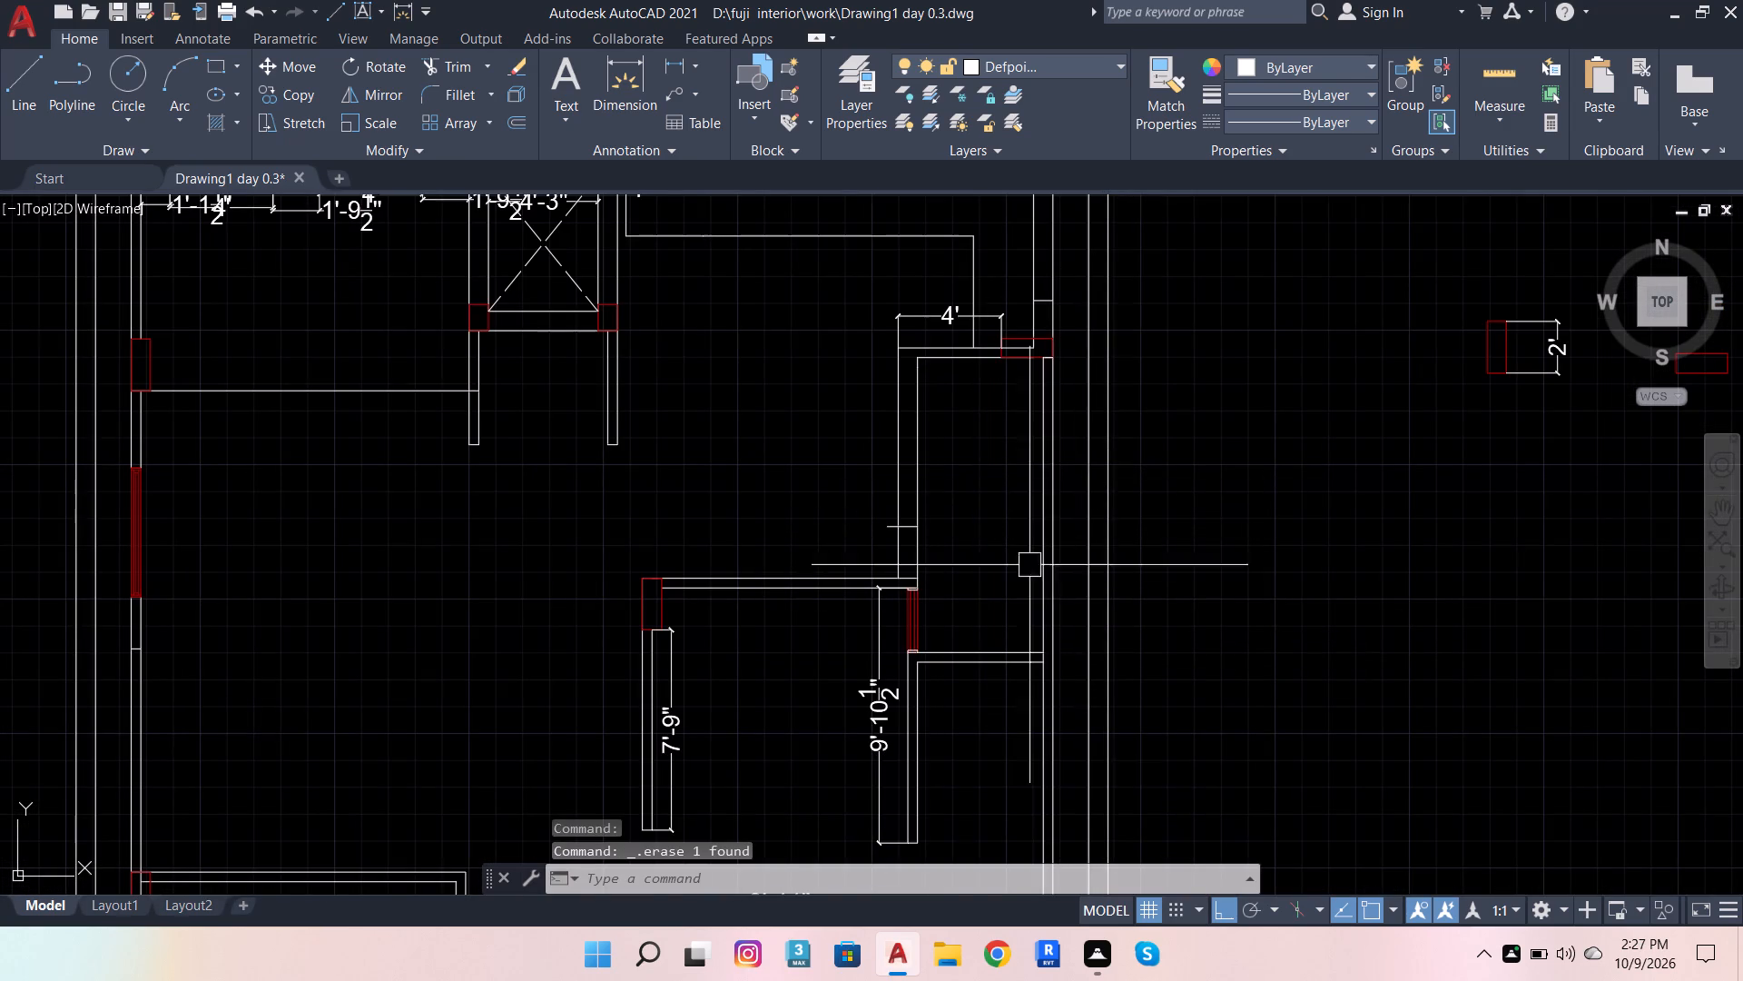
Draw a line 1' down from the narrow room's upper-left inside corner and continue it horizontally left across the wall.
scroll(952, 666, down, 3)
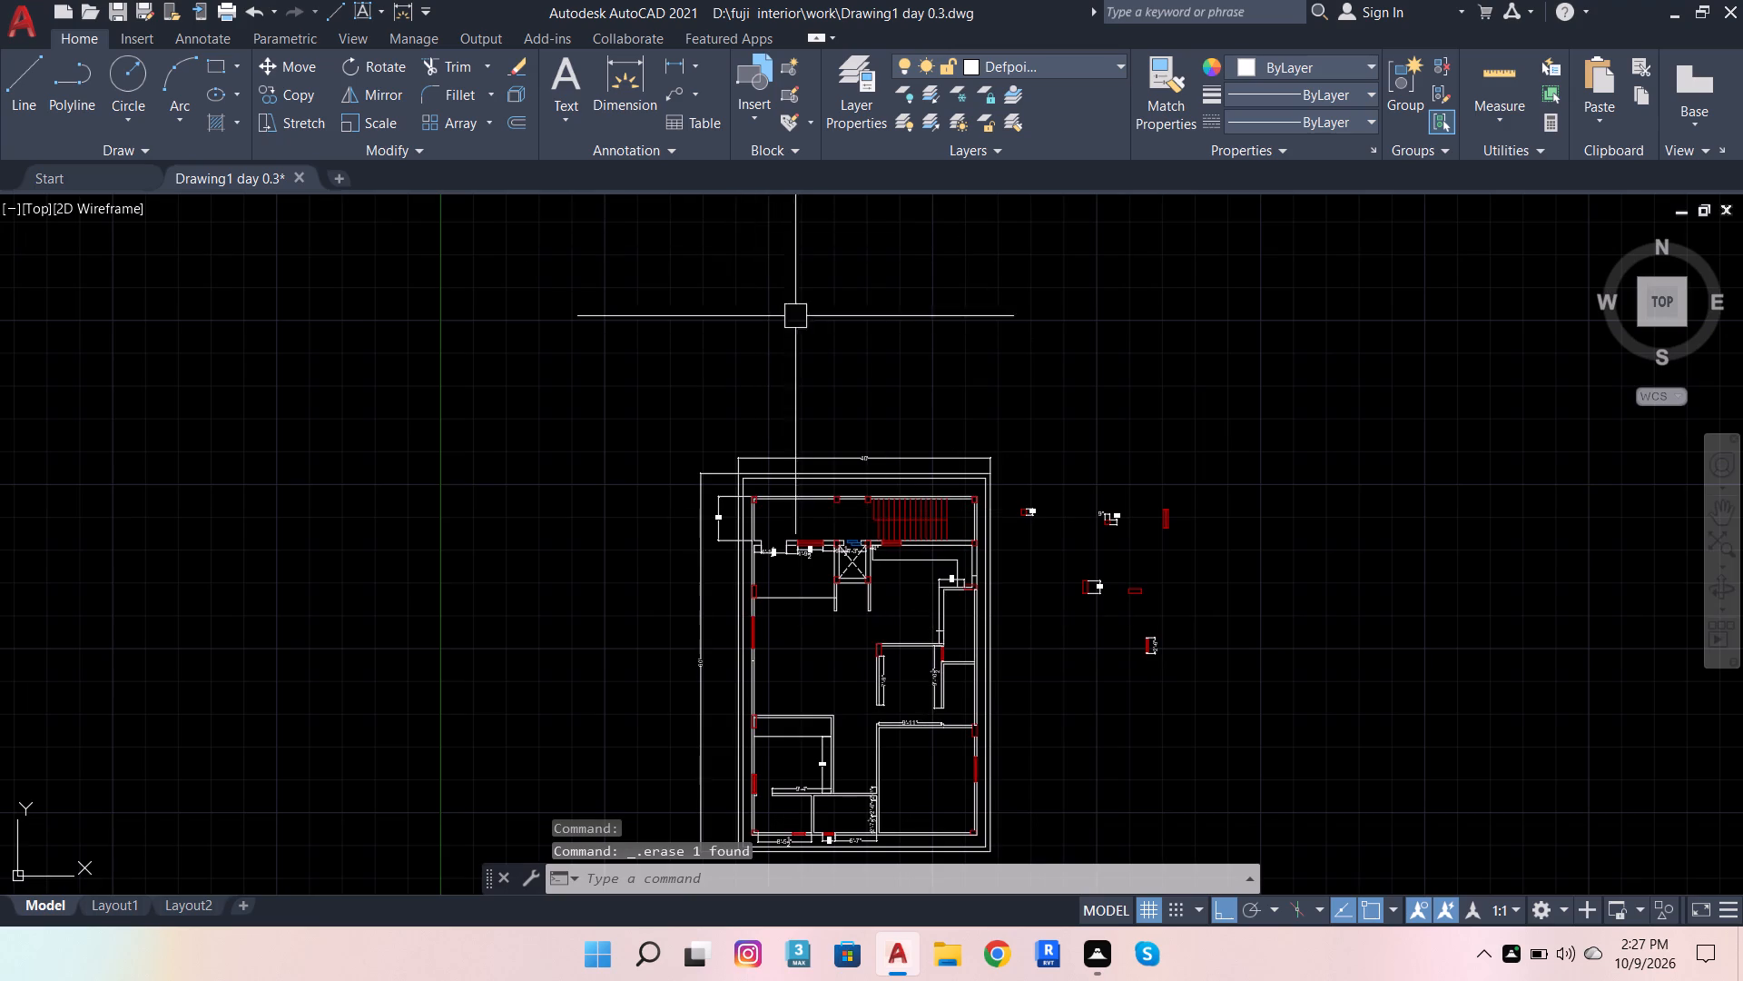
scroll(827, 364, up, 2)
scroll(904, 231, down, 2)
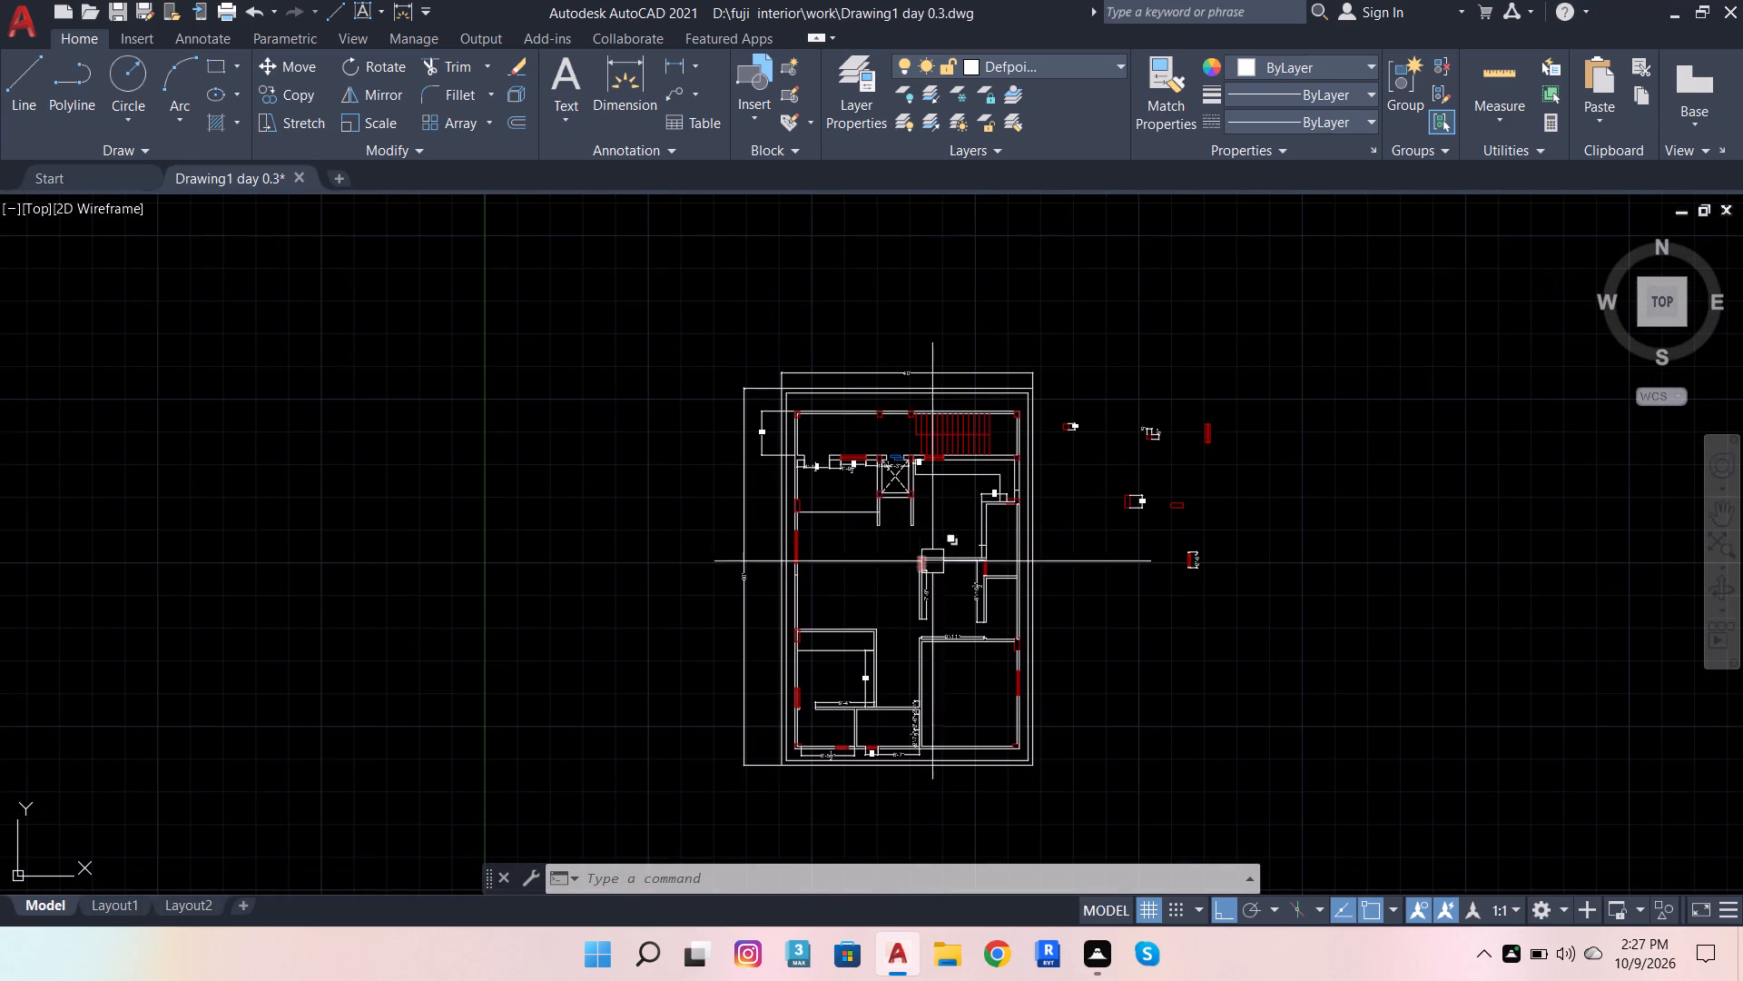
scroll(1015, 583, up, 4)
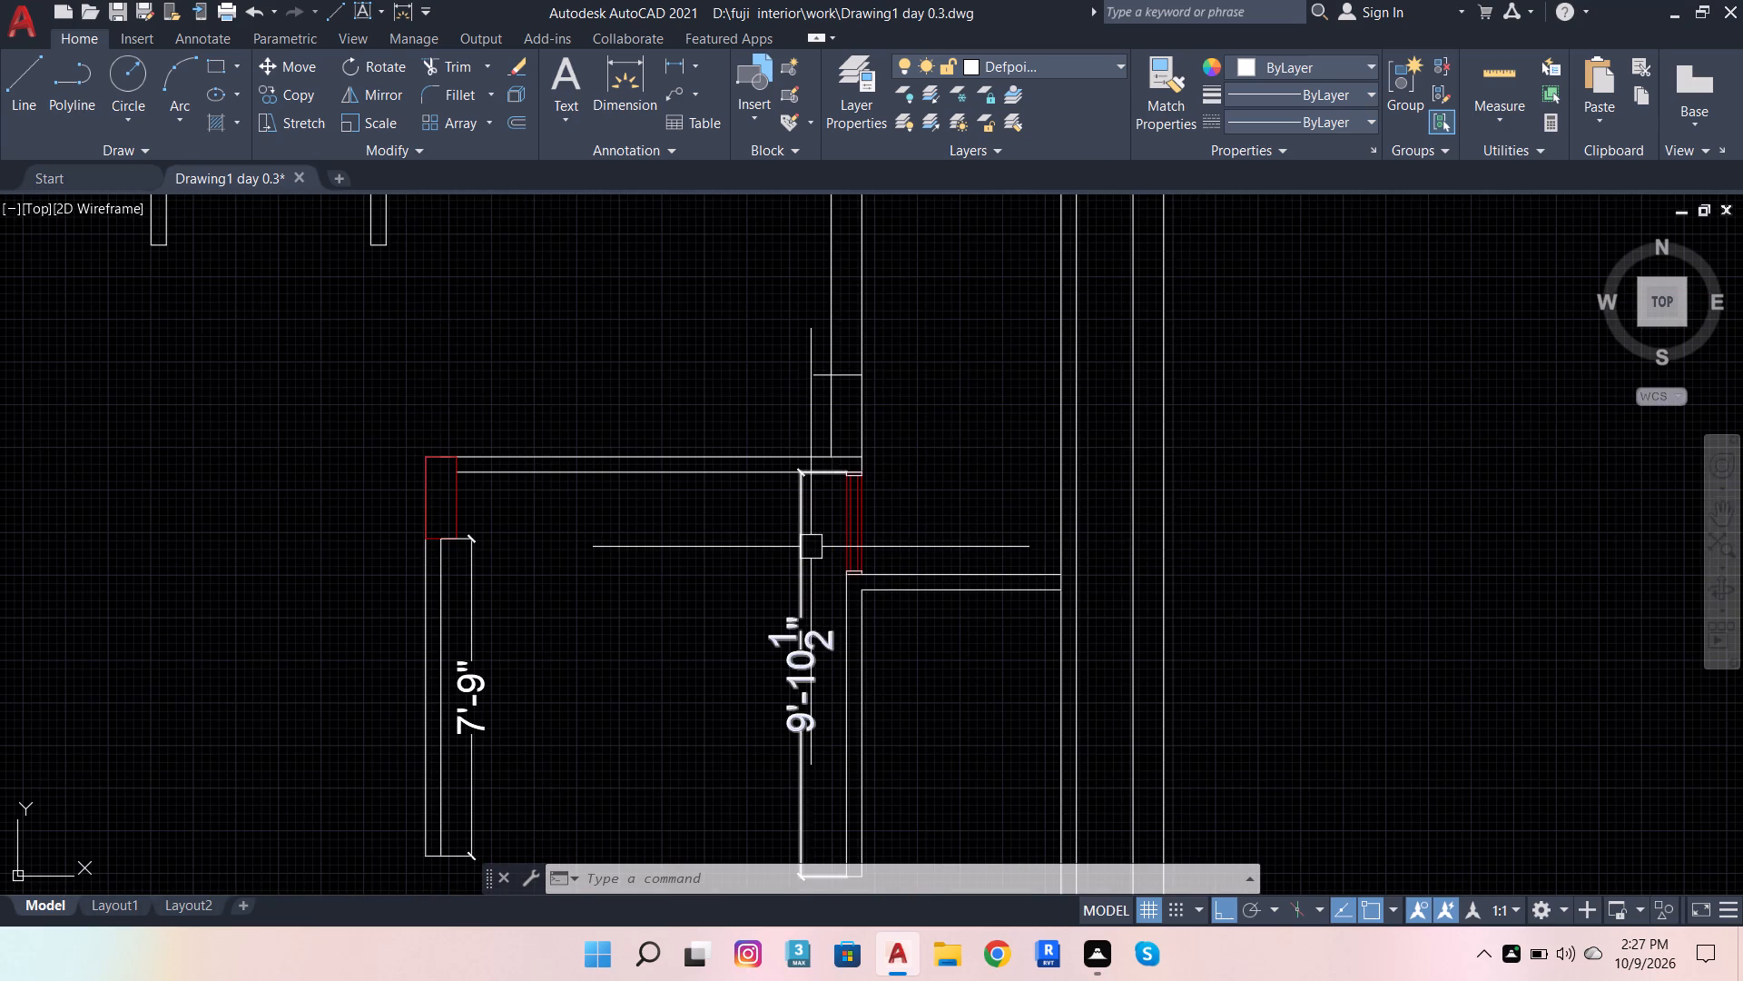
scroll(810, 549, down, 2)
scroll(922, 421, up, 2)
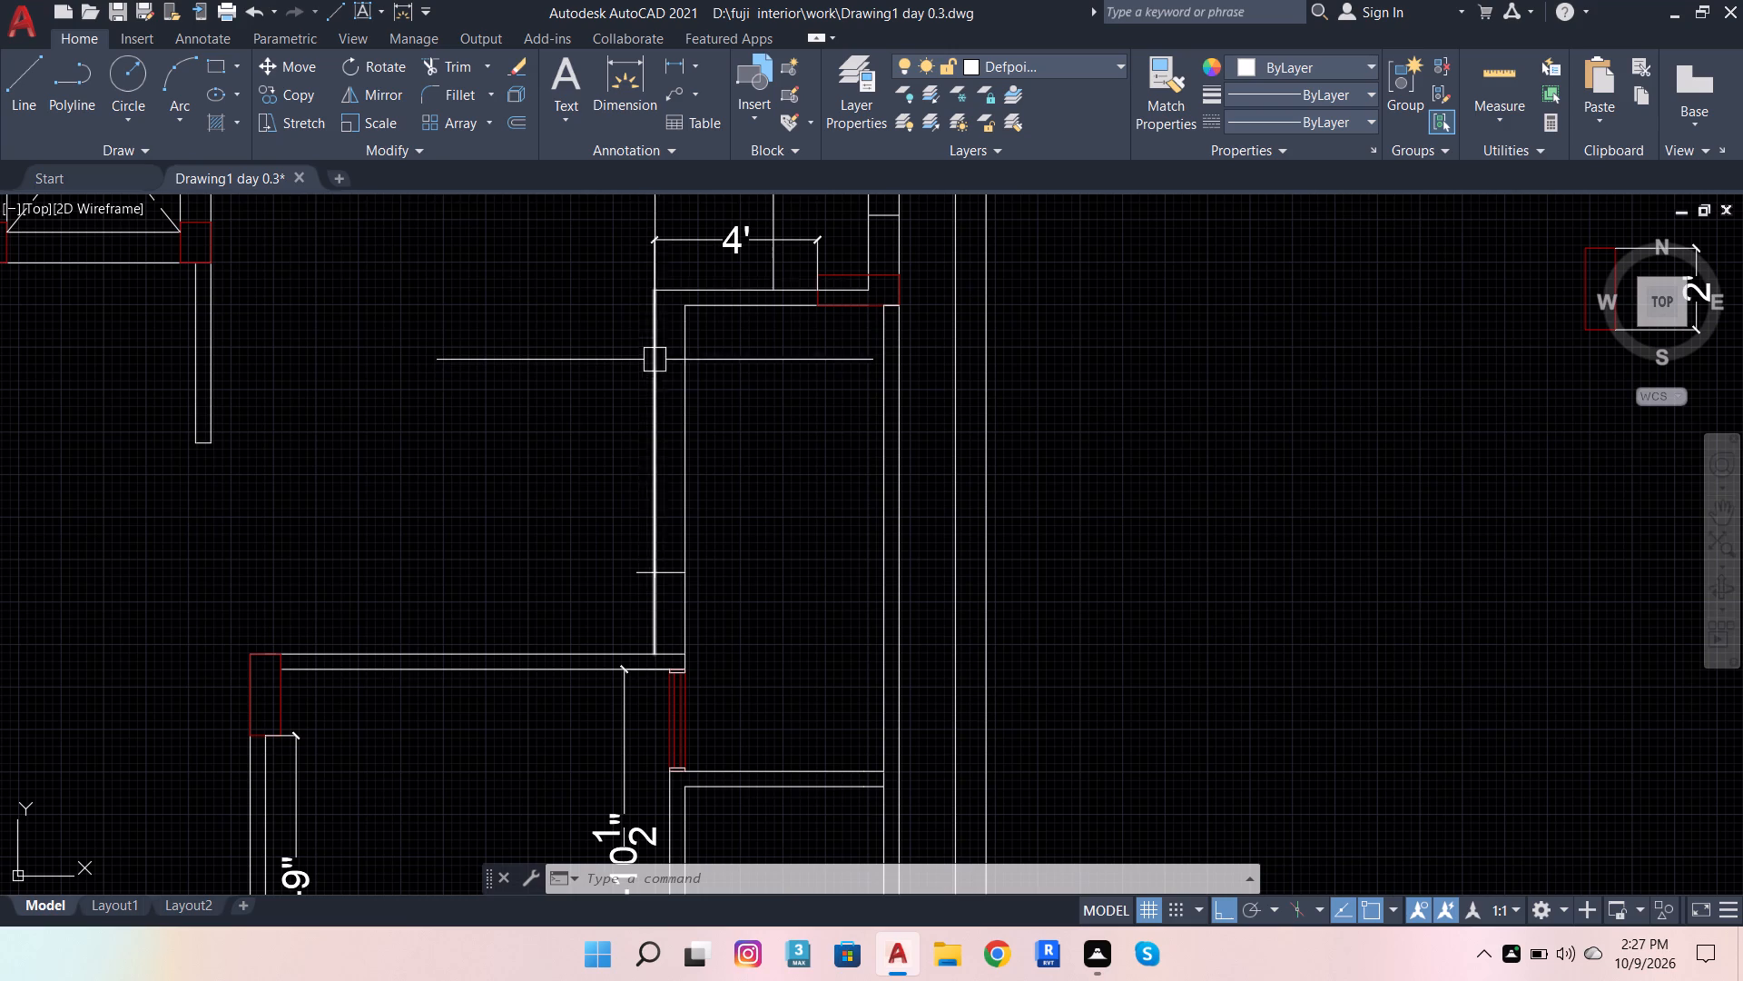
click(37, 63)
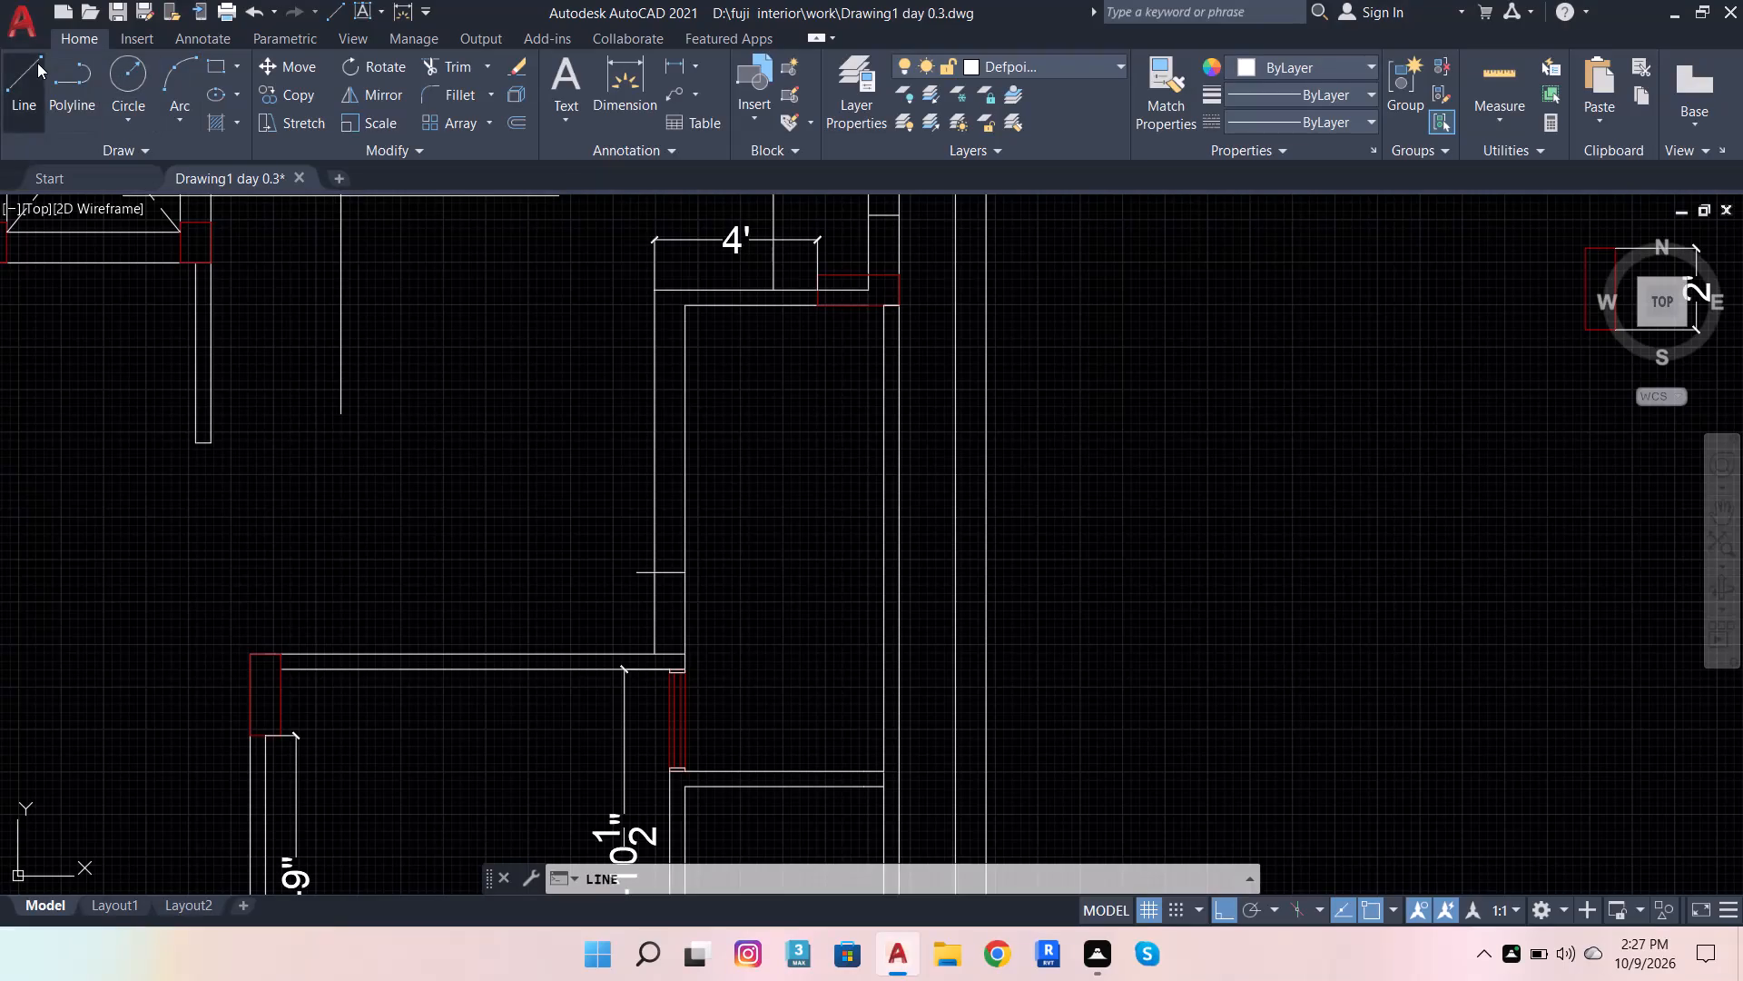
click(685, 305)
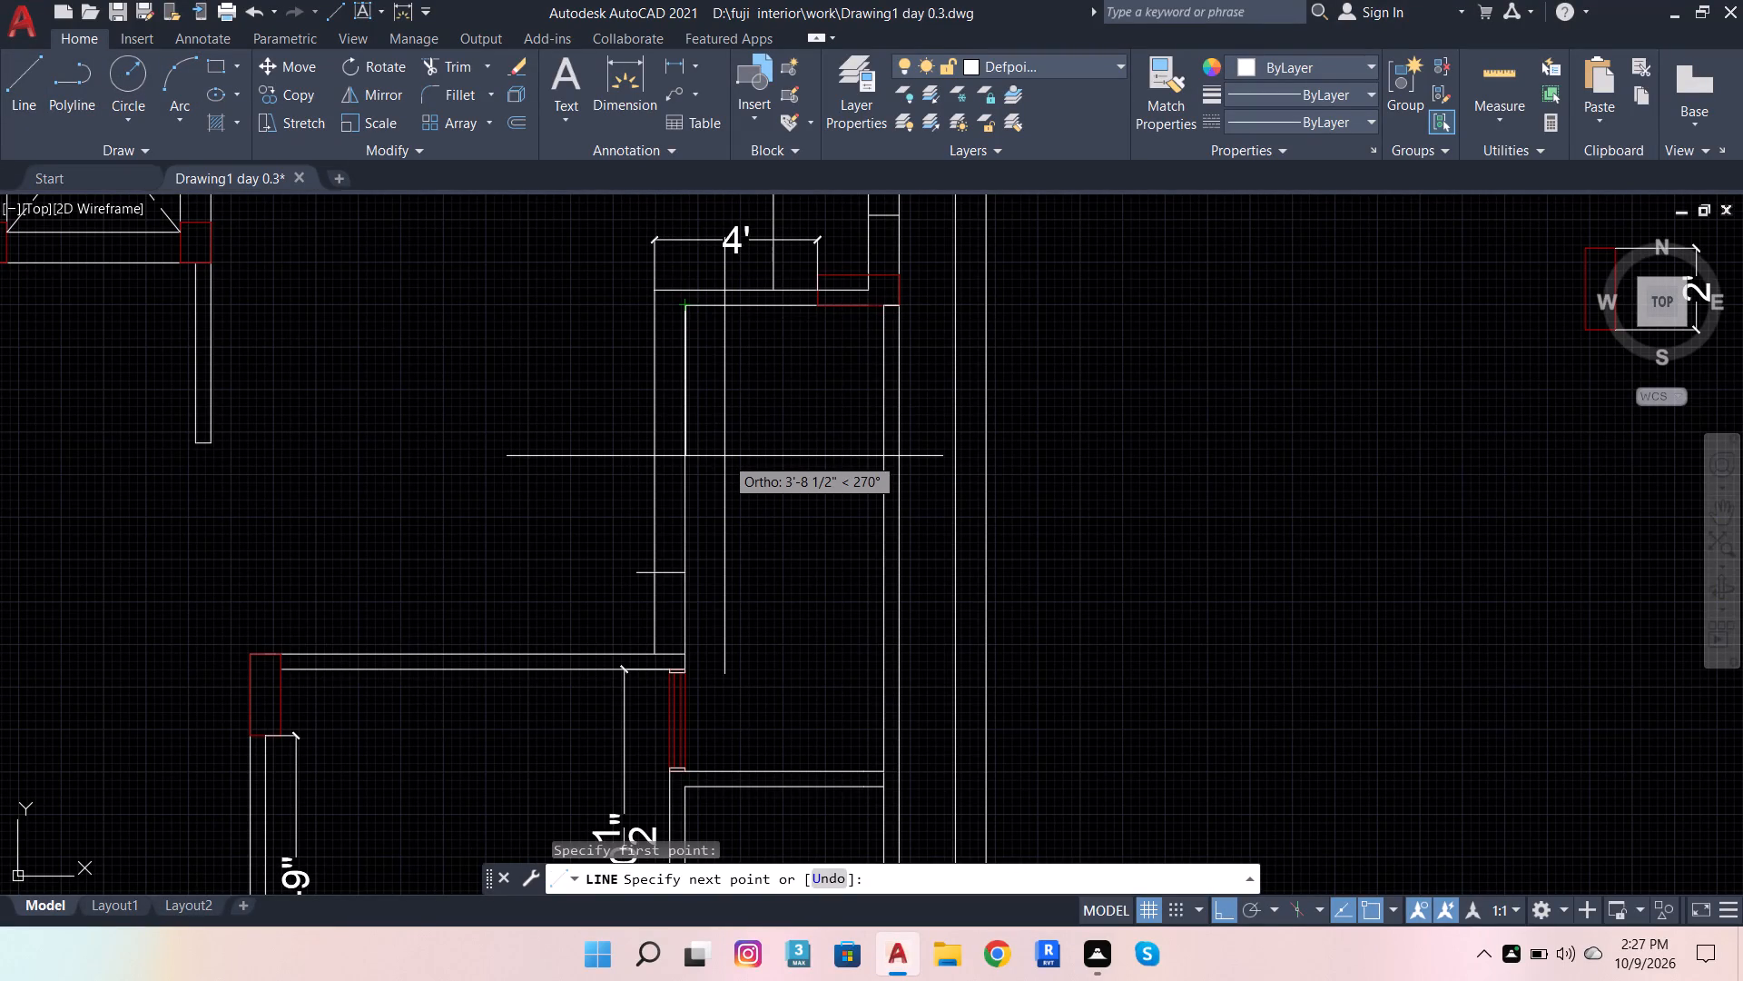
text(1')
key(Return)
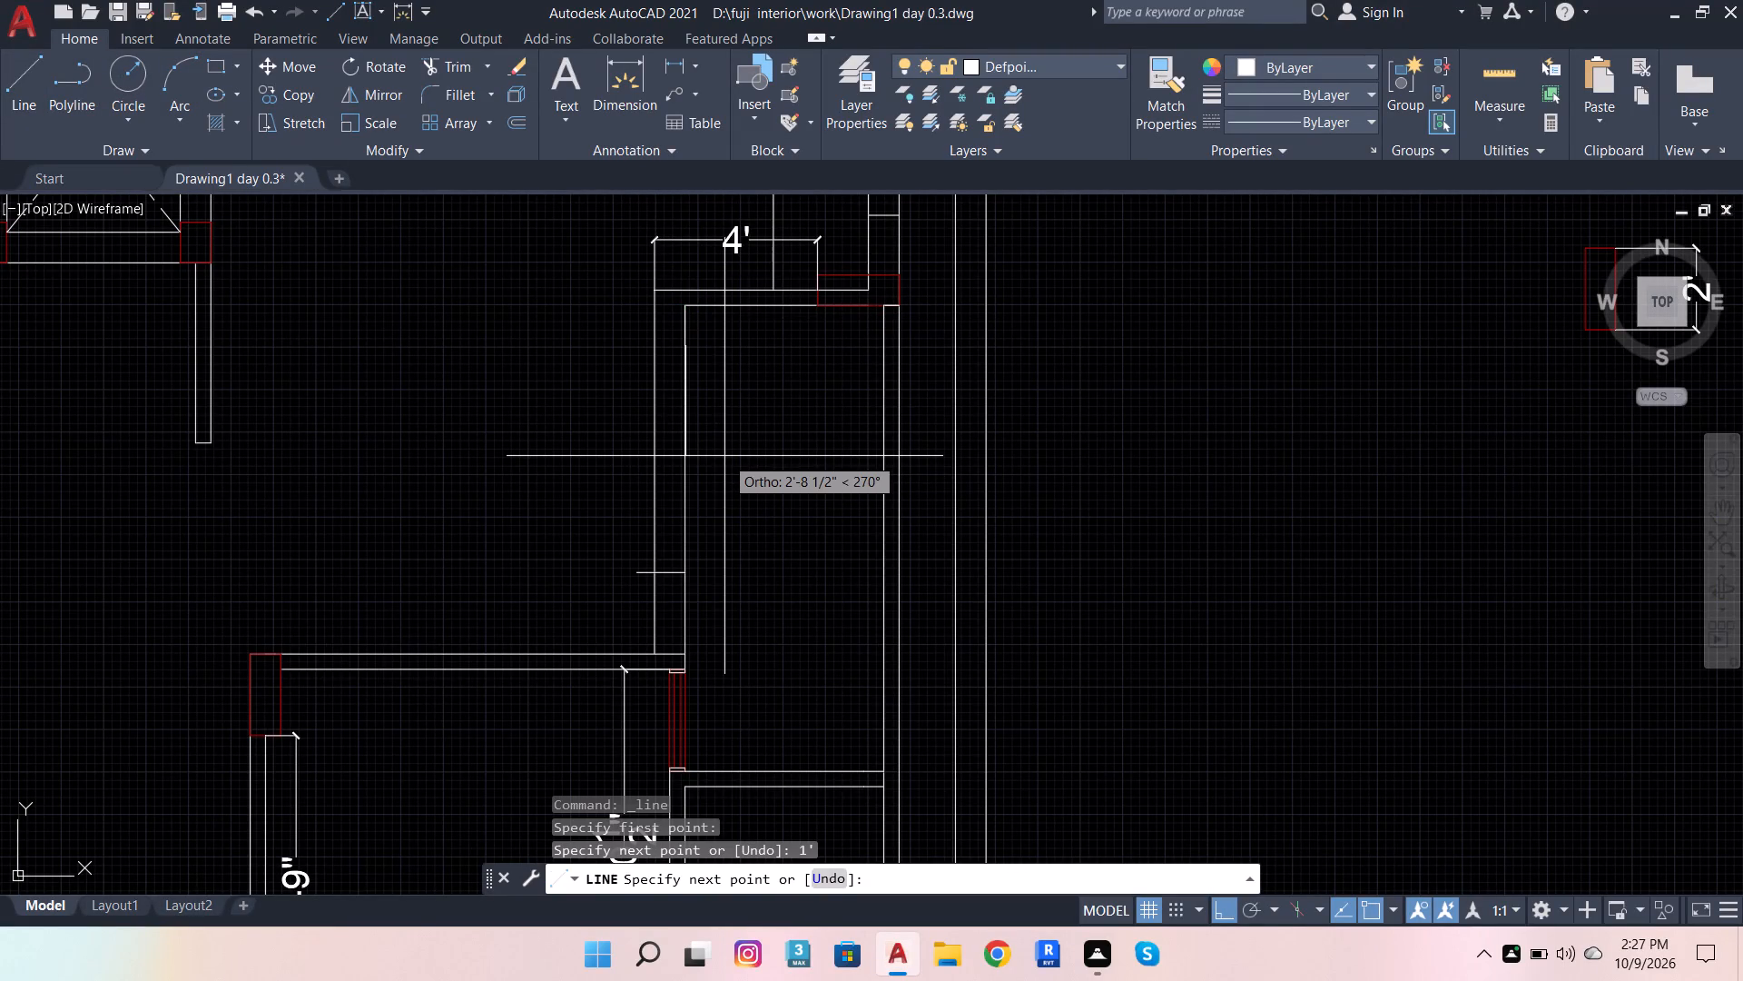
click(586, 363)
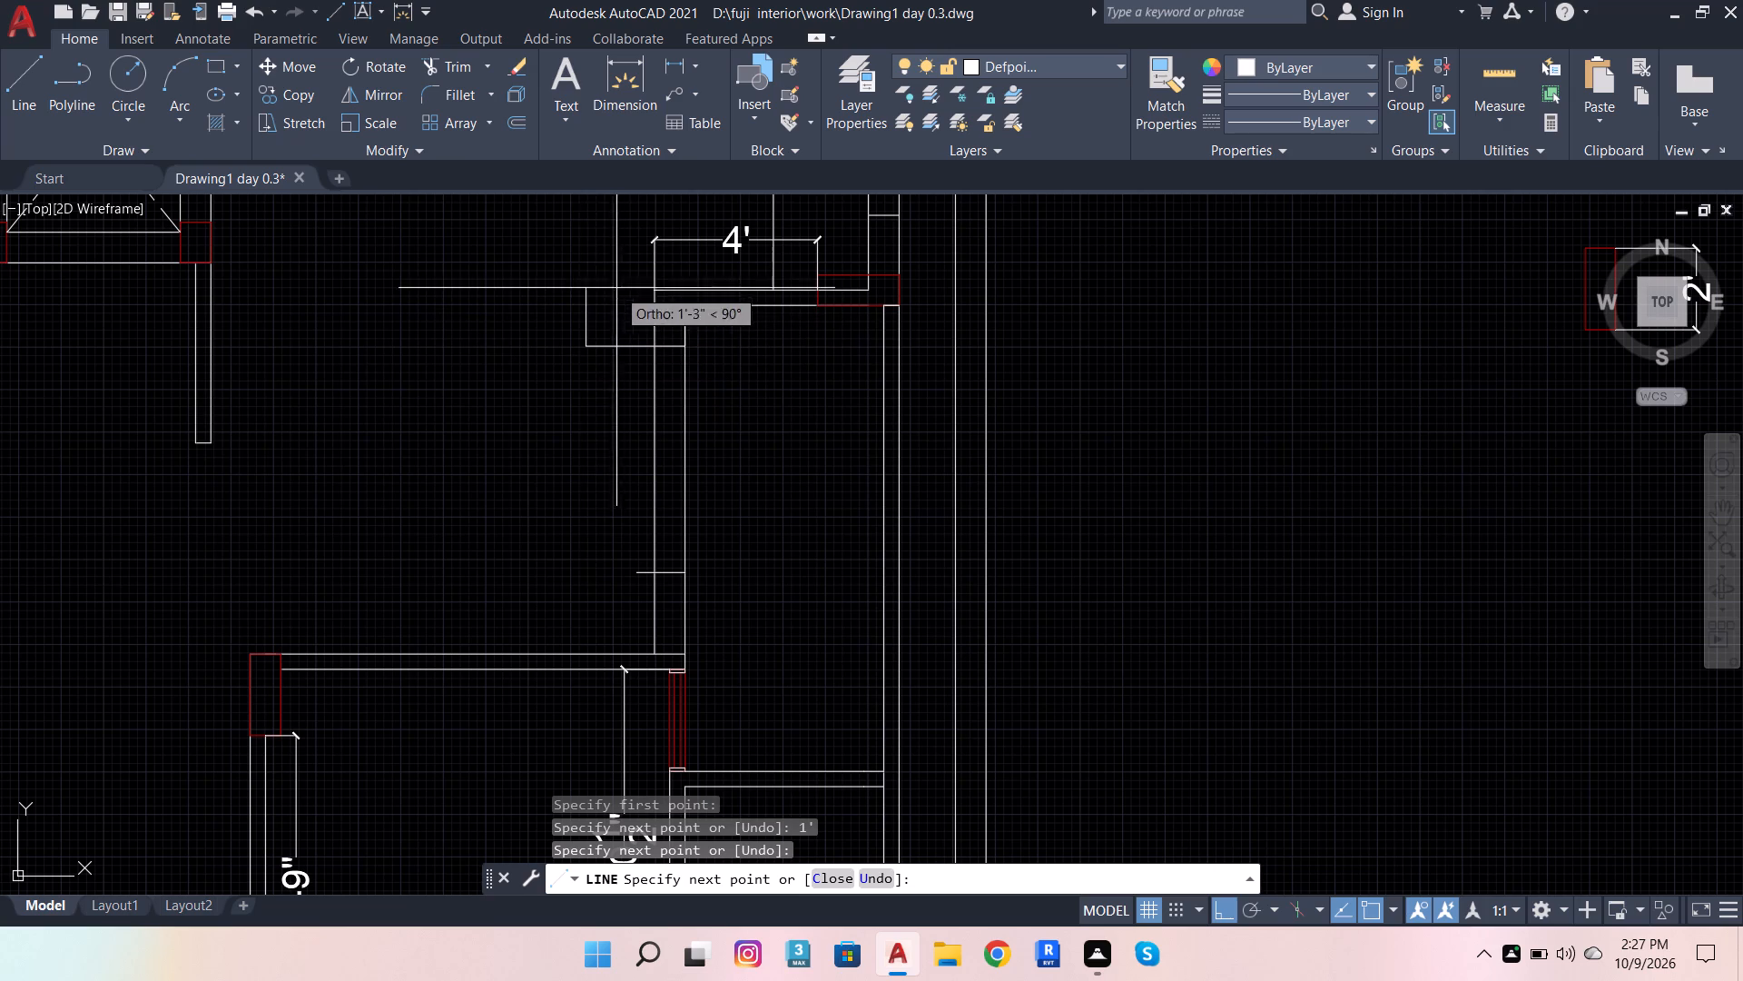
Trim the overhanging left ends of both cross lines and remove the two wall faces between them to form an opening.
click(451, 59)
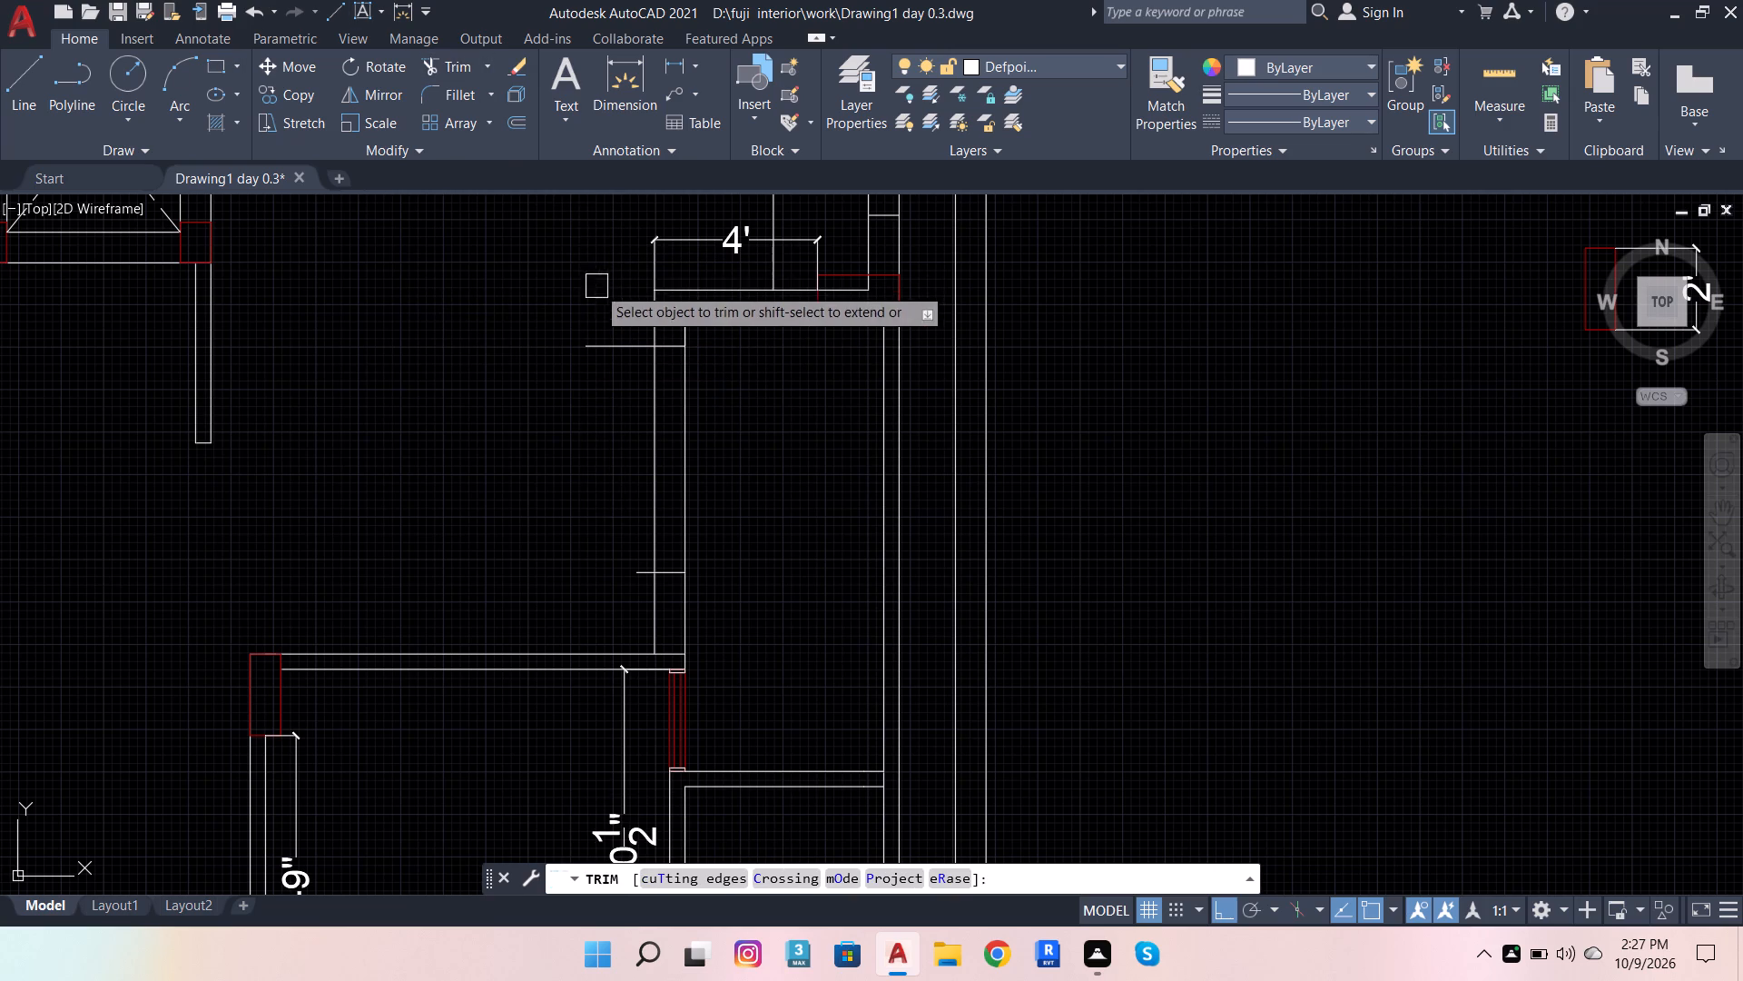
click(611, 335)
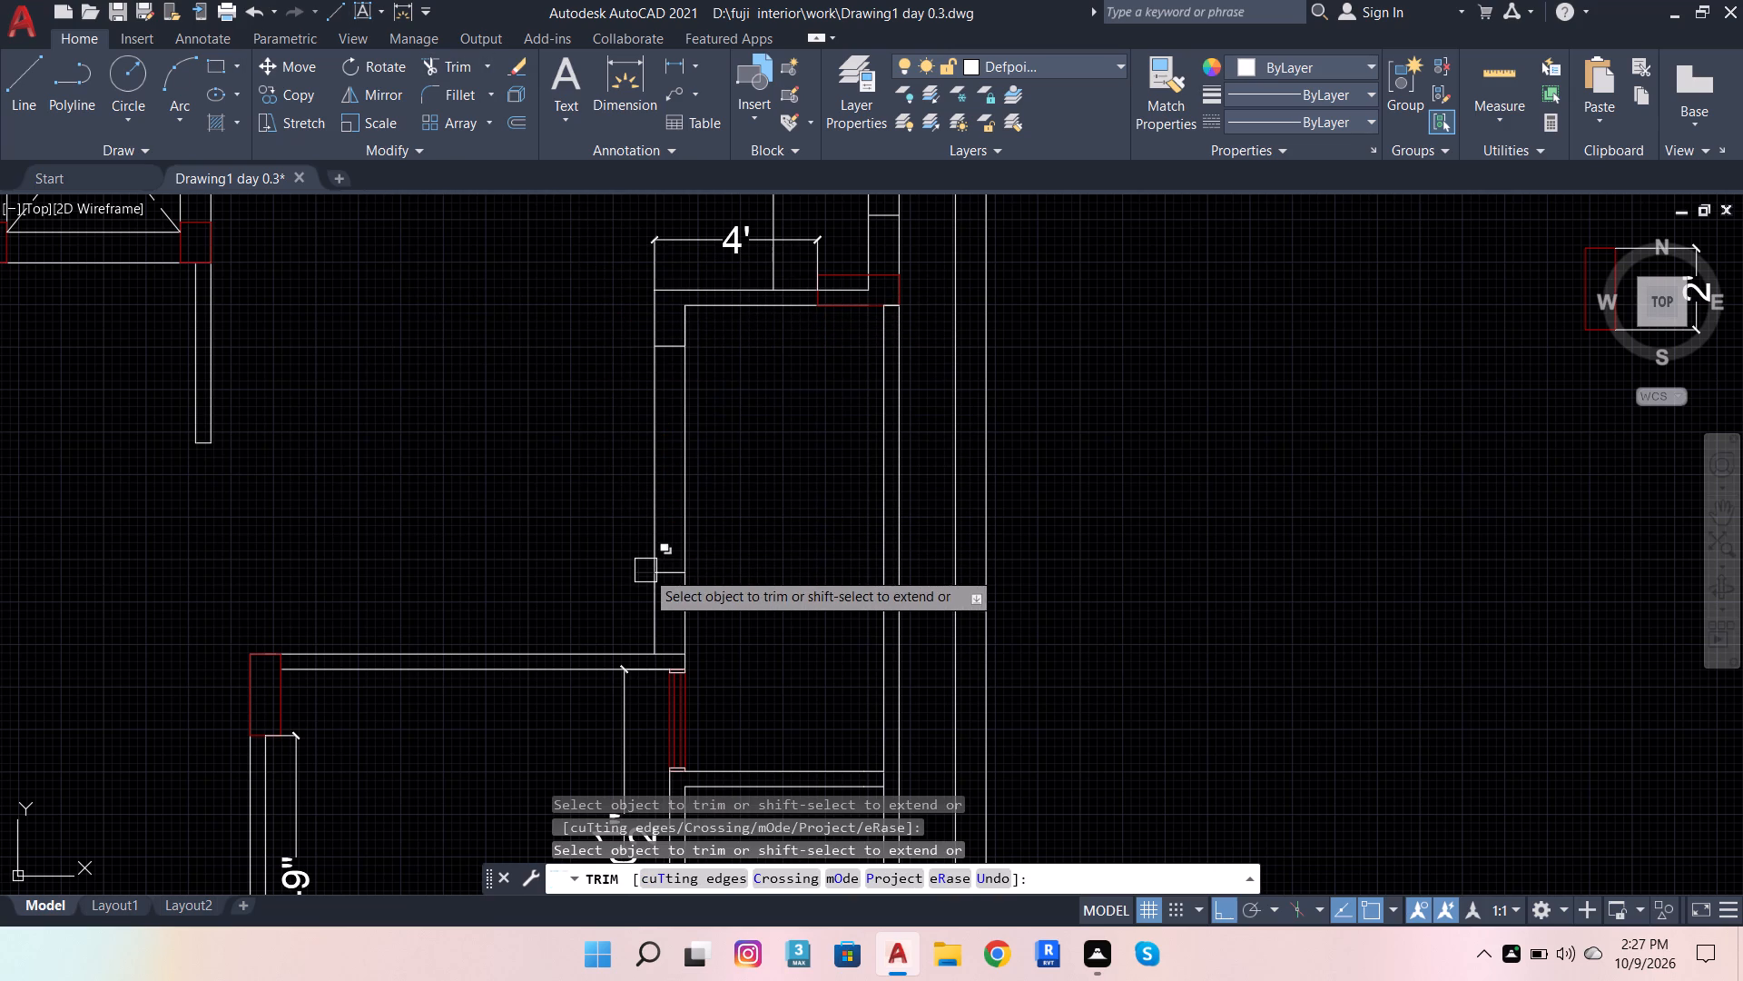
click(633, 580)
click(594, 485)
click(780, 433)
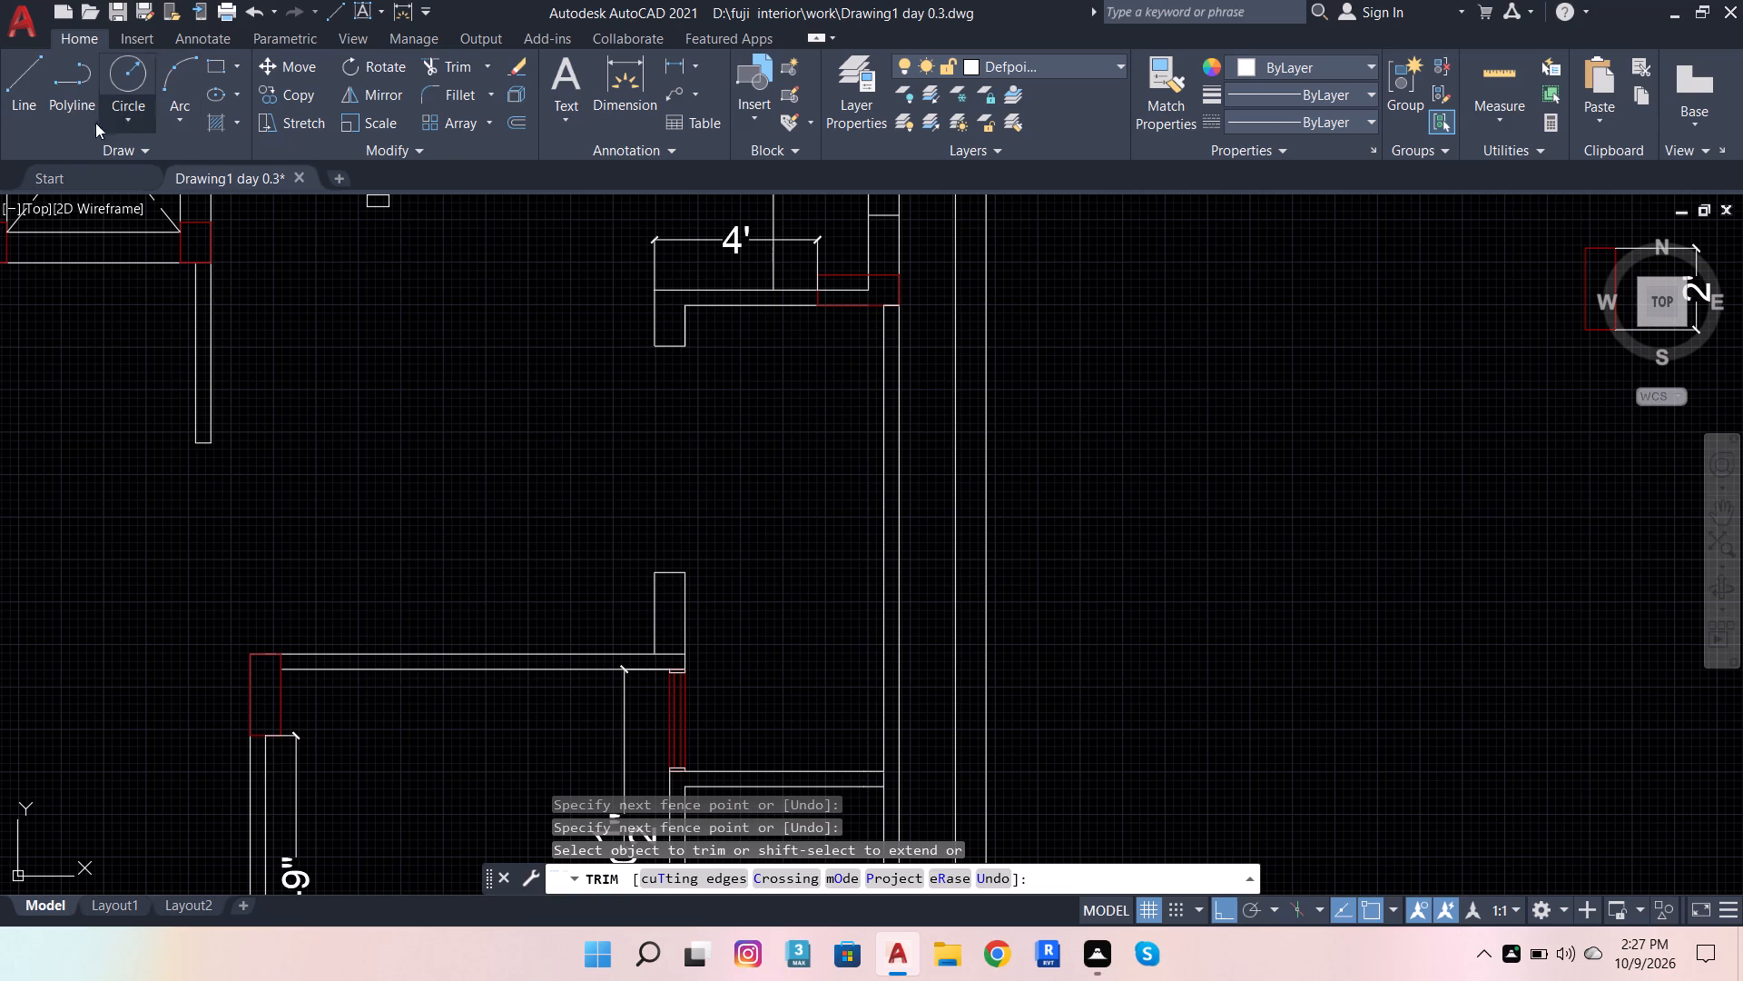
Draw a line 2'6.3" down from the opening's upper-left corner and continue it to the opening's lower-left corner.
click(41, 67)
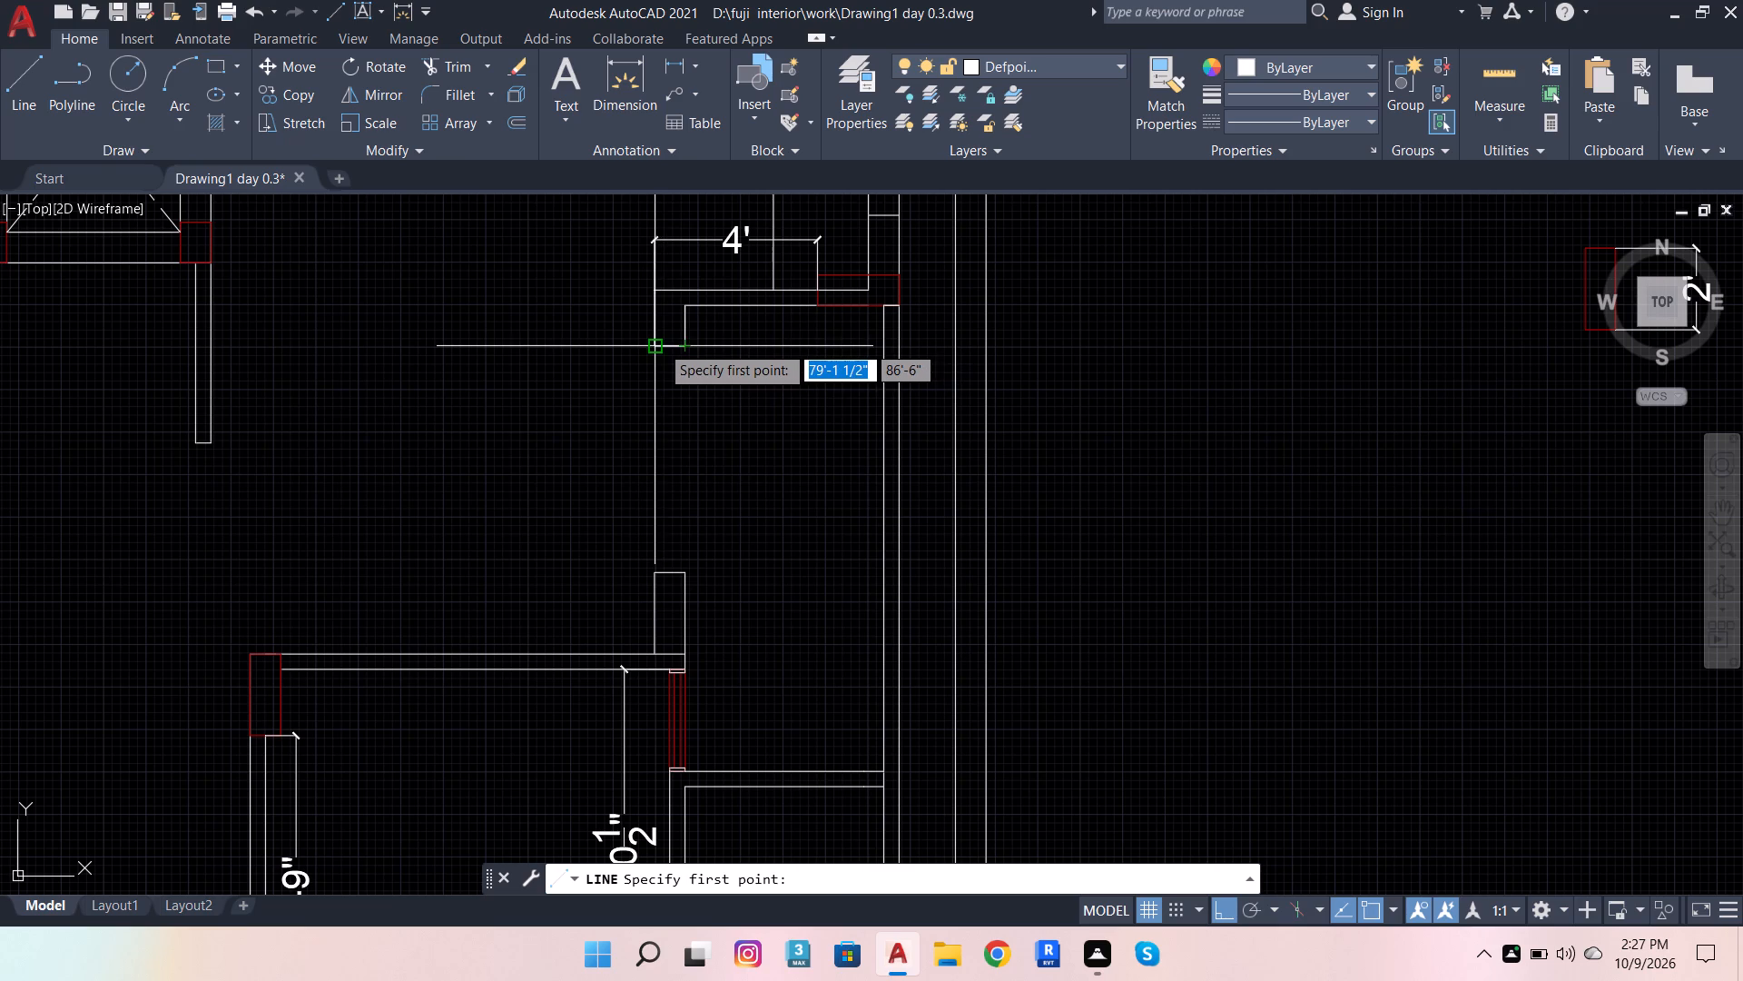
click(660, 344)
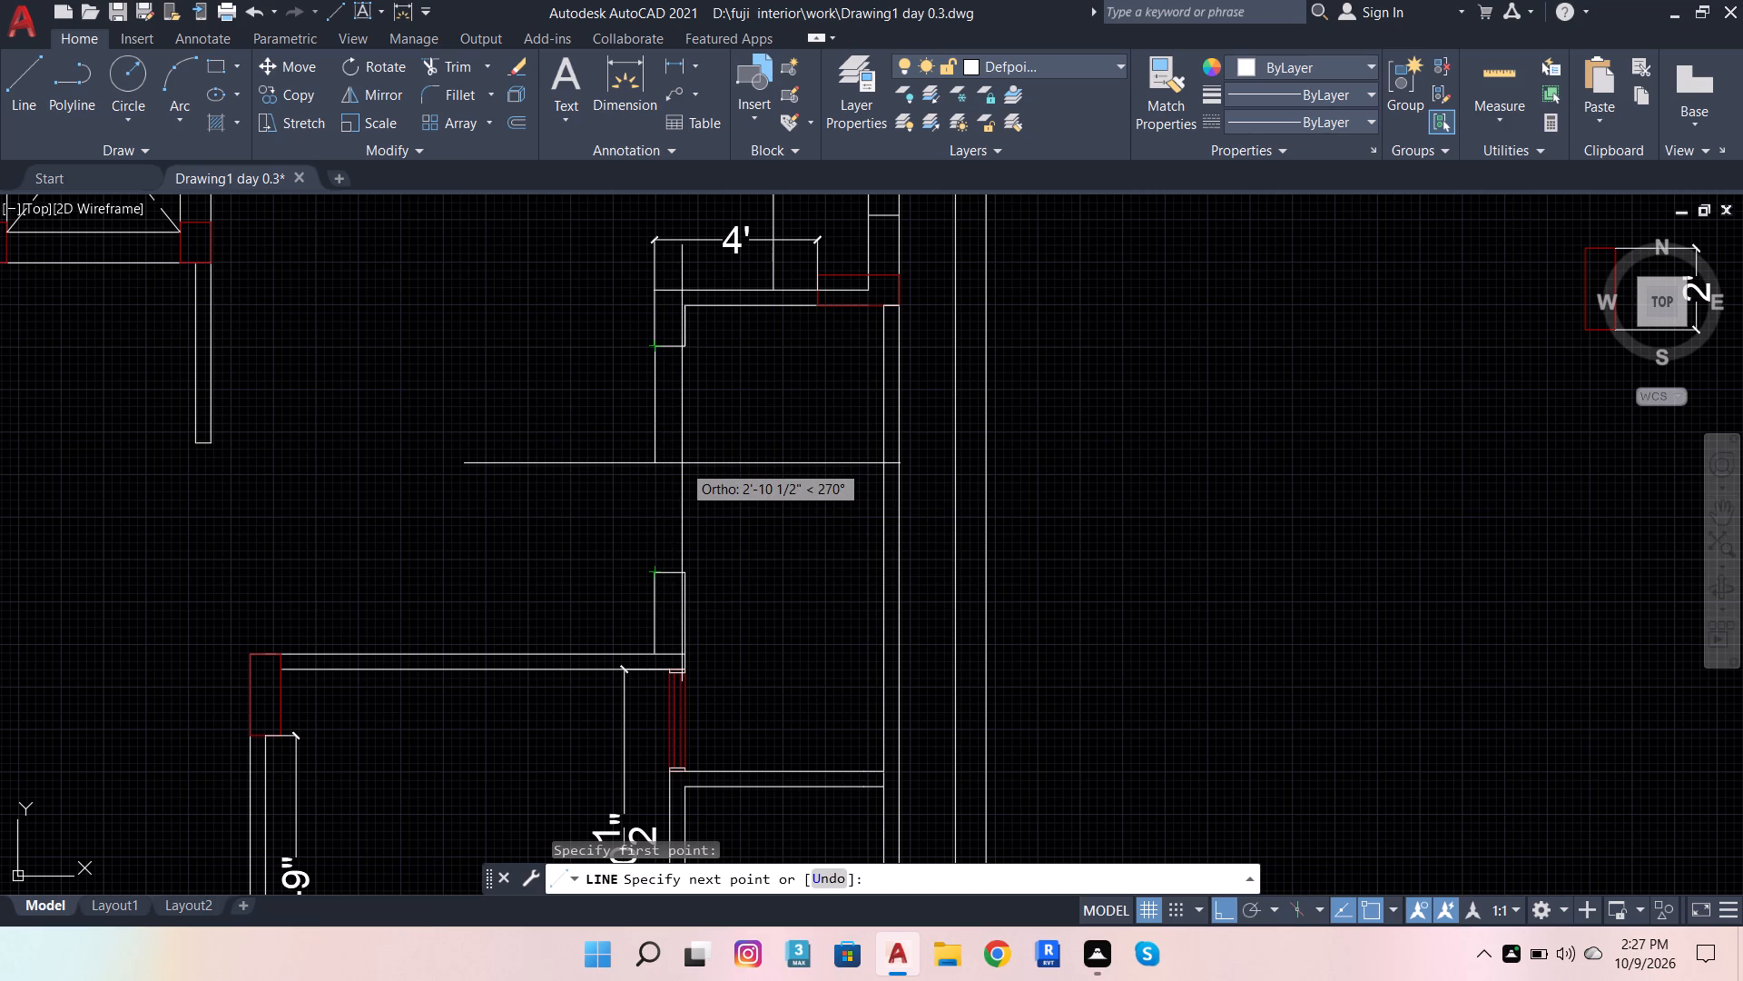
text(2')
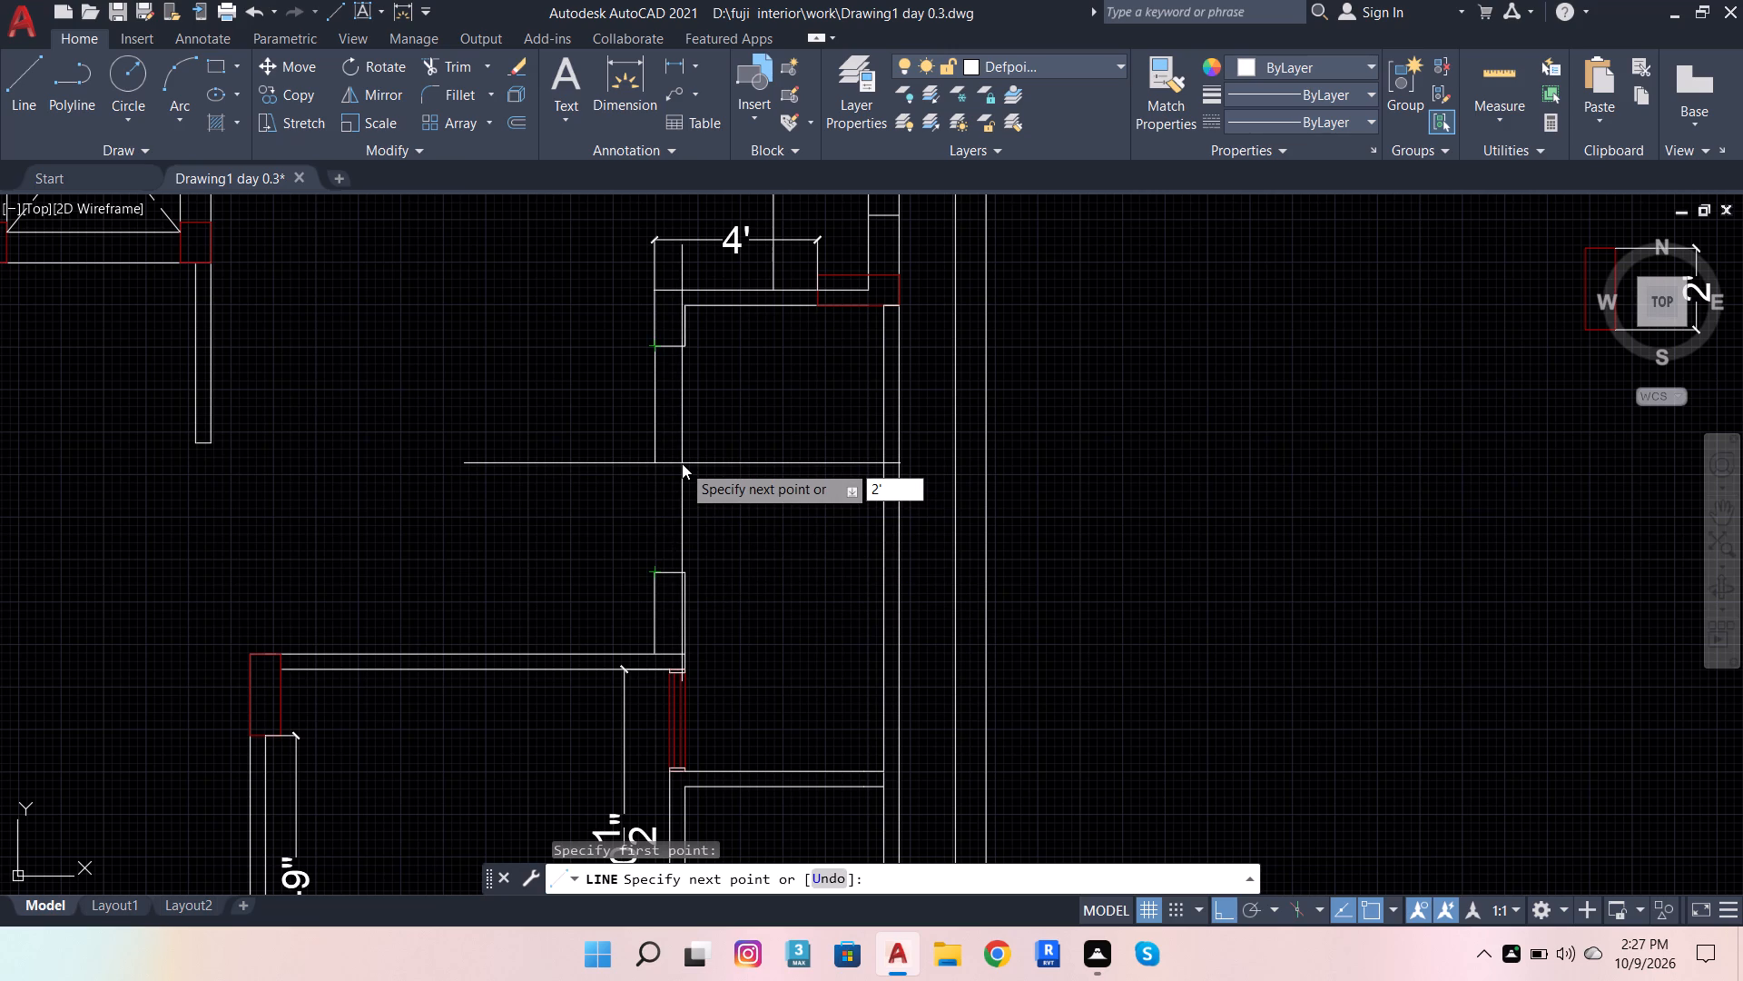
key(6)
text(..)
key(BackSpace)
key(3)
key(Return)
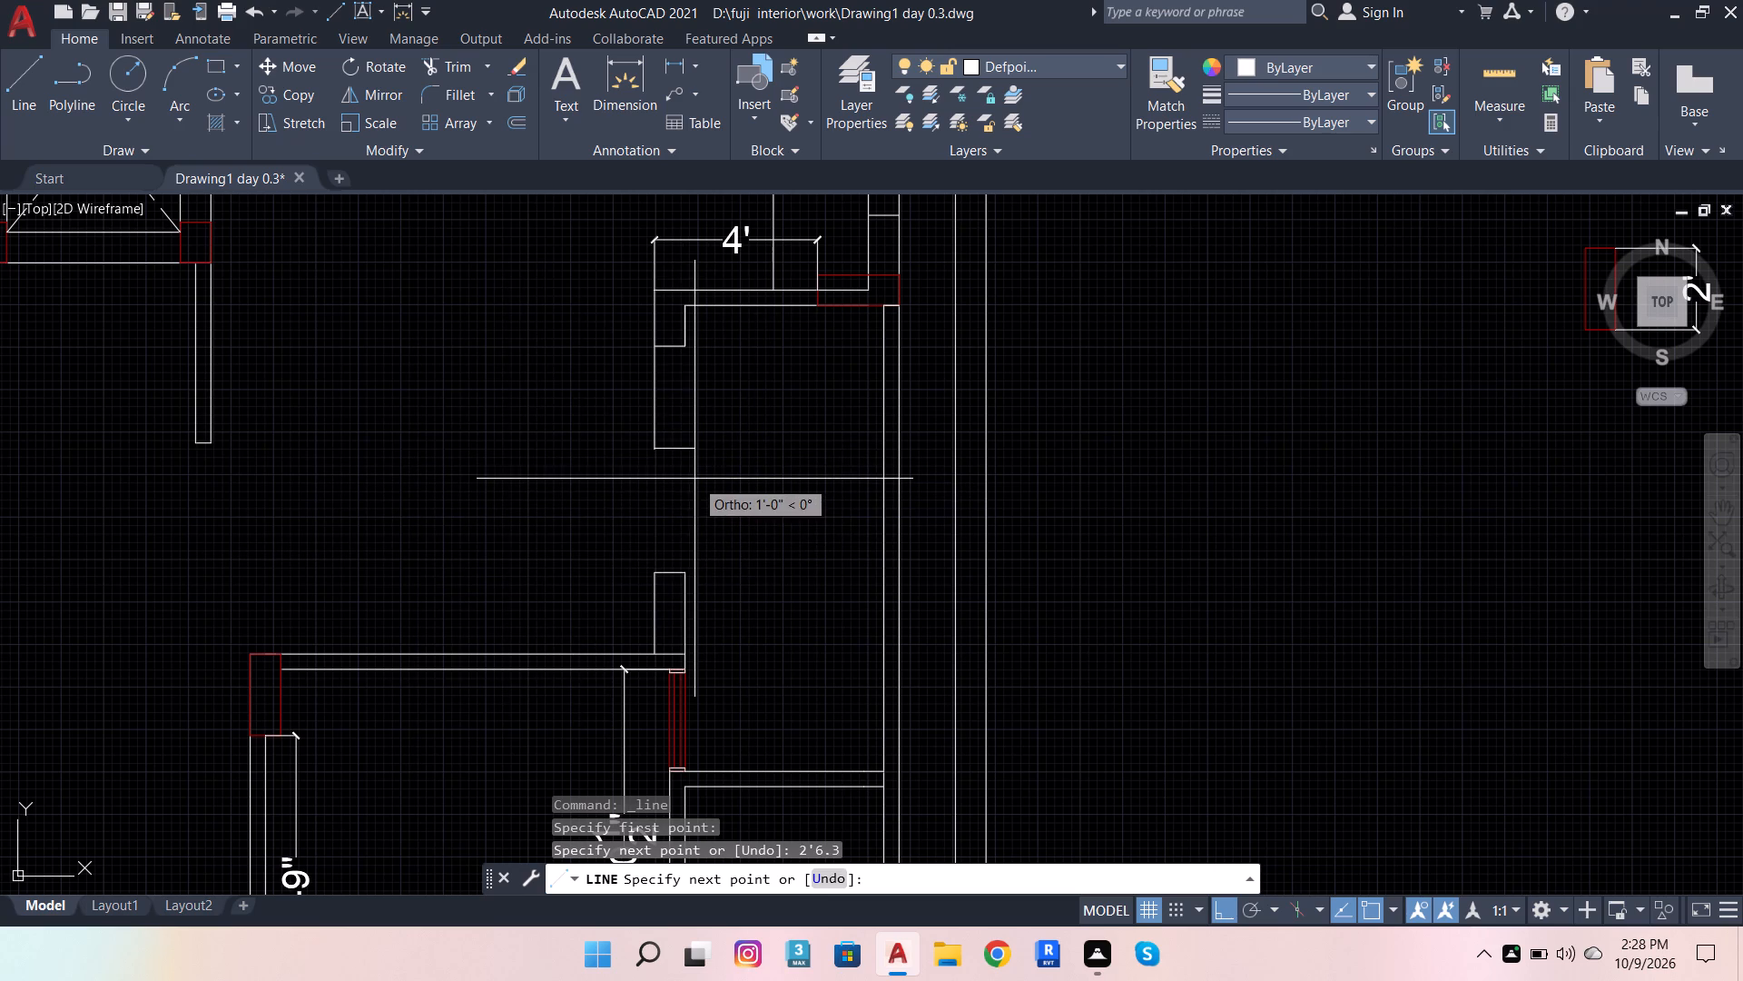
click(653, 573)
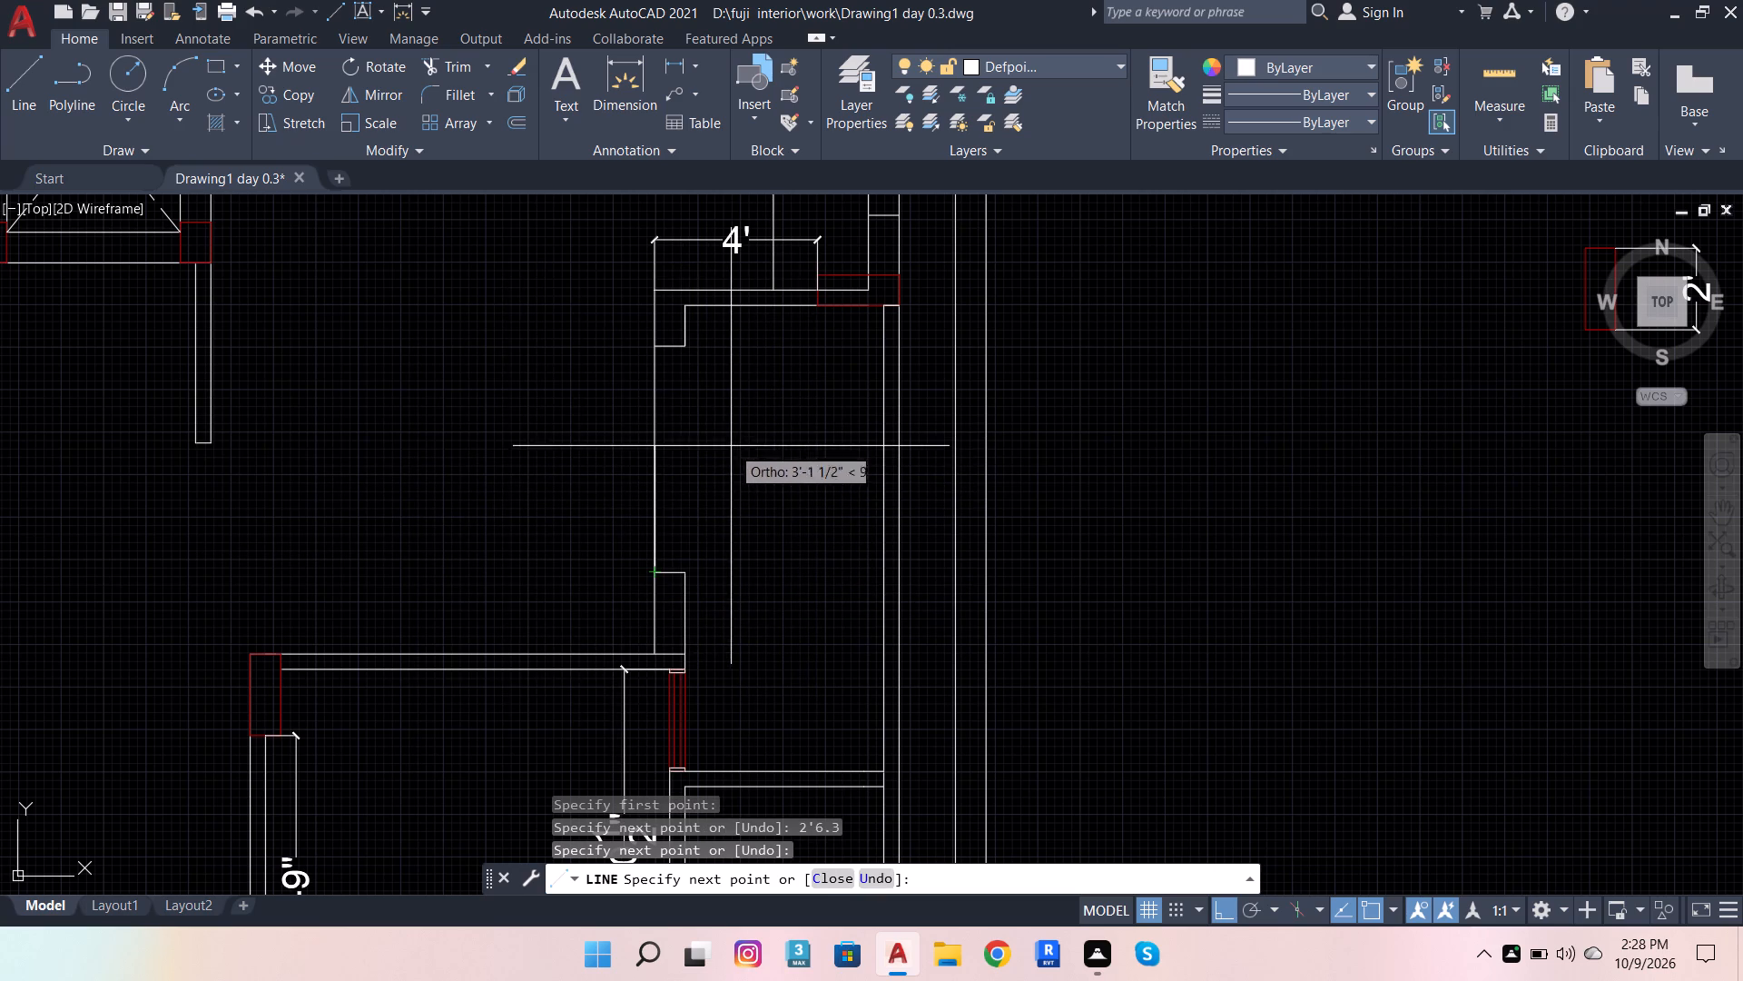
key(Escape)
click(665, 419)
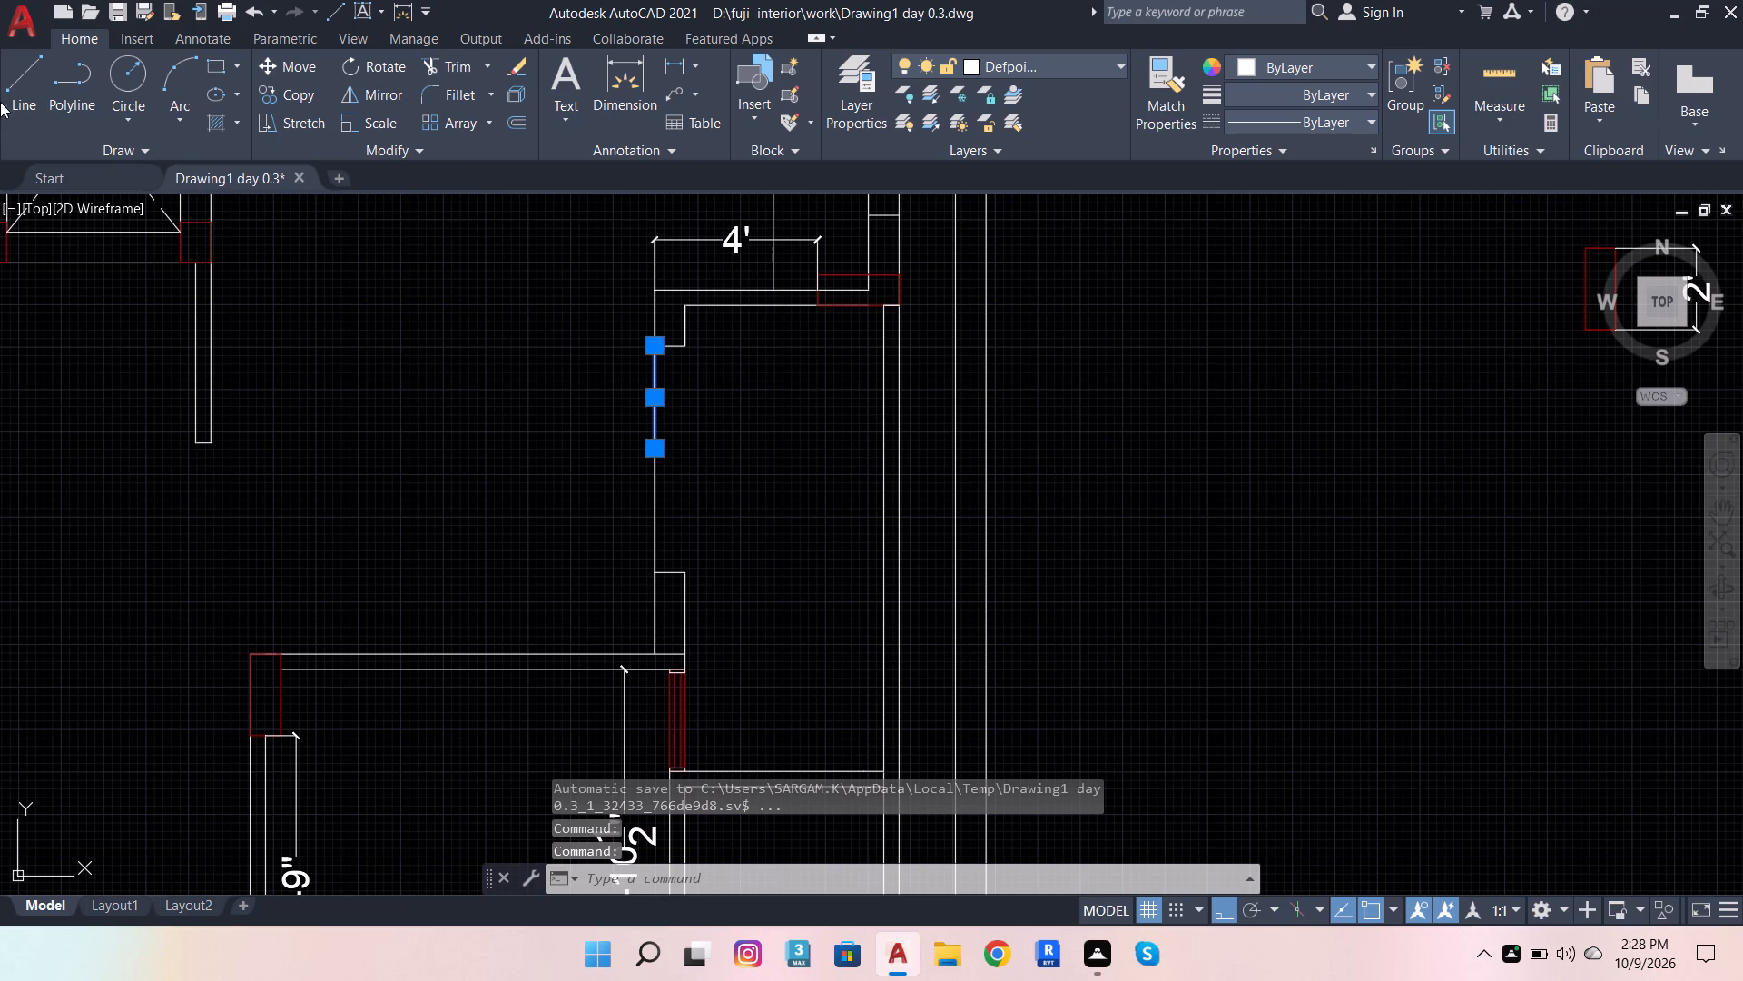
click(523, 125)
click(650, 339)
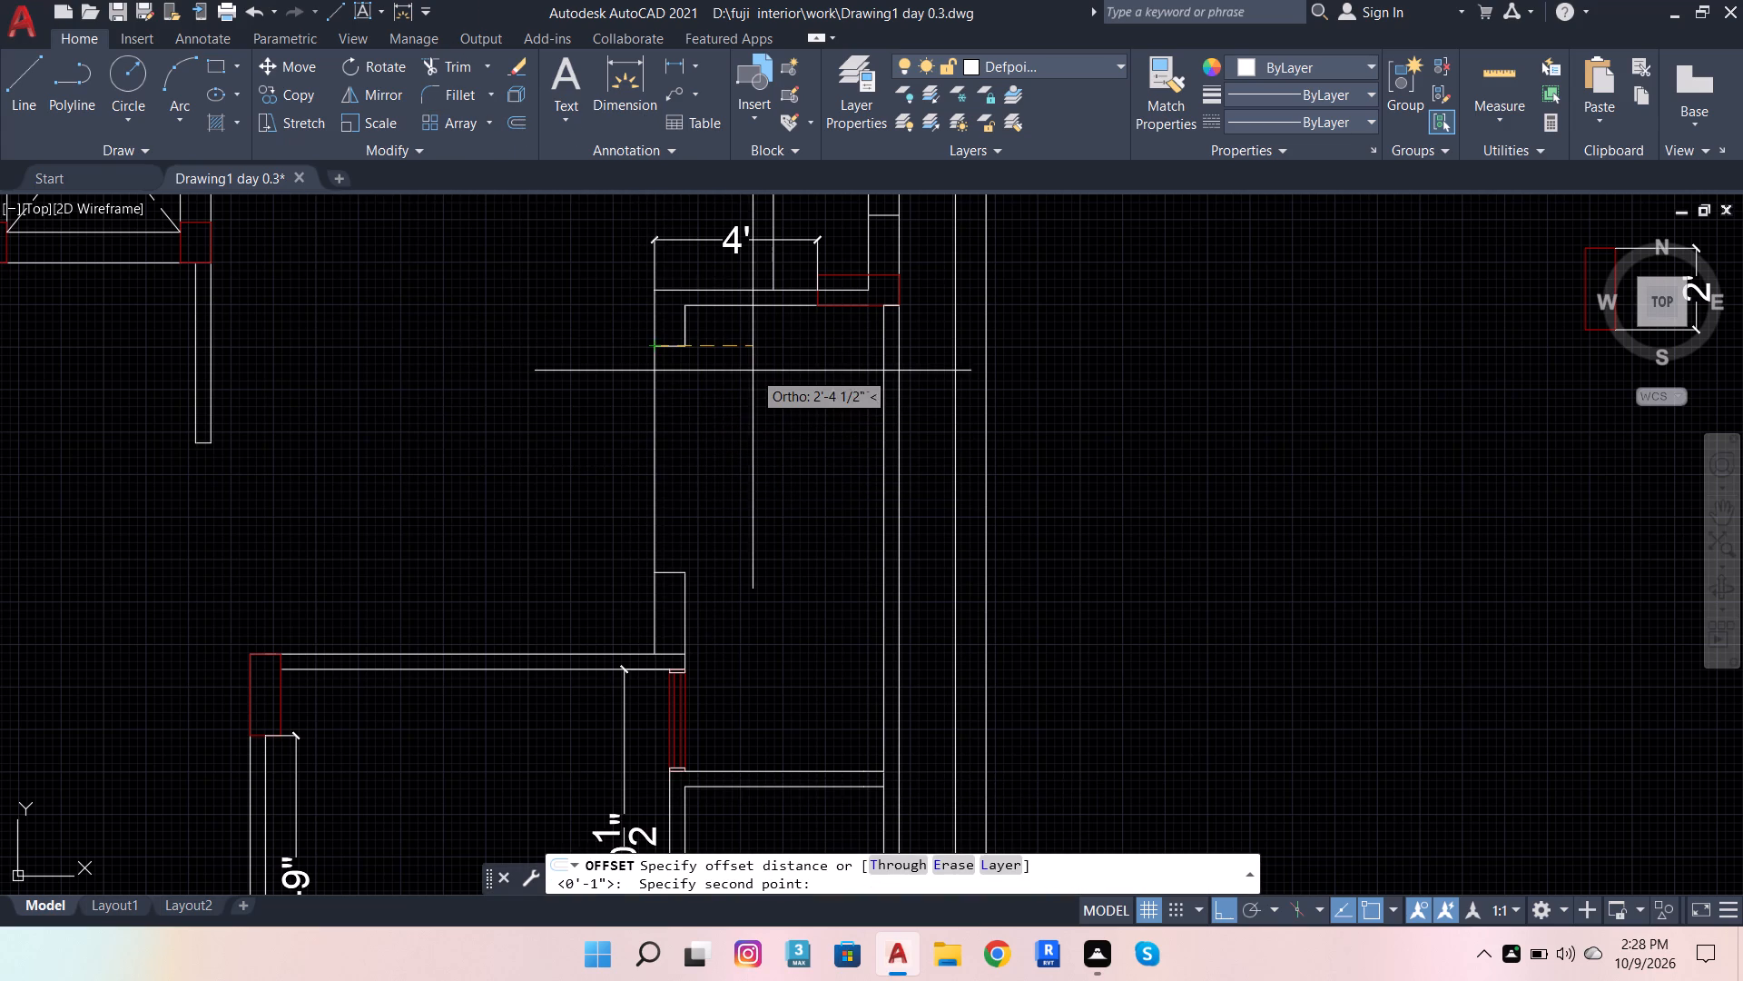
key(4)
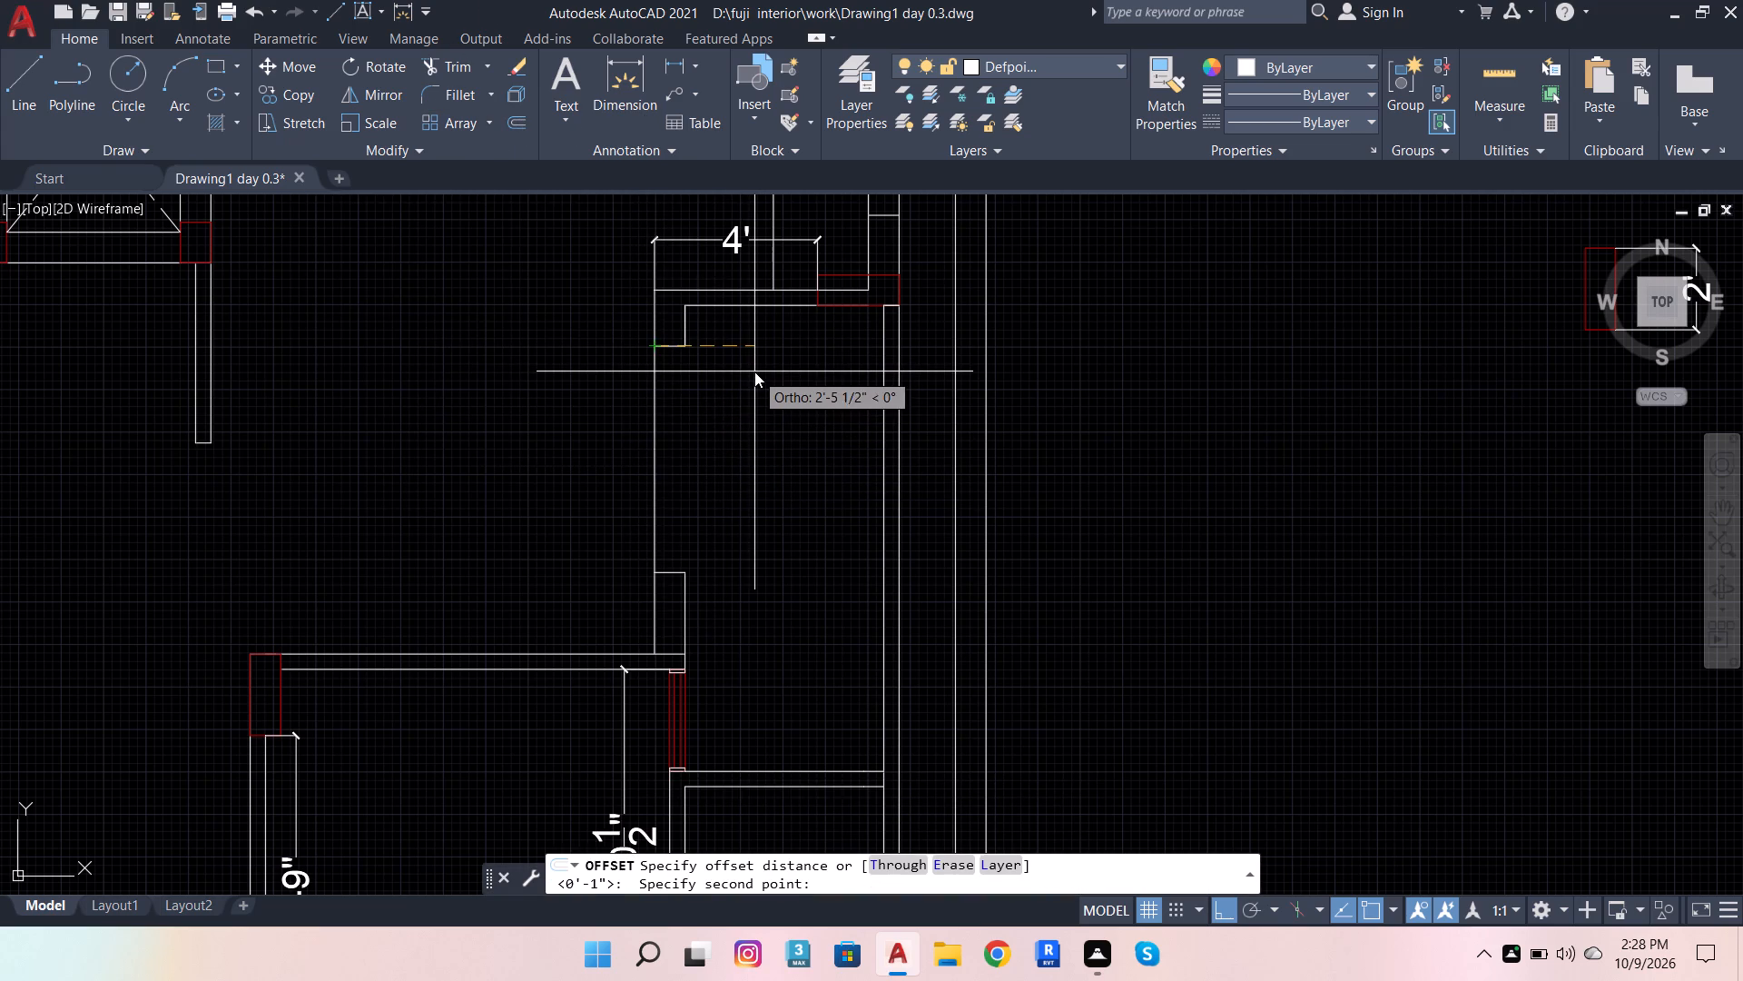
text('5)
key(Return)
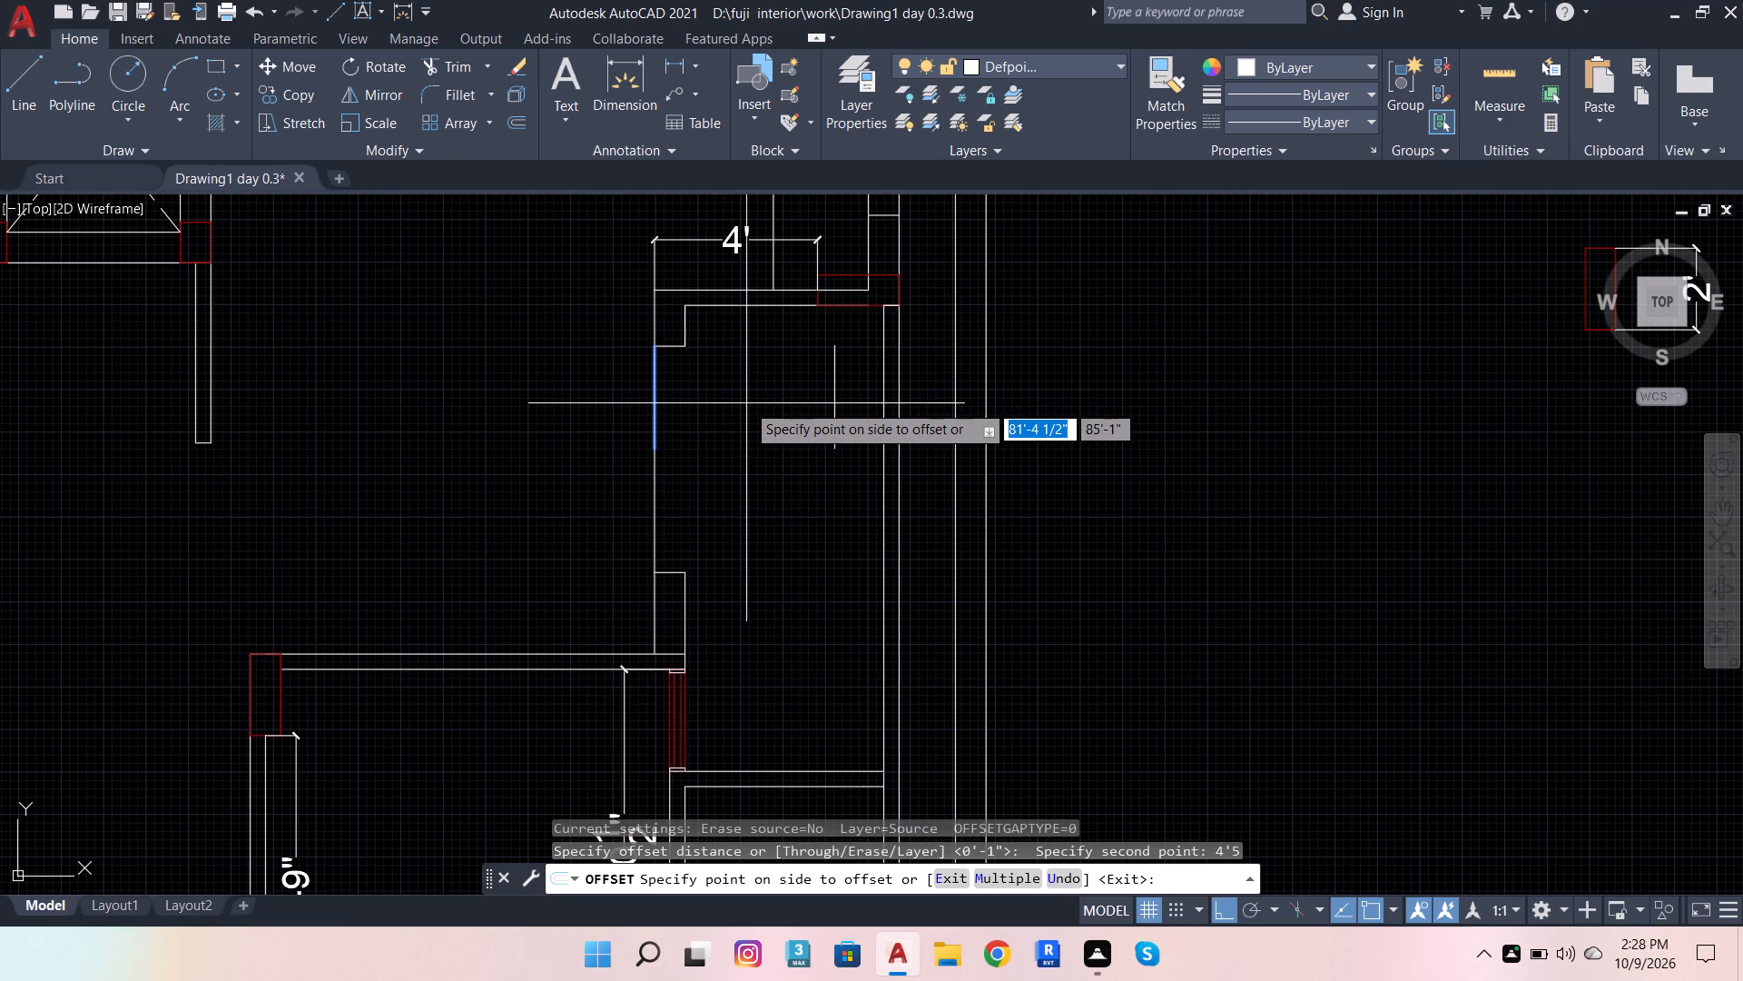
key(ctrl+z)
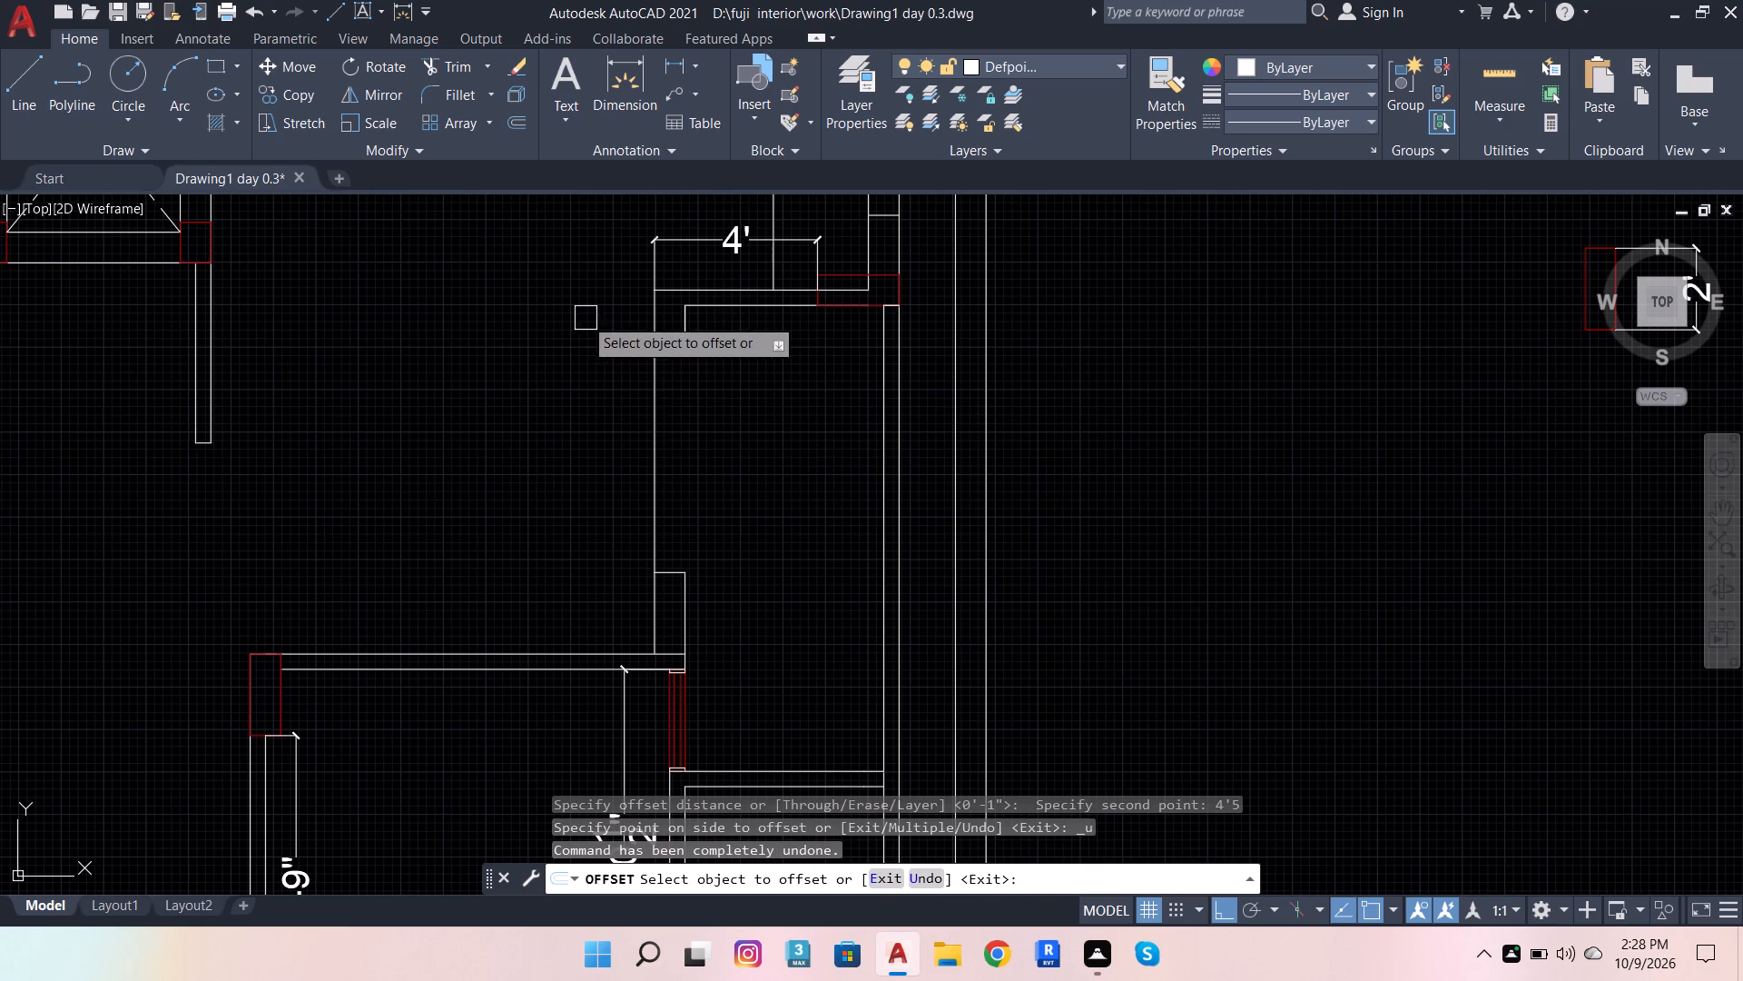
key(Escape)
Offset the upper segment of the opening's left line 4.5" to the right, and offset that copy 4.5" to the right again.
click(519, 127)
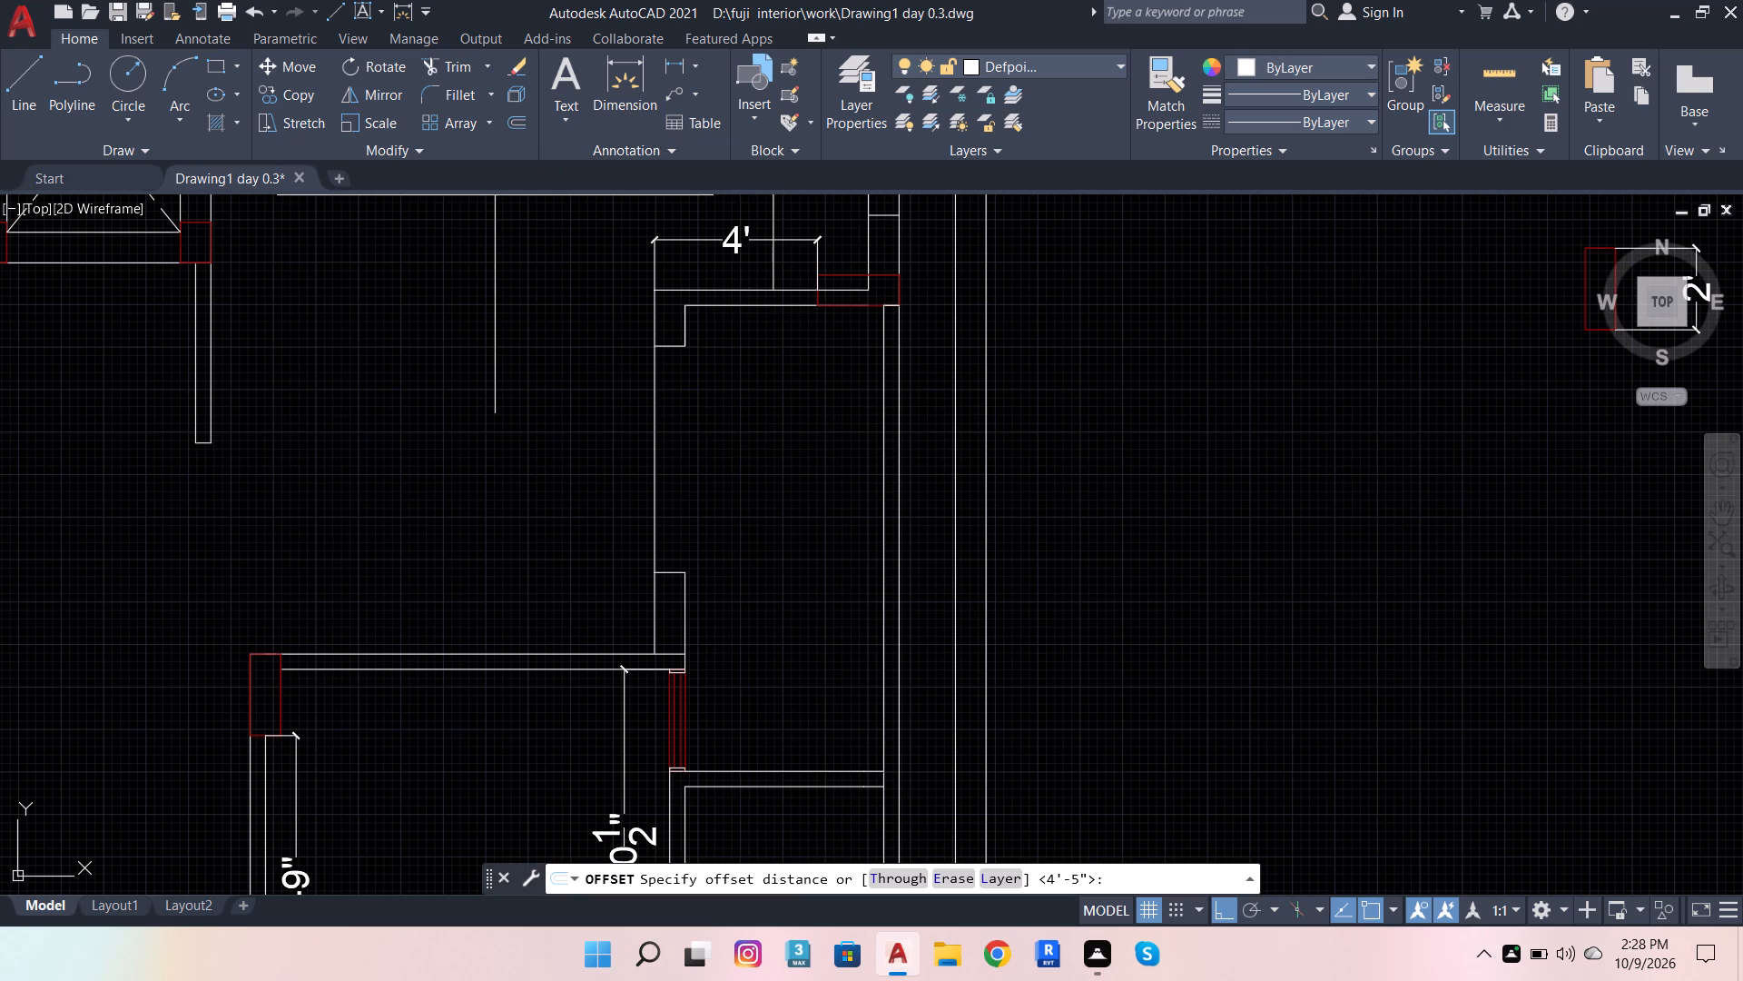
click(655, 347)
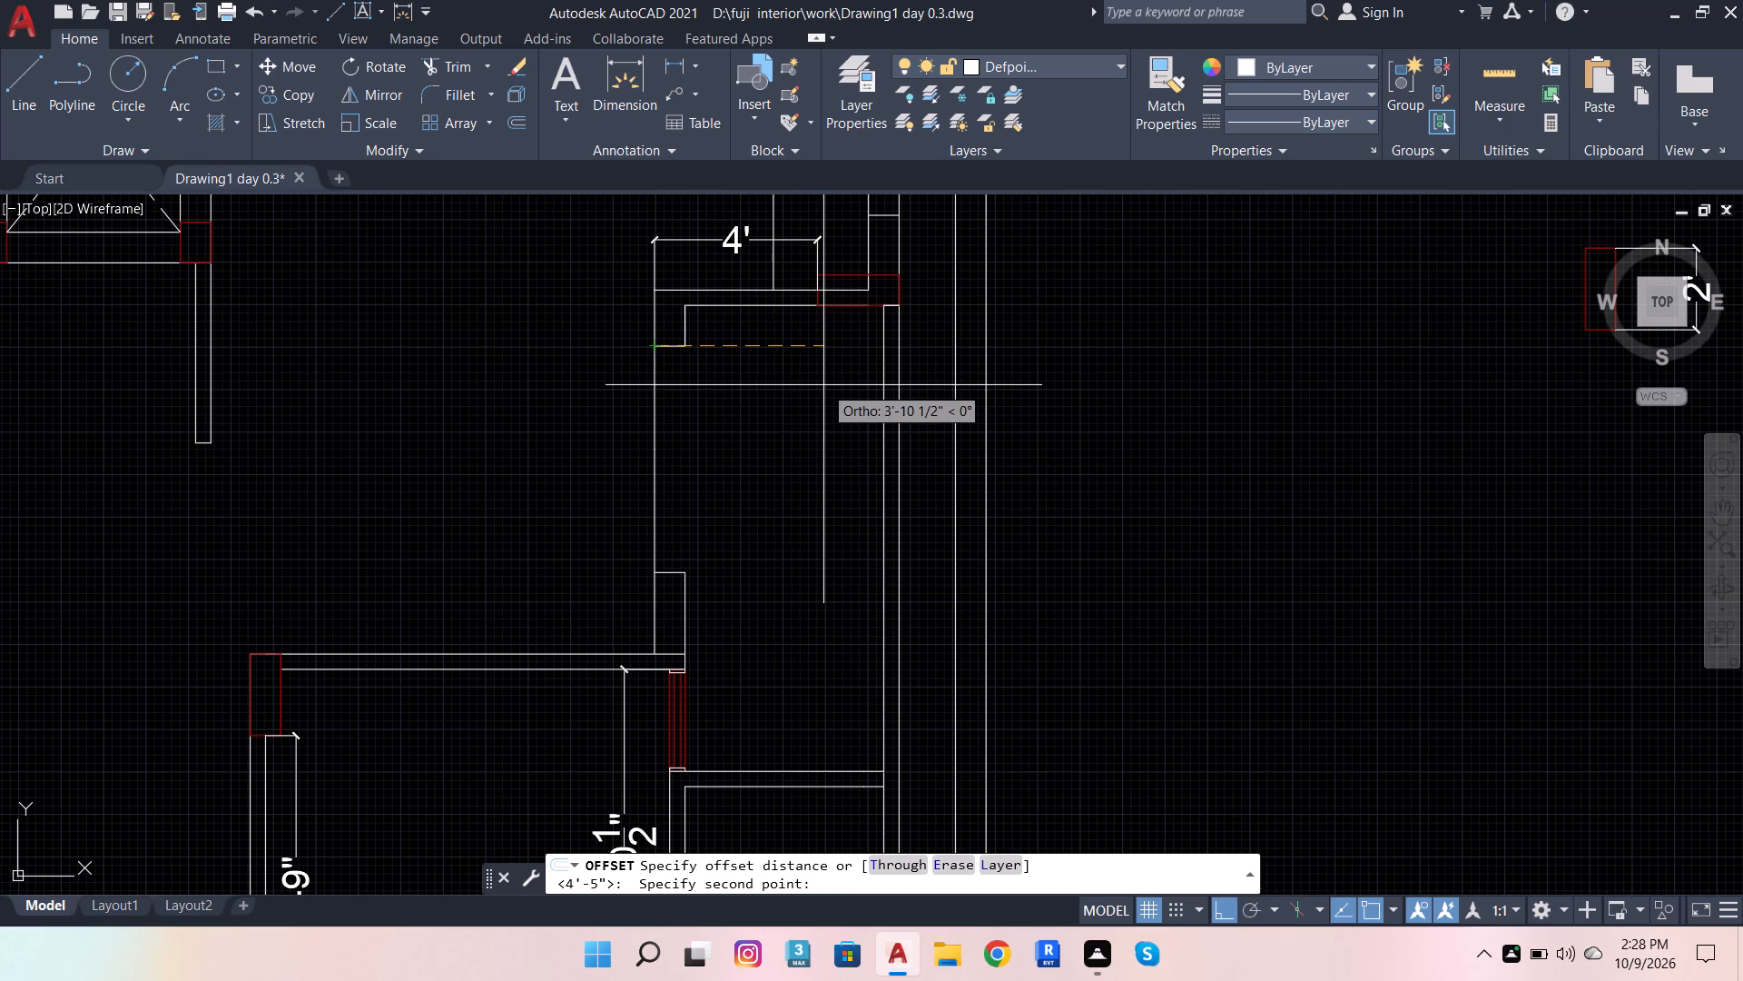
key(period)
key(BackSpace)
text(4.5)
key(Return)
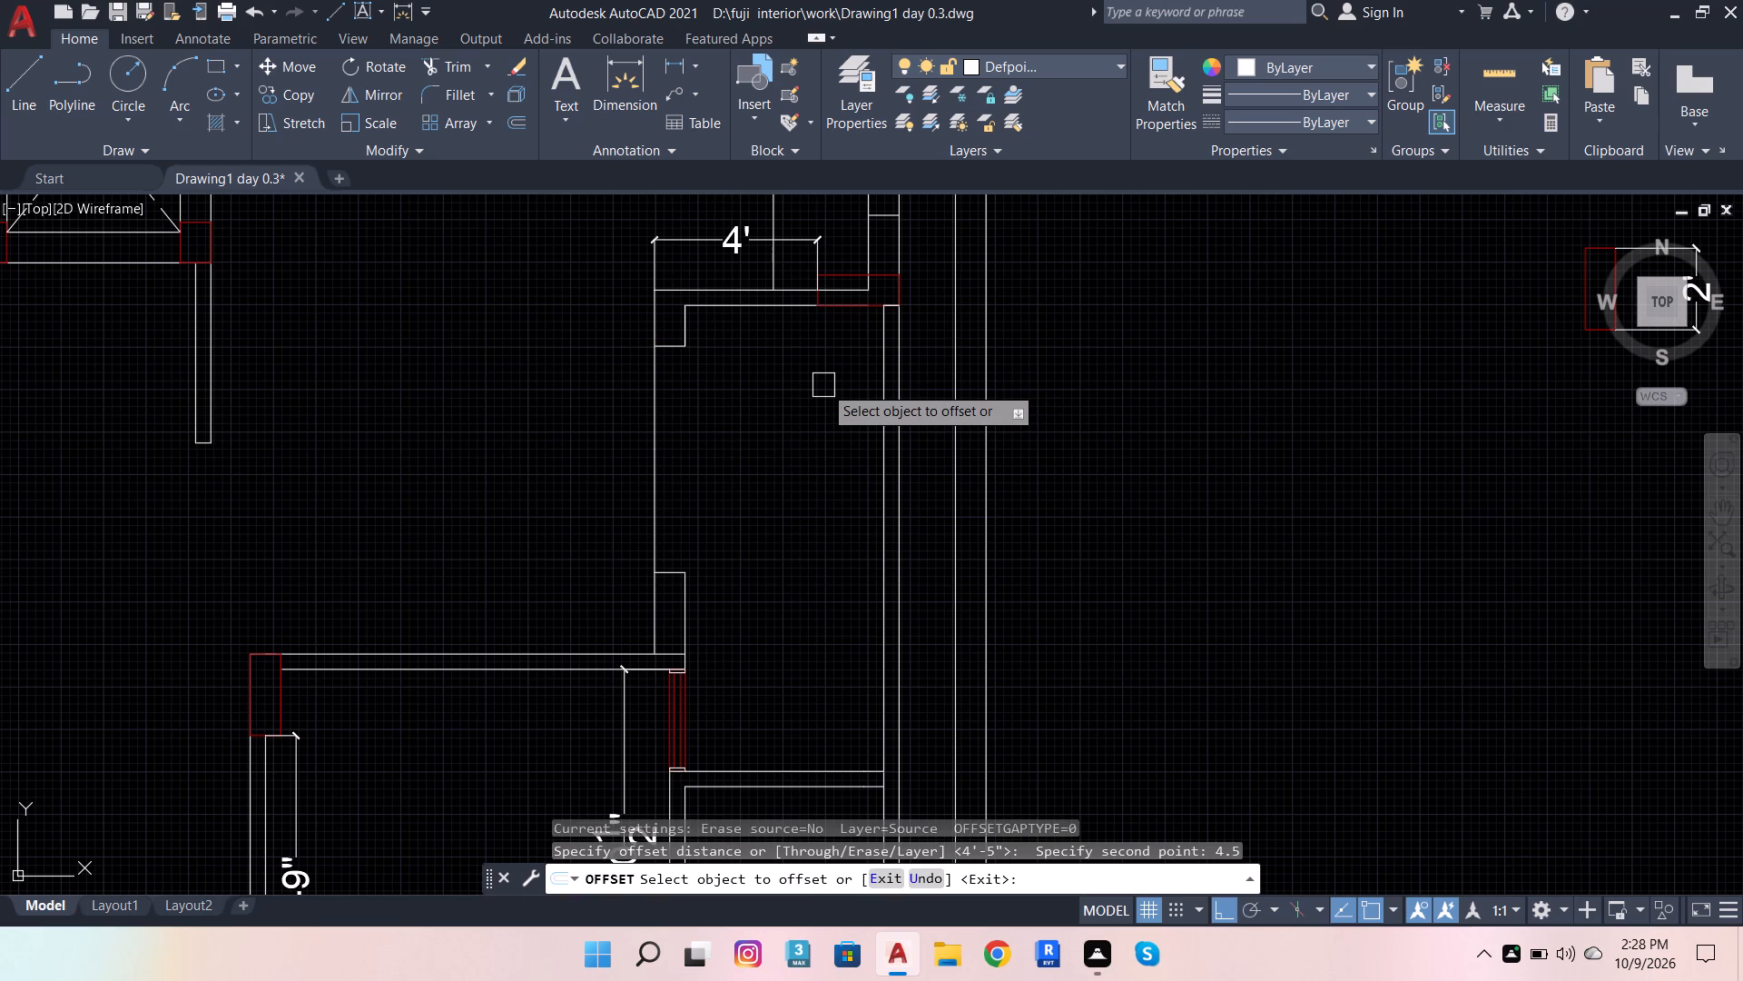
click(658, 395)
click(724, 388)
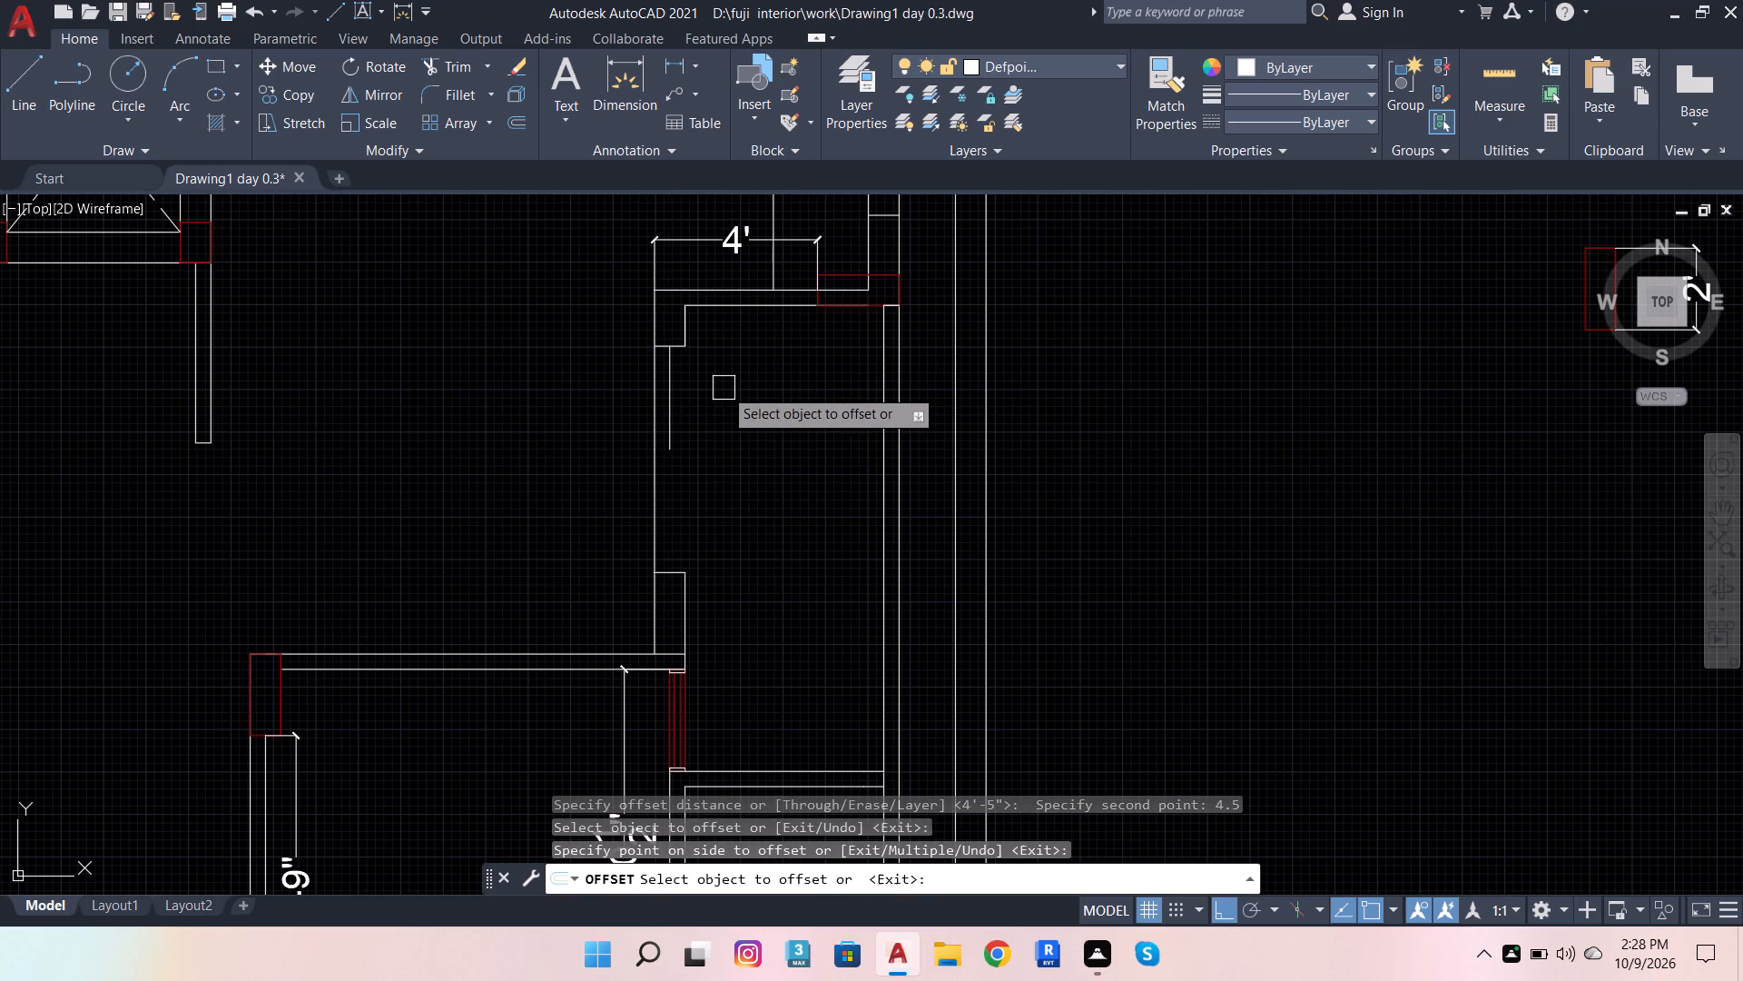
scroll(712, 466, up, 2)
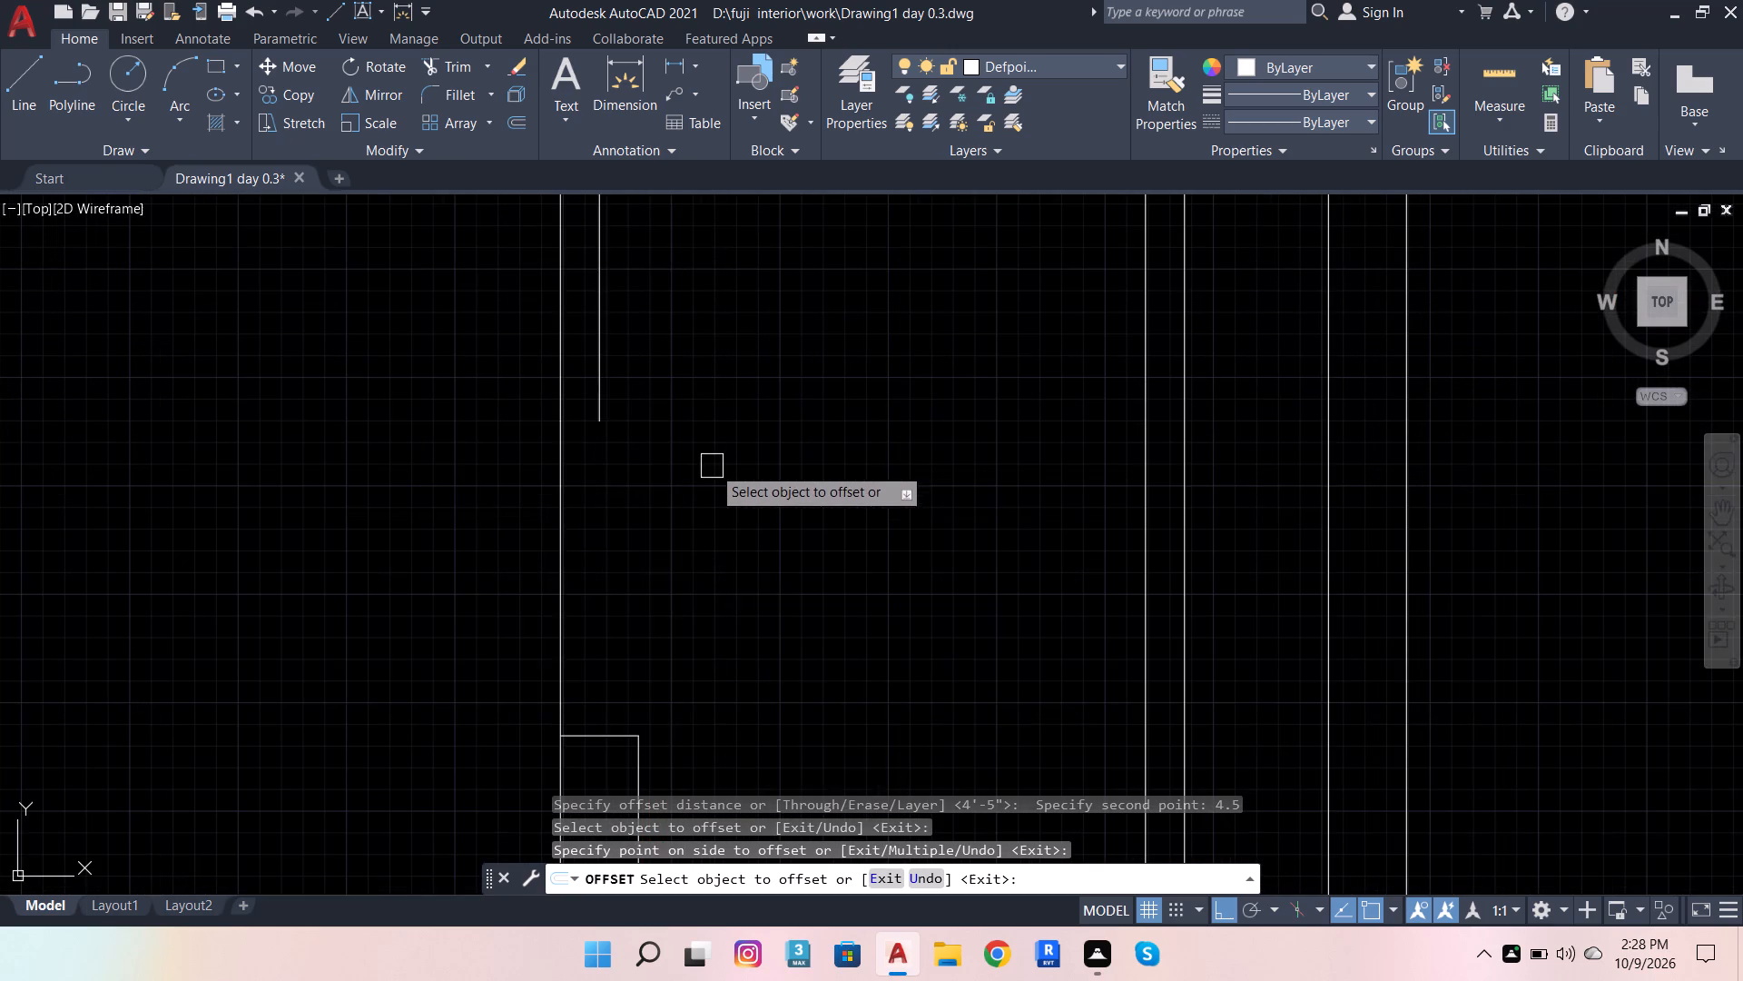
click(607, 352)
click(691, 381)
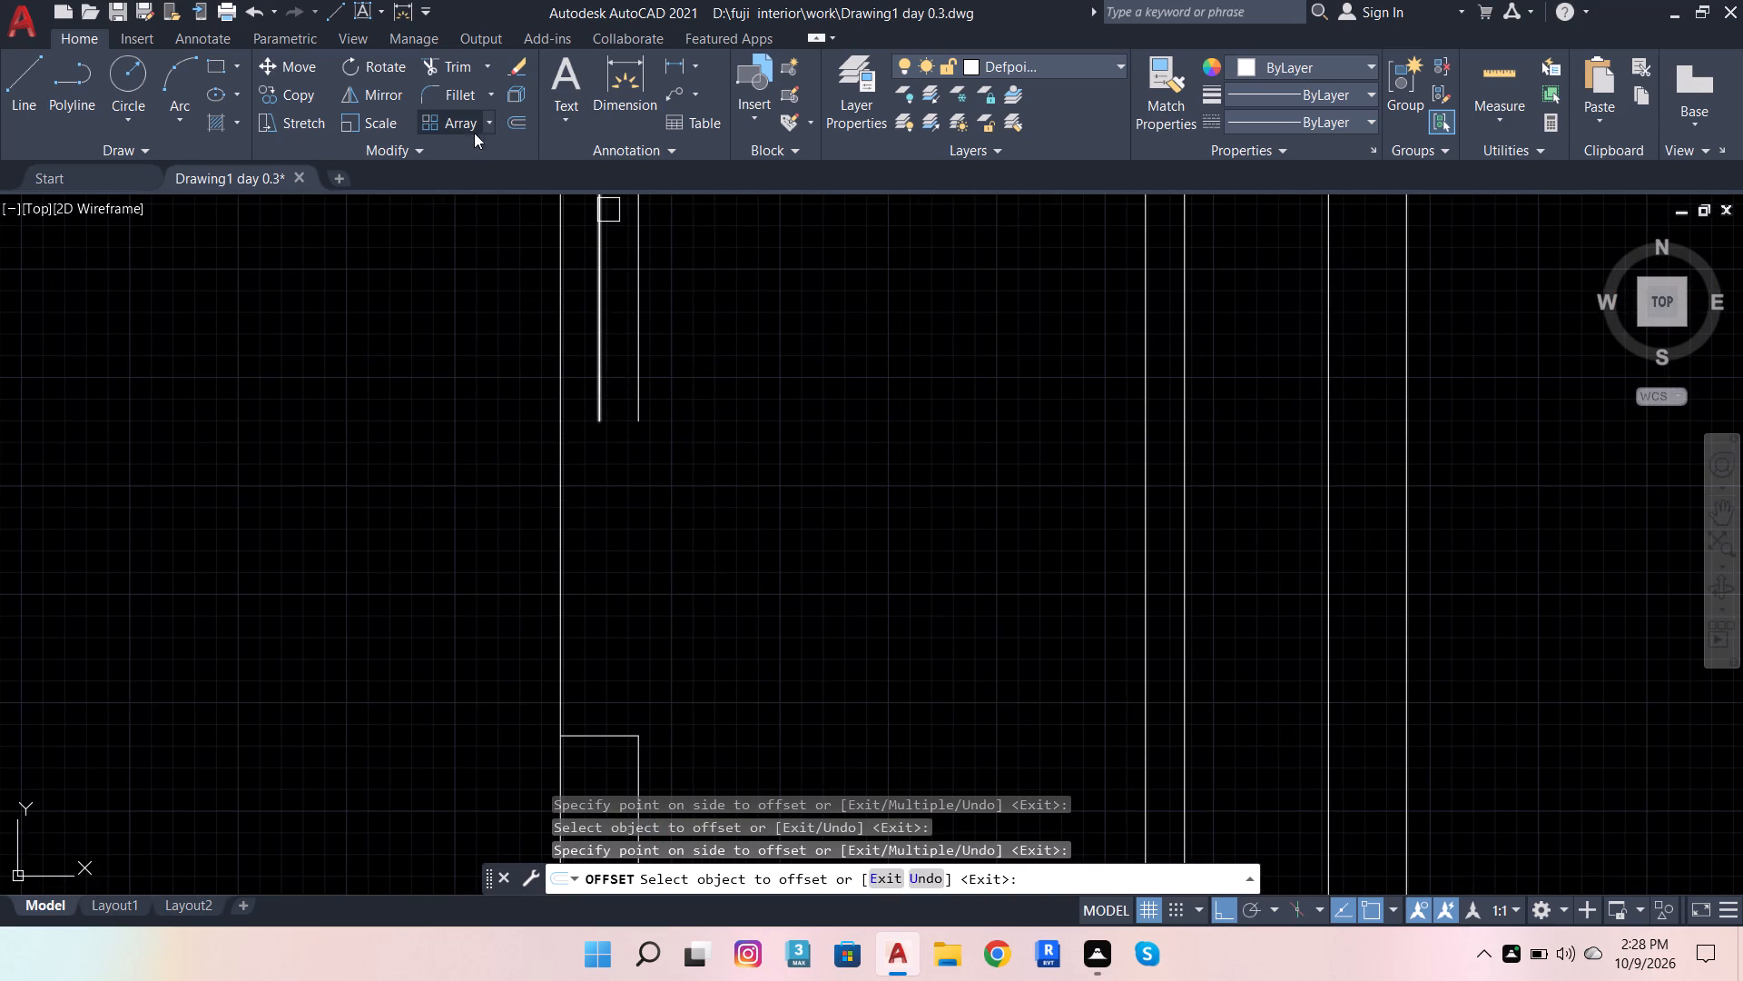
Extend both offset lines down to the opening's lower edge.
click(463, 70)
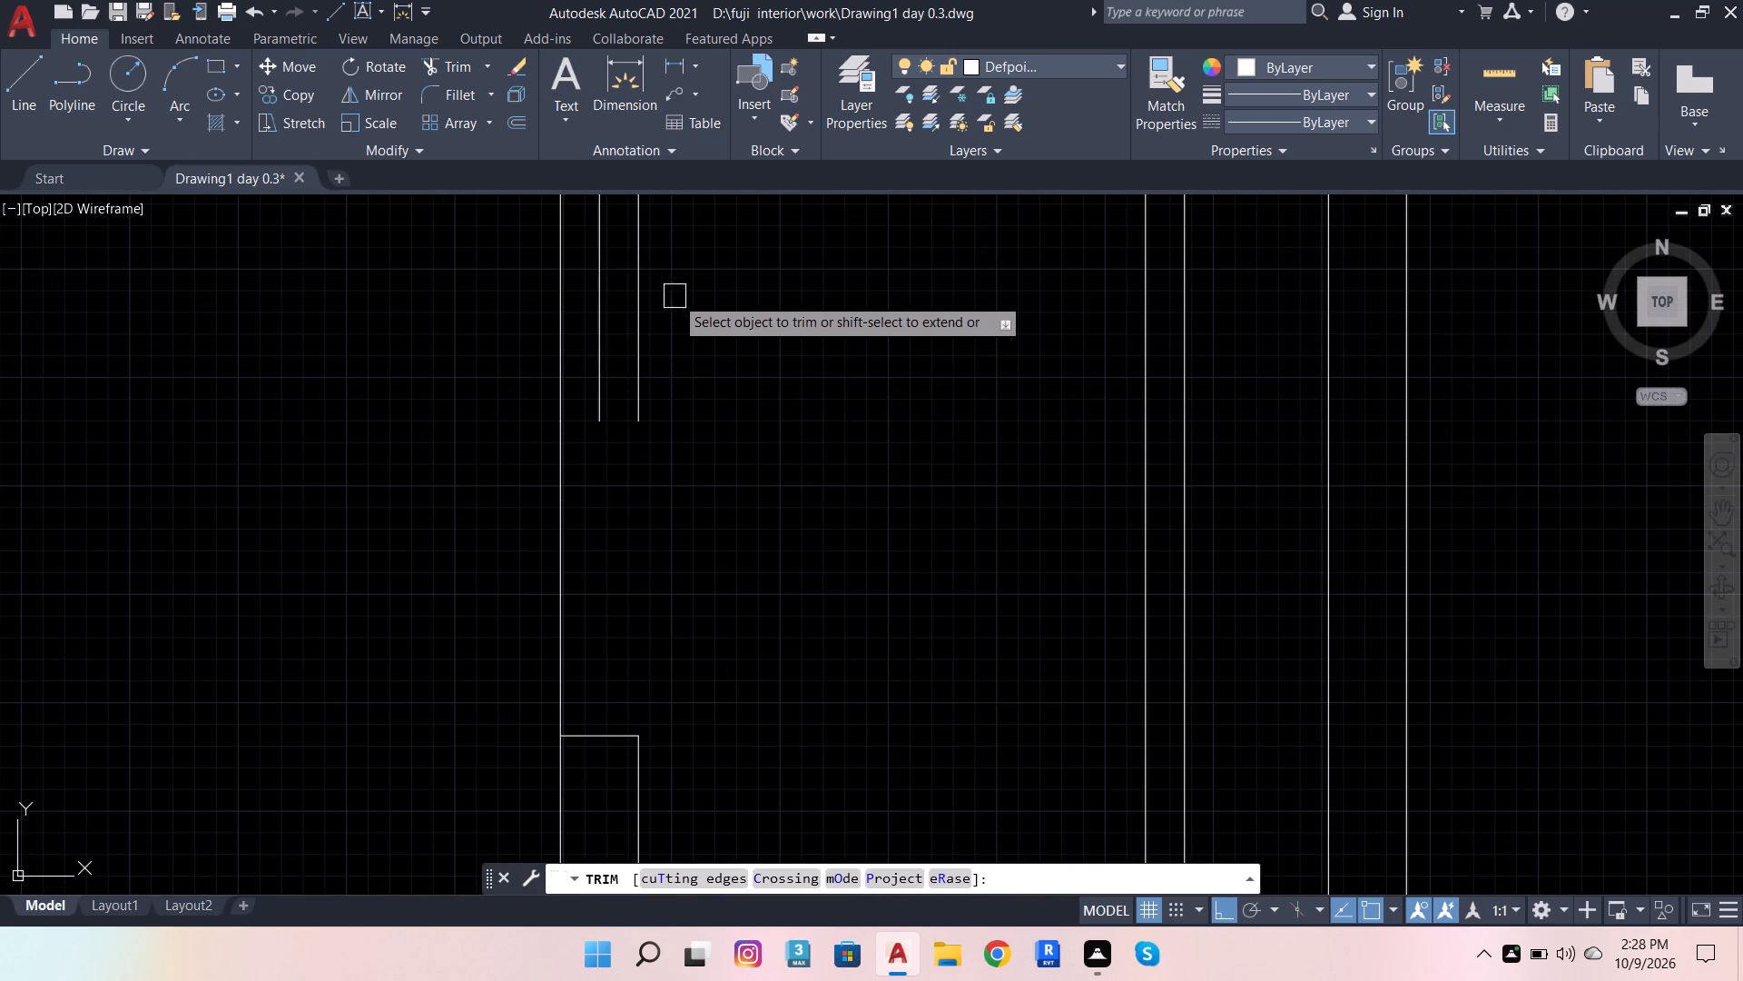
shift+click(641, 347)
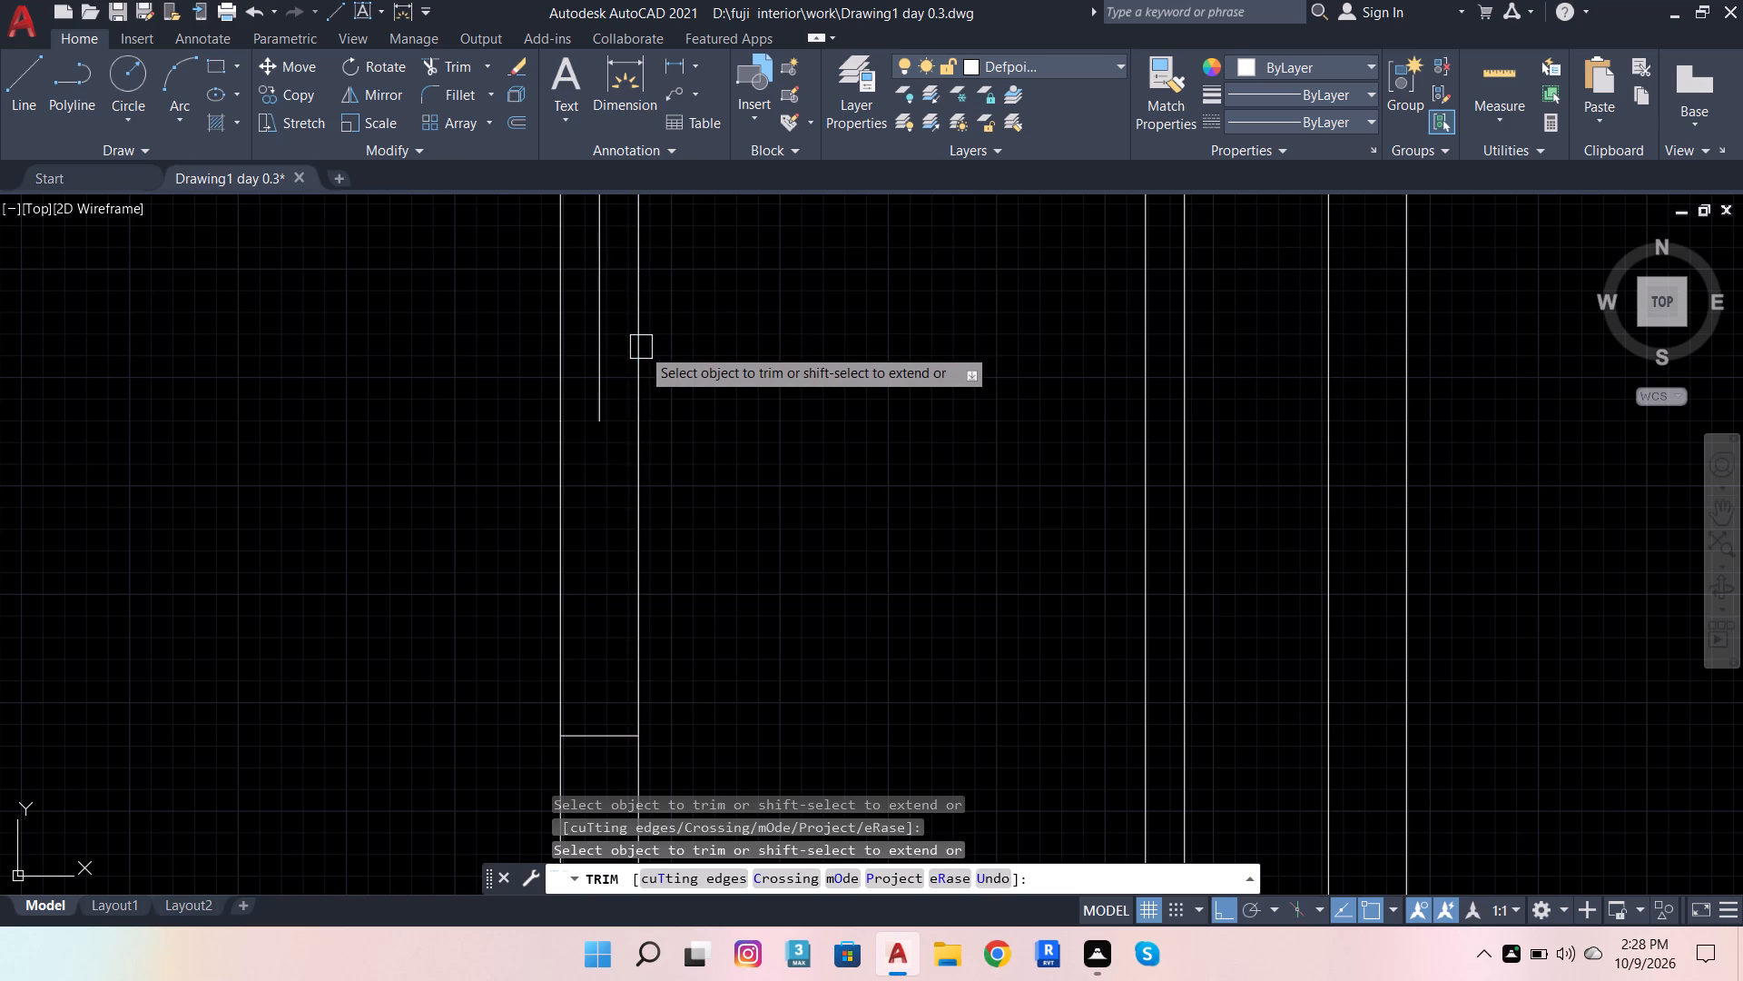
shift+click(598, 381)
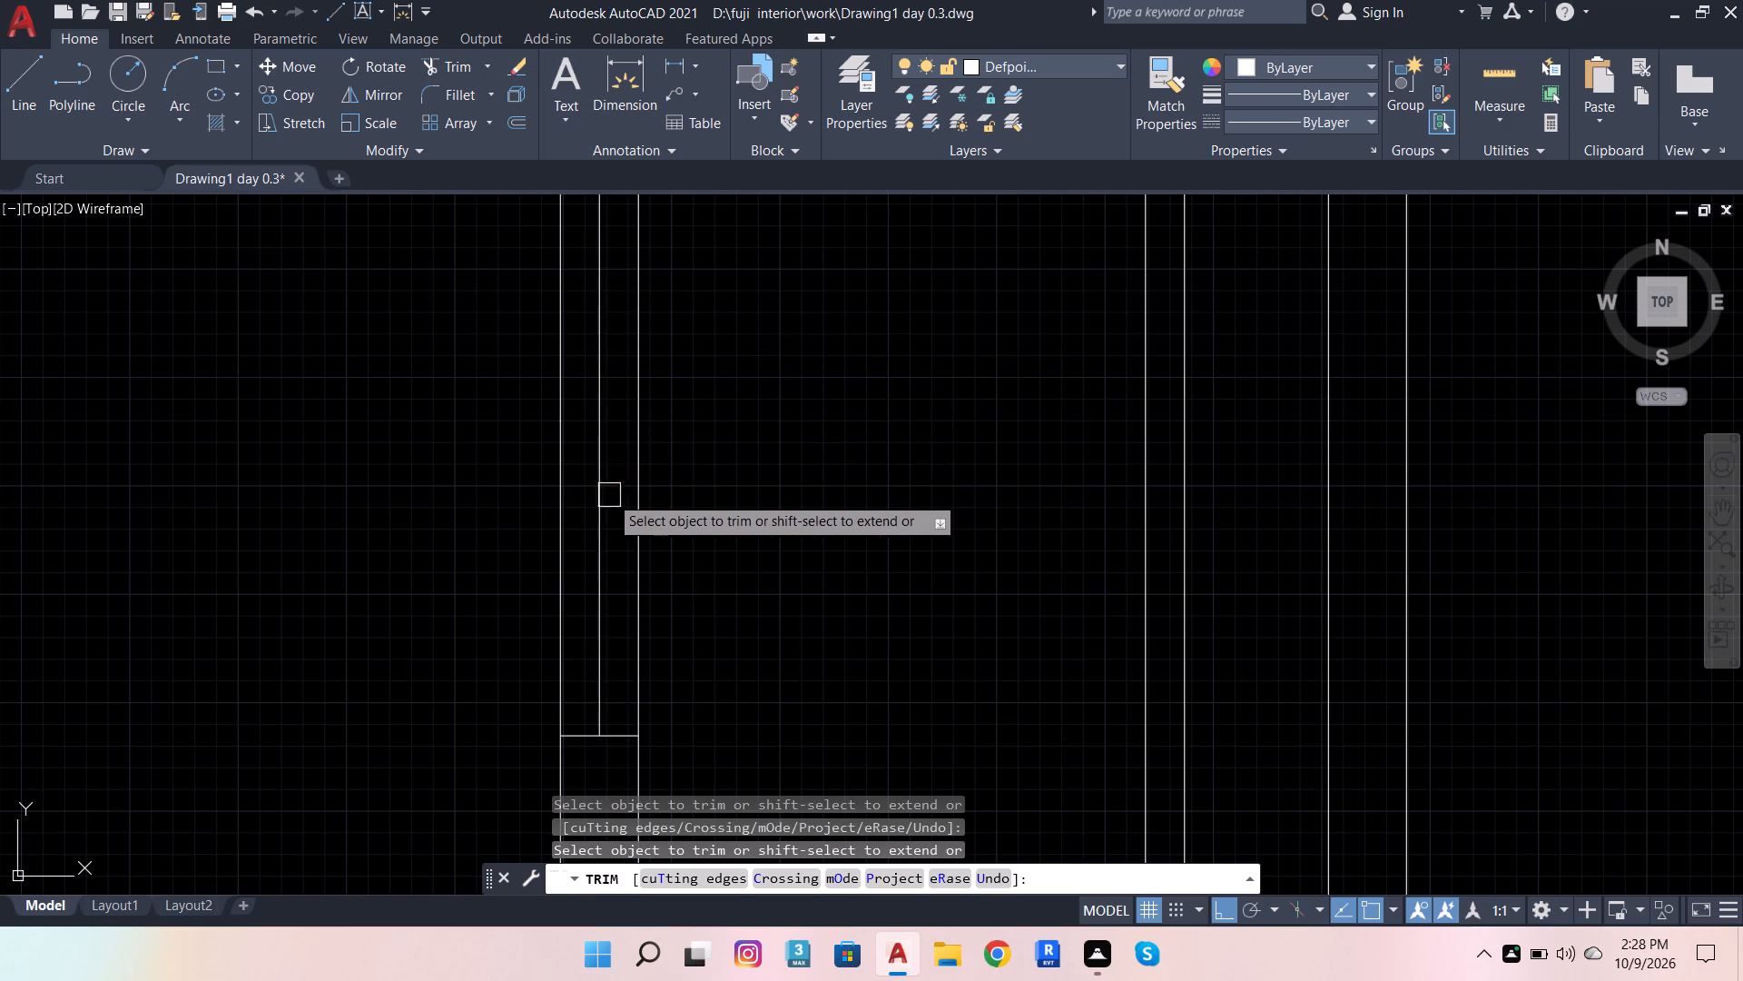
Draw a horizontal line across the opening from the joint between the left line's two segments, running past the right face.
scroll(595, 506, down, 2)
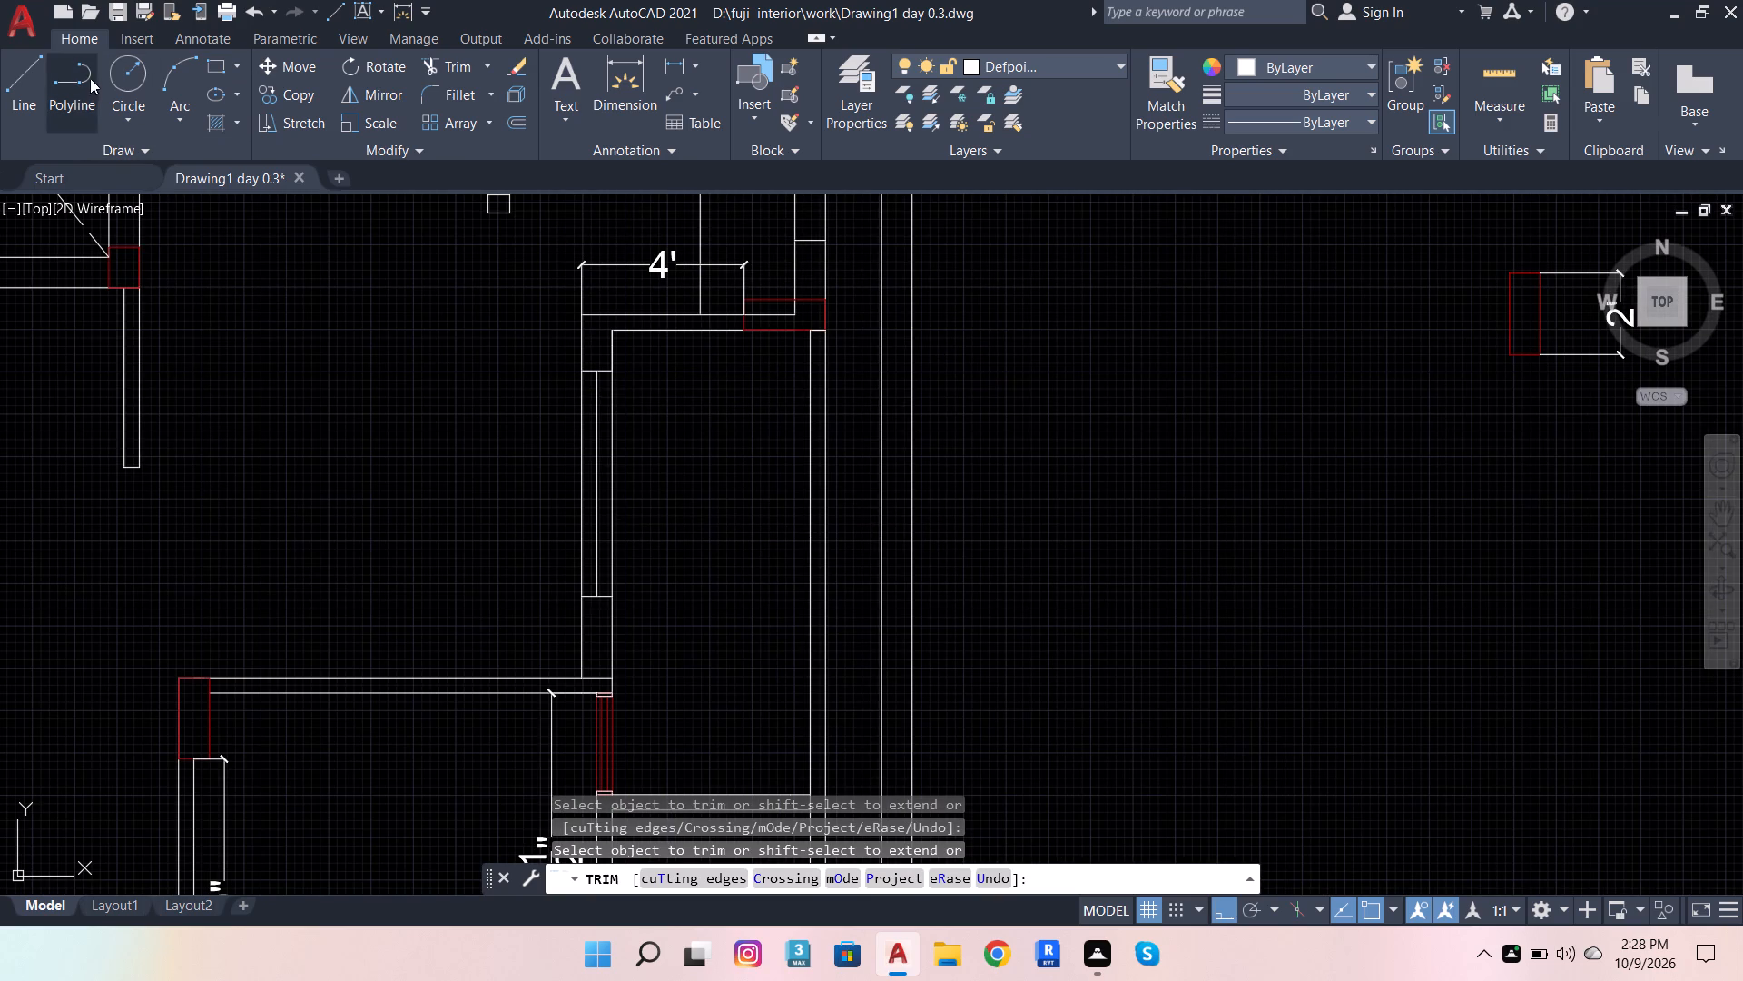
click(5, 94)
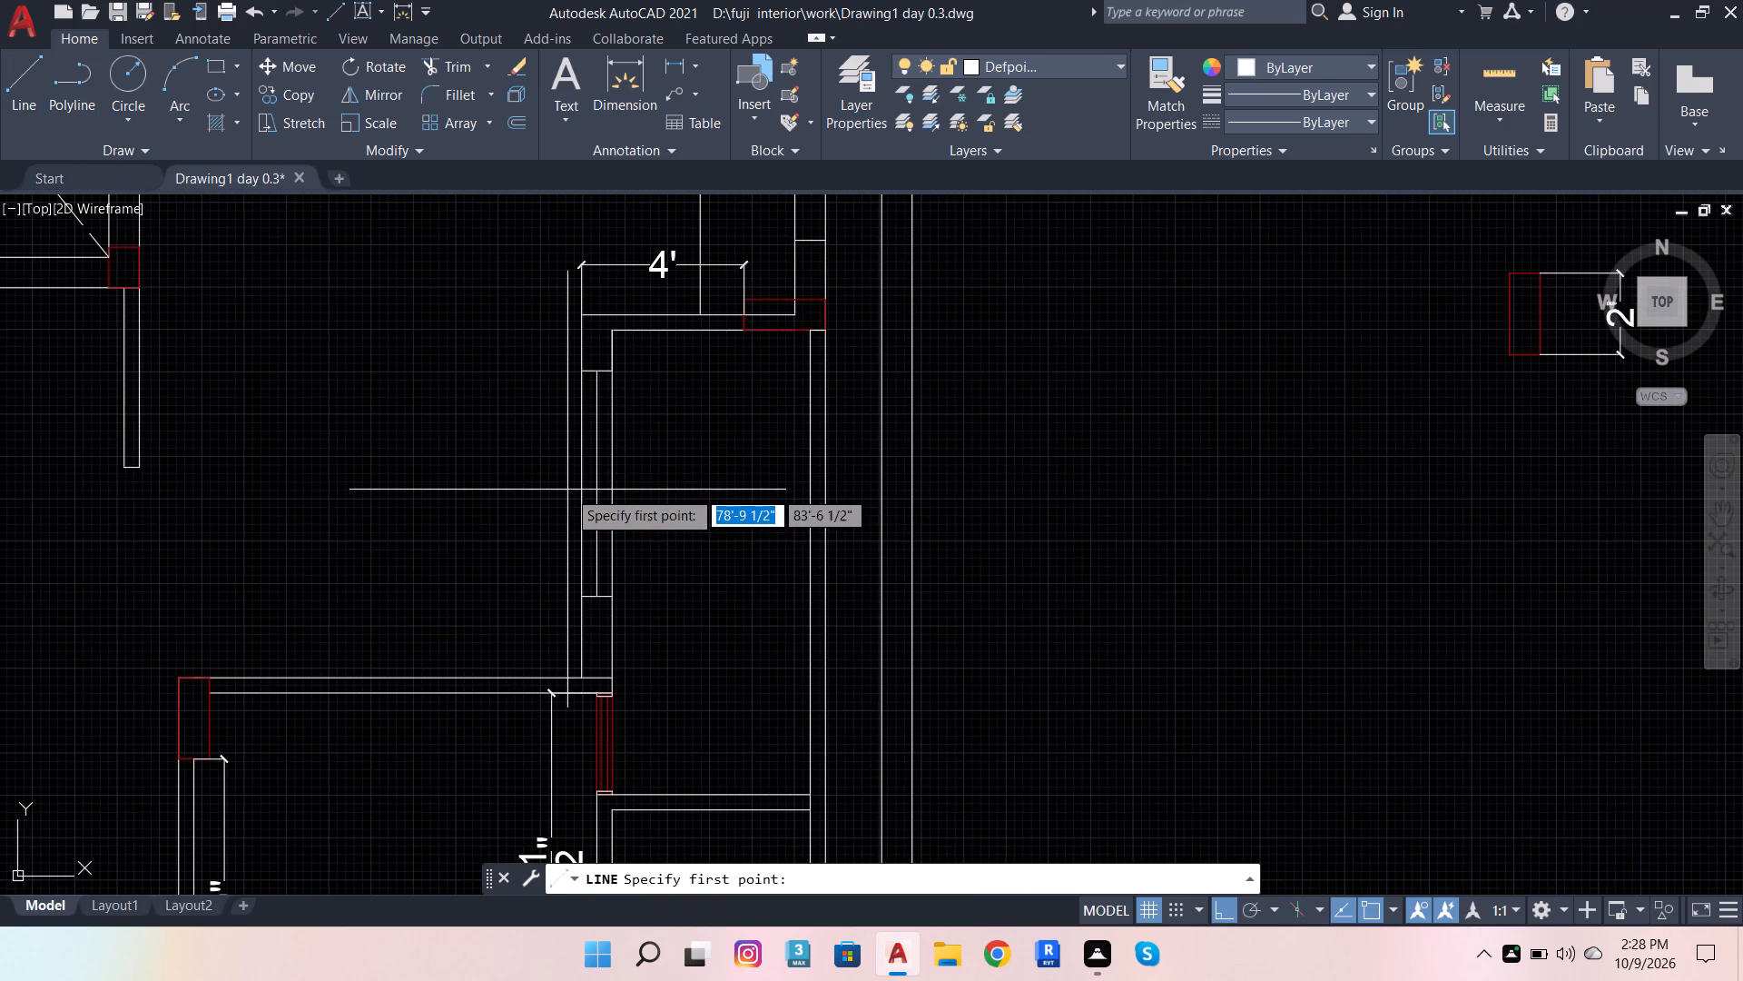
click(587, 478)
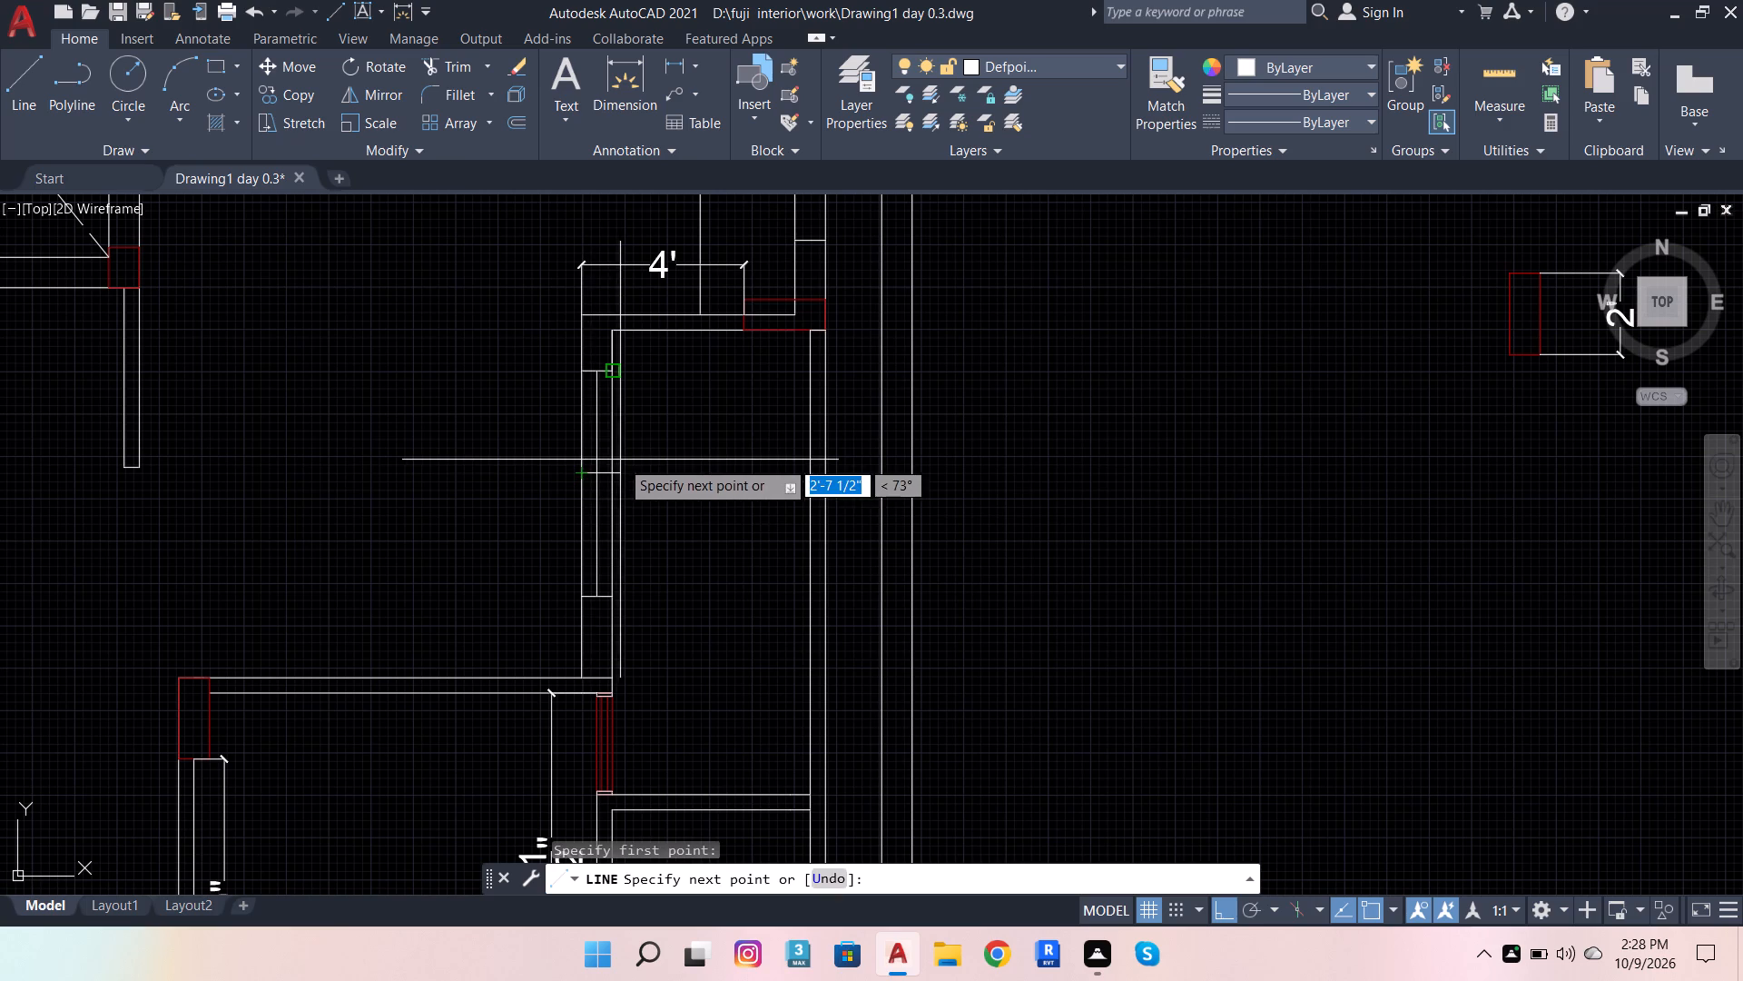
scroll(633, 476, up, 4)
click(618, 480)
key(Escape)
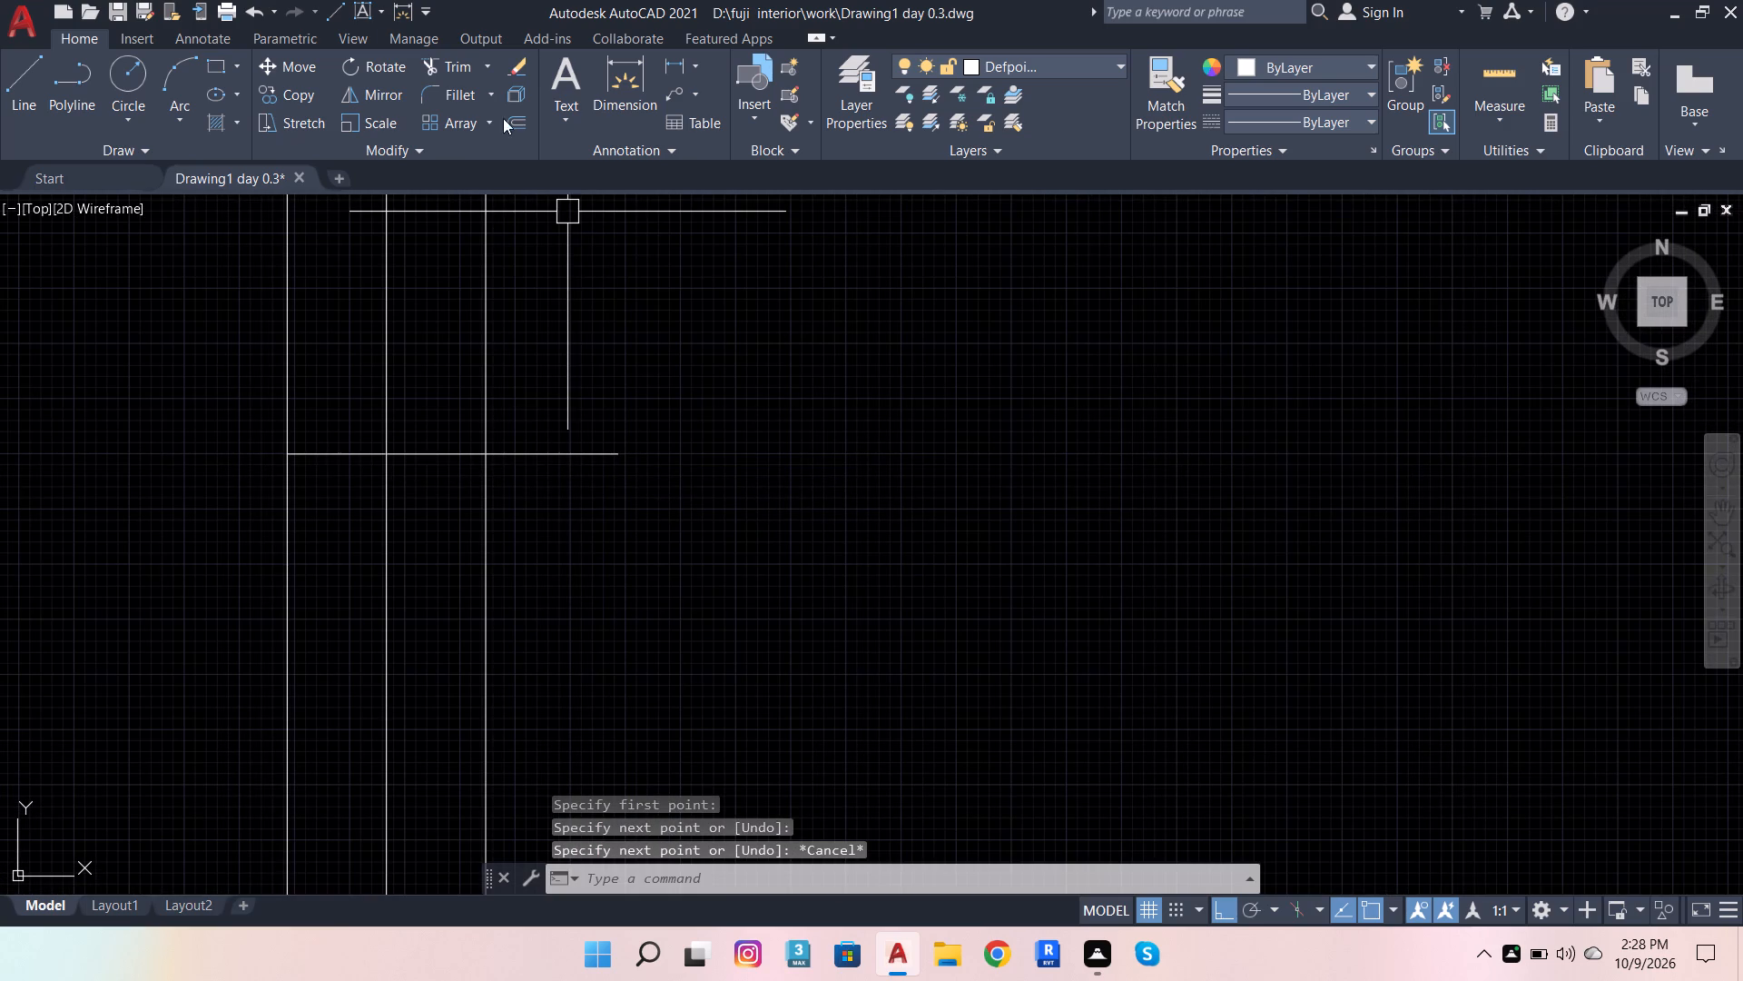
Trim the cross line's right overhang, the right line above the cross line and the left line below it.
click(448, 62)
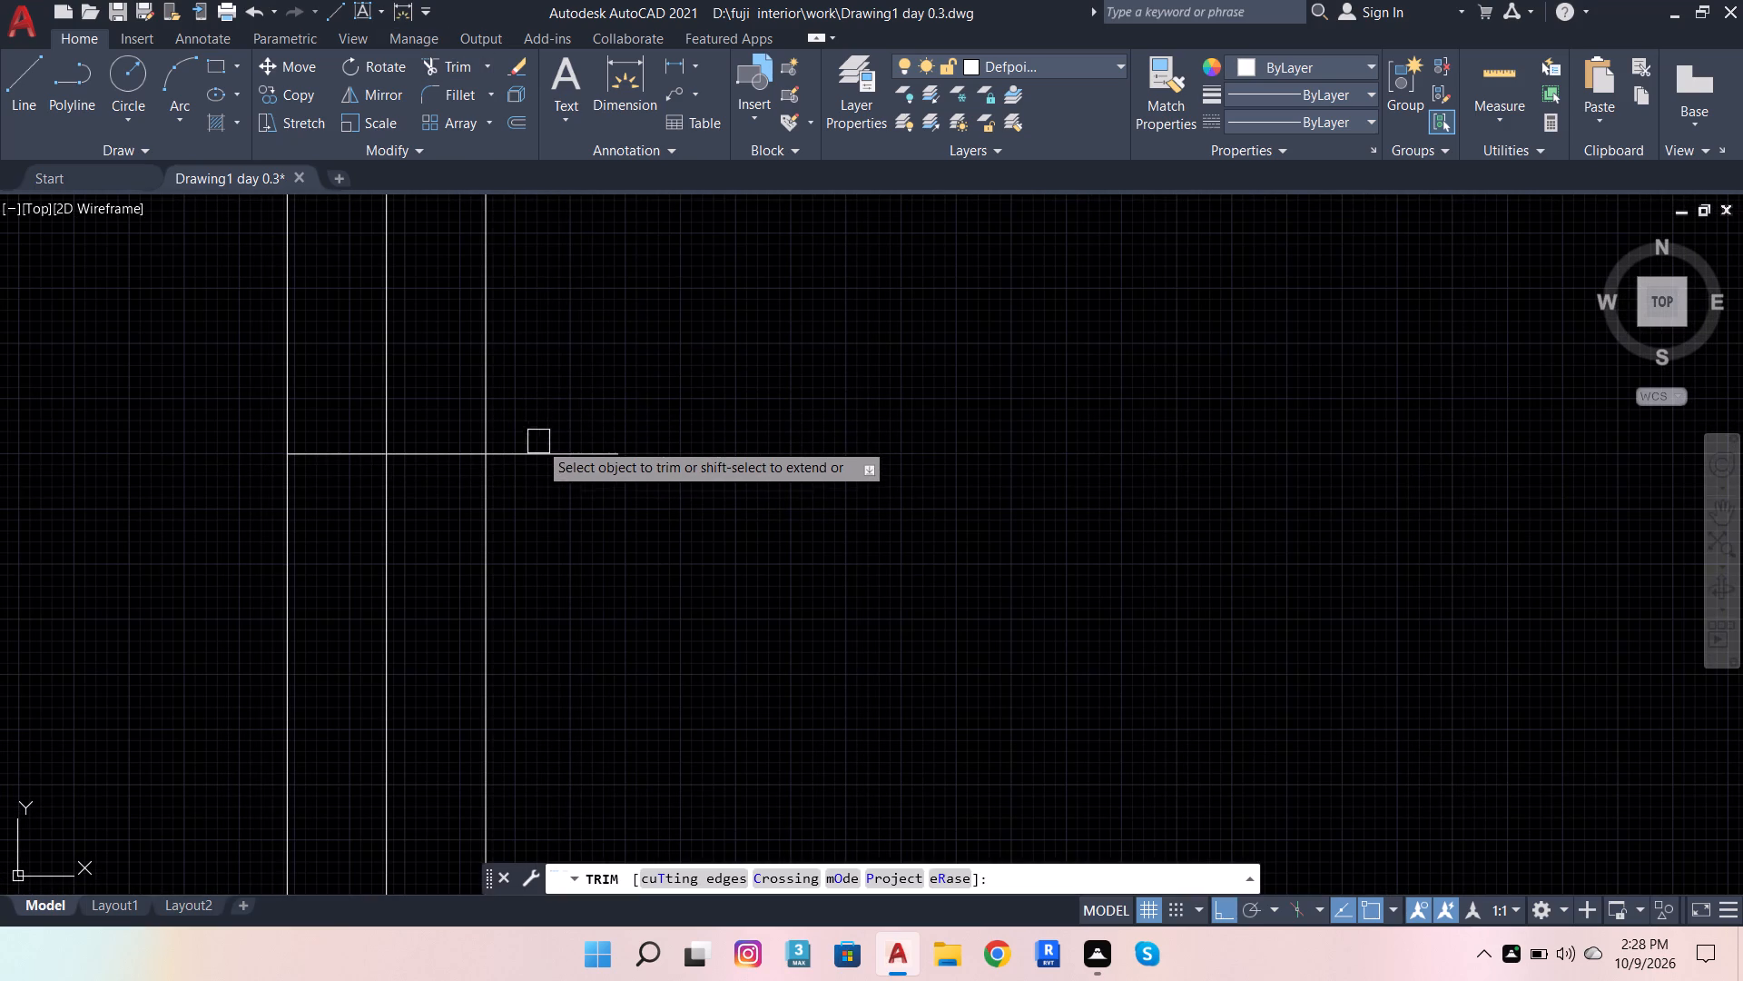
click(539, 446)
scroll(500, 355, down, 1)
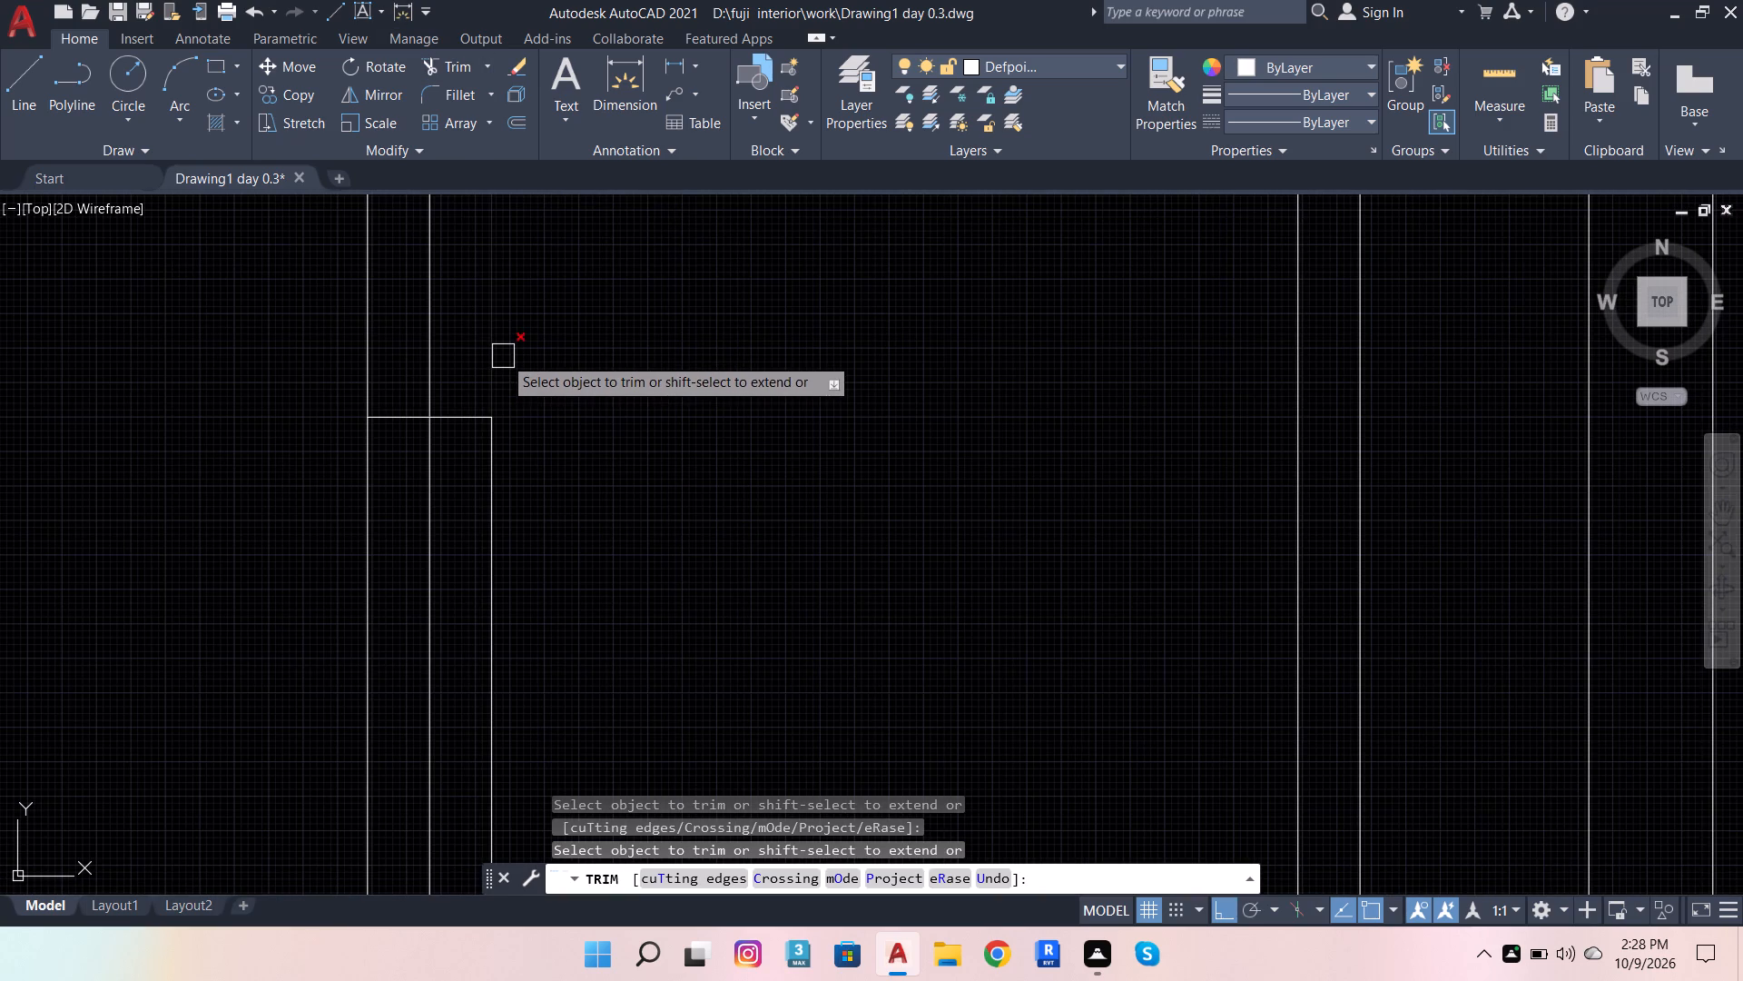
scroll(512, 490, down, 2)
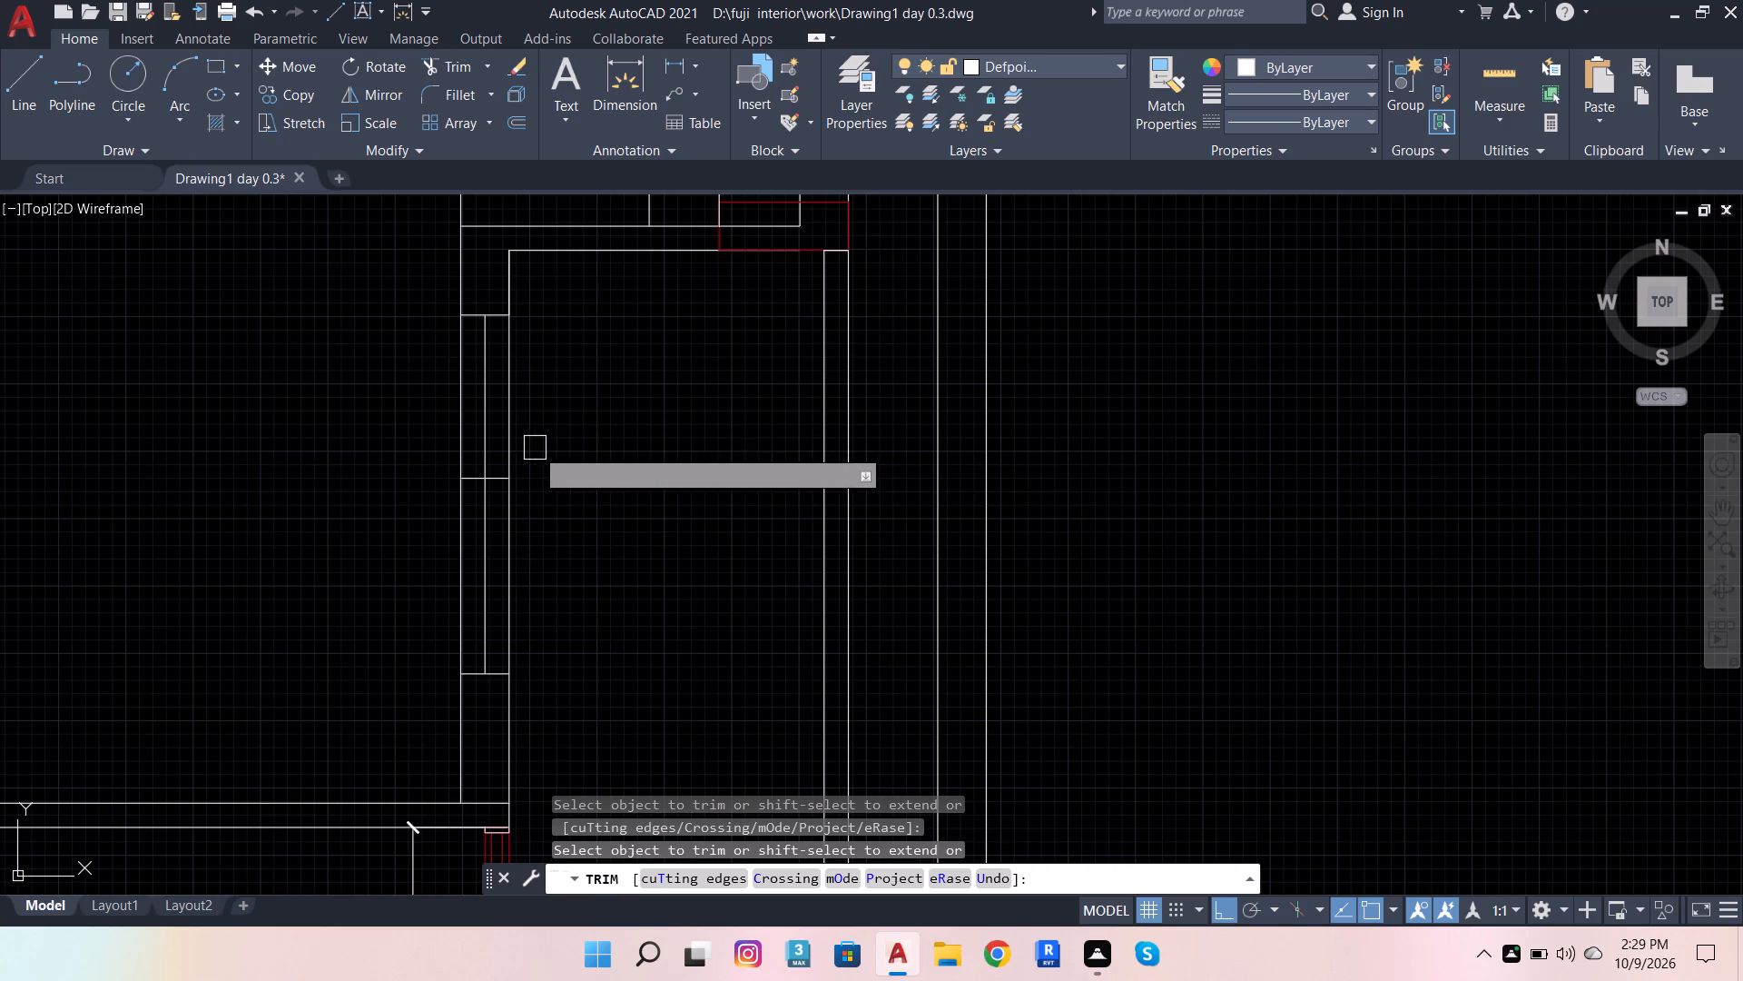
click(518, 440)
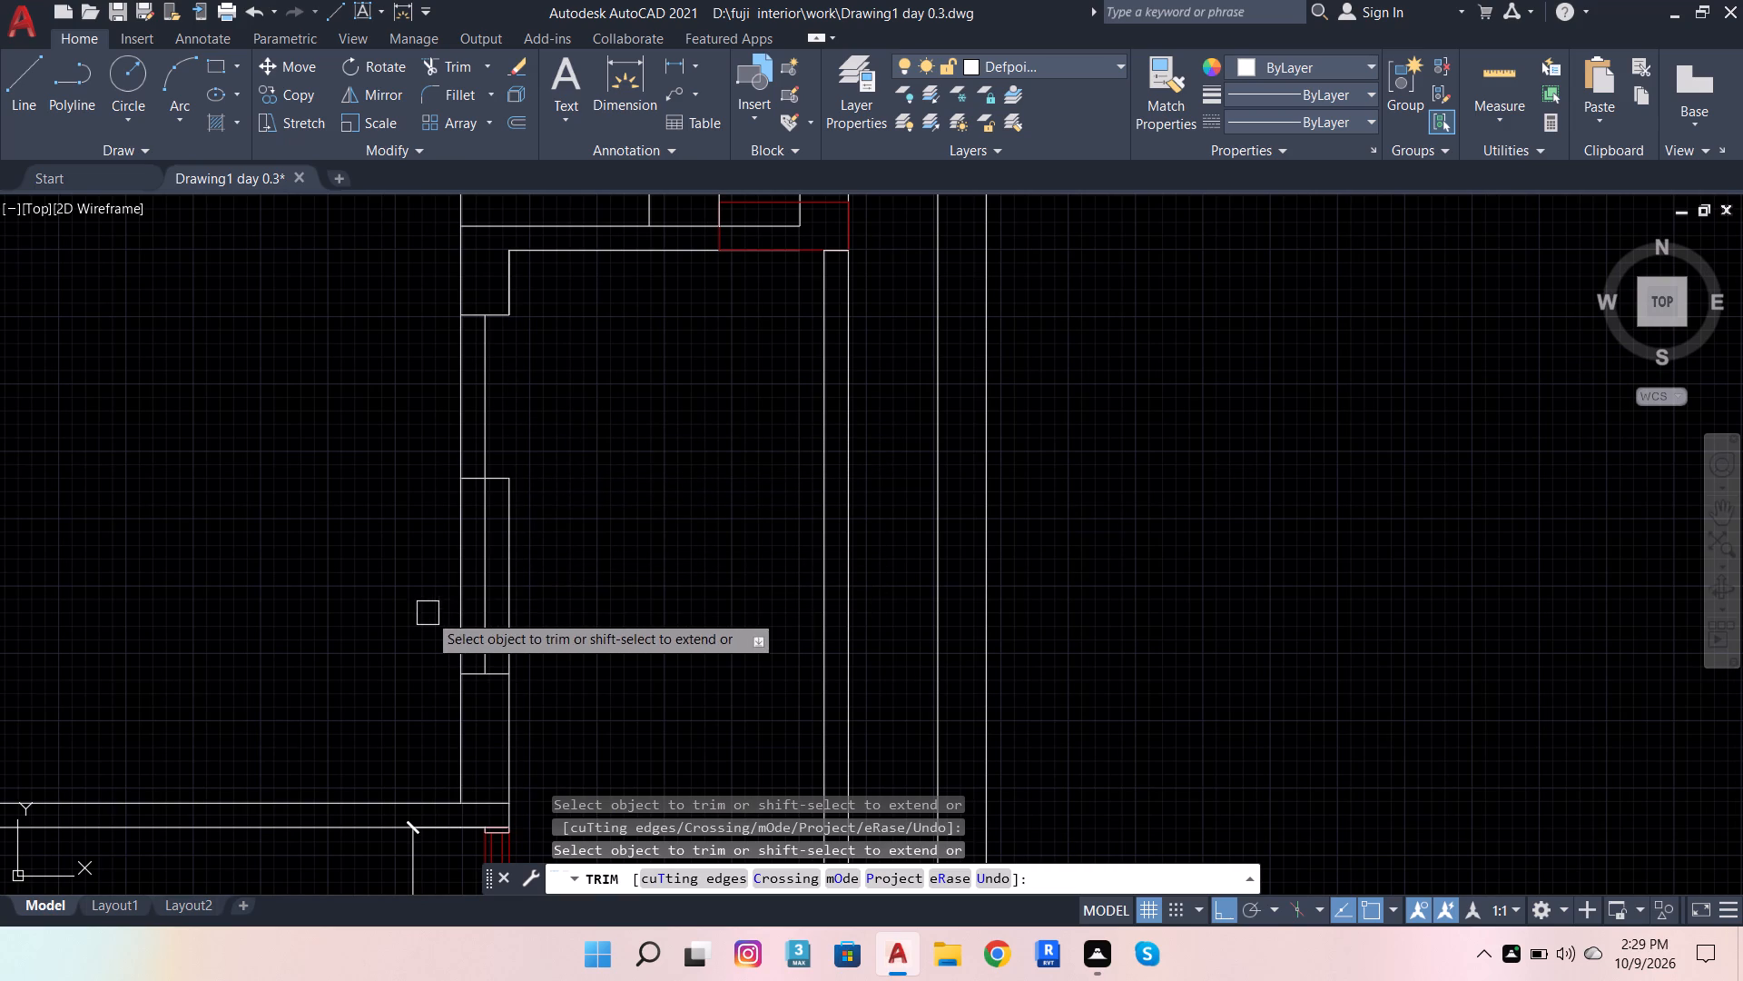
click(456, 554)
scroll(594, 390, down, 3)
key(Escape)
key(Escape)
key(Escape)
key(Escape)
key(Escape)
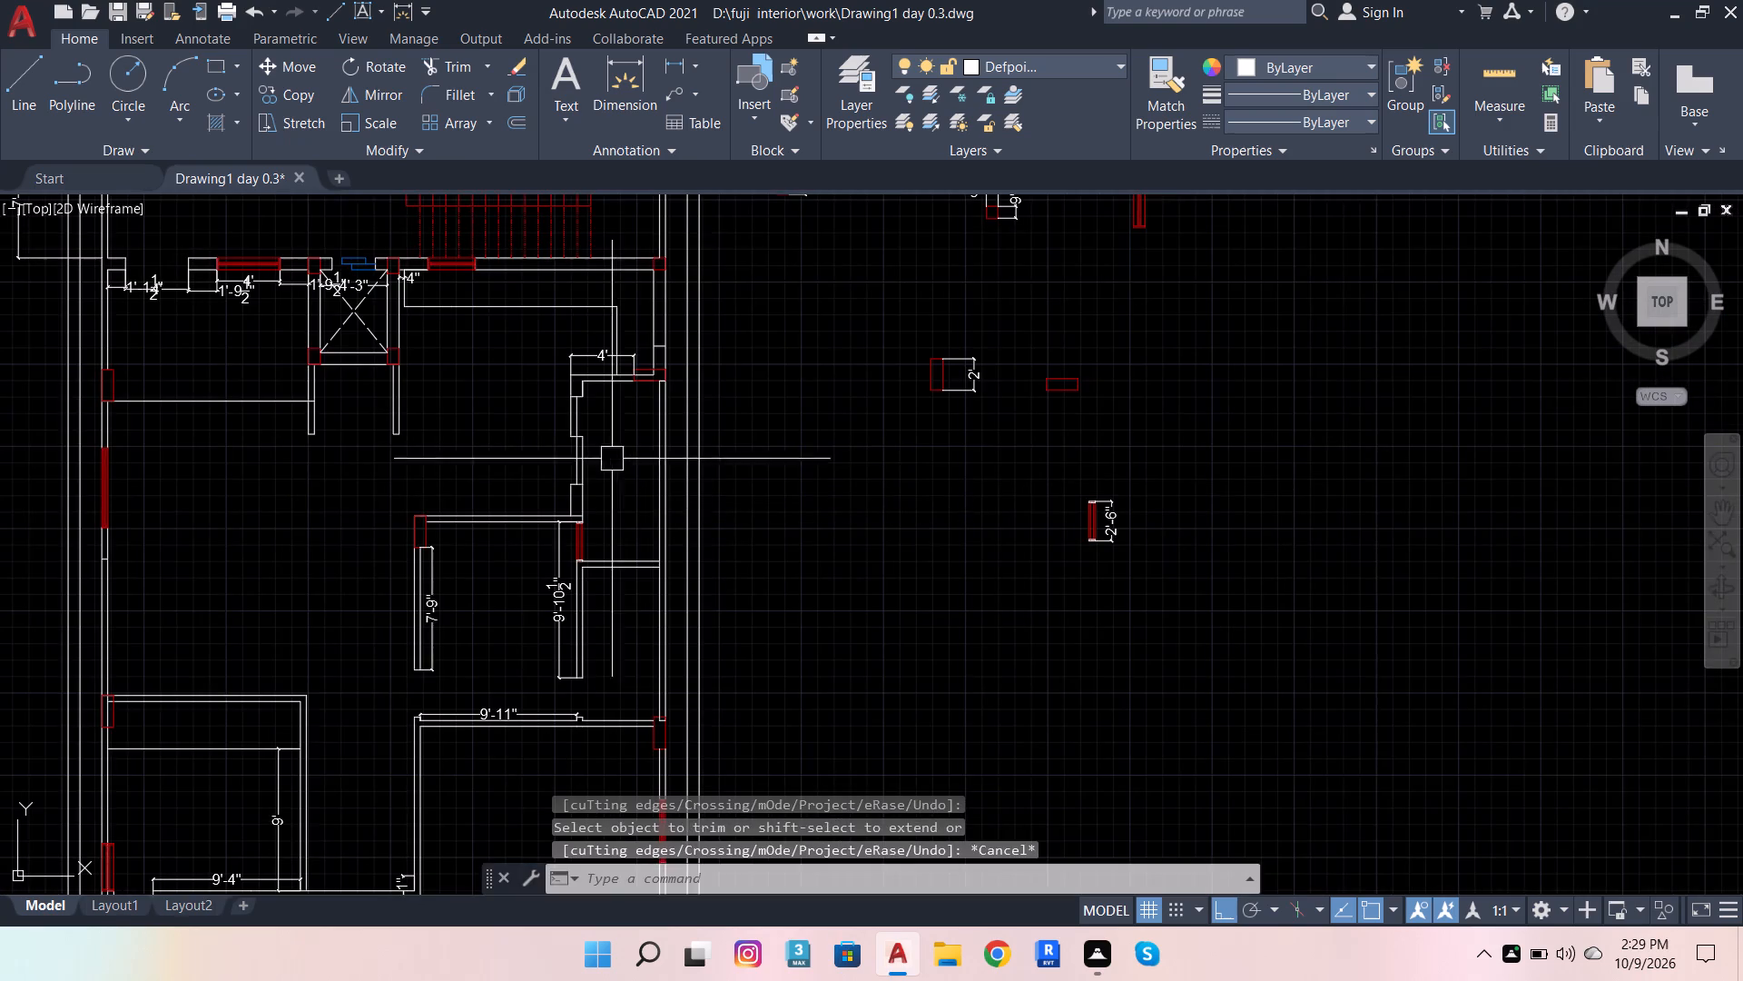
Put the staggered infill's vertical panel lines and cross line on Layer3, with layer colour 152.
scroll(601, 443, up, 3)
click(481, 311)
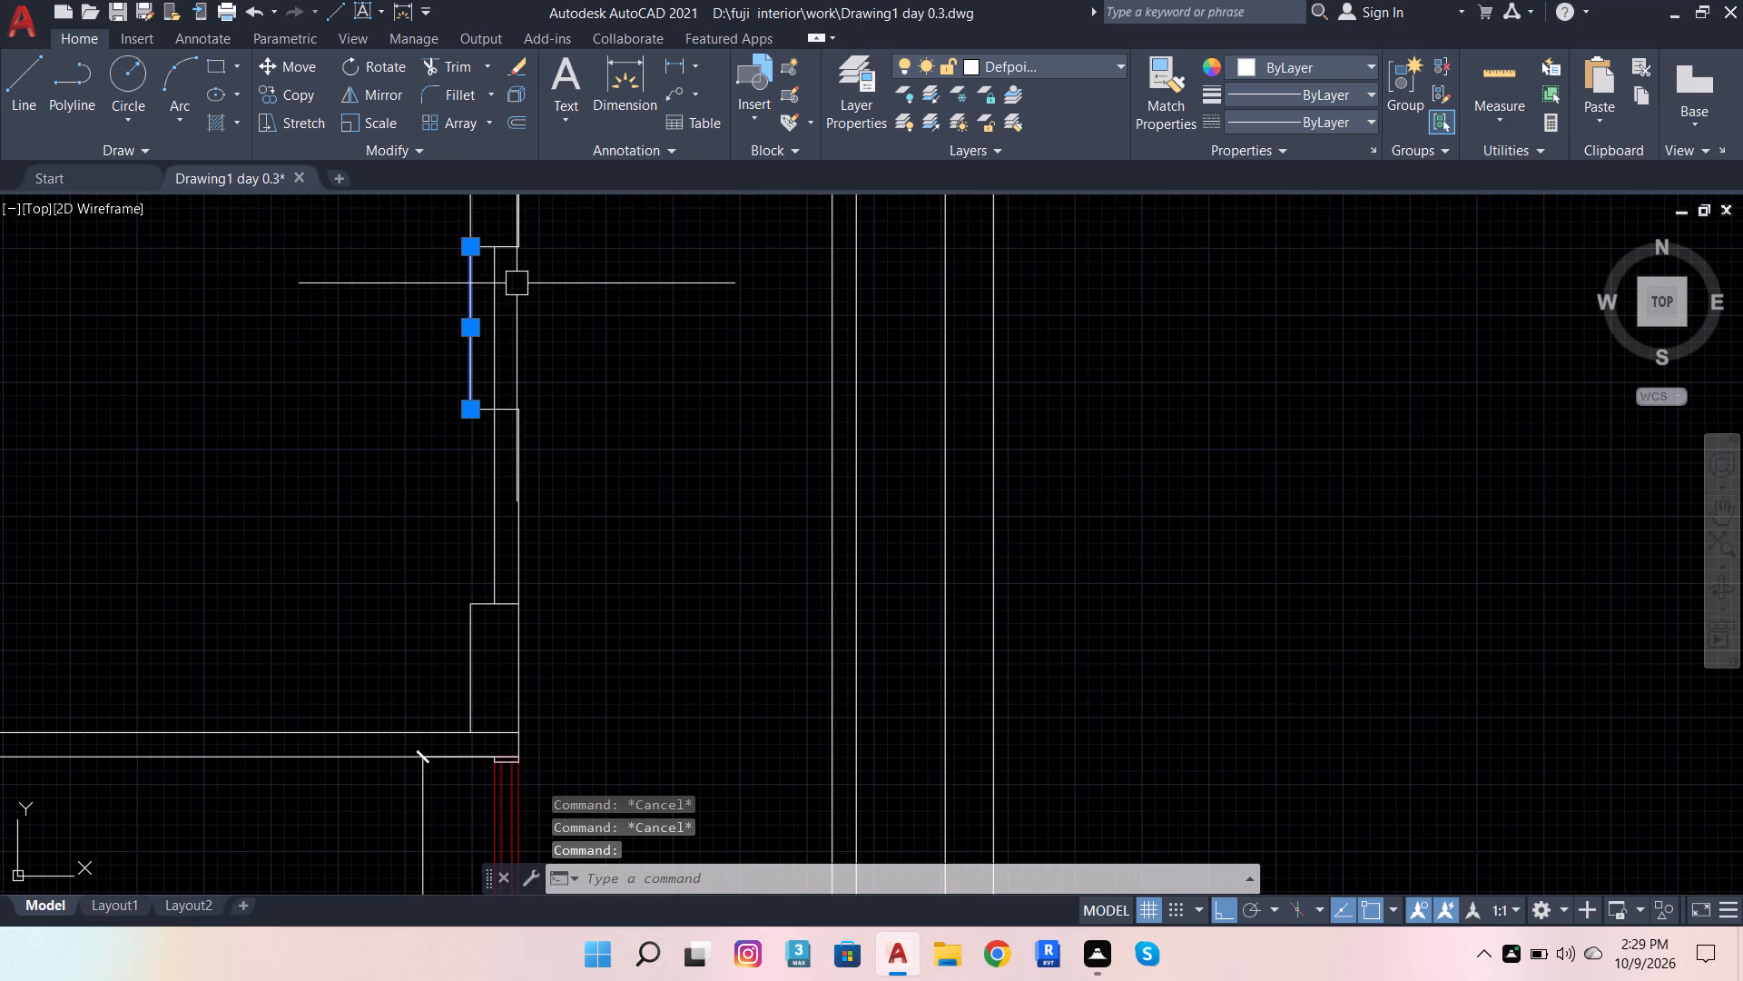
click(505, 293)
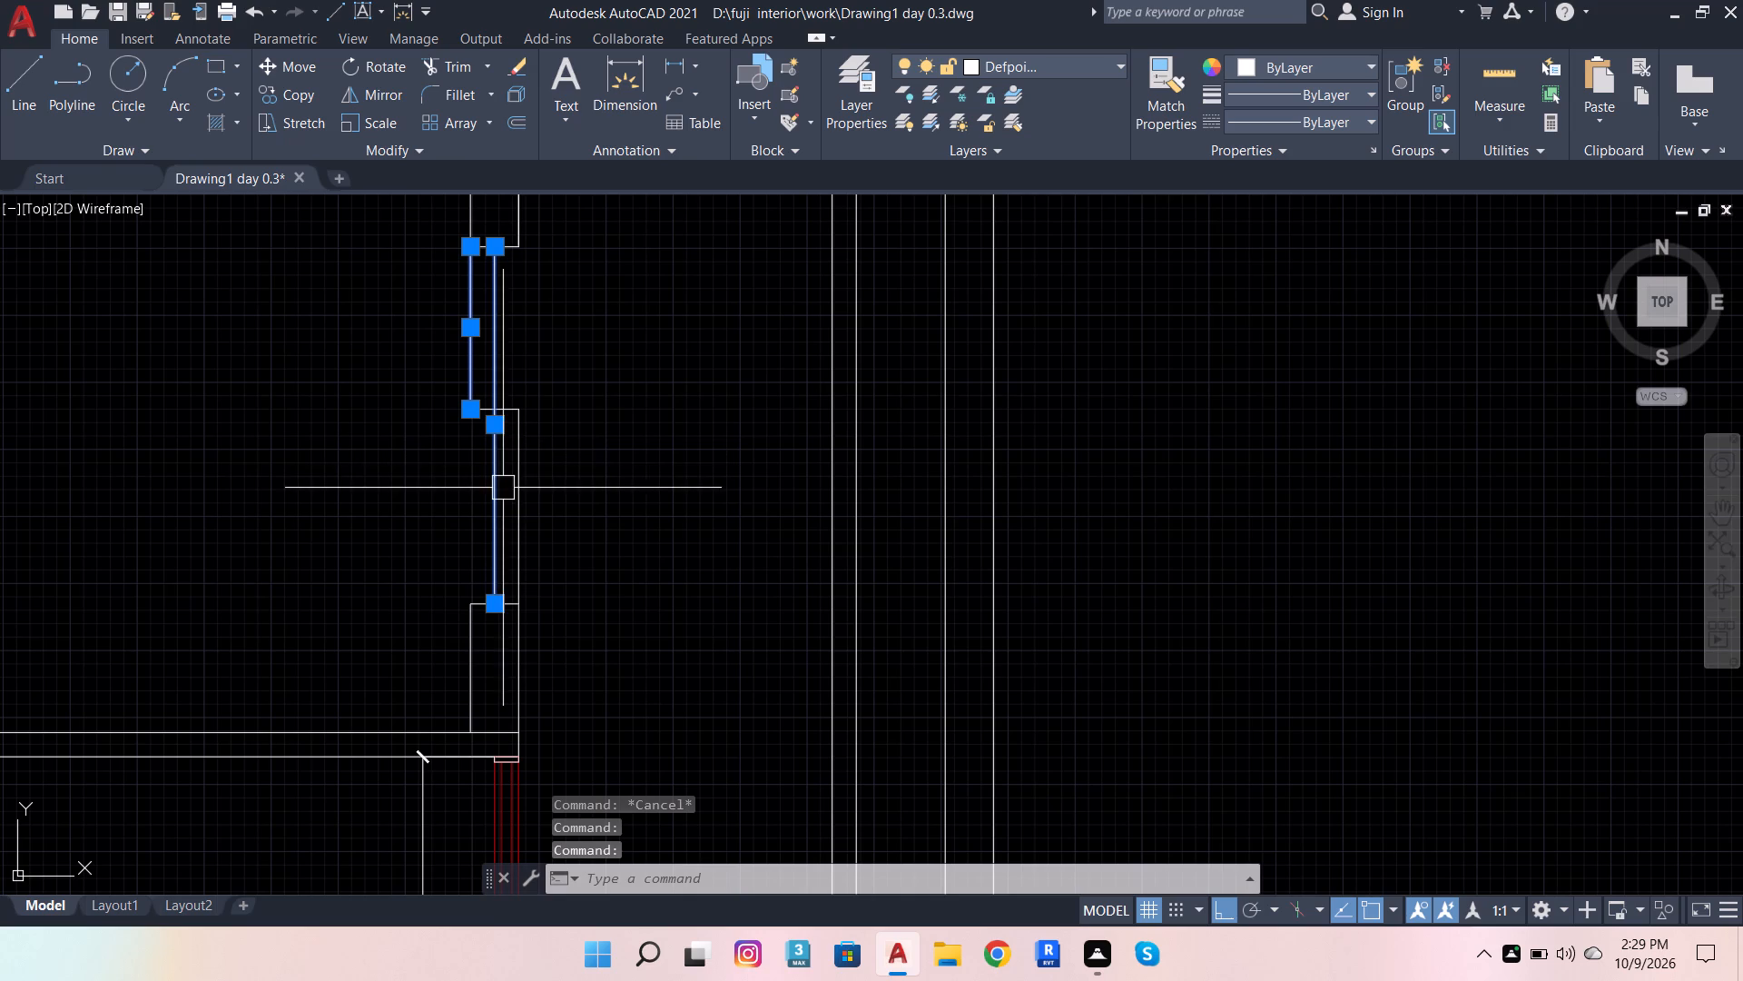
click(525, 475)
scroll(509, 401, up, 5)
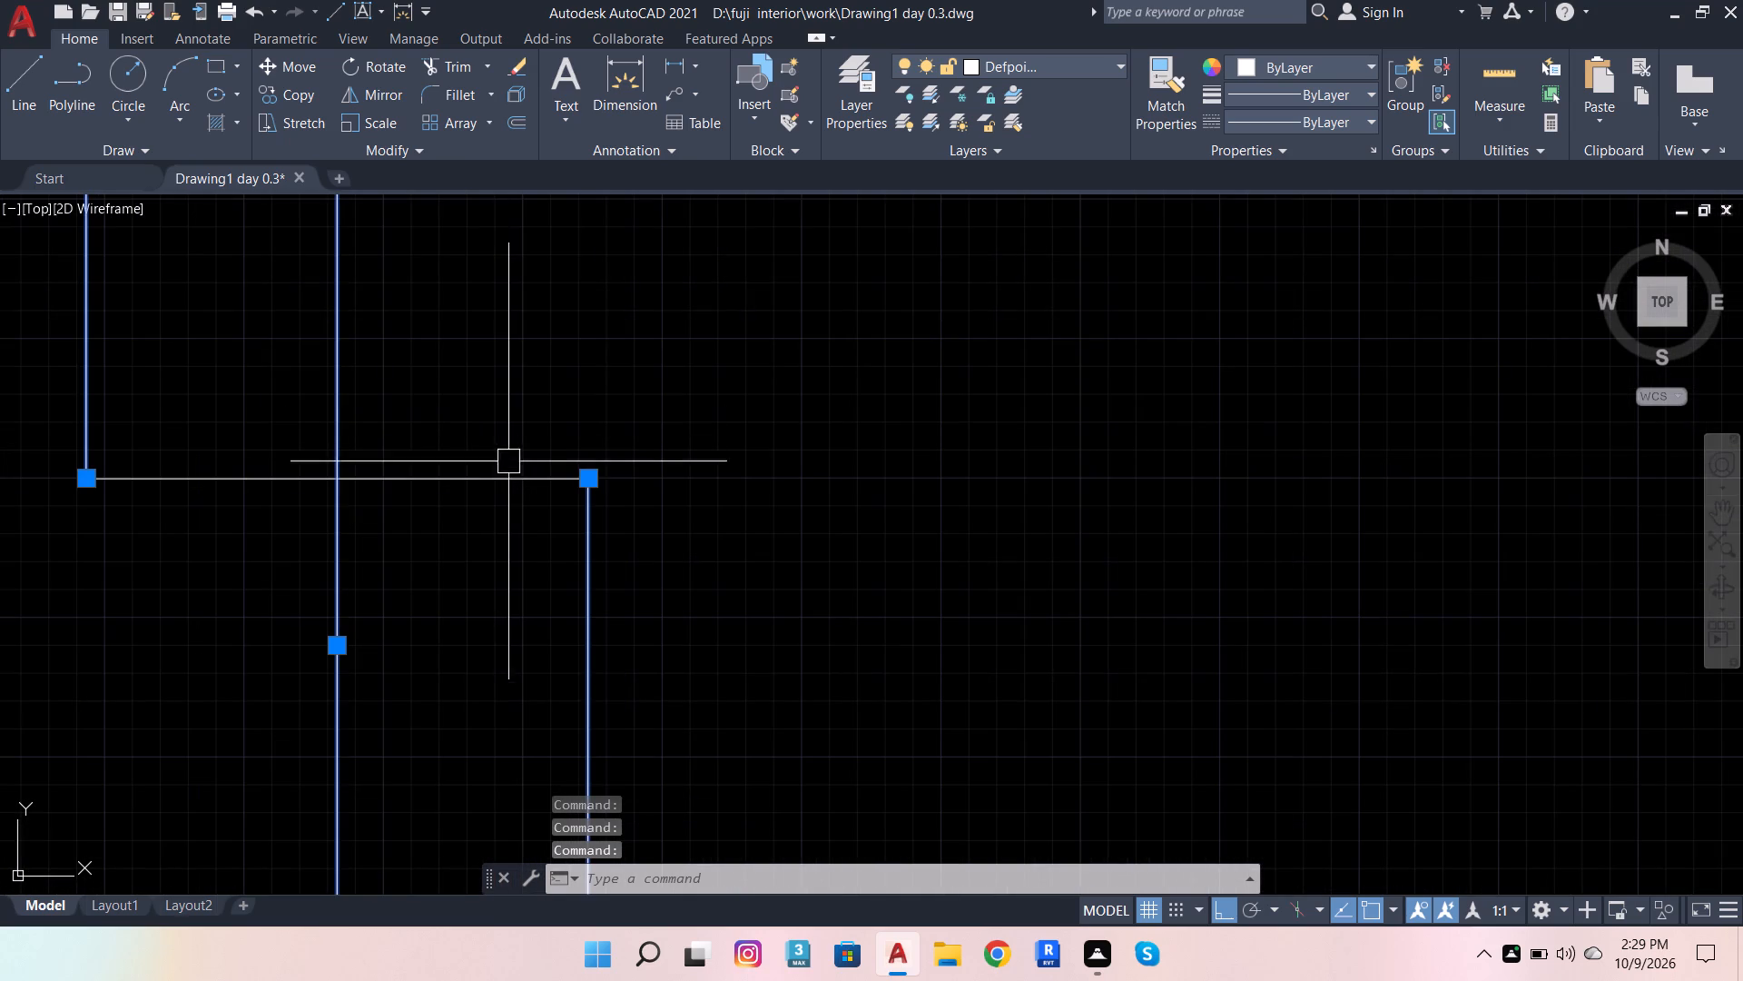
click(508, 483)
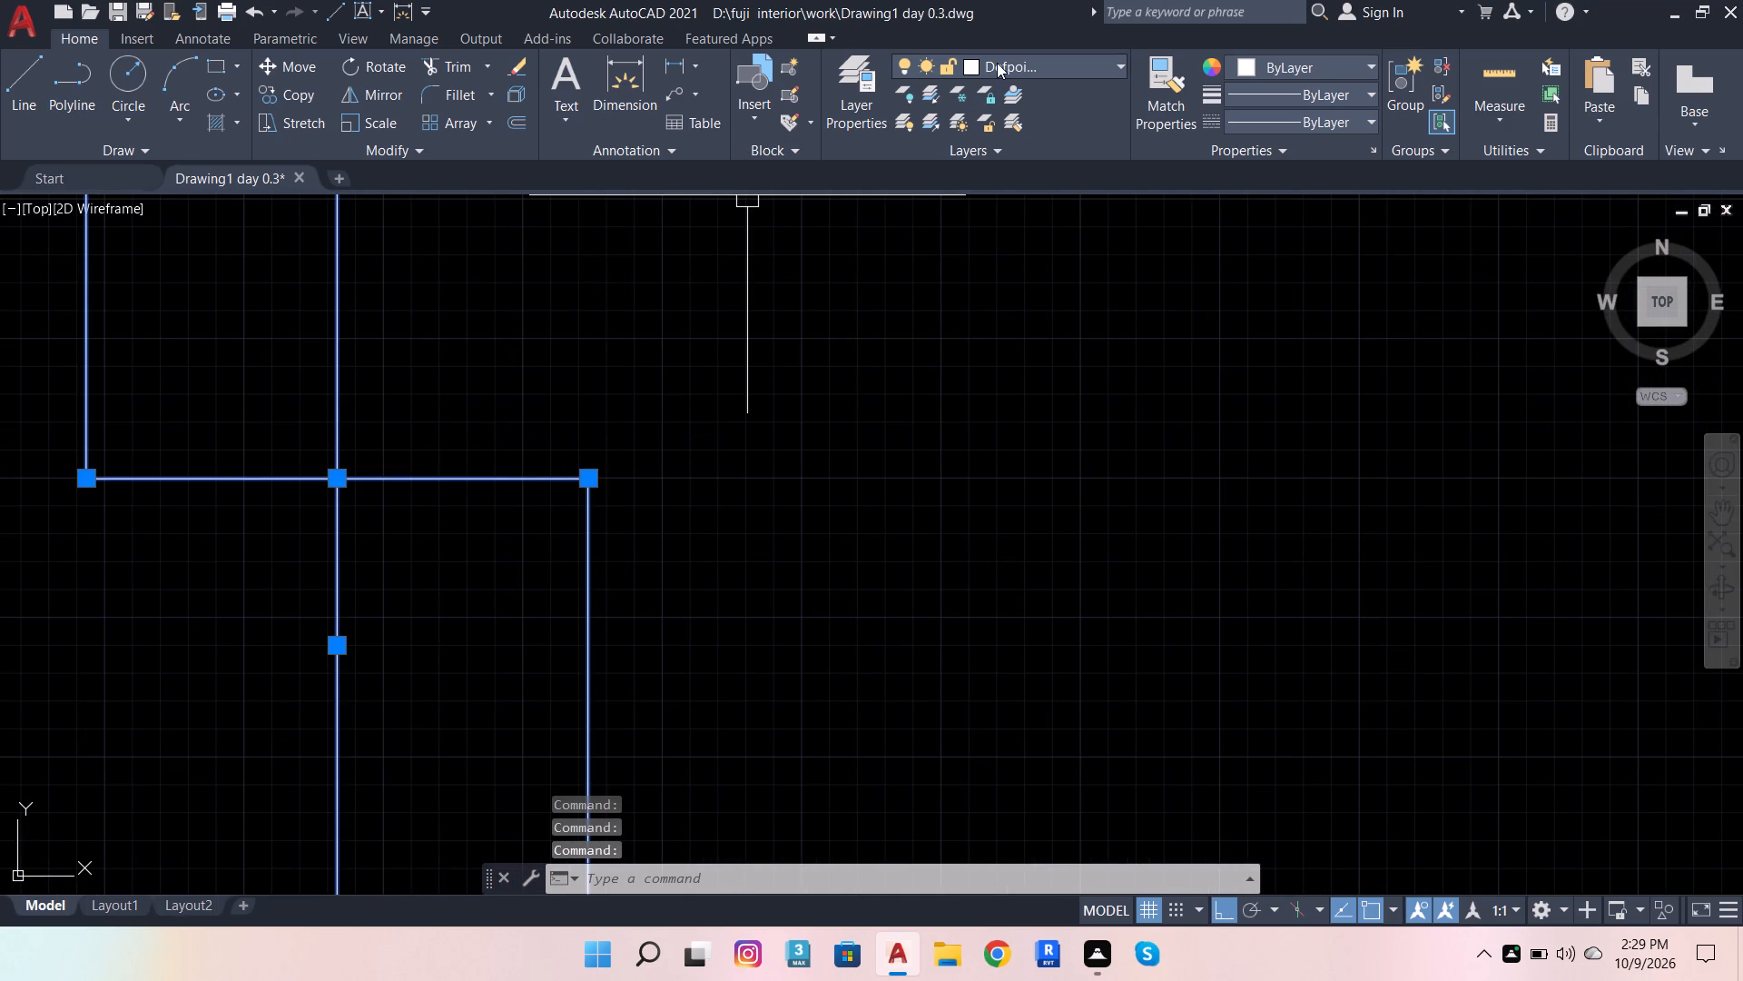
click(997, 63)
click(979, 209)
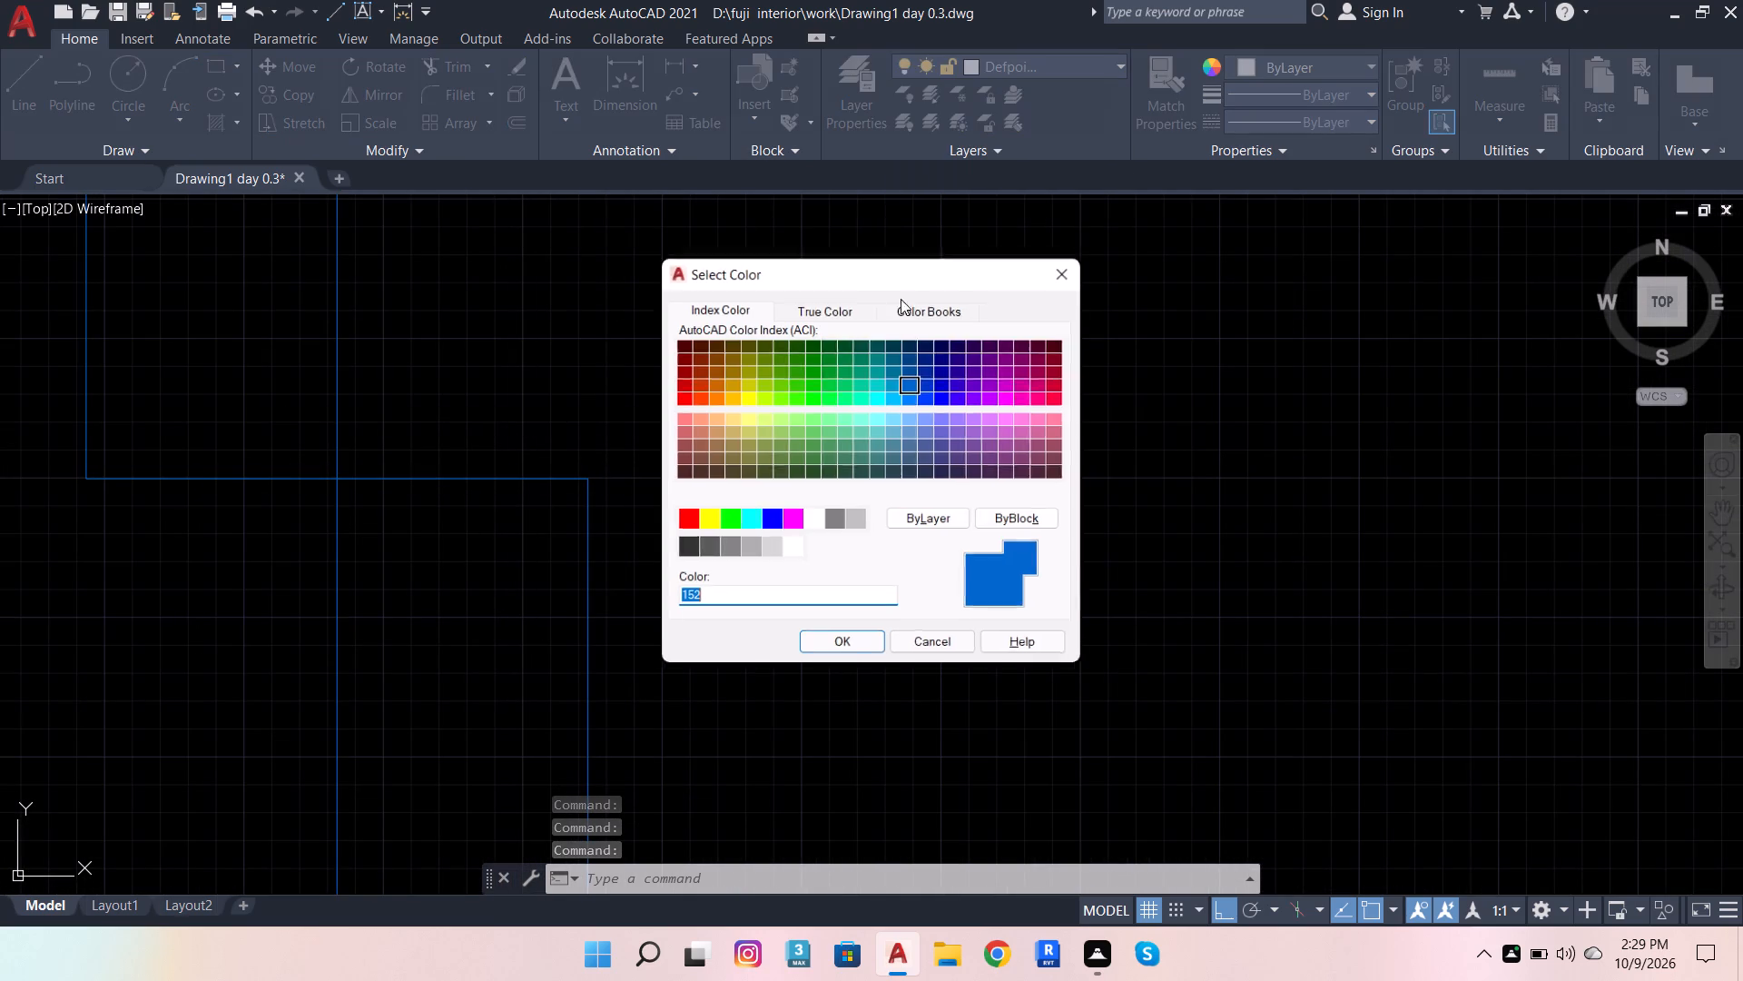
scroll(897, 303, down, 3)
click(868, 654)
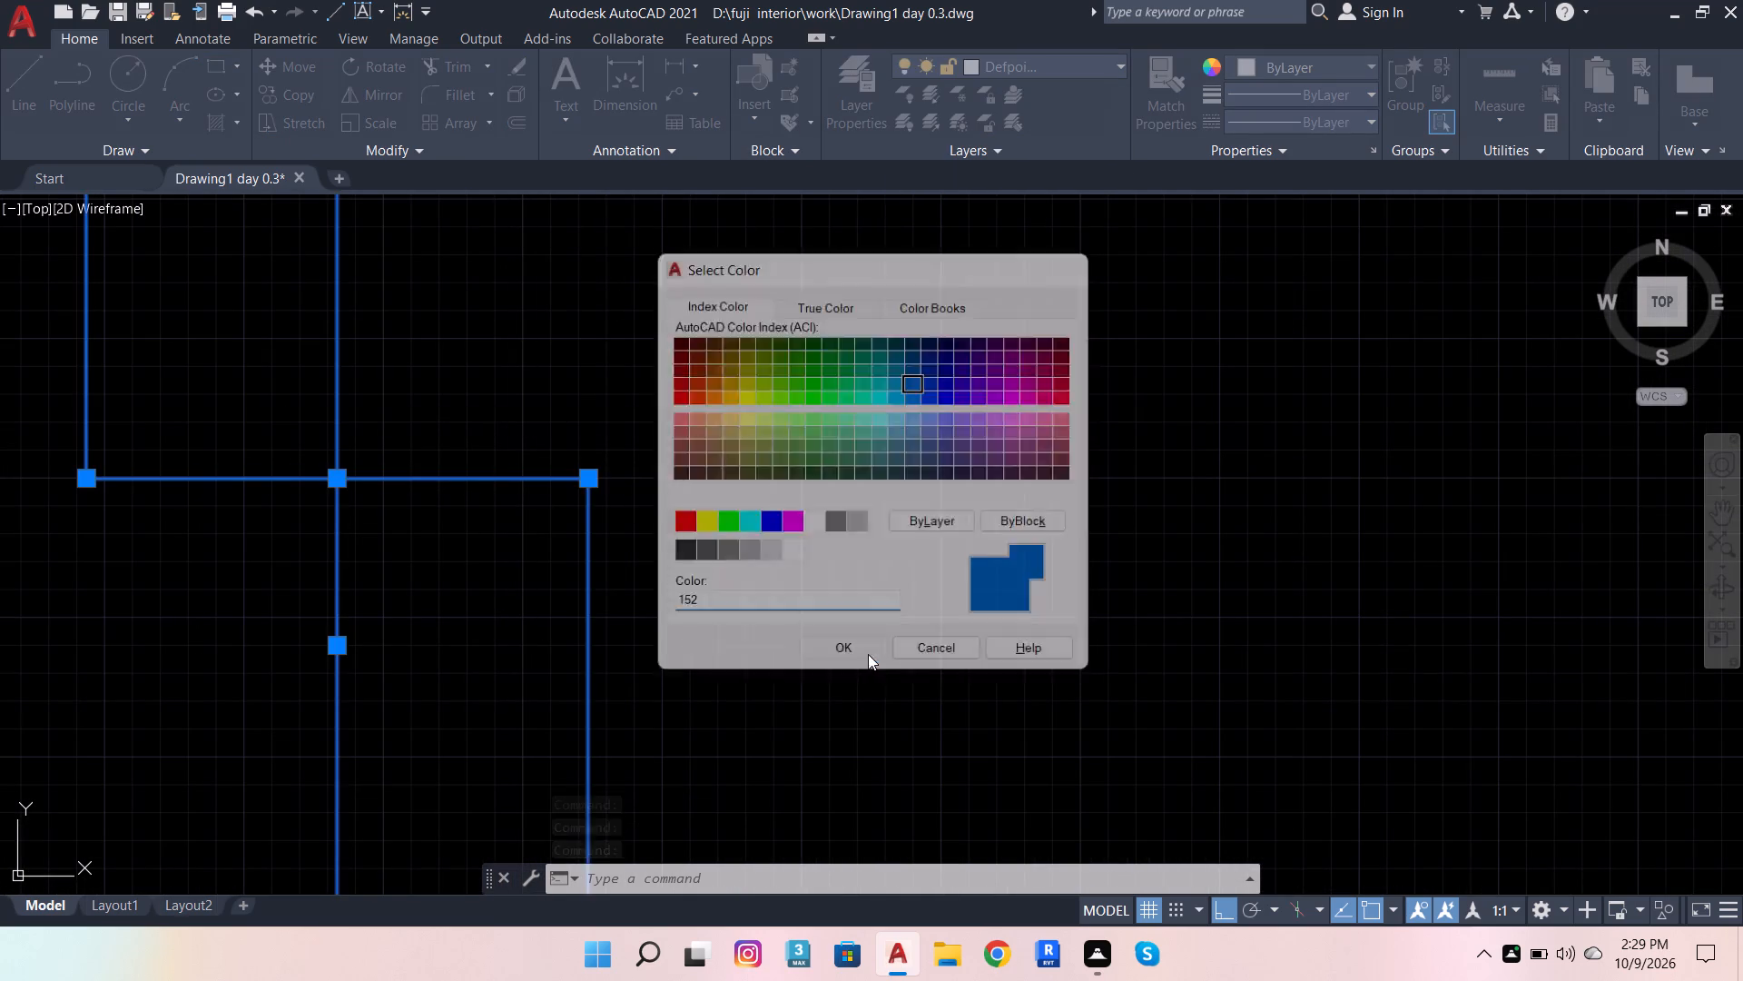
scroll(871, 557, down, 3)
key(Escape)
scroll(773, 506, down, 3)
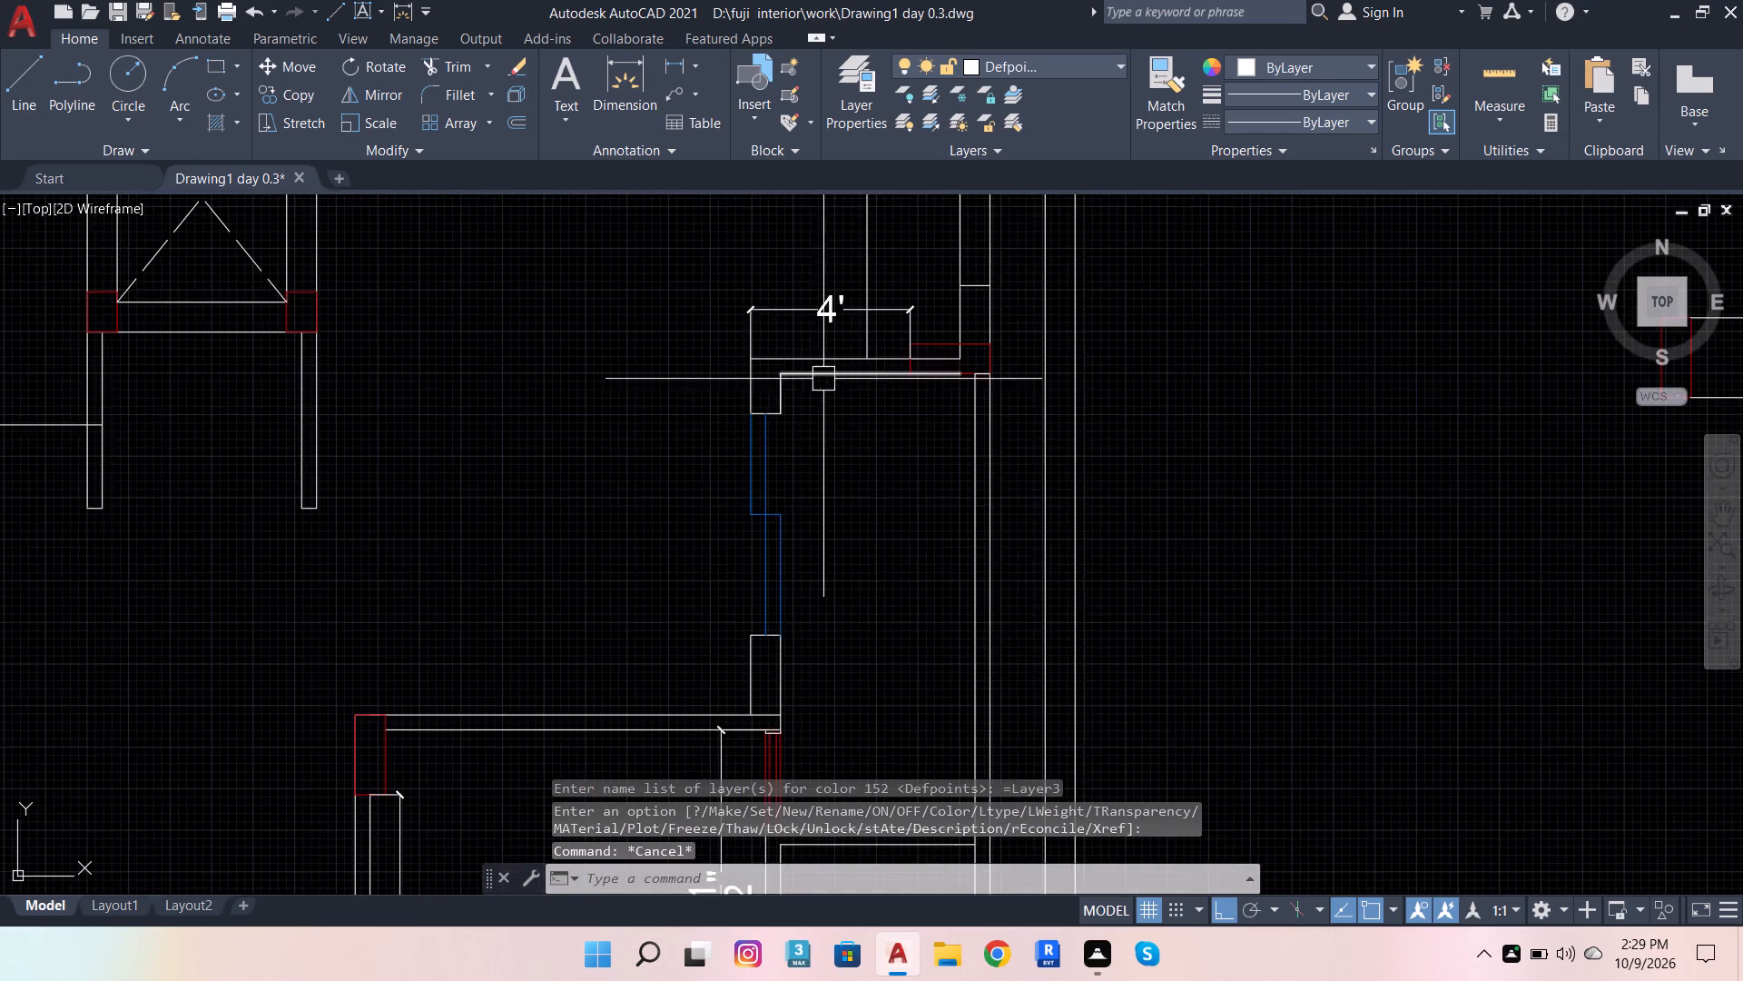
Make Layer3 current and close the upper panel's top end with a line from its left edge to its right edge.
scroll(823, 379, down, 3)
scroll(862, 363, up, 3)
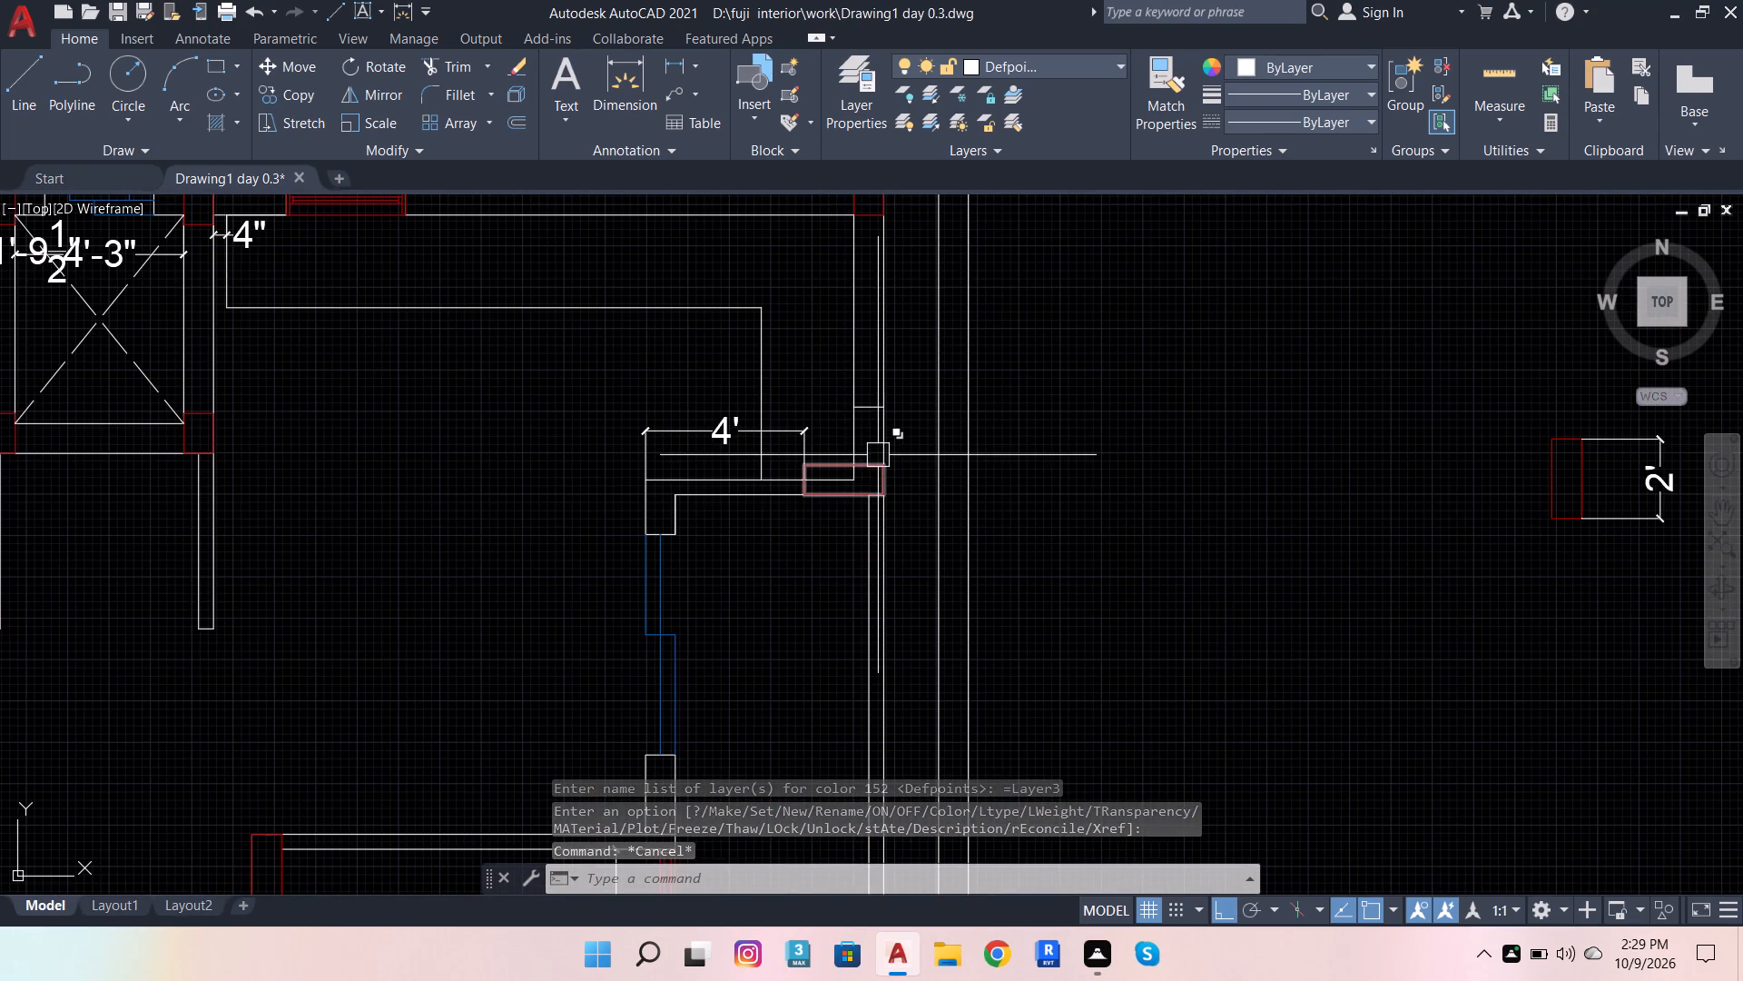
scroll(654, 590, up, 2)
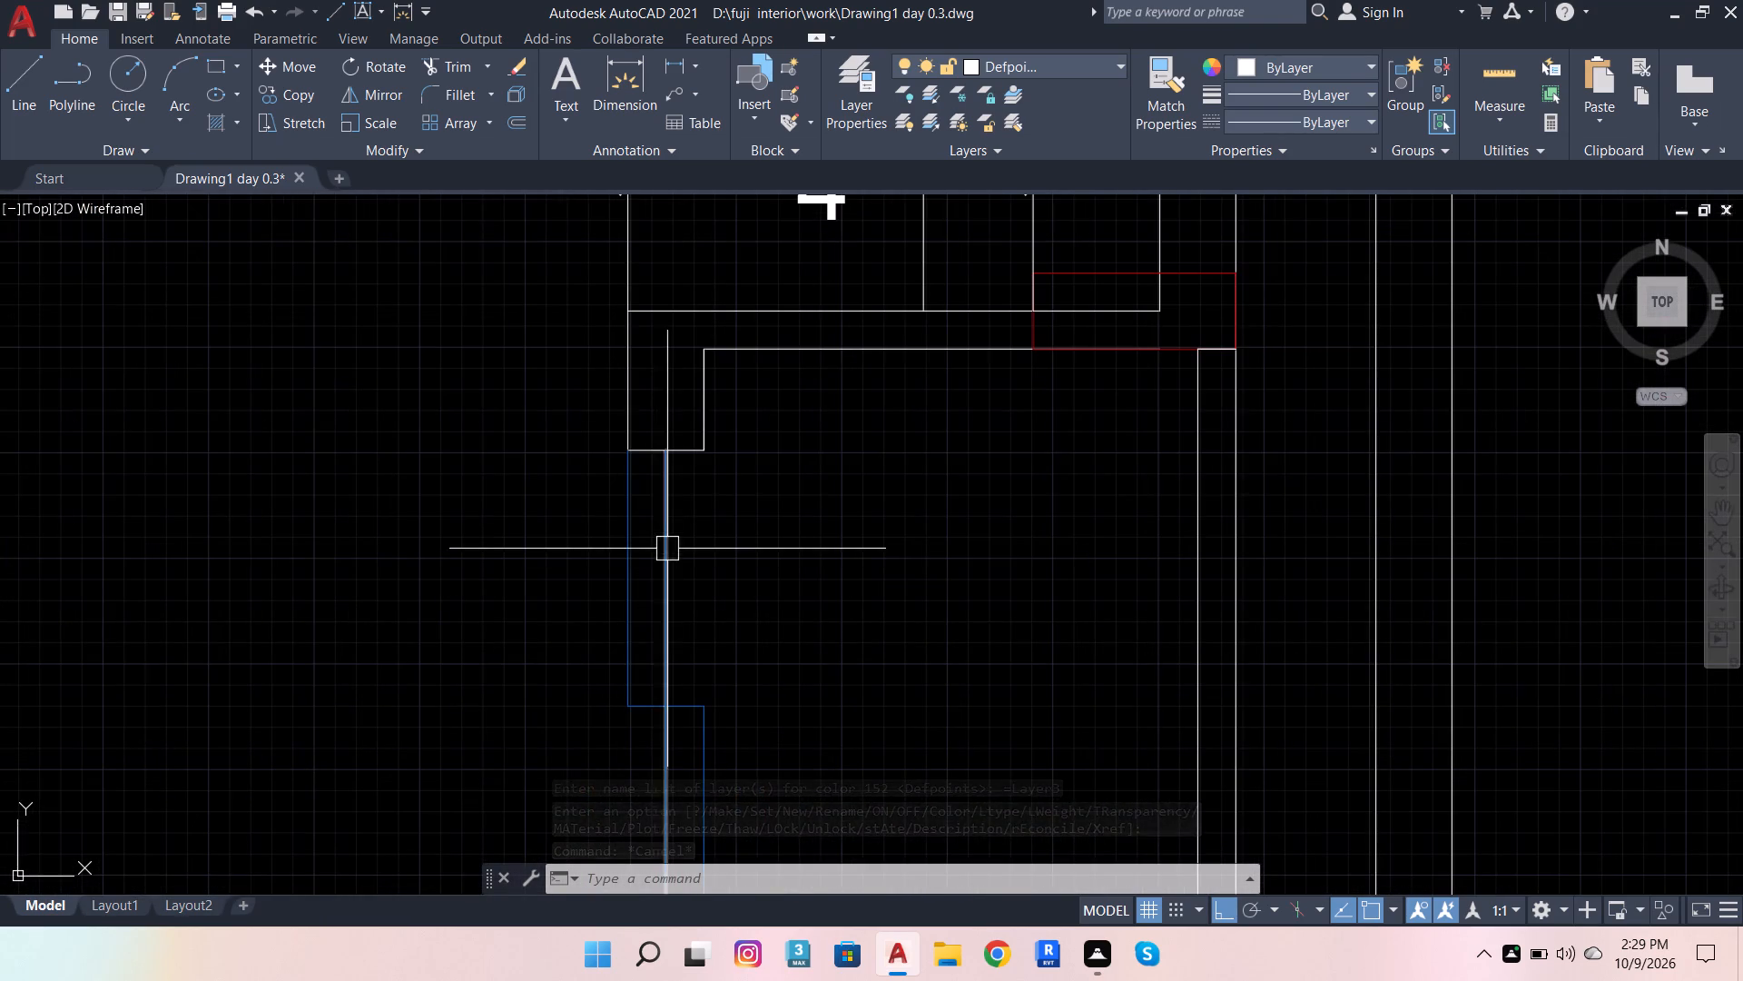
click(5, 84)
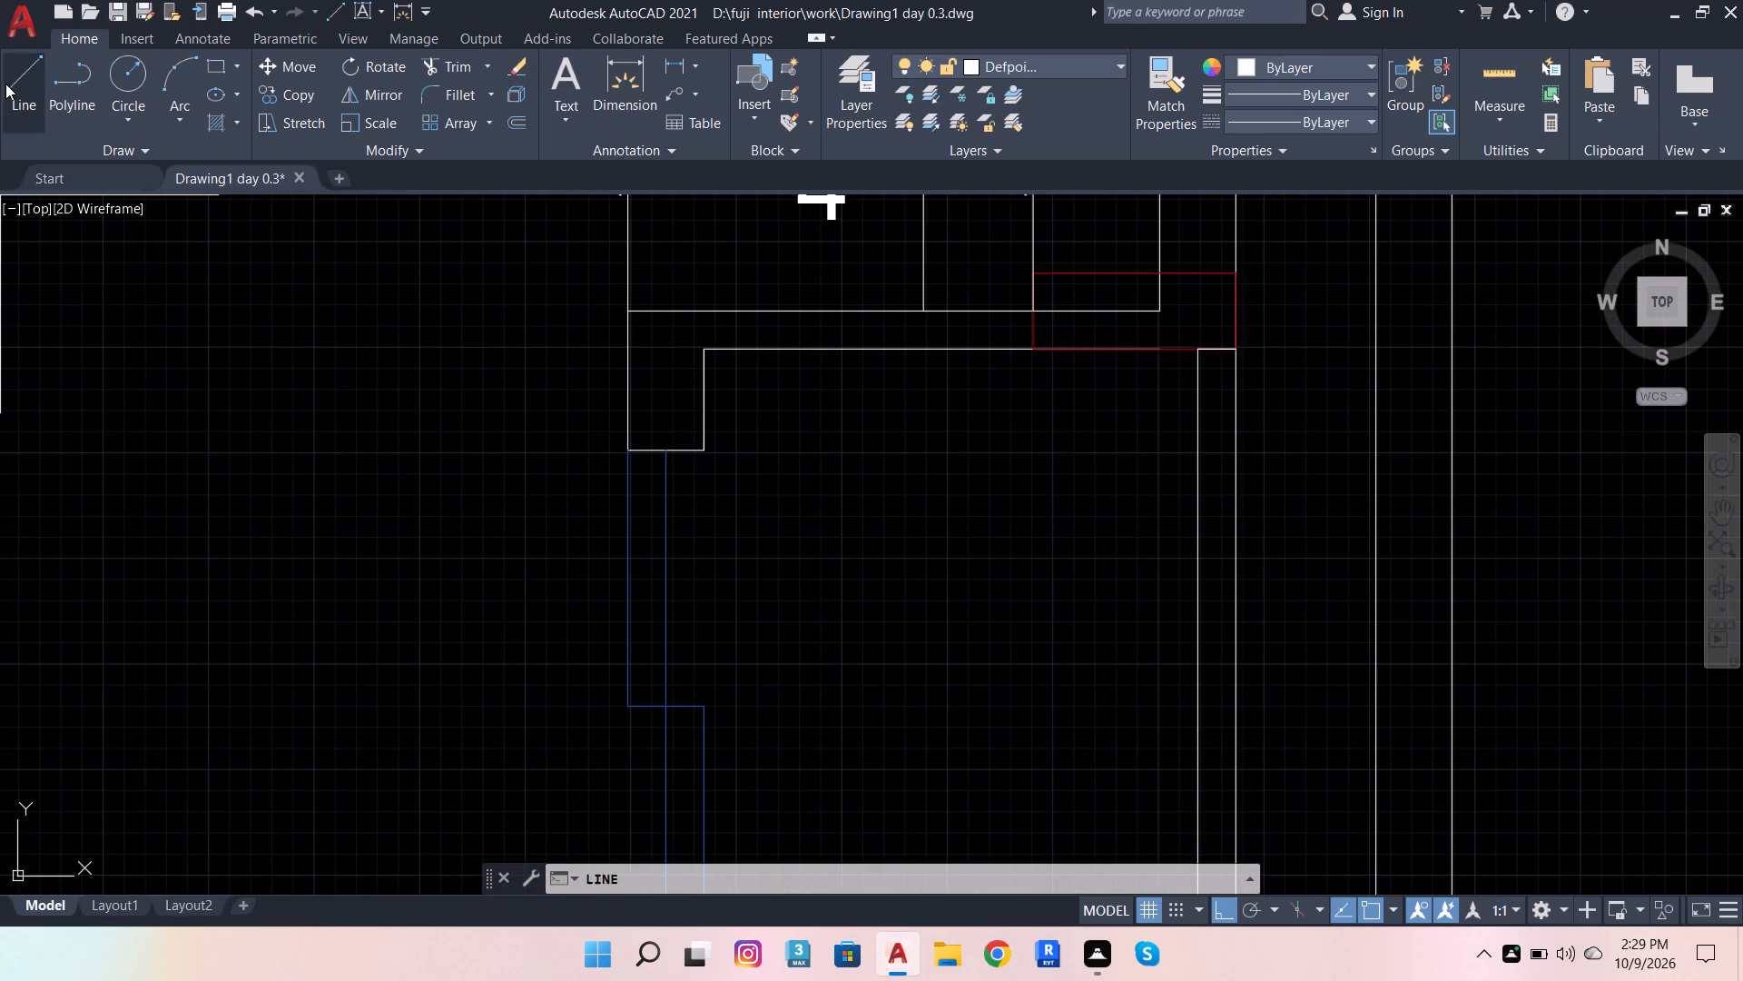
click(1010, 64)
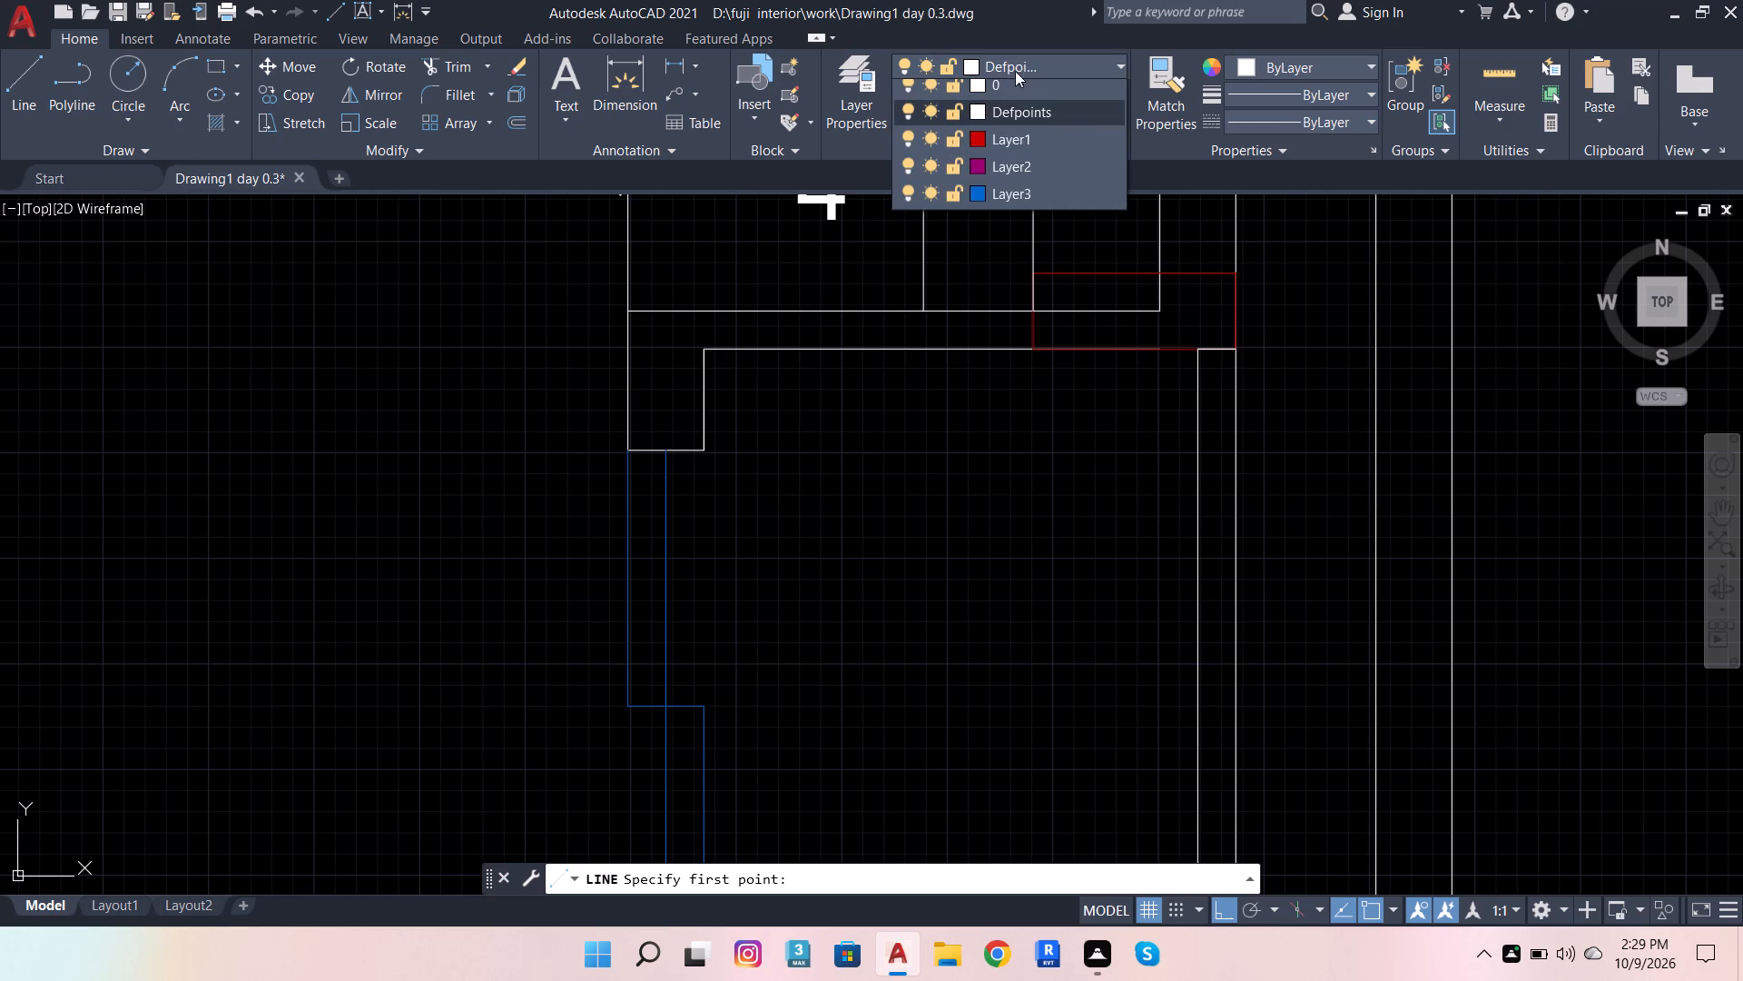
click(1029, 192)
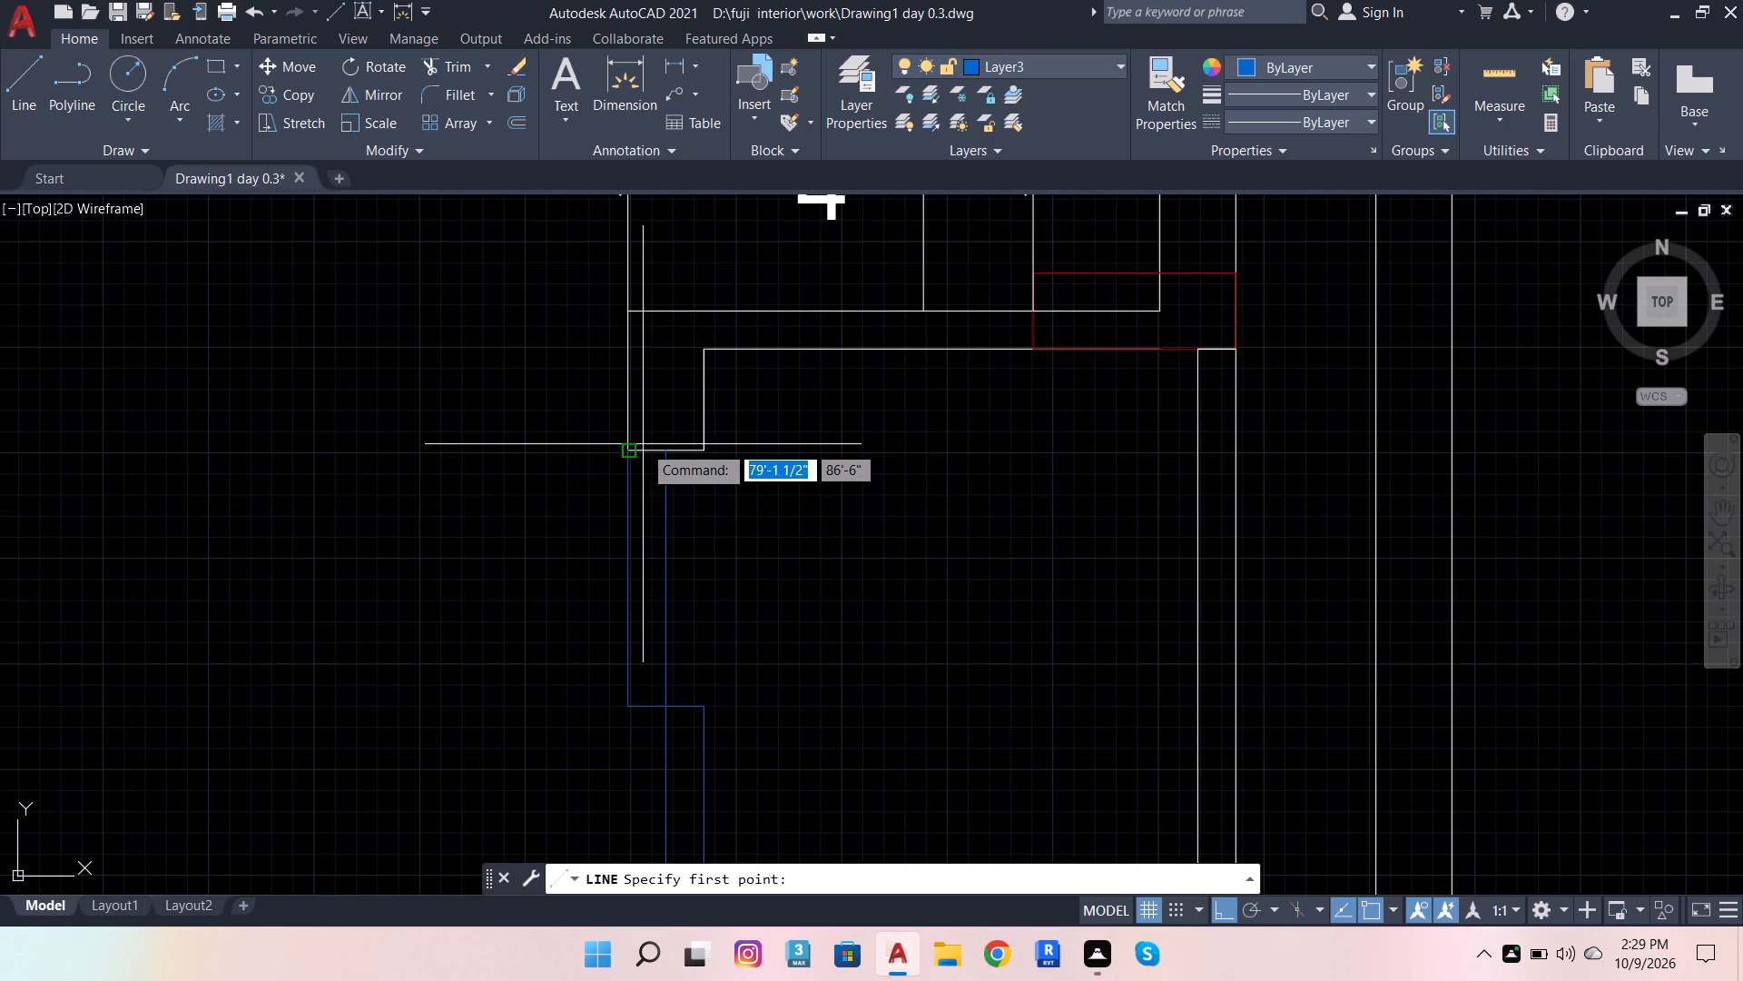
click(626, 451)
click(666, 447)
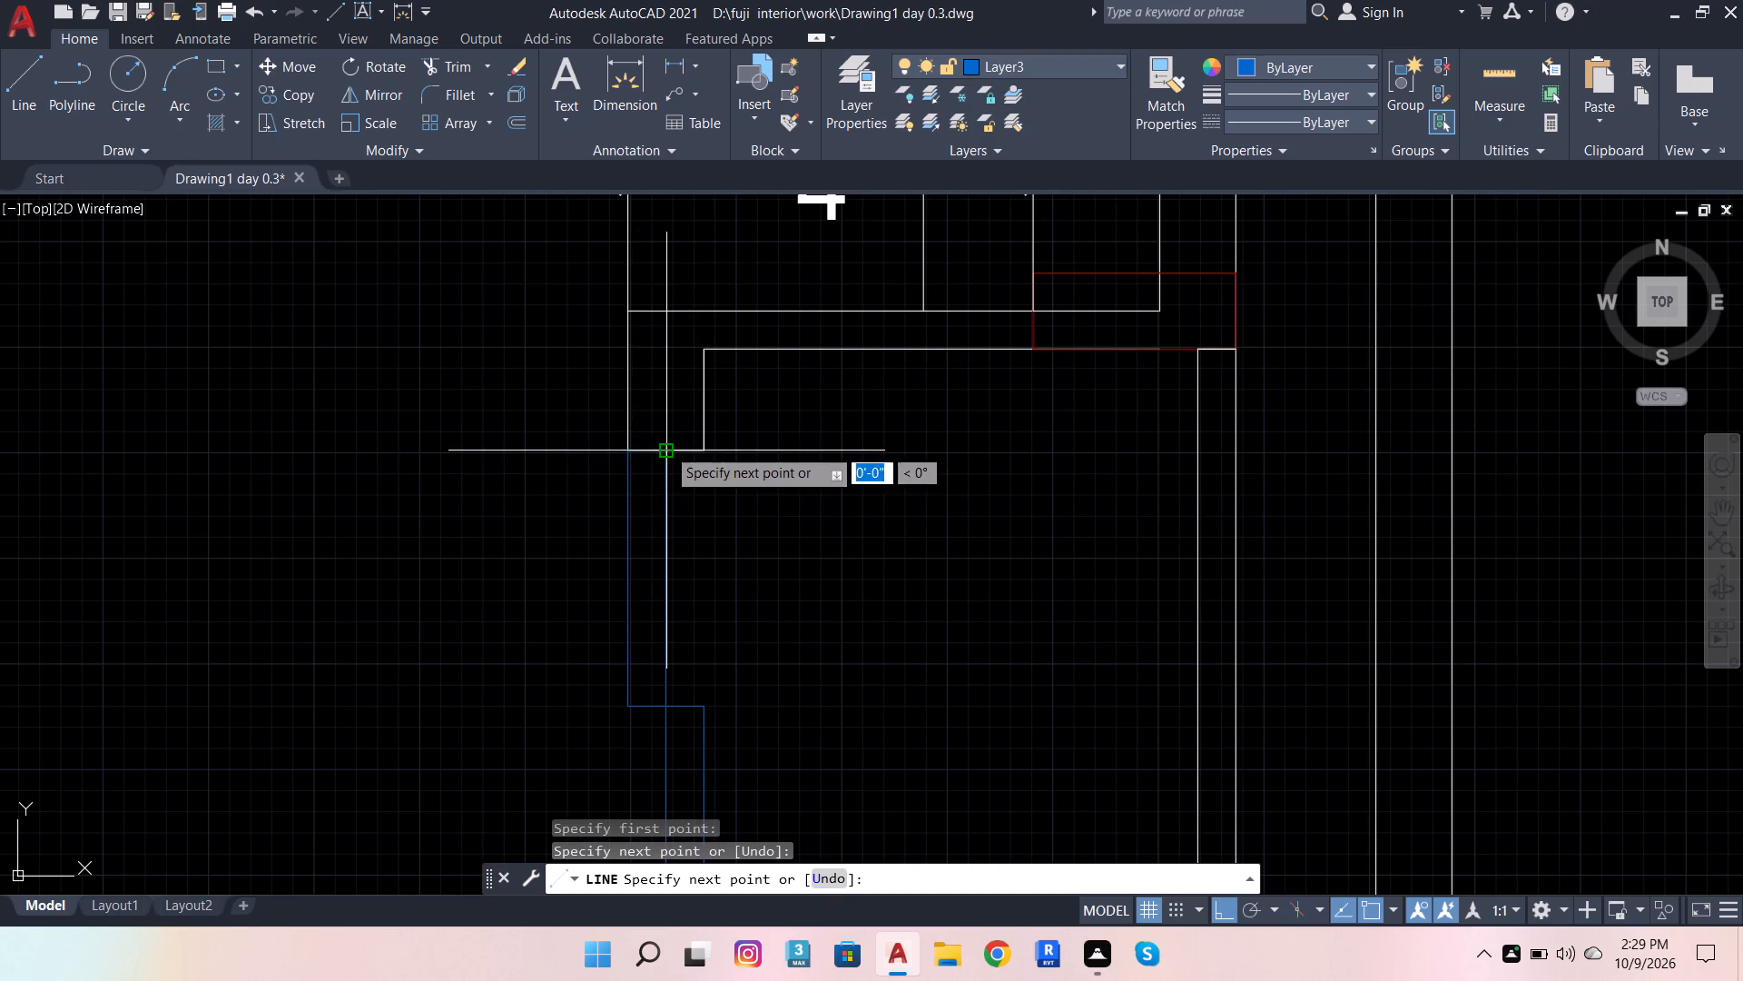
scroll(741, 285, down, 1)
key(space)
Close the lower panel's bottom end with a Layer3 line between its two vertical edges.
scroll(761, 770, up, 2)
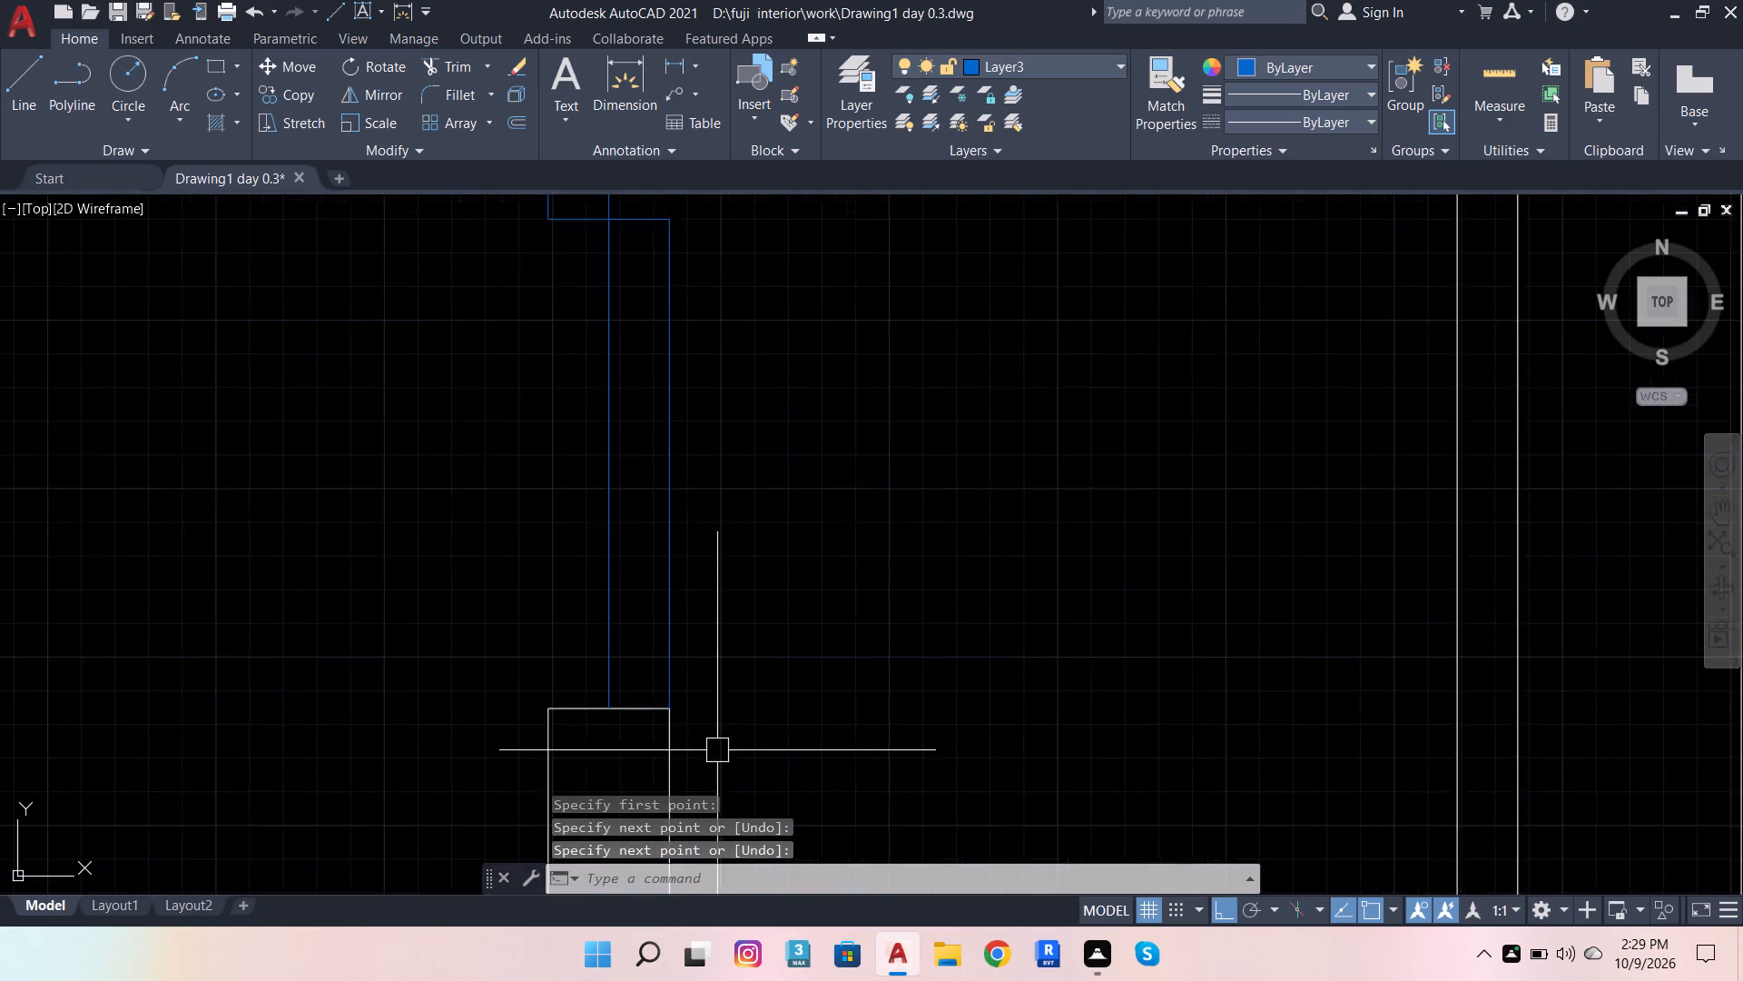
scroll(714, 750, up, 1)
key(space)
click(546, 676)
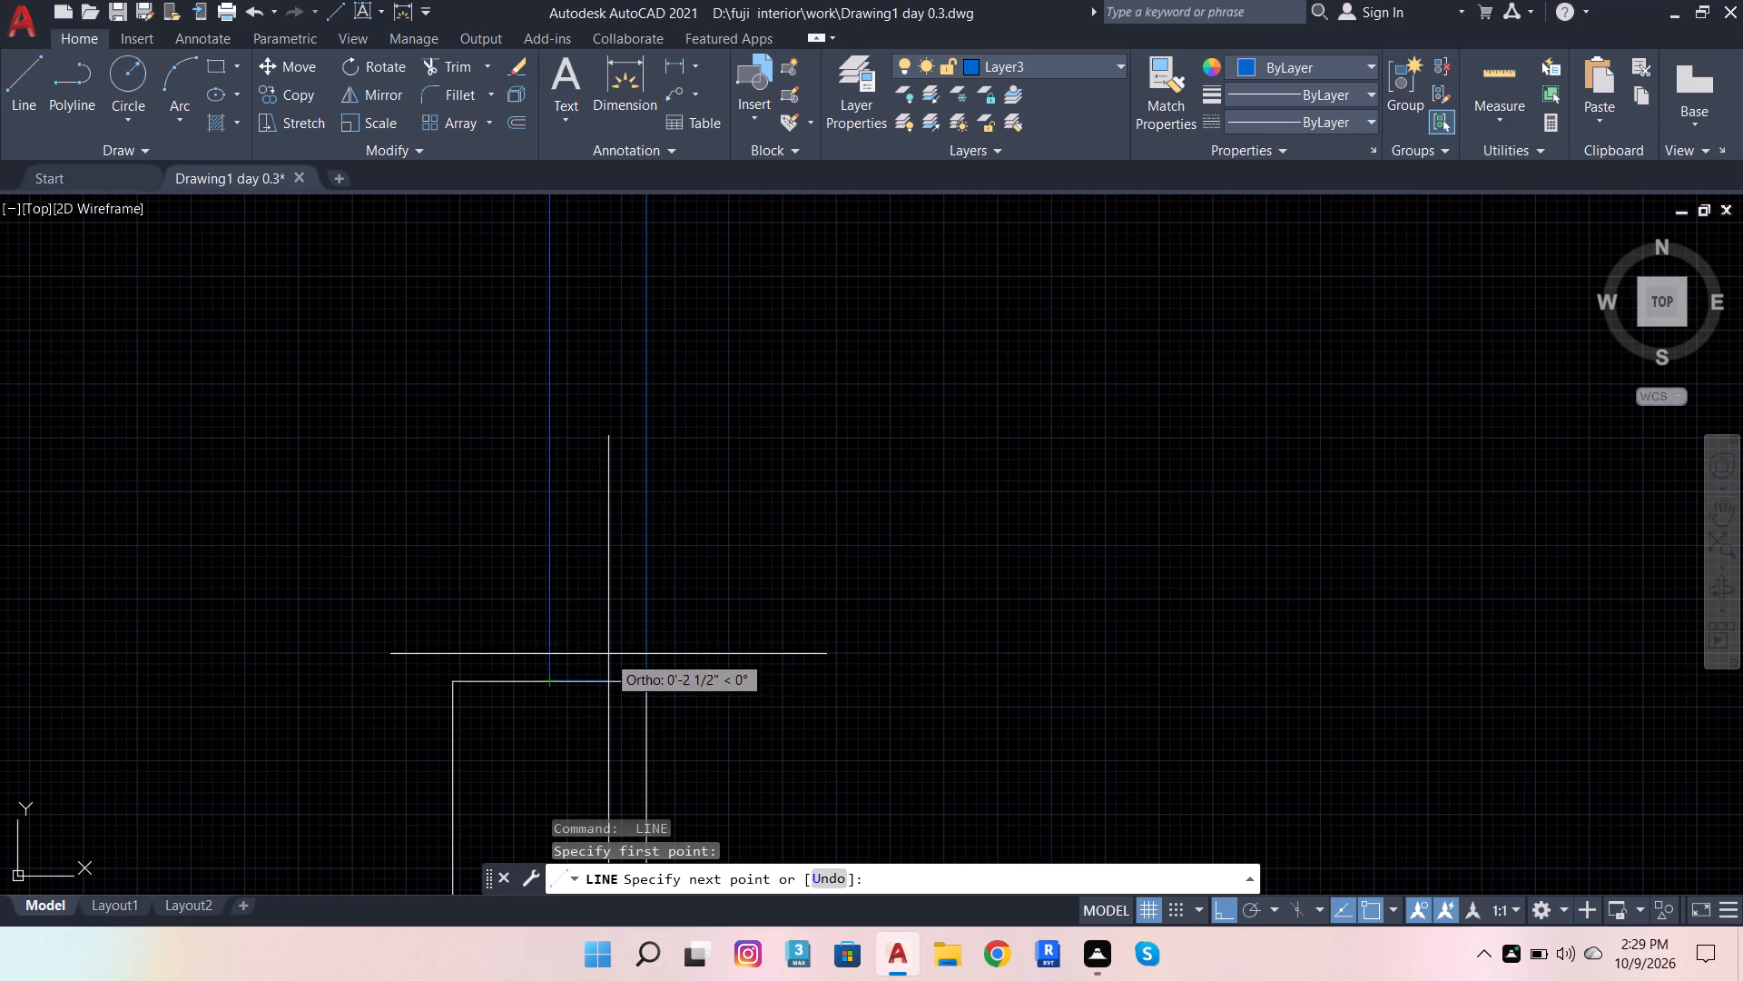
click(641, 686)
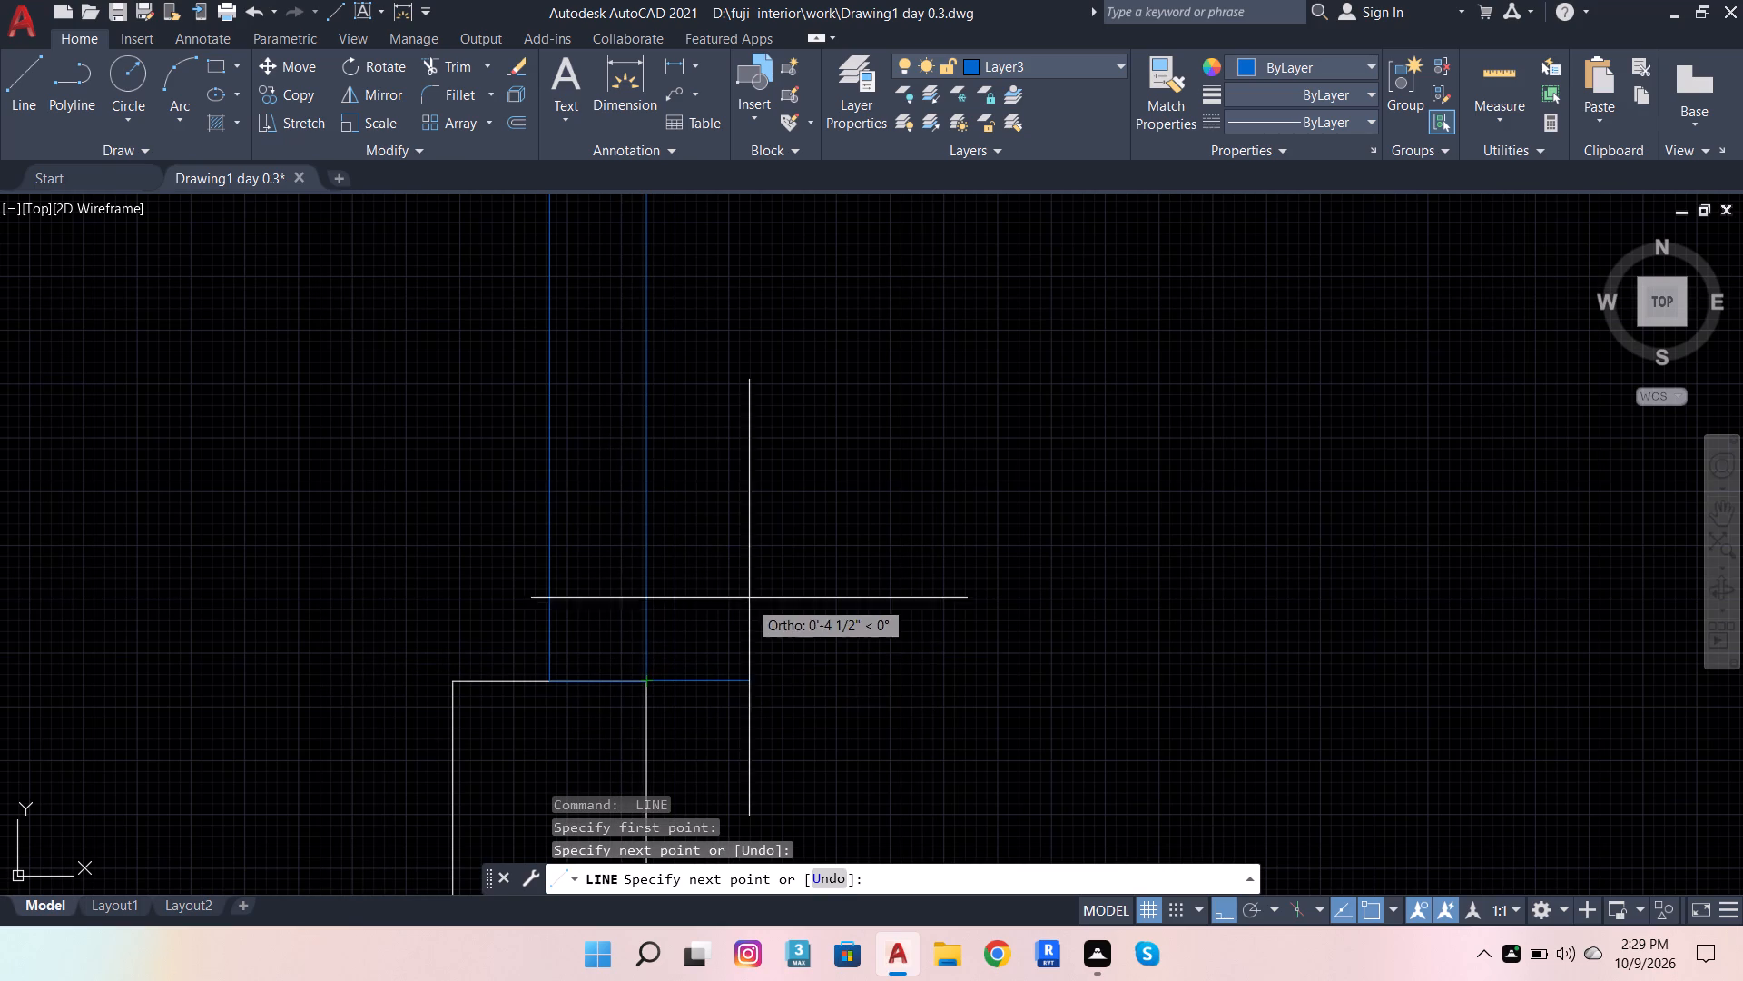
key(space)
scroll(752, 574, down, 6)
scroll(693, 531, down, 2)
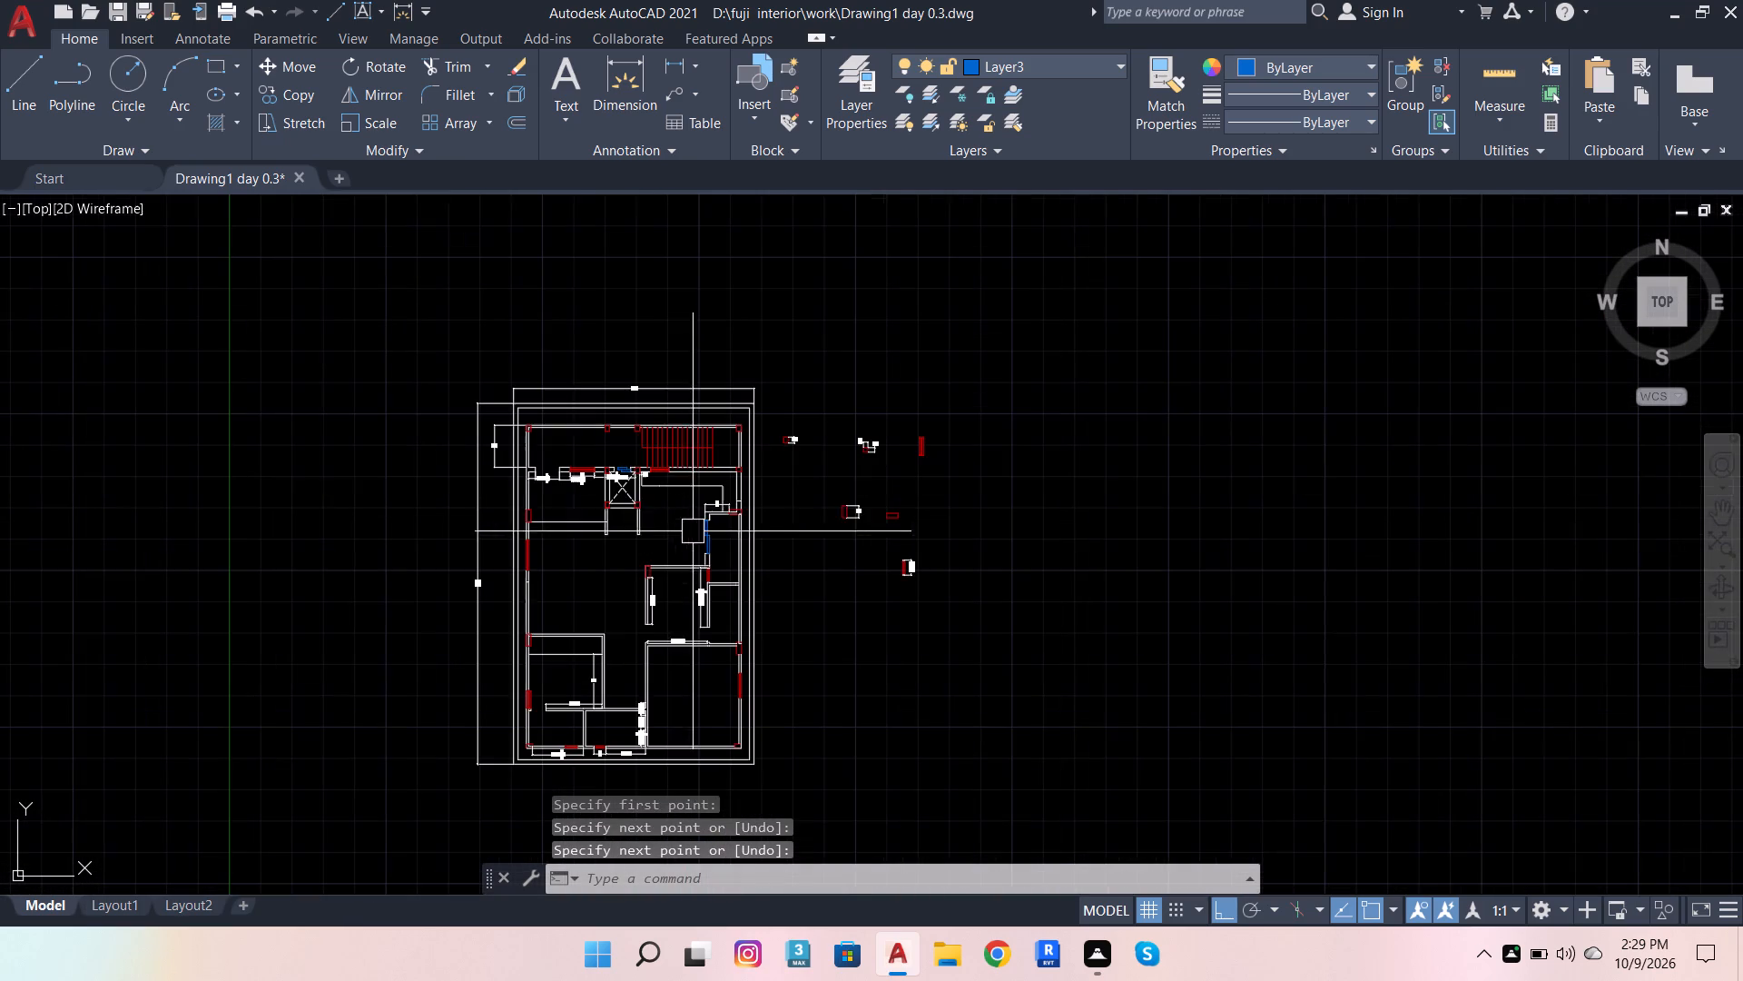
key(Escape)
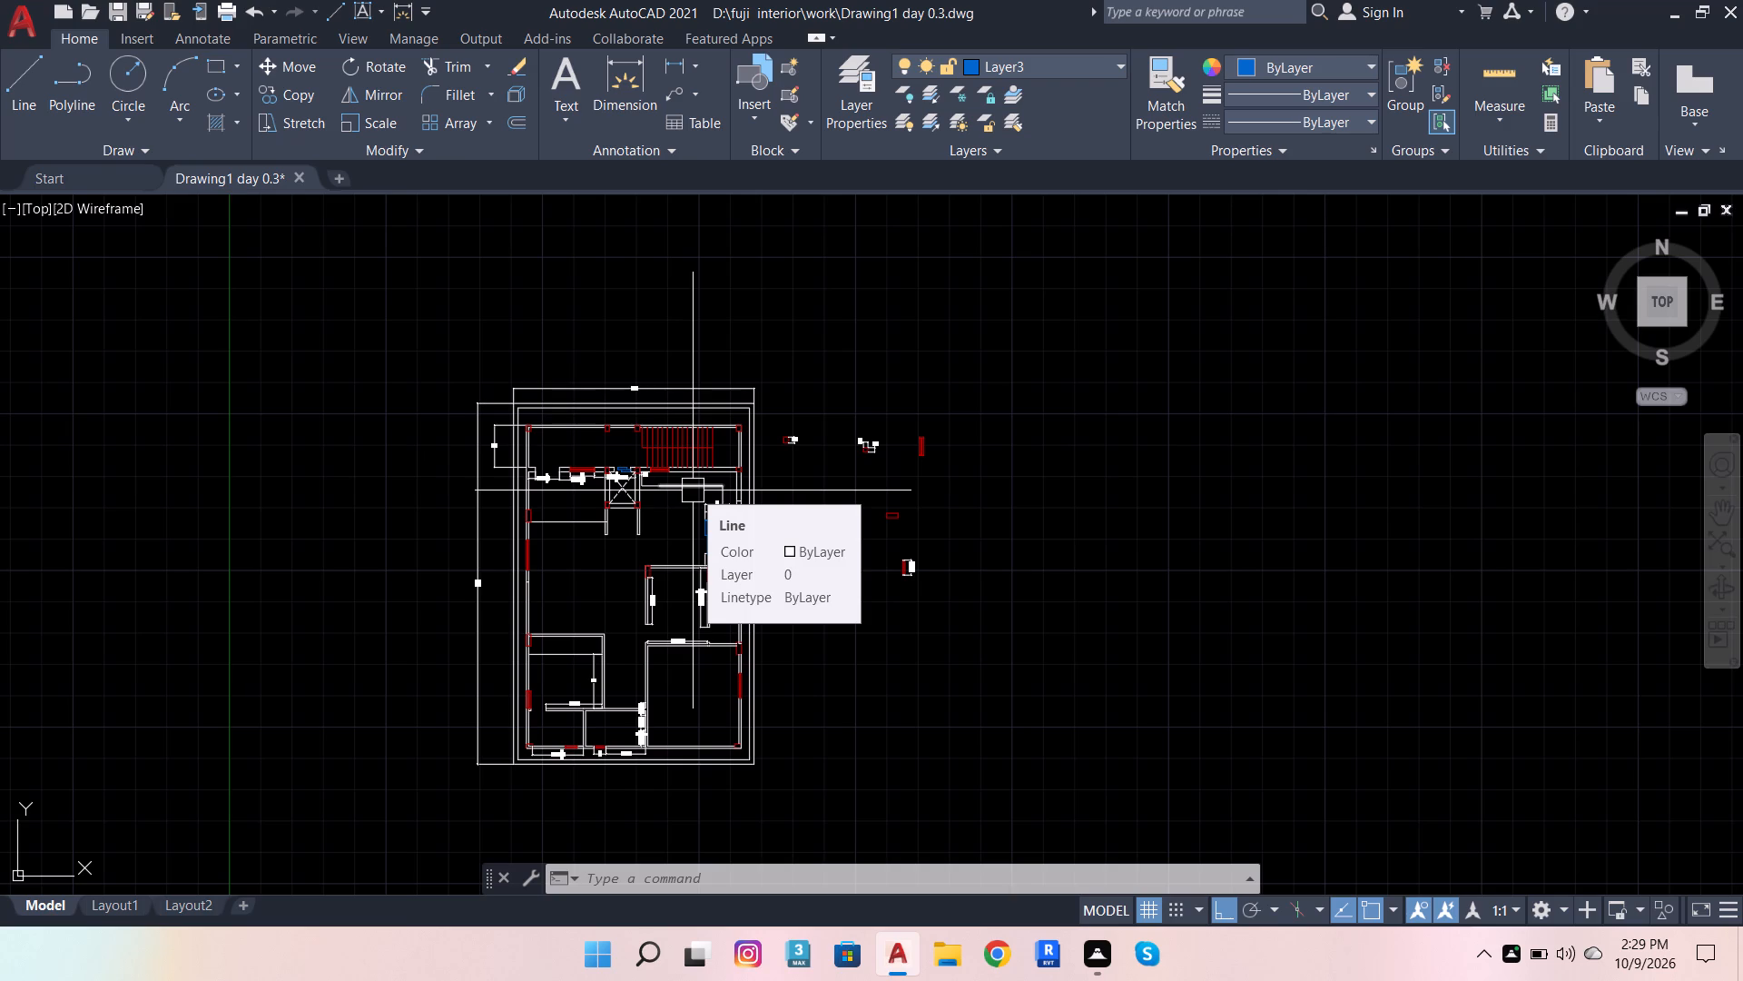
Delete the loose window and column pieces with their dimensions from the empty area east of the floor plan.
scroll(785, 558, down, 2)
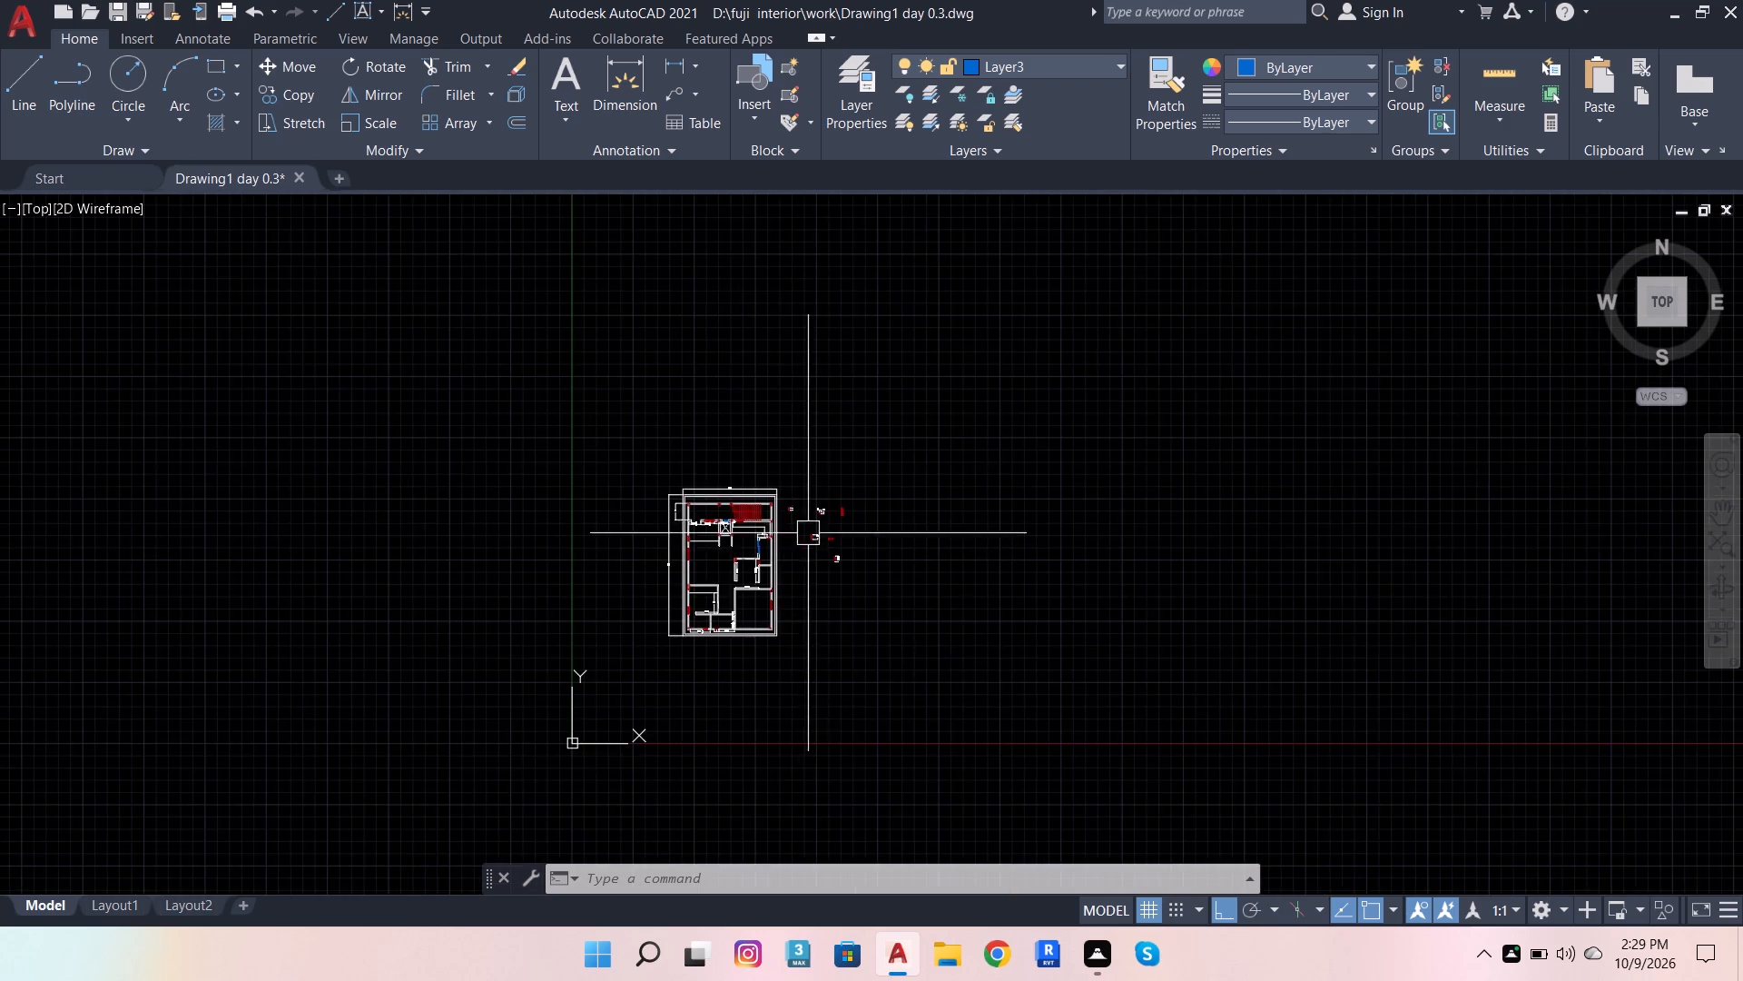
scroll(817, 512, up, 3)
click(684, 415)
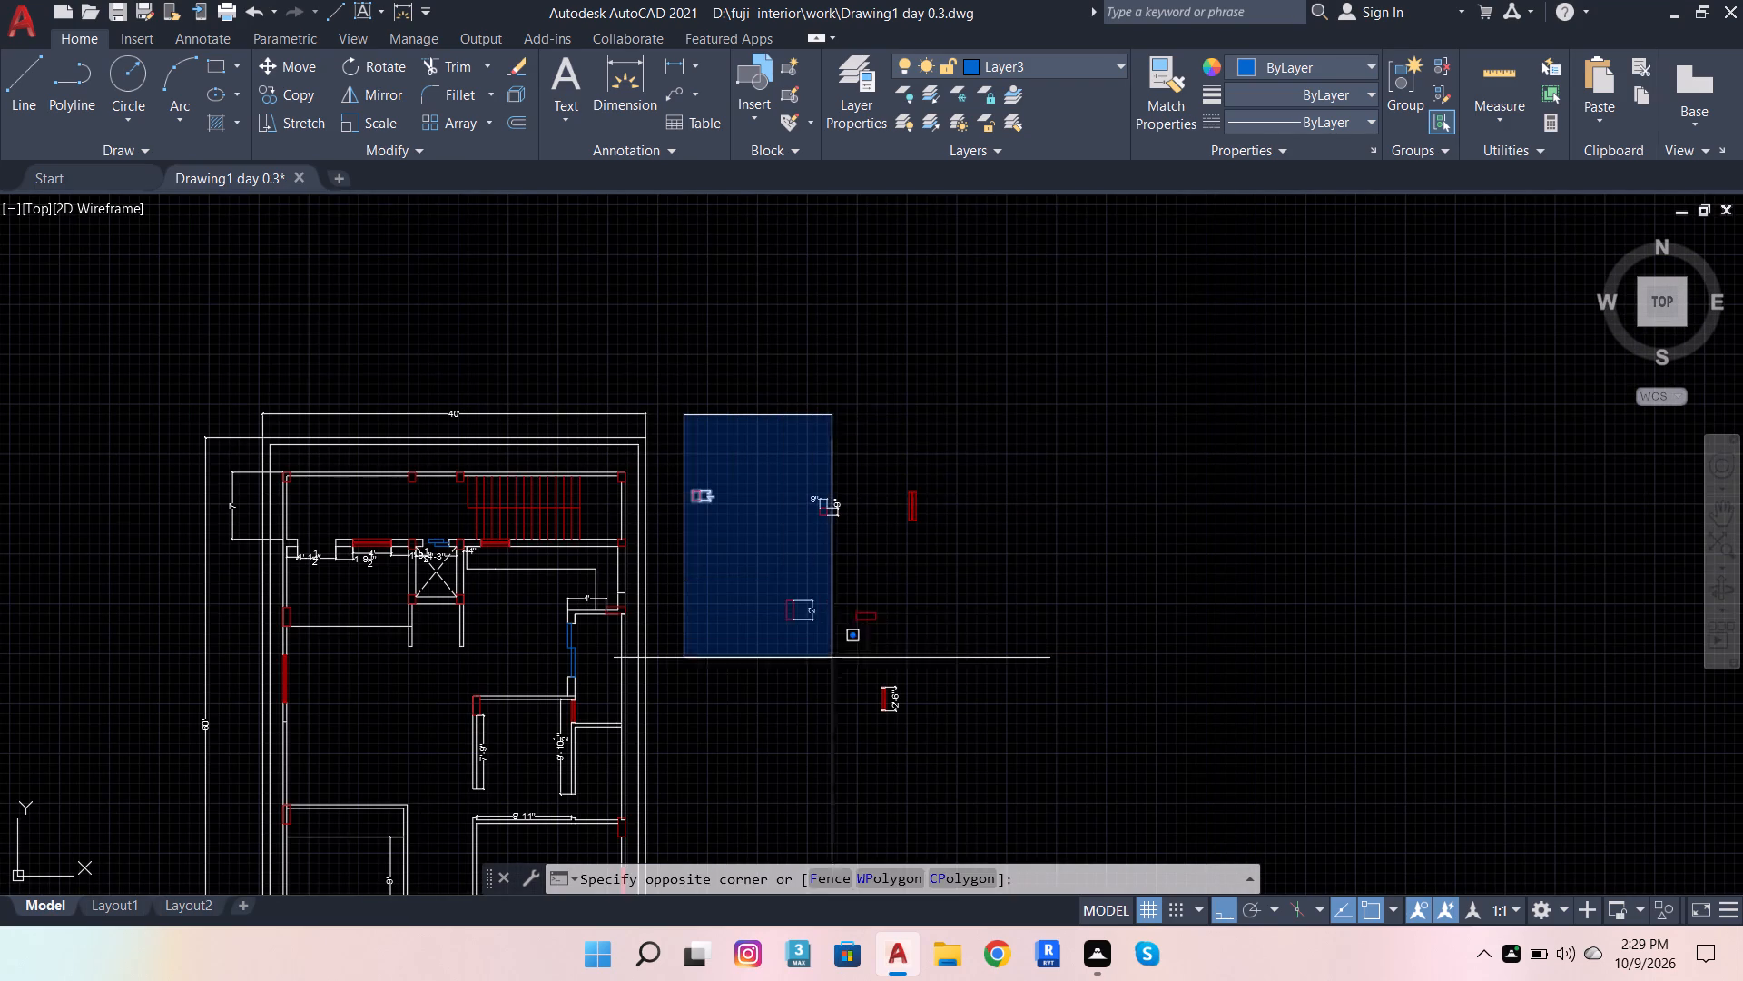
click(1000, 758)
scroll(811, 719, up, 5)
scroll(861, 661, down, 3)
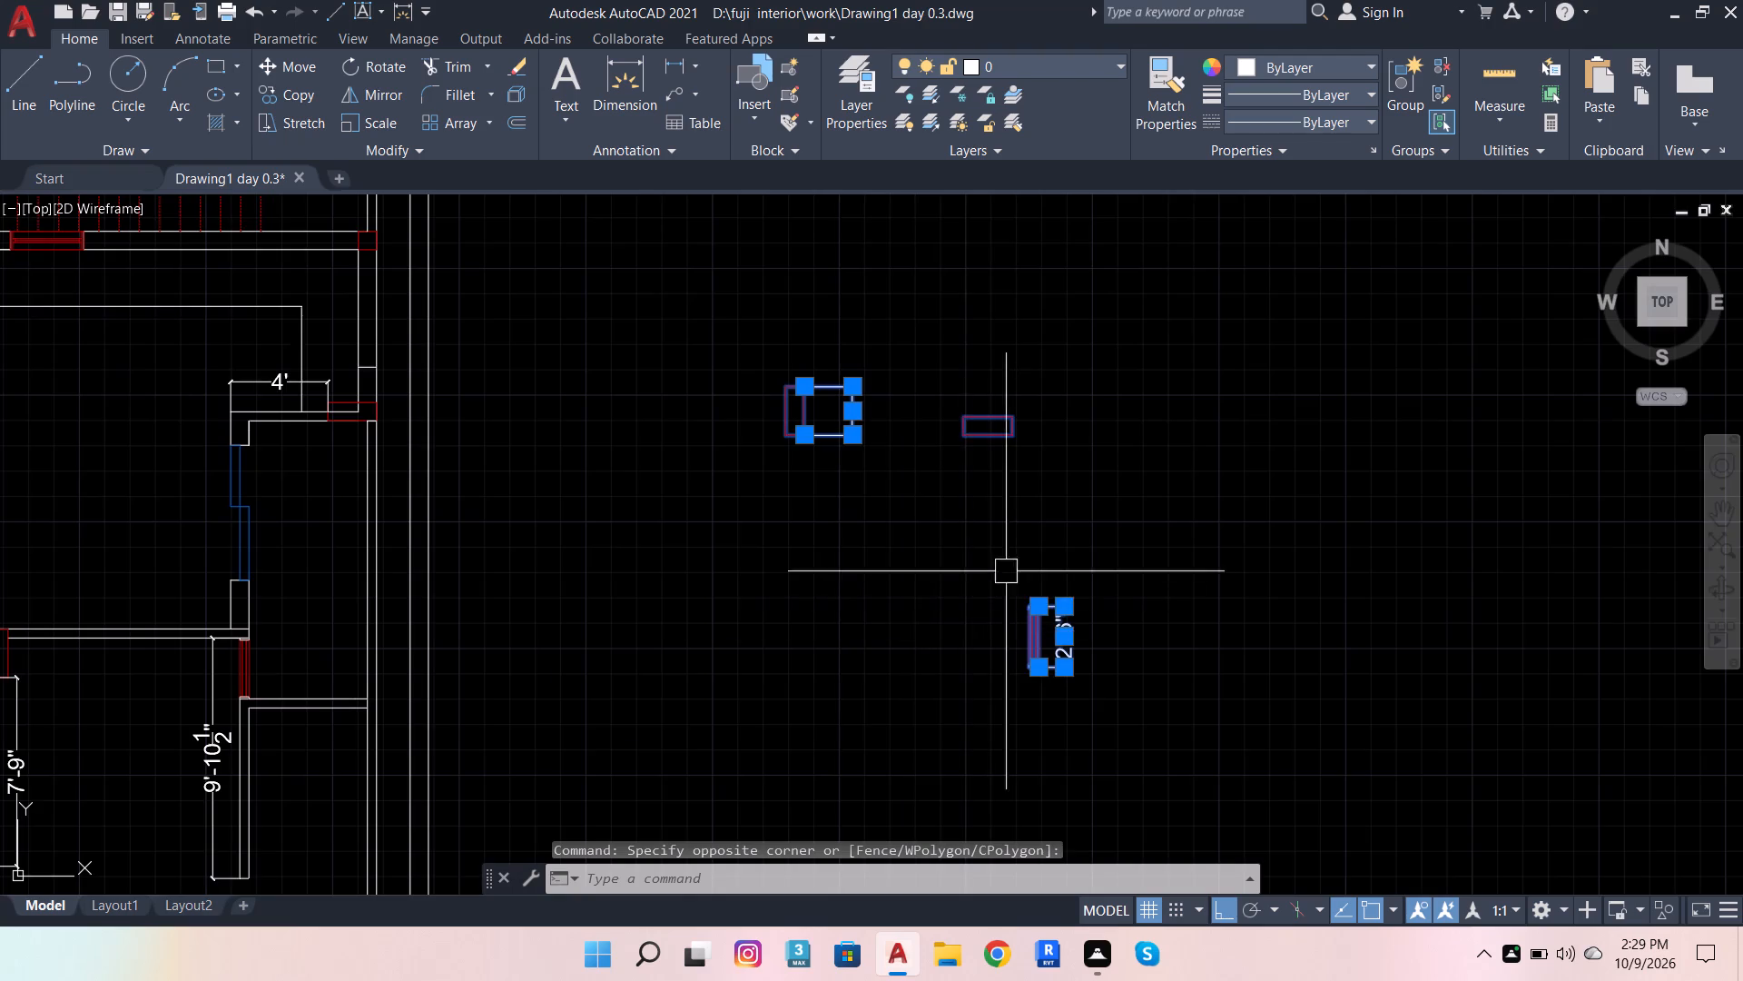
scroll(1005, 747, down, 2)
key(Delete)
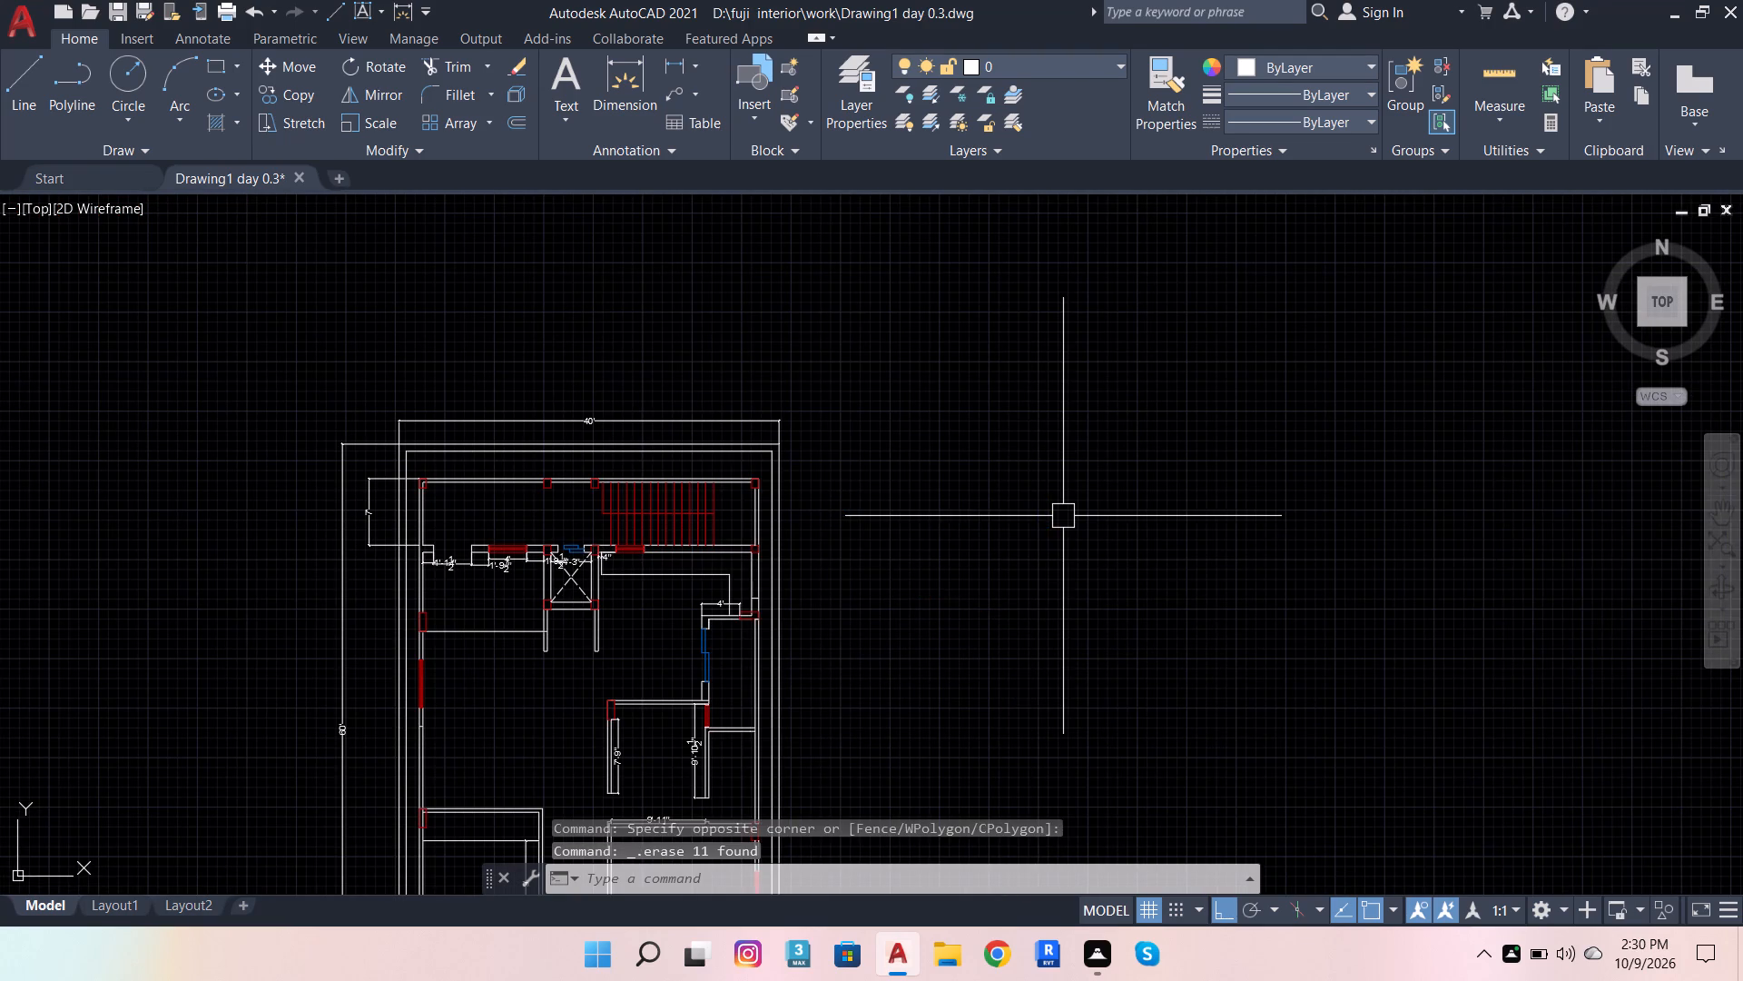
Delete the 4' dimension across the wall opening near the plan's upper-left corner and the adjoining 1'-1 1/2" dimension.
scroll(625, 431, up, 1)
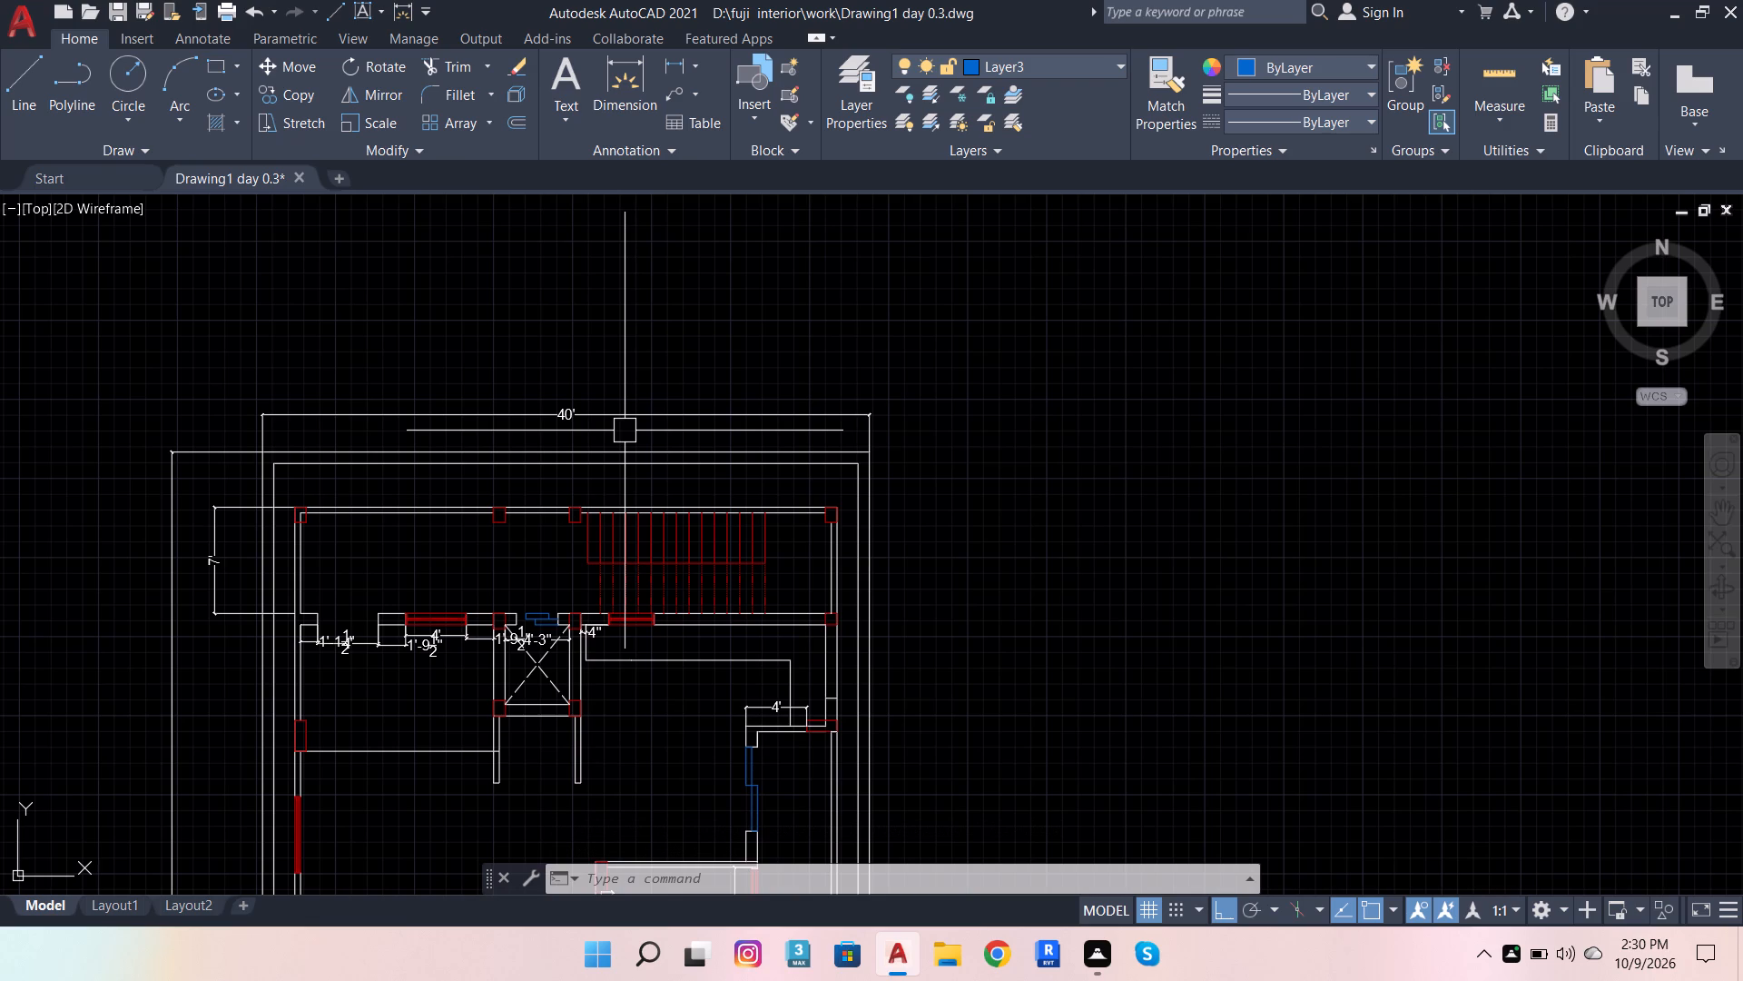
scroll(855, 339, down, 2)
scroll(666, 415, up, 2)
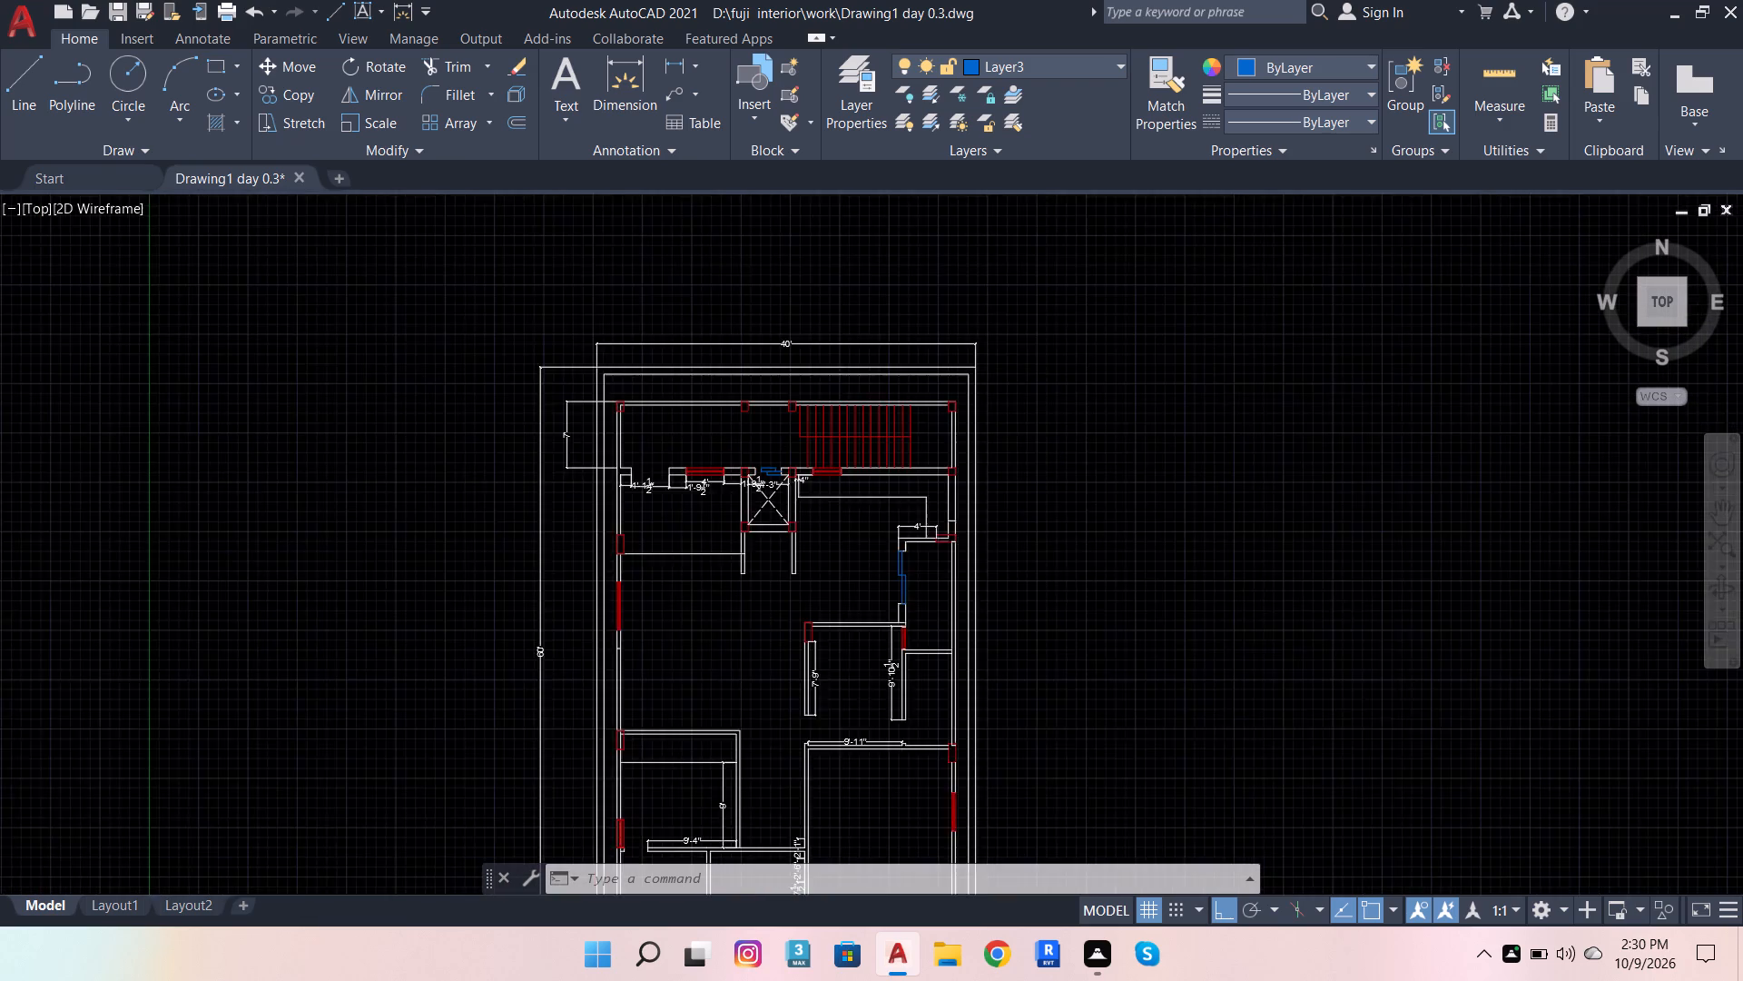
scroll(666, 415, up, 1)
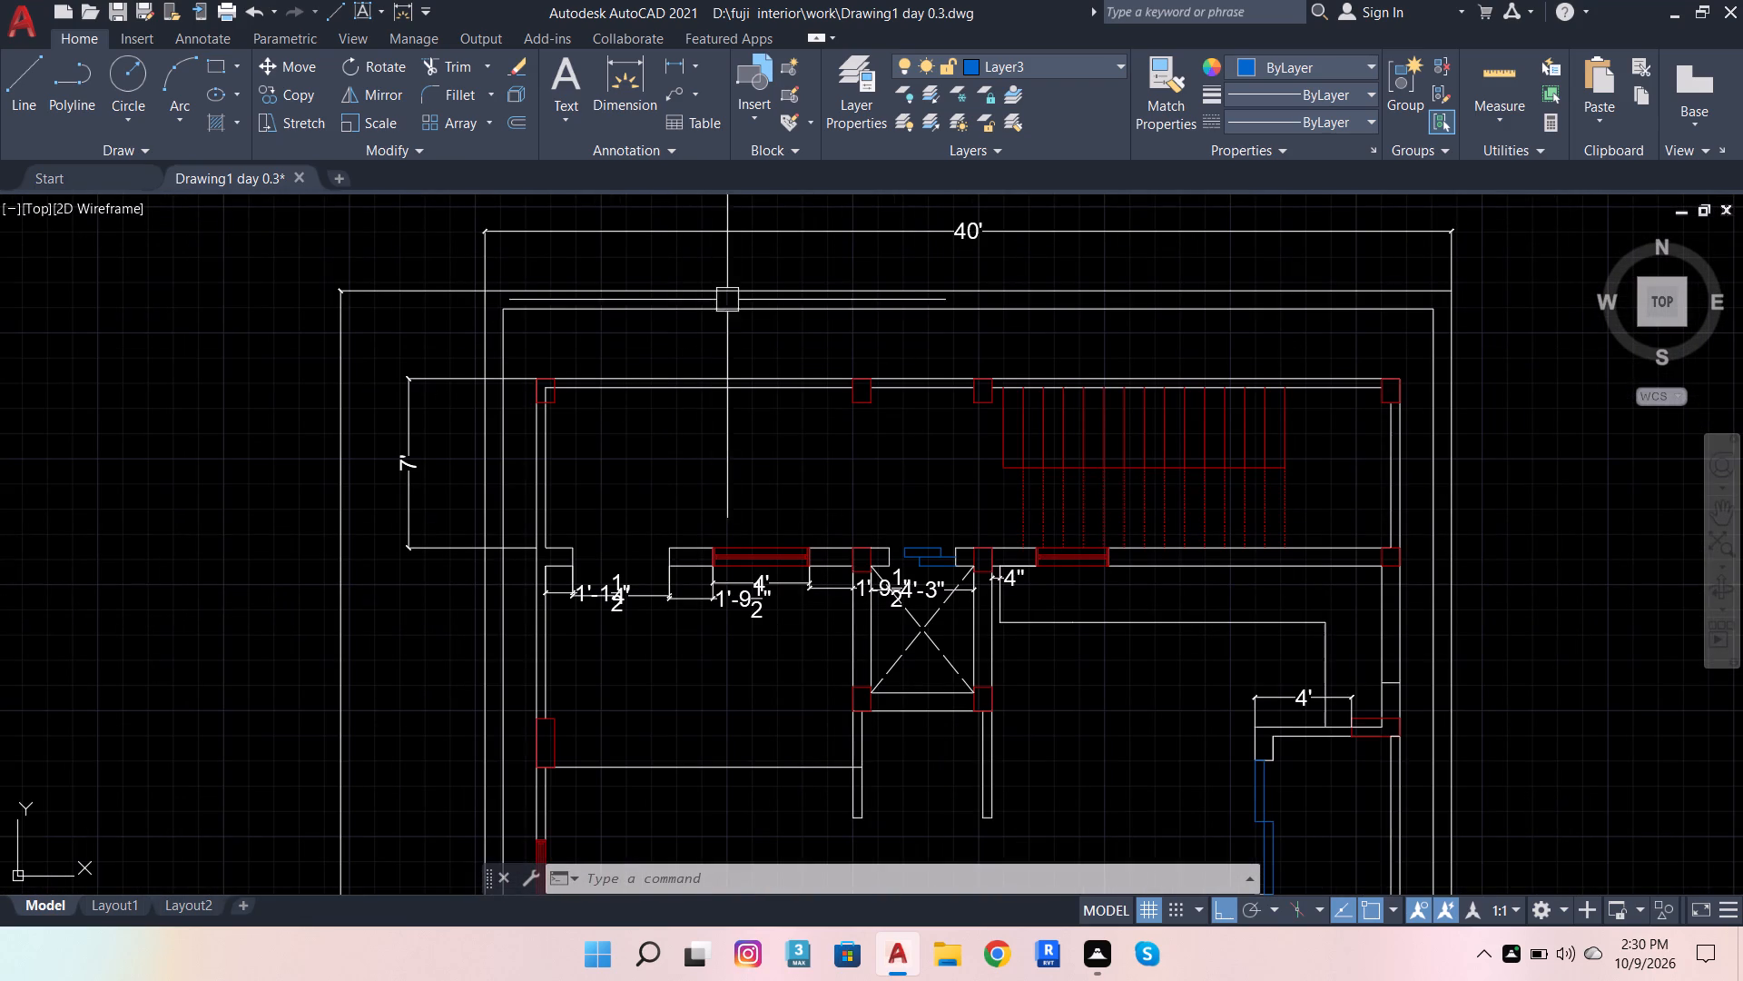
scroll(734, 307, down, 1)
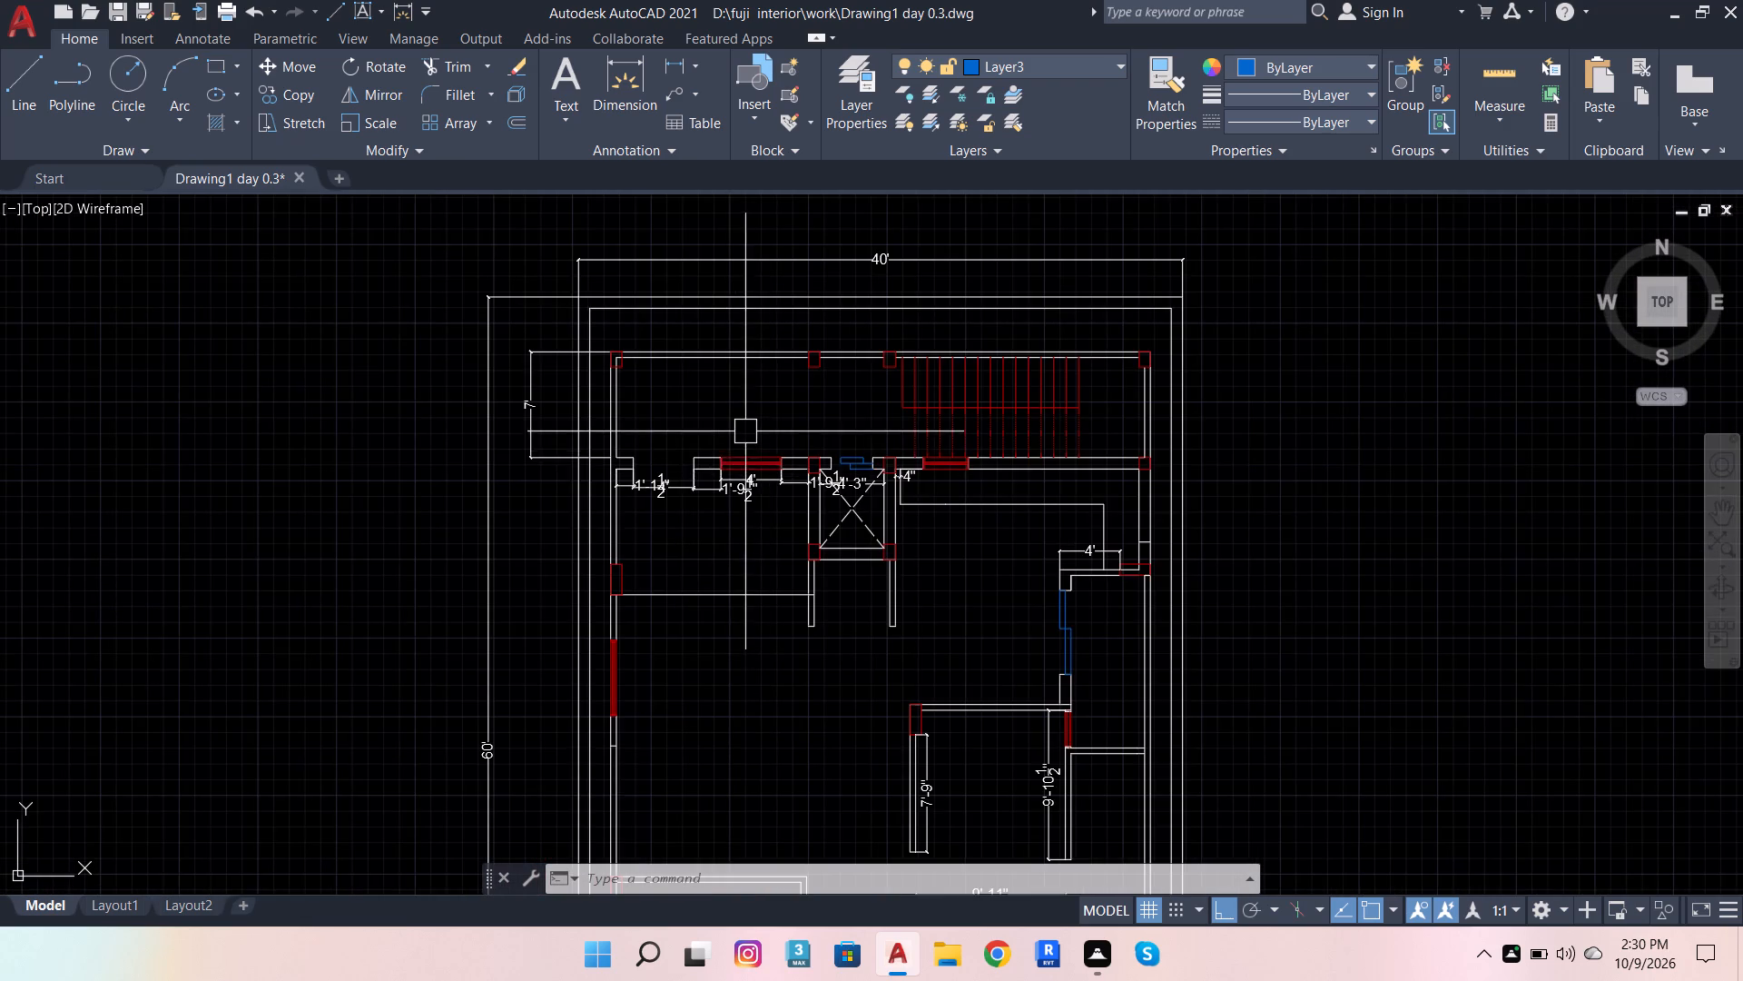
scroll(745, 431, up, 1)
scroll(628, 506, up, 5)
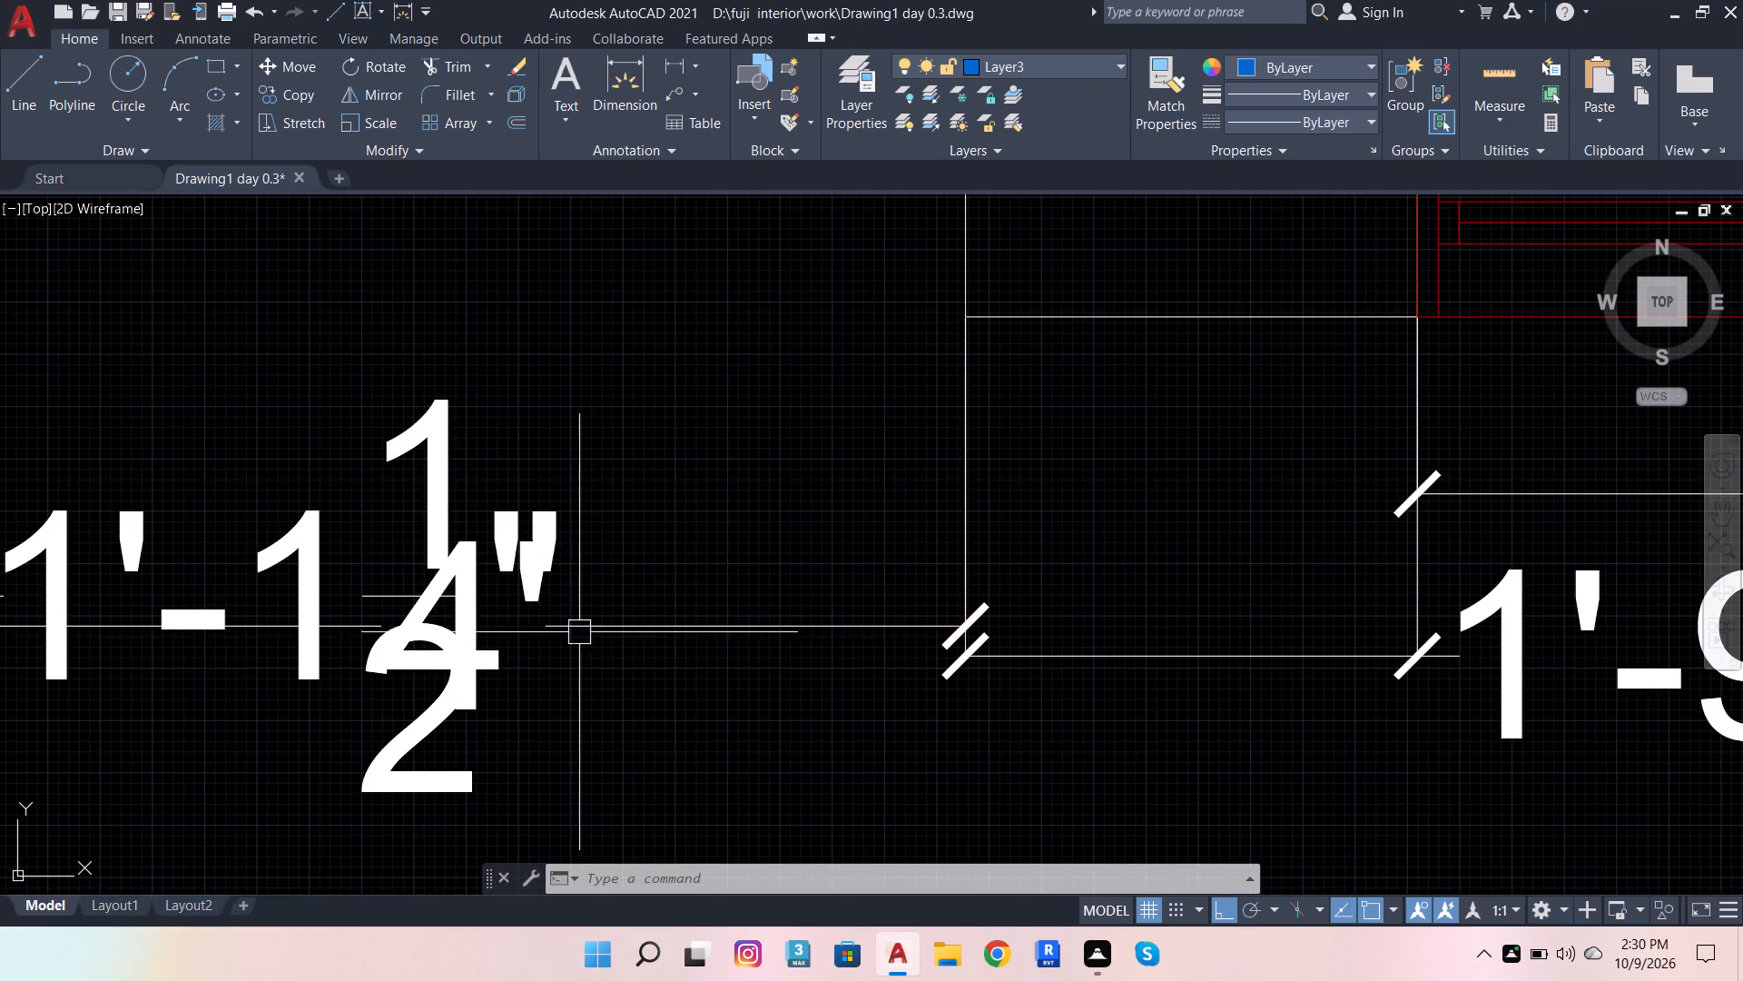
click(585, 645)
click(625, 601)
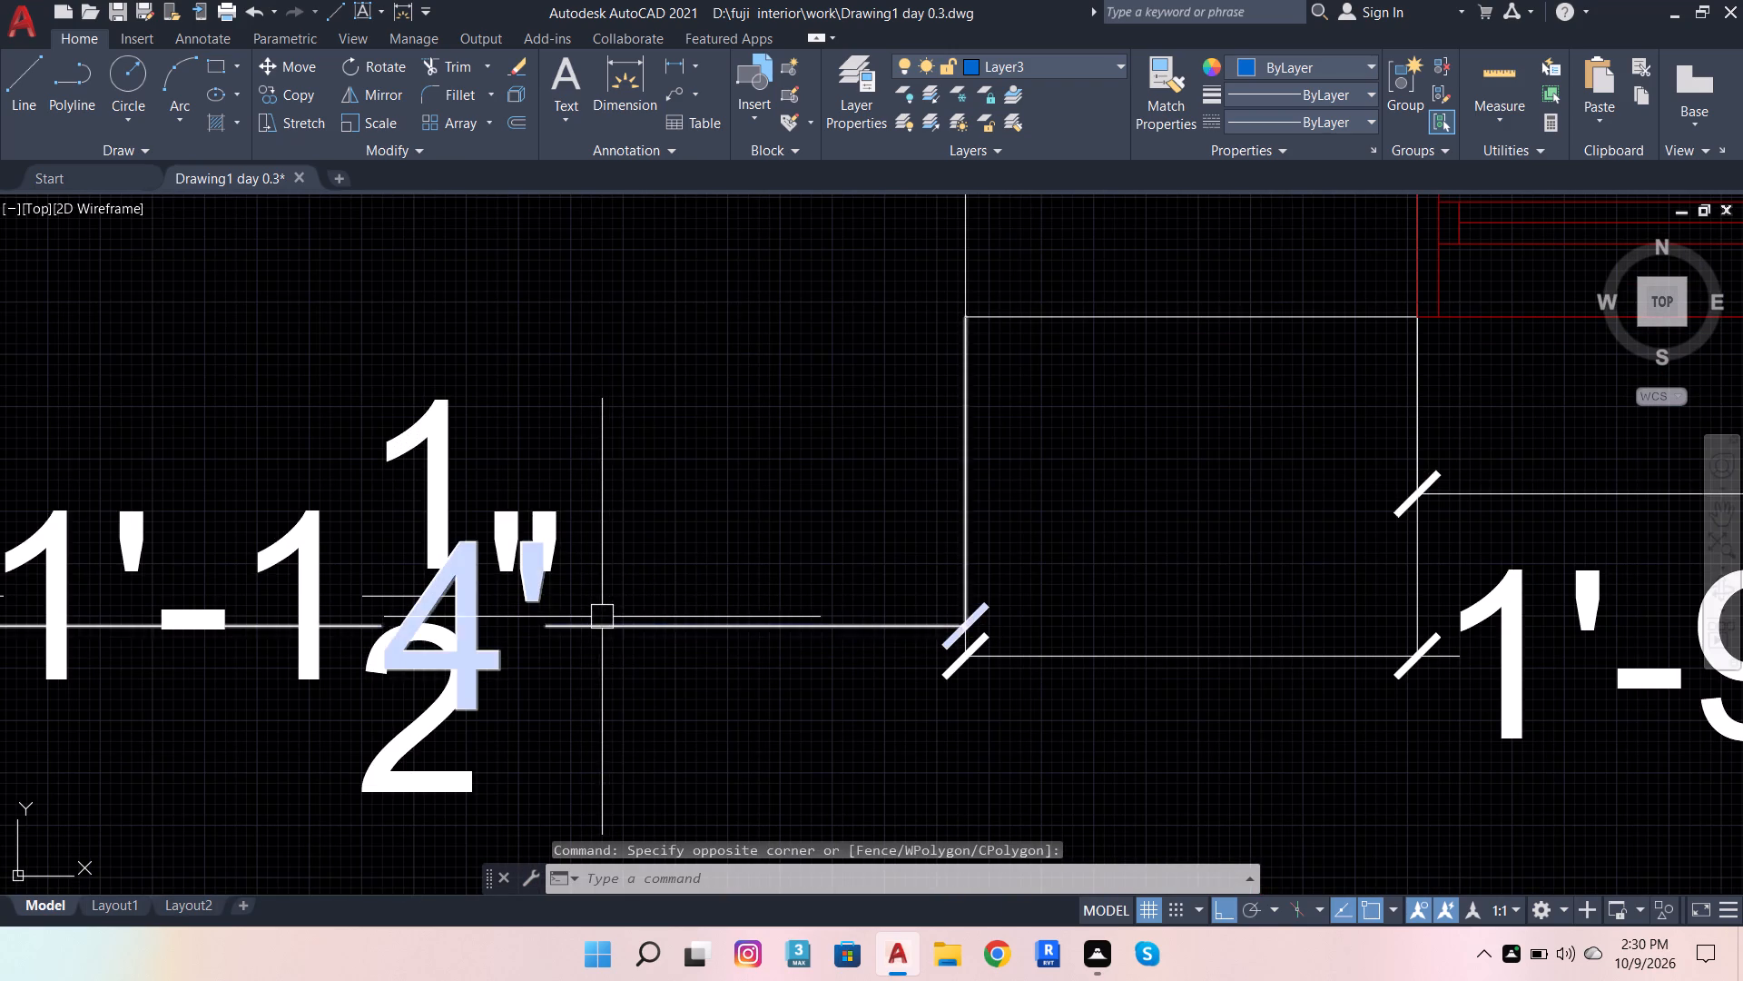
click(602, 617)
key(Delete)
scroll(755, 484, down, 3)
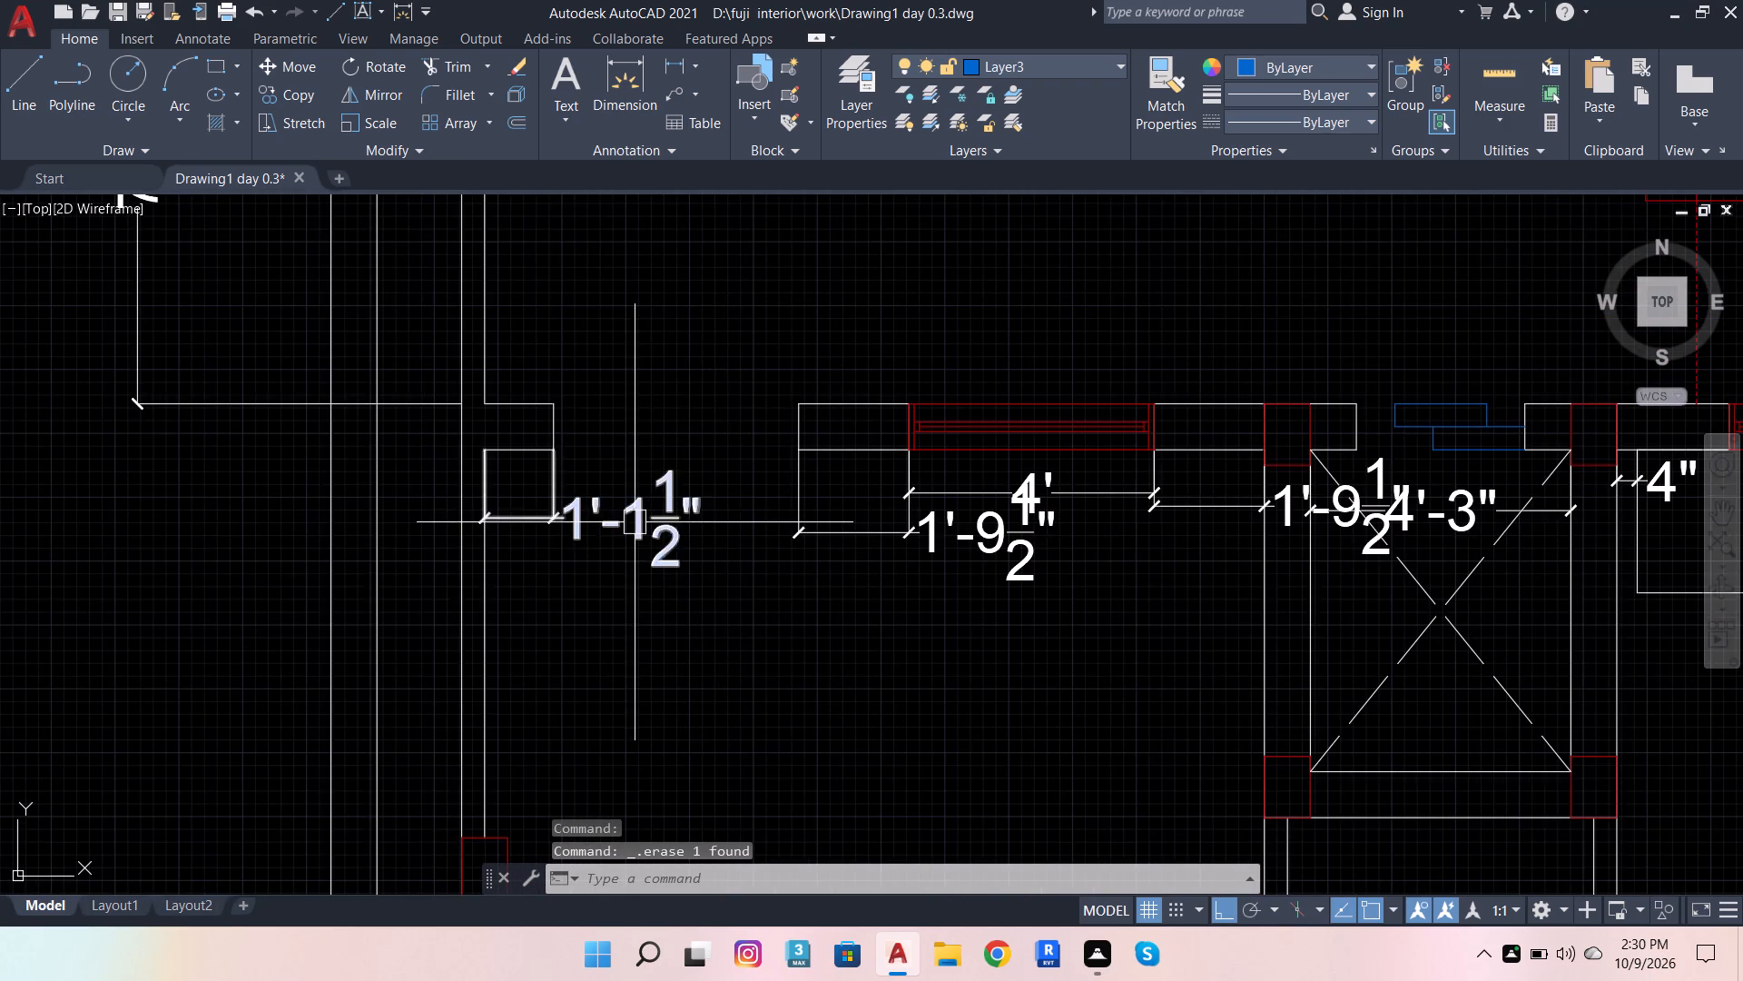
scroll(635, 522, up, 2)
click(630, 522)
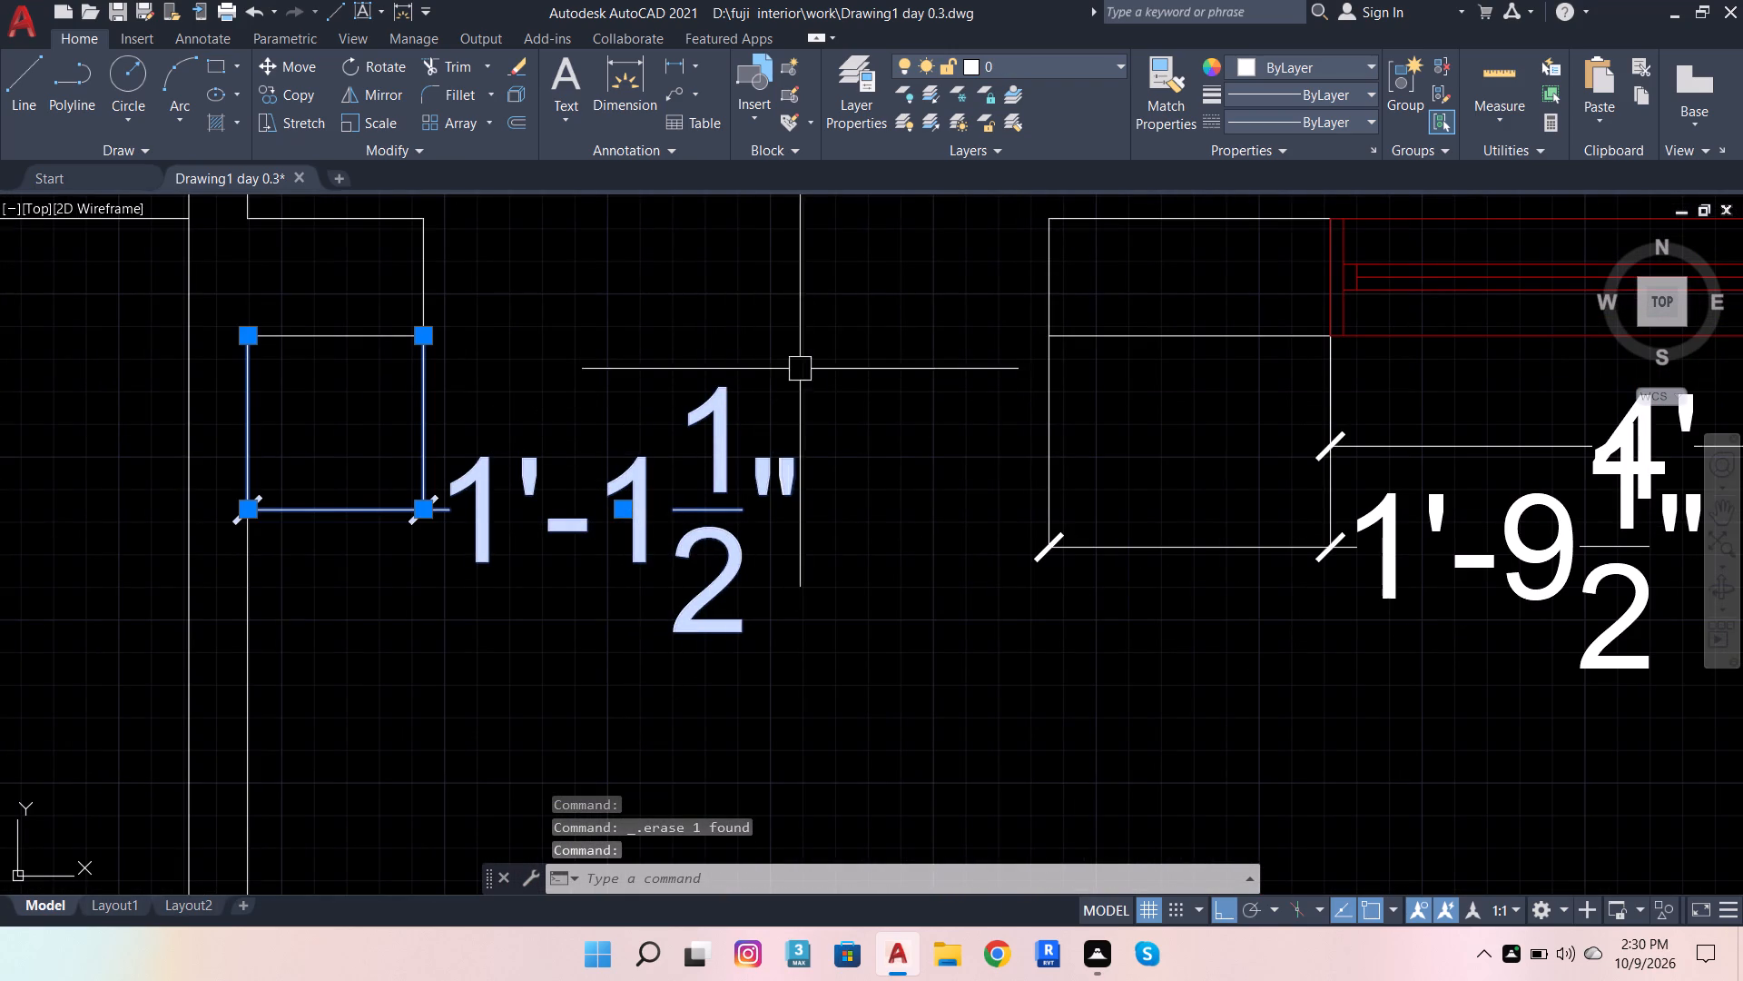
key(Delete)
Make layer 0 the current layer.
scroll(785, 428, down, 3)
scroll(624, 475, down, 4)
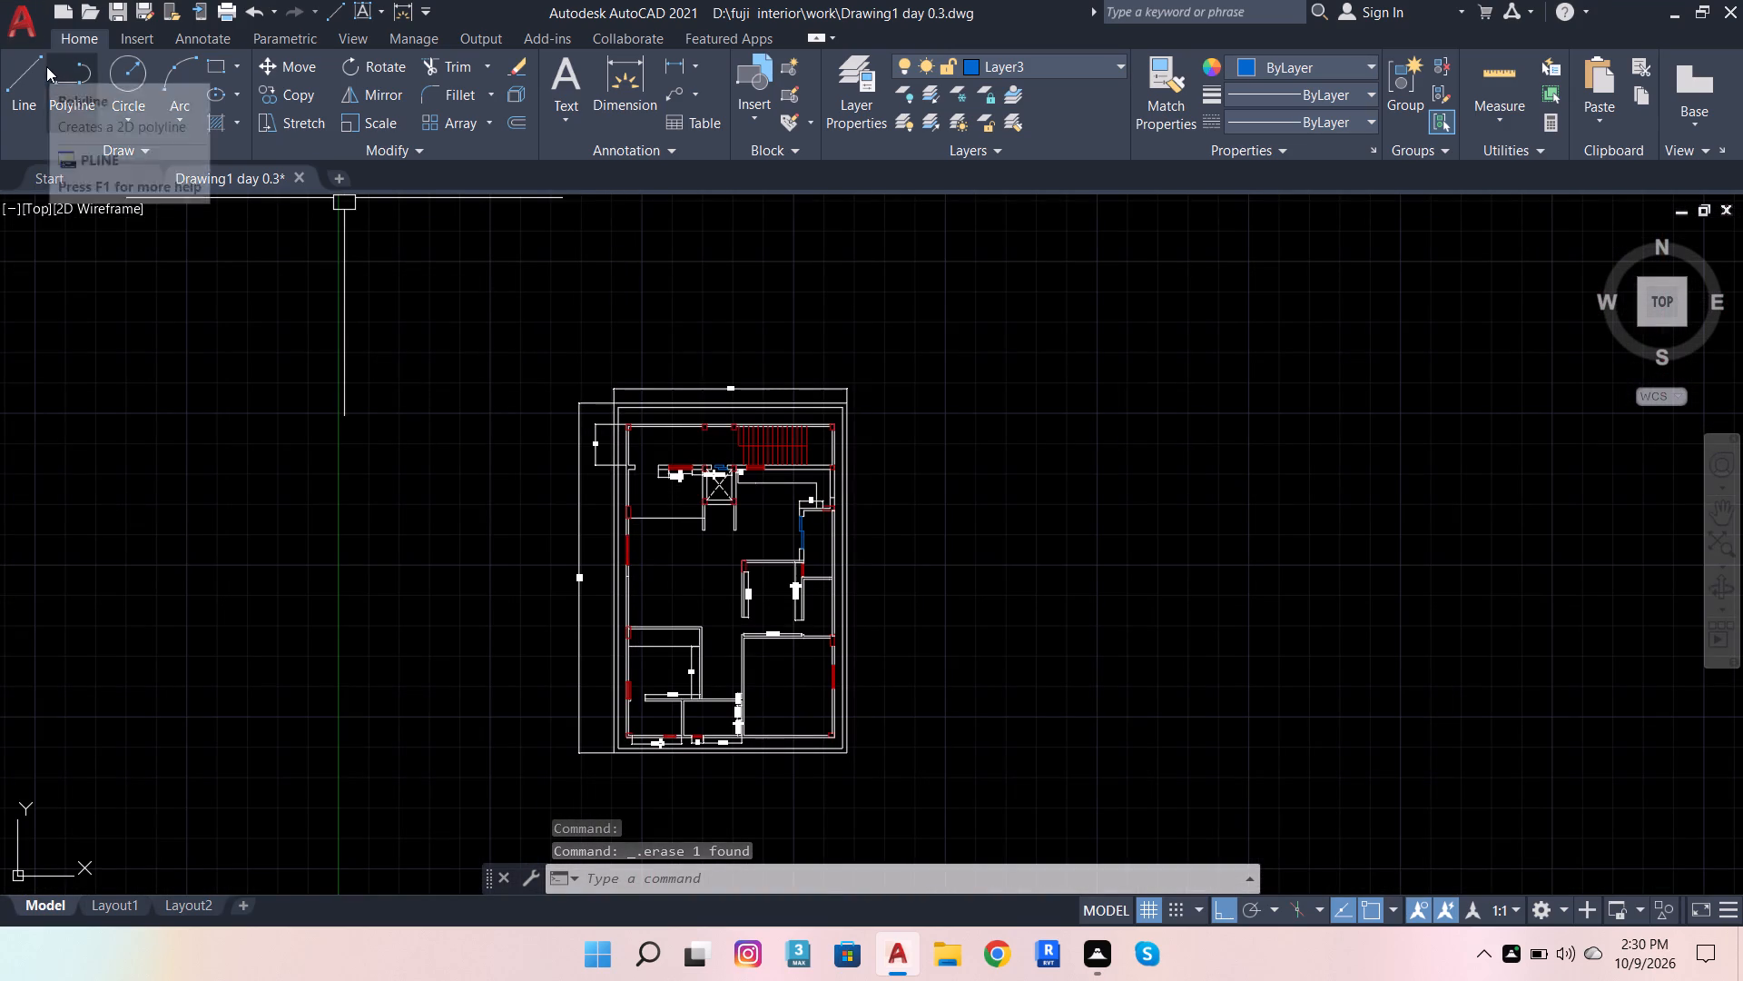
click(1019, 58)
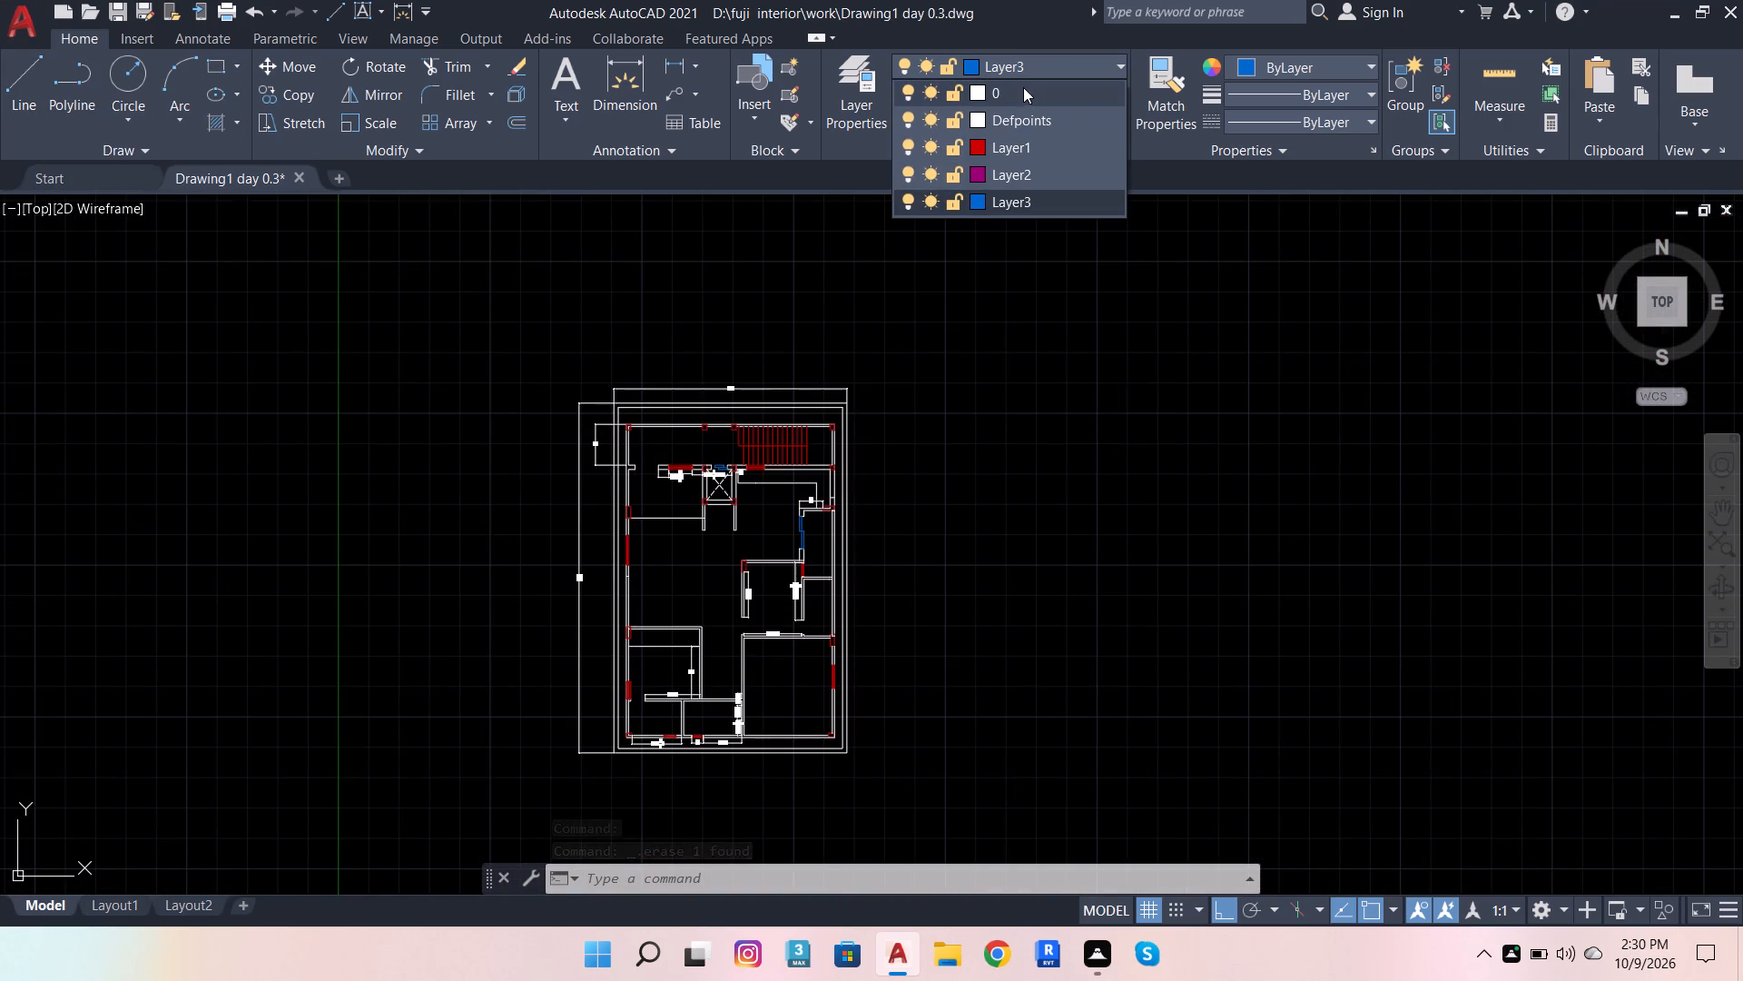
click(1023, 88)
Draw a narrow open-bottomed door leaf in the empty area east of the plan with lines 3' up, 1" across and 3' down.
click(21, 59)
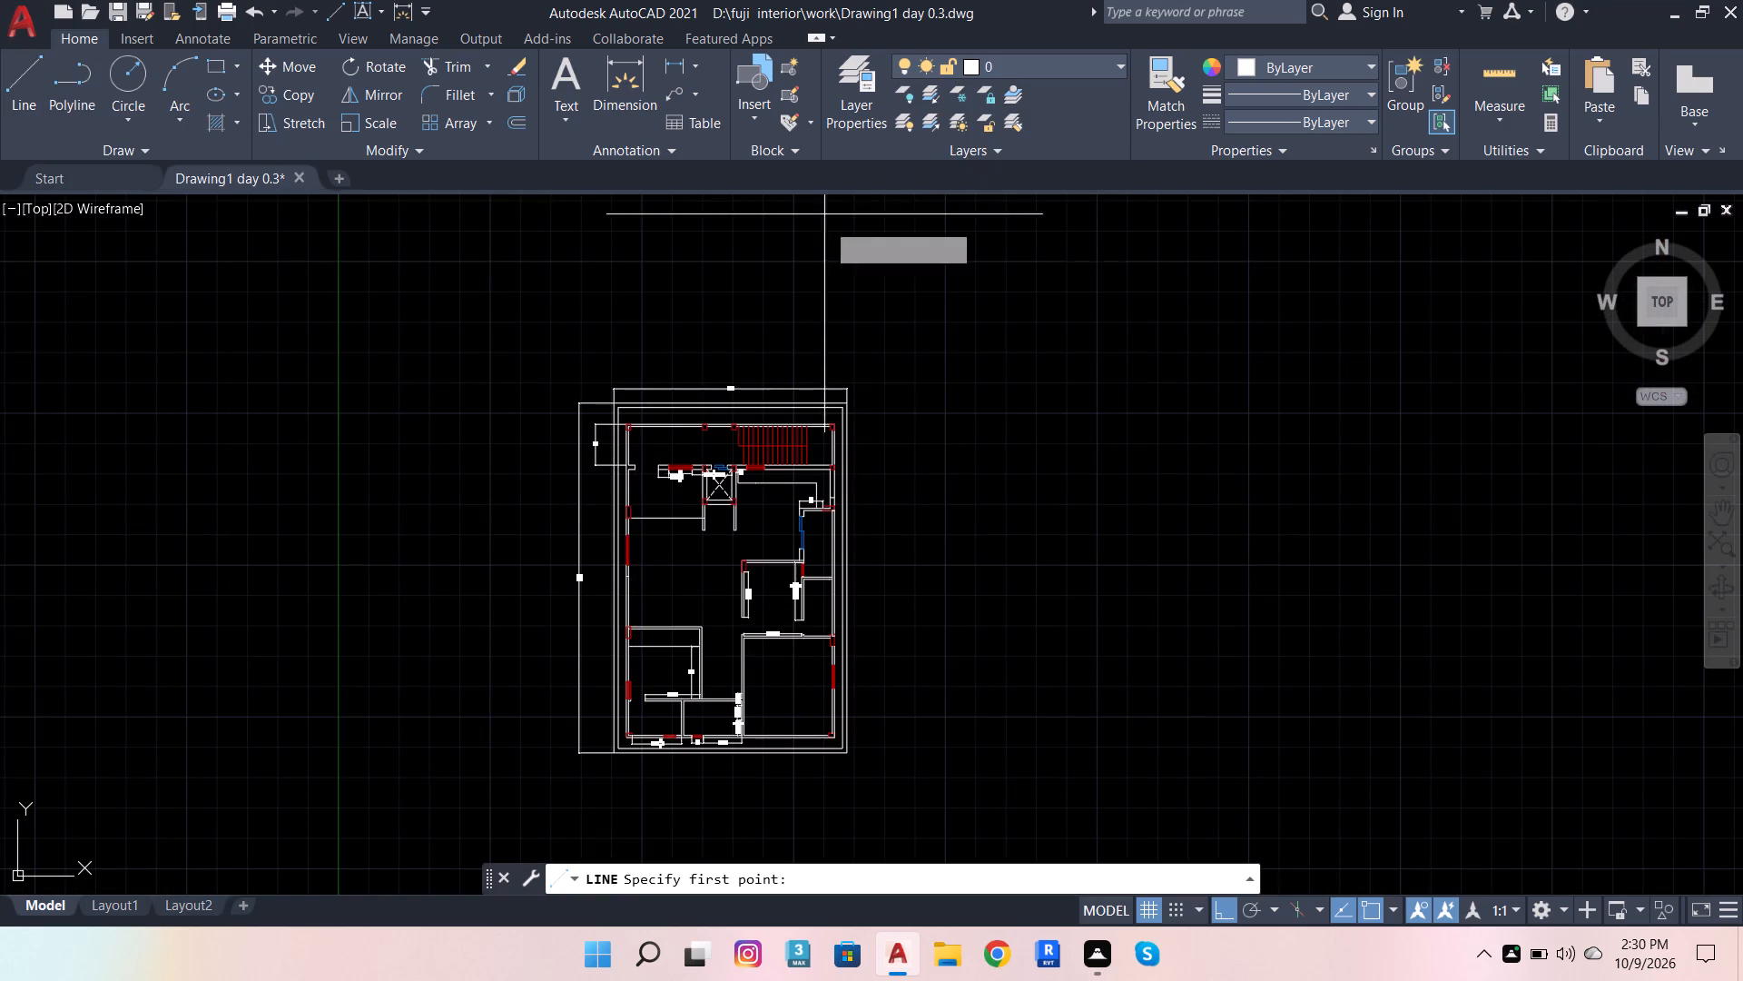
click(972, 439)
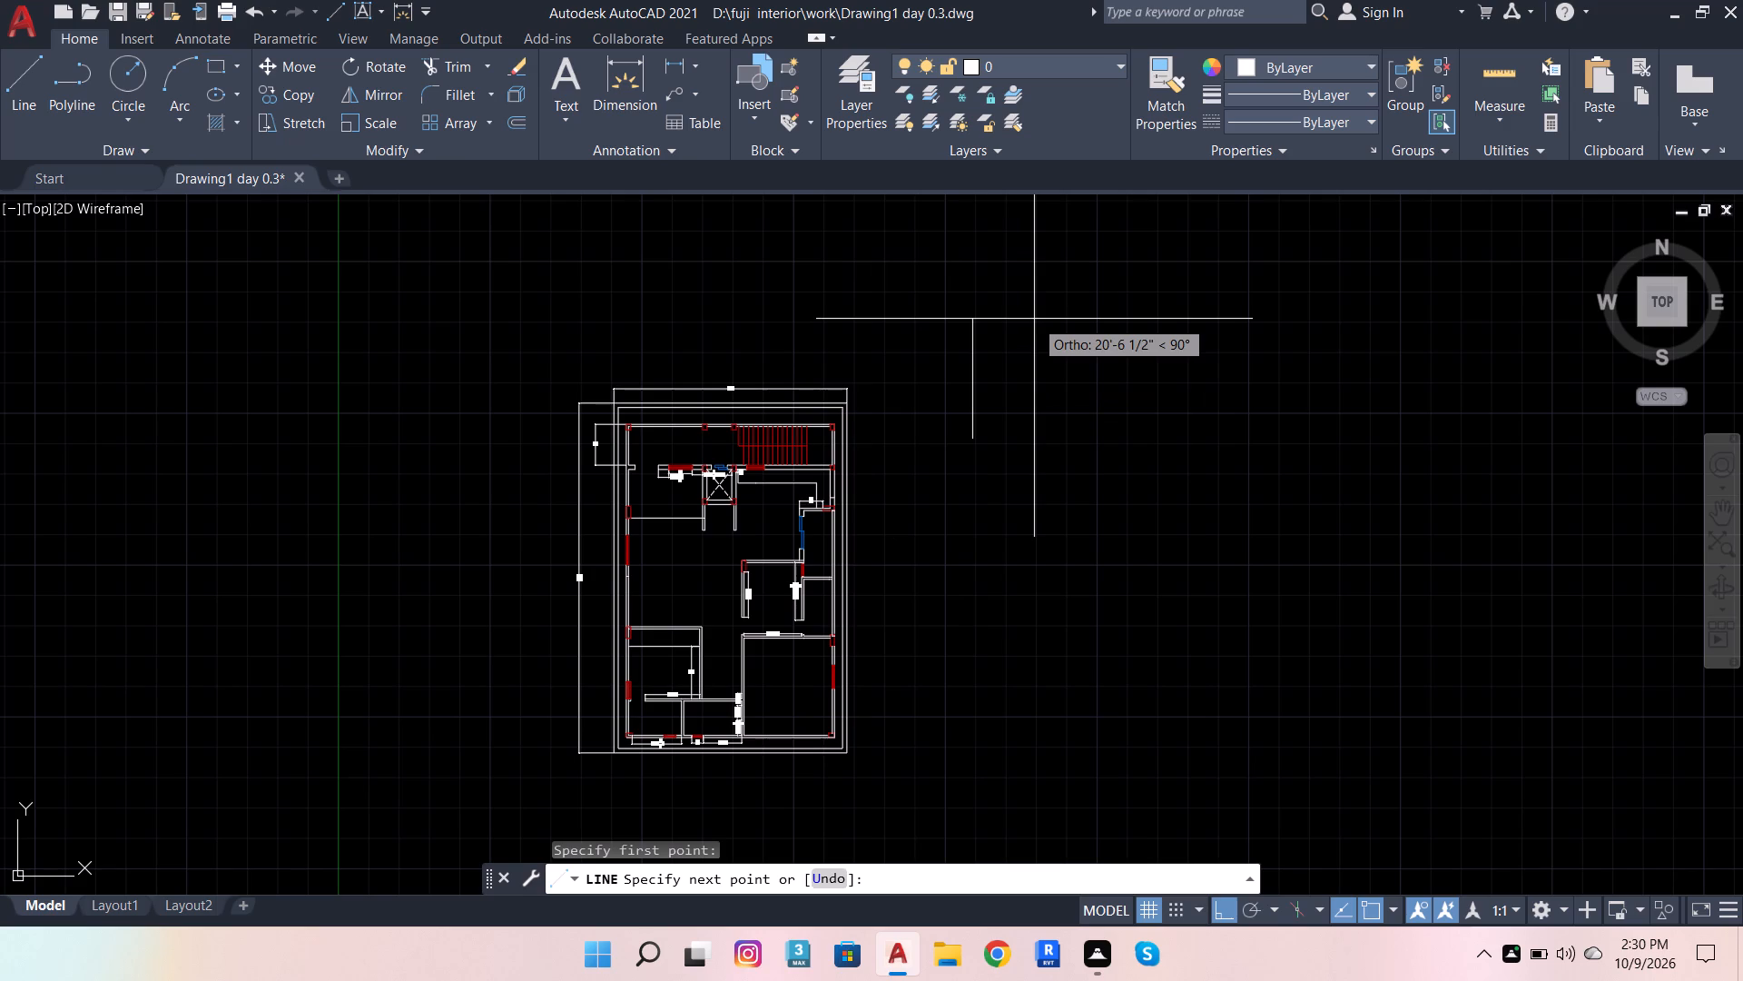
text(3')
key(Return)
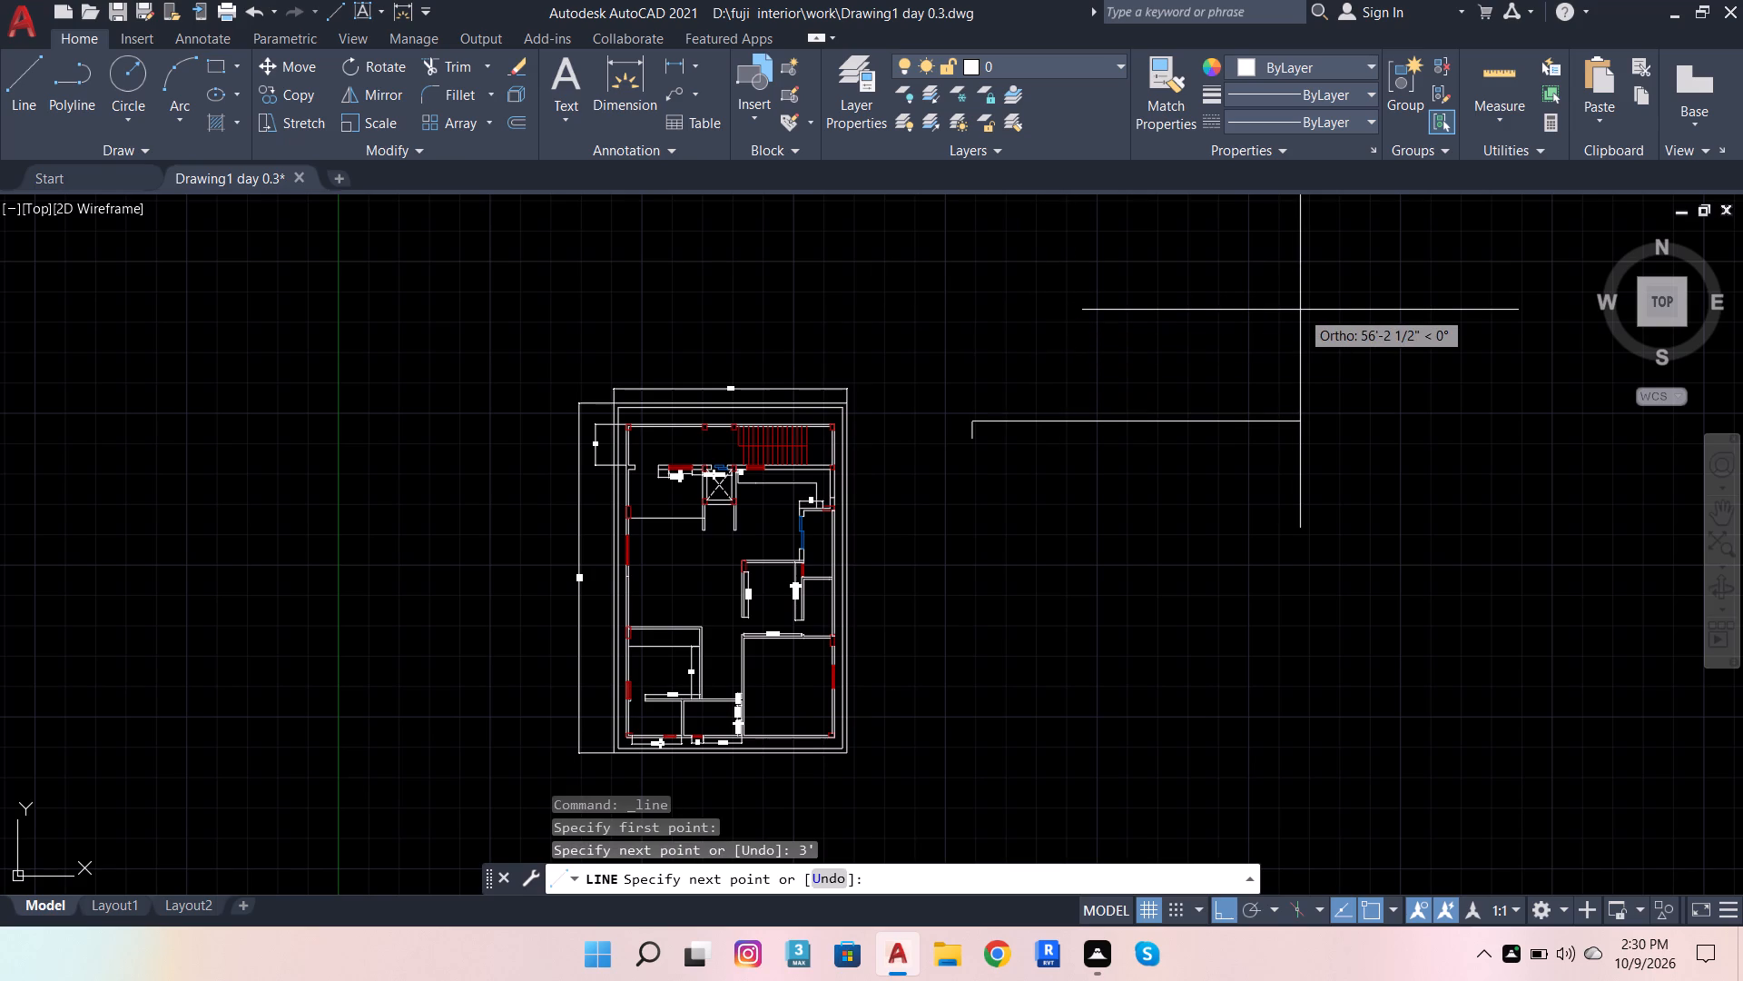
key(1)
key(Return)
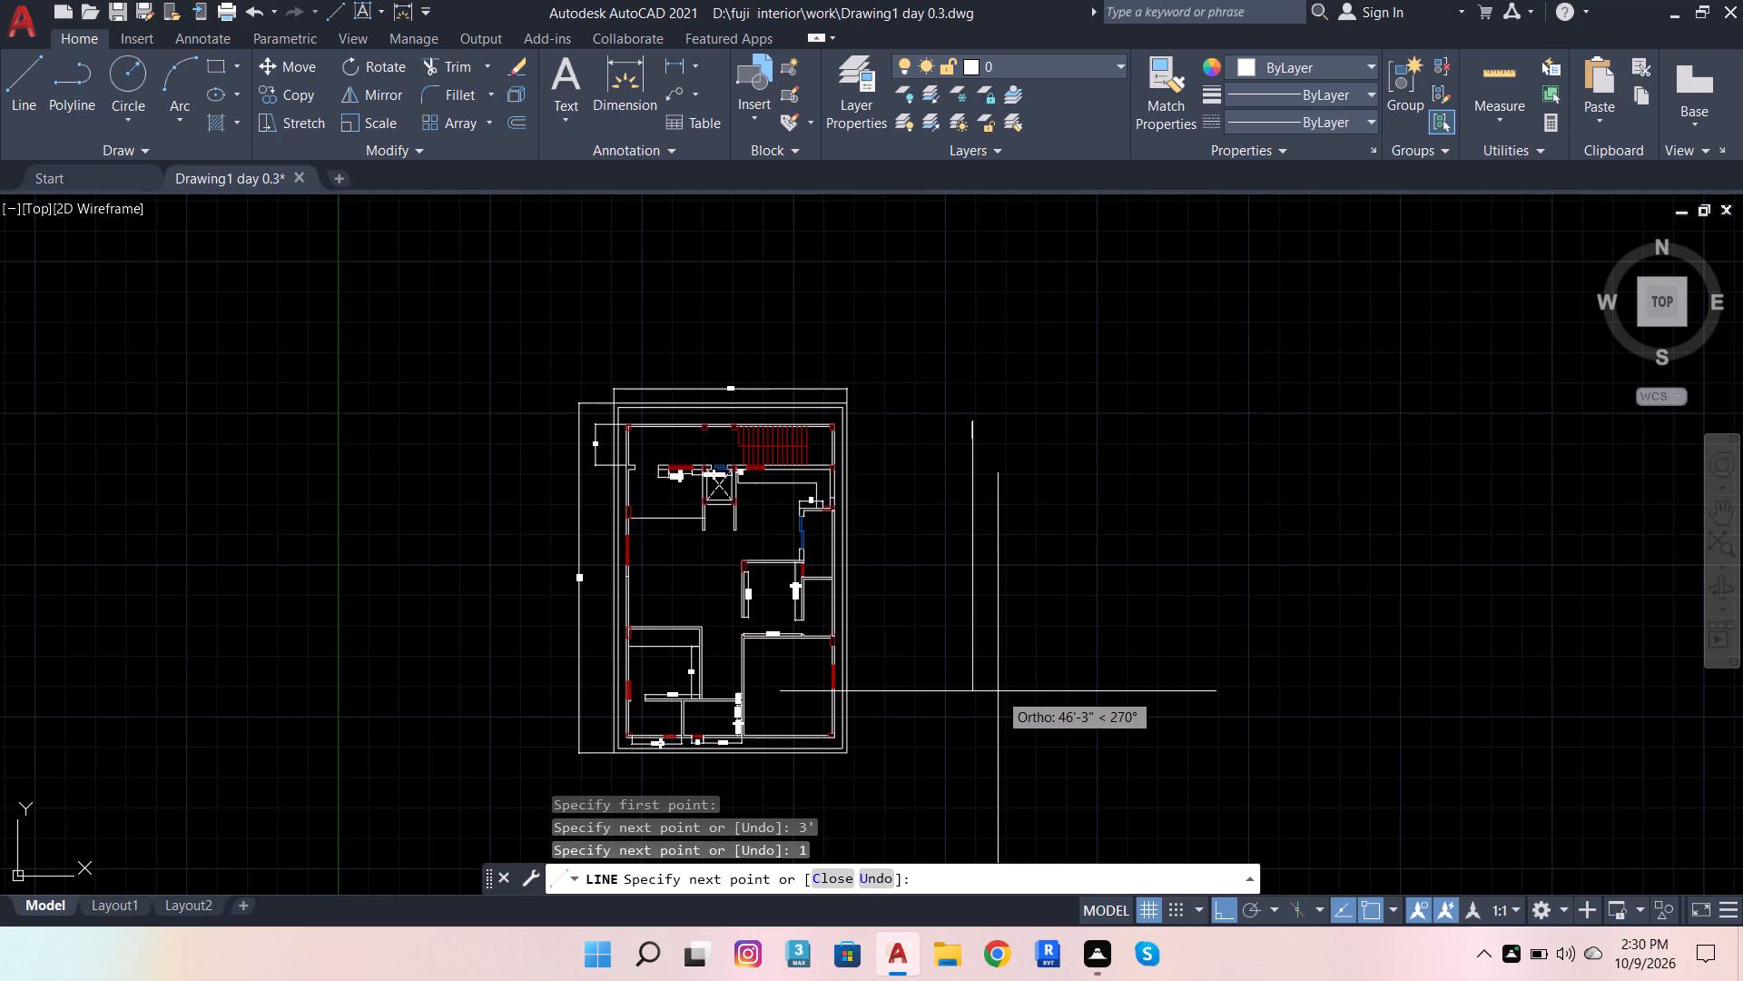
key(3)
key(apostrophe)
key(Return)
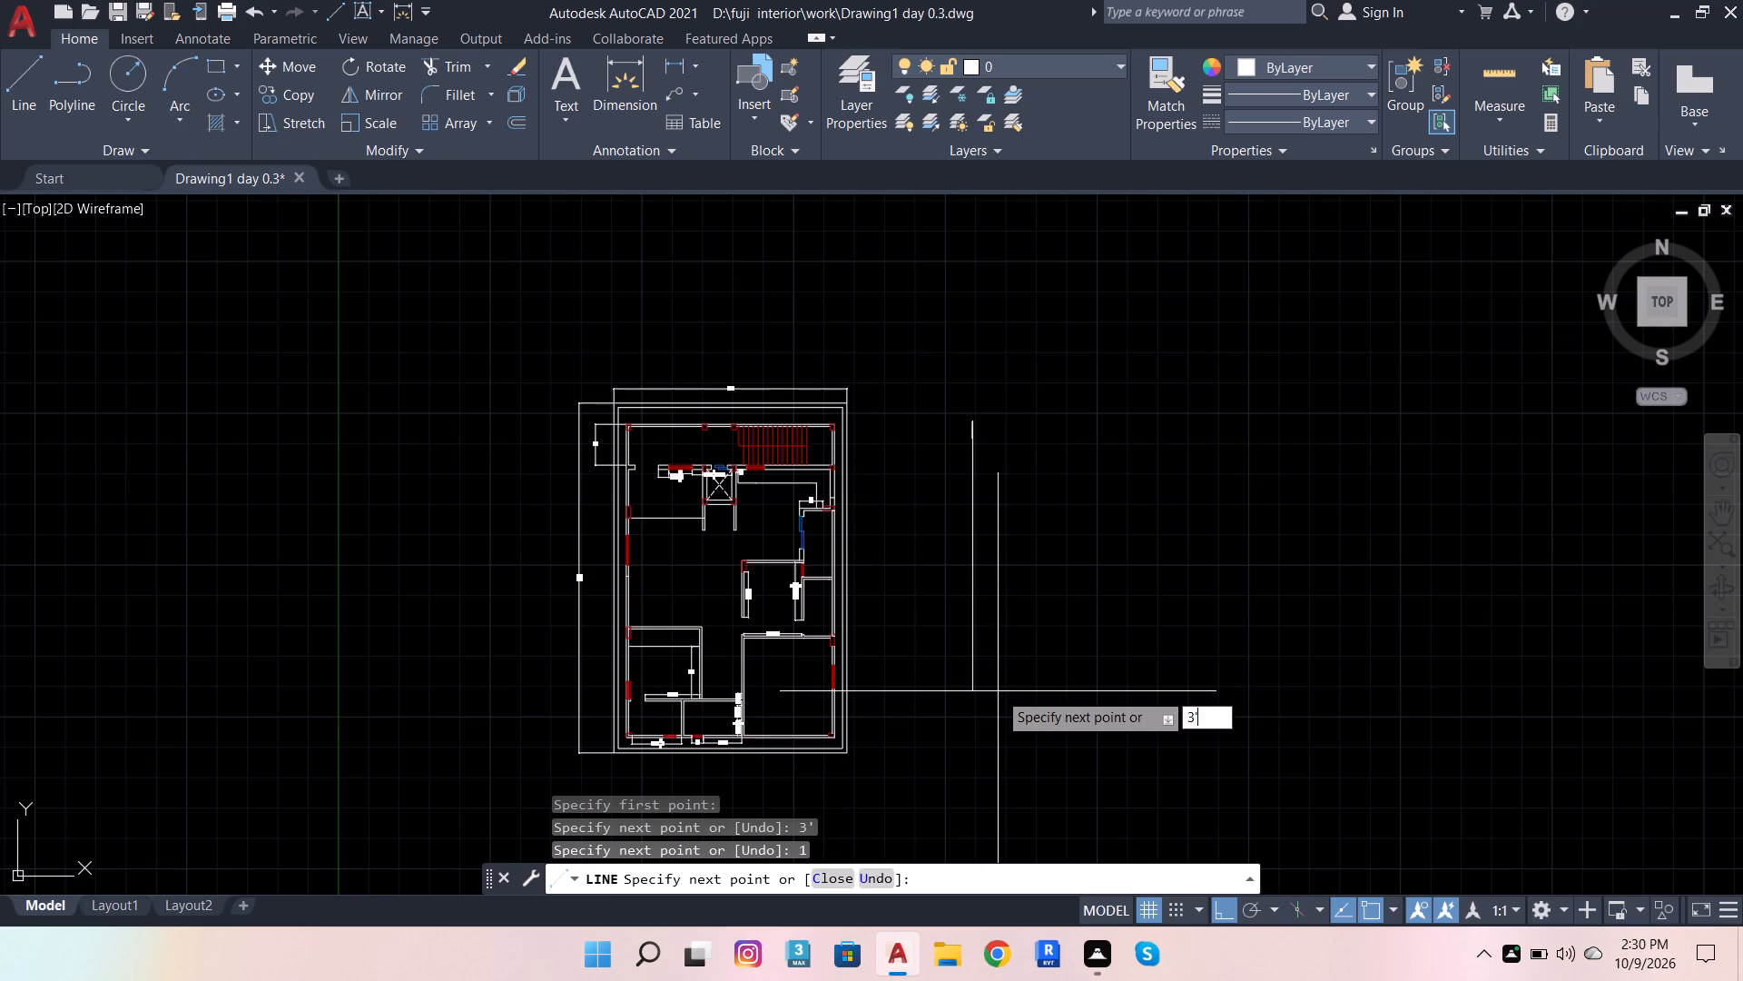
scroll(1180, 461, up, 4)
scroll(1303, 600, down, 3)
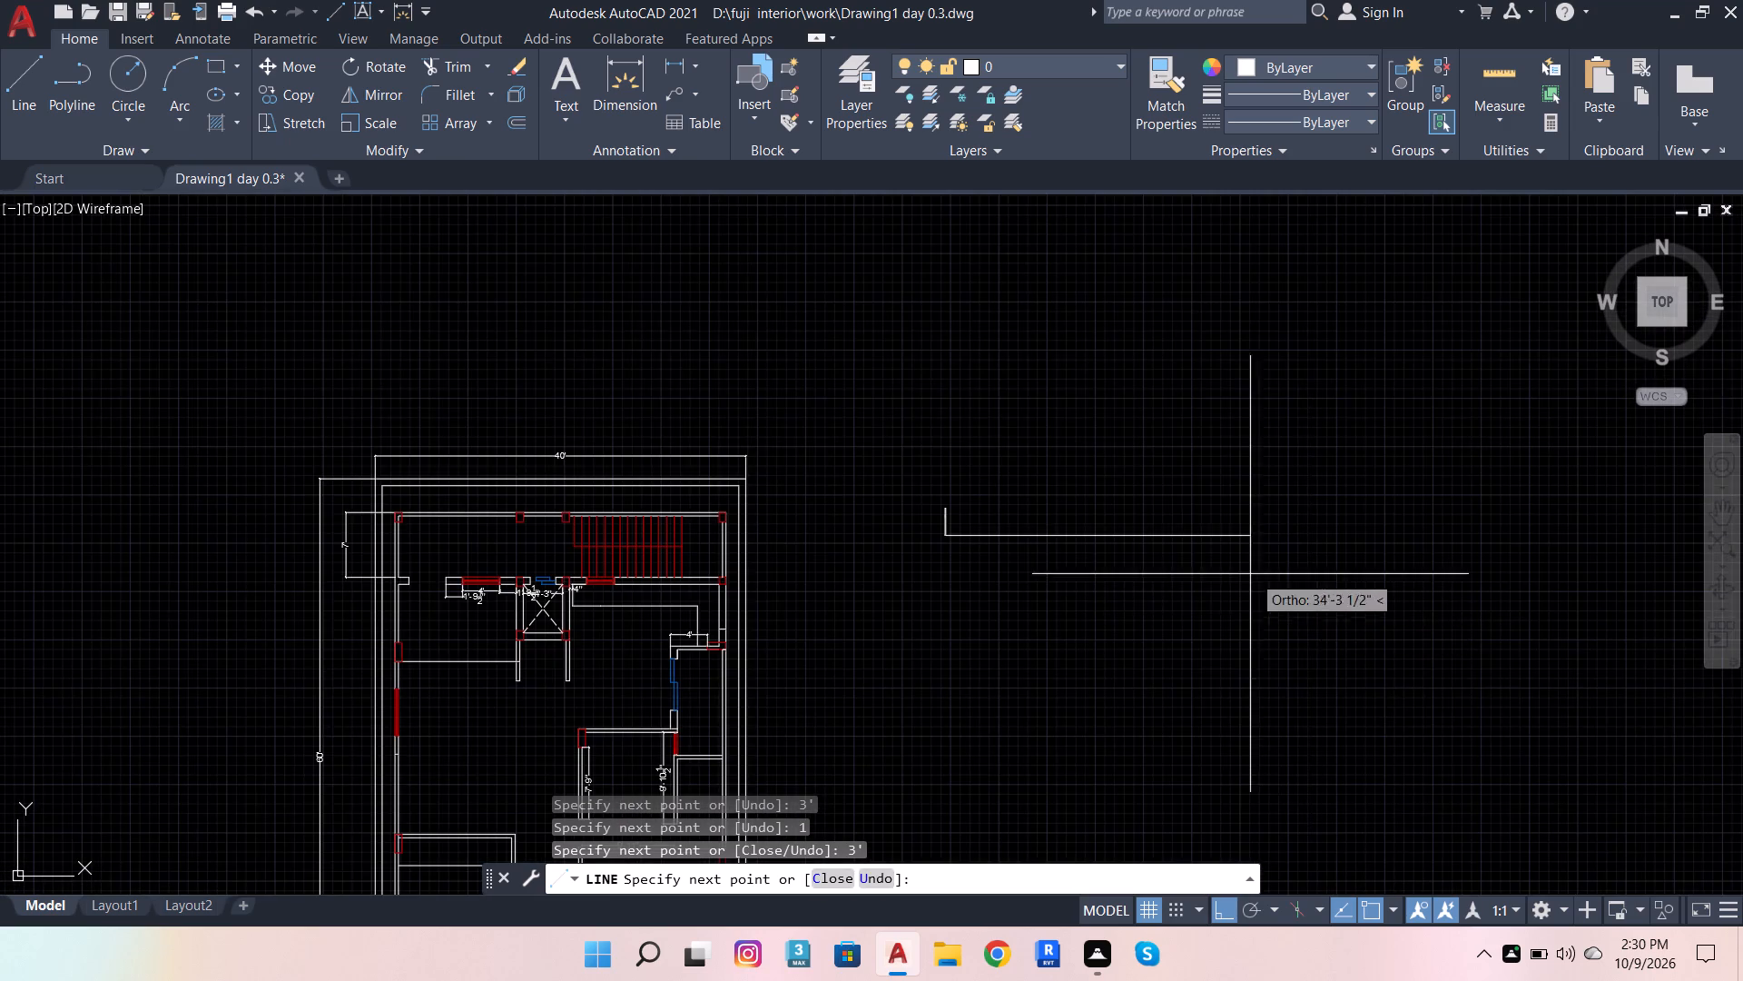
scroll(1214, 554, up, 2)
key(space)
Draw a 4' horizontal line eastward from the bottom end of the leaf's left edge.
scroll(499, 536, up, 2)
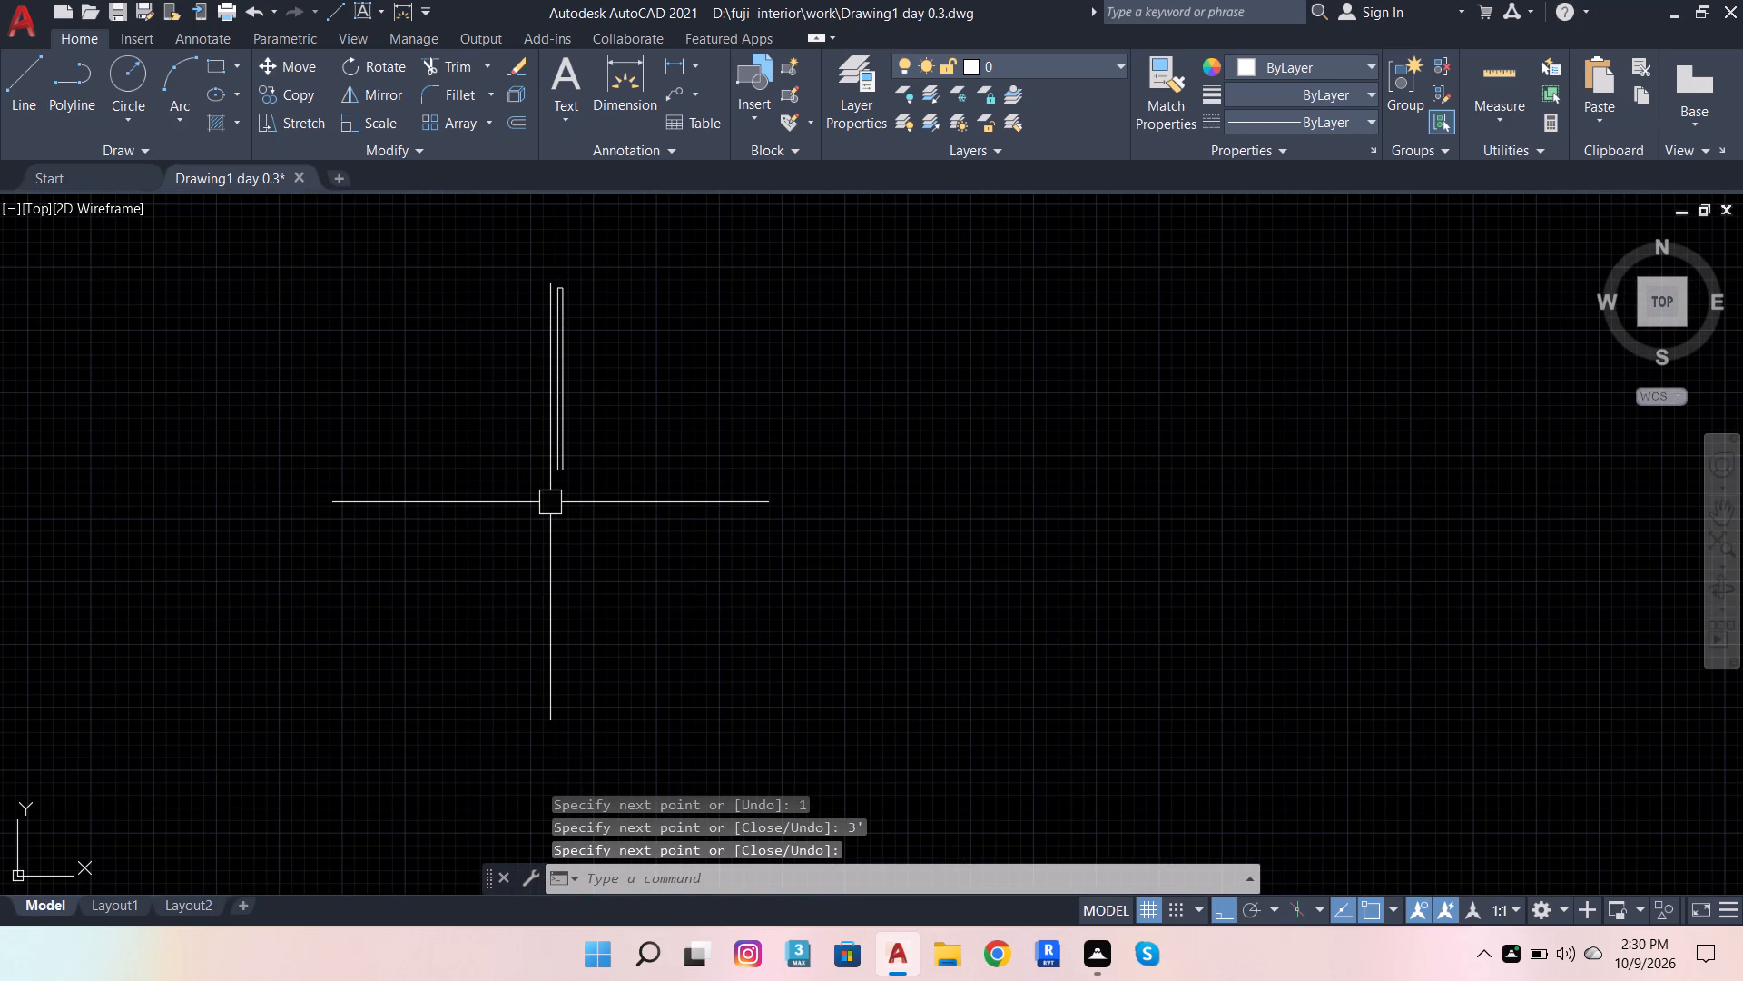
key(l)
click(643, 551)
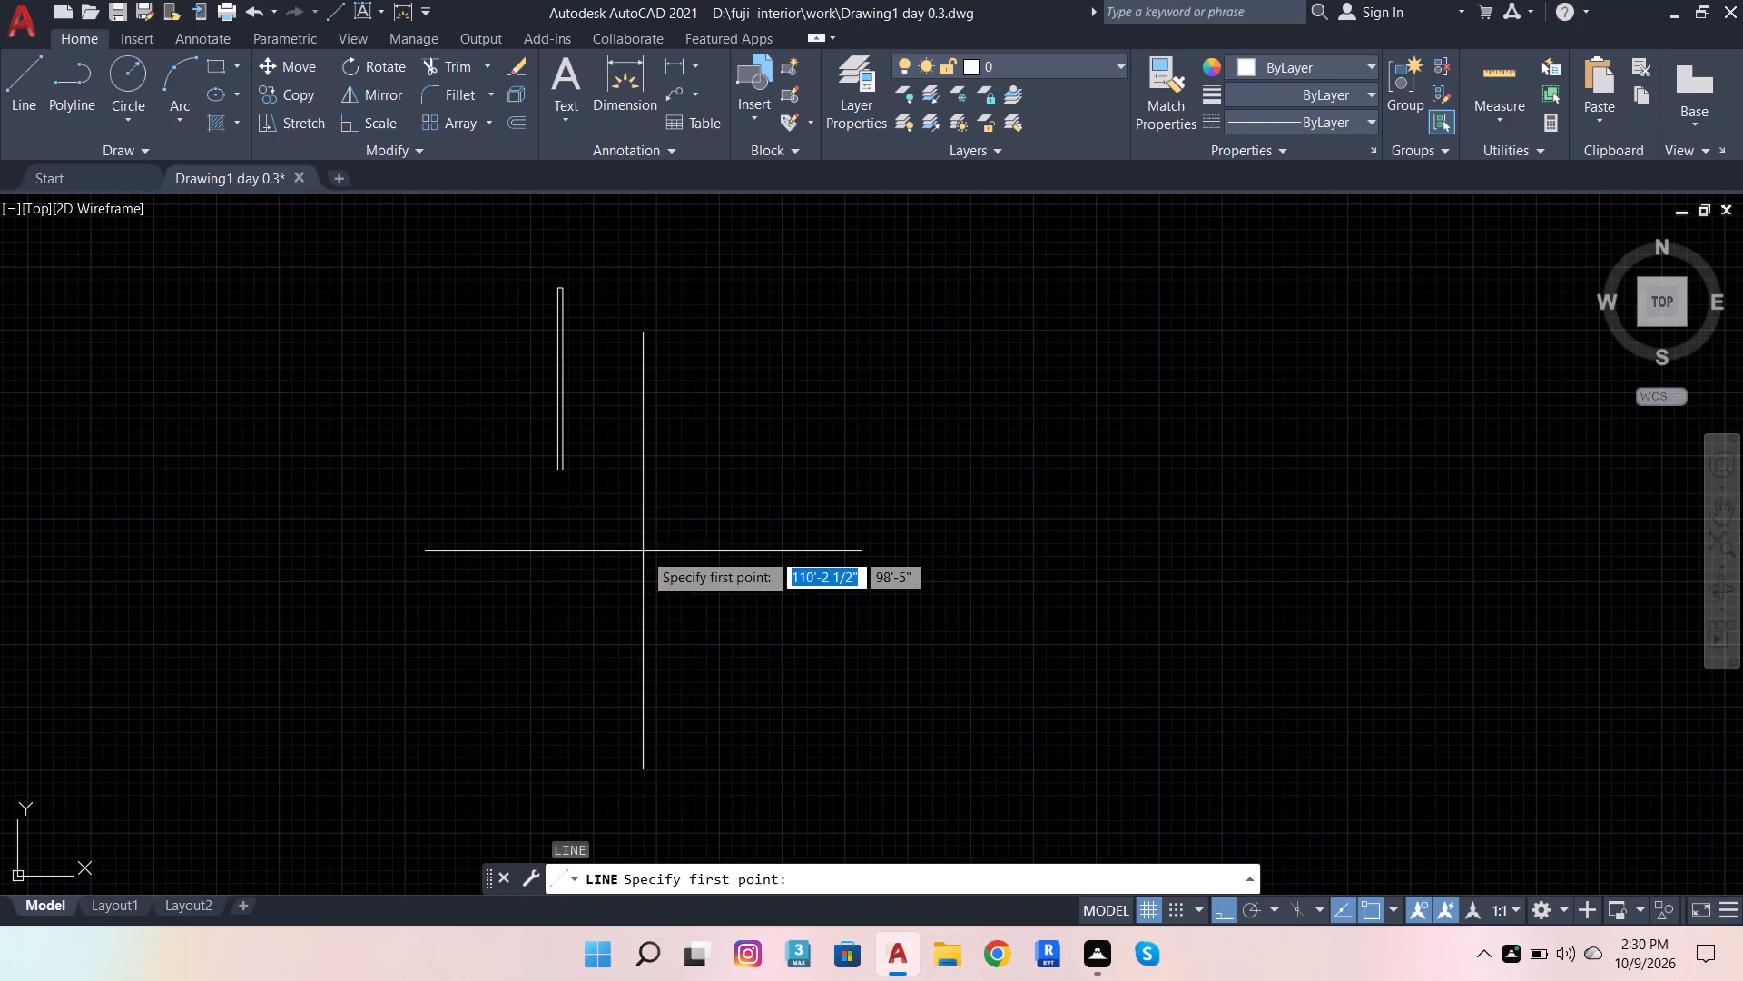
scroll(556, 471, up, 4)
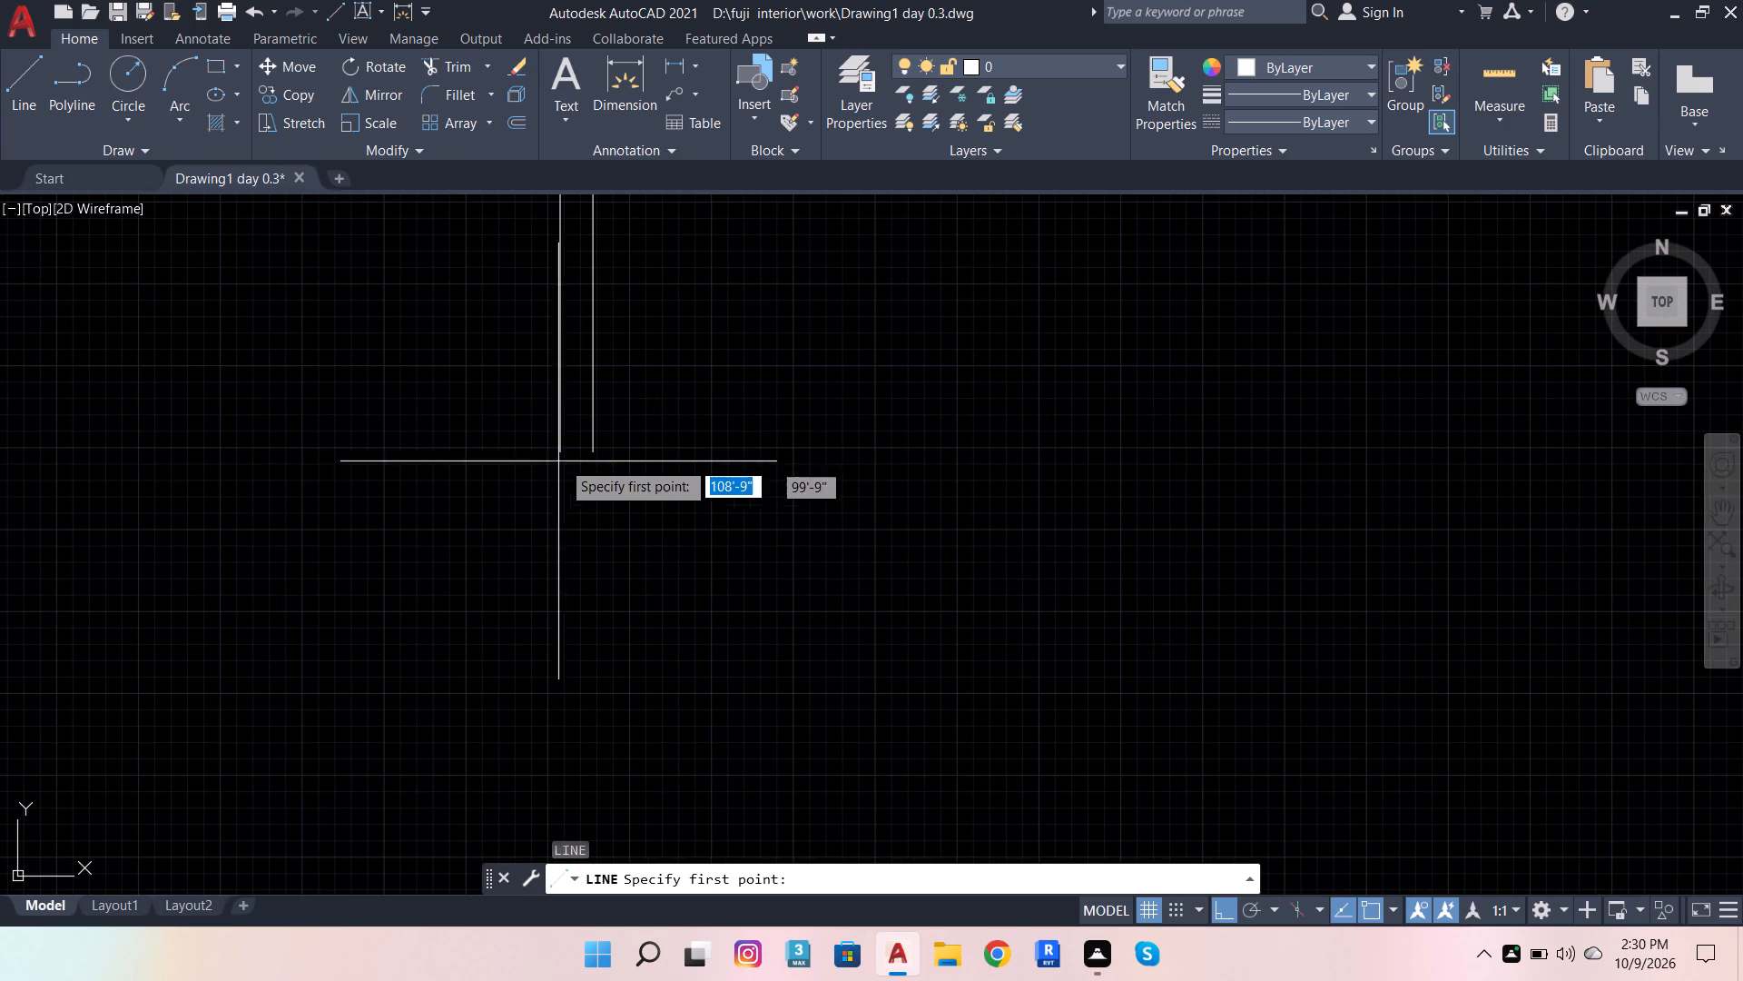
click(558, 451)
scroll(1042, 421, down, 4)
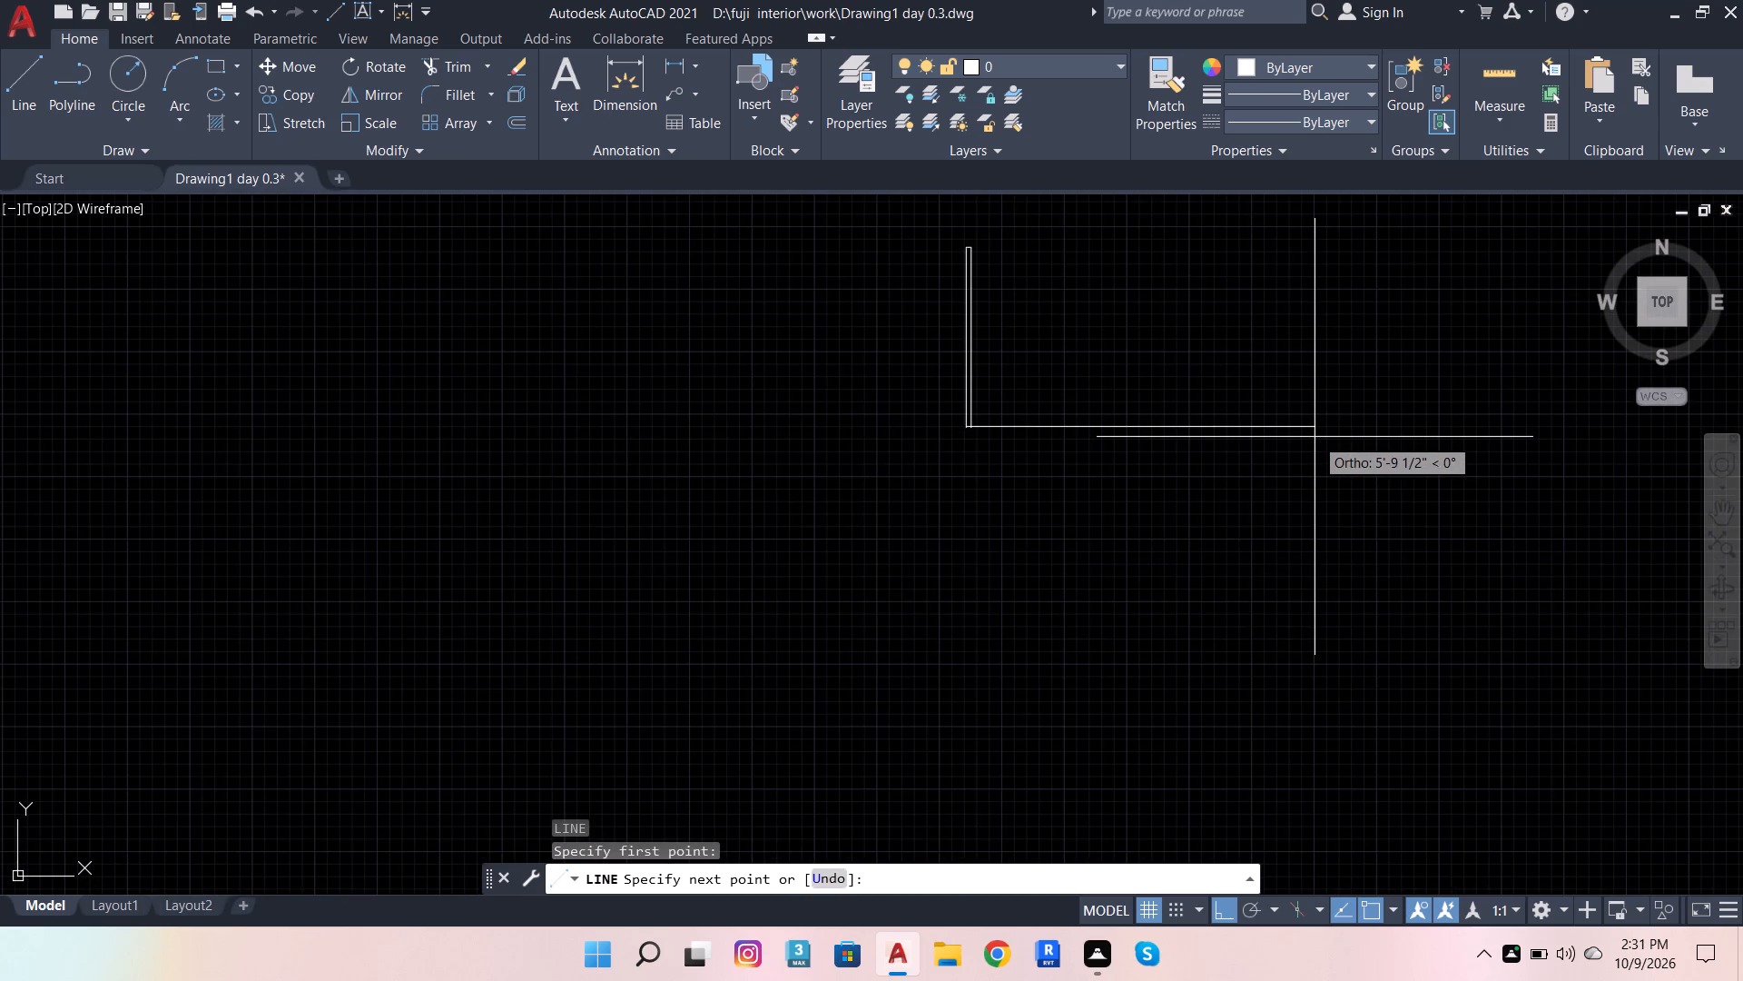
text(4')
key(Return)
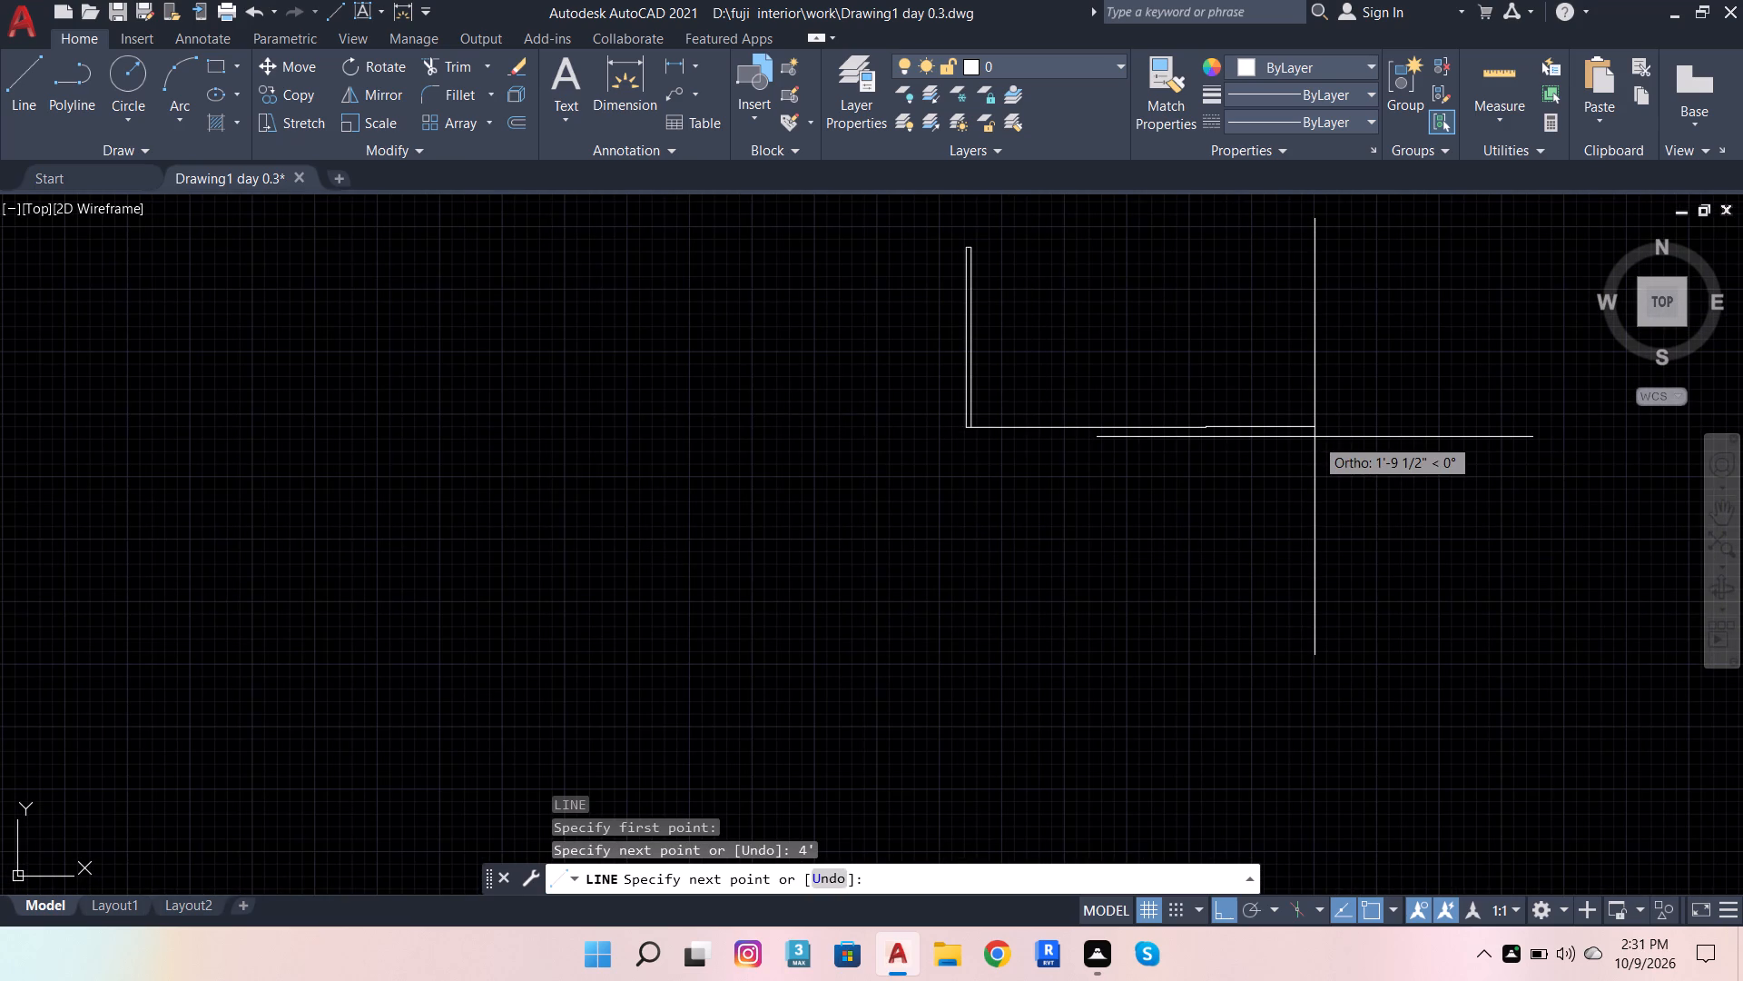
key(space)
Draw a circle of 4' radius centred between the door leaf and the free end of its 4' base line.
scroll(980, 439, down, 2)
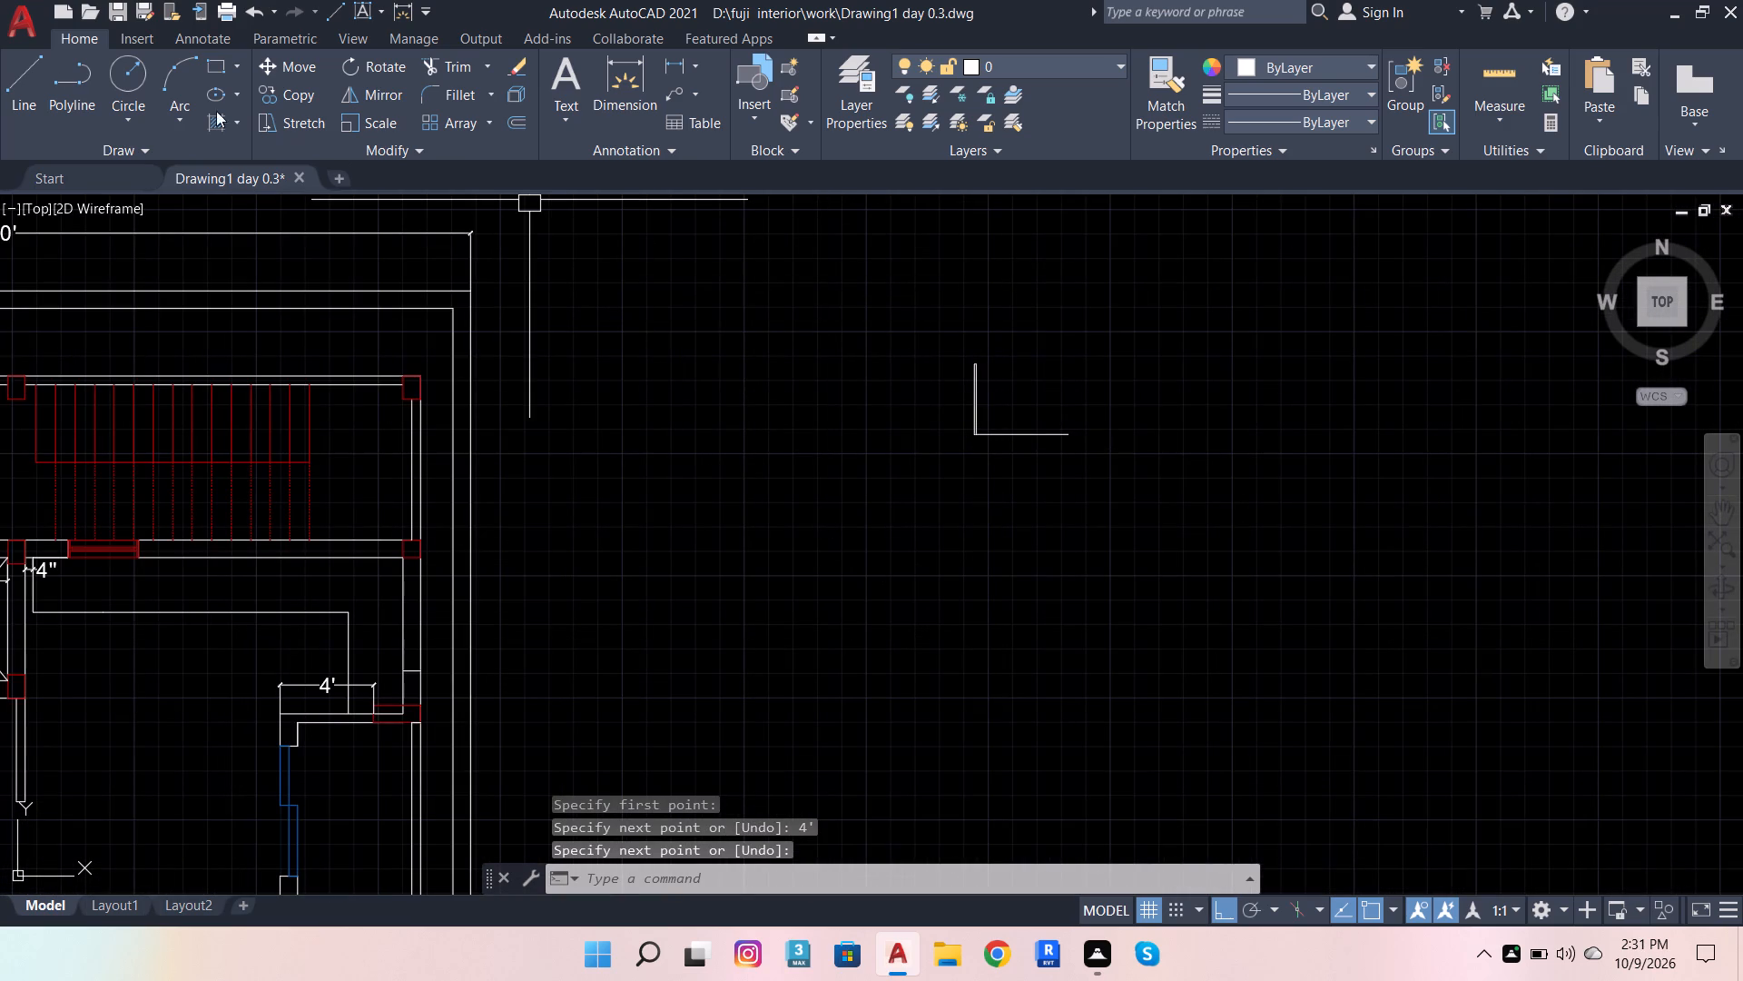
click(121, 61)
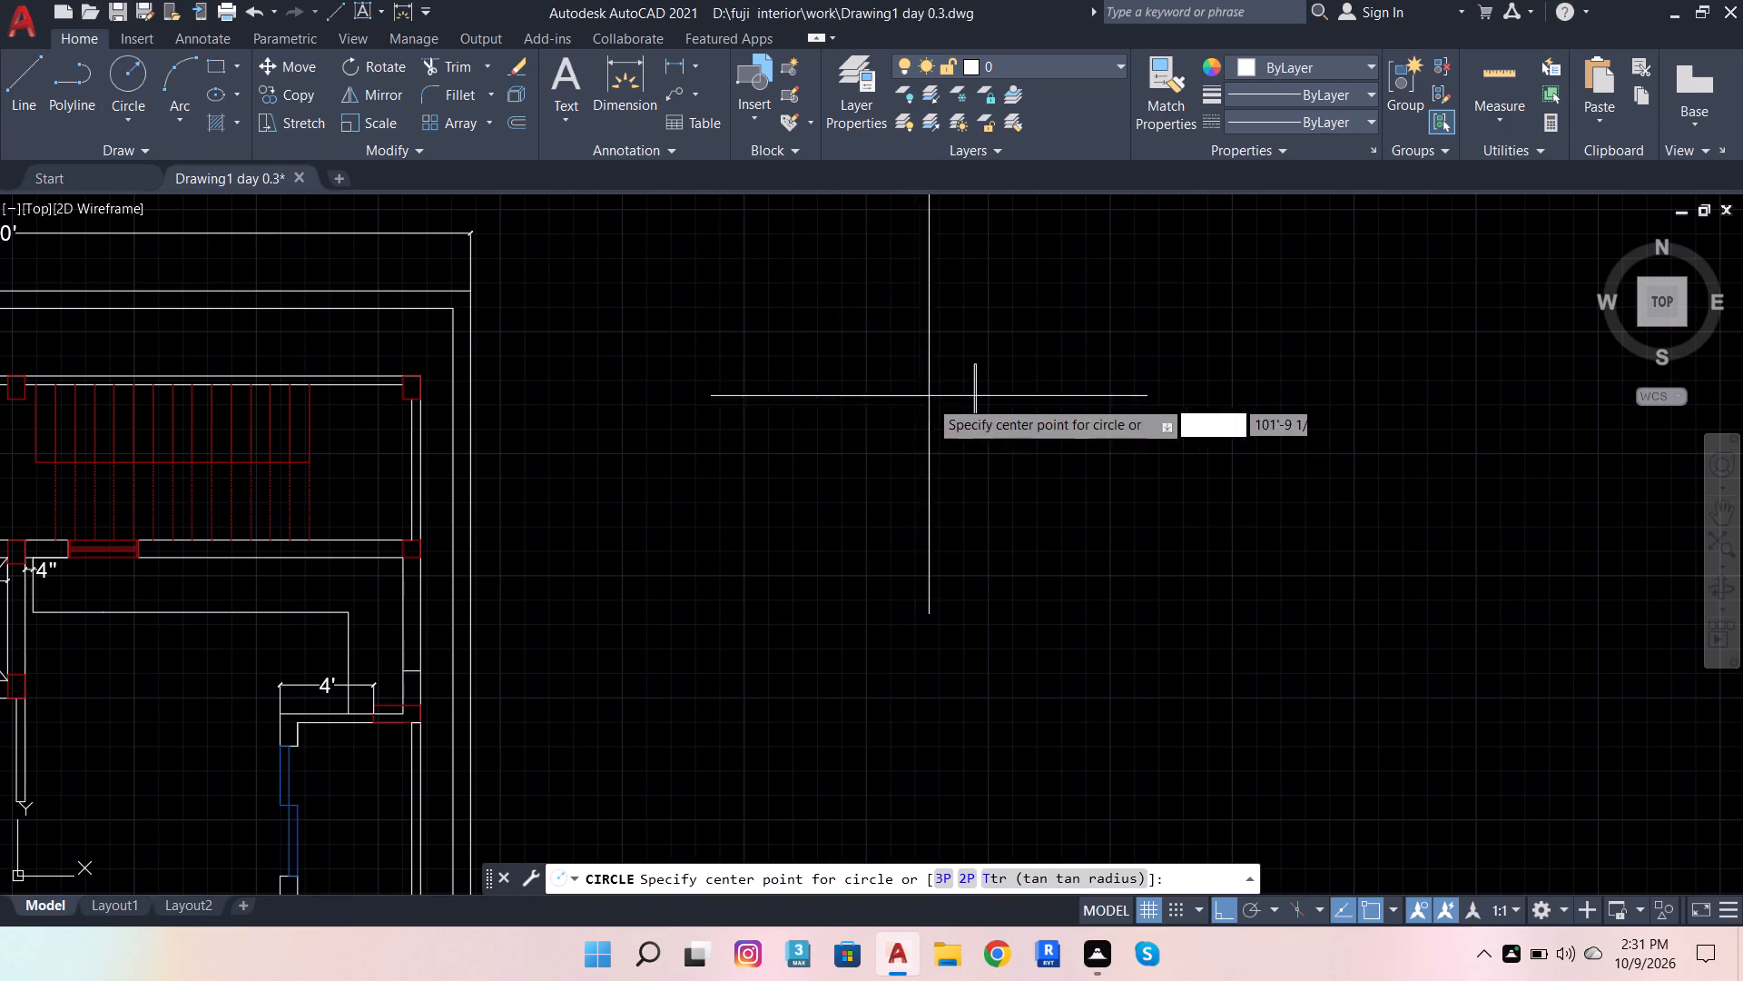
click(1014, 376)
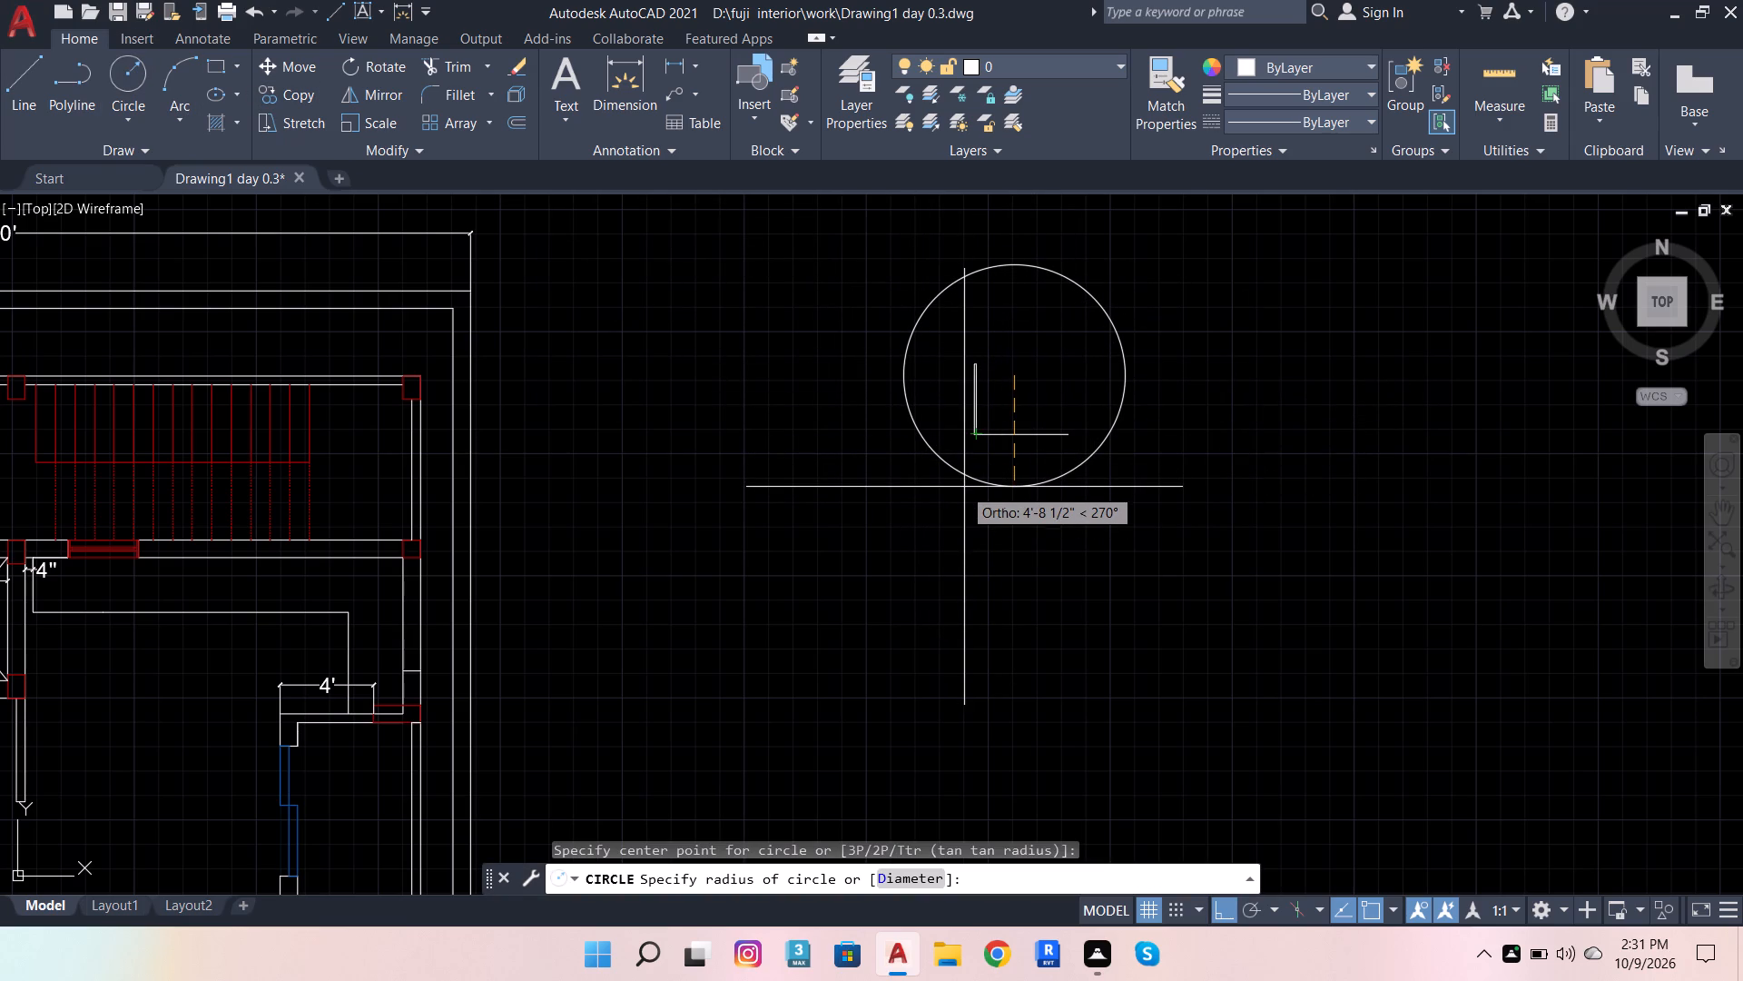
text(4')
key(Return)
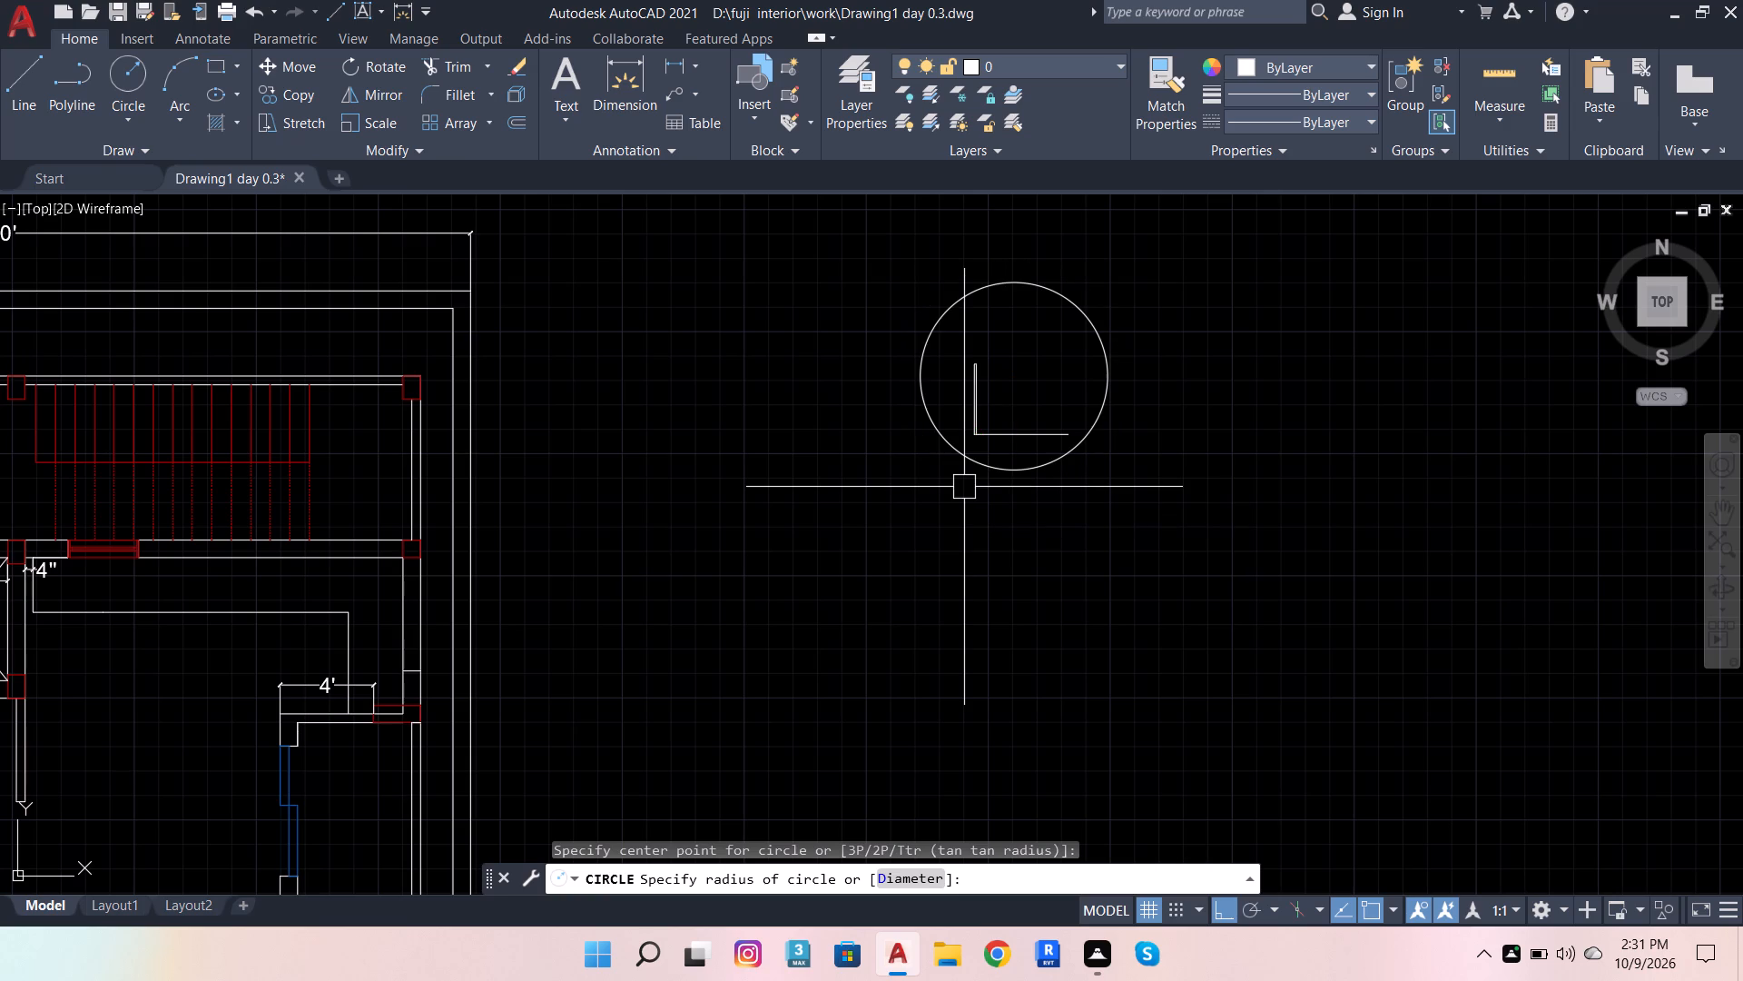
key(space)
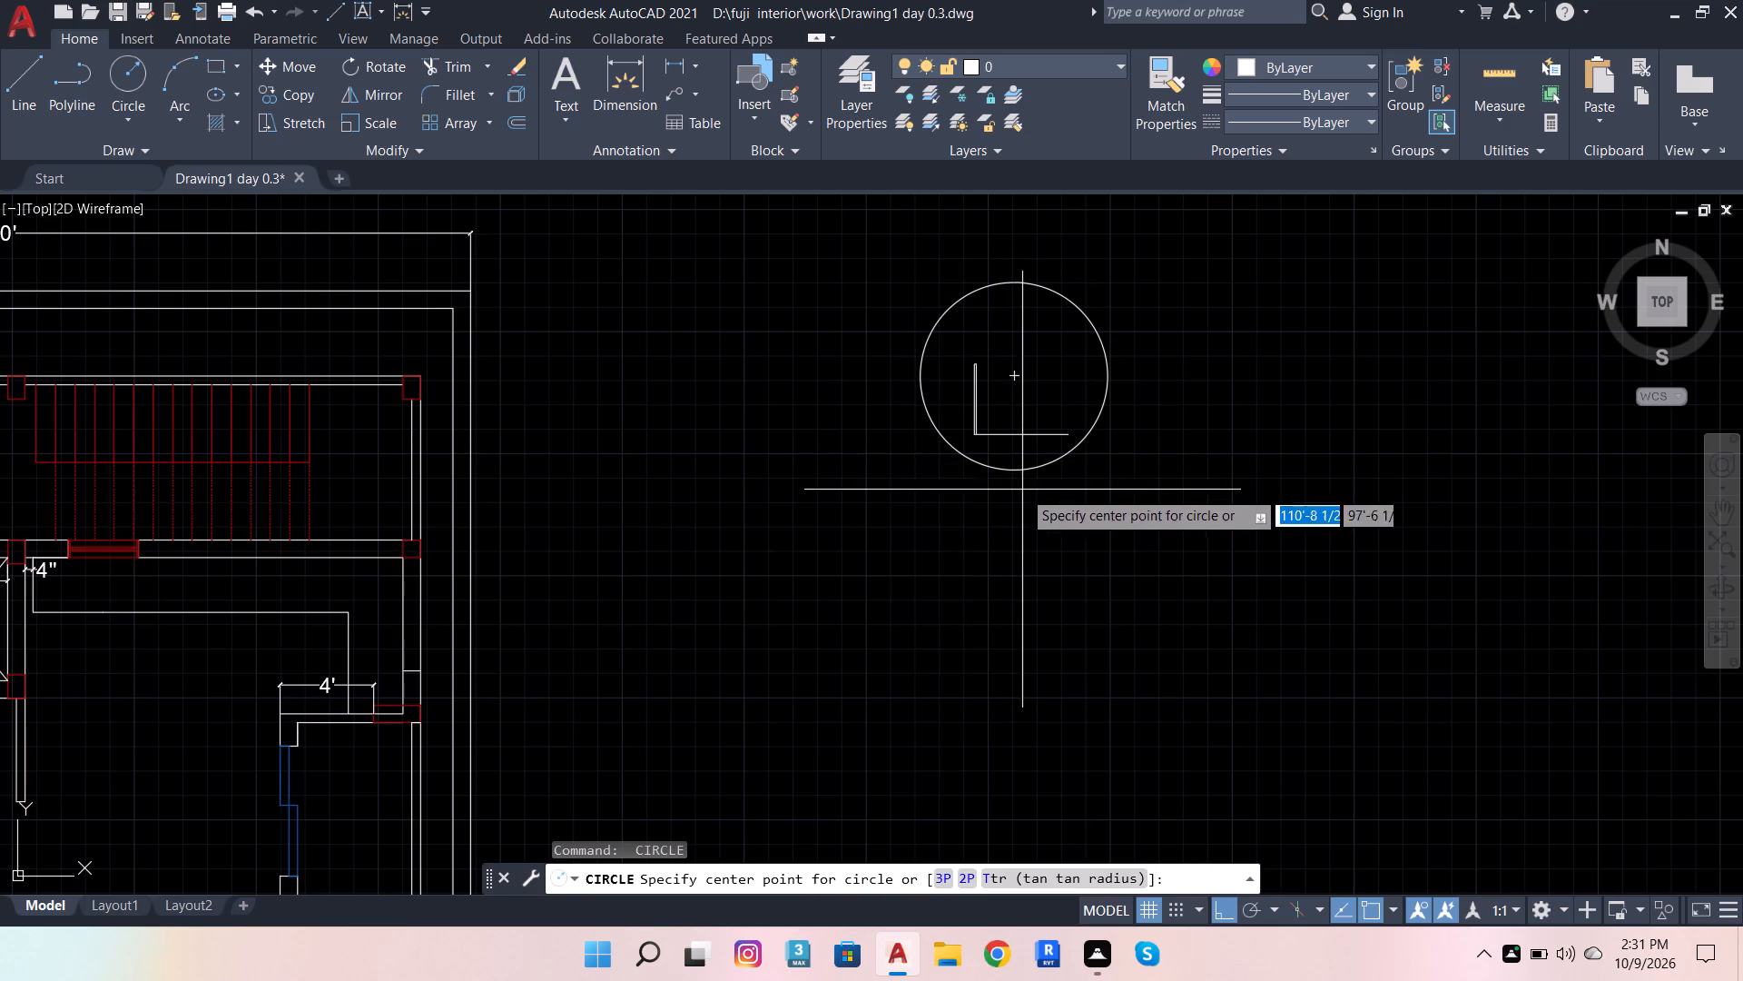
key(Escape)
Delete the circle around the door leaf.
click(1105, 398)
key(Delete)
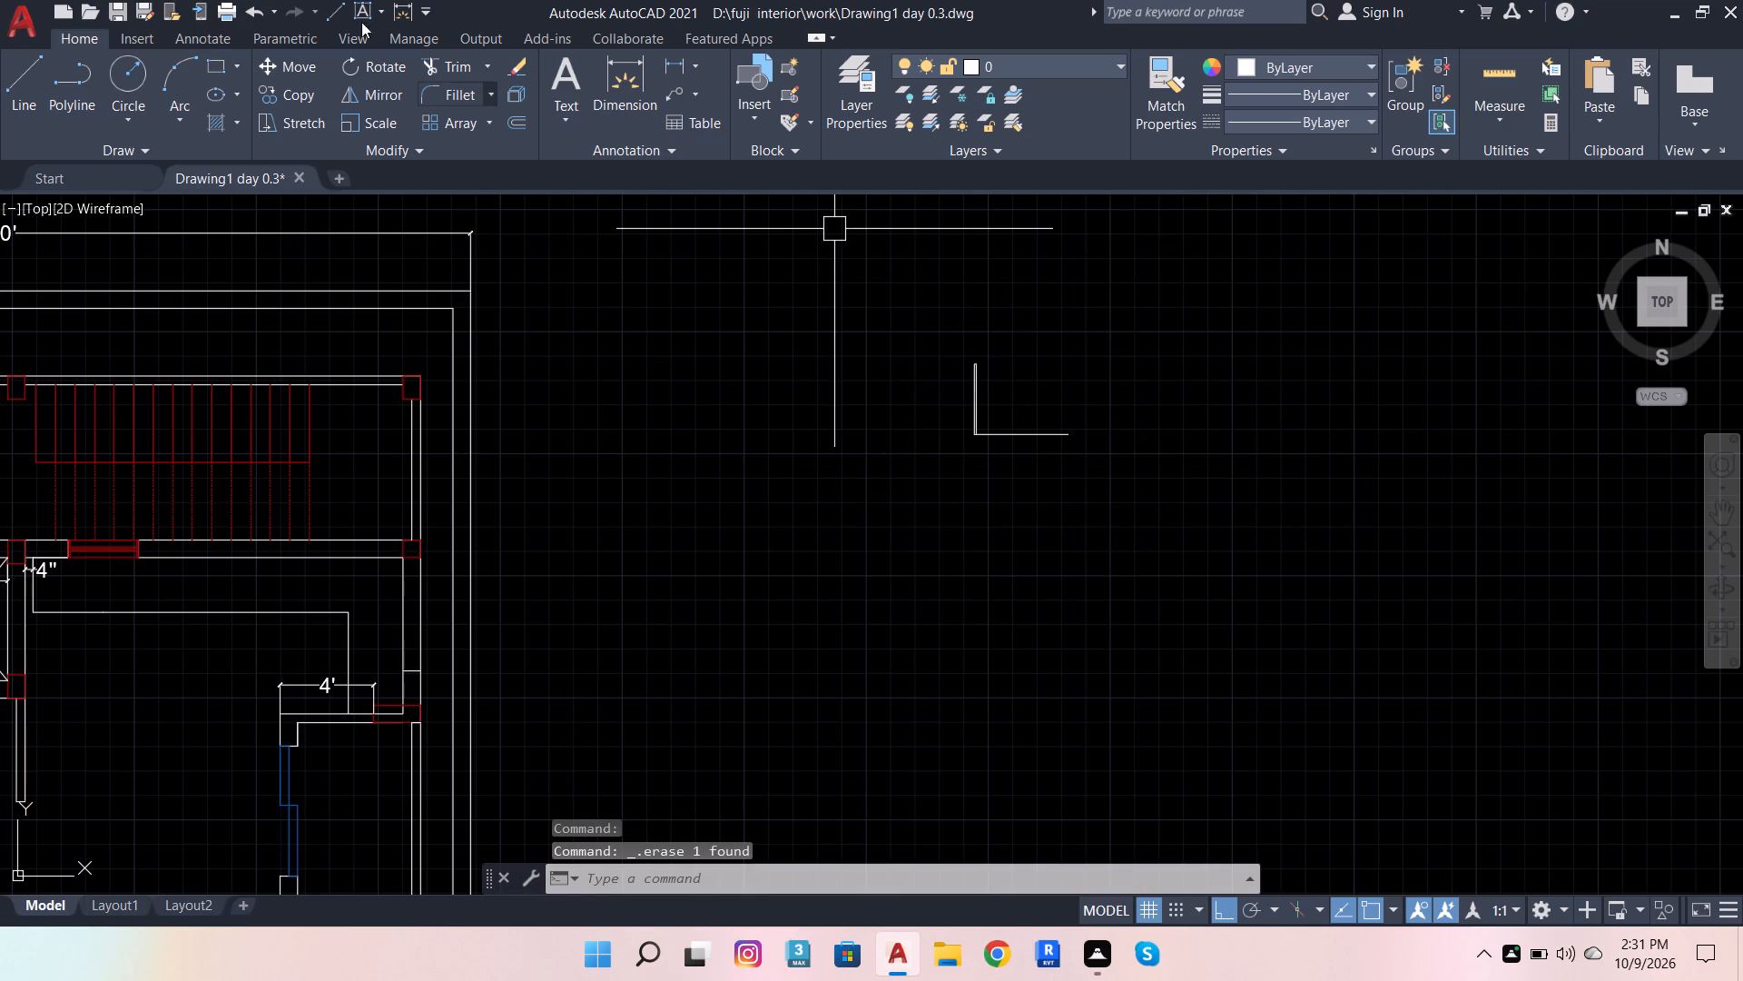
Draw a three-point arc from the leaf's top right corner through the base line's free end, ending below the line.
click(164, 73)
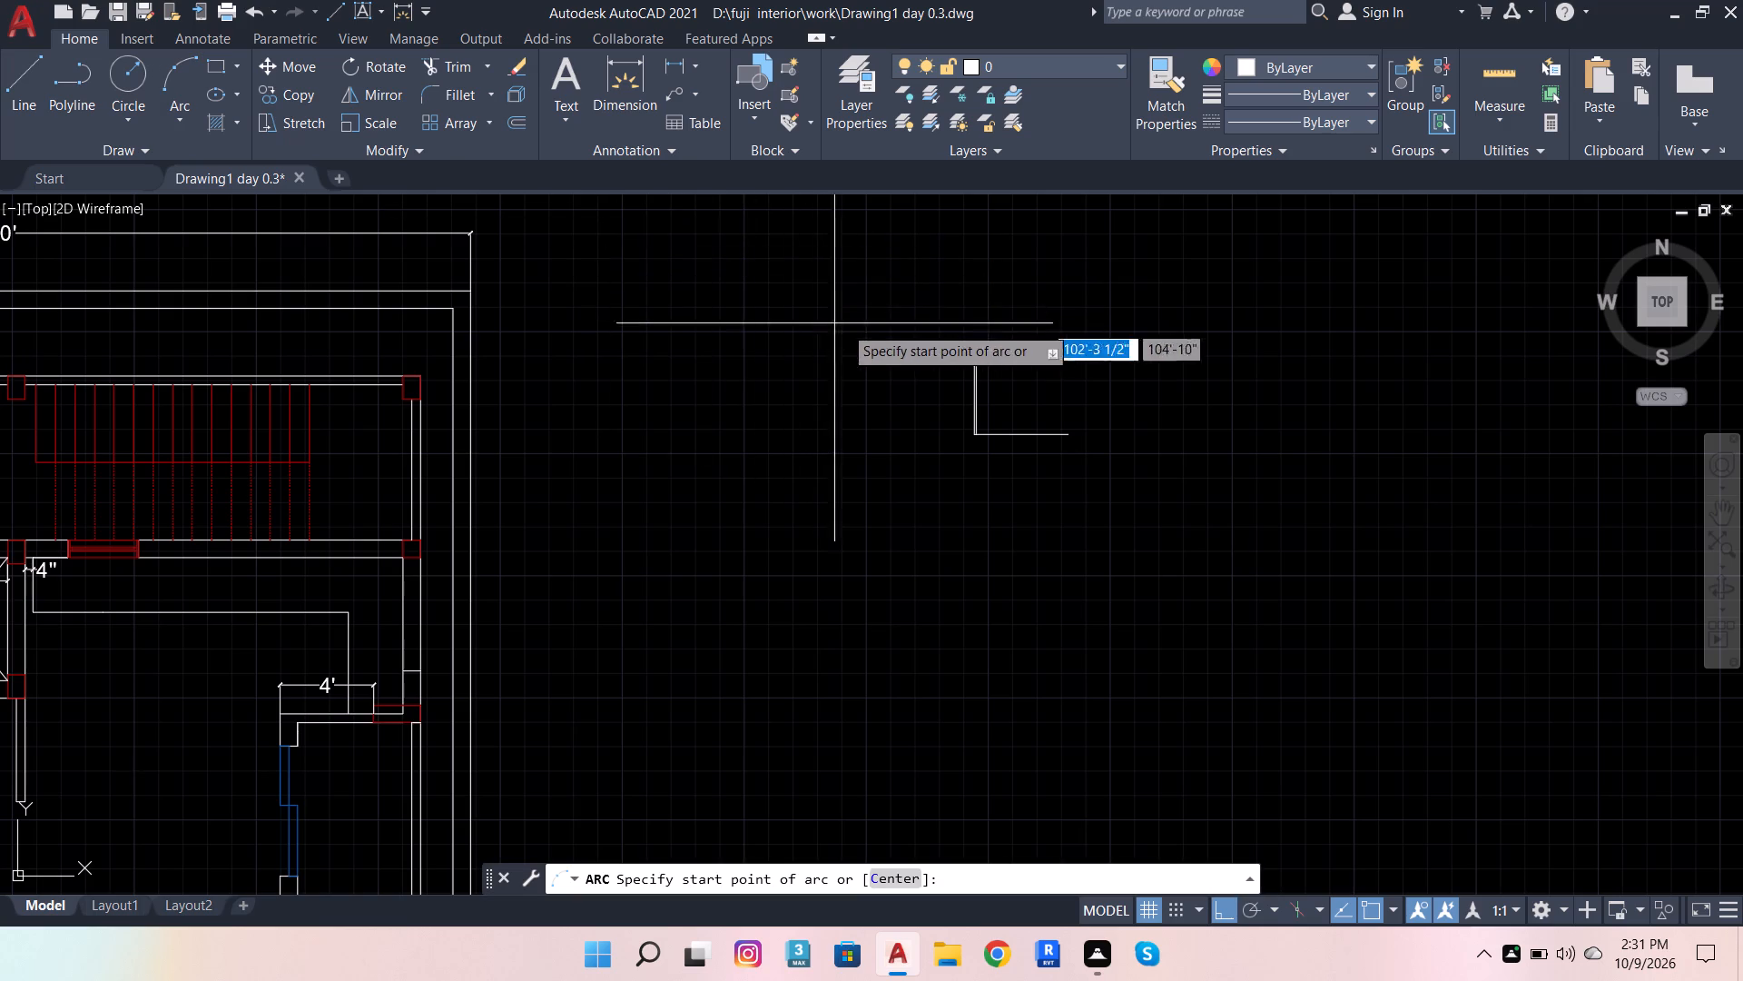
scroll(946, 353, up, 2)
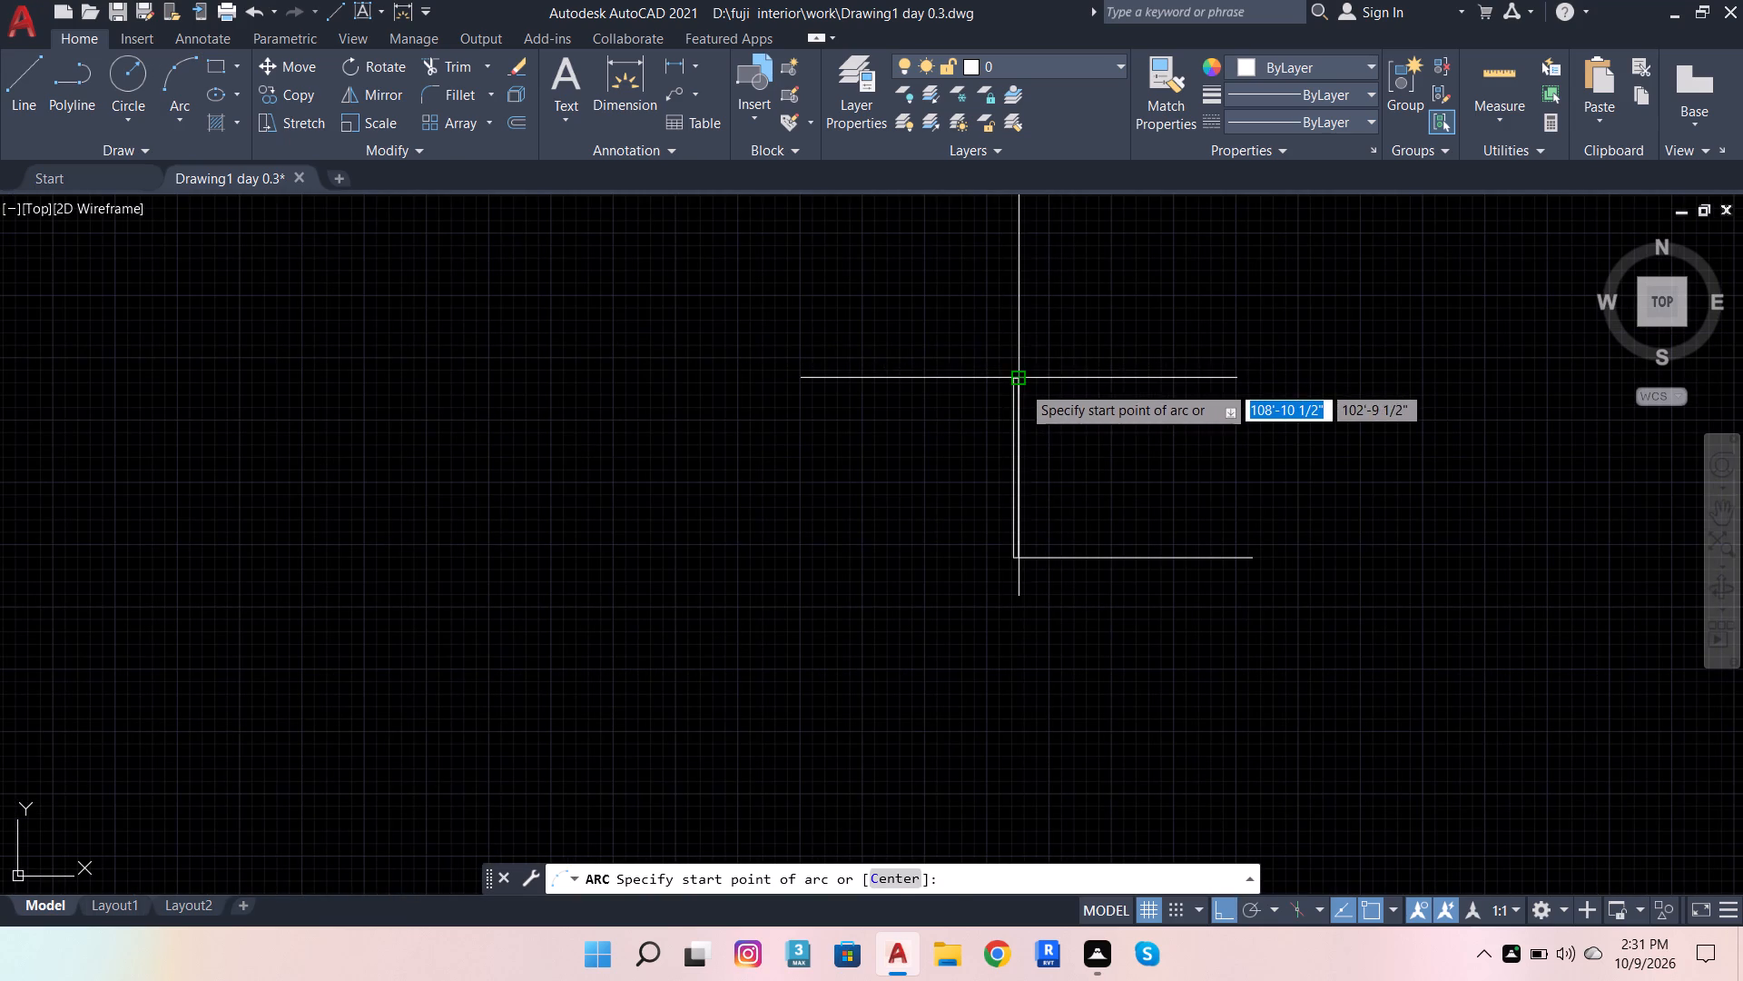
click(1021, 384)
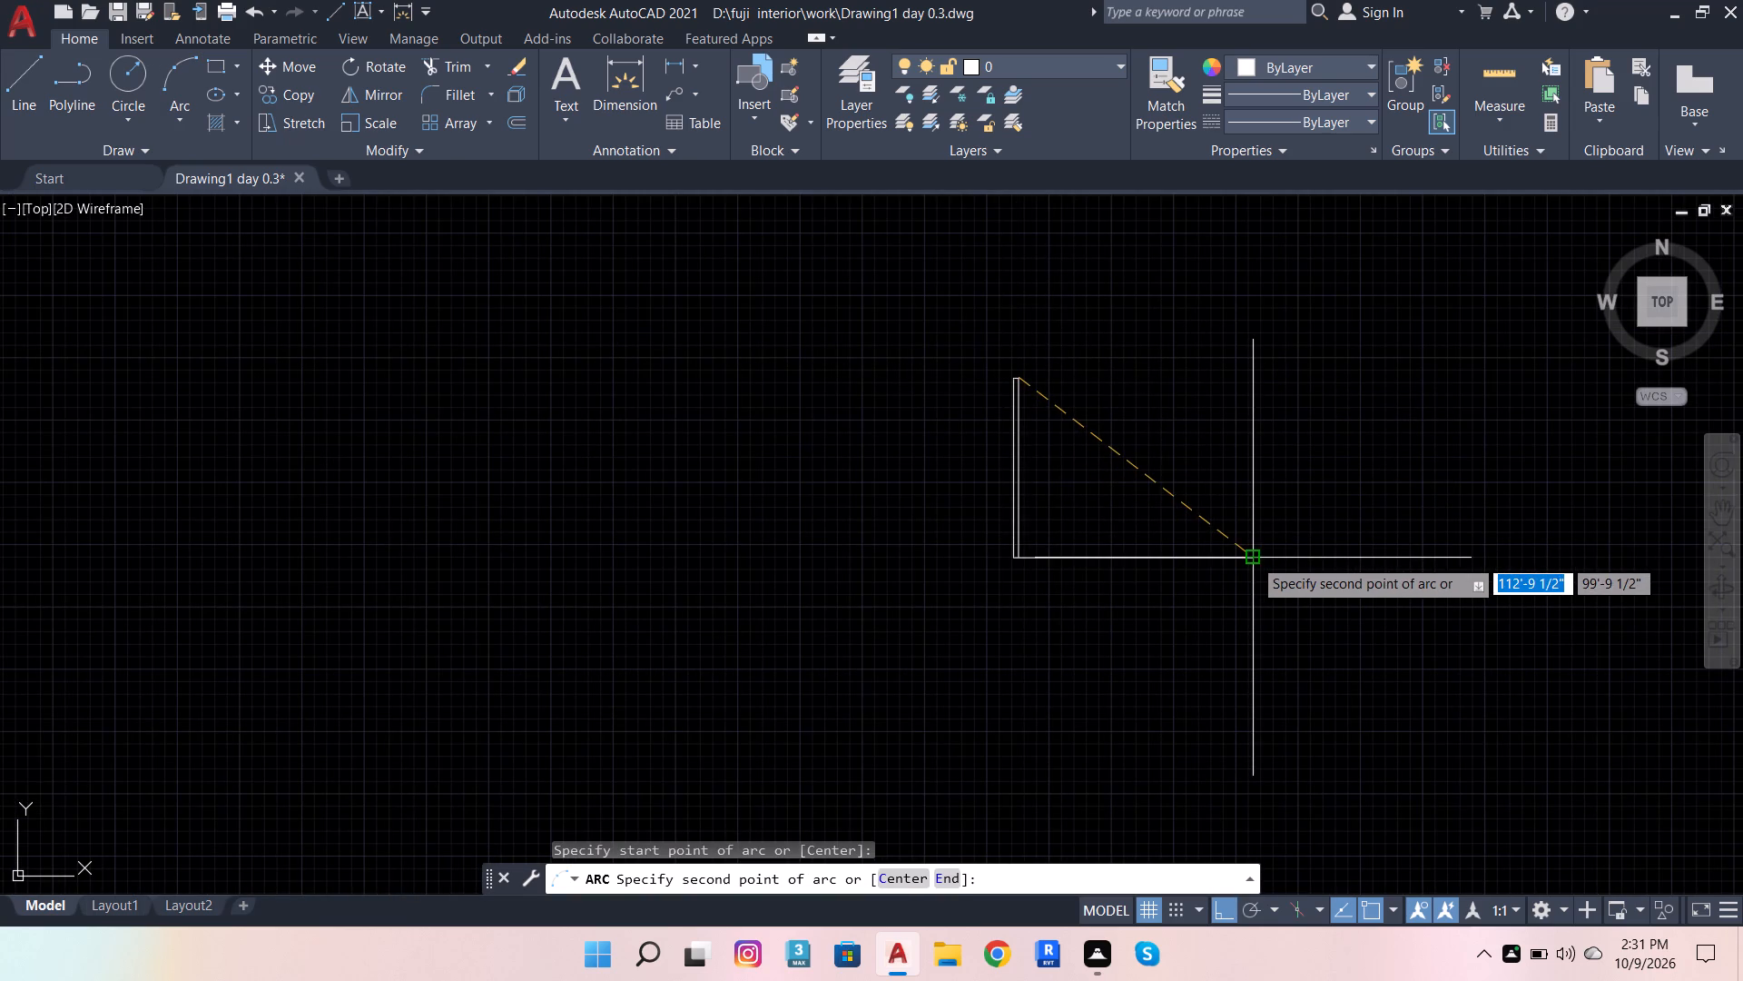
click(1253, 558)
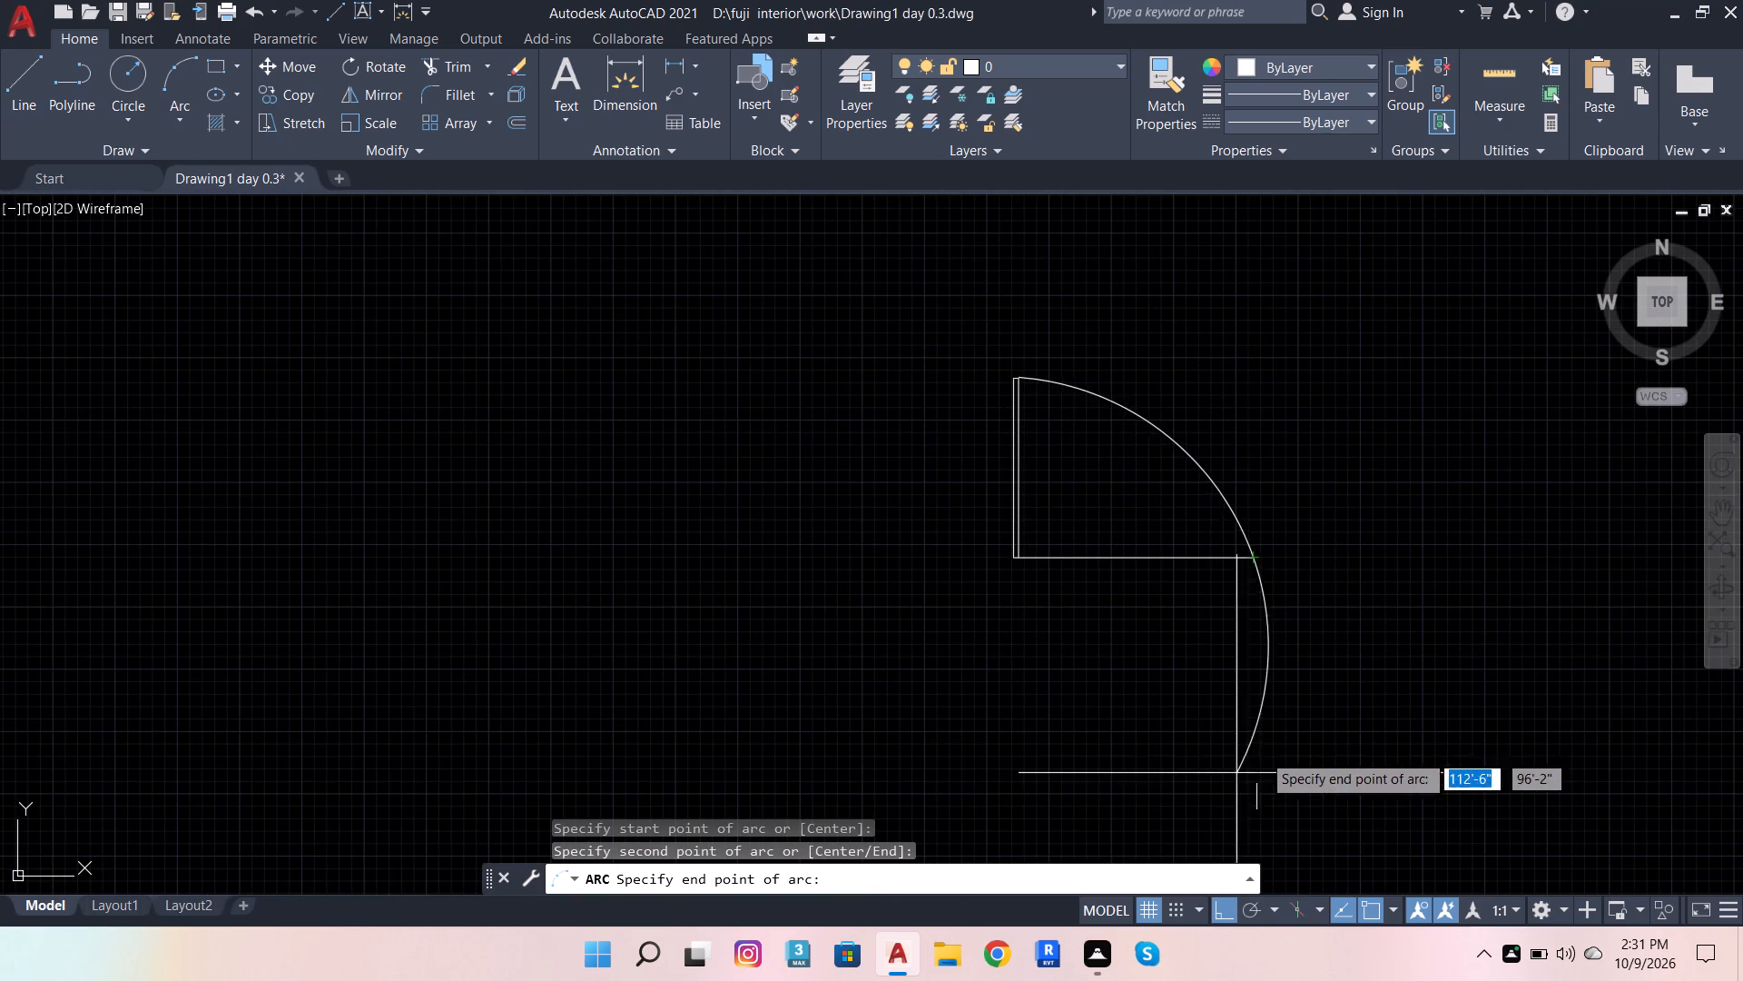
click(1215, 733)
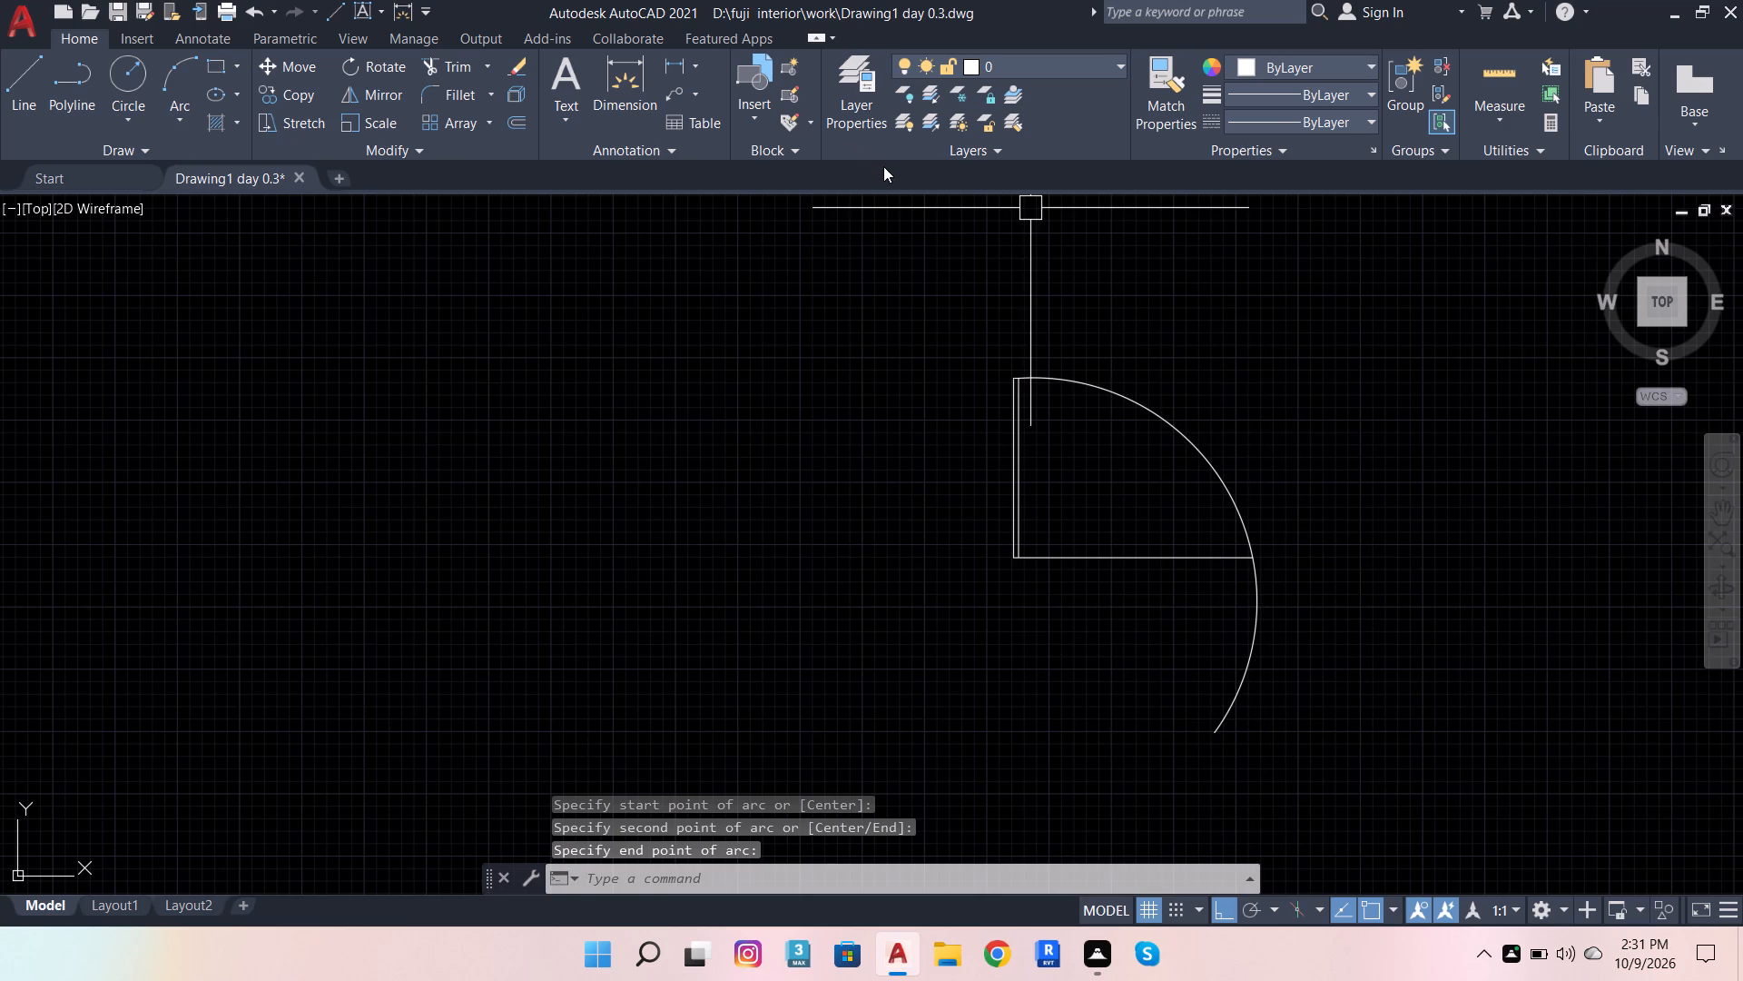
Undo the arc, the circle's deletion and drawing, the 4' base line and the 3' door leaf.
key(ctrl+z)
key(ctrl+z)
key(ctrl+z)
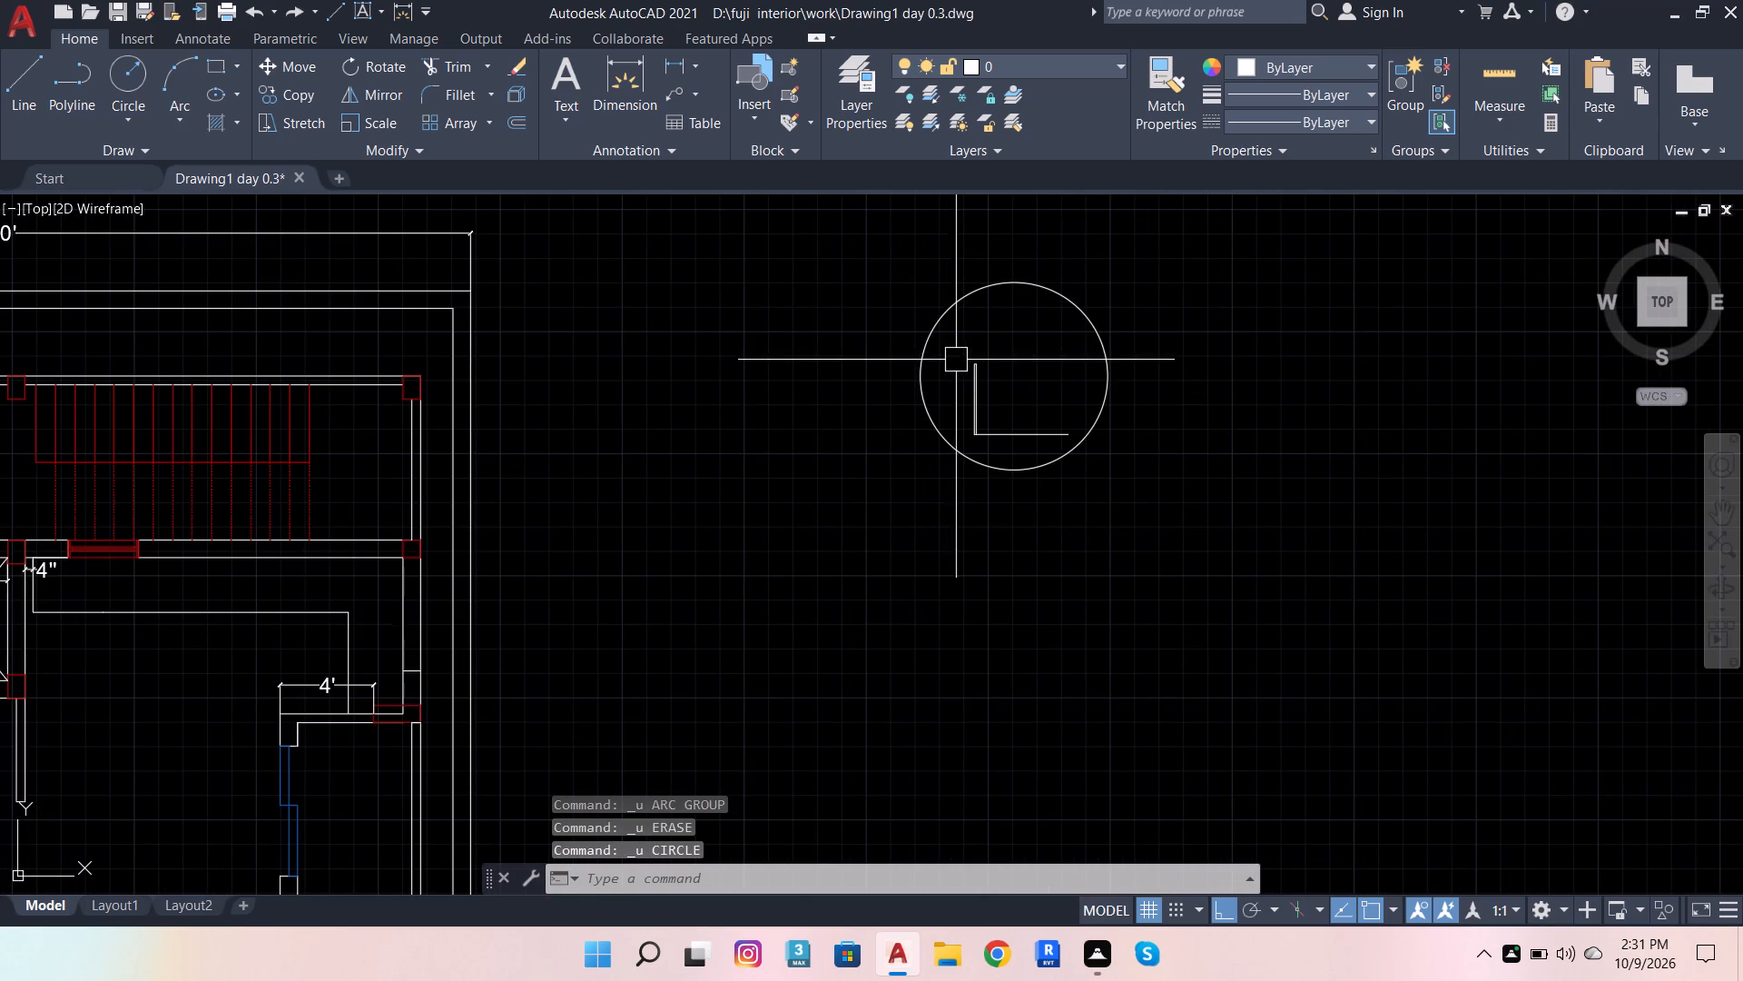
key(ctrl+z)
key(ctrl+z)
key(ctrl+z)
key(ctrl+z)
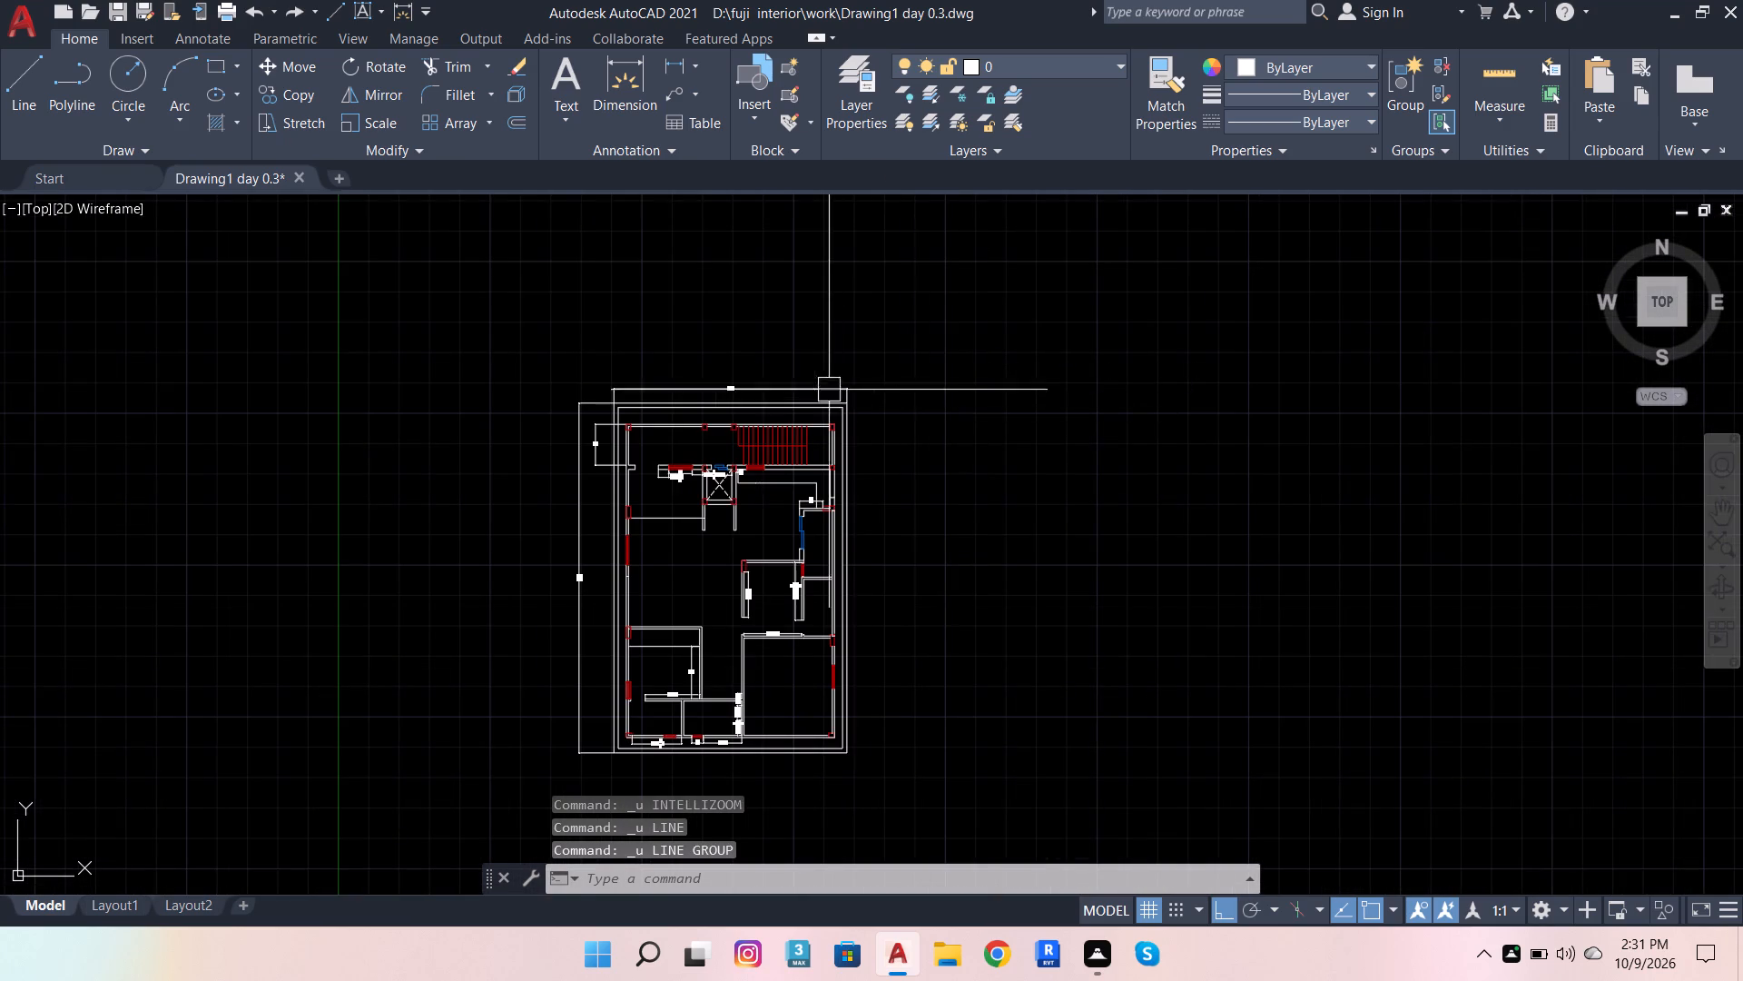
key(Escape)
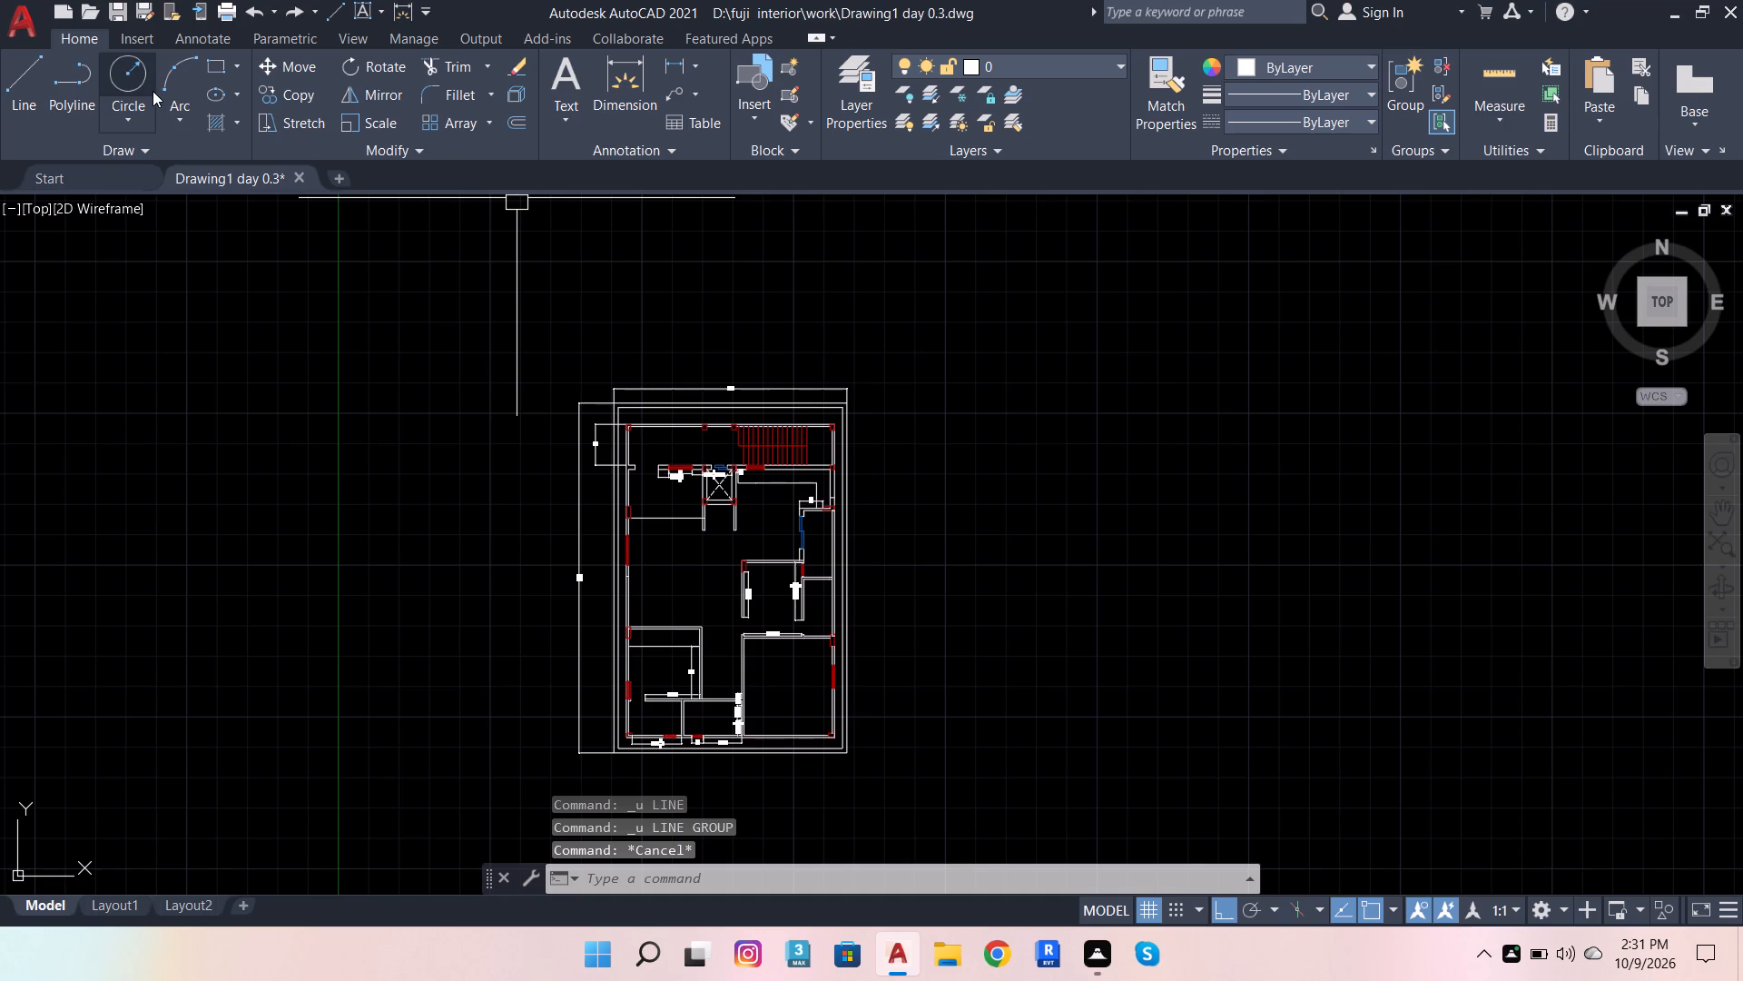
Draw a narrow open-bottomed door leaf in the empty area east of the plan with lines 4' up, 1" across and 4' down.
click(0, 88)
click(27, 68)
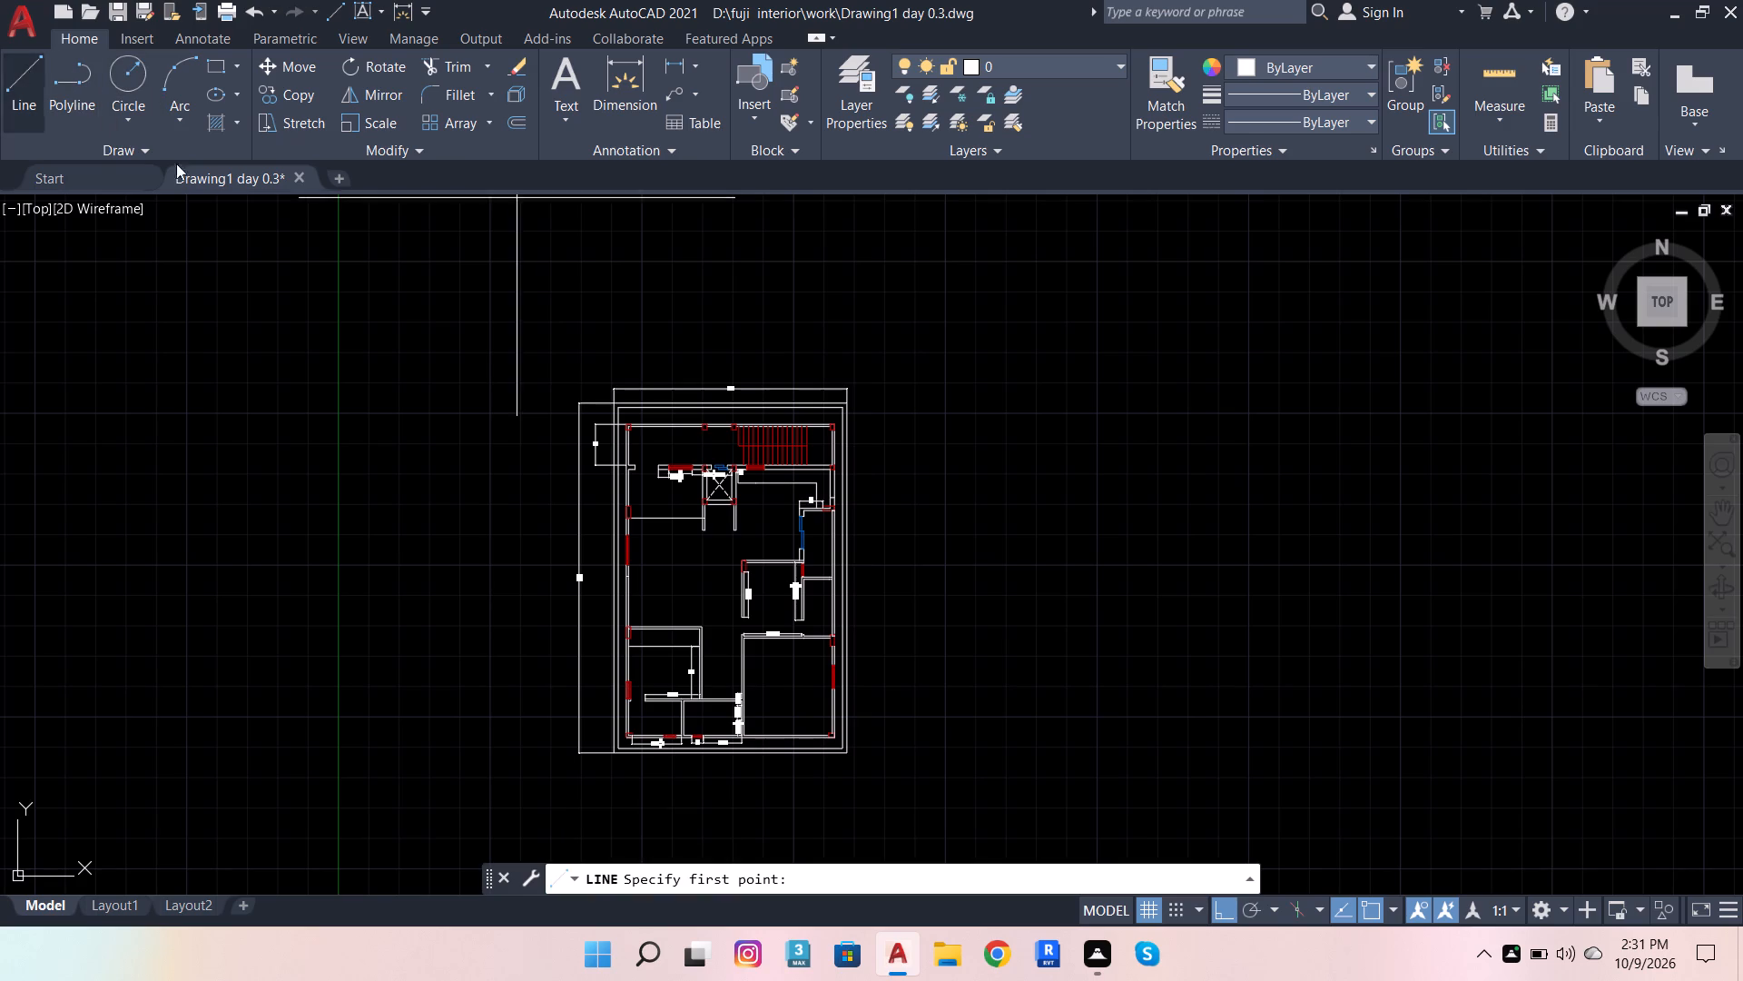
scroll(1037, 509, up, 3)
click(1034, 488)
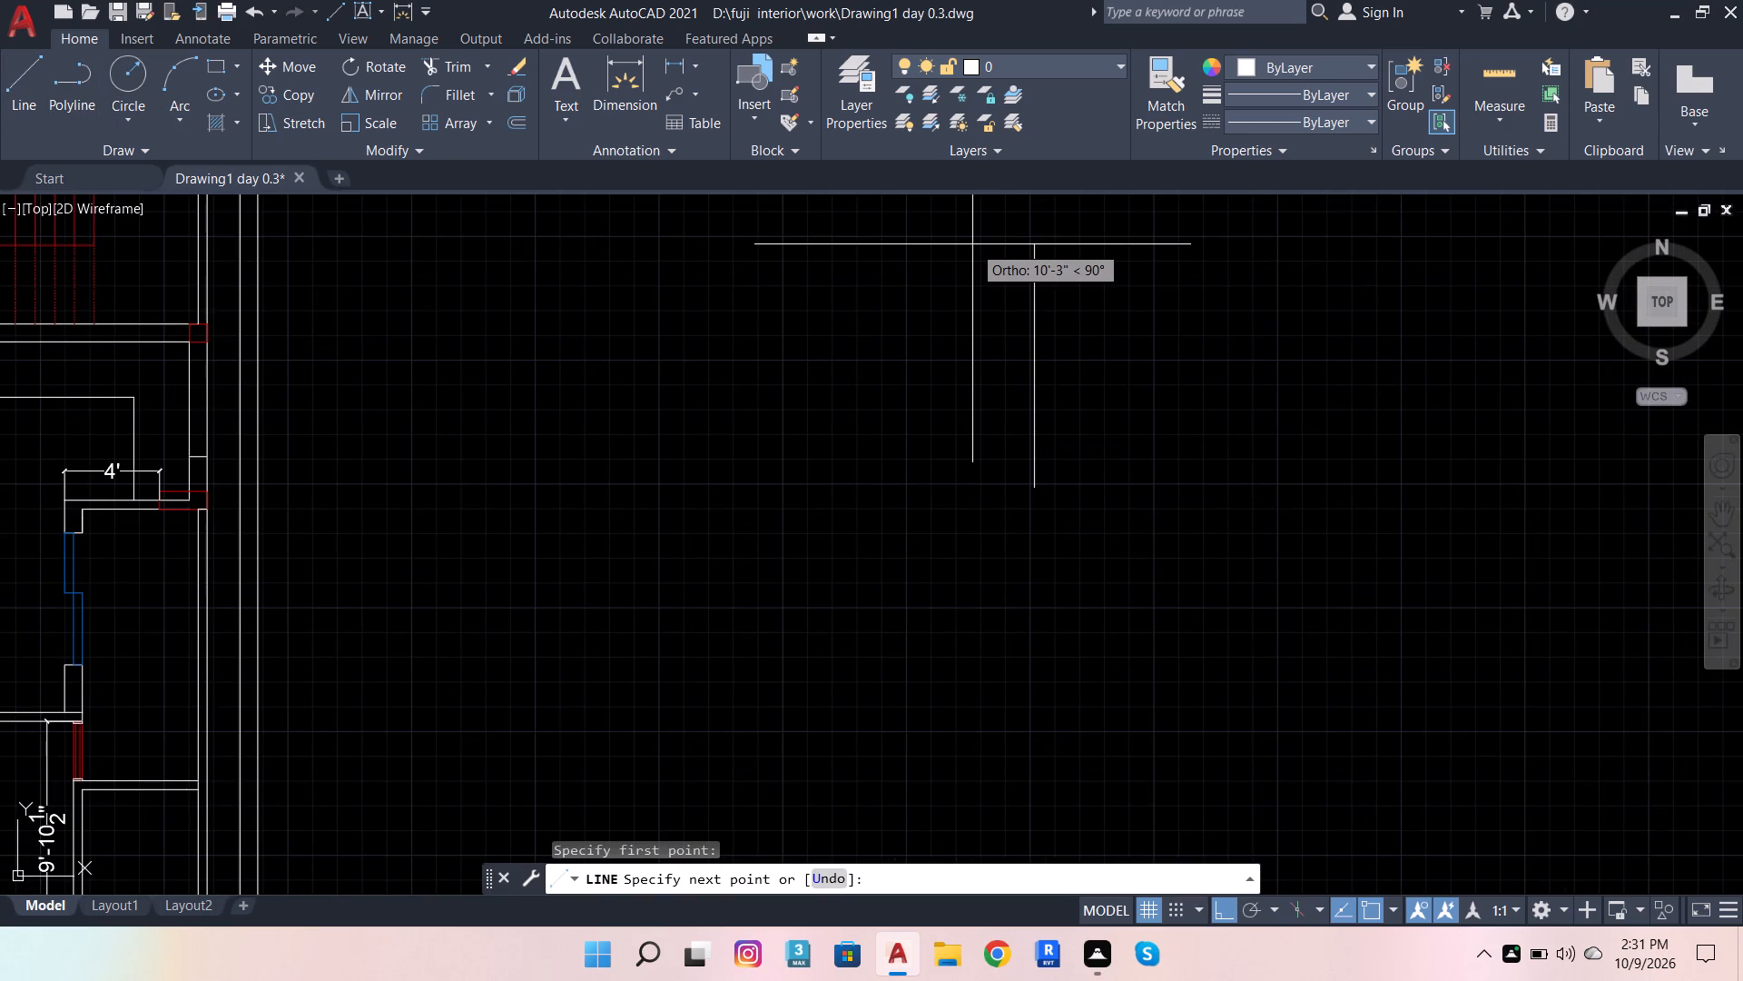
text(4')
key(Return)
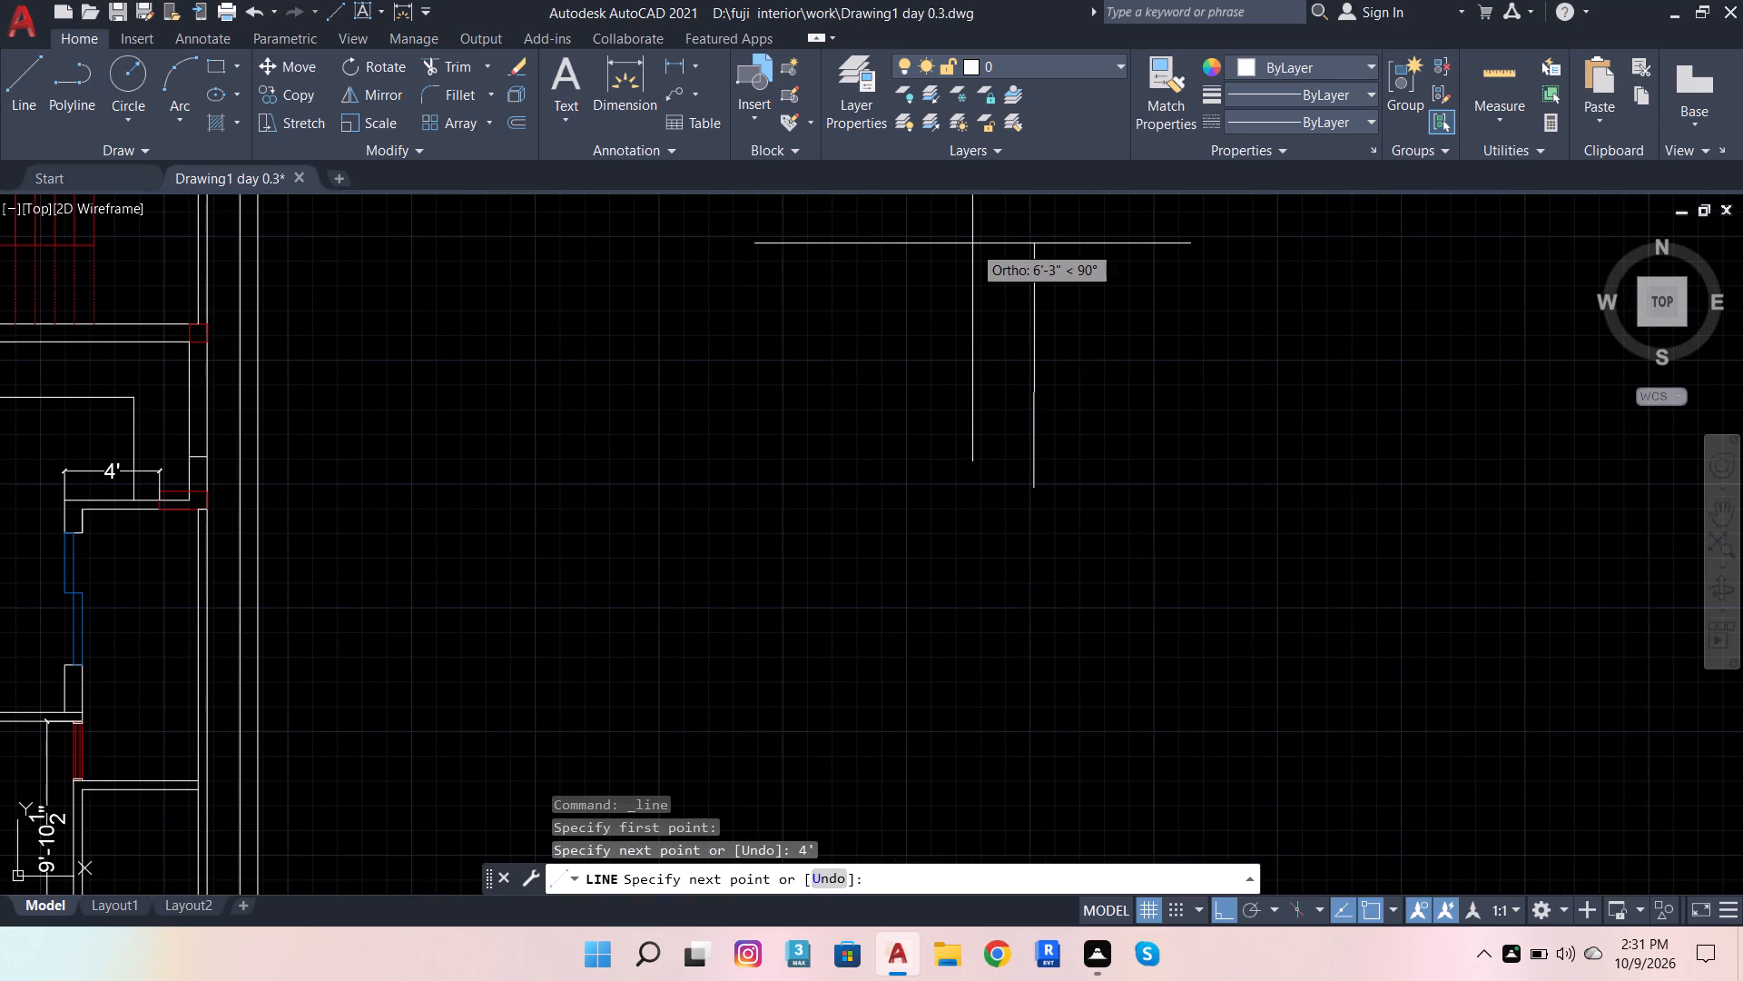
scroll(1193, 446, up, 1)
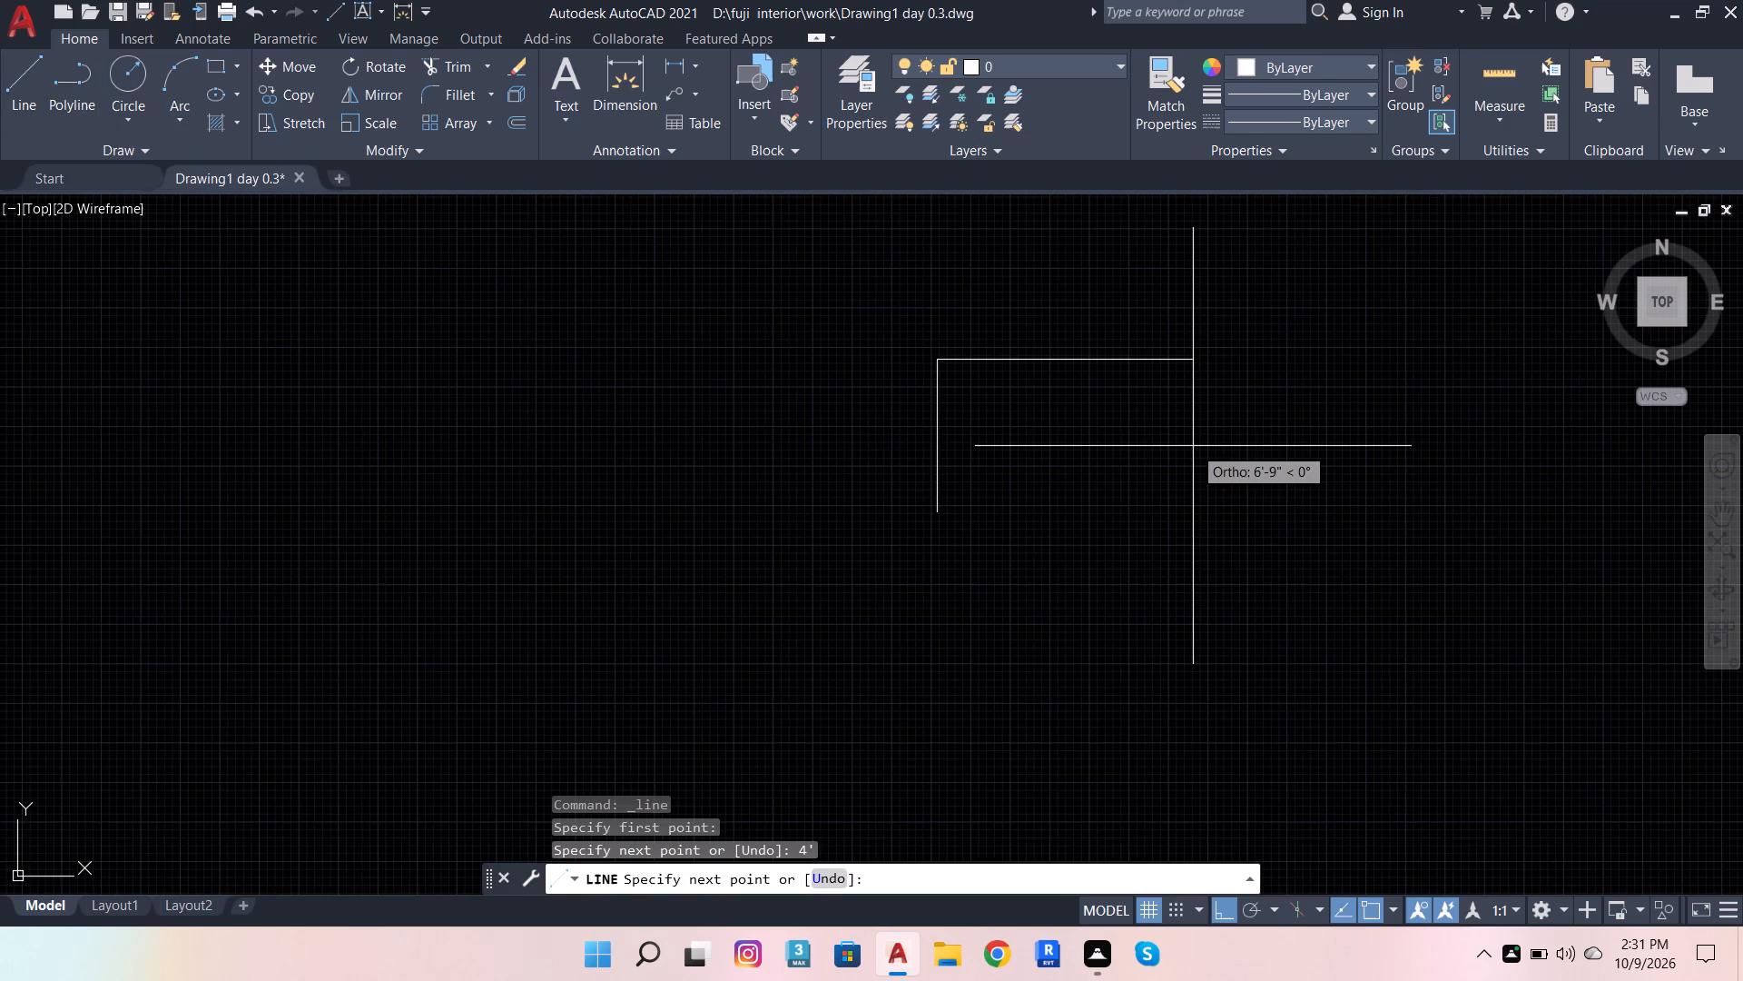
key(1)
key(Return)
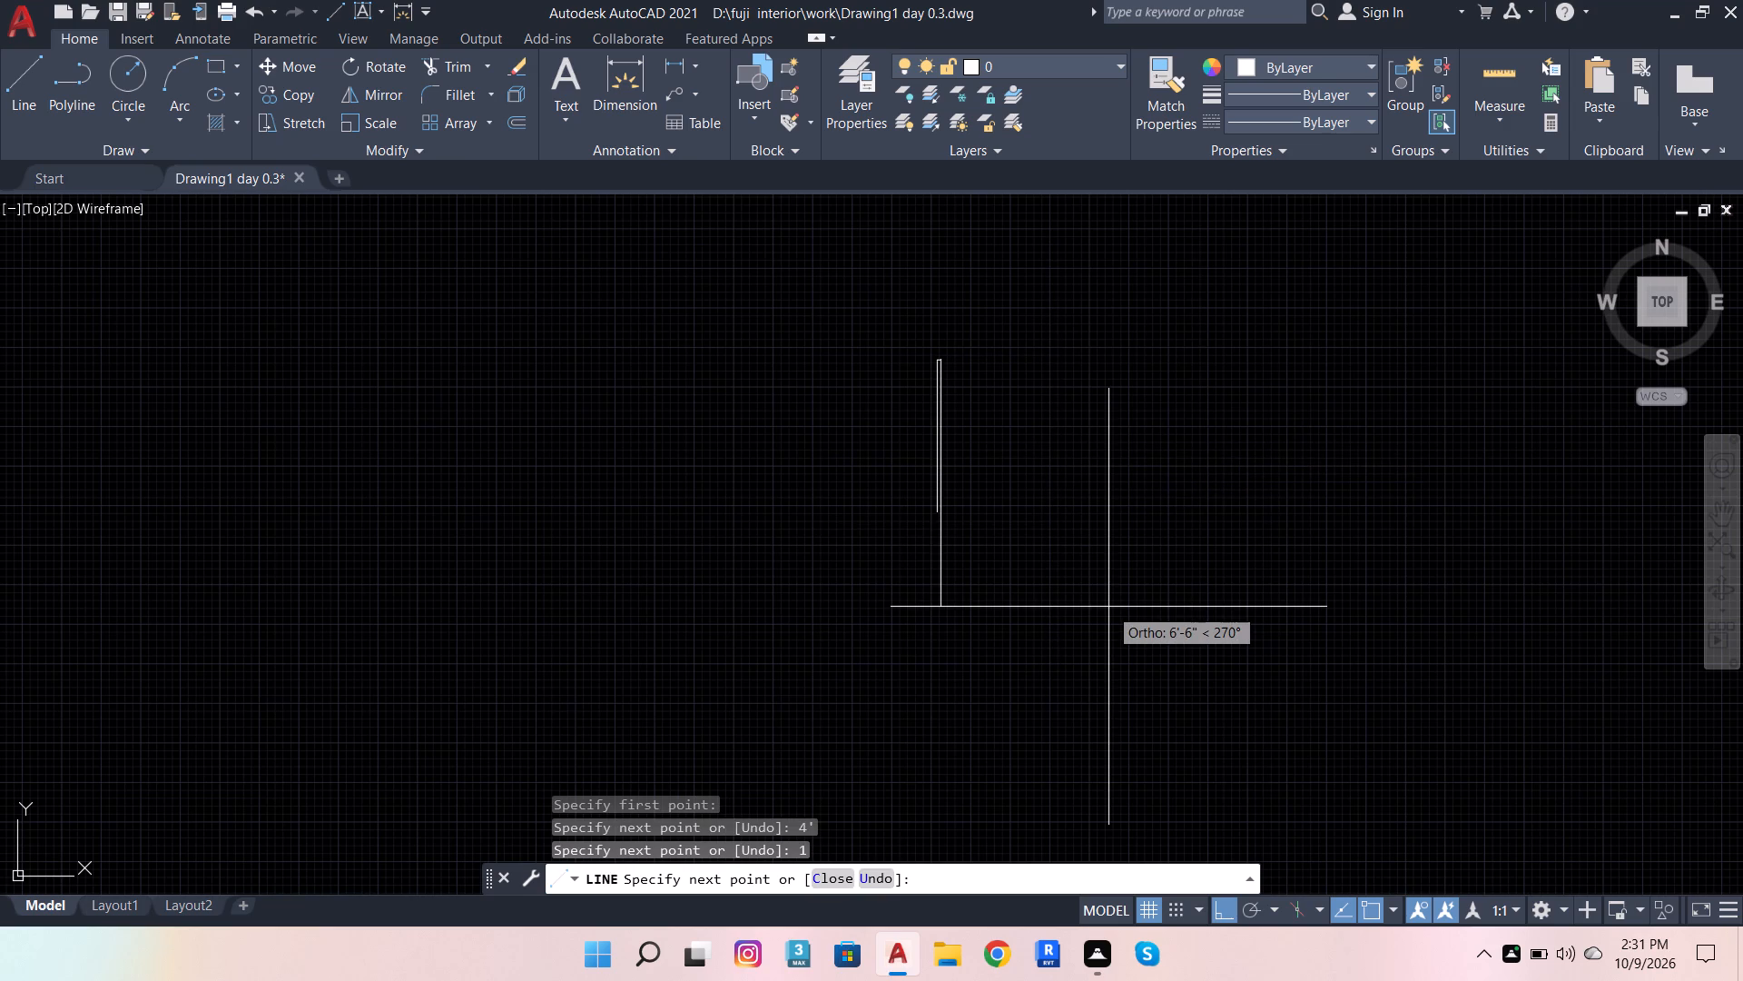
text(4')
key(Return)
key(space)
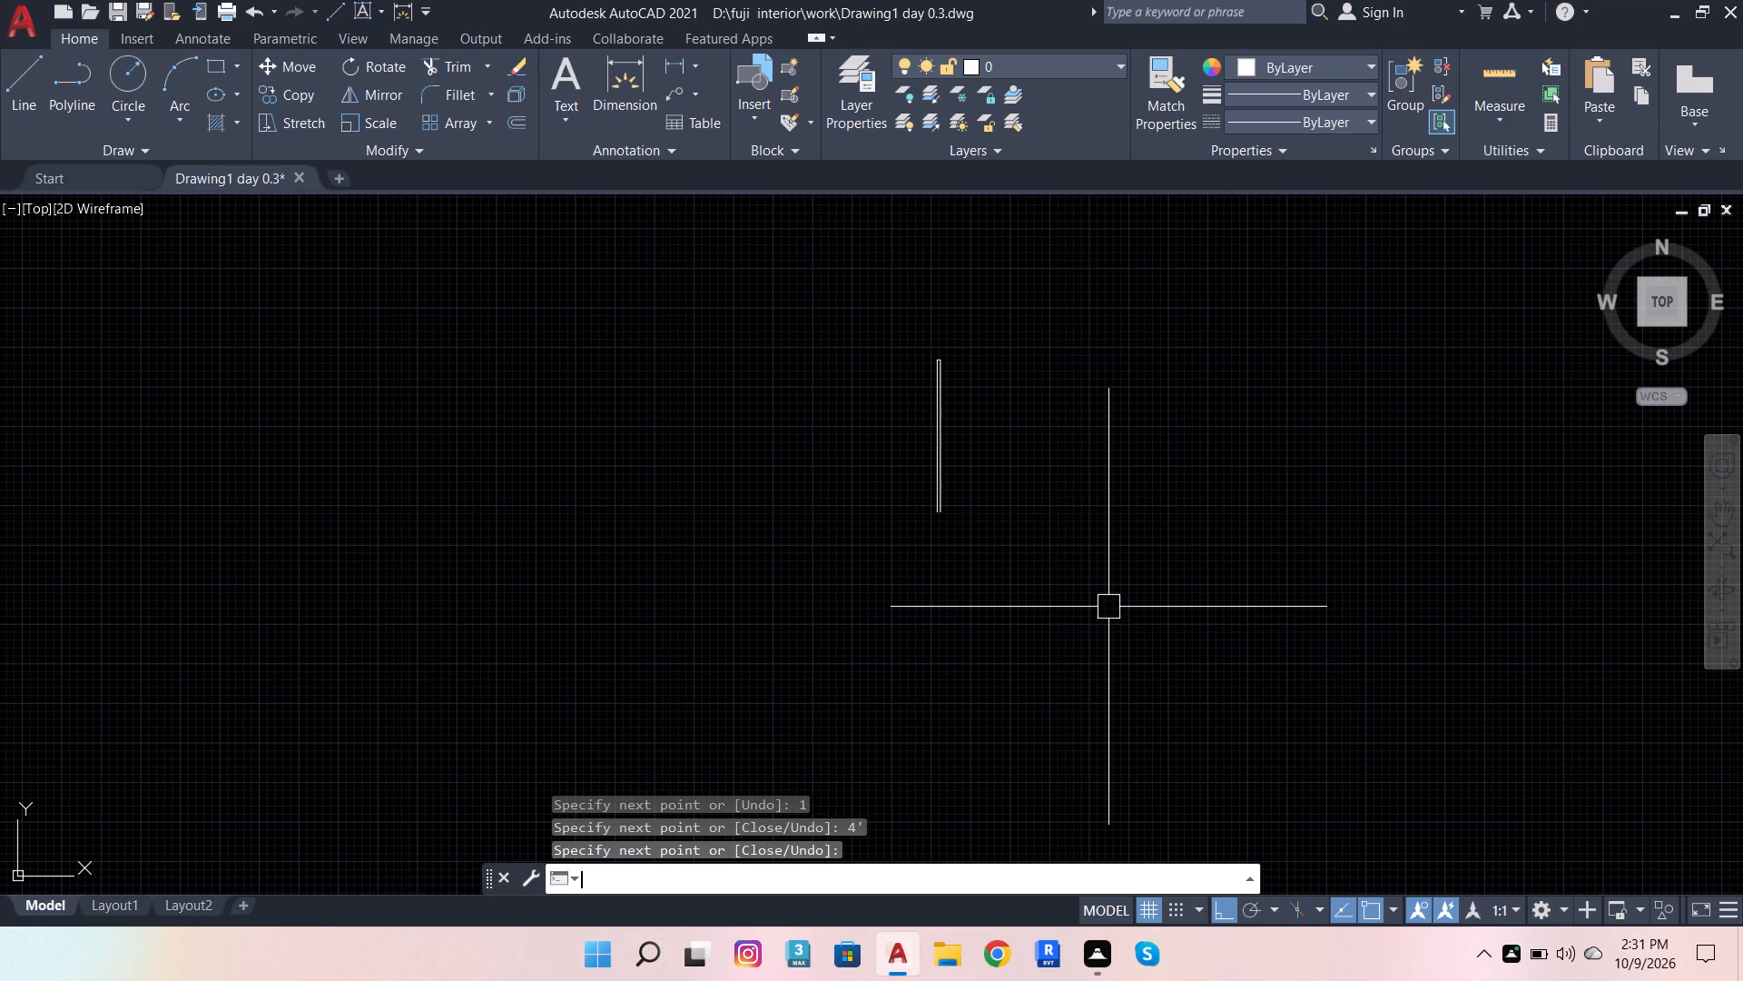
Draw a 4' horizontal line eastward from the bottom end of the door leaf's left edge.
key(space)
scroll(859, 501, up, 2)
click(1046, 528)
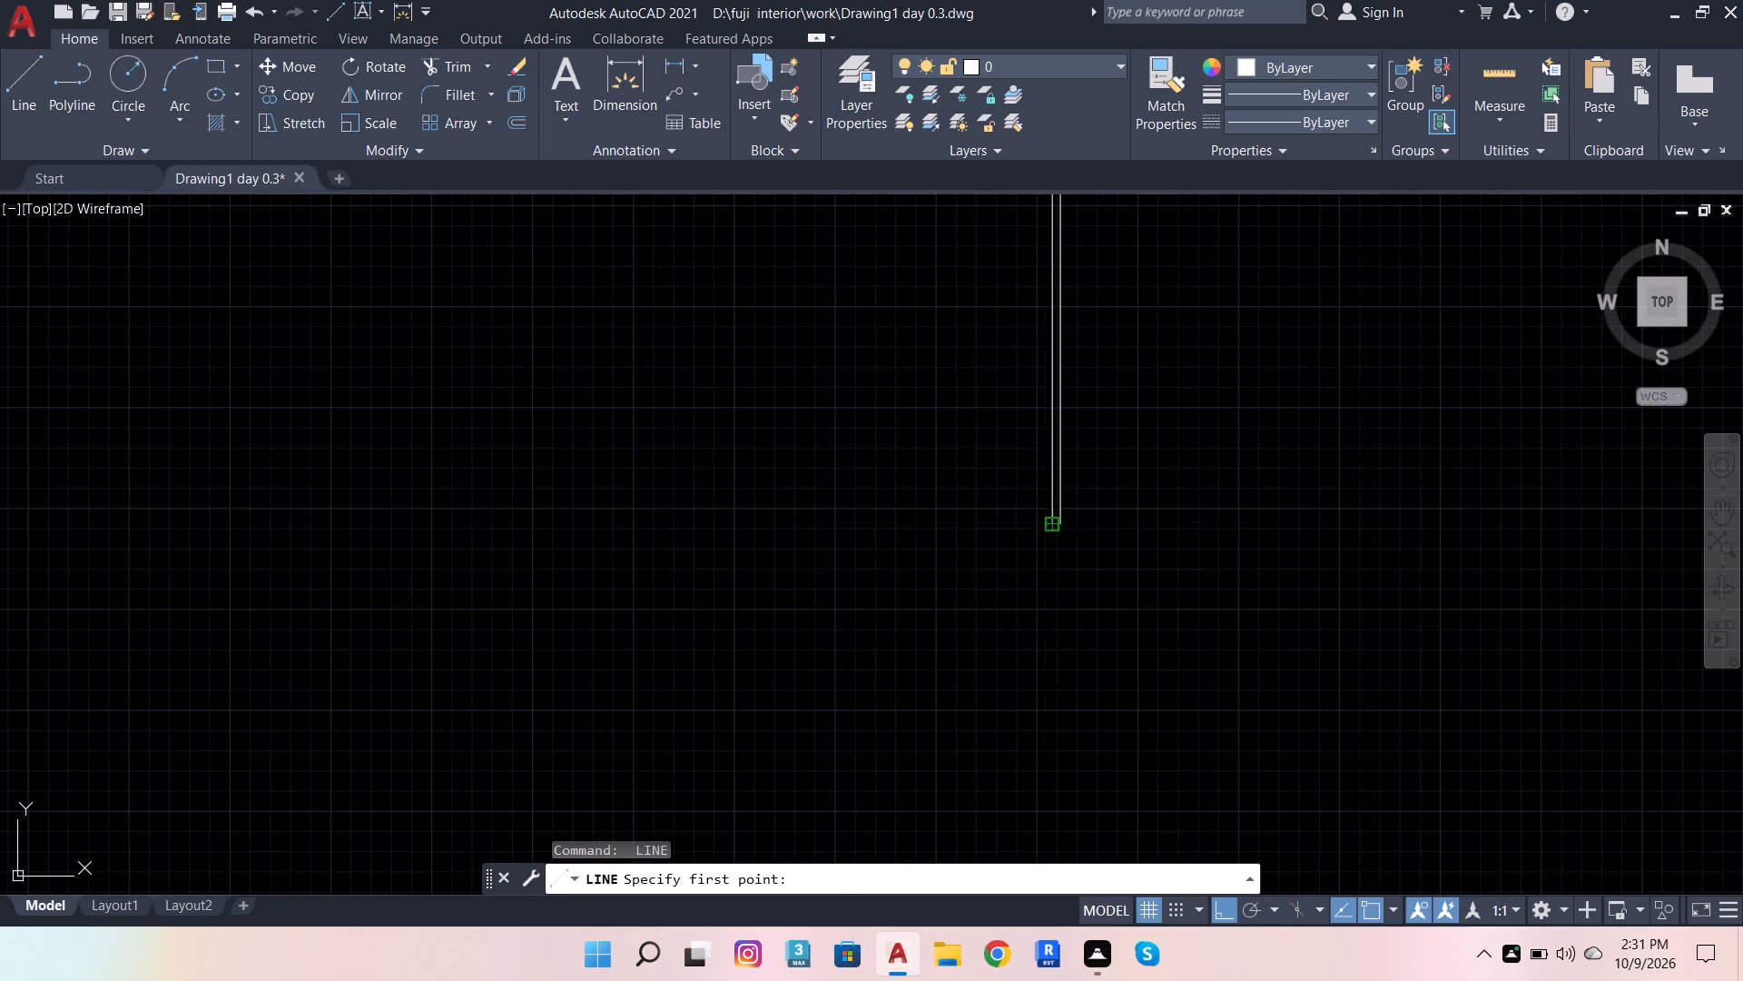
text(4')
key(Return)
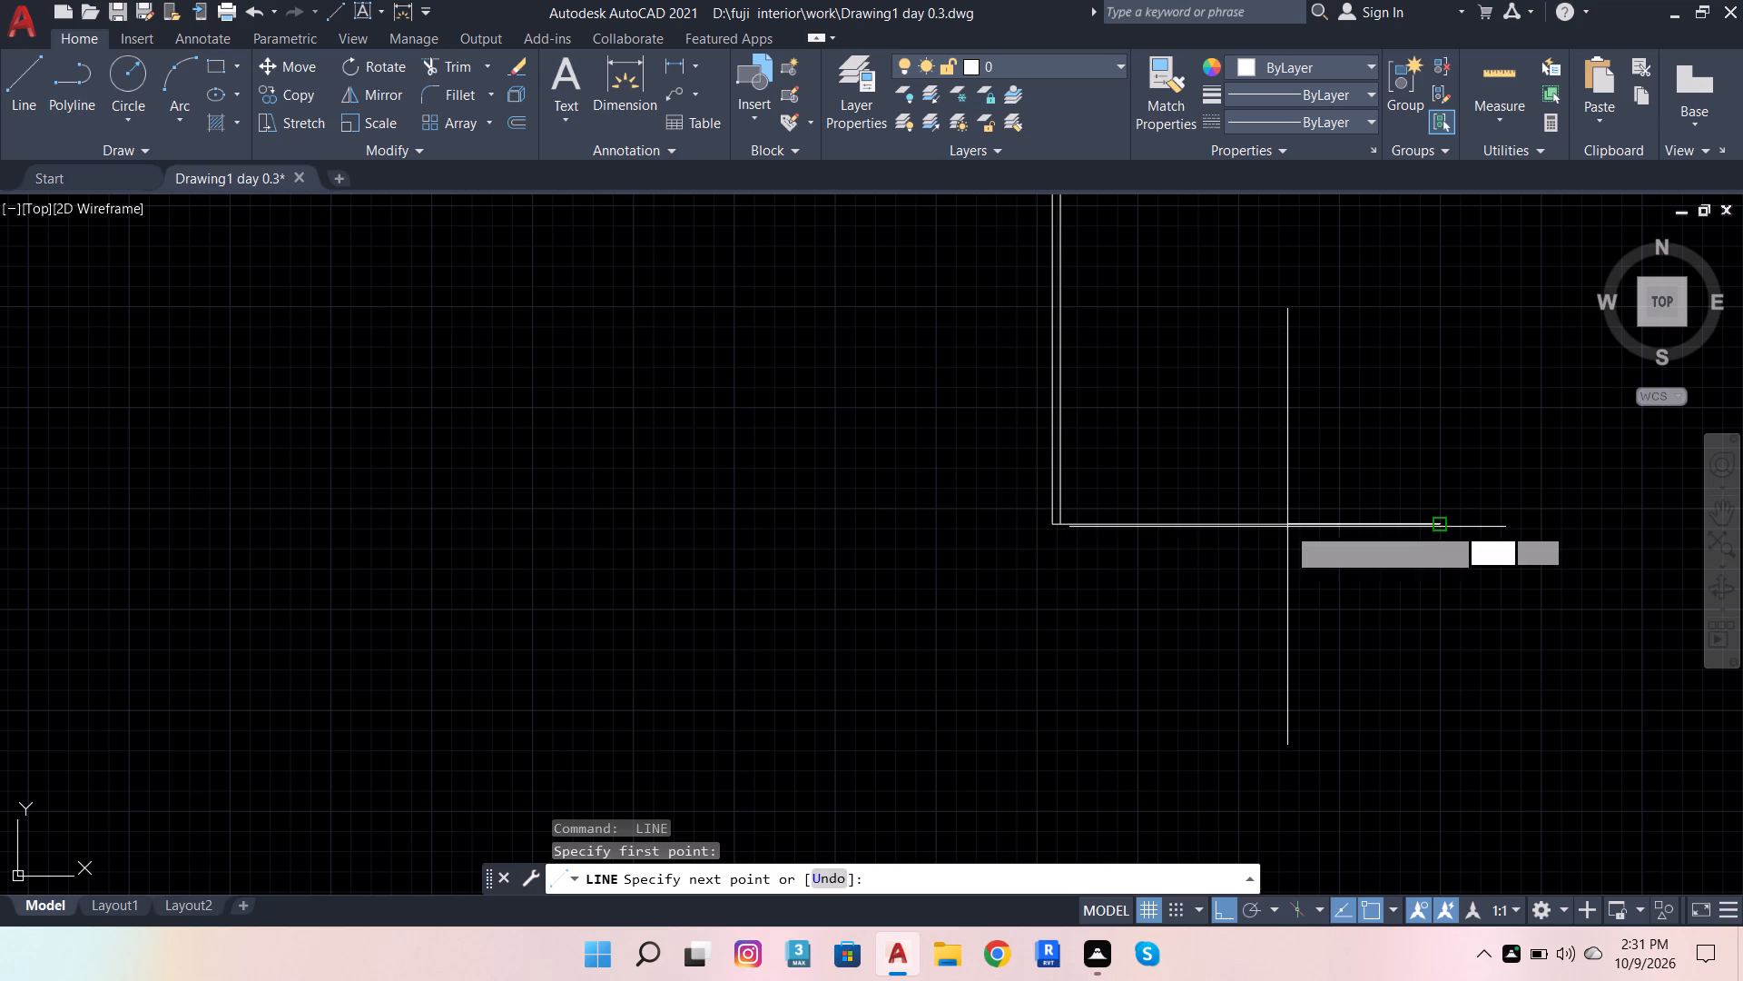
Draw a three-point arc from the door leaf's top right corner through the 4' base line's free end, ending below the line.
key(space)
scroll(765, 501, down, 3)
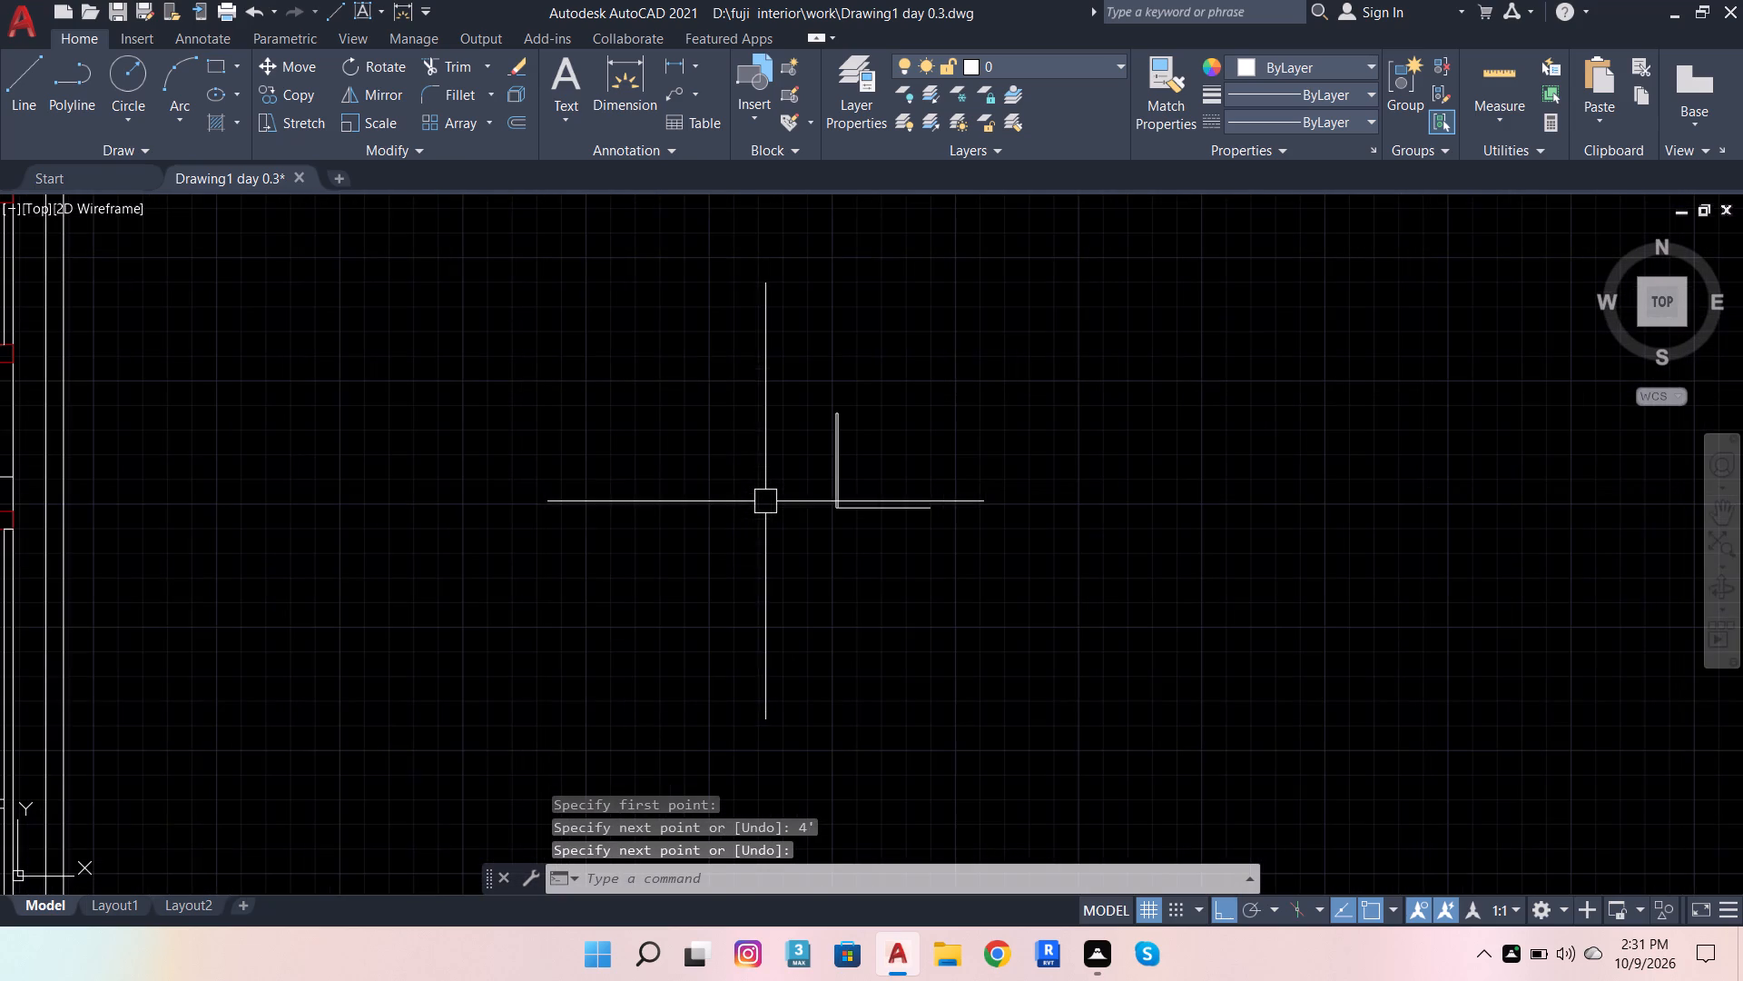
click(187, 74)
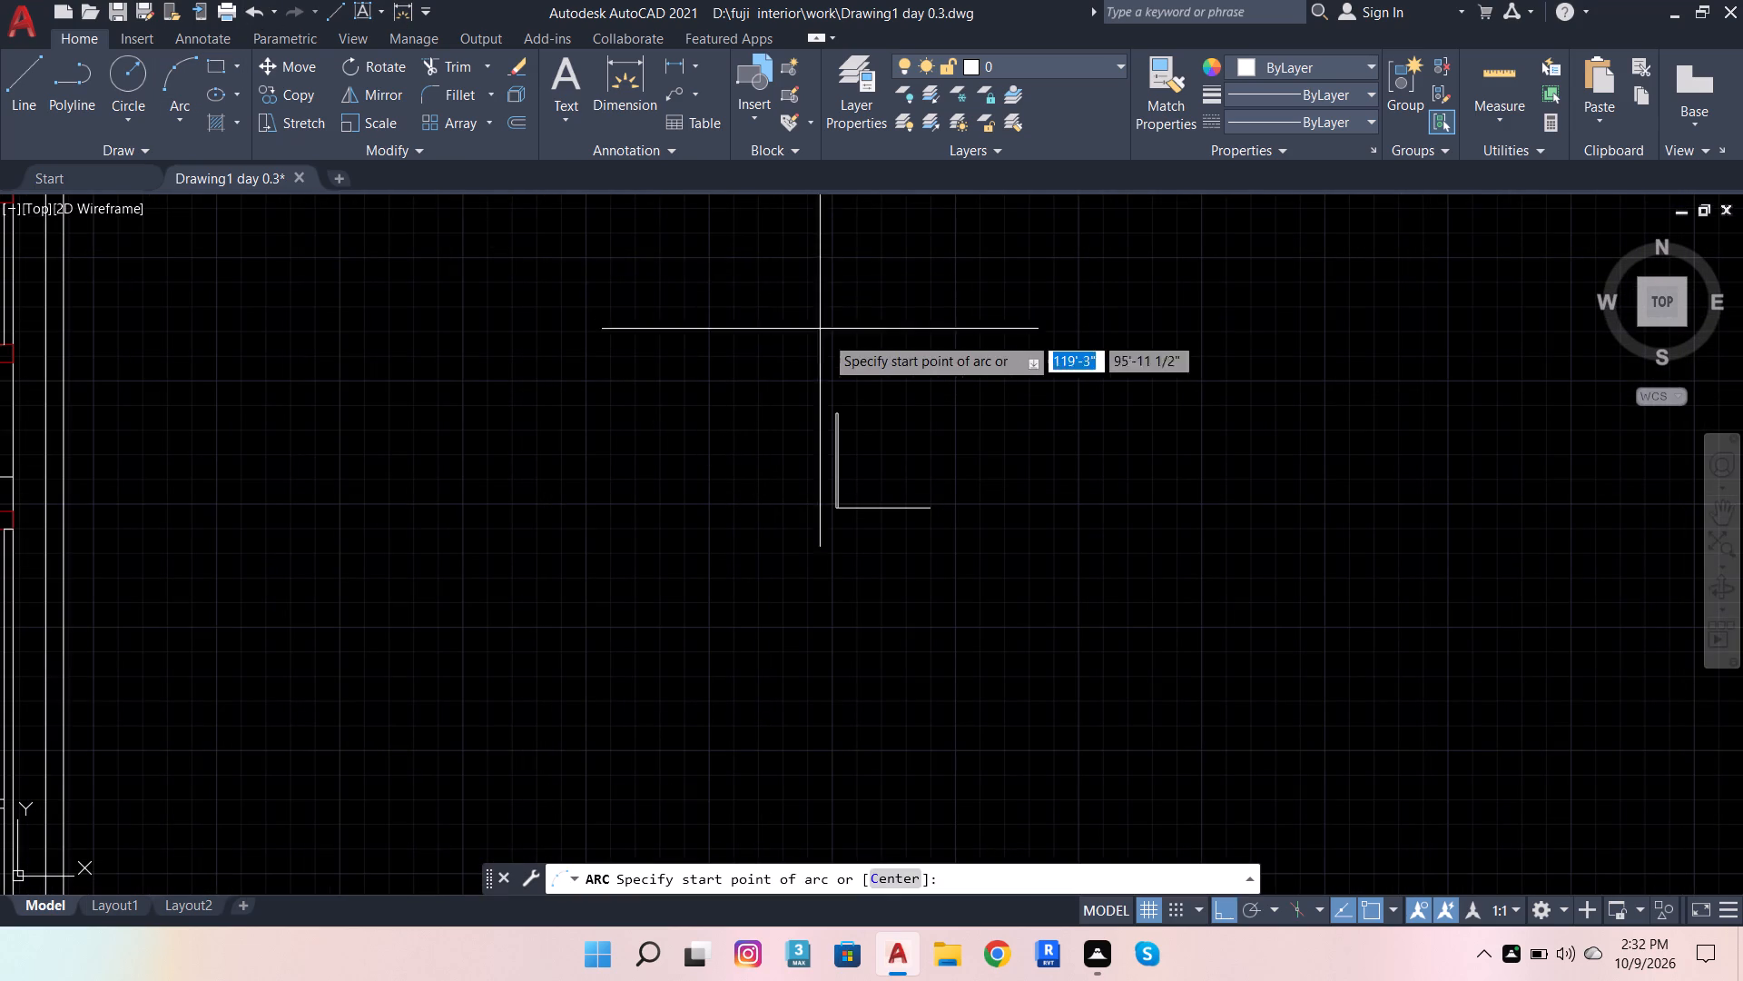
scroll(870, 411, up, 3)
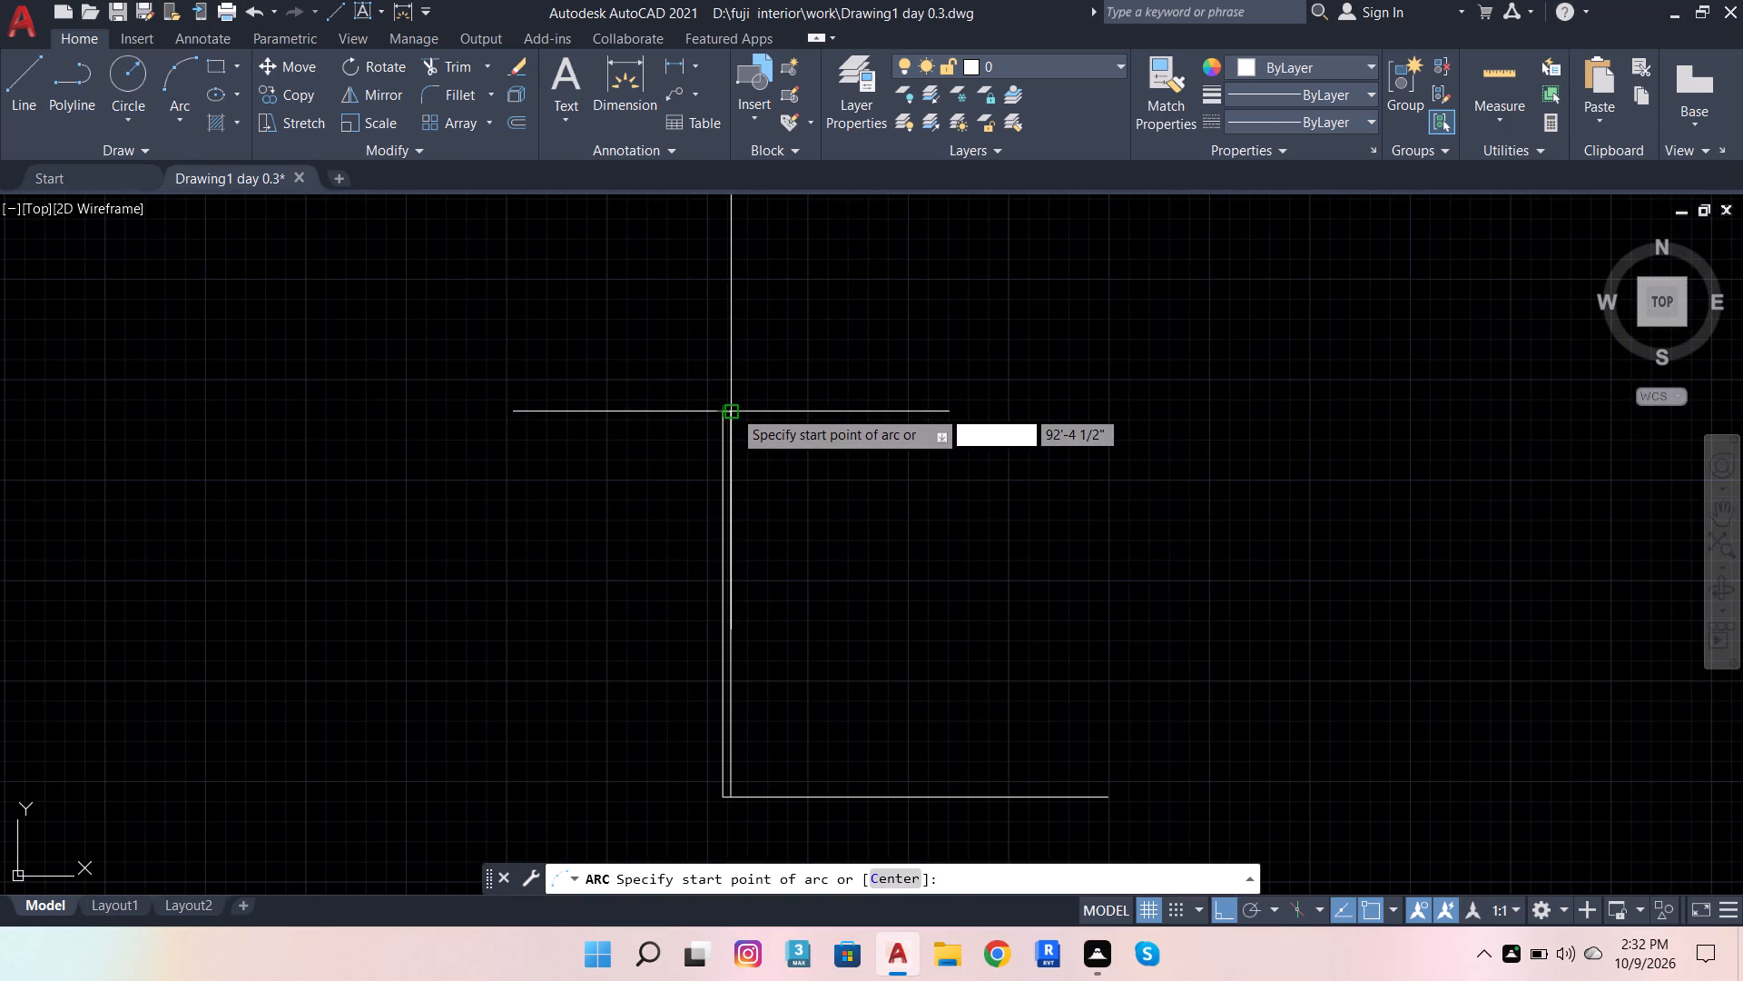
click(733, 409)
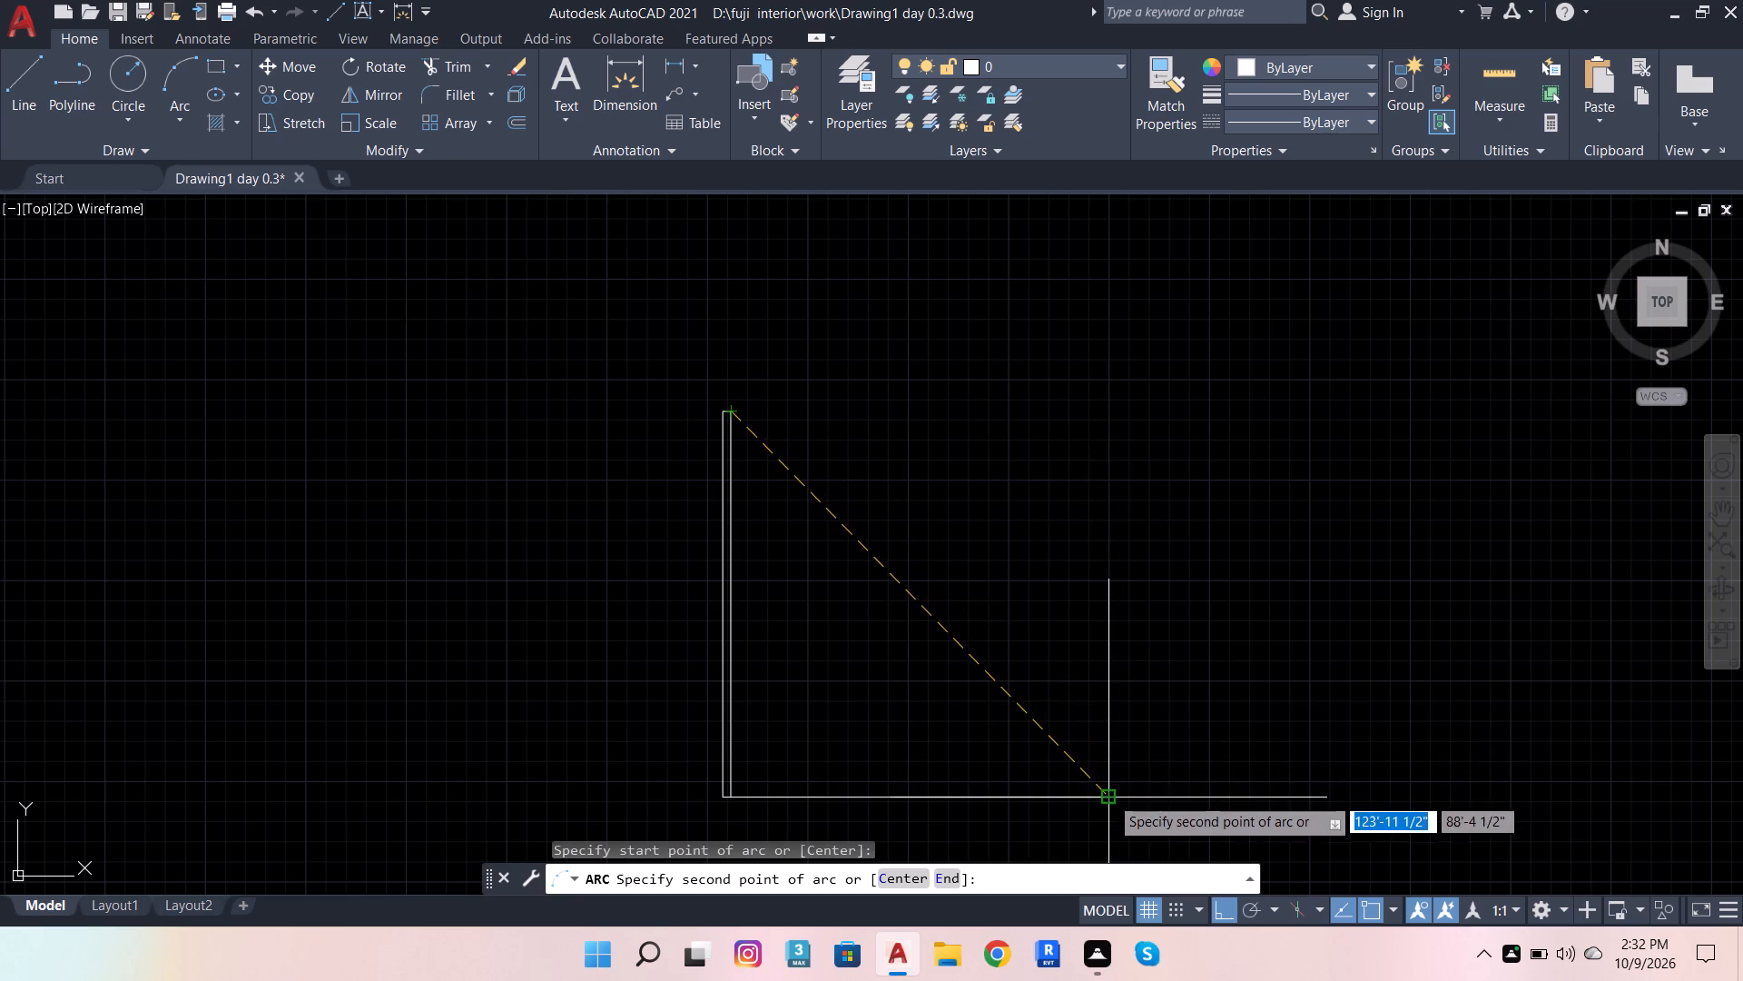
click(1109, 796)
scroll(1049, 494, down, 3)
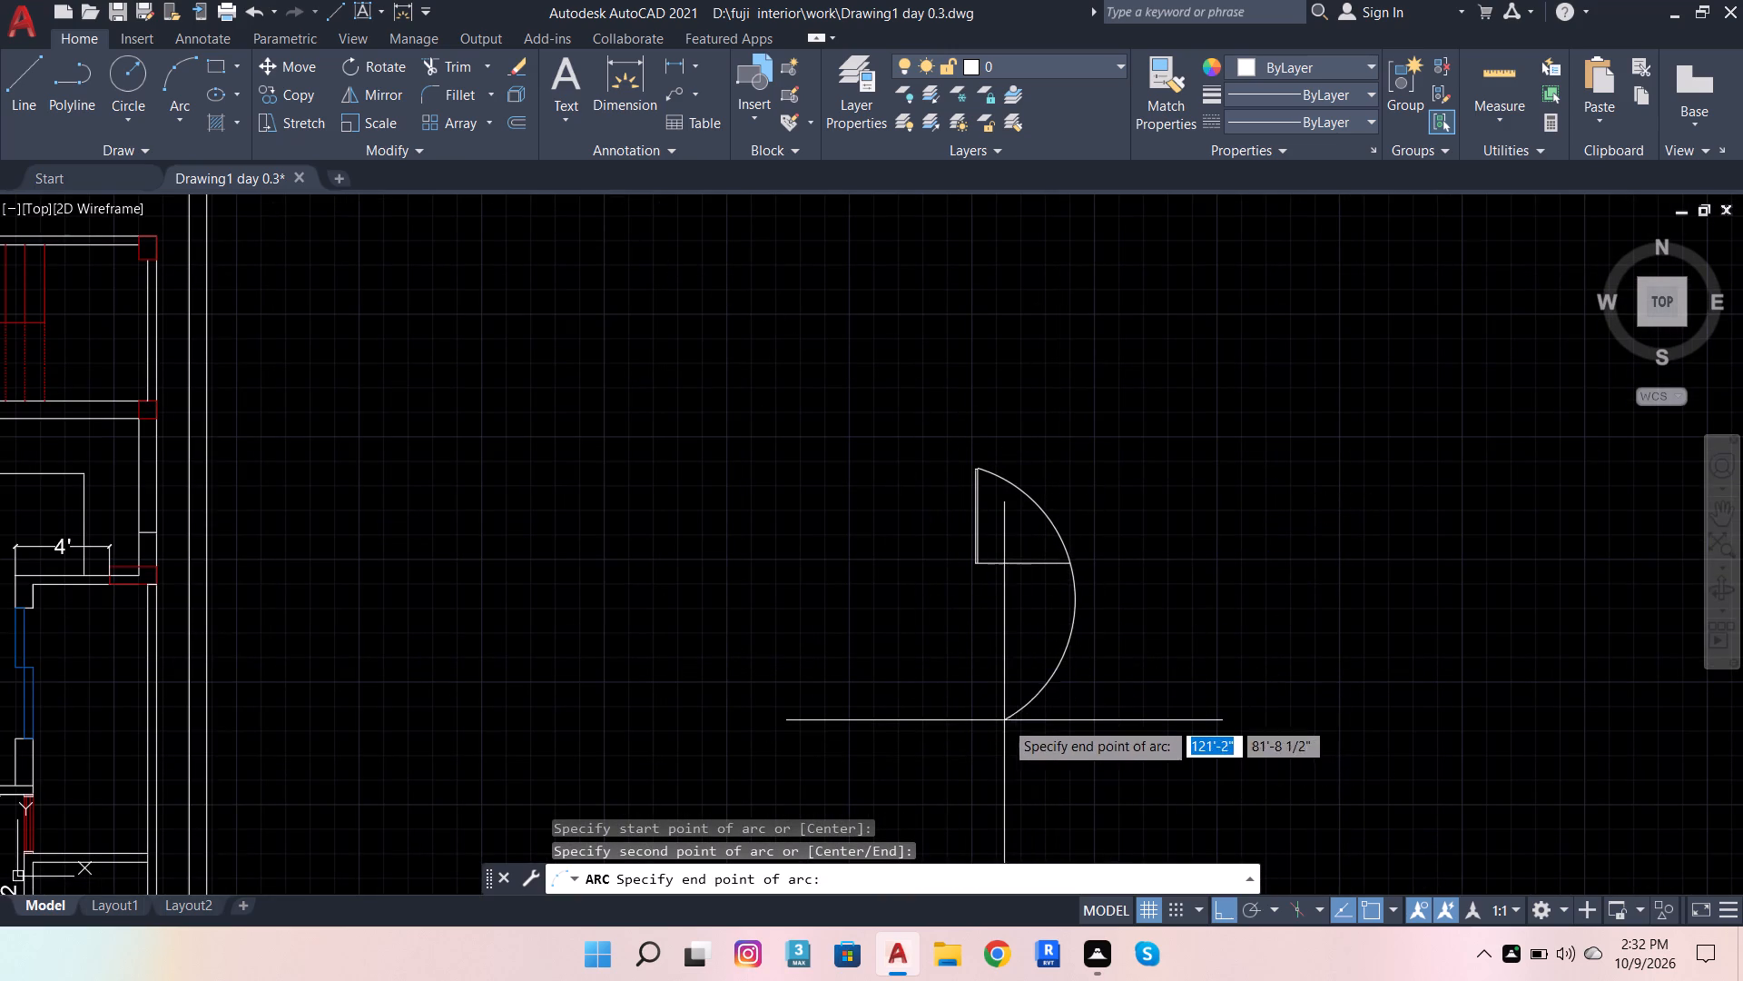
click(997, 680)
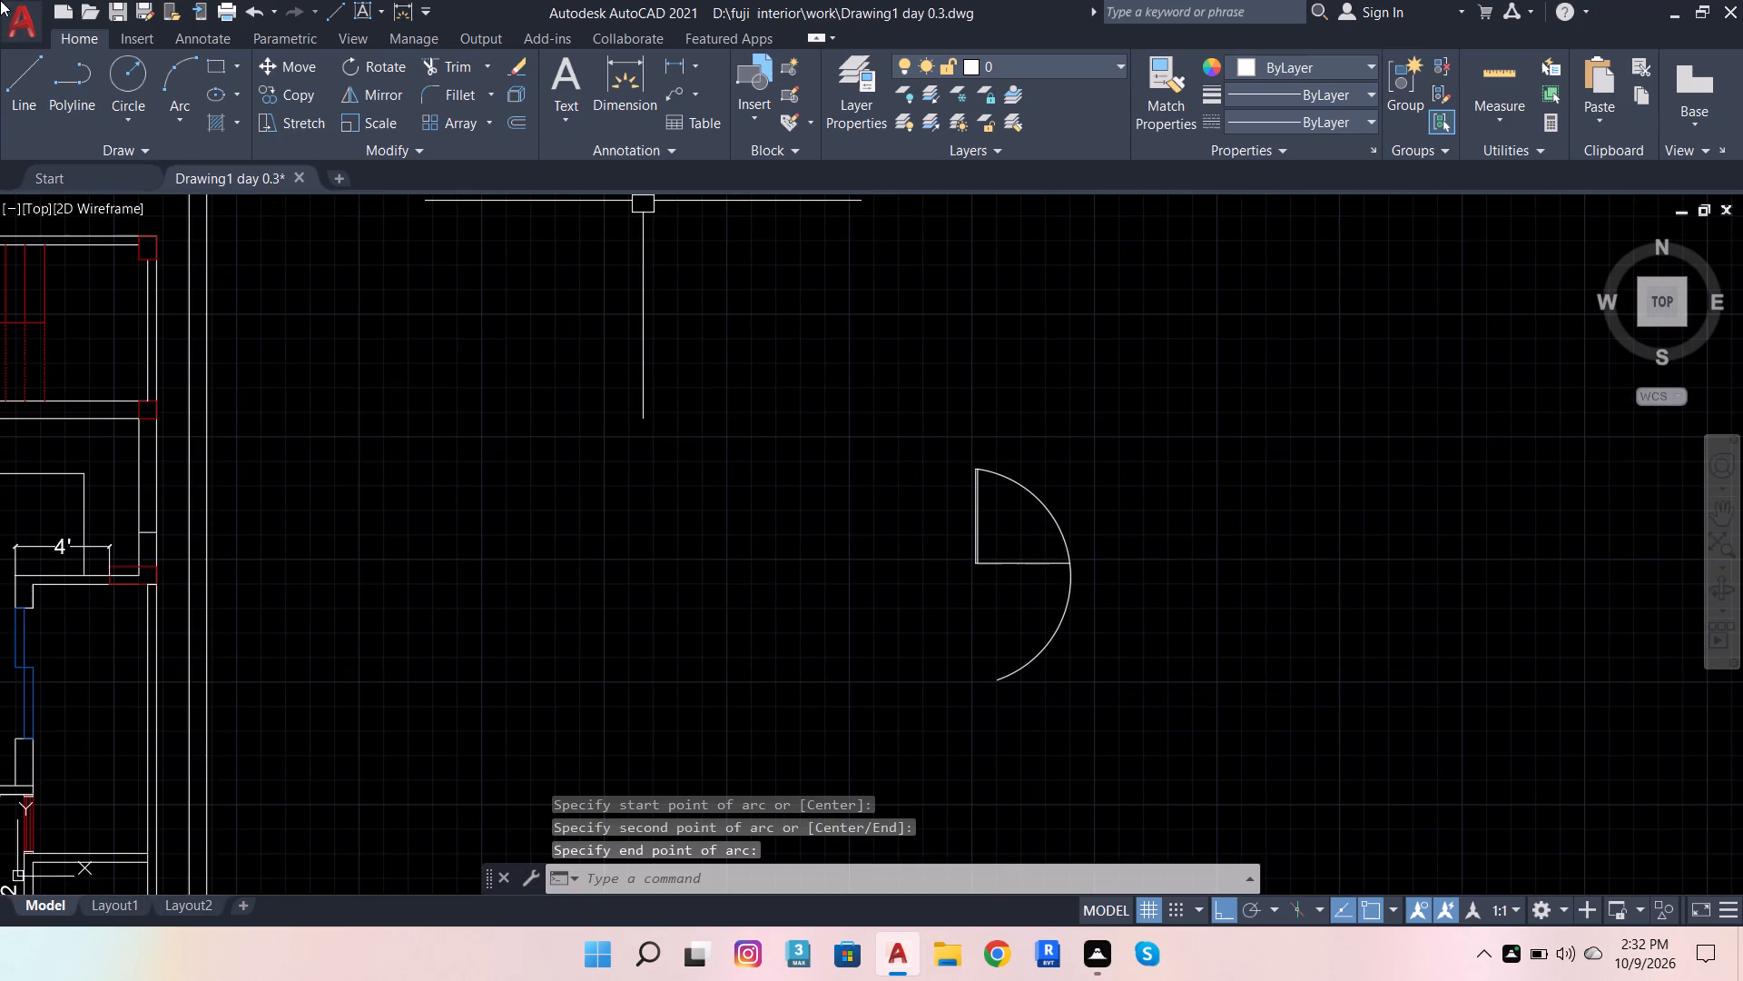
Trim away the part of the arc below the base line to leave a quarter door swing.
click(457, 67)
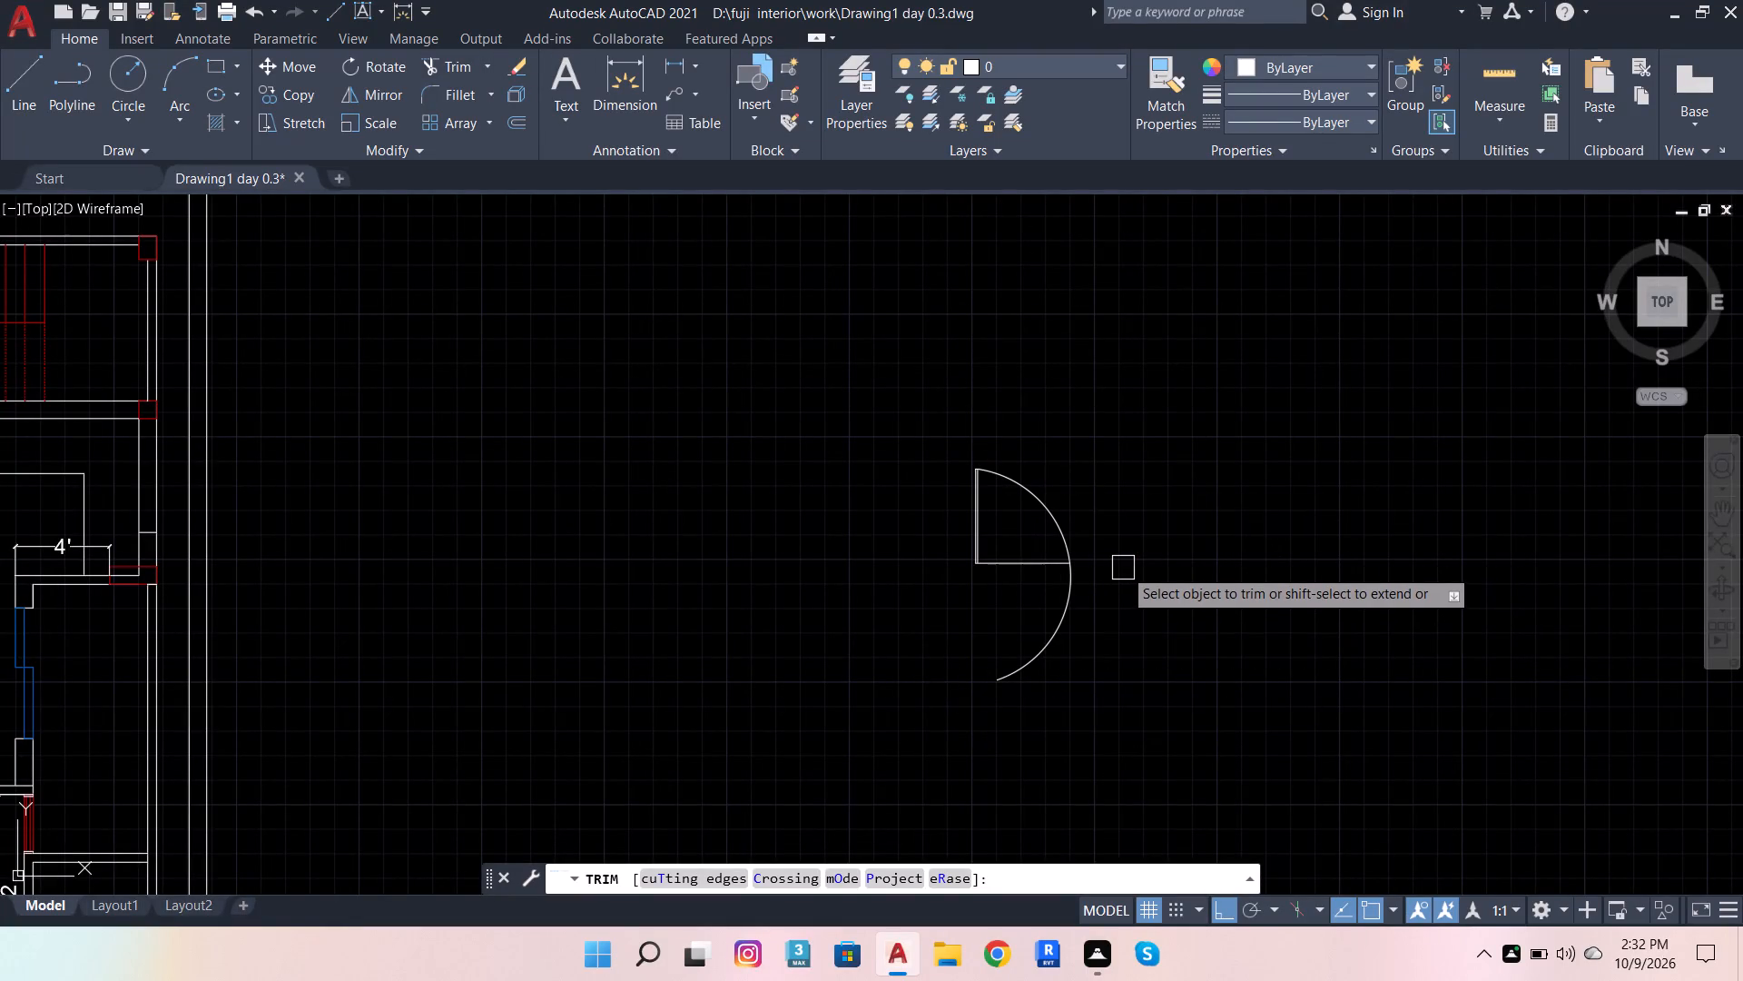
click(1052, 666)
click(1049, 630)
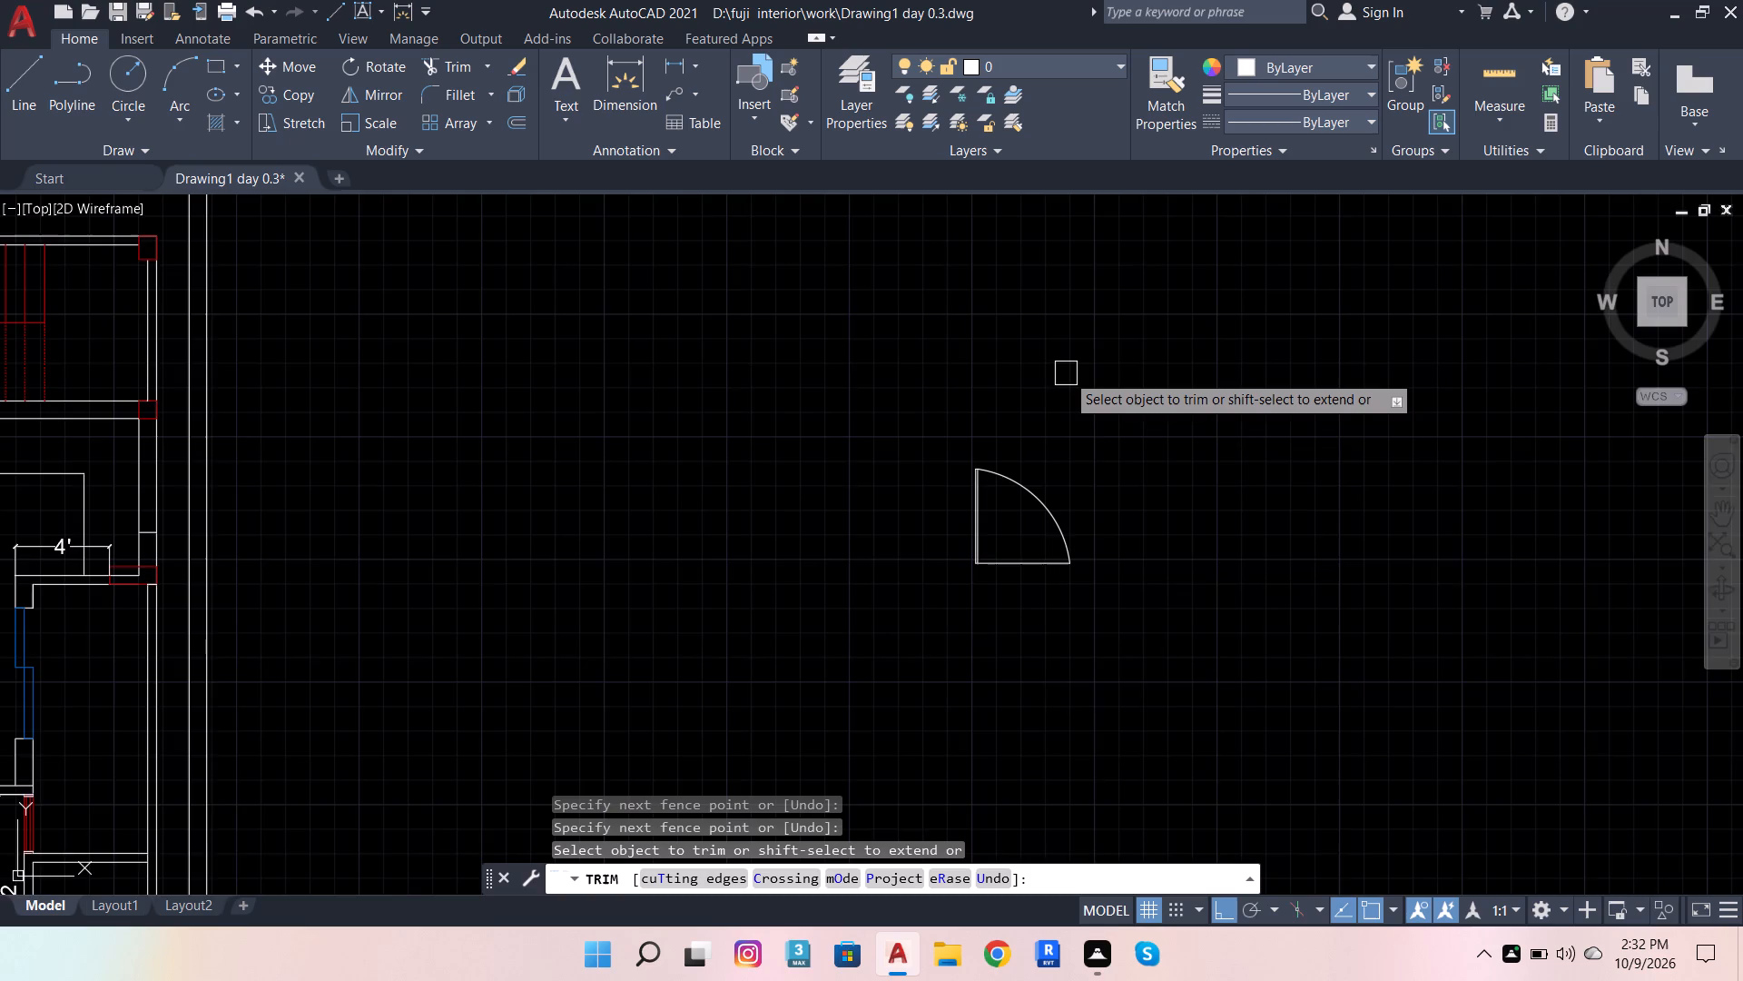
scroll(1066, 373, up, 2)
key(Escape)
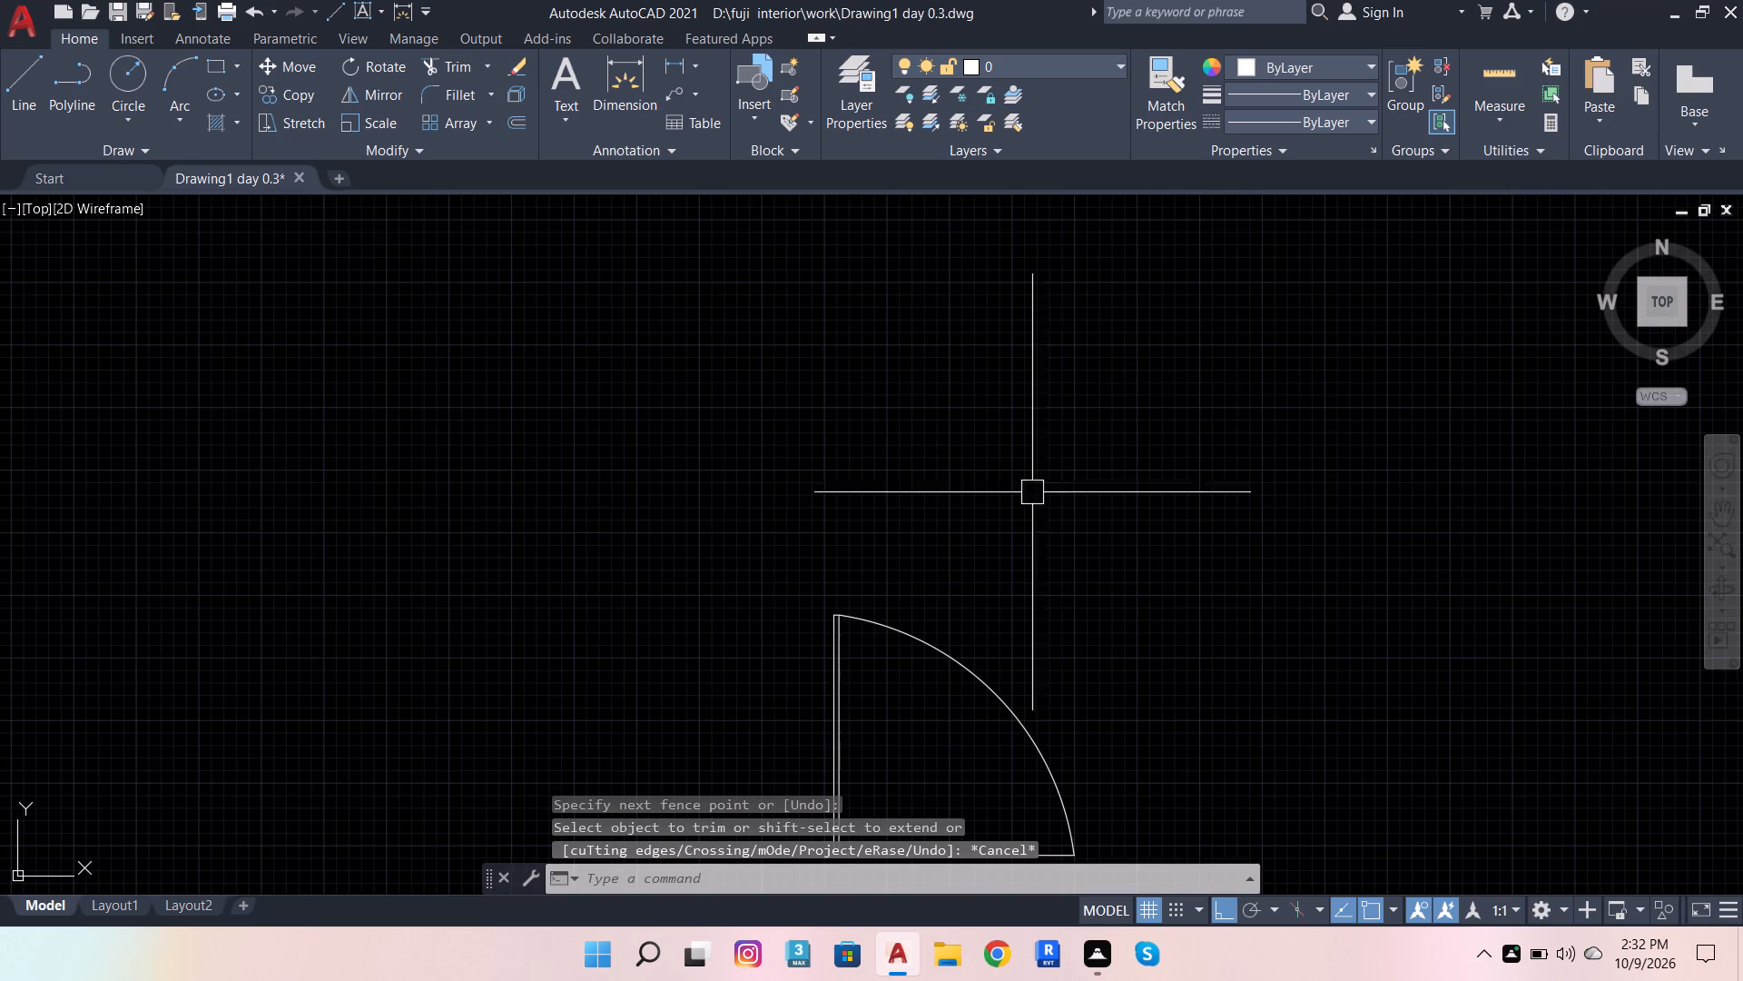
Convert the door leaf, base line and swing arc into a block named door4'.
scroll(968, 594, down, 4)
scroll(937, 599, up, 2)
click(908, 570)
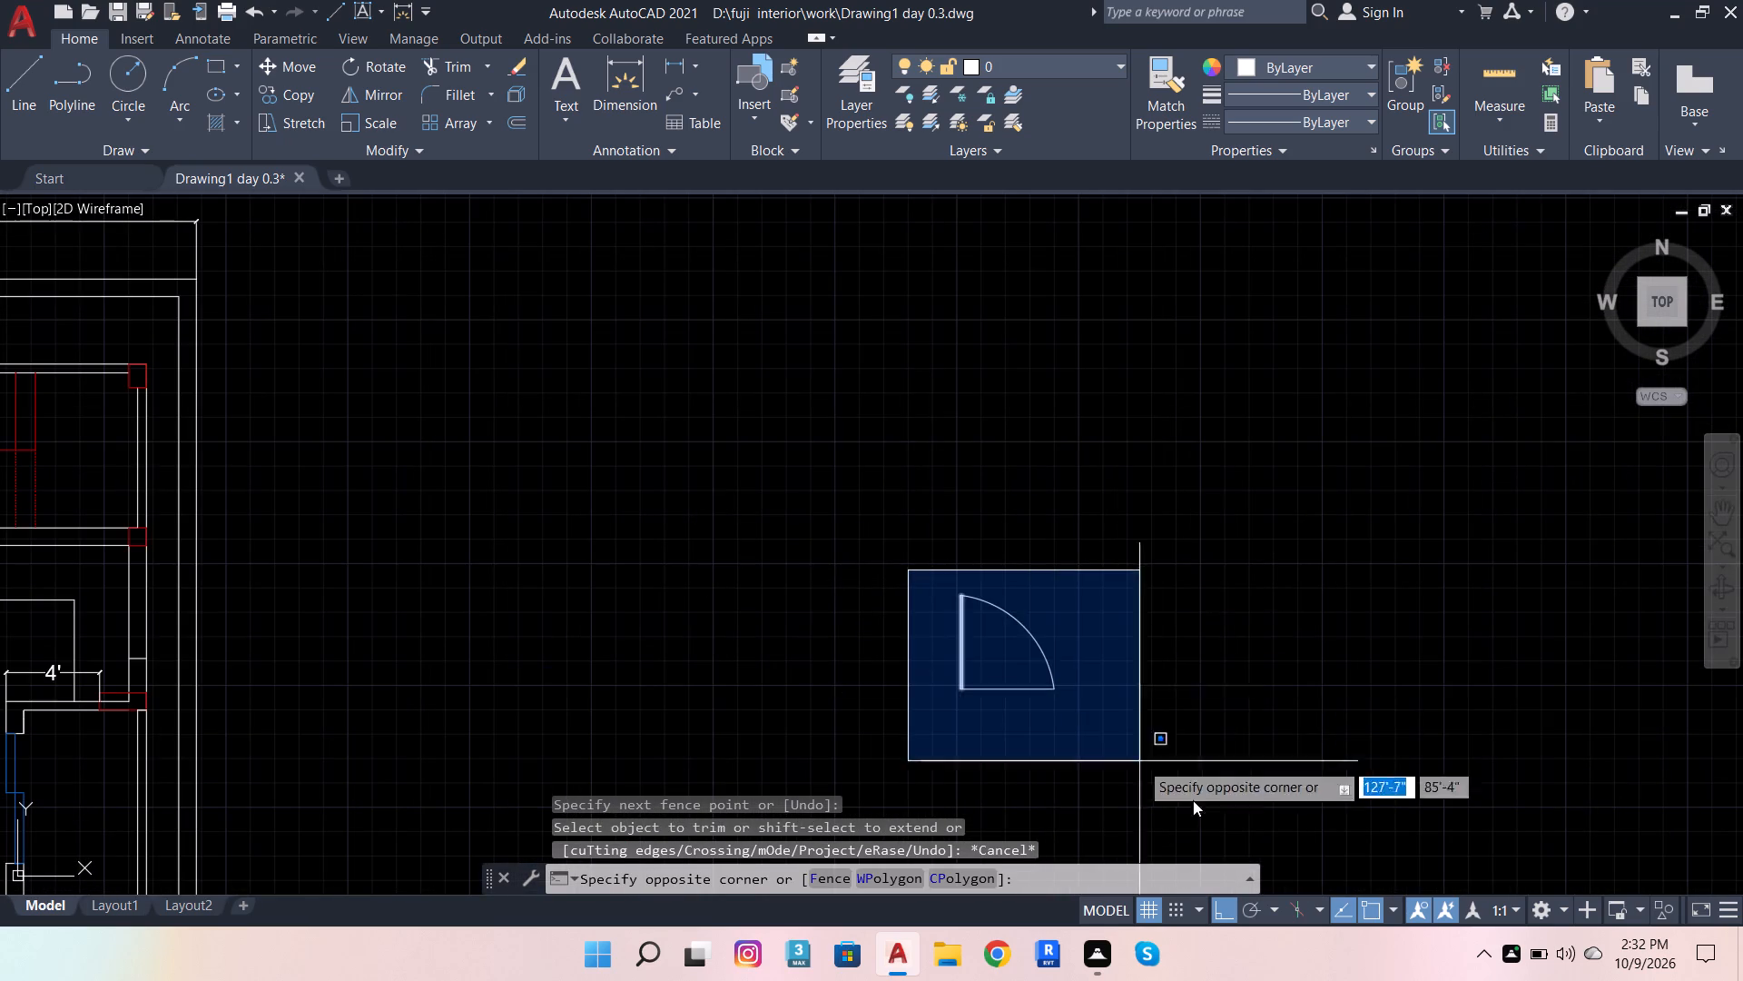
click(1105, 728)
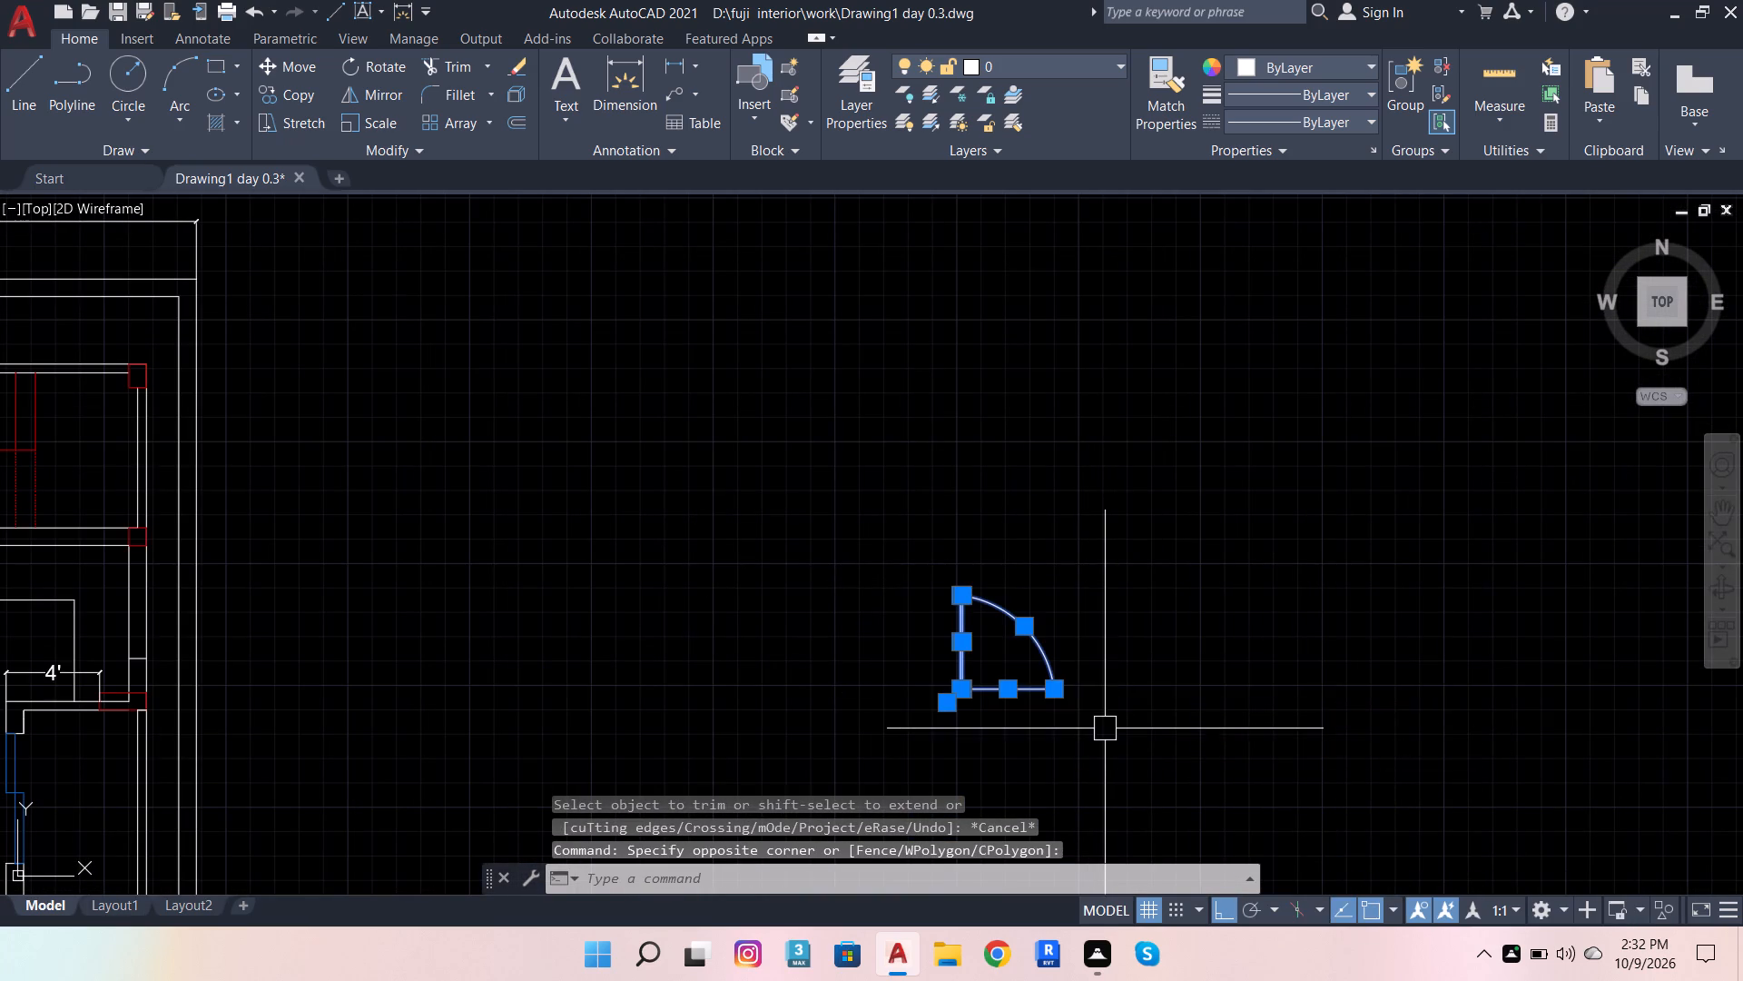
scroll(1080, 700, up, 3)
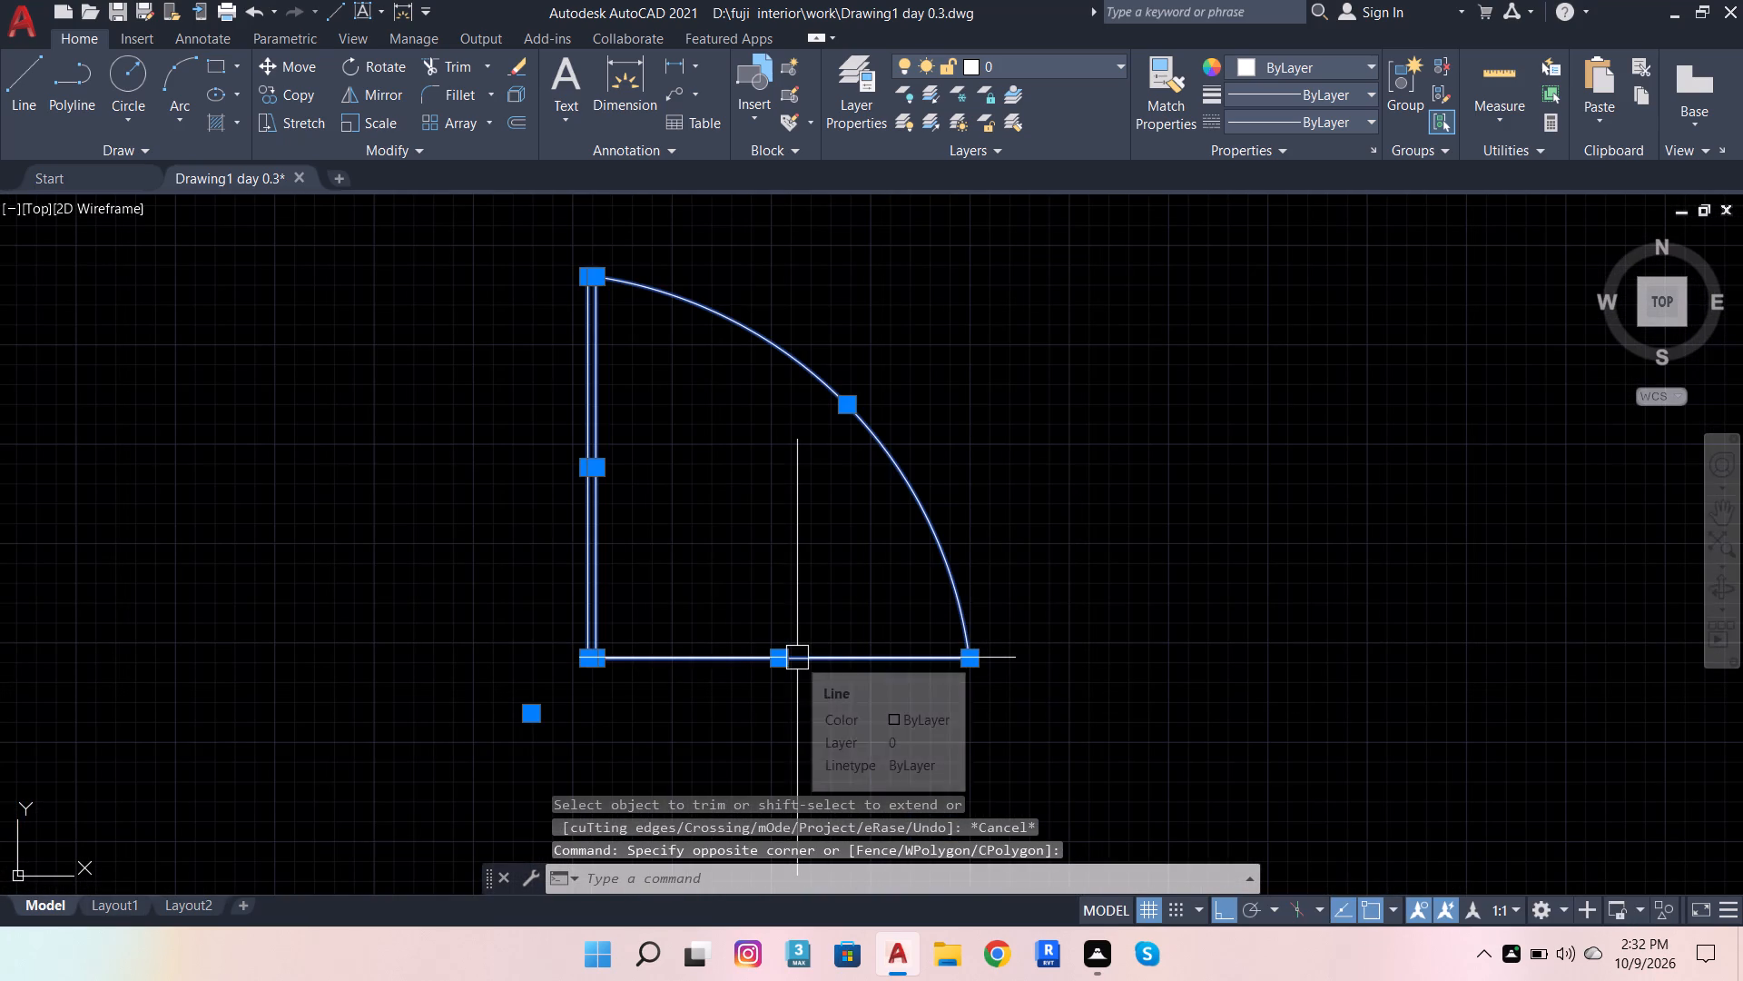
key(d)
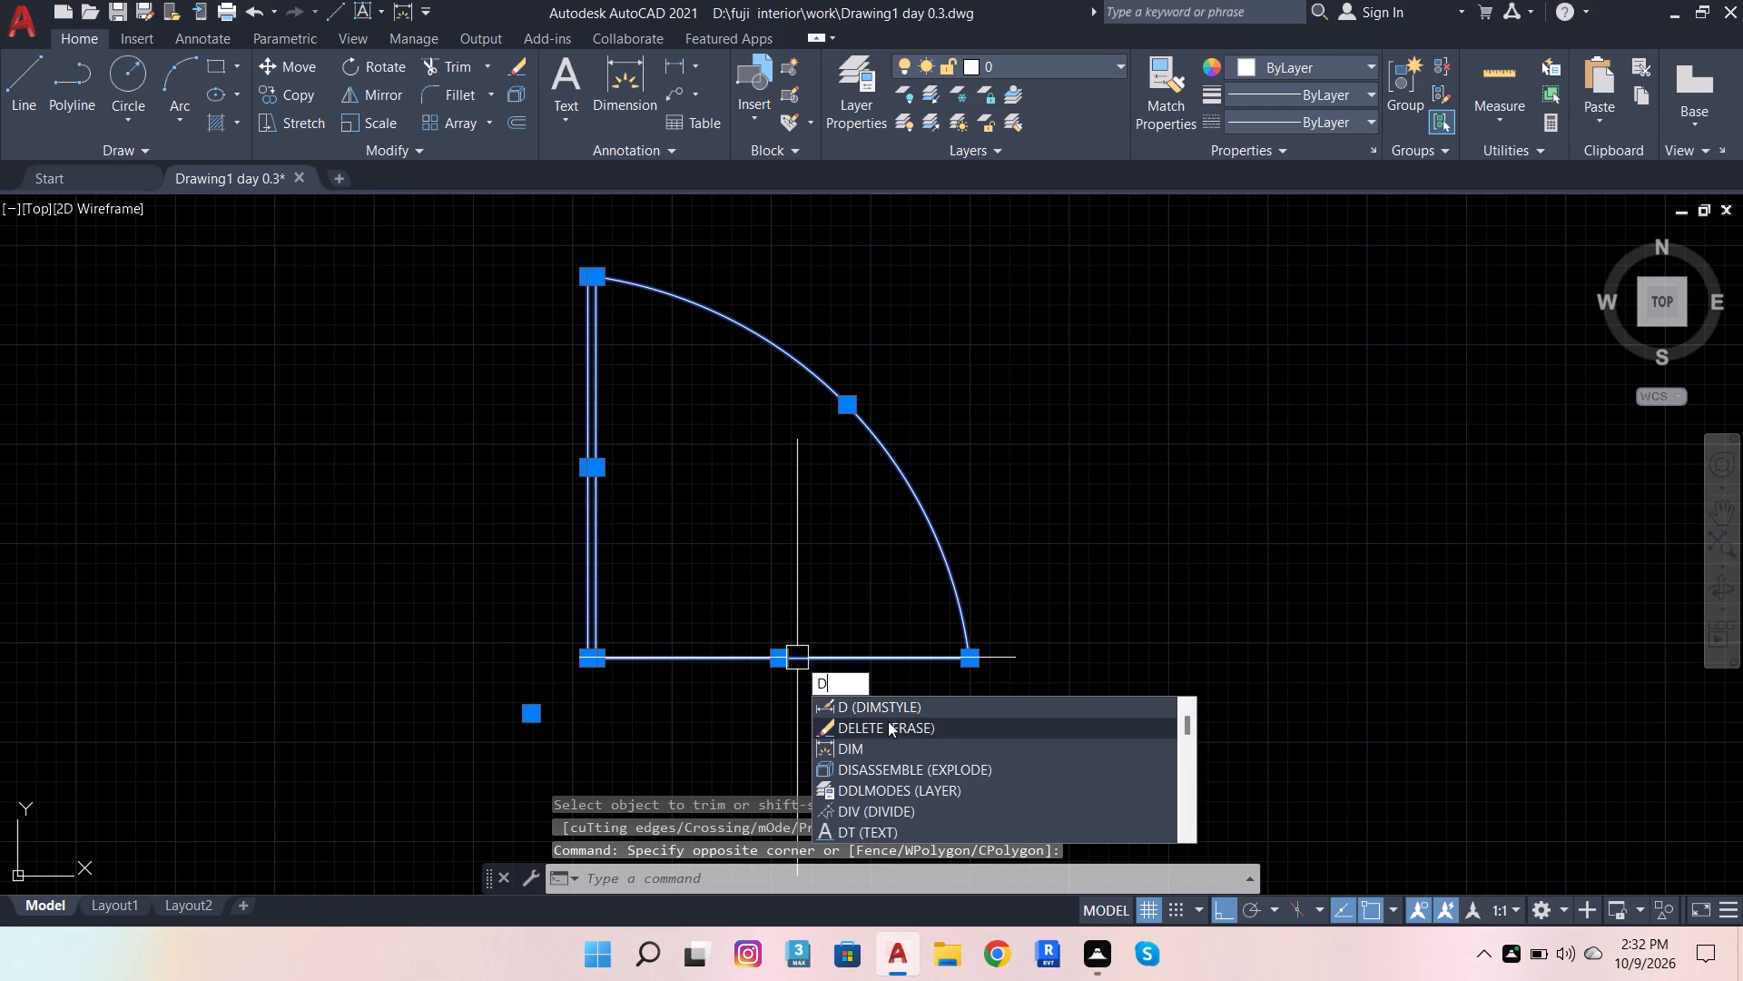
key(BackSpace)
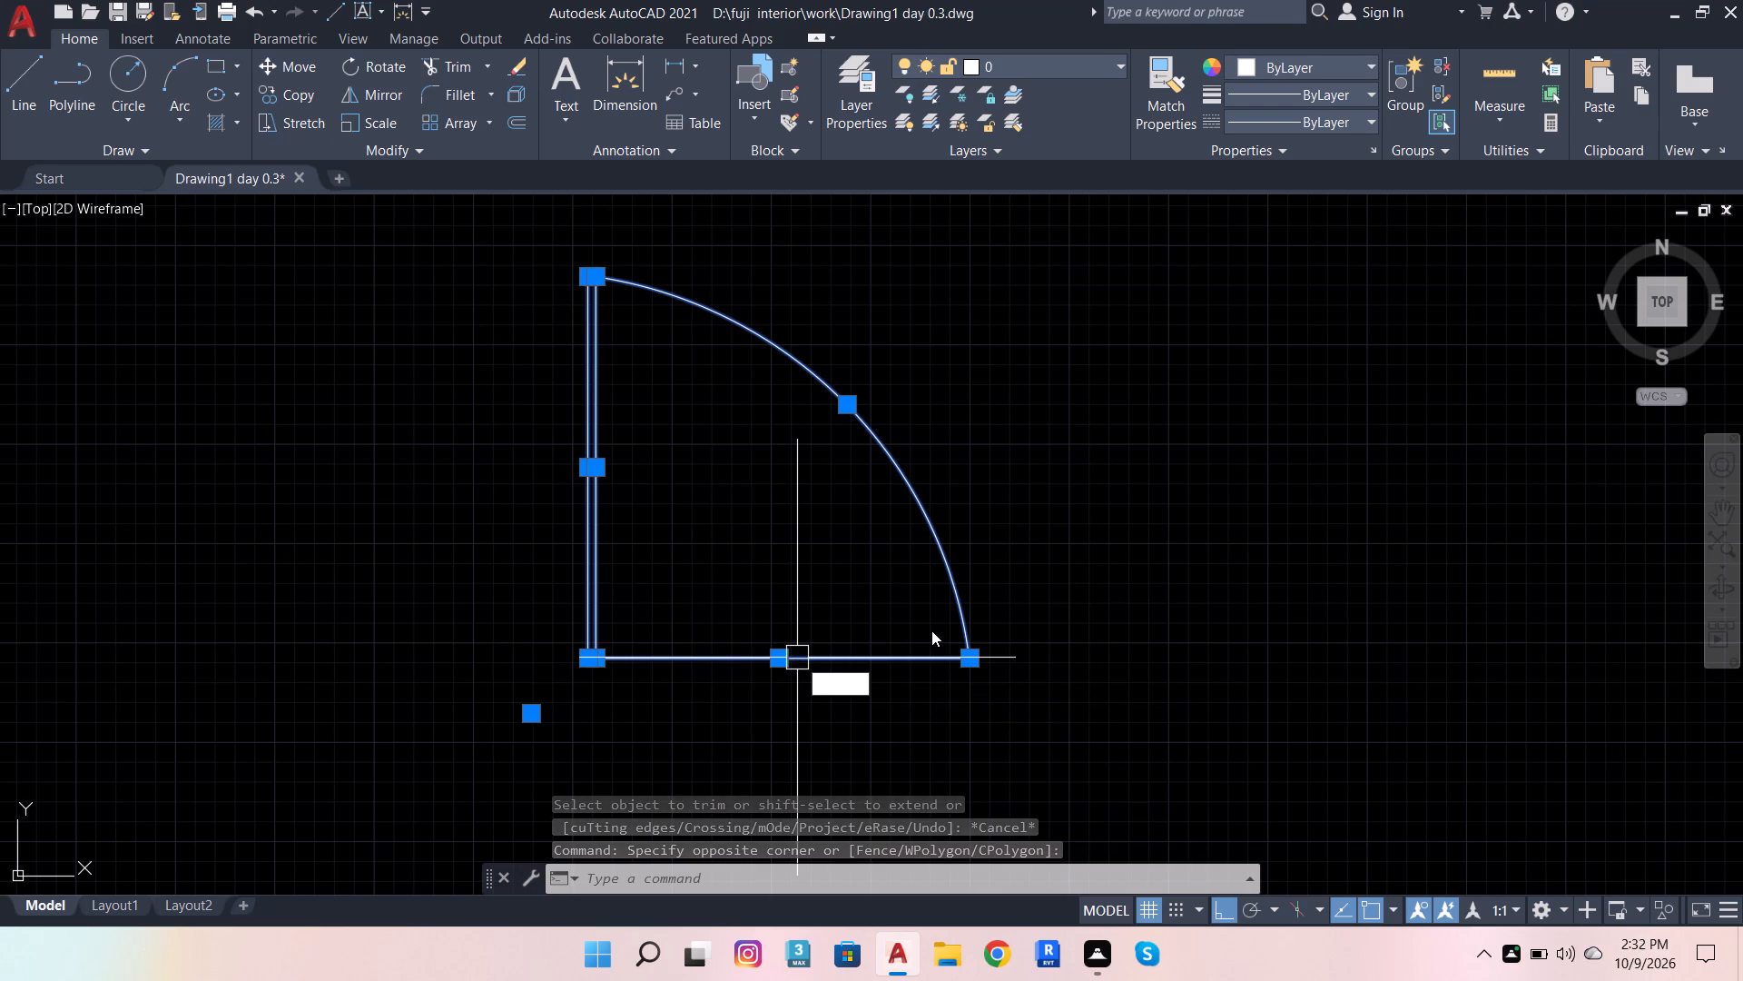
key(b)
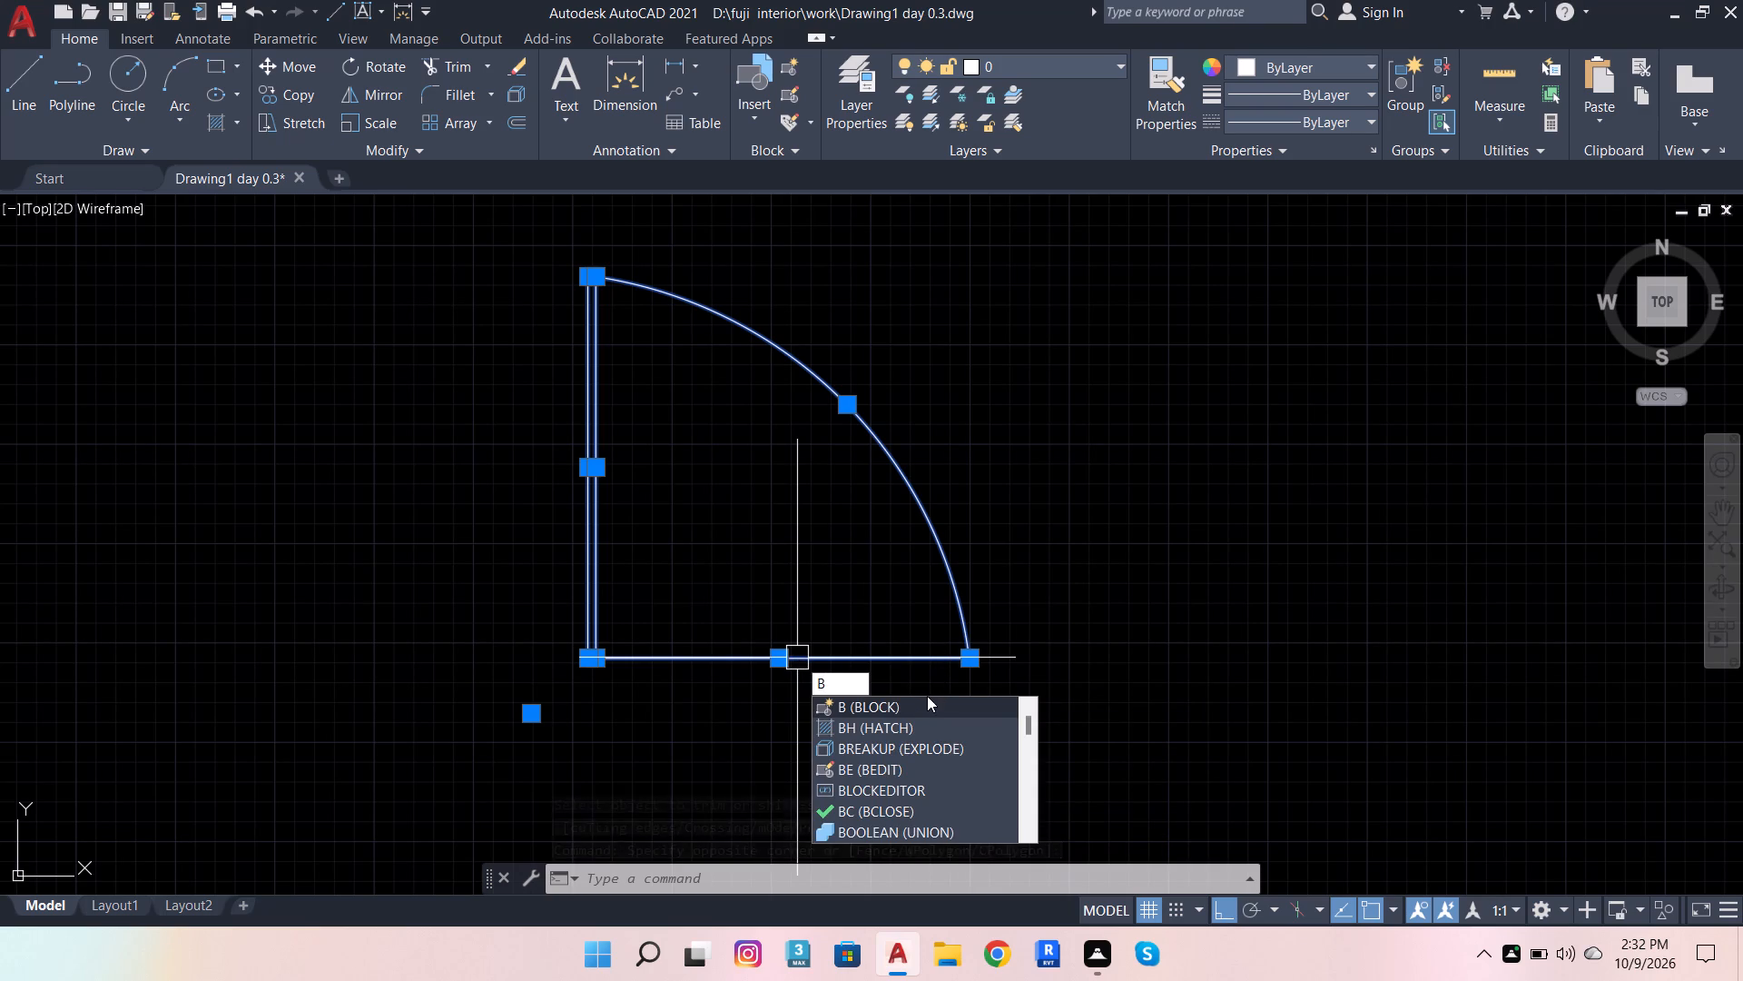
click(919, 706)
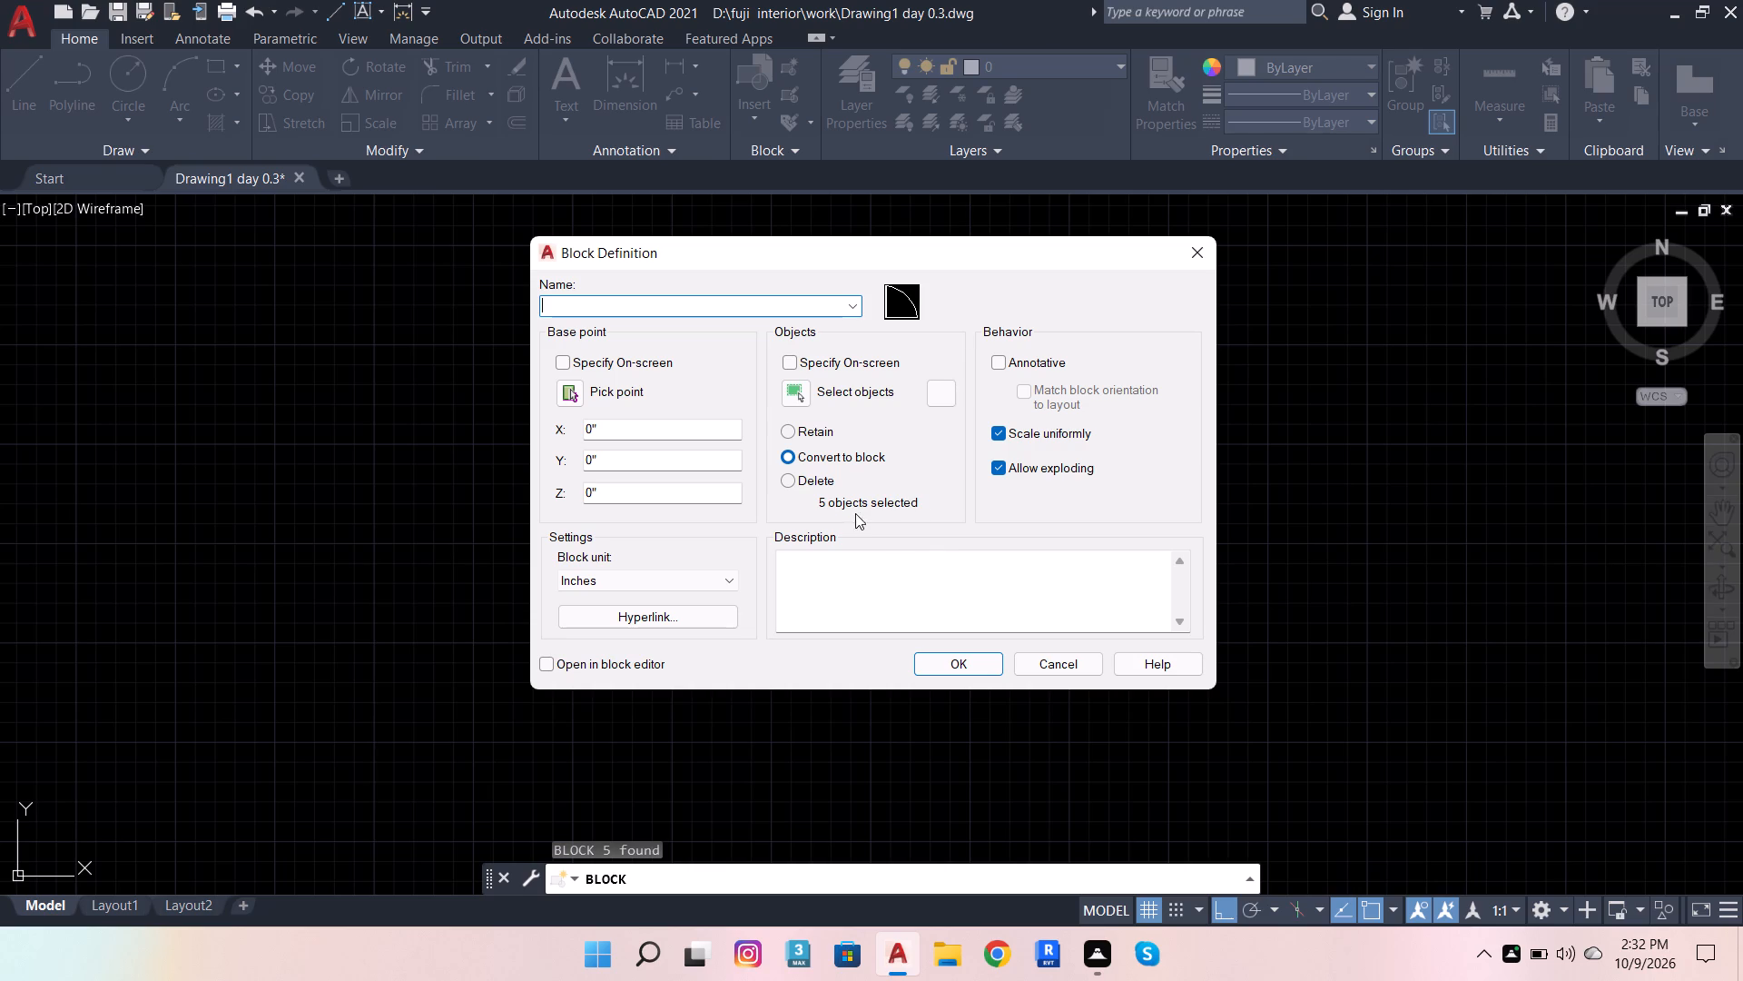
text(door)
text(4')
key(Return)
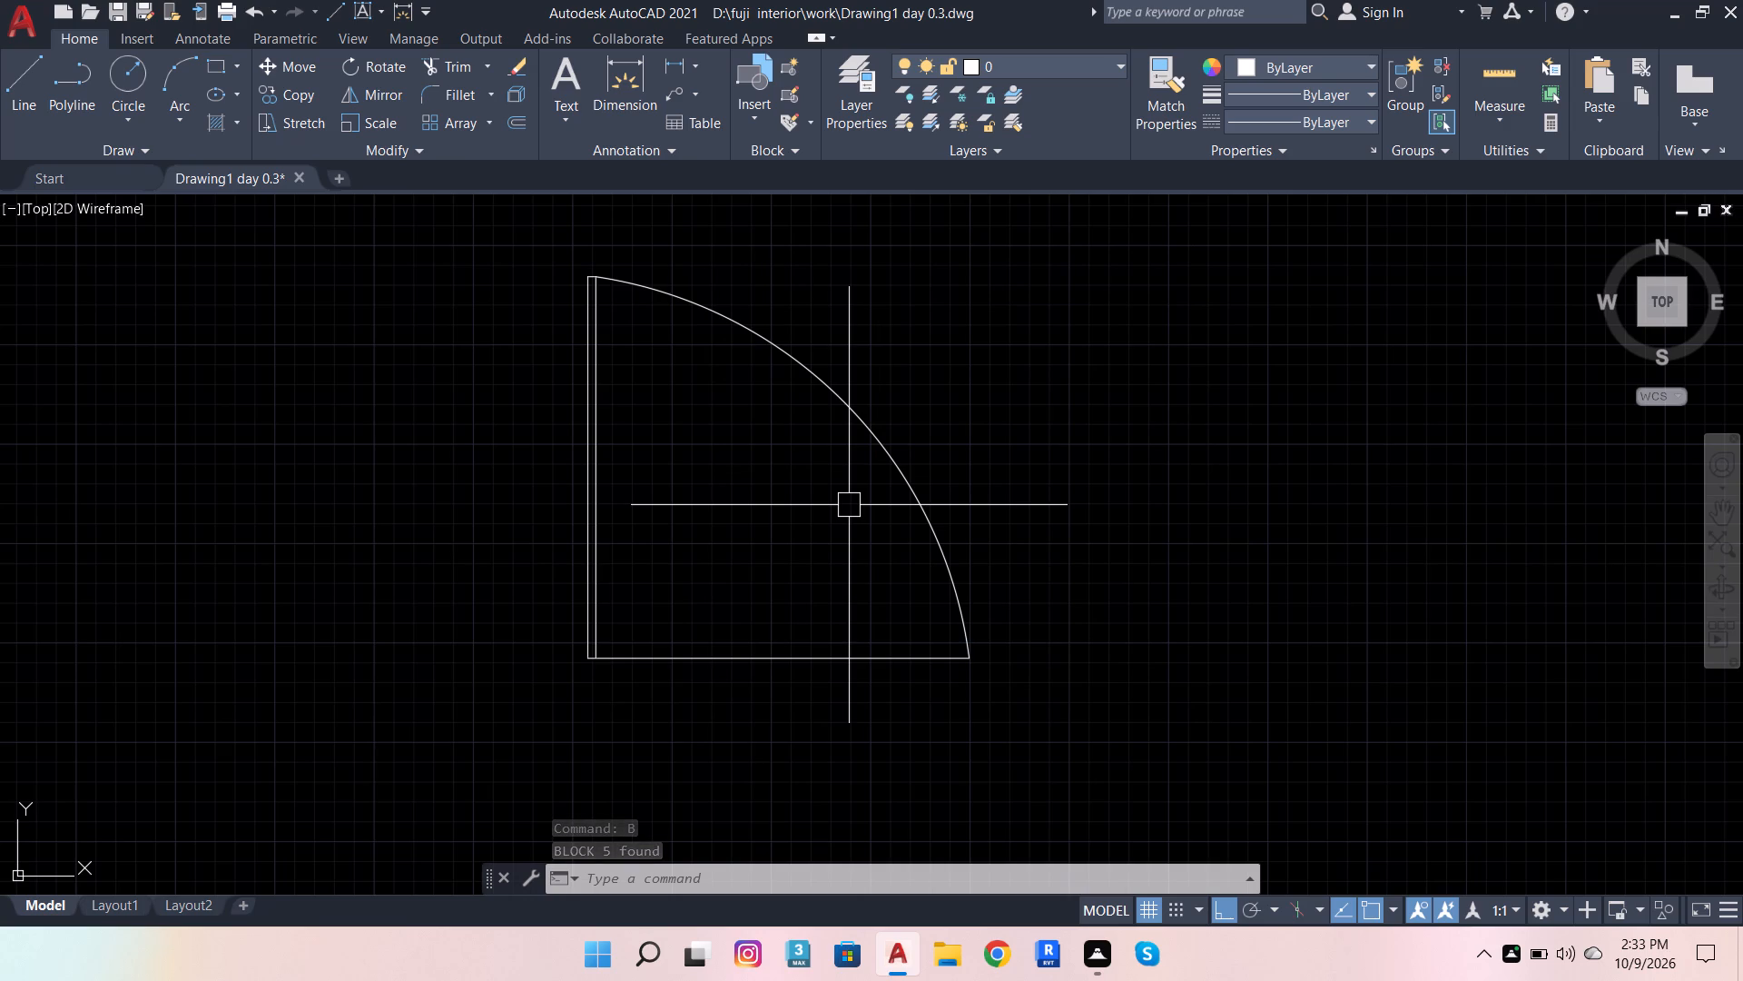
Mirror the door4' block across a horizontal line just below it, erasing the source object.
scroll(1016, 416, down, 4)
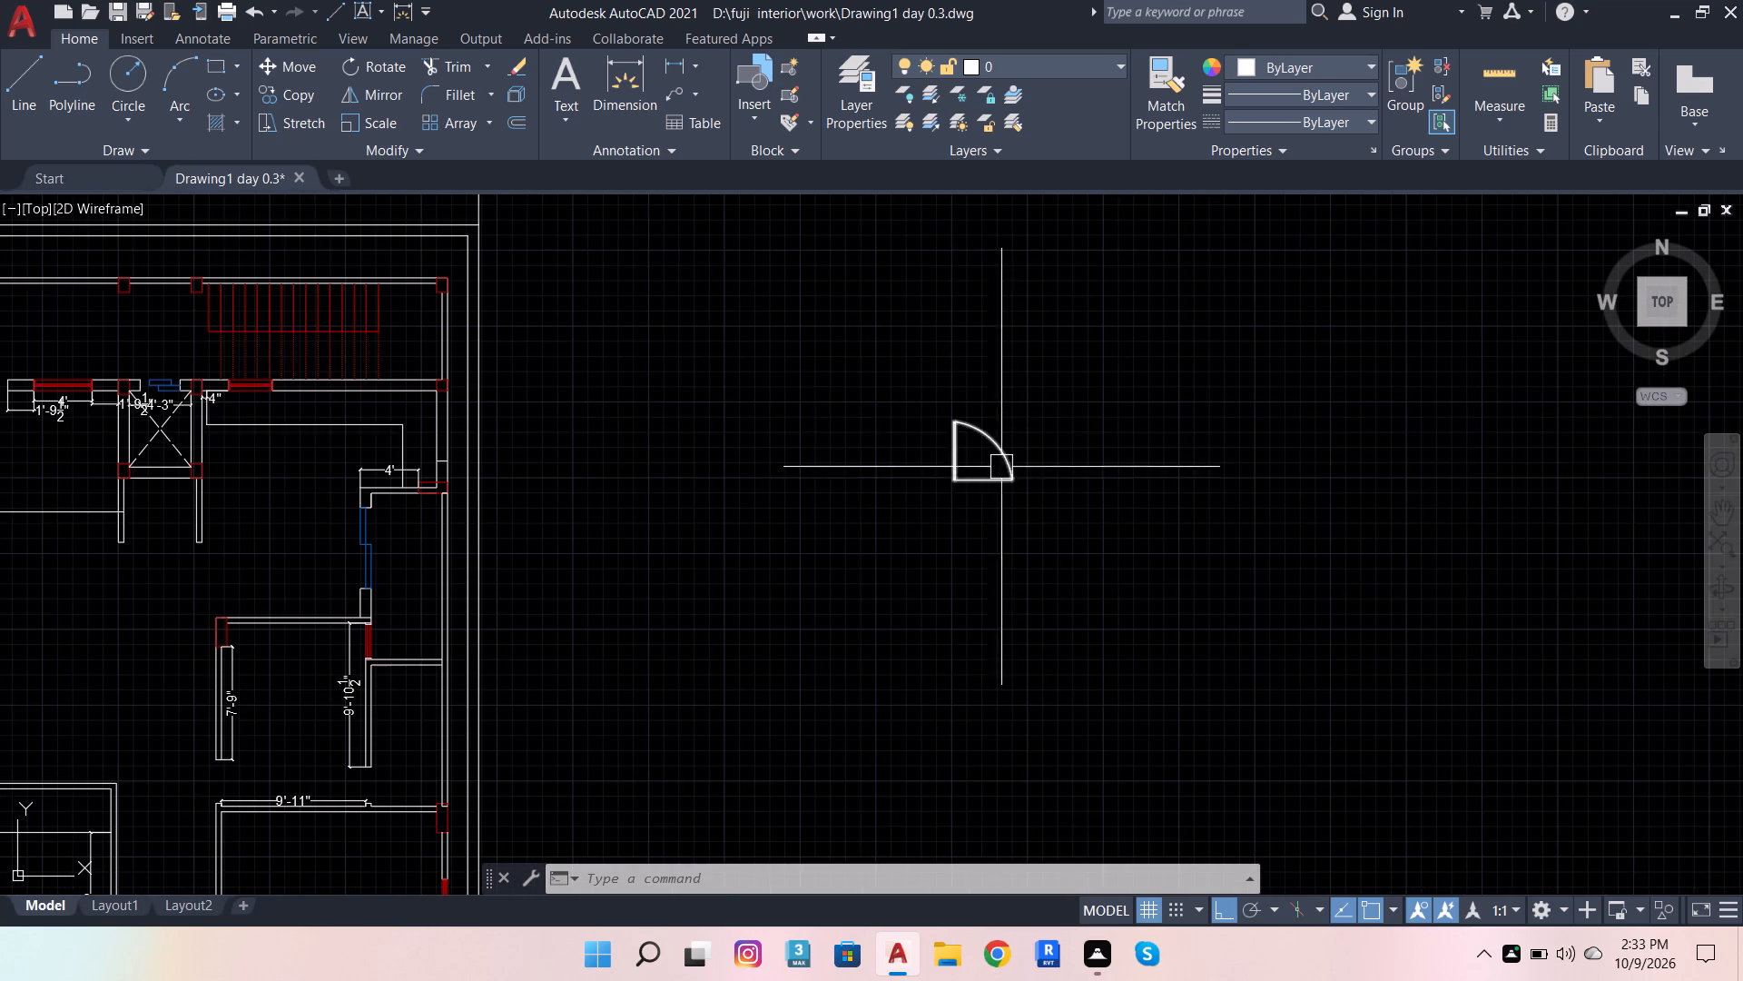
click(901, 379)
click(1072, 561)
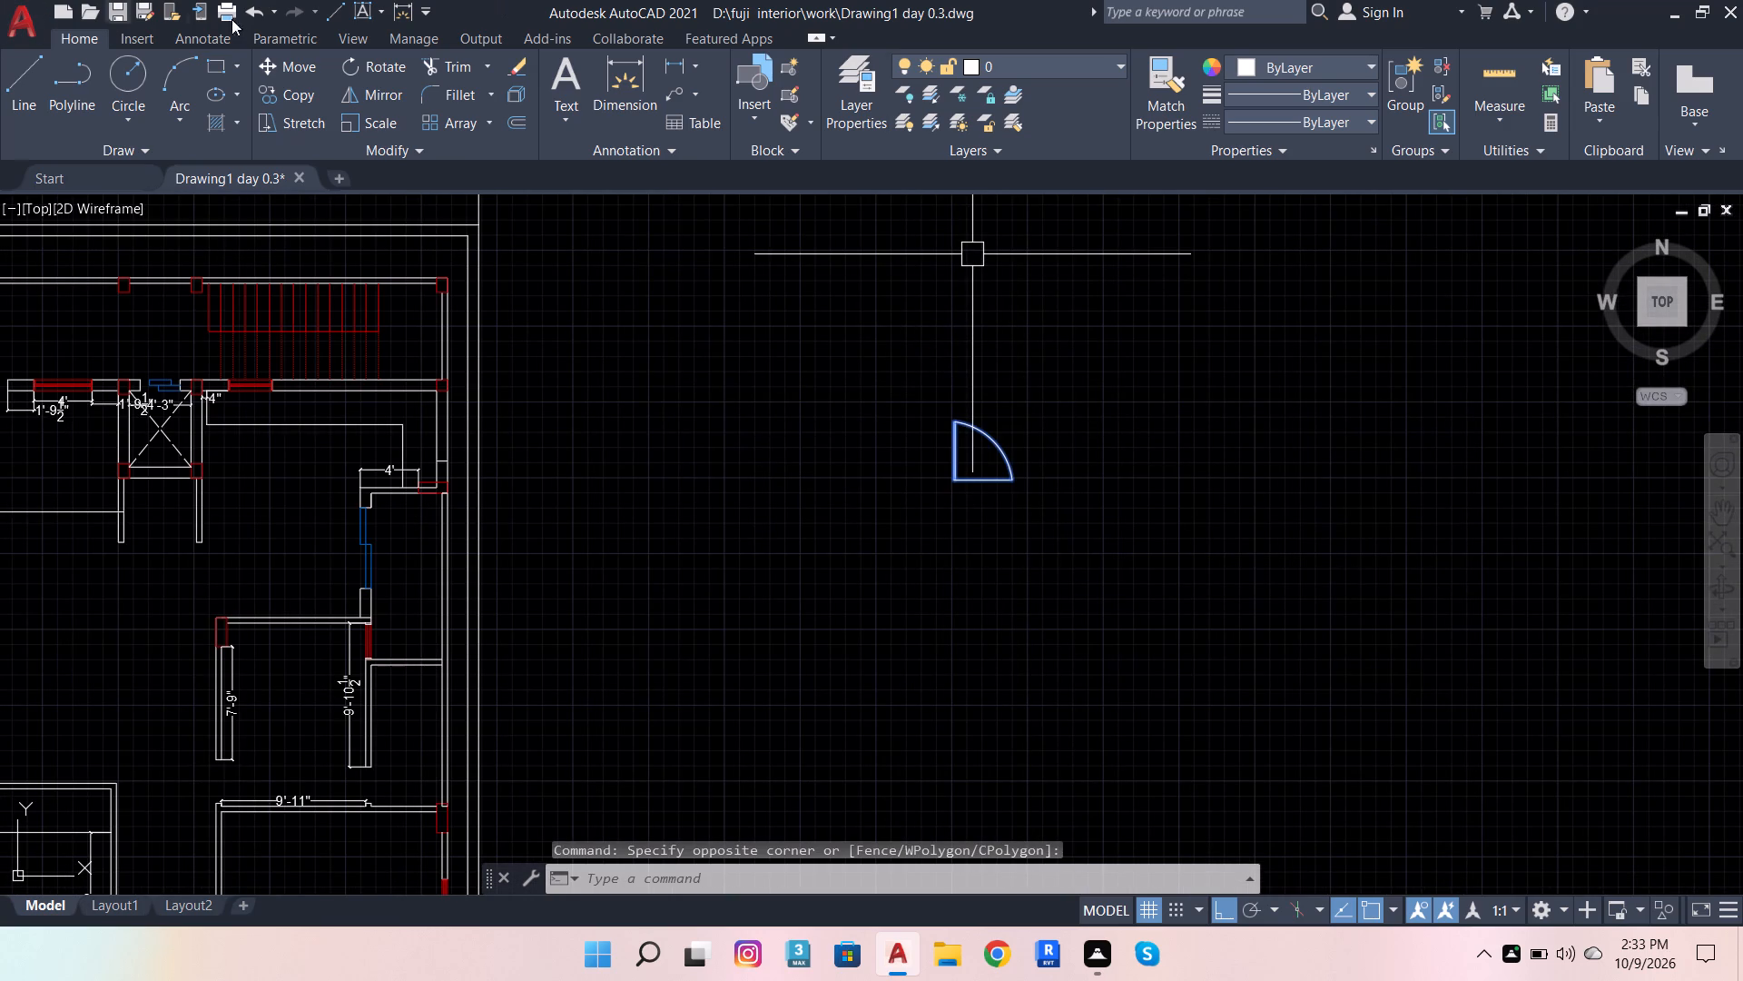
click(371, 98)
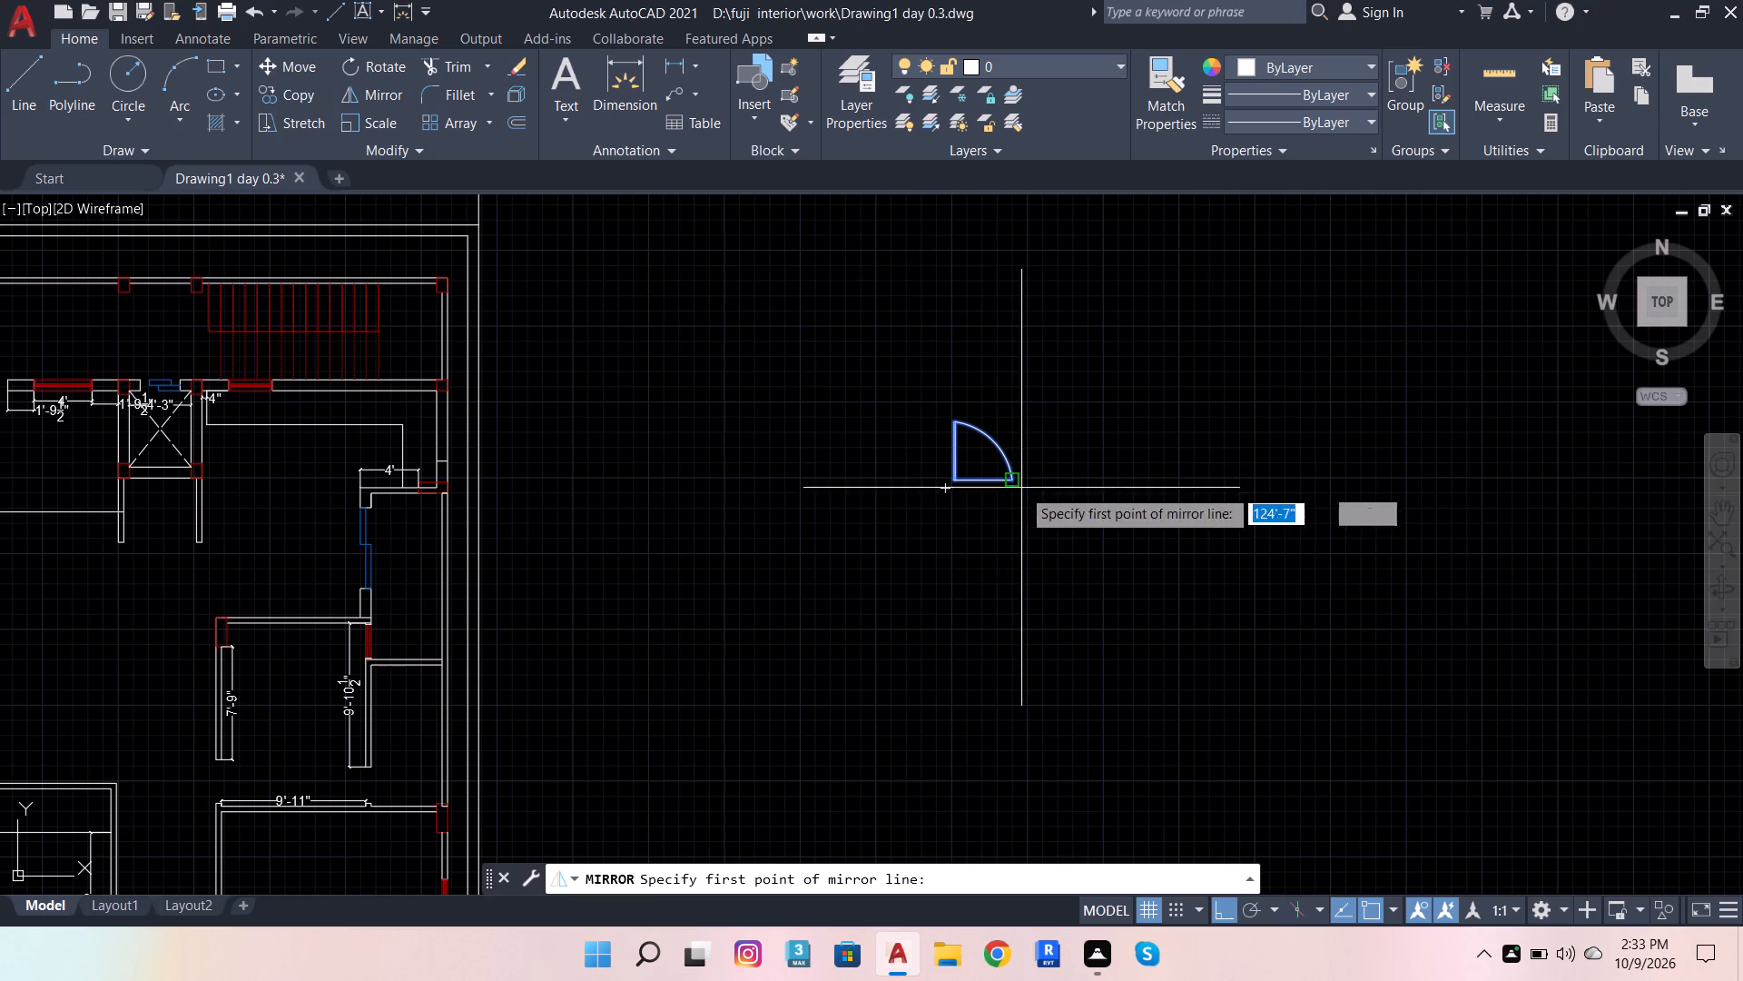
click(895, 500)
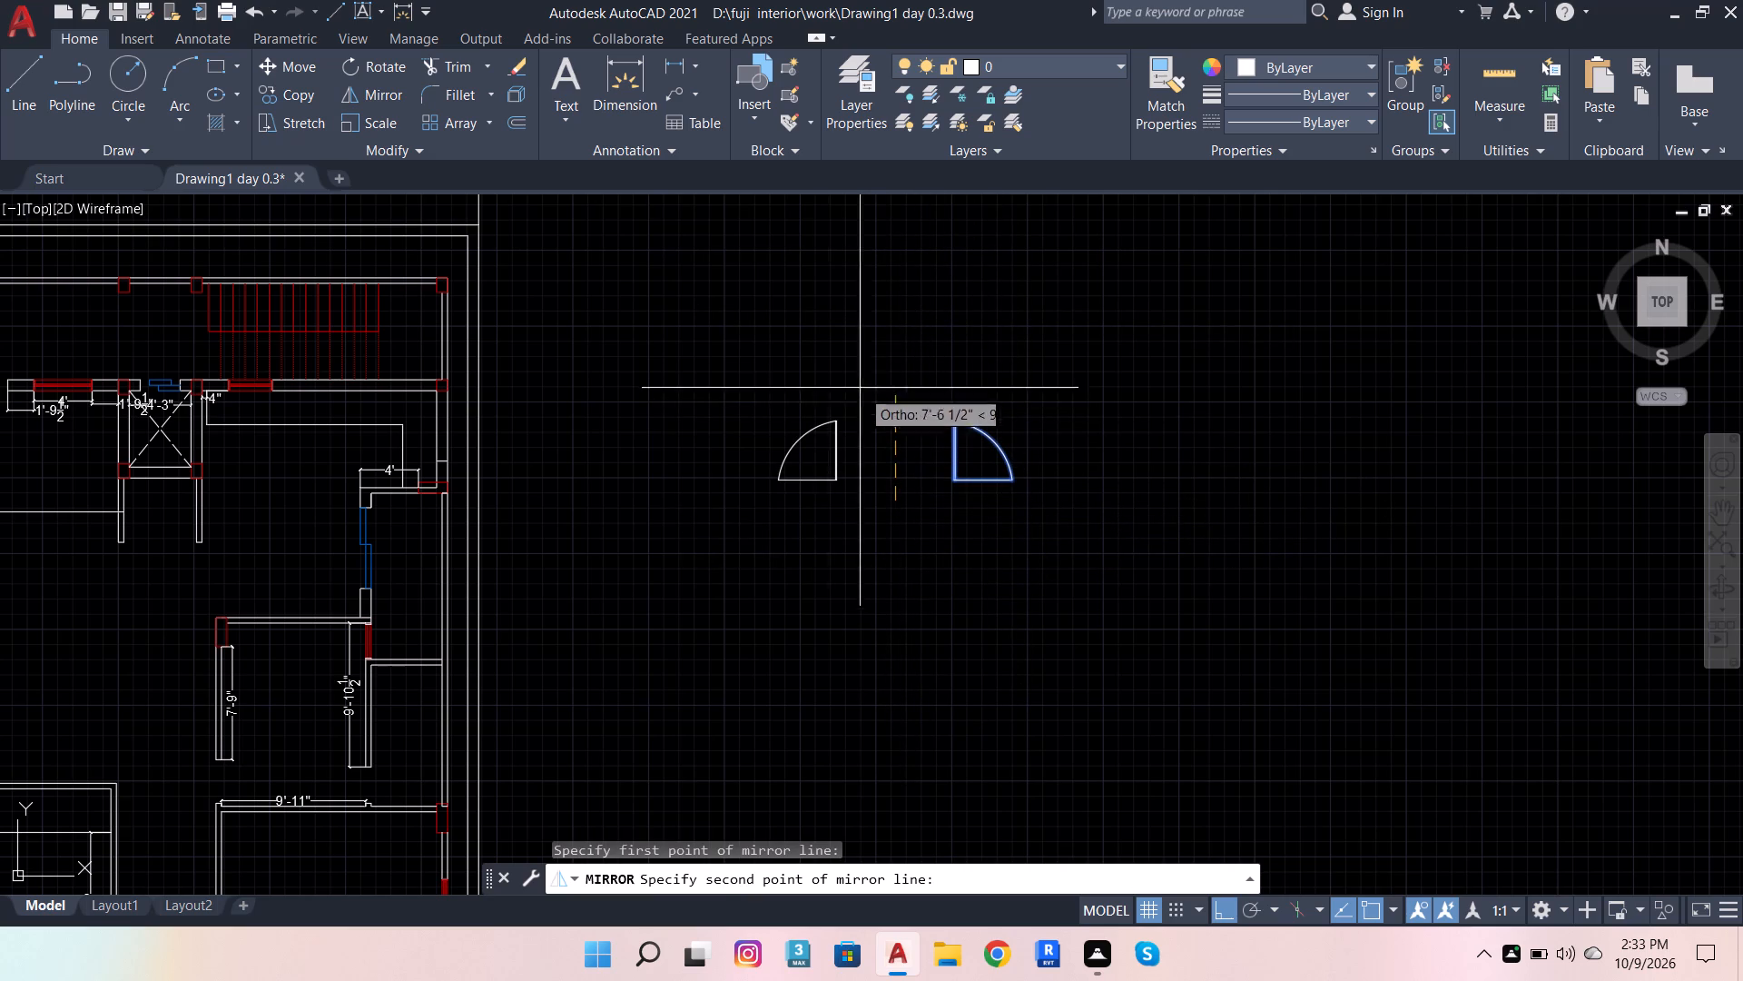
click(718, 408)
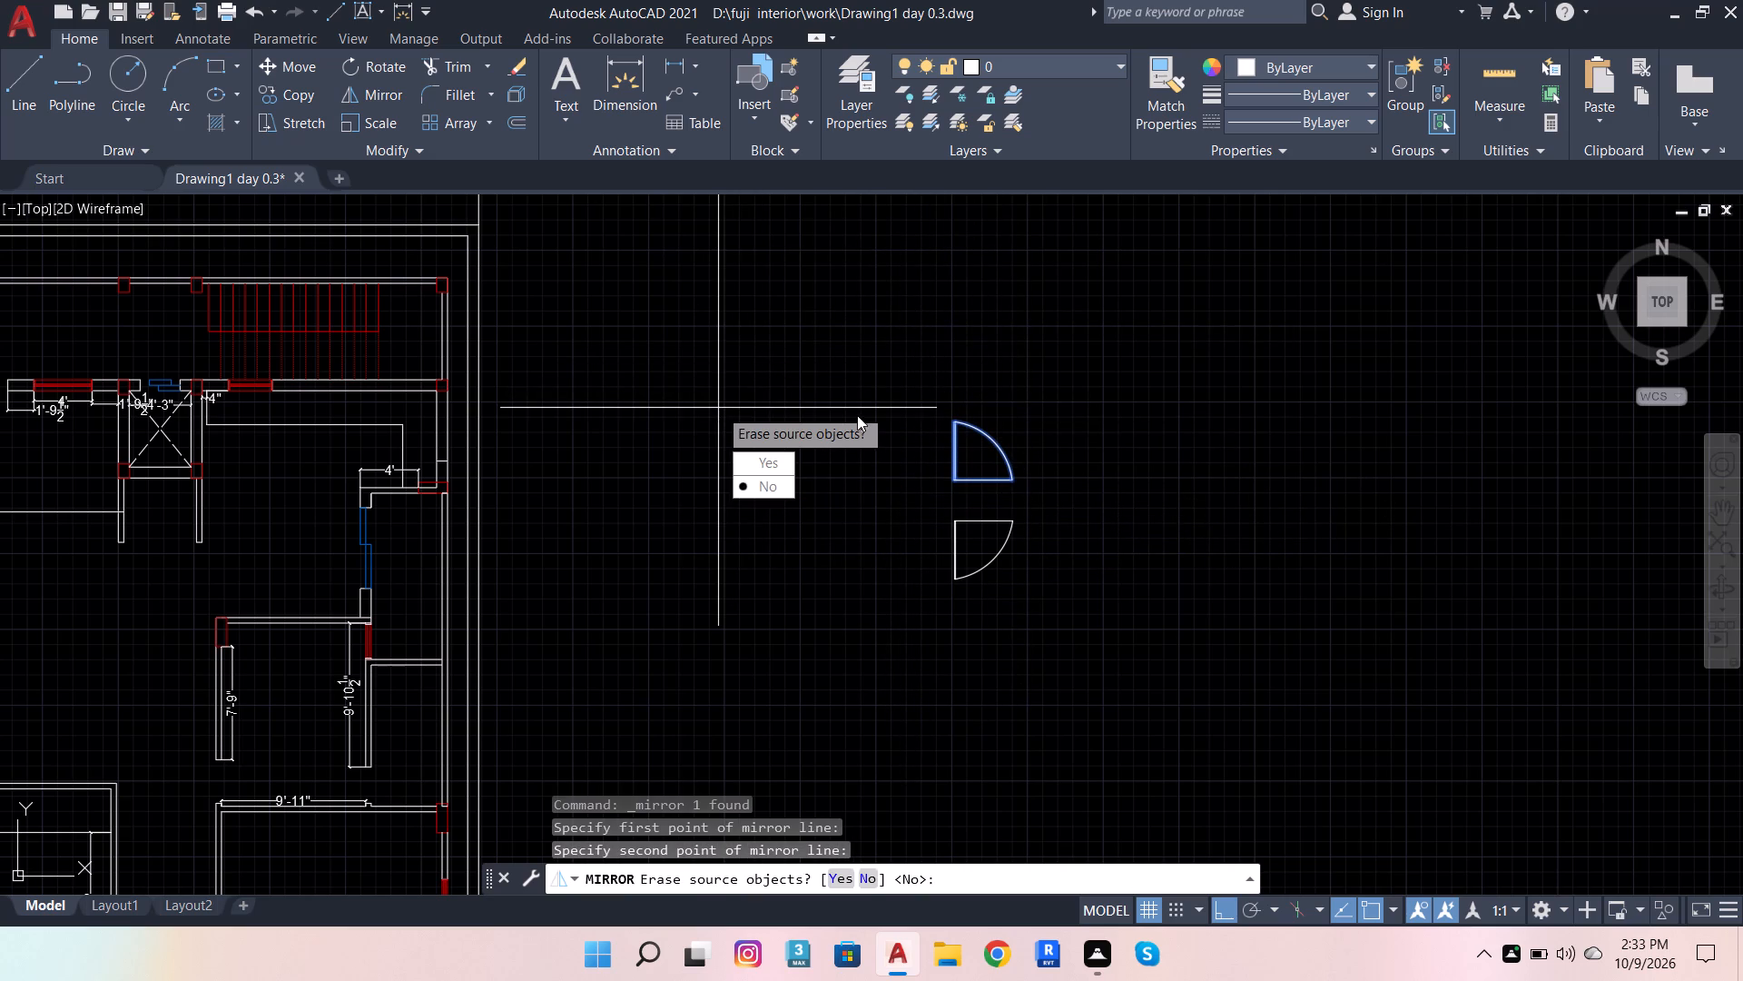
drag(767, 461, 716, 406)
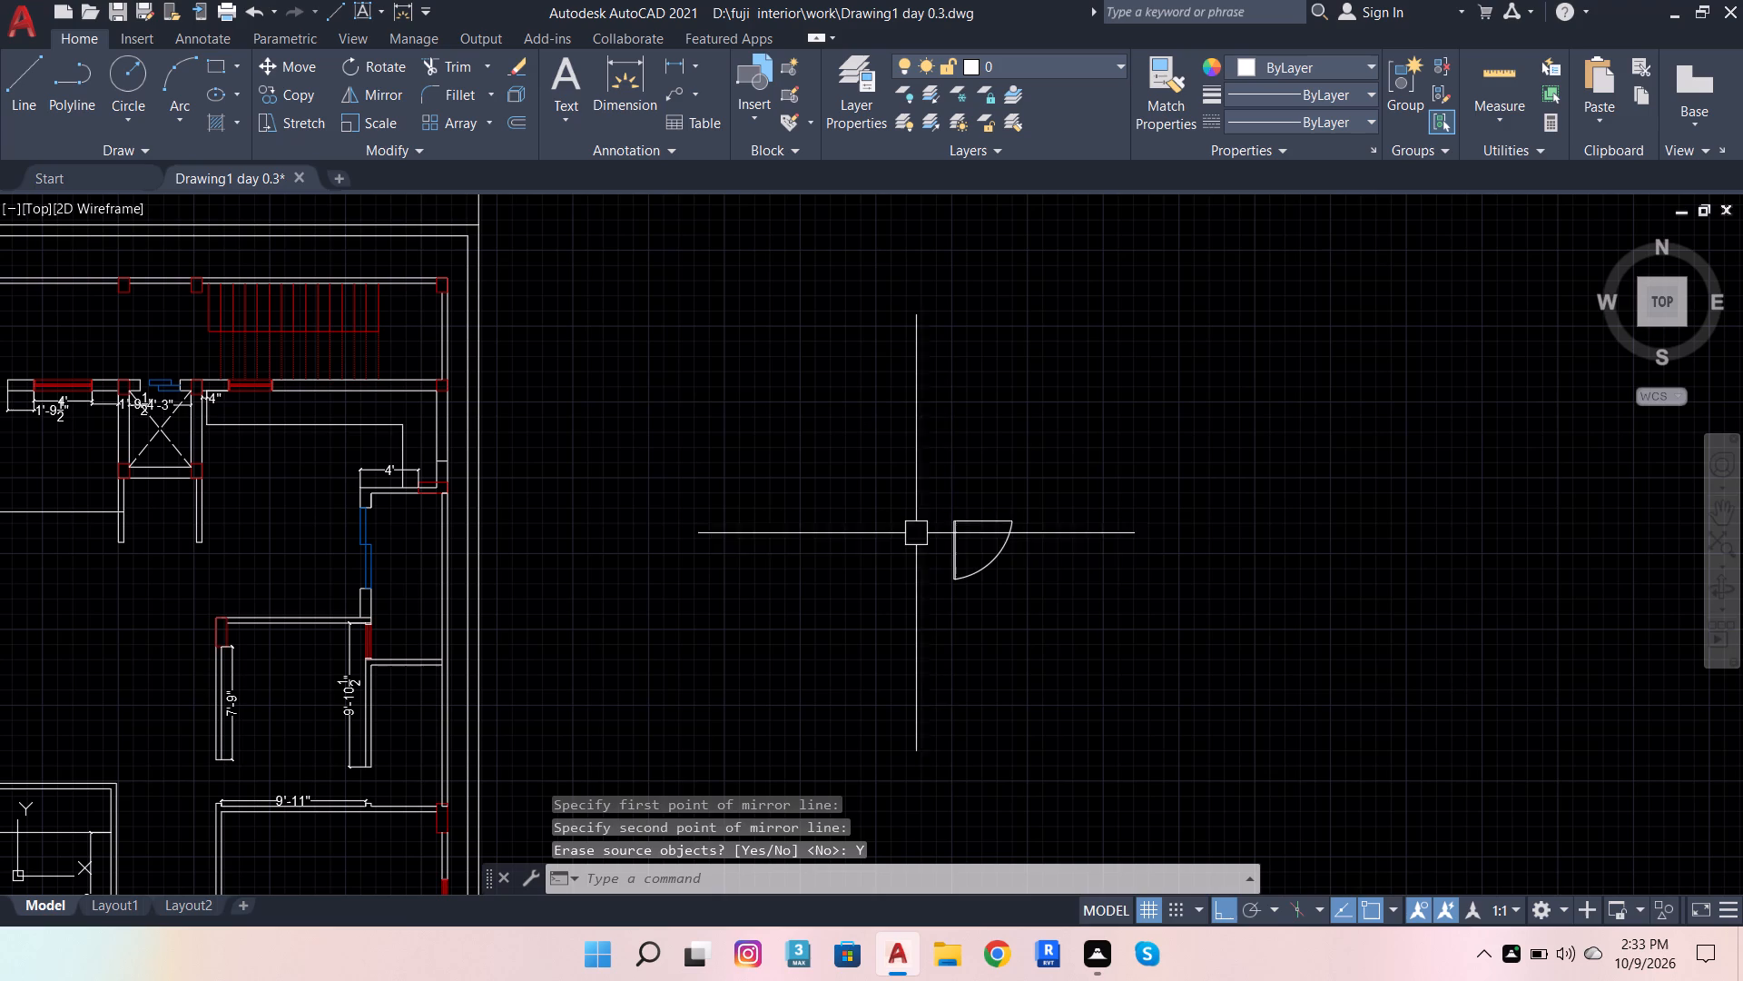
Move the door4' block by its leaf's top left corner onto the short wall stub's end at the opening west of the 4' window.
click(975, 560)
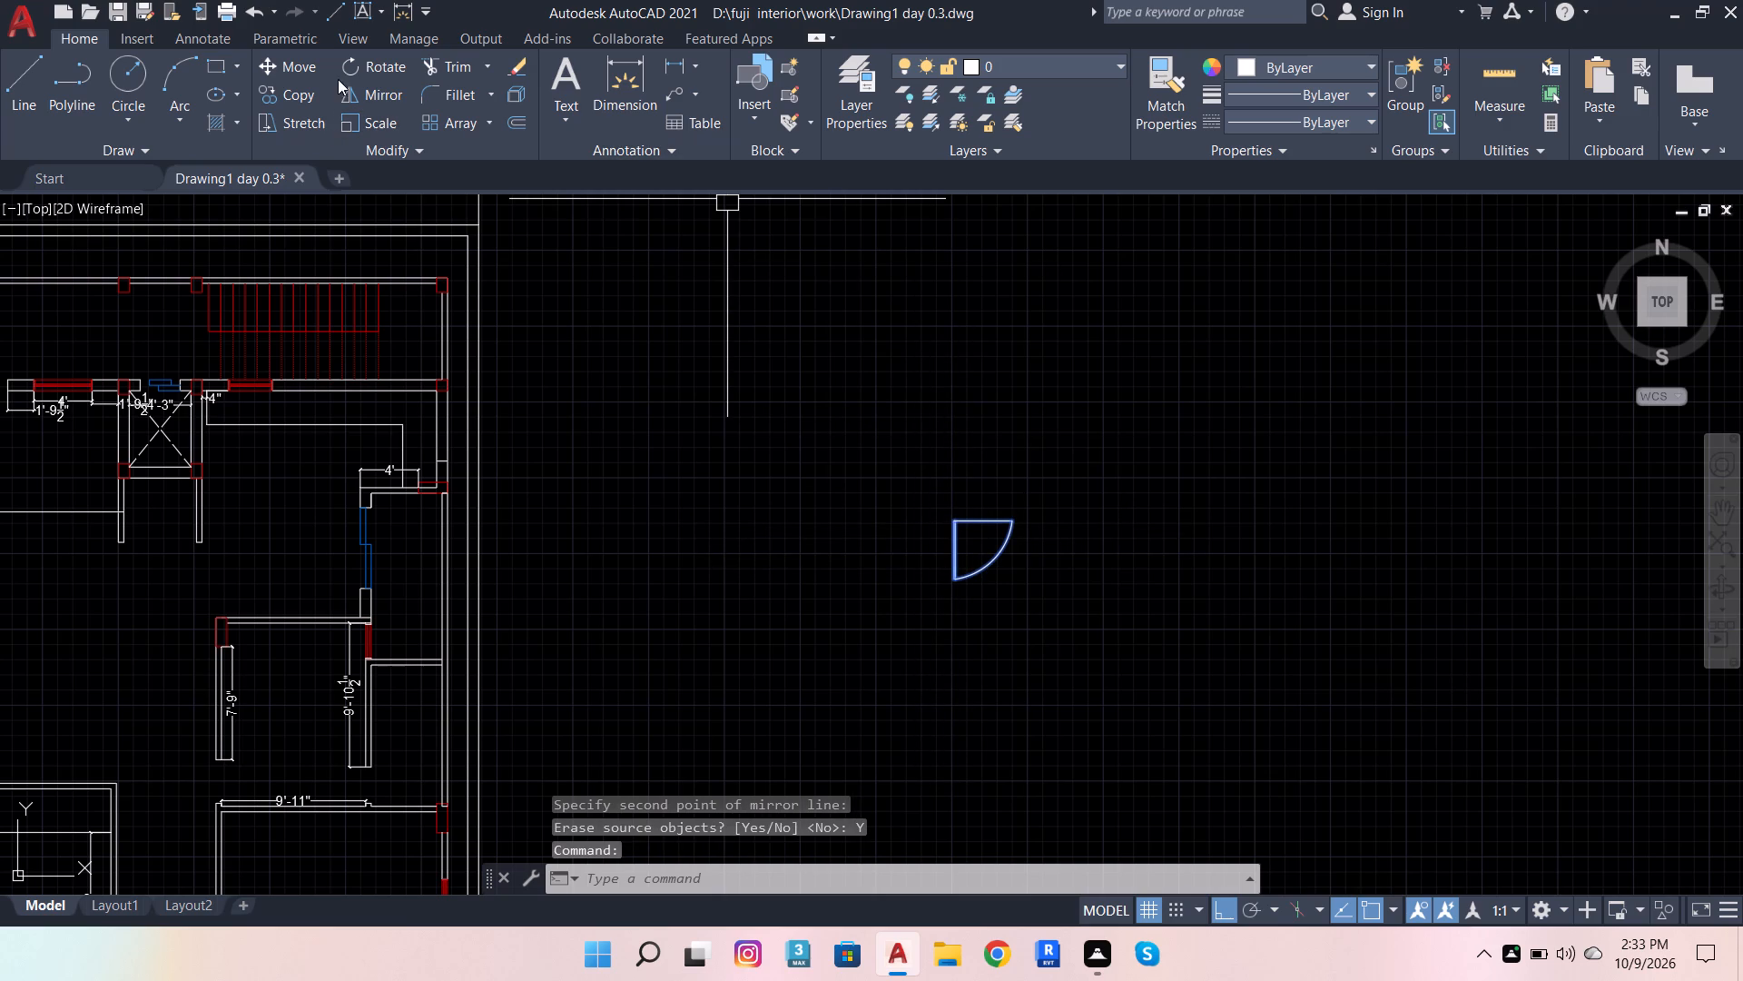
click(268, 56)
scroll(956, 481, up, 1)
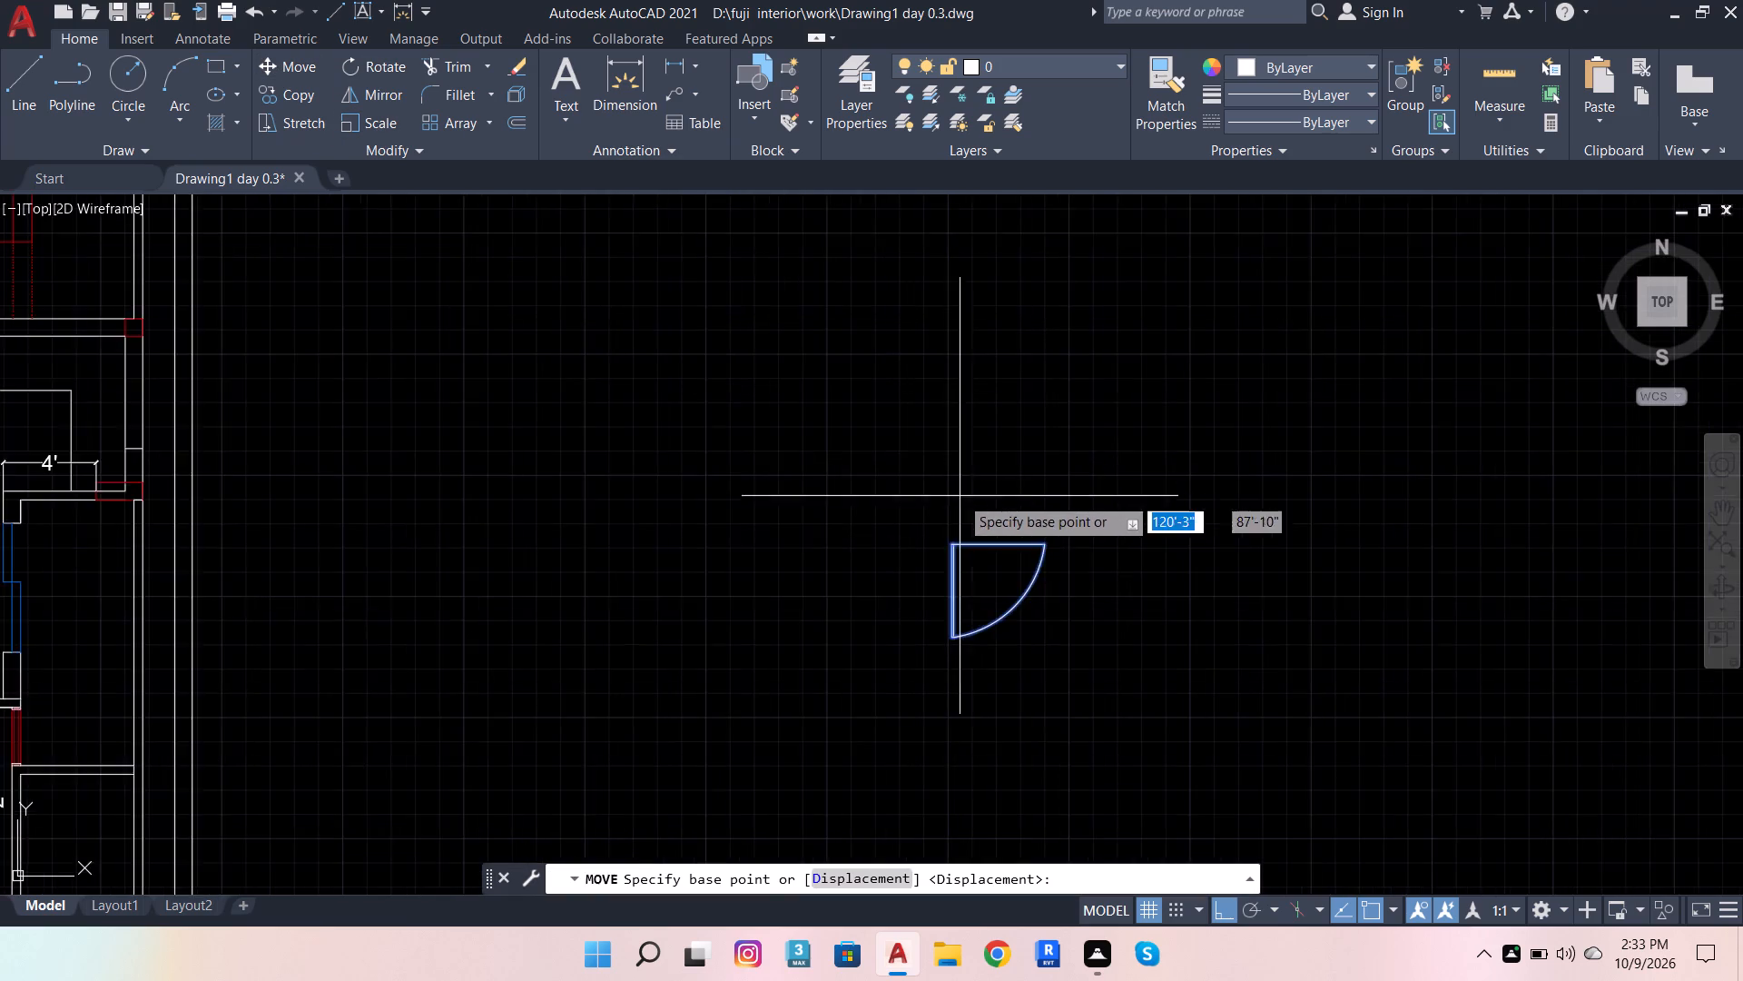
scroll(960, 511, up, 2)
scroll(911, 574, up, 5)
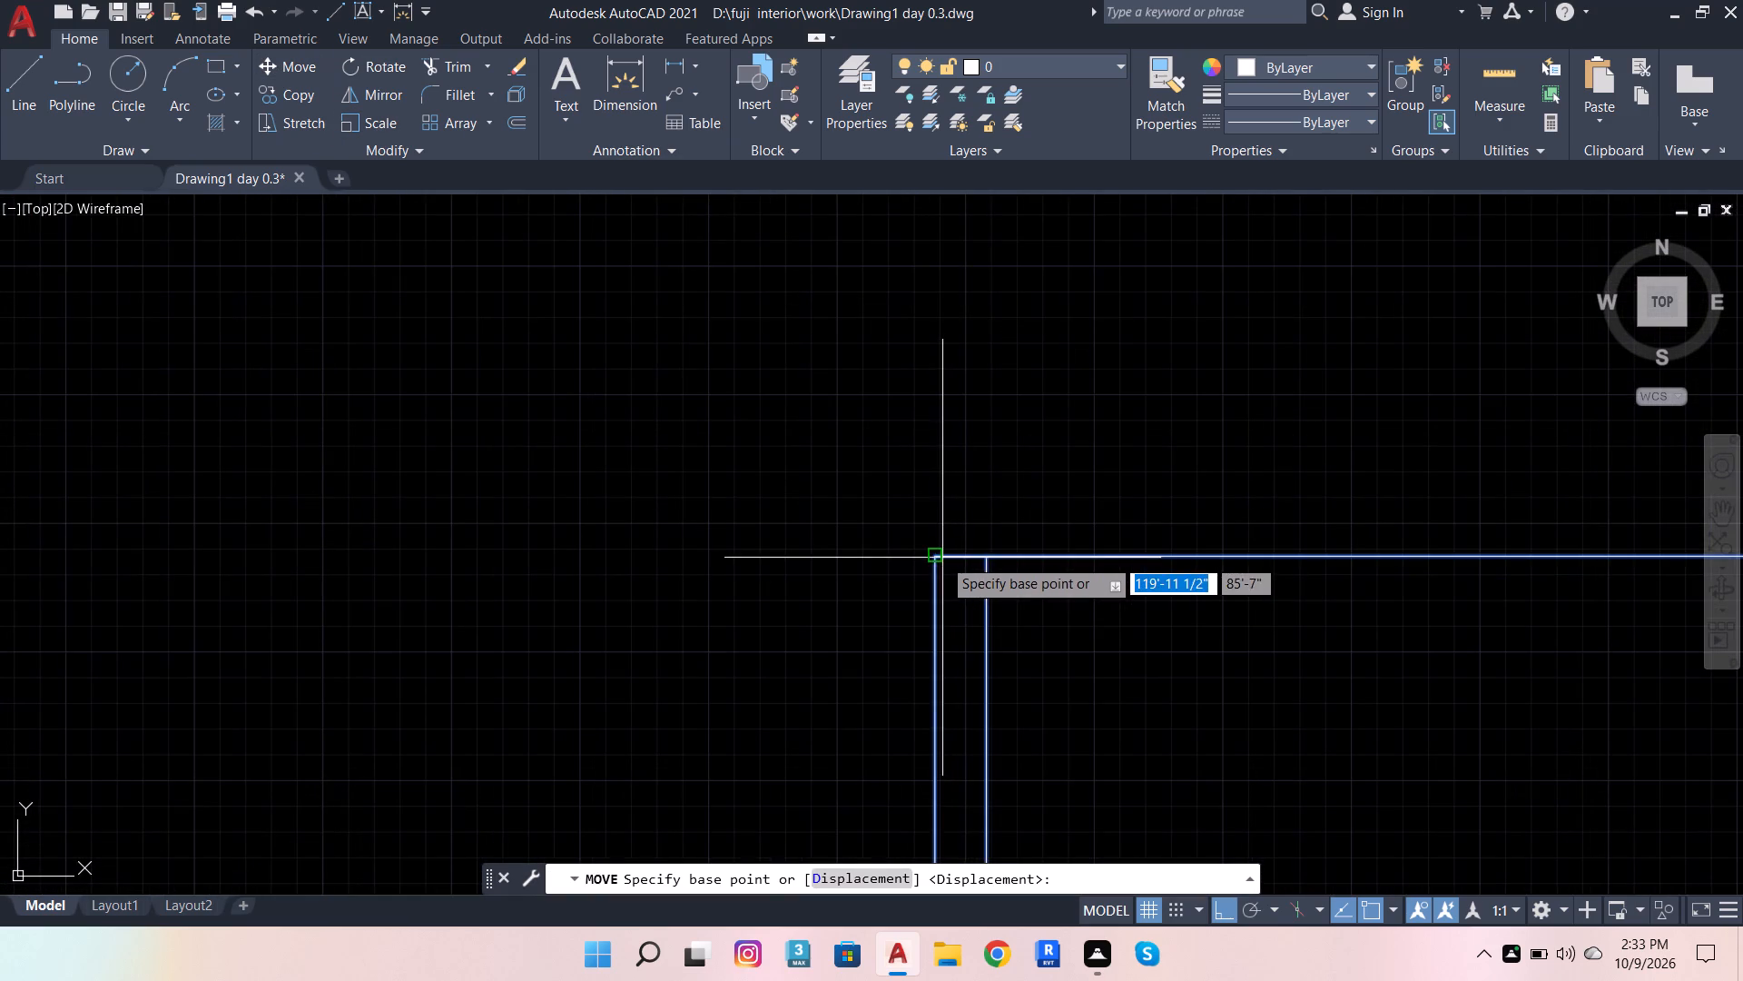
click(942, 558)
scroll(1071, 558, down, 15)
scroll(1019, 637, up, 4)
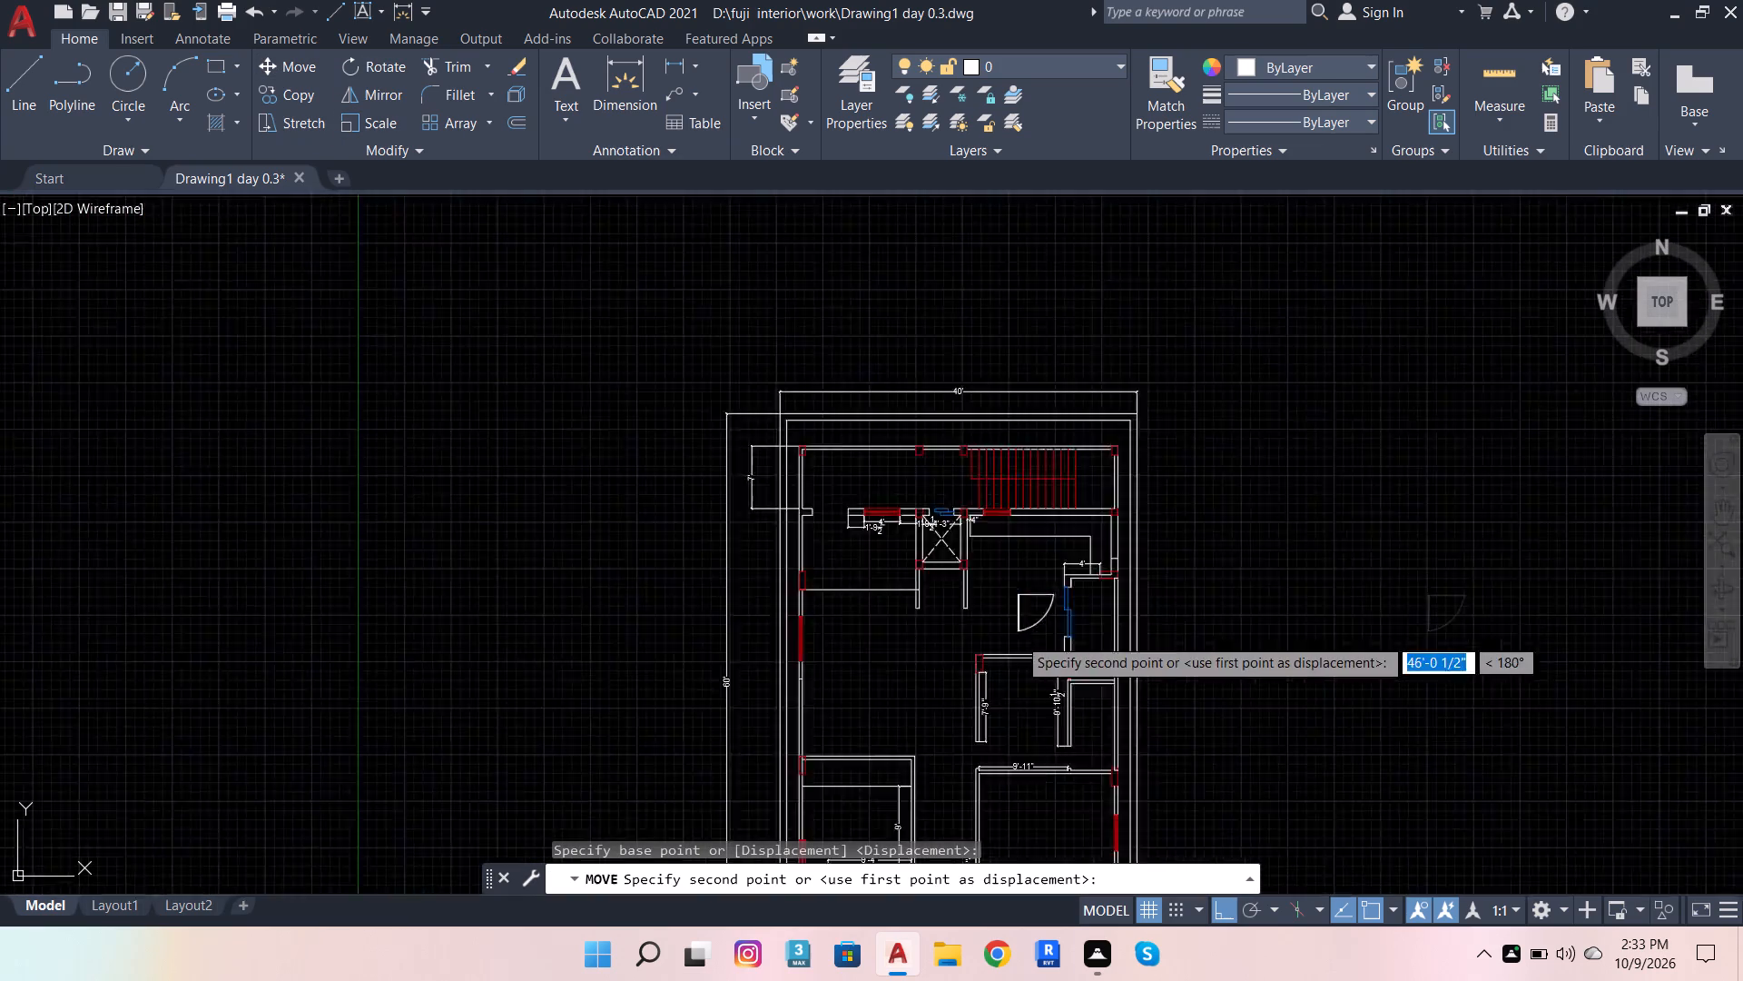
scroll(1018, 637, up, 3)
scroll(954, 570, down, 4)
scroll(879, 498, up, 5)
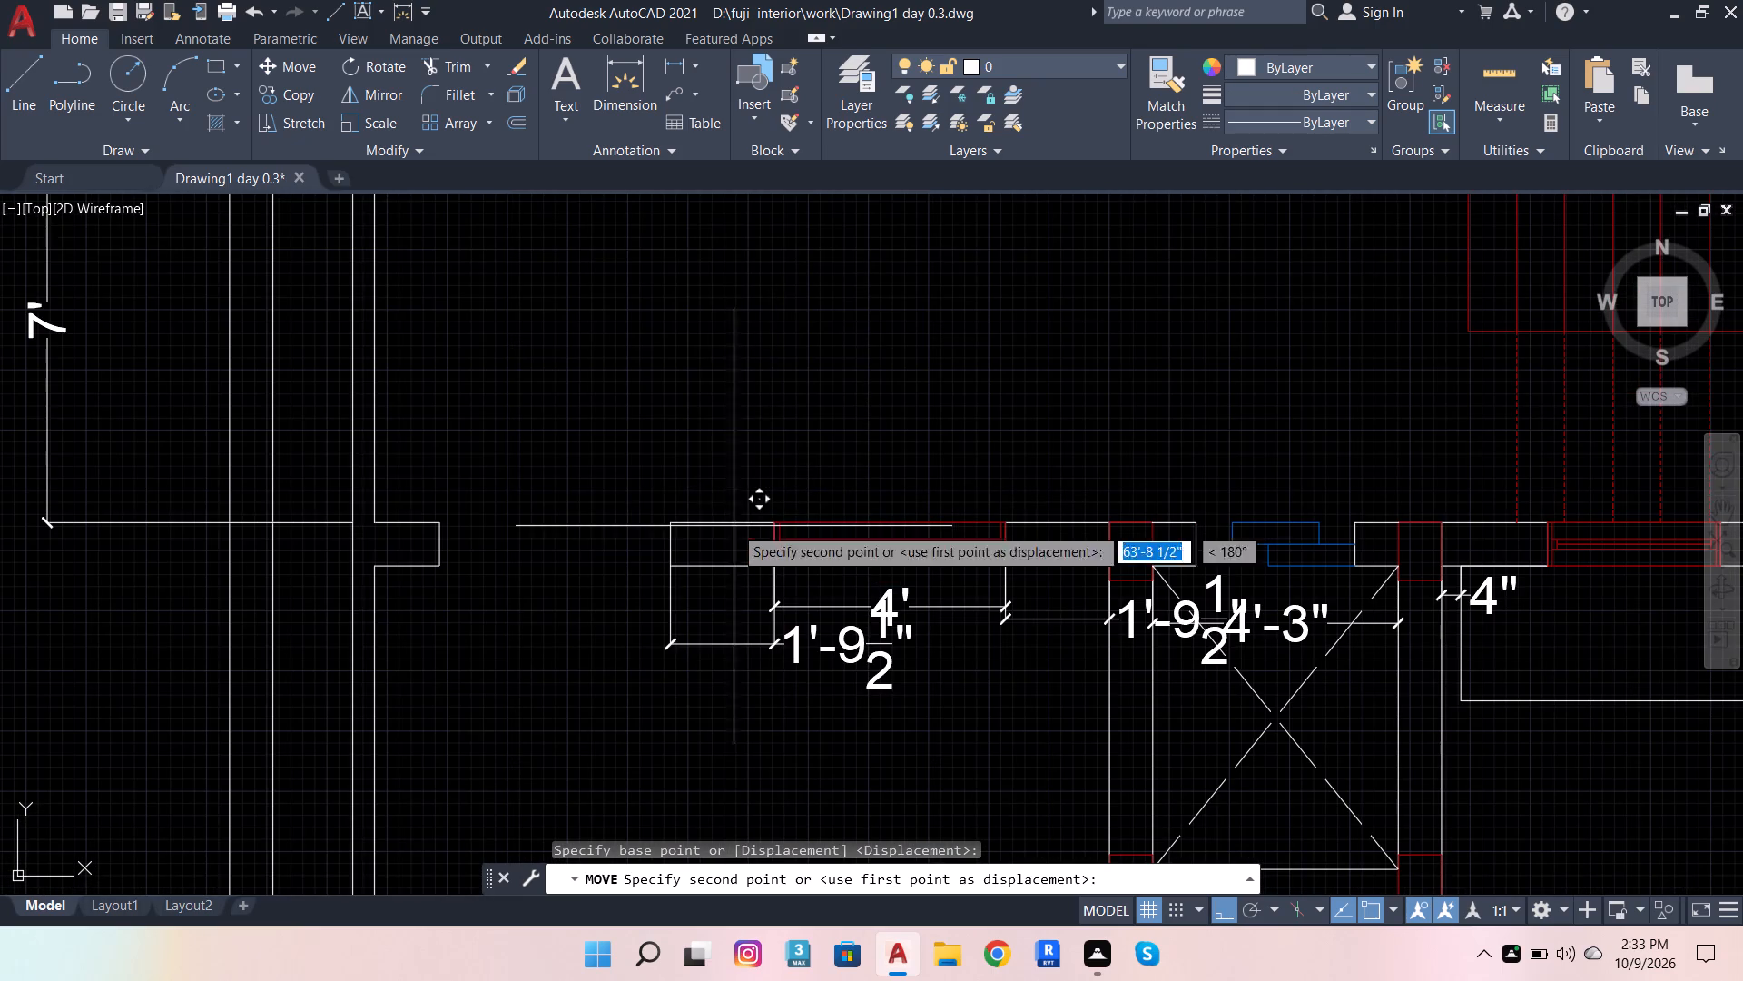
click(445, 527)
scroll(584, 538, down, 4)
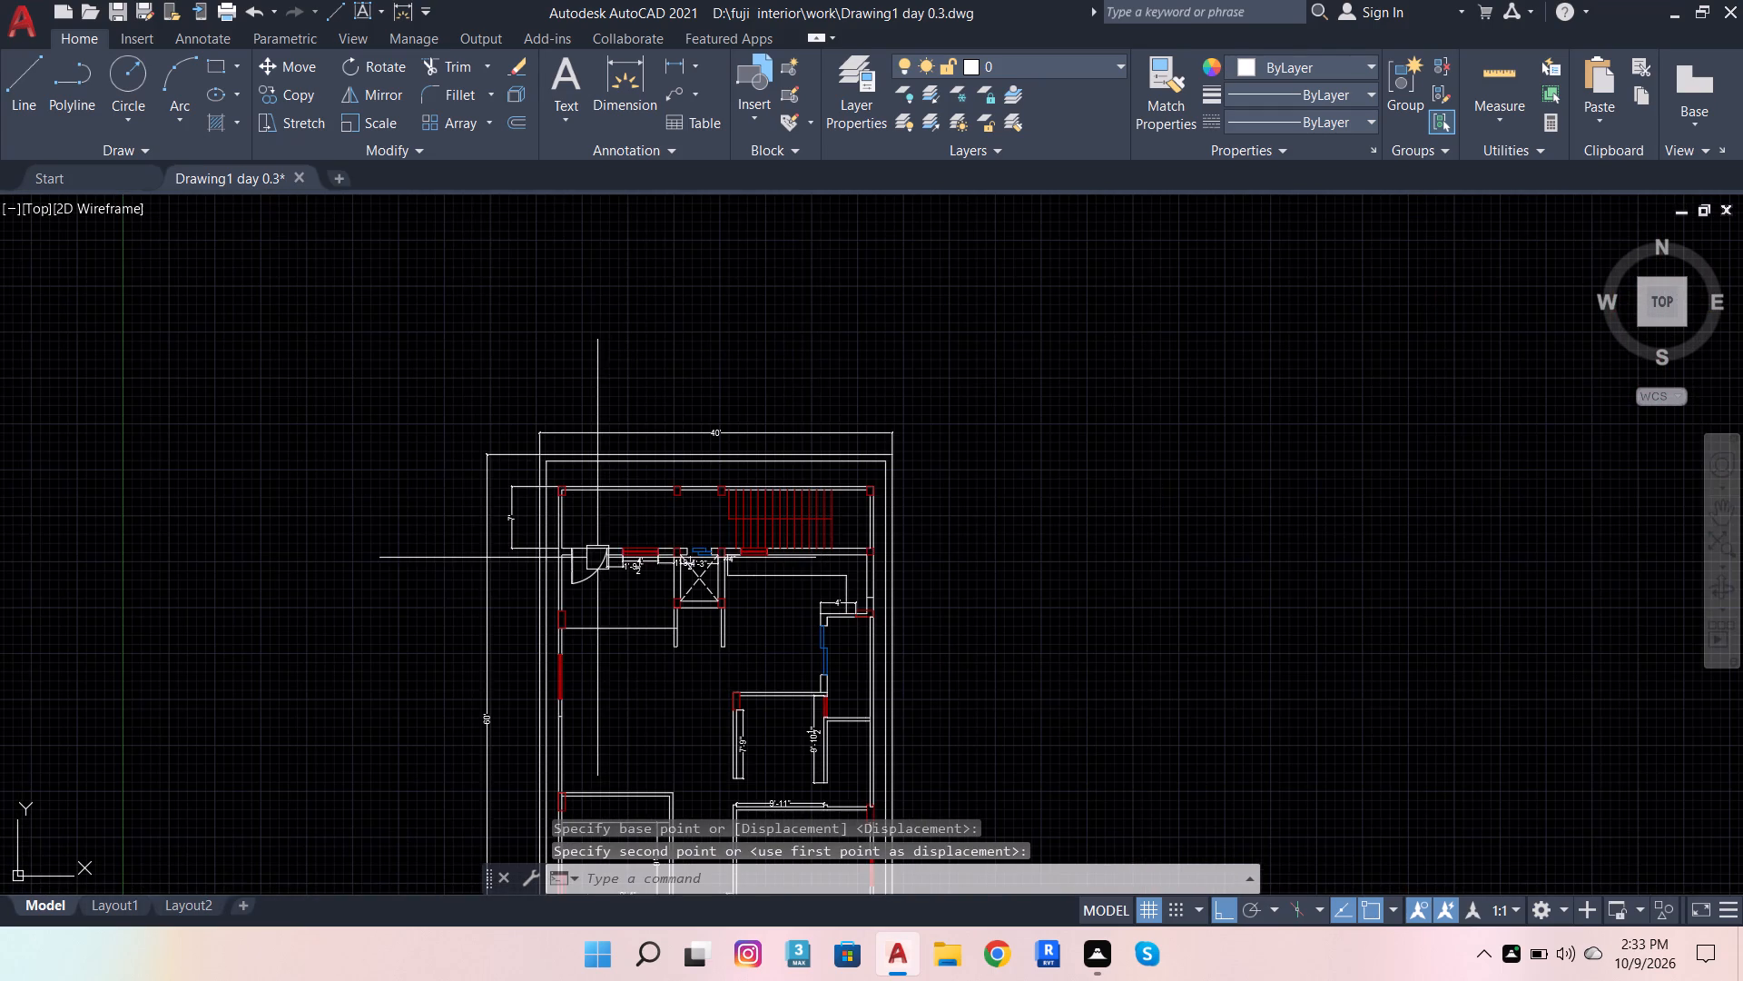
key(Escape)
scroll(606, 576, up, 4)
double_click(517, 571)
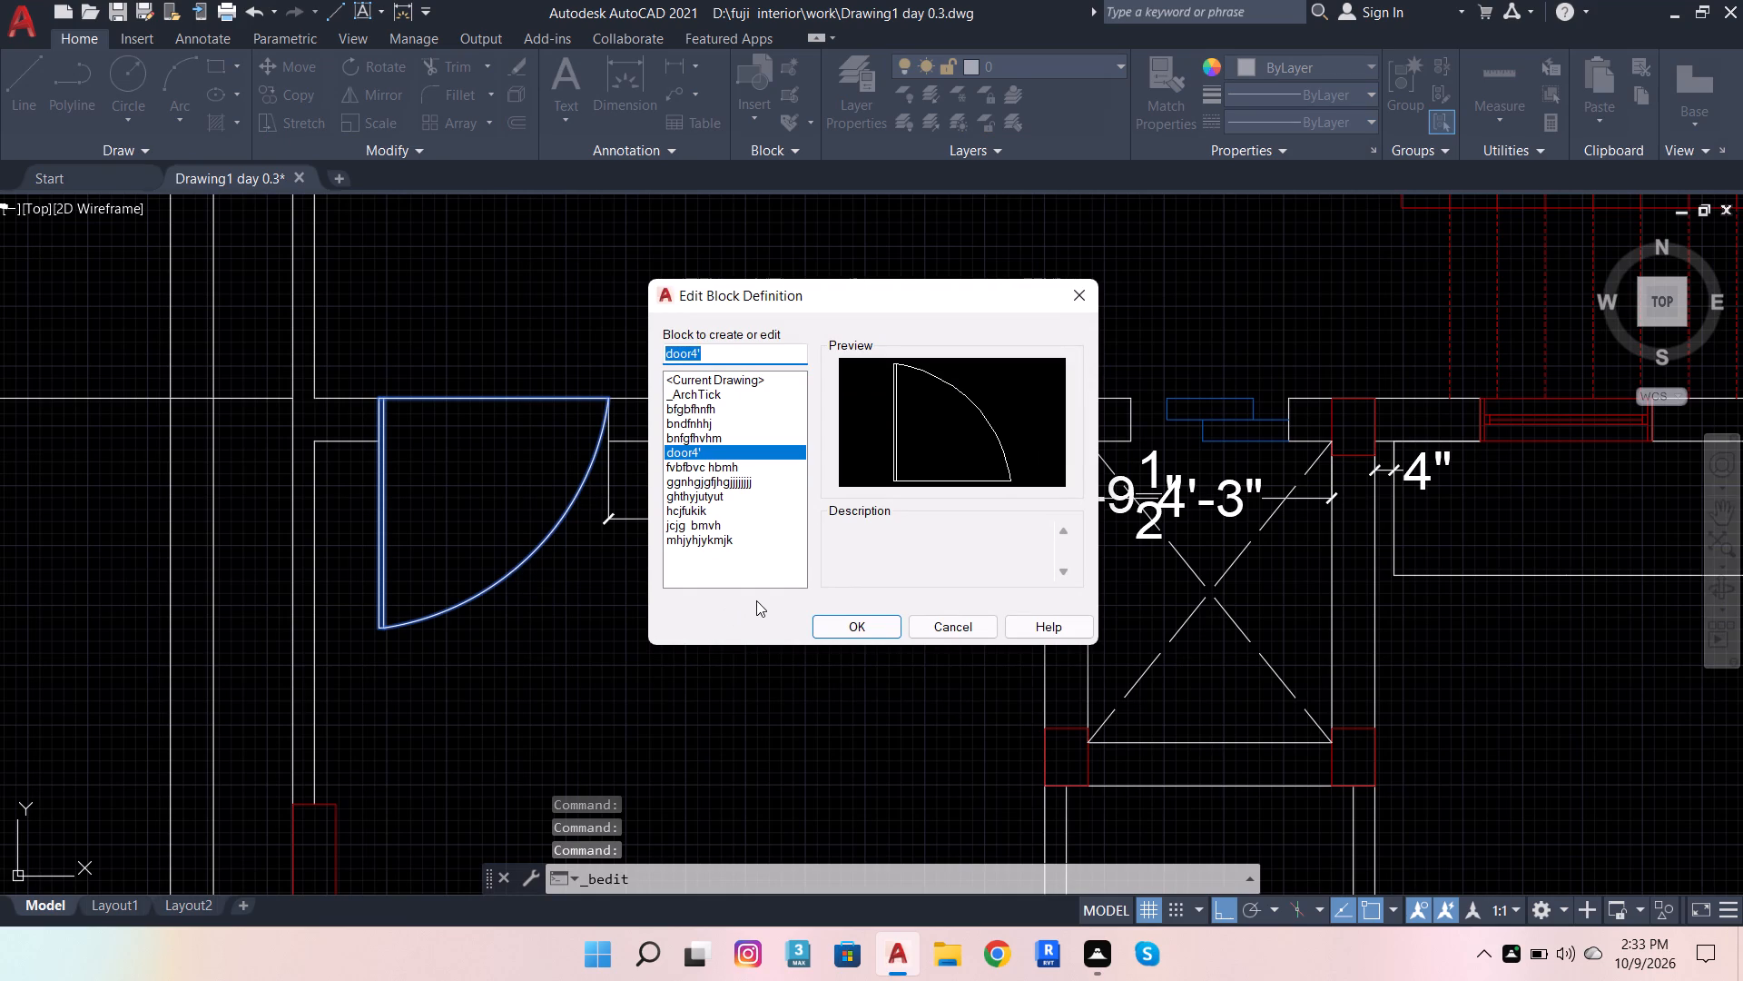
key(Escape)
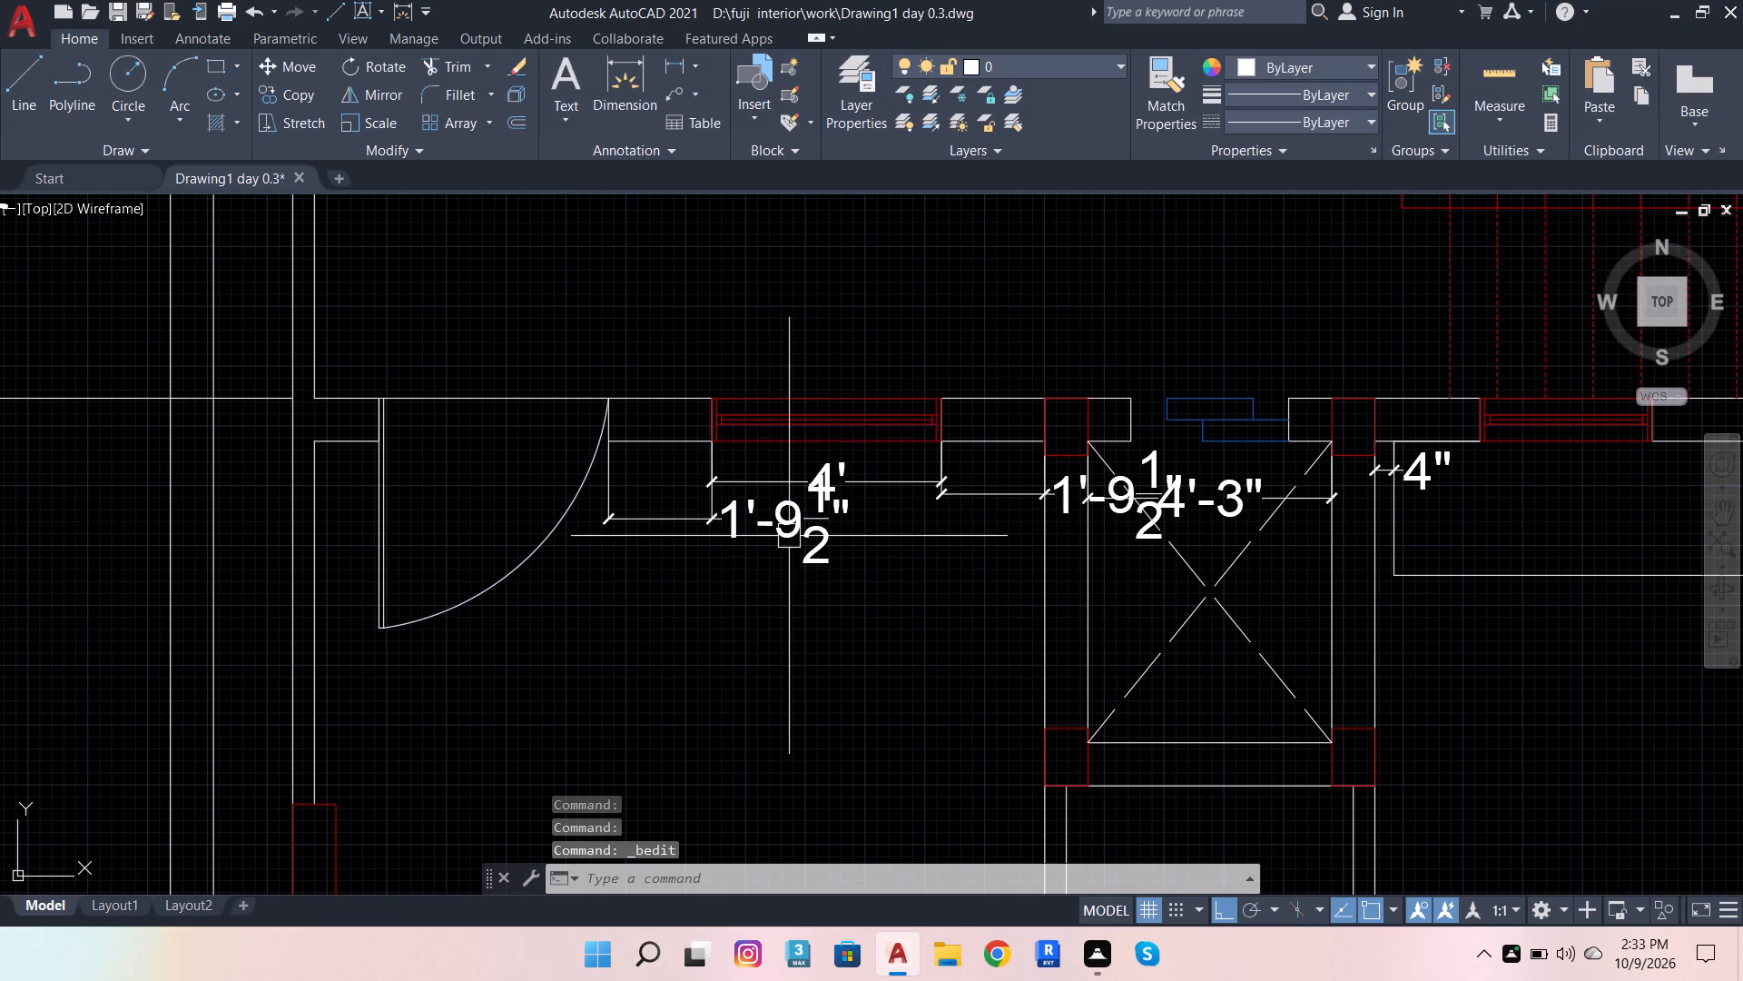
Examine the remaining openings in the plan's interior walls, especially around the wall with the 9'-11" dimension.
scroll(634, 558, down, 3)
scroll(1008, 652, down, 1)
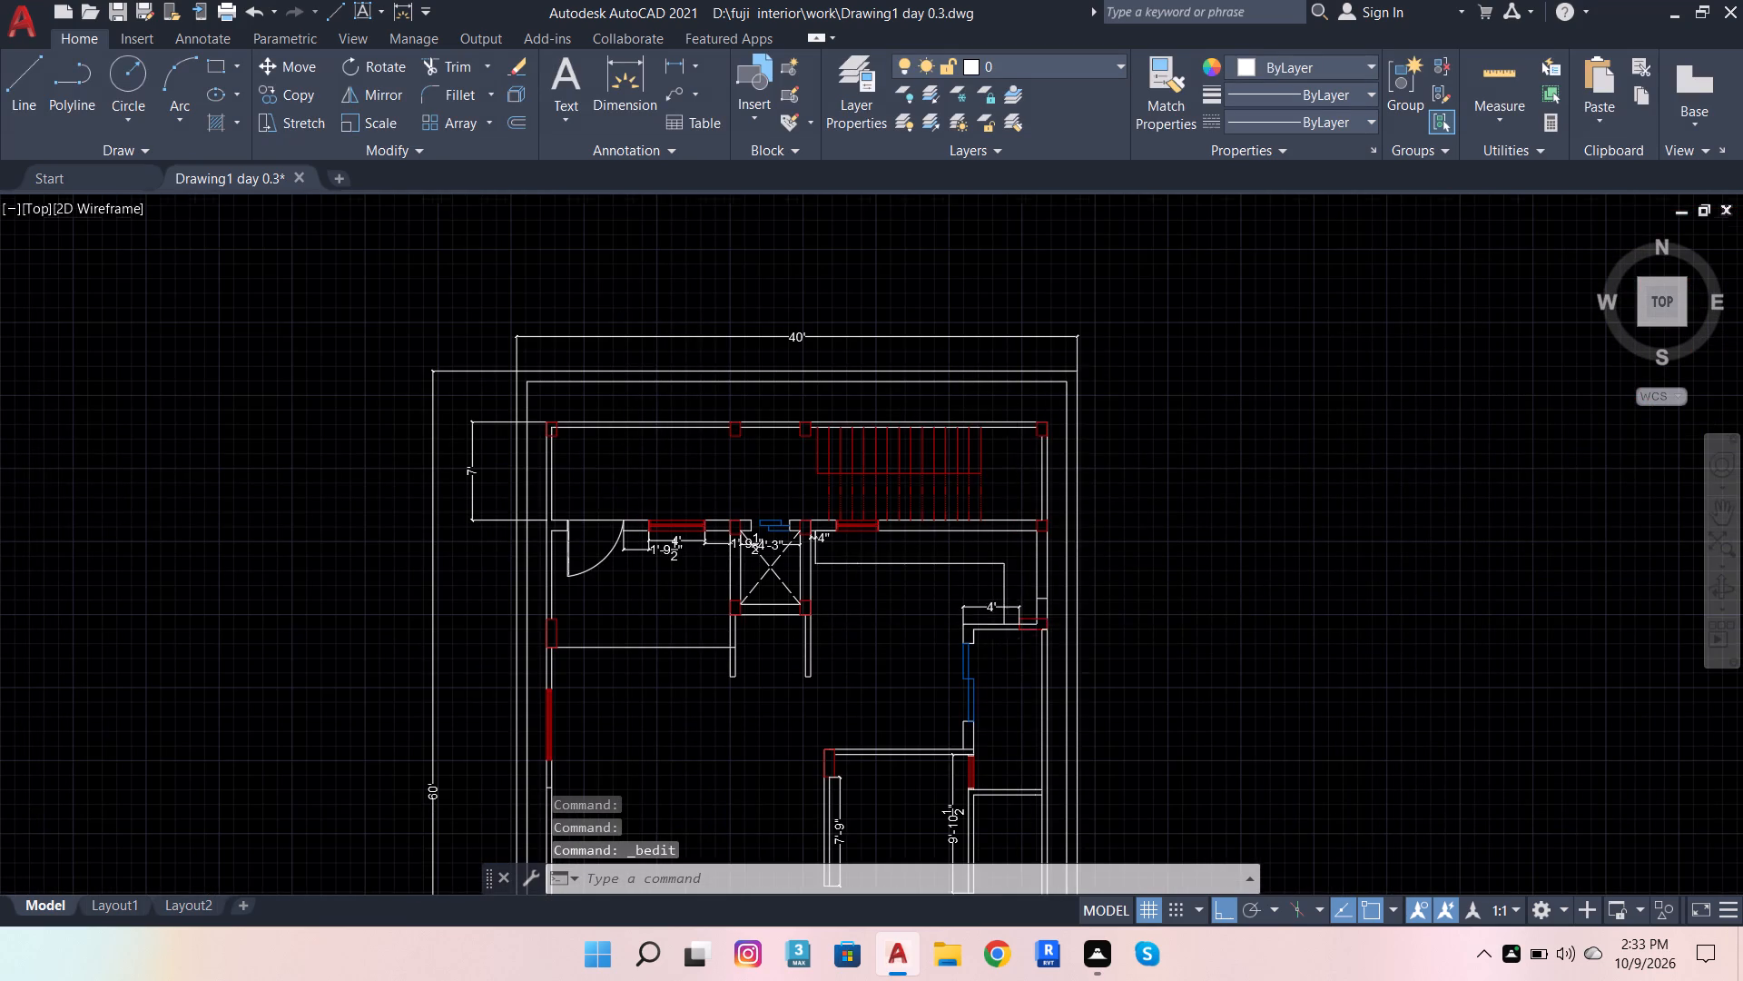
scroll(990, 735, down, 2)
scroll(976, 824, up, 6)
scroll(974, 826, down, 1)
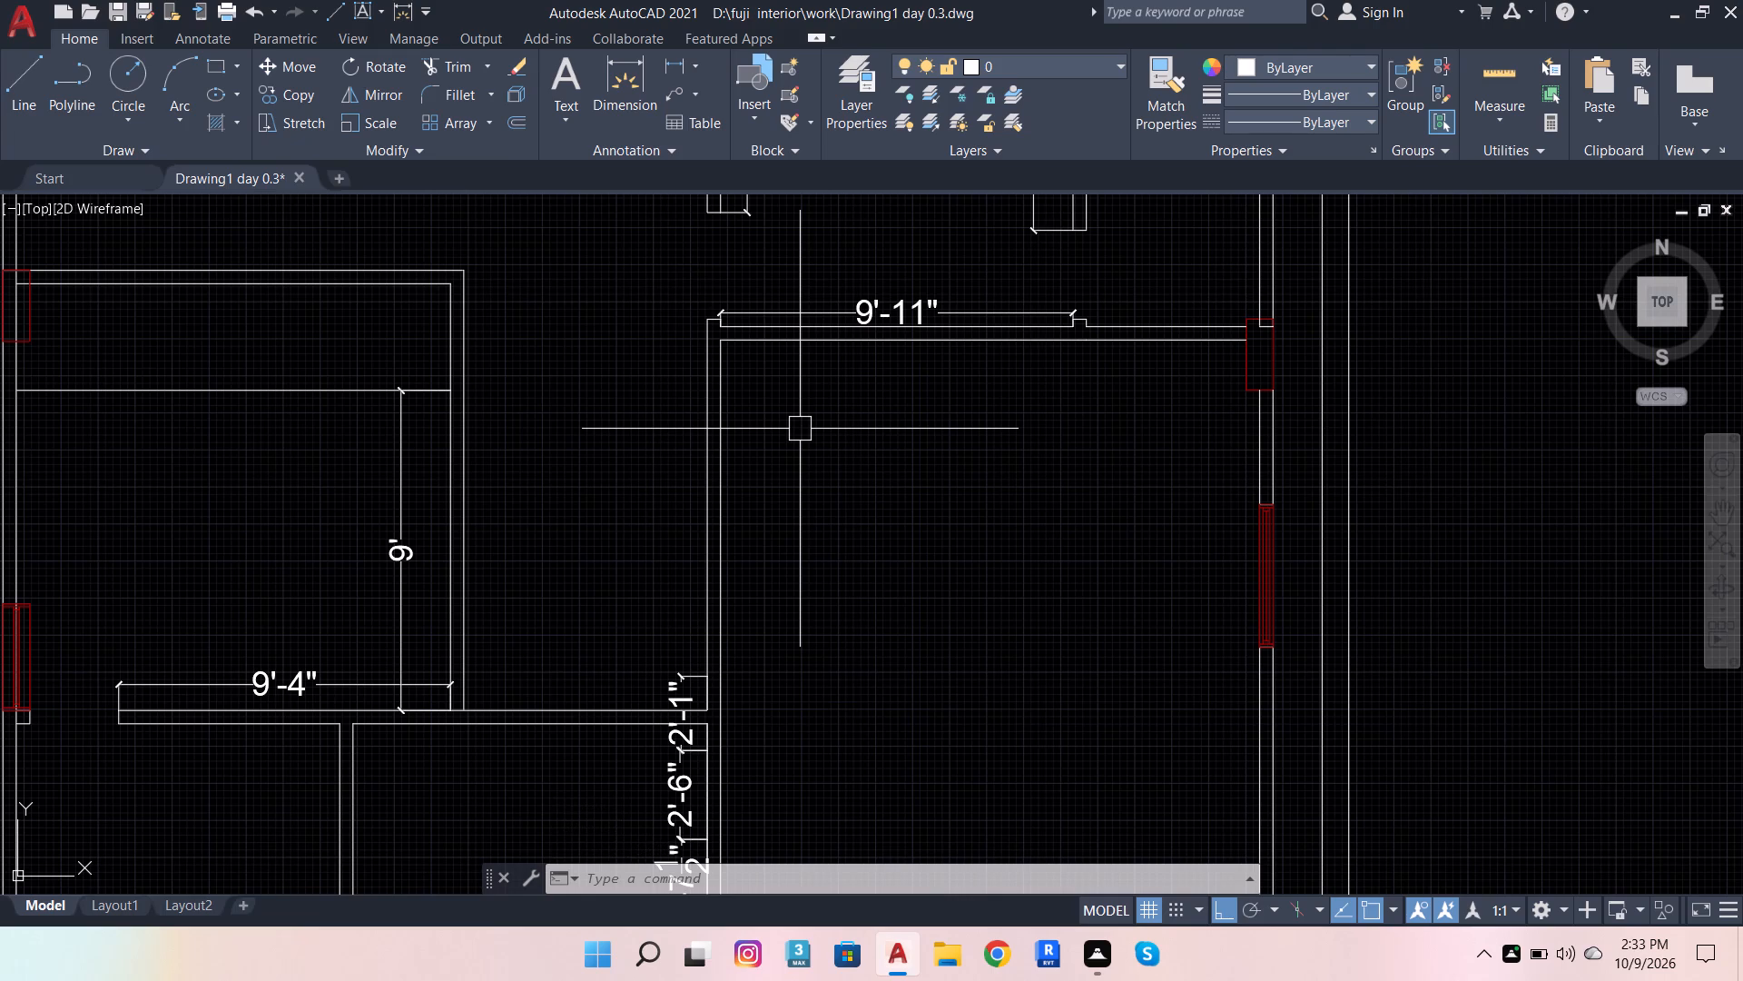
scroll(741, 447, down, 3)
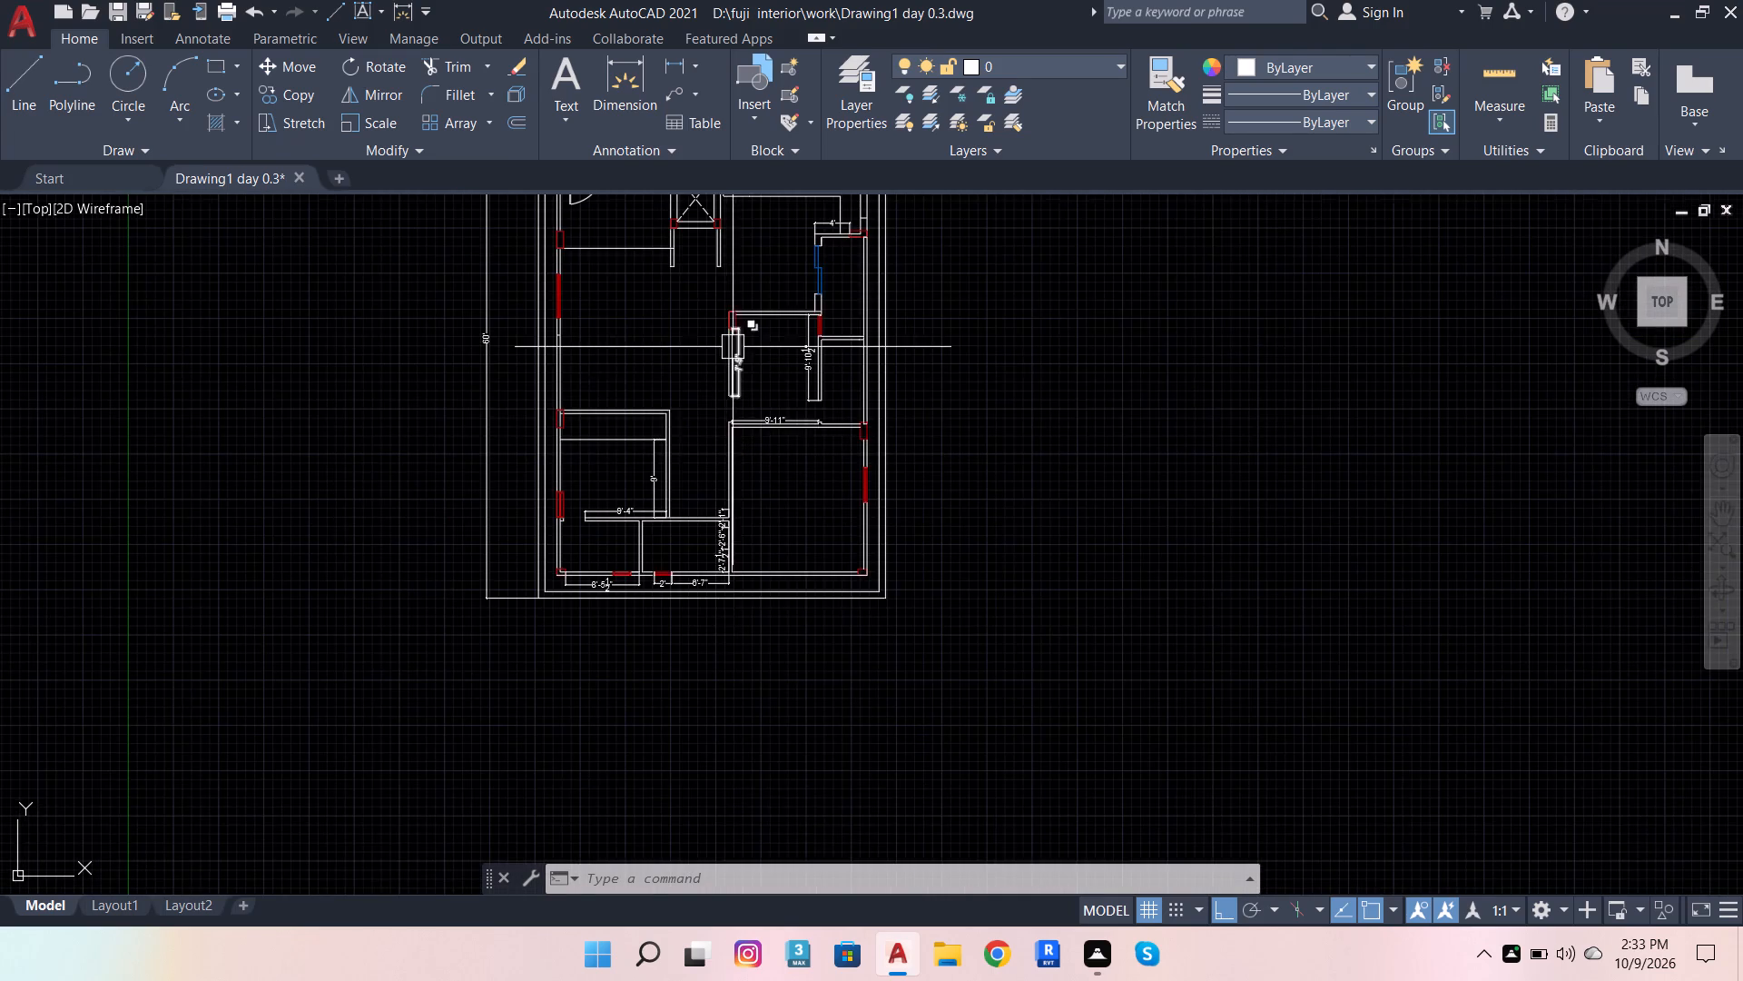
scroll(733, 347, up, 2)
scroll(735, 533, up, 2)
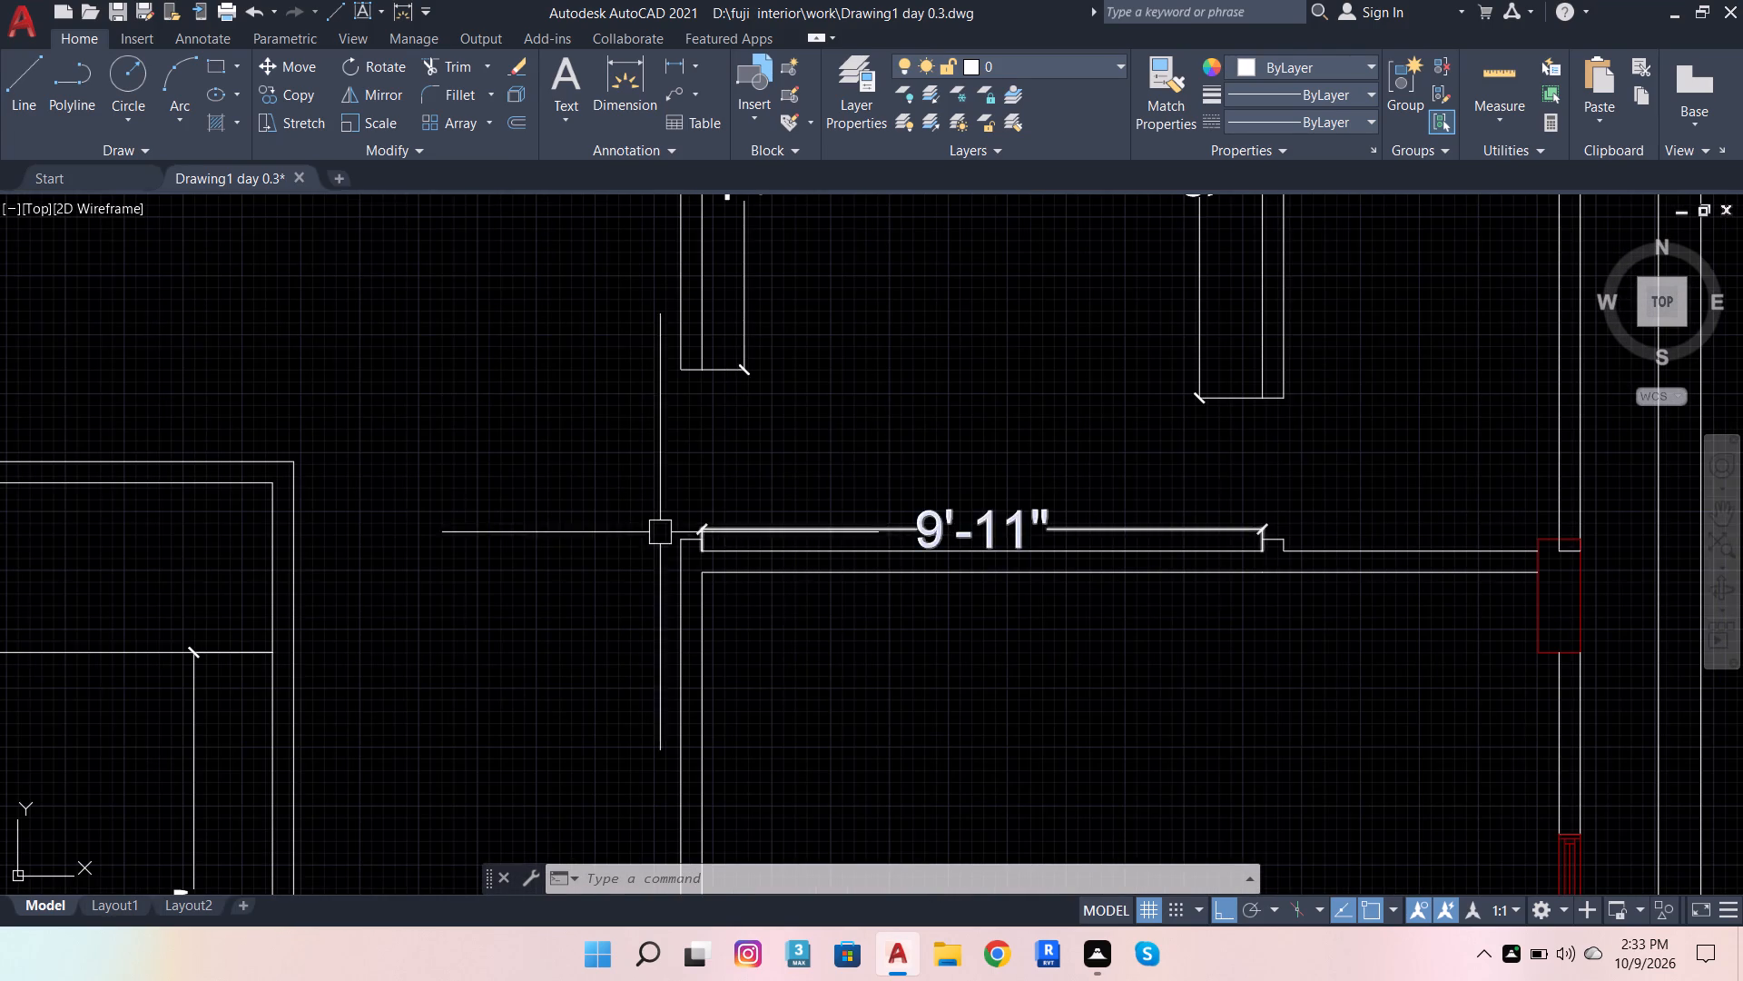
Draw a 3' by 1" door leaf outline from the outer corner of the wall stub at the 9'-11" wall's west end.
scroll(656, 532, up, 2)
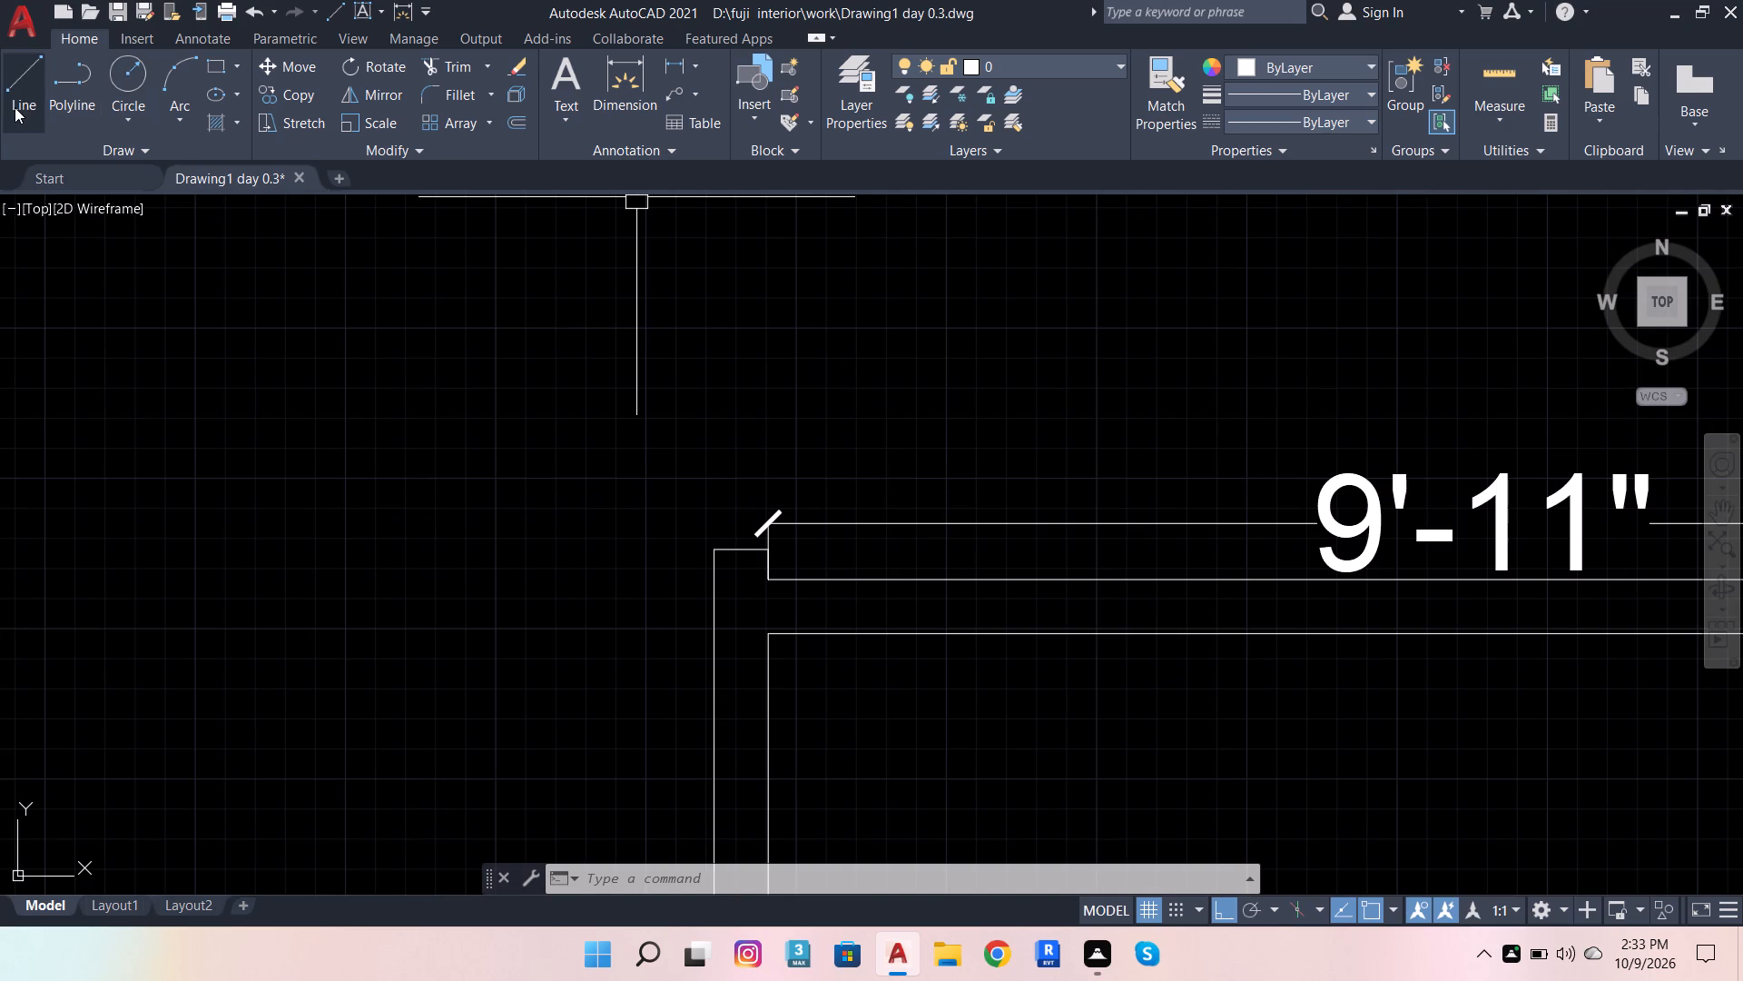
click(15, 107)
click(718, 548)
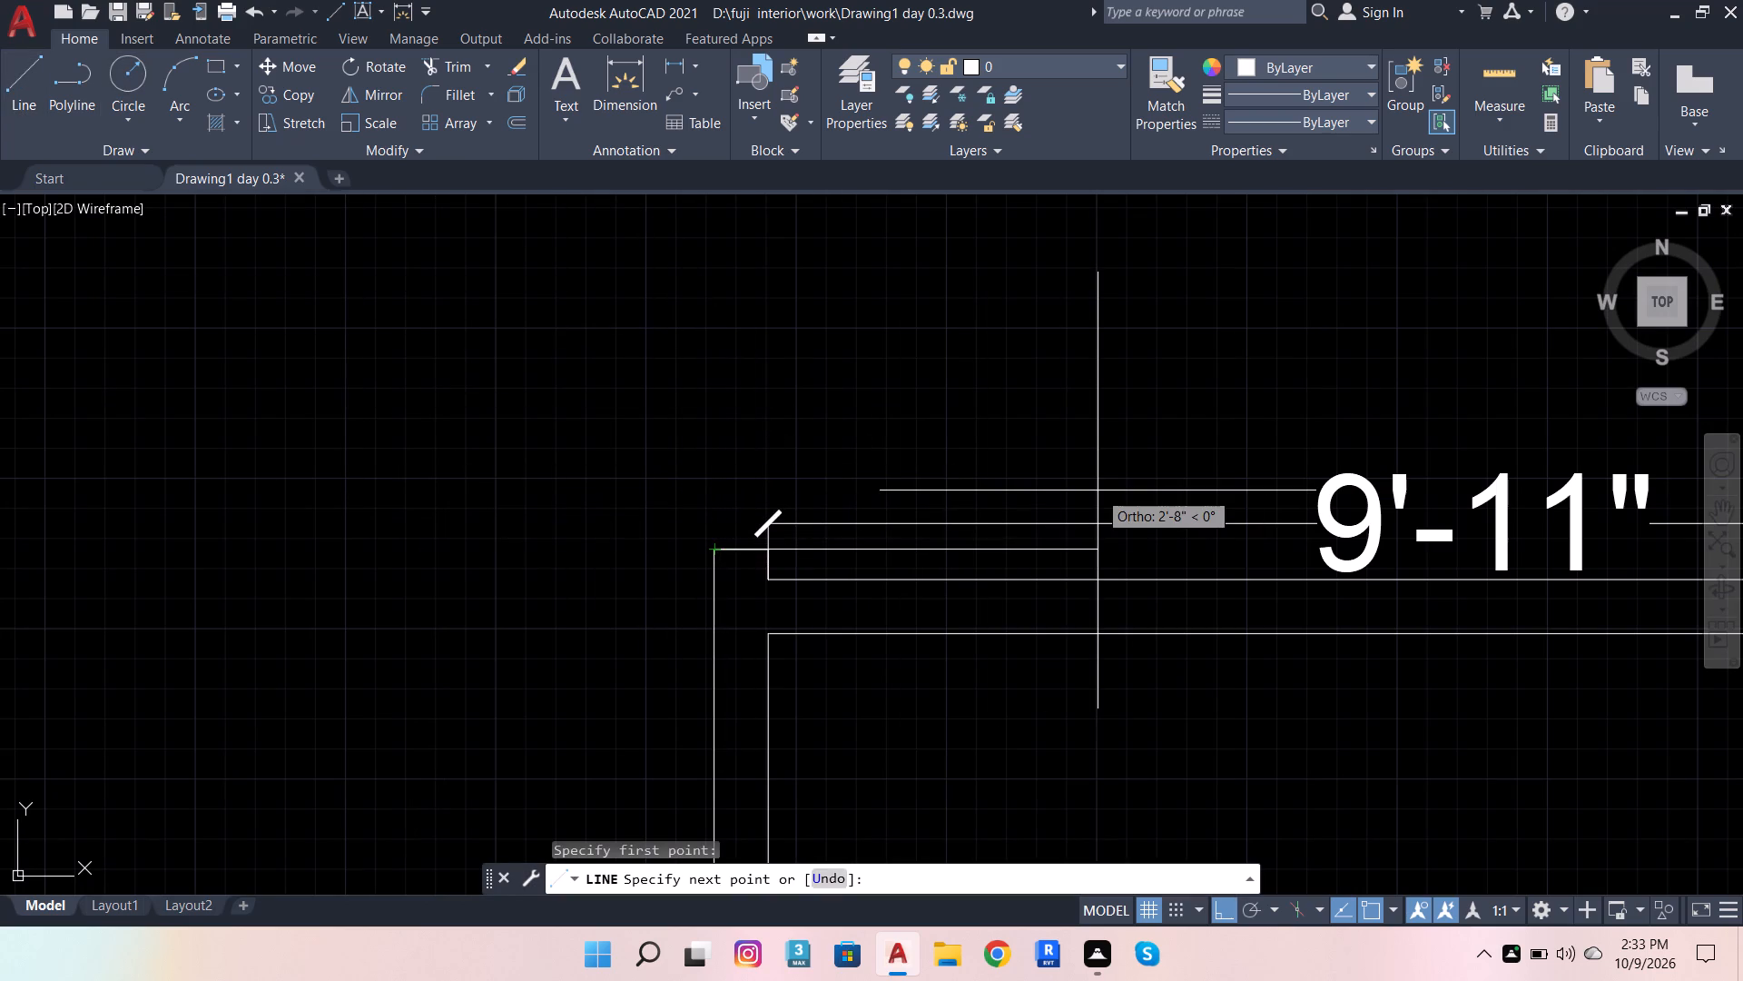
scroll(1098, 564, down, 2)
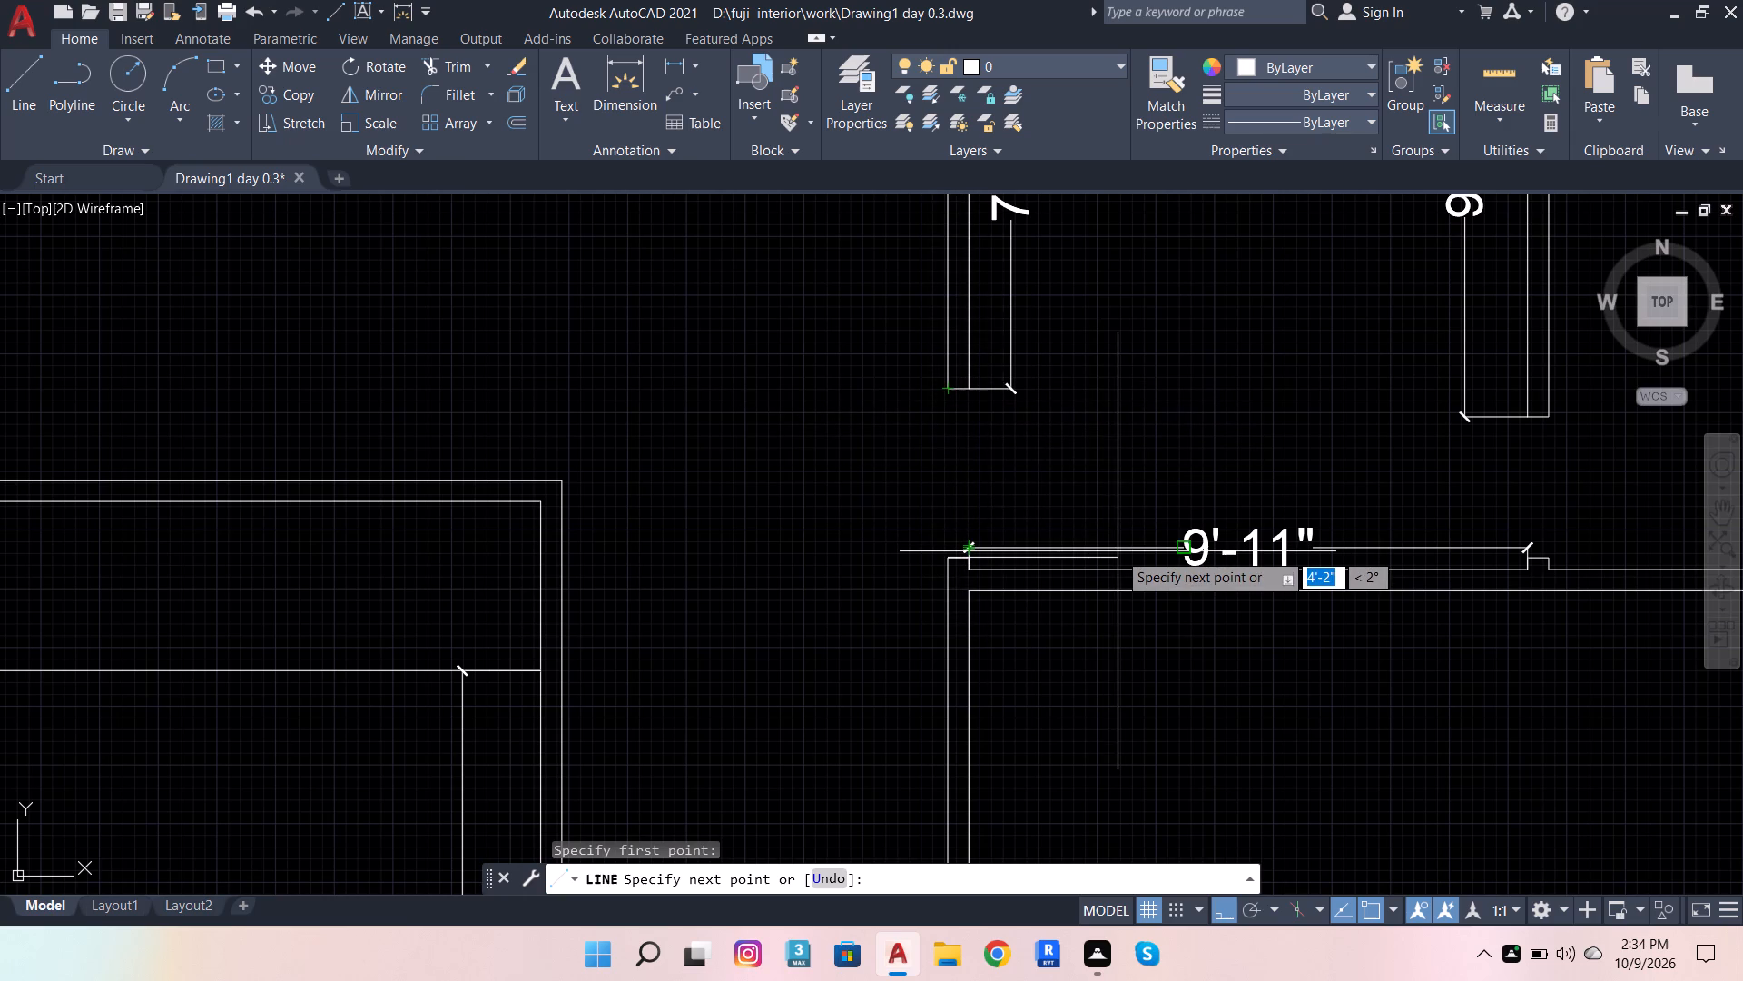
scroll(1123, 555, up, 3)
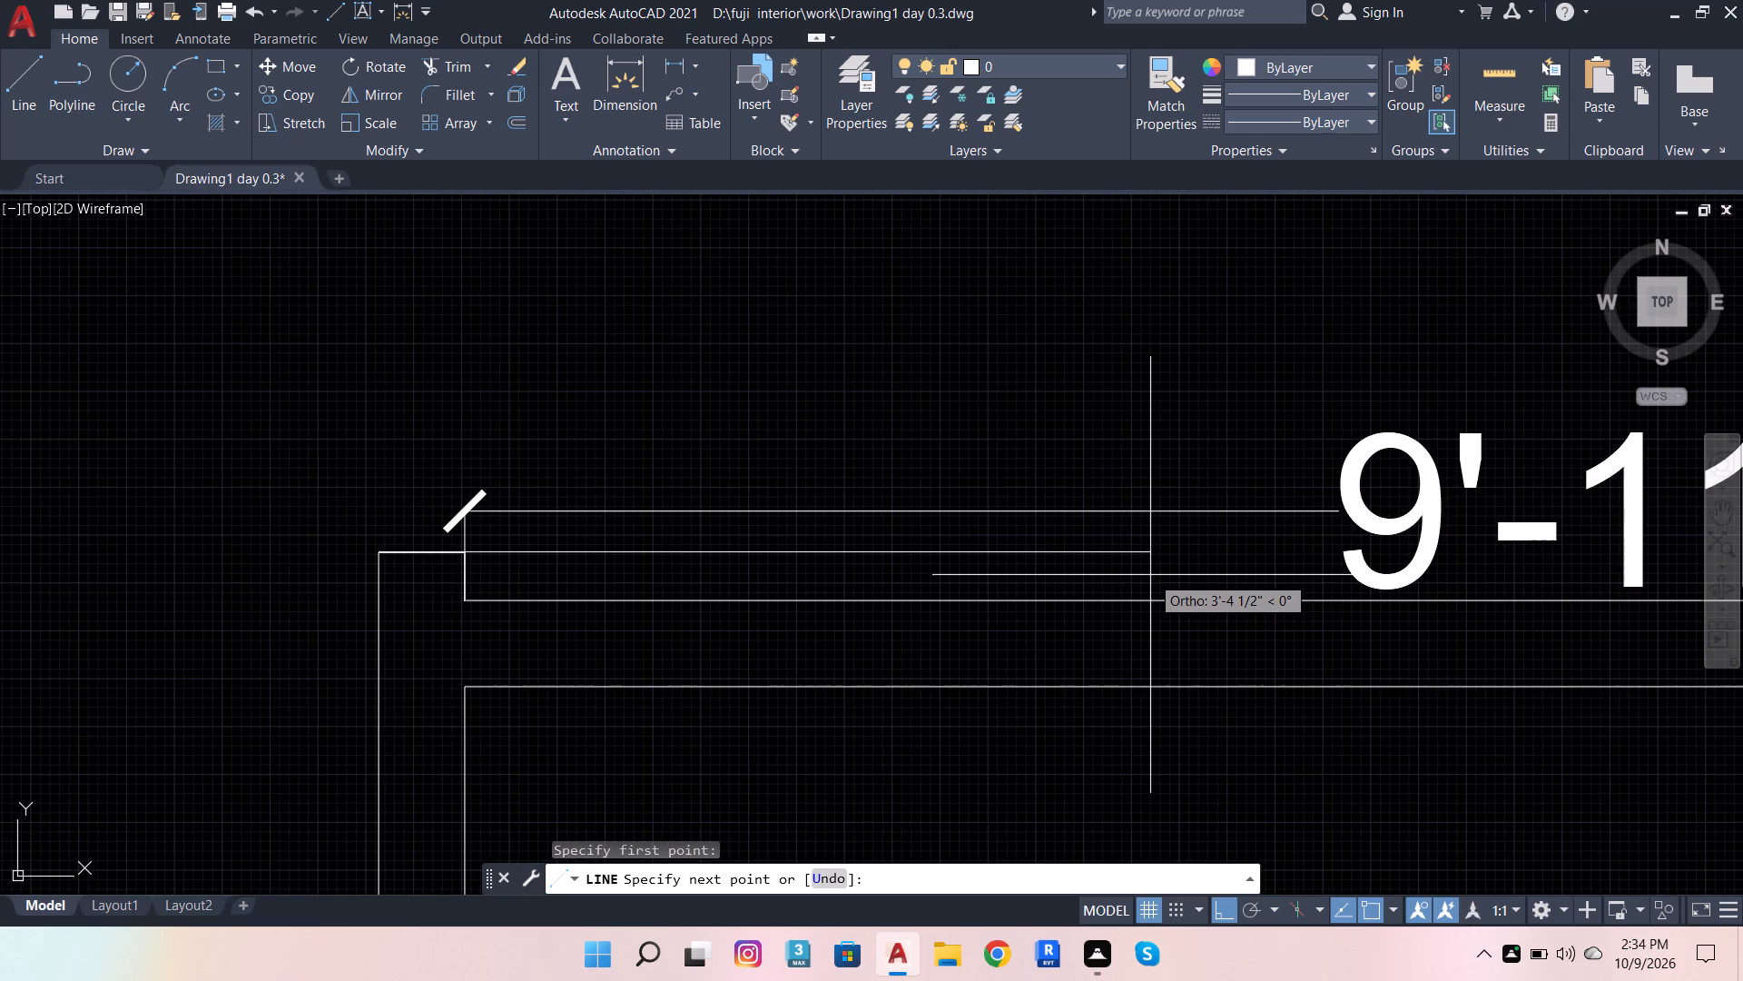
text(3')
key(Return)
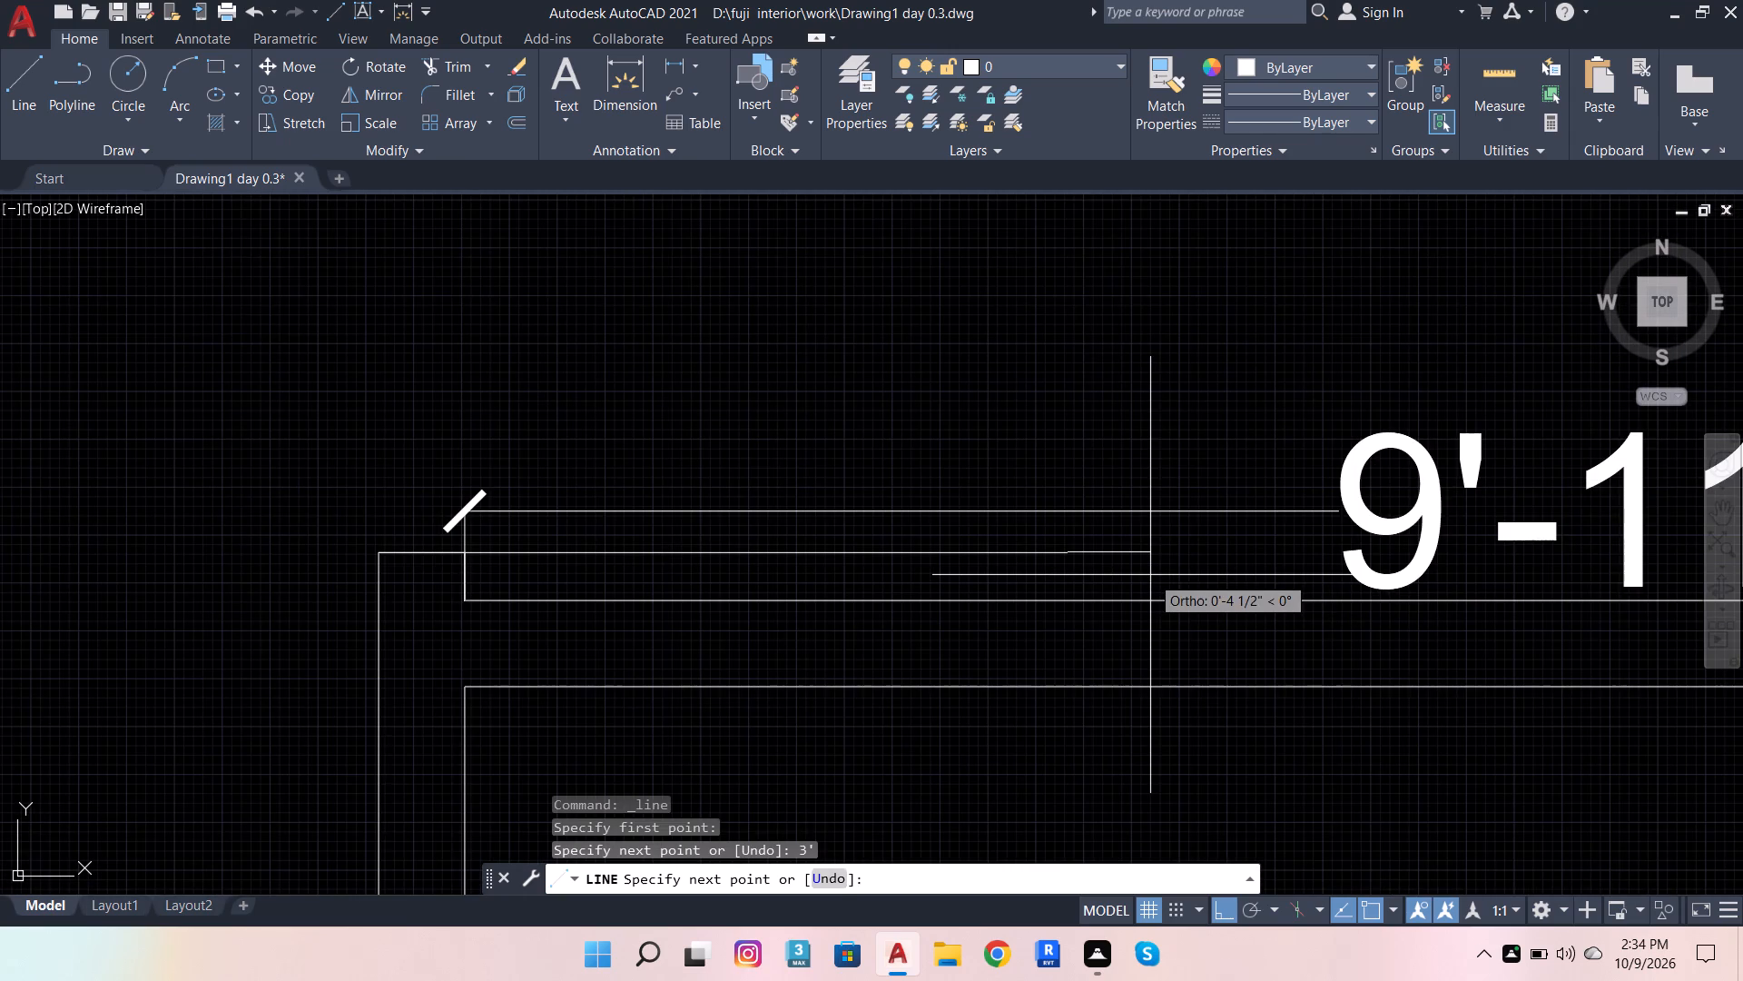
key(1)
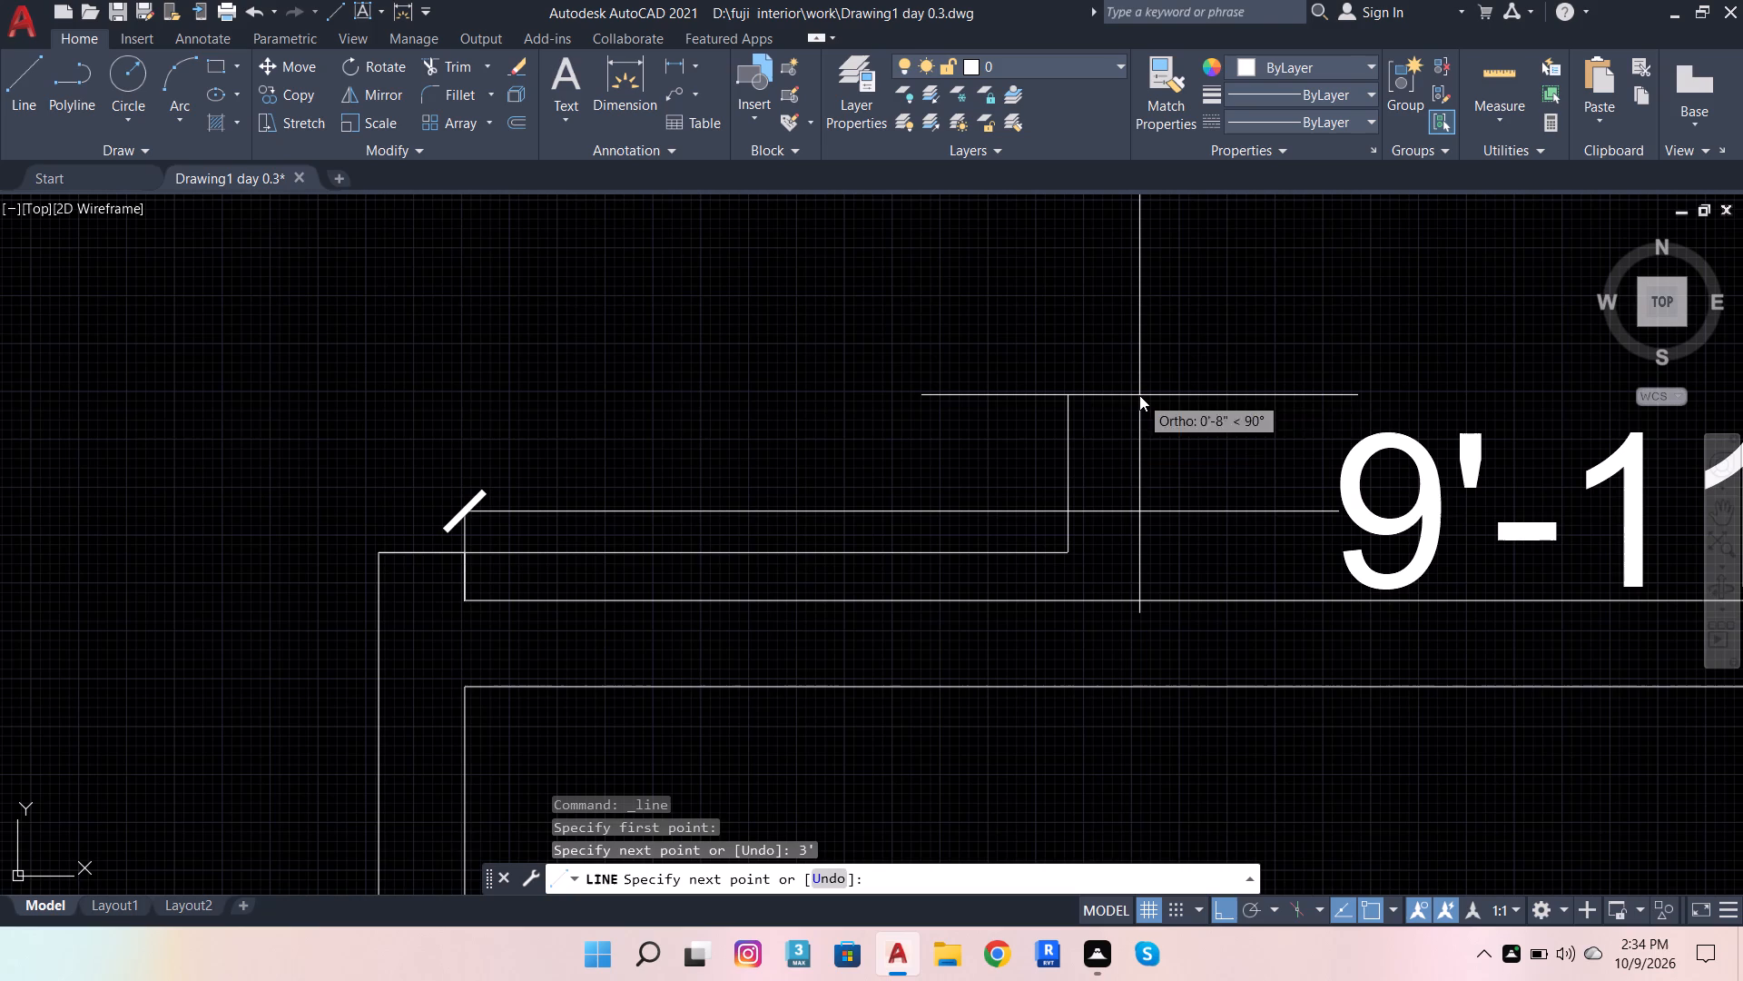
key(Return)
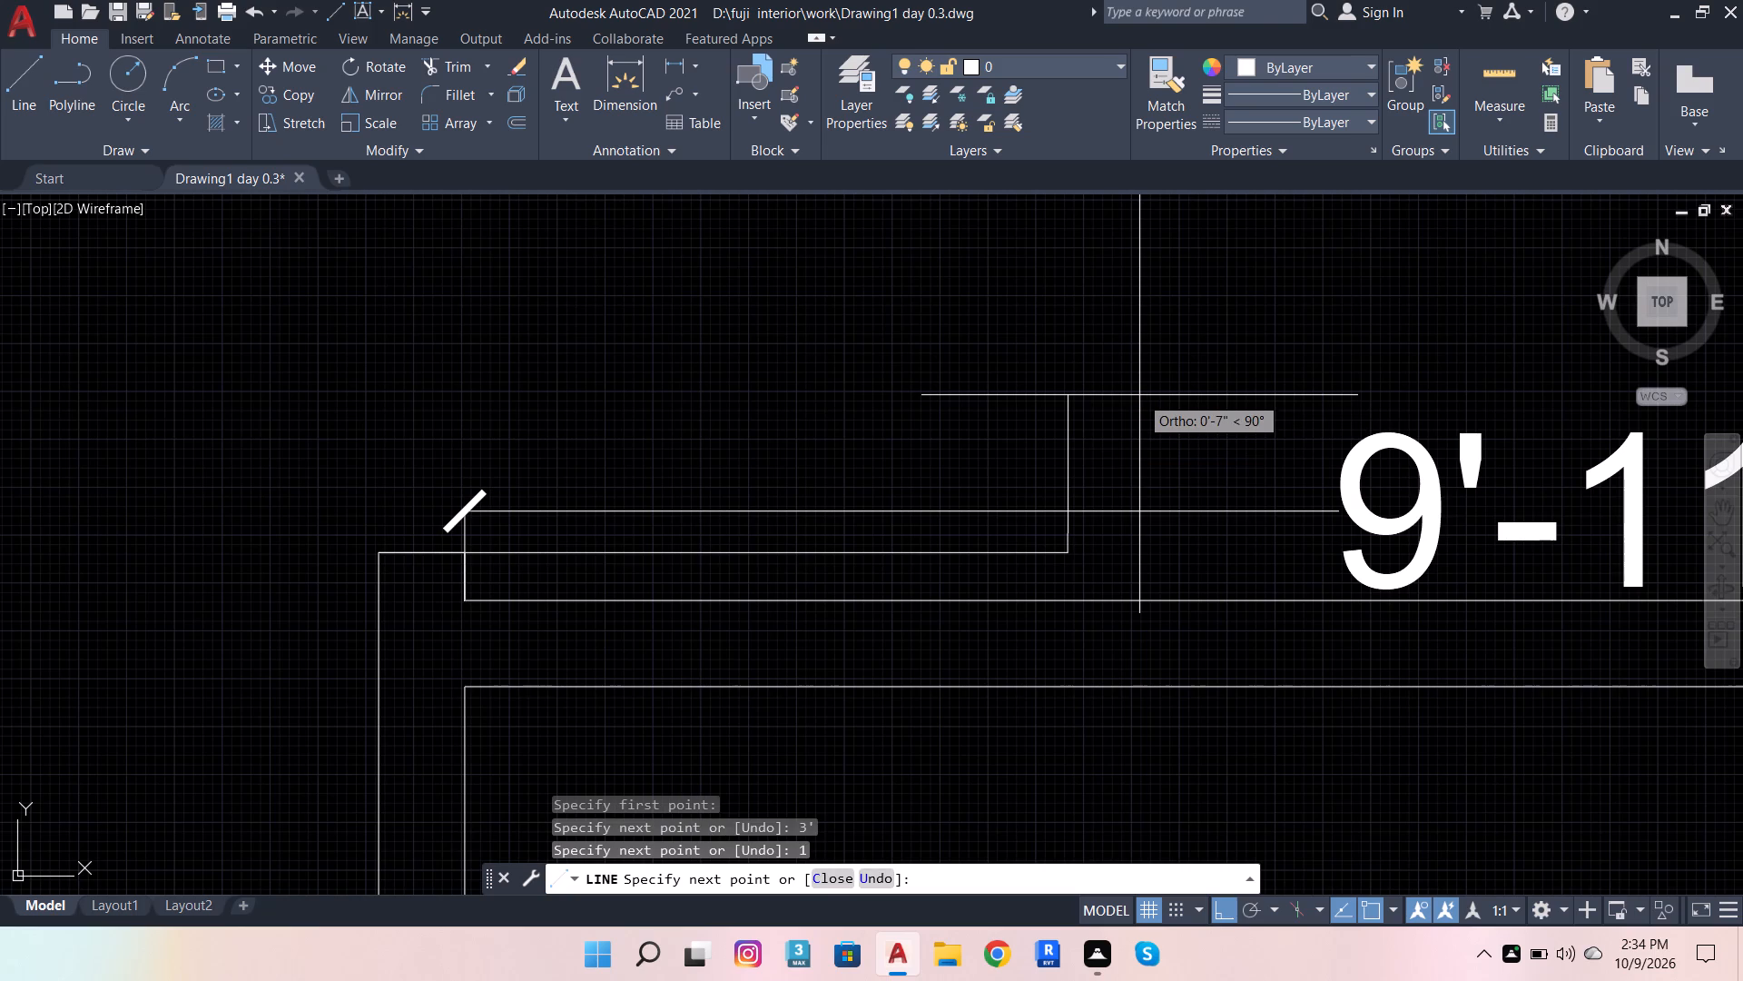
scroll(404, 500, up, 3)
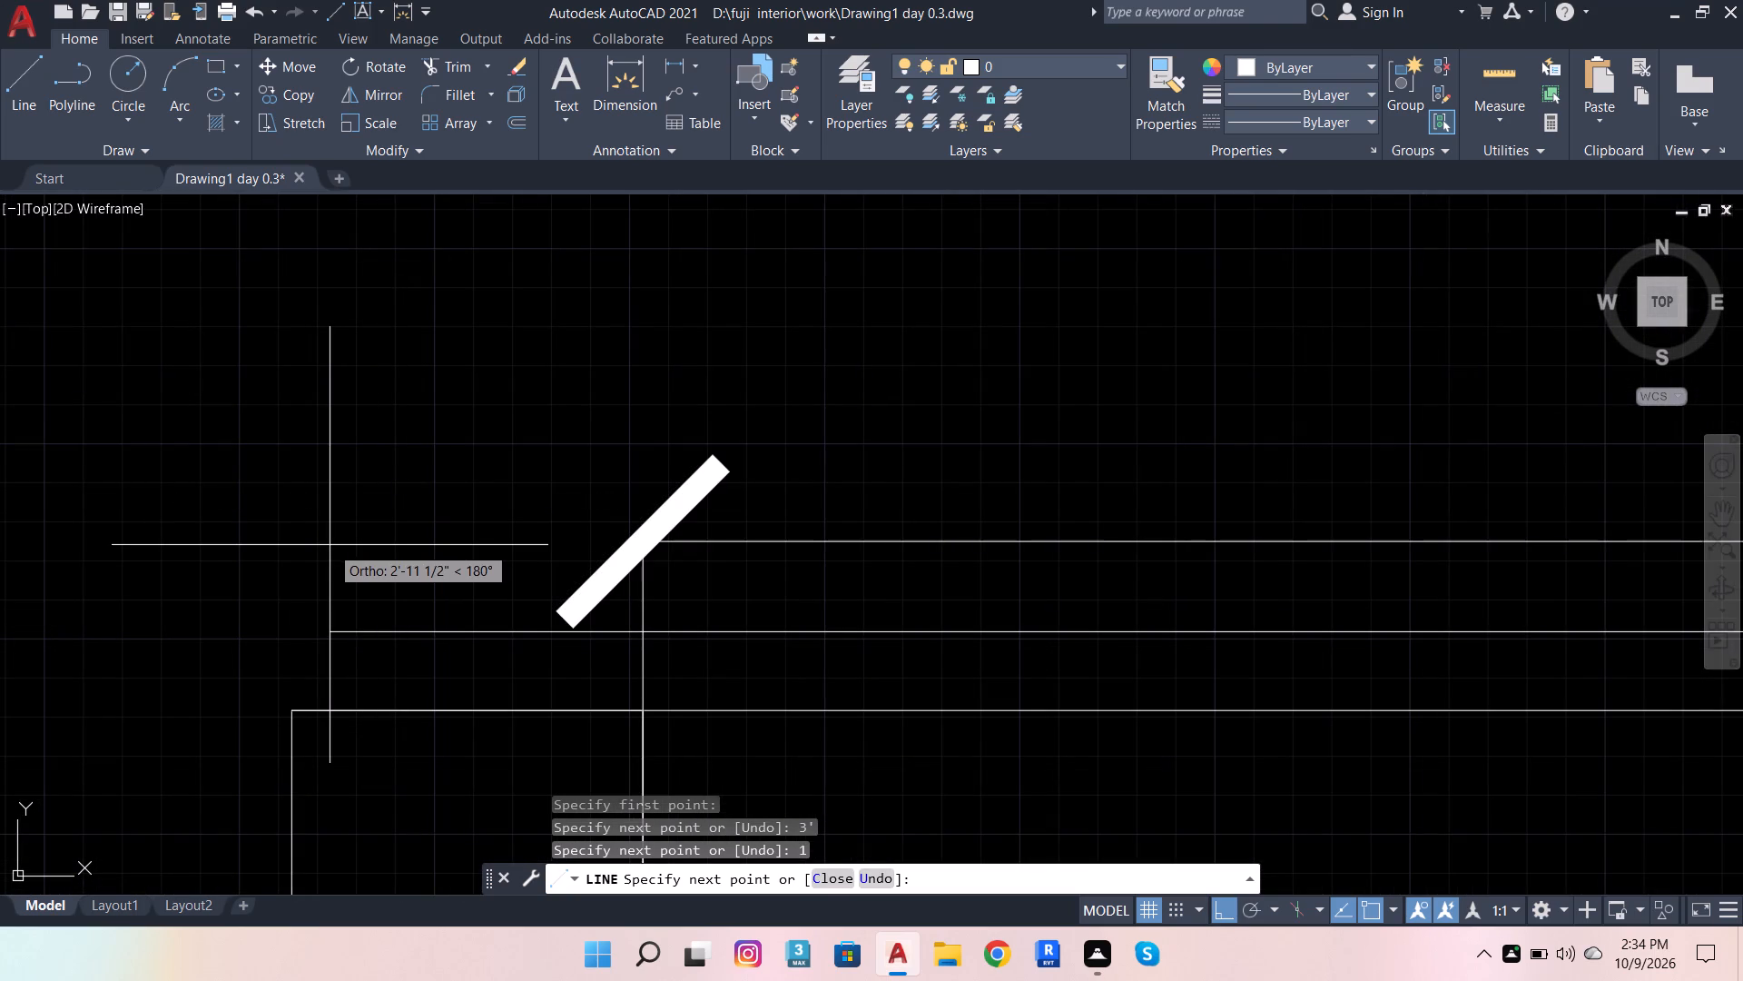
text(3')
key(Return)
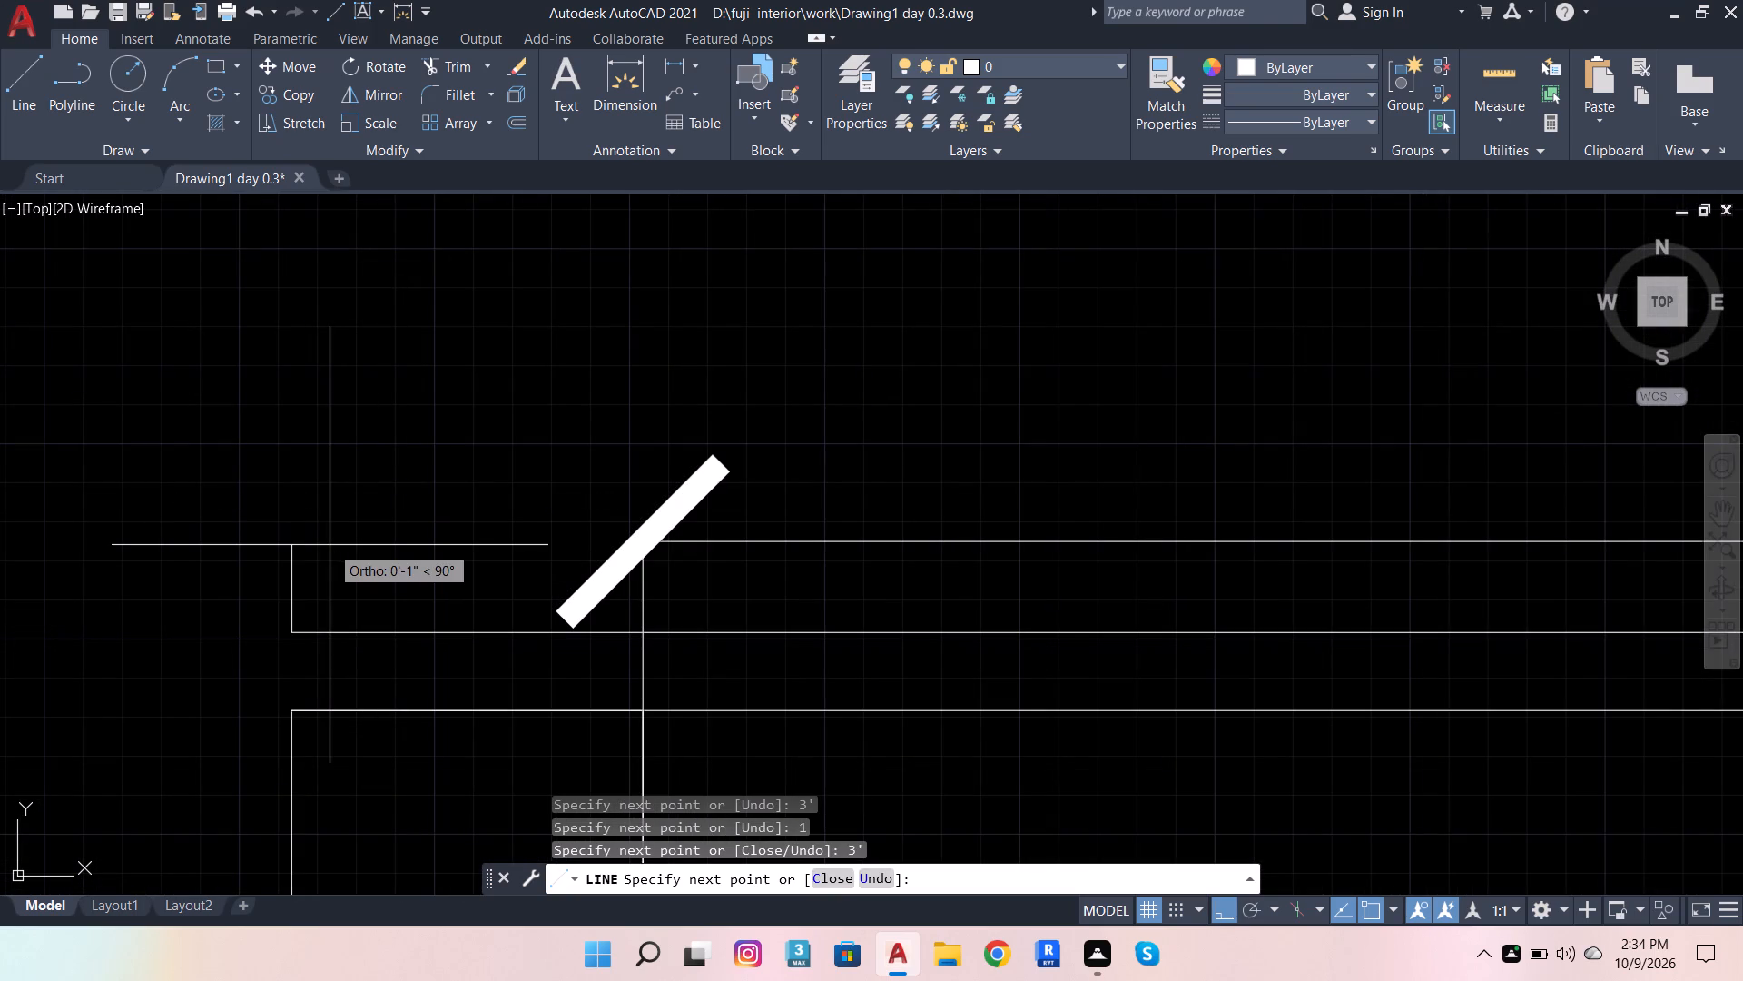
click(284, 707)
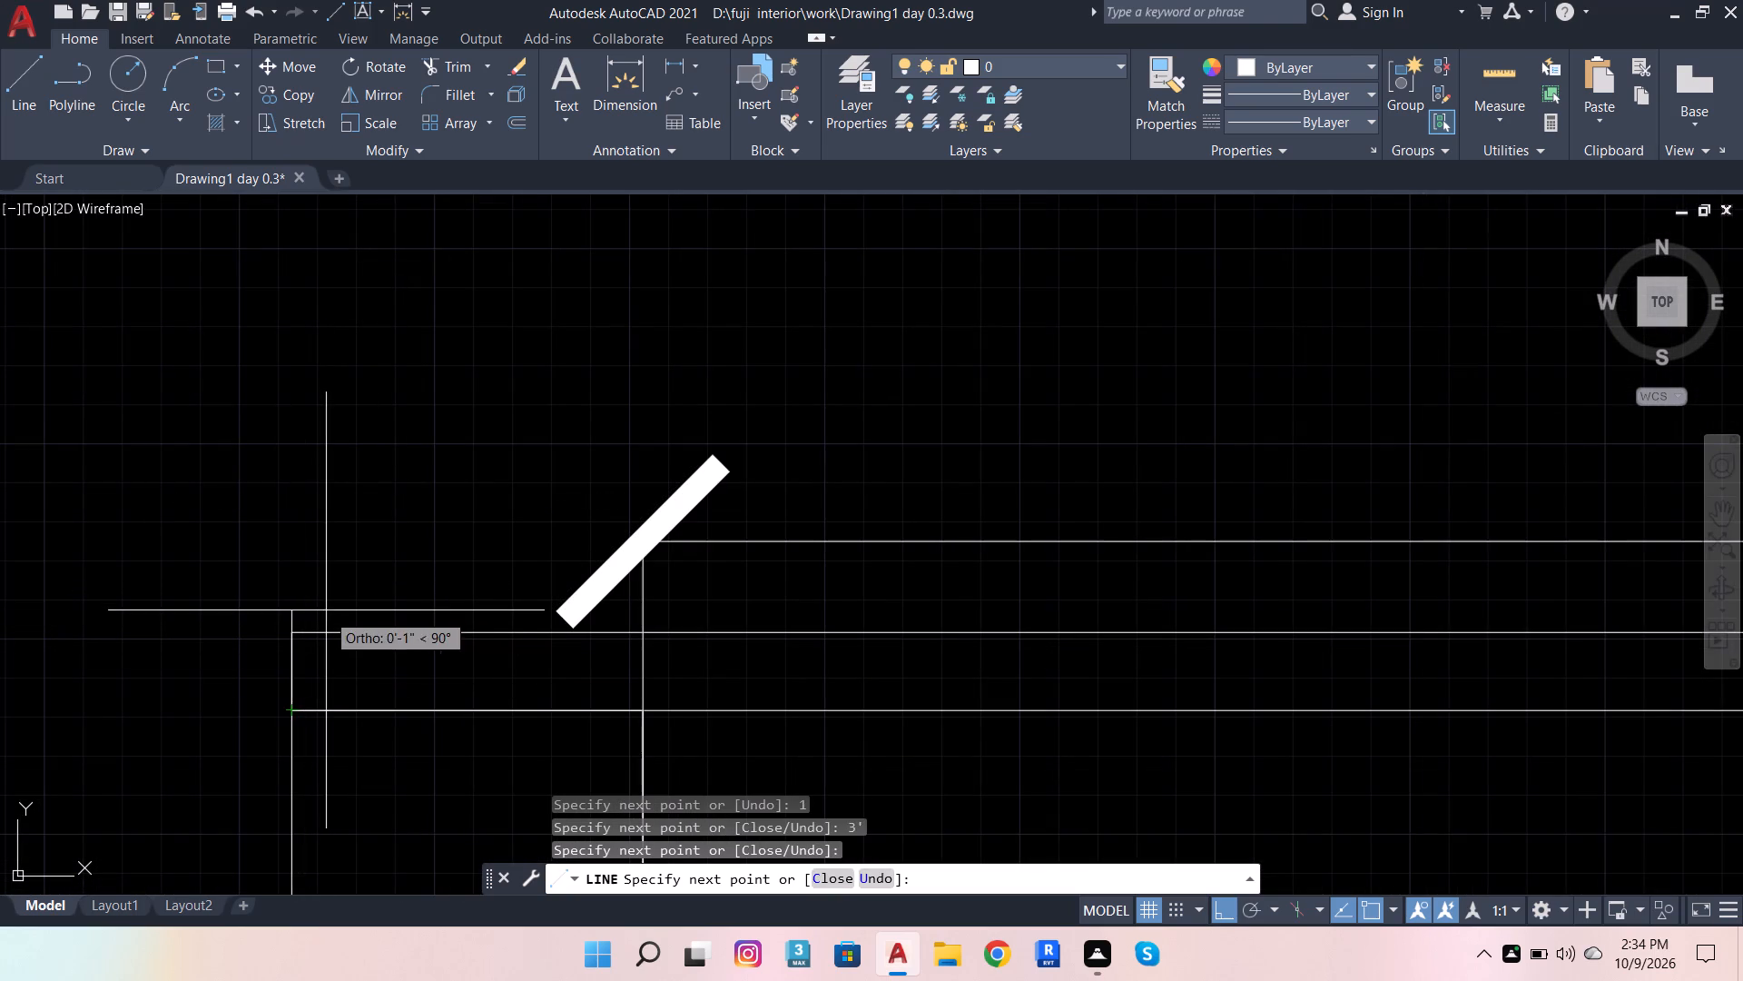
Continue the line from the leaf's starting corner north across the opening to the end of the 7'-9" wall.
scroll(332, 587, down, 7)
scroll(350, 531, up, 3)
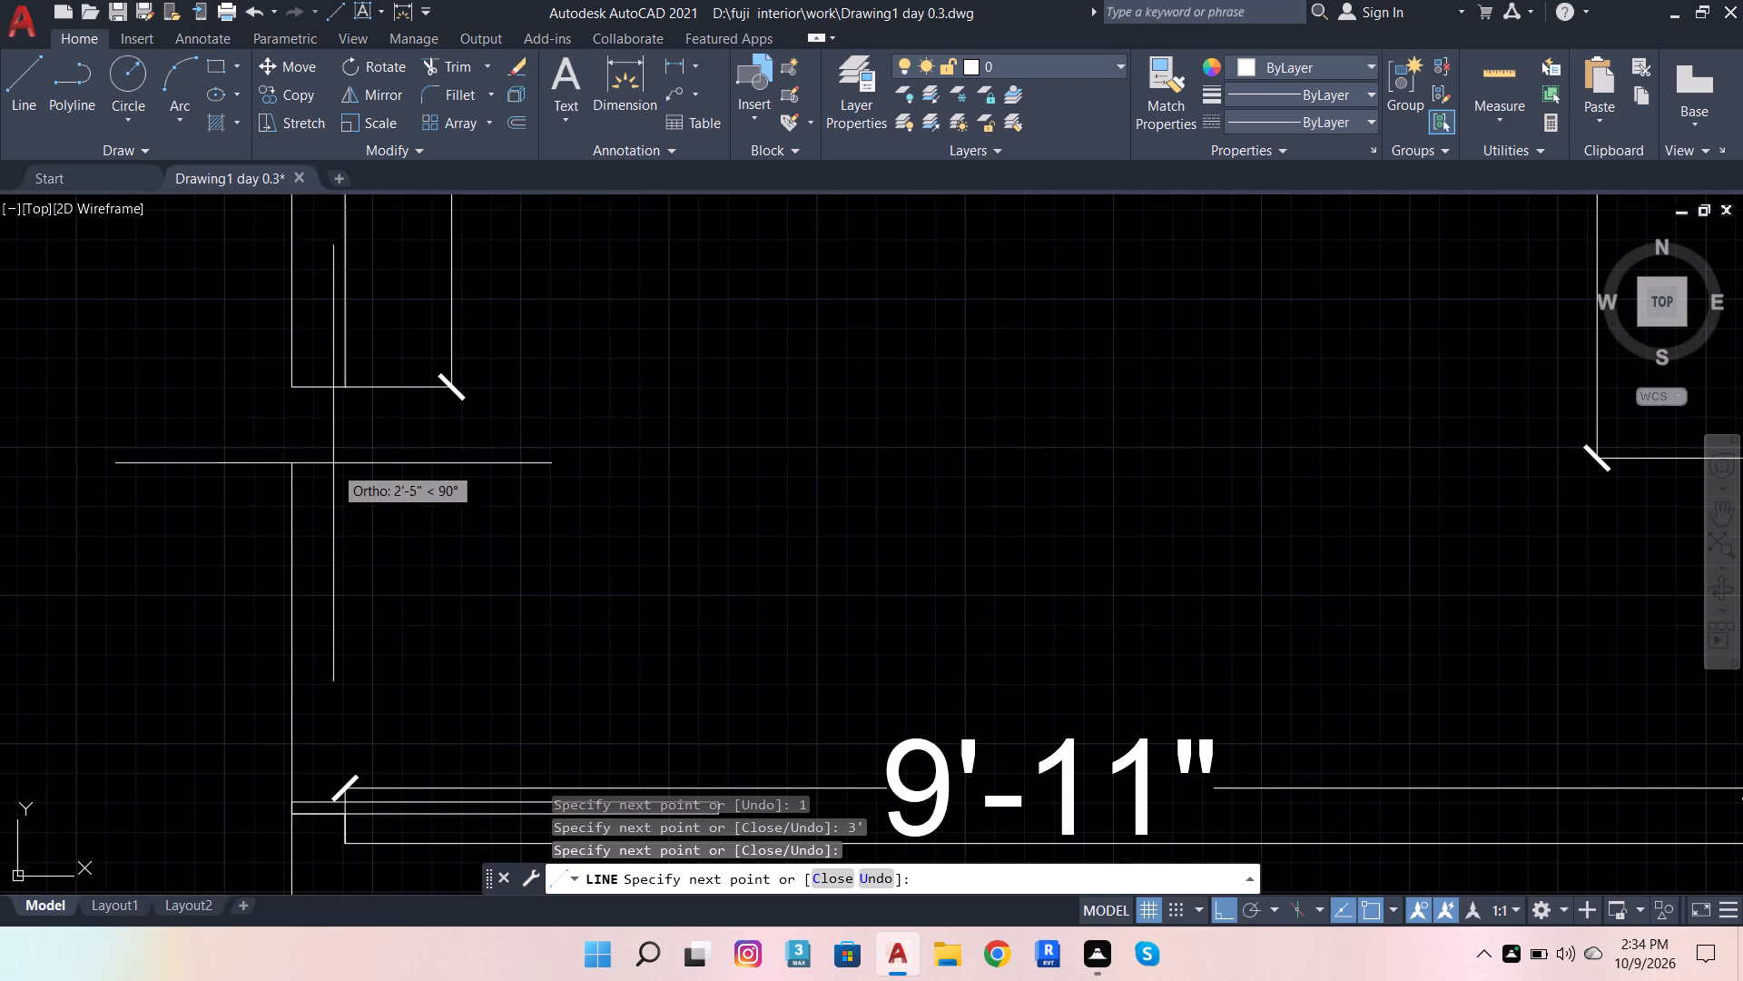
click(293, 396)
scroll(345, 540, down, 2)
key(grave)
key(Escape)
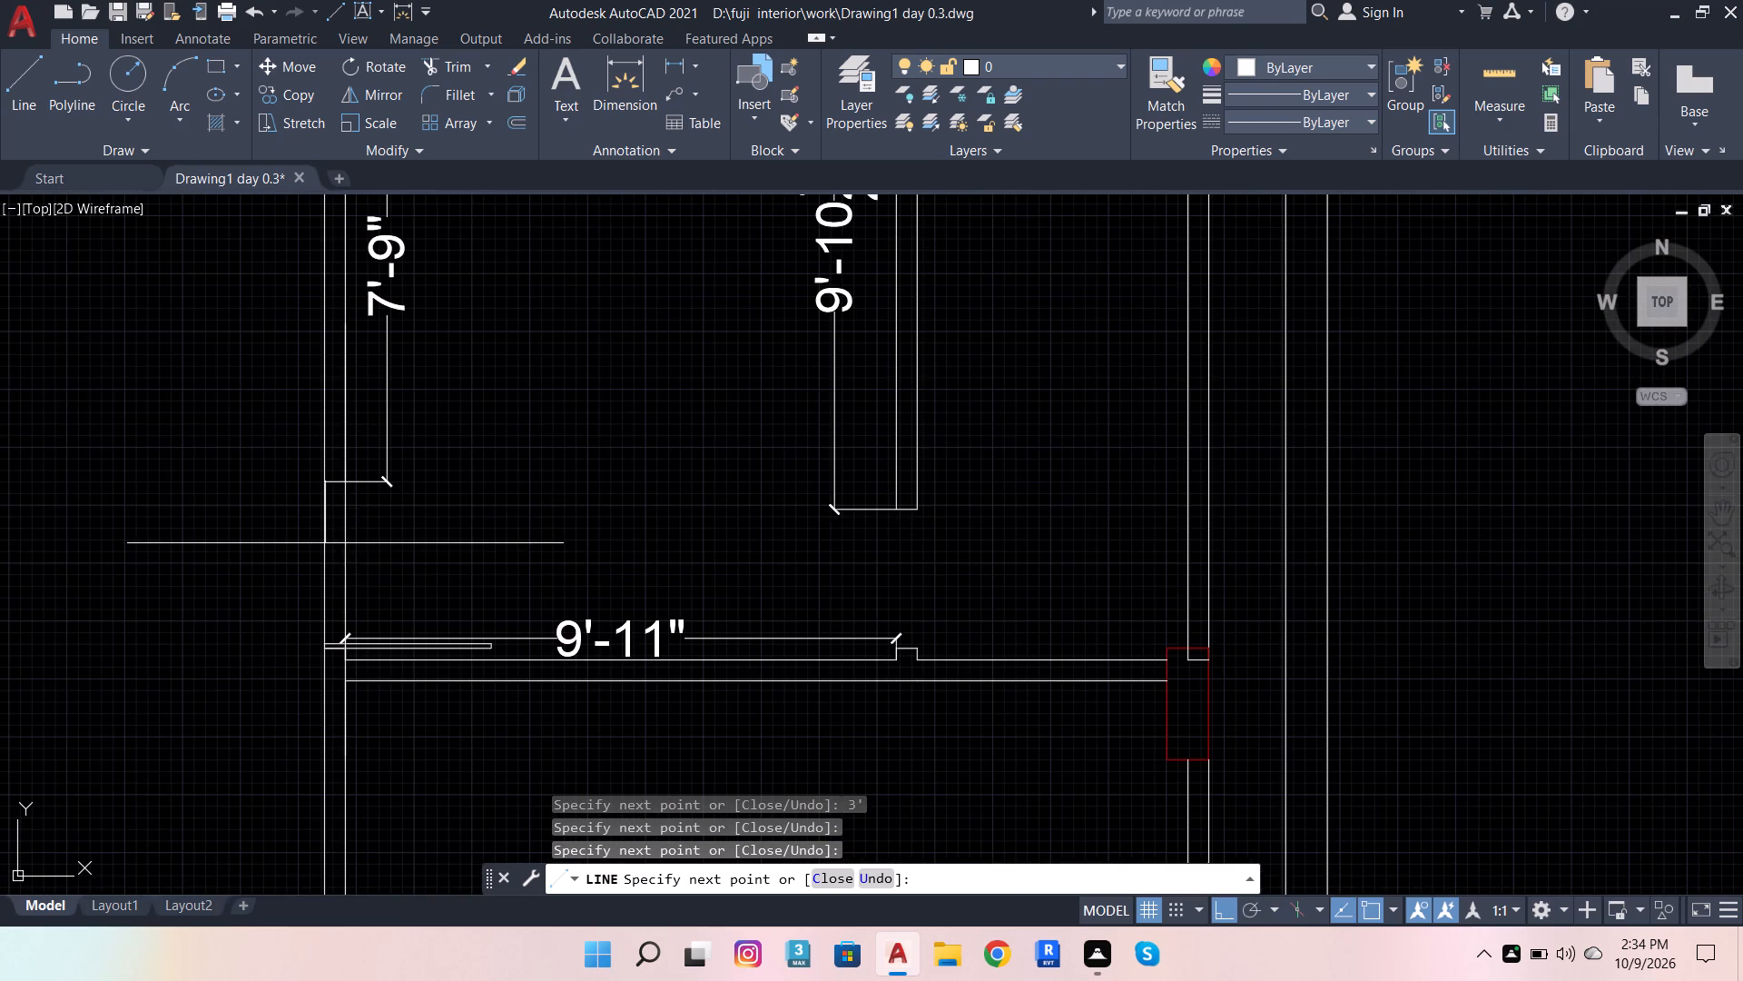
Draw a three-point swing arc from the leaf's free end through the 7'-9" wall's outer end corner, ending west of the opening.
click(178, 73)
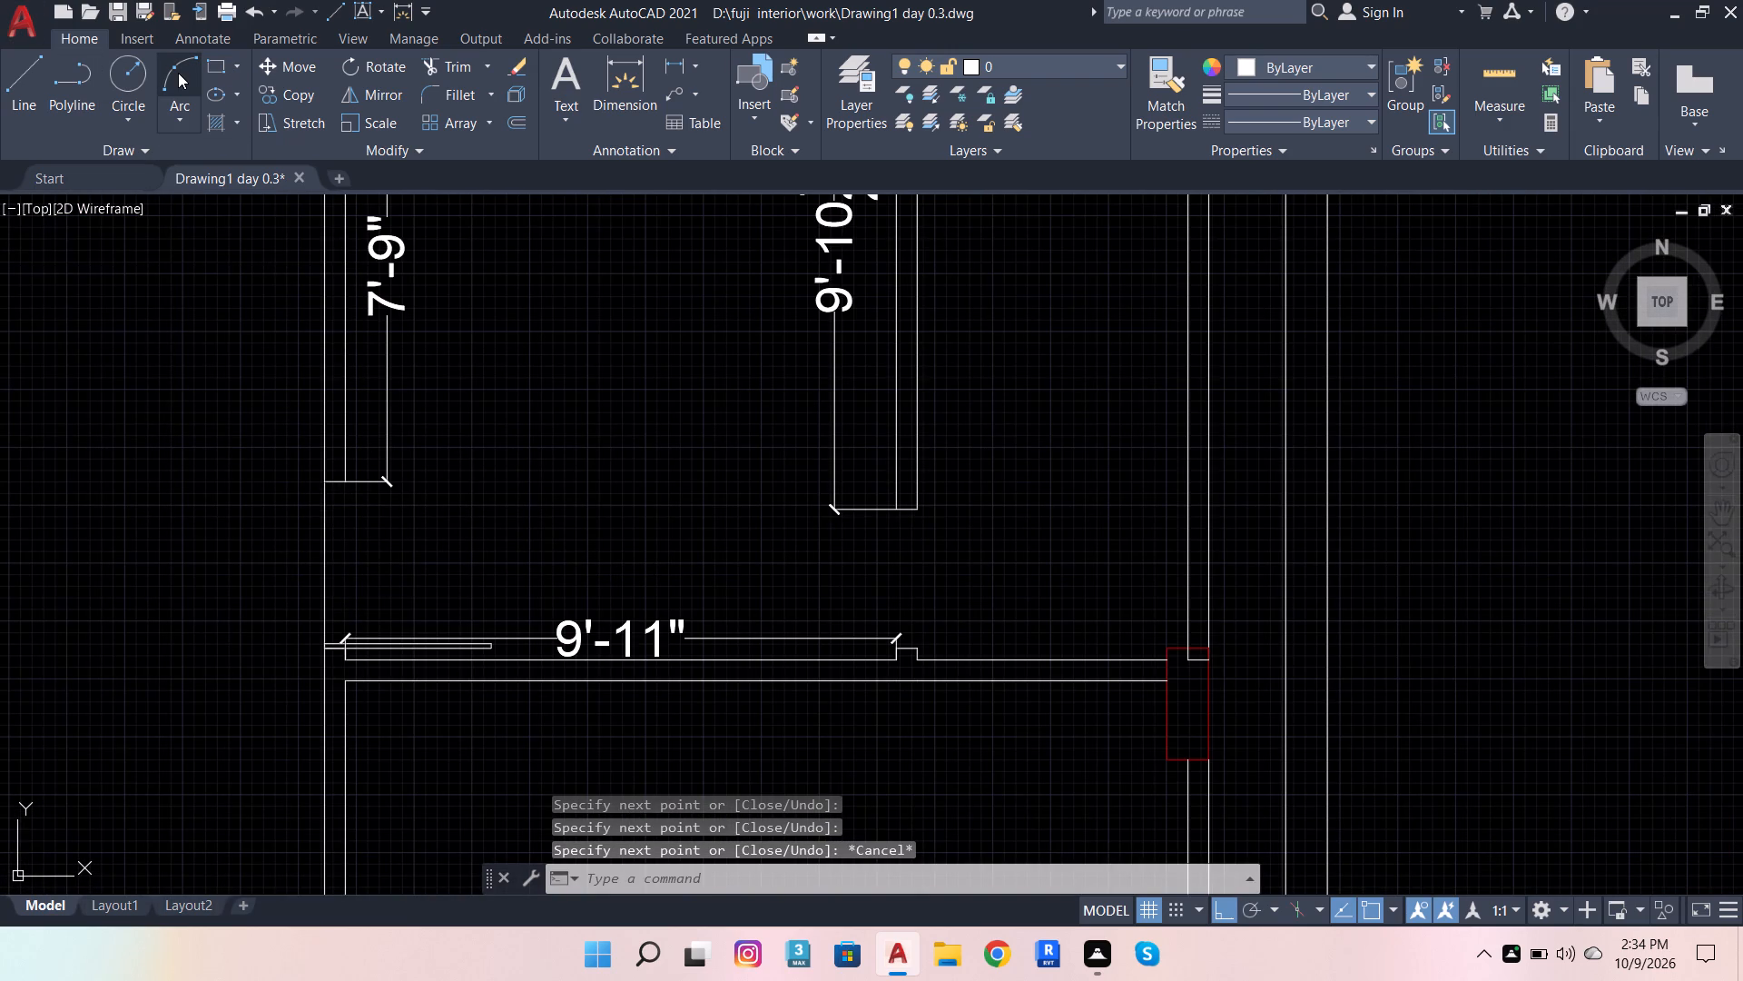
scroll(490, 635, up, 3)
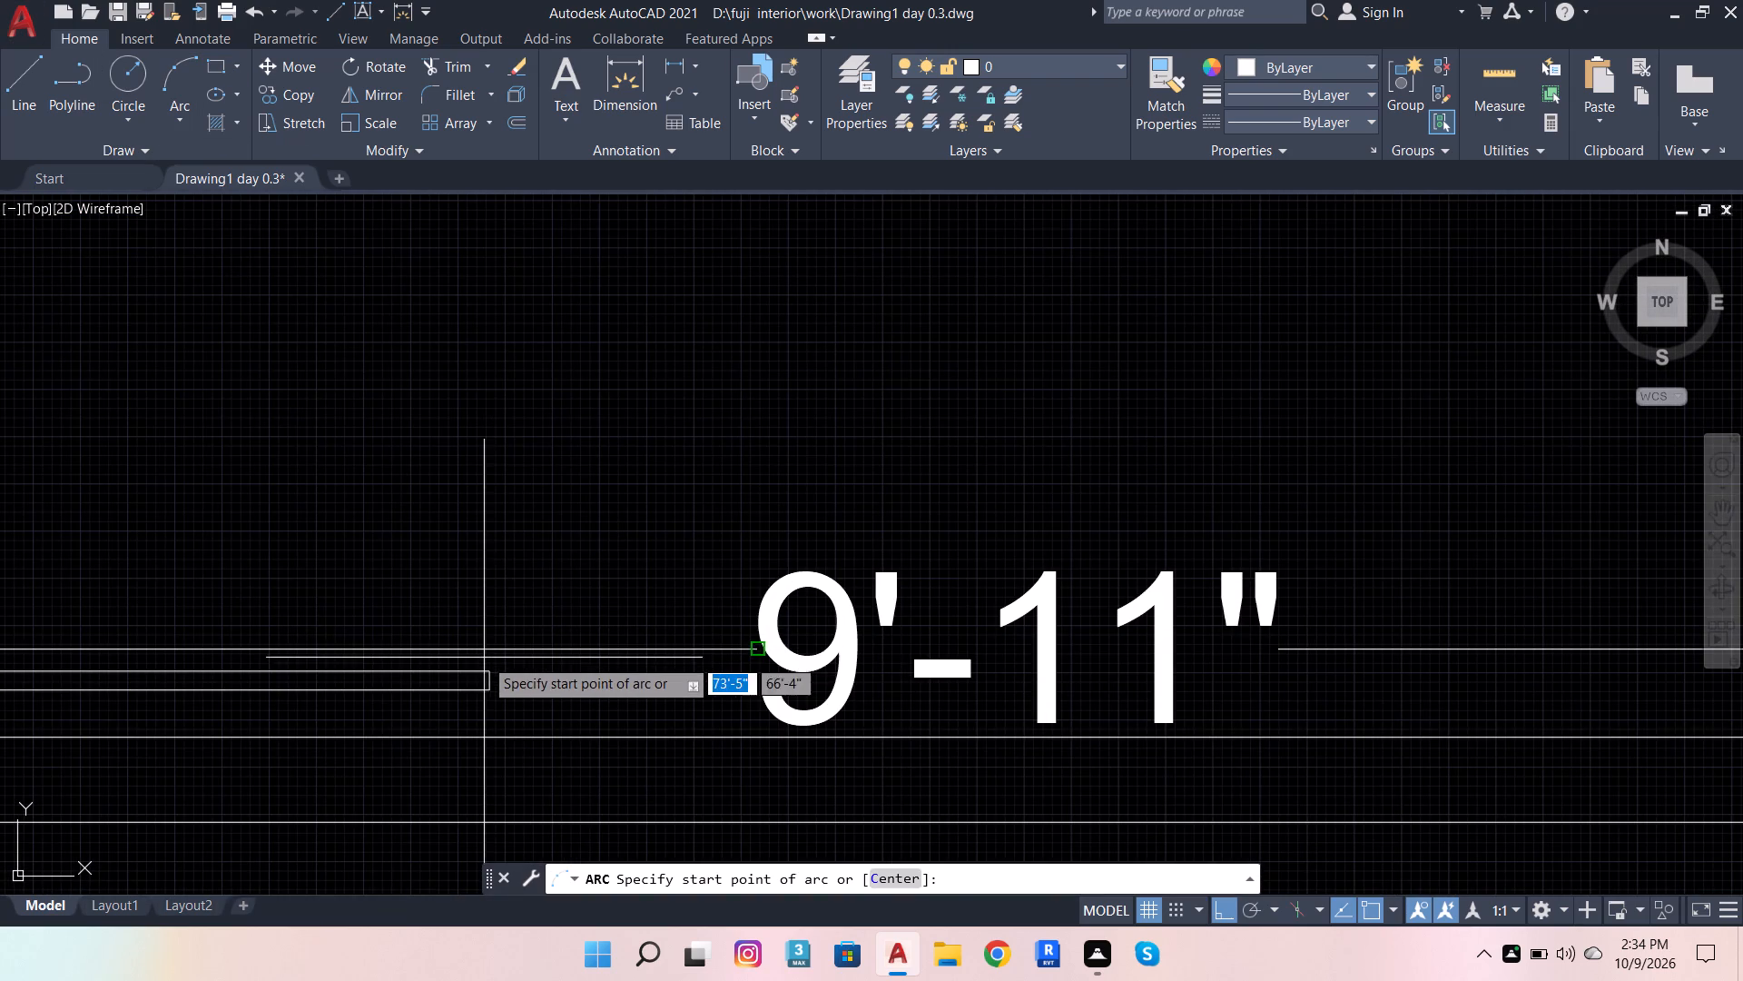
click(484, 669)
scroll(623, 609, down, 5)
scroll(566, 564, up, 1)
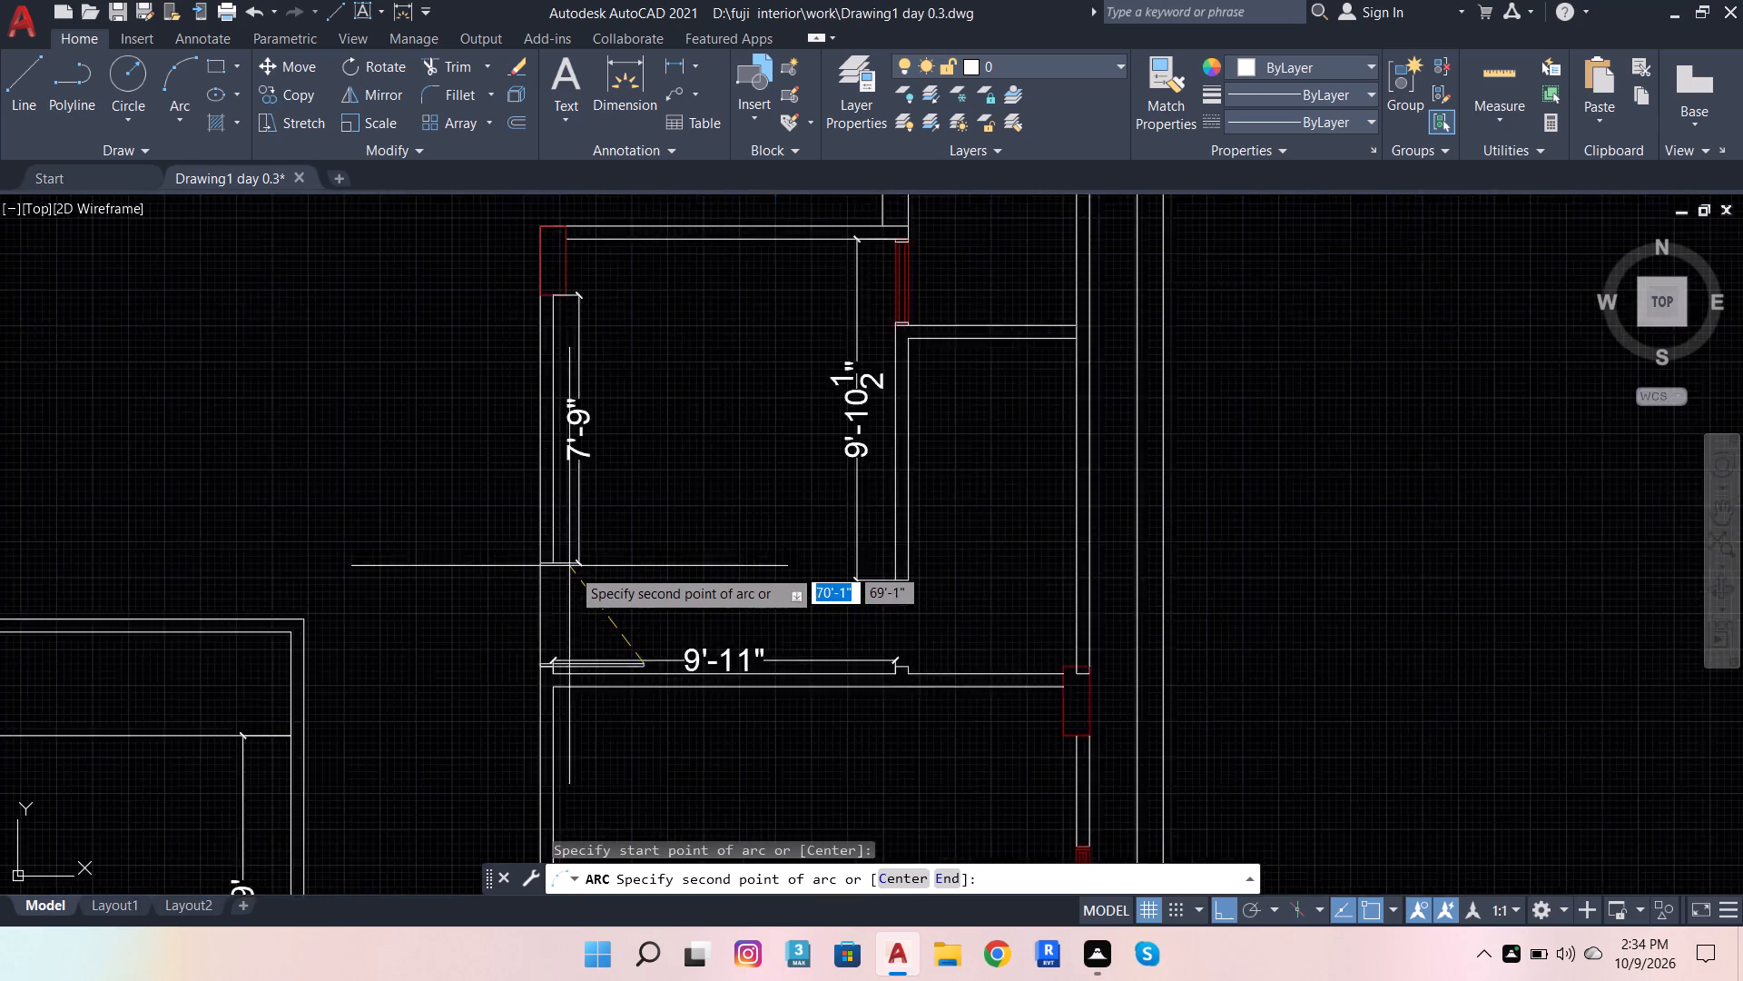
scroll(571, 568, up, 3)
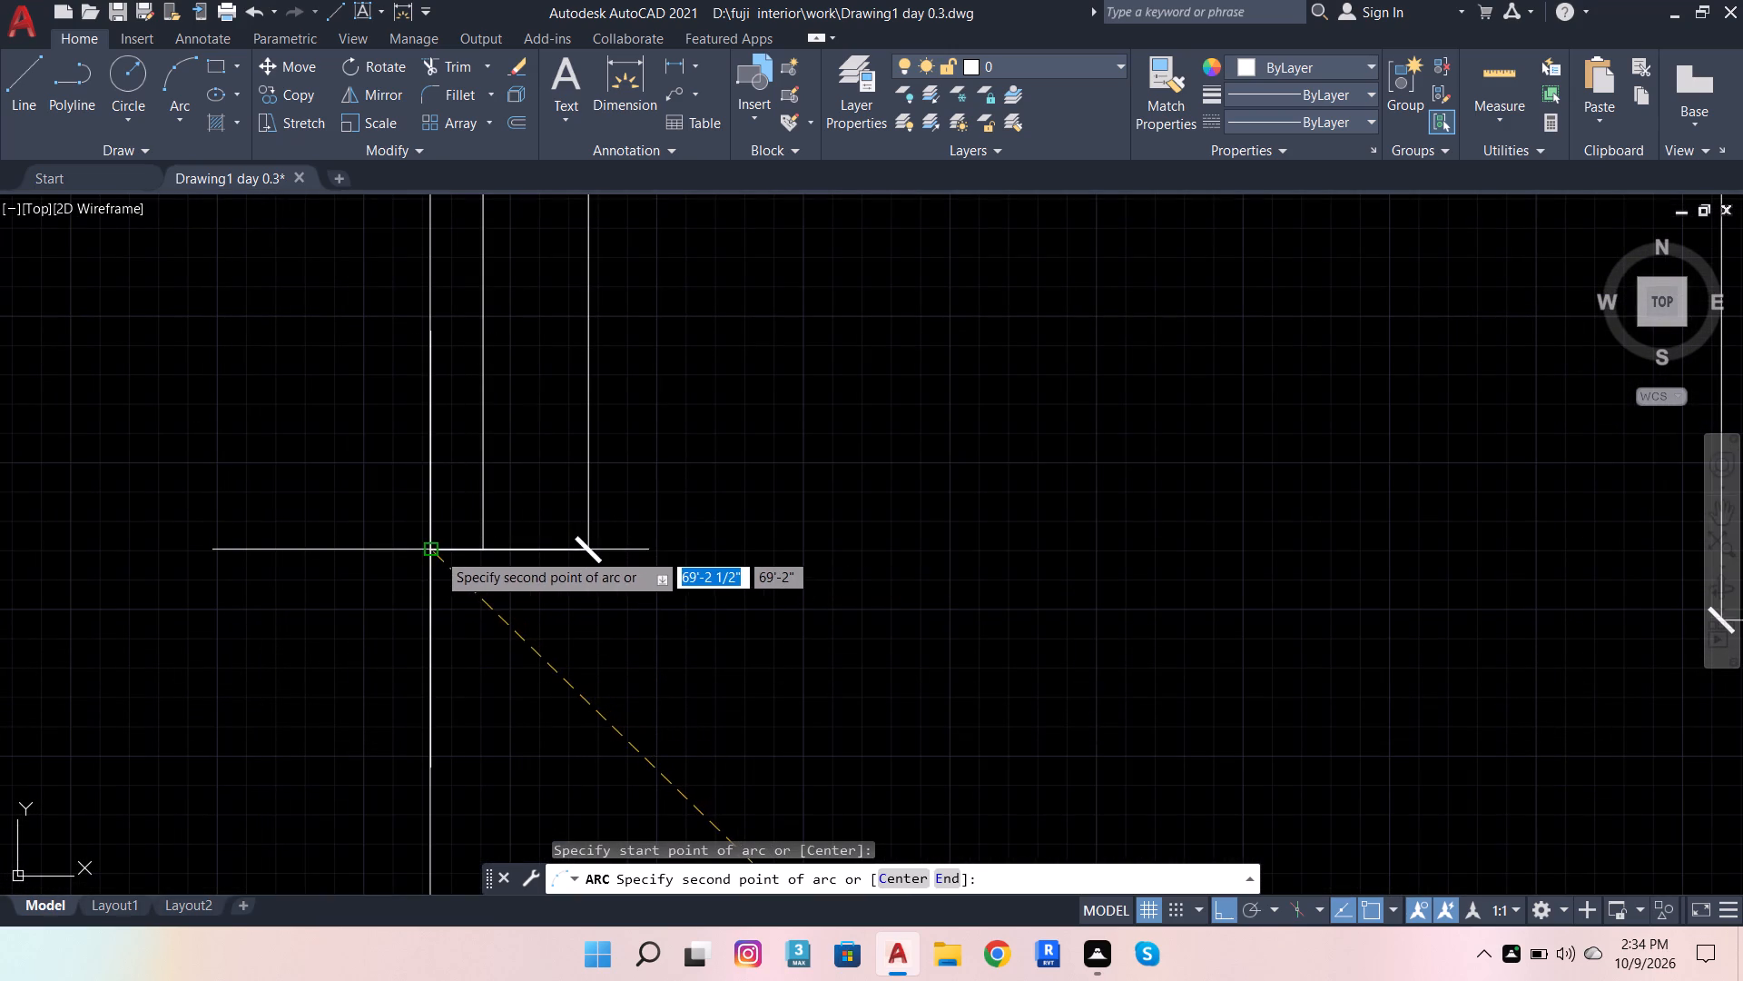
click(432, 551)
scroll(632, 435, down, 6)
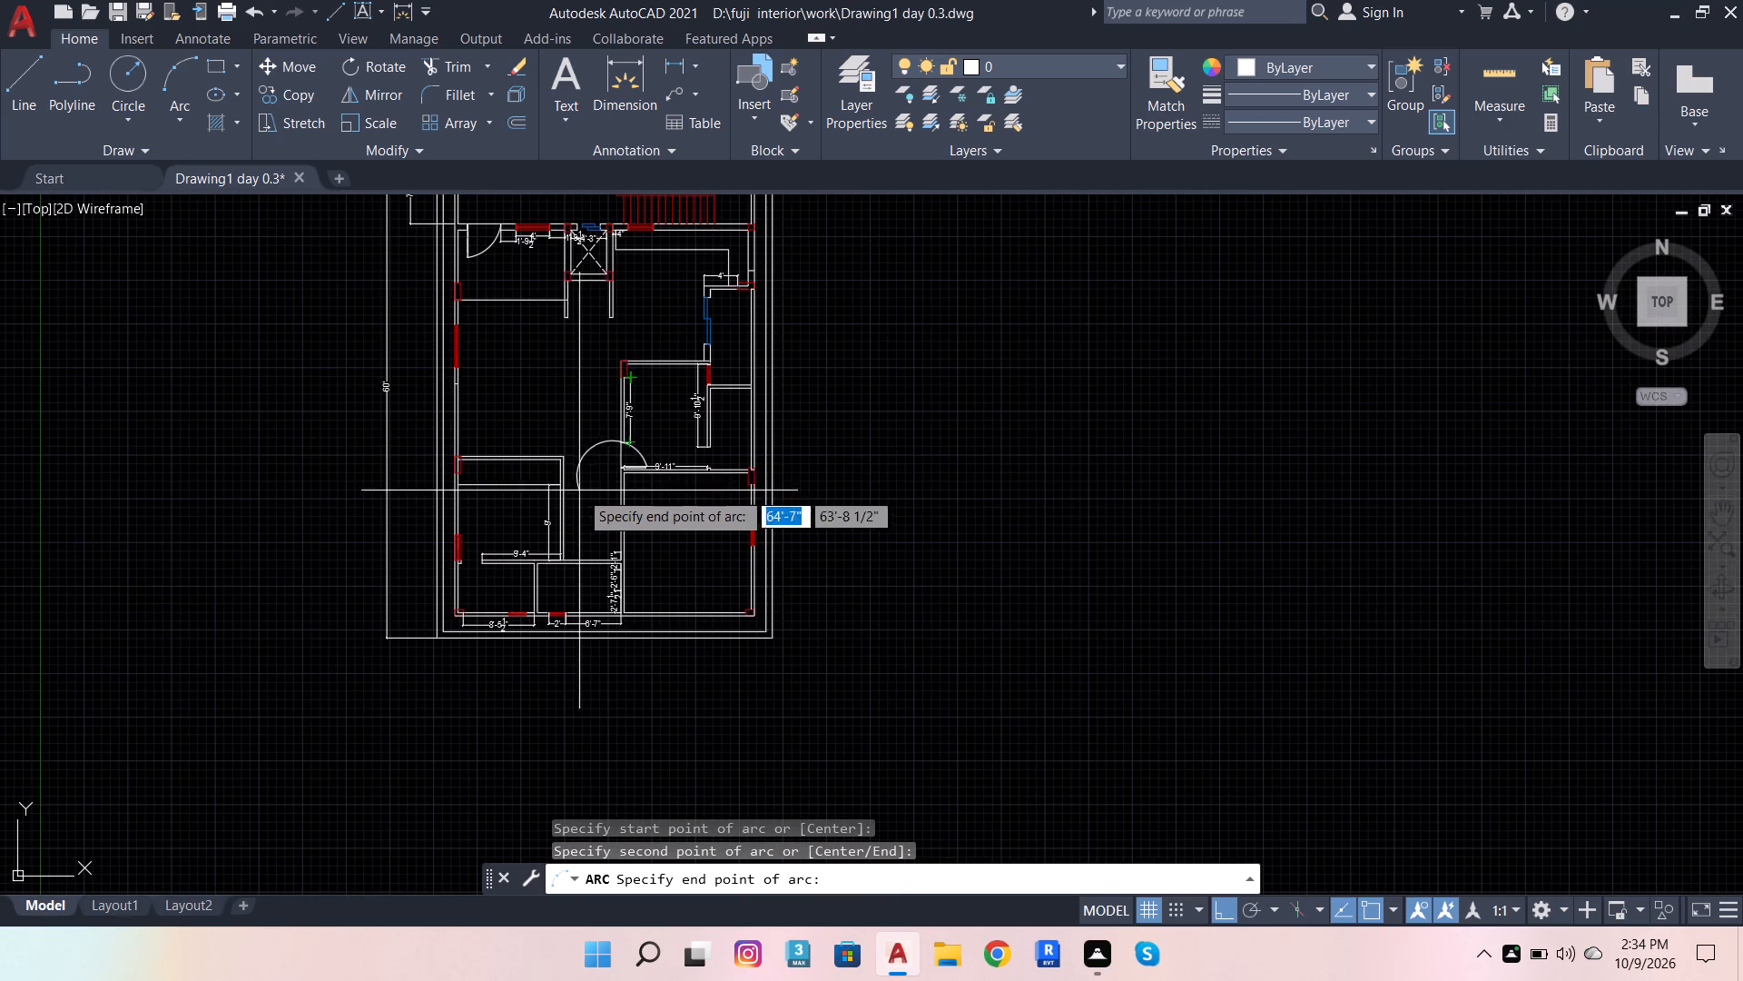
scroll(572, 473, up, 4)
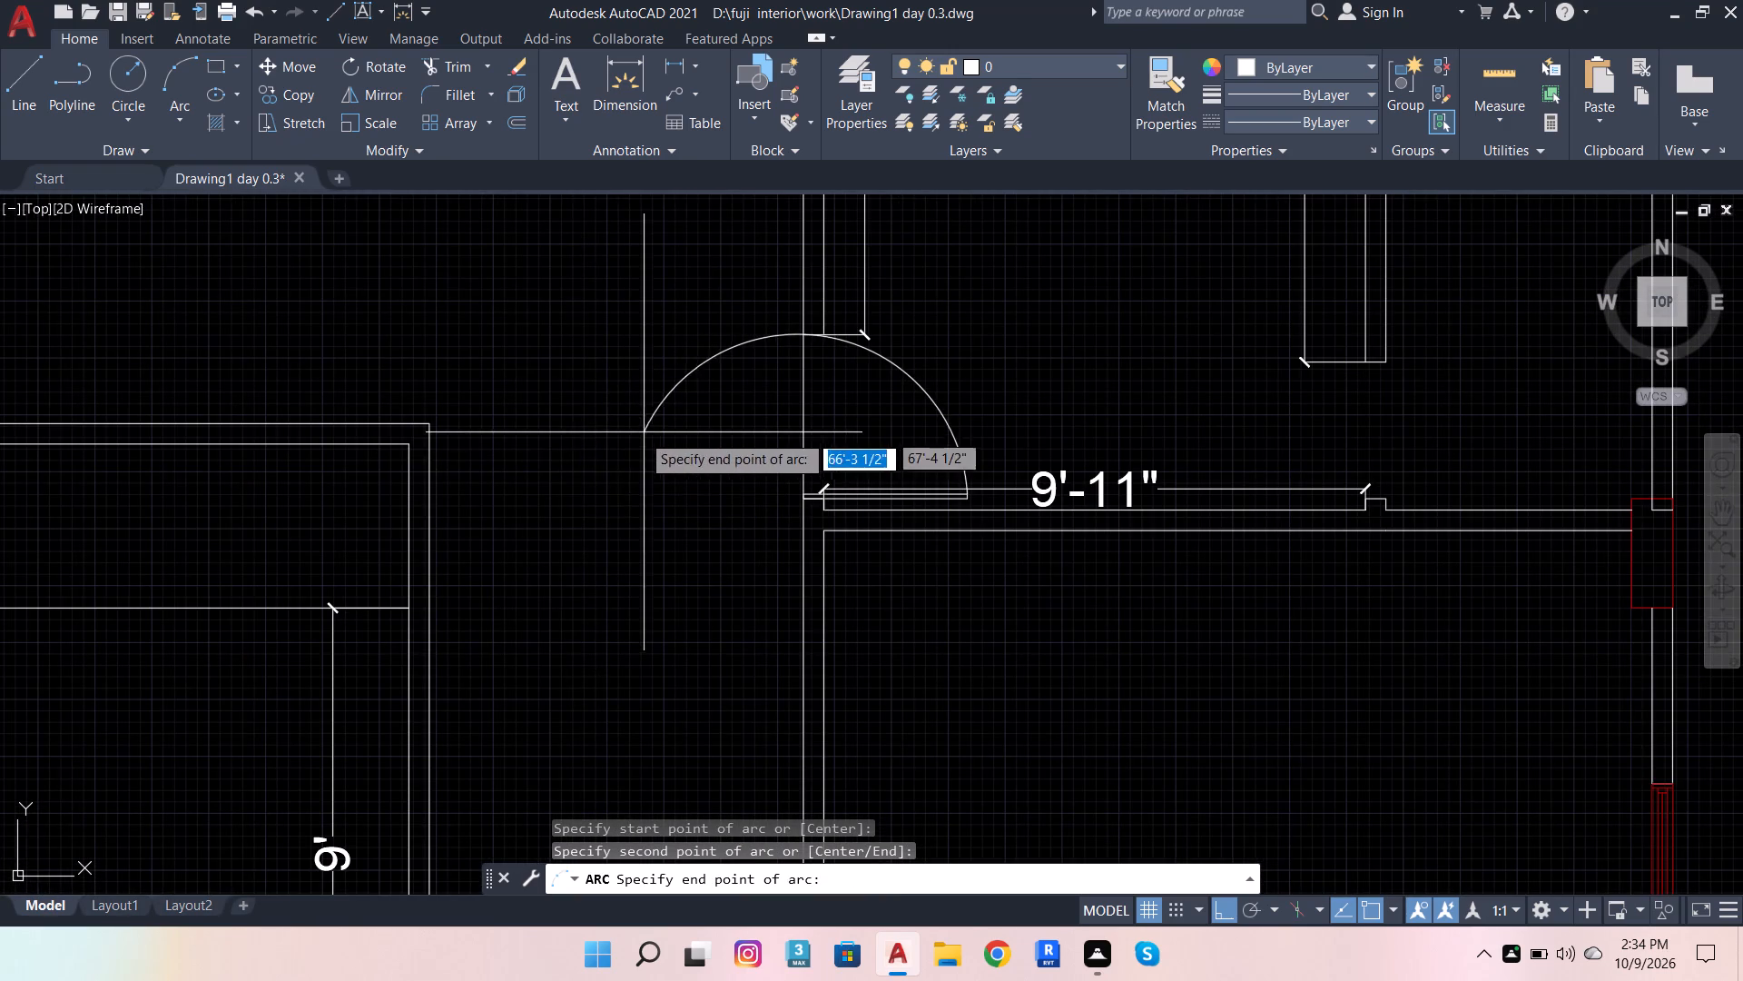
click(599, 468)
Trim off the part of the swing arc that extends west of the opening line.
click(452, 71)
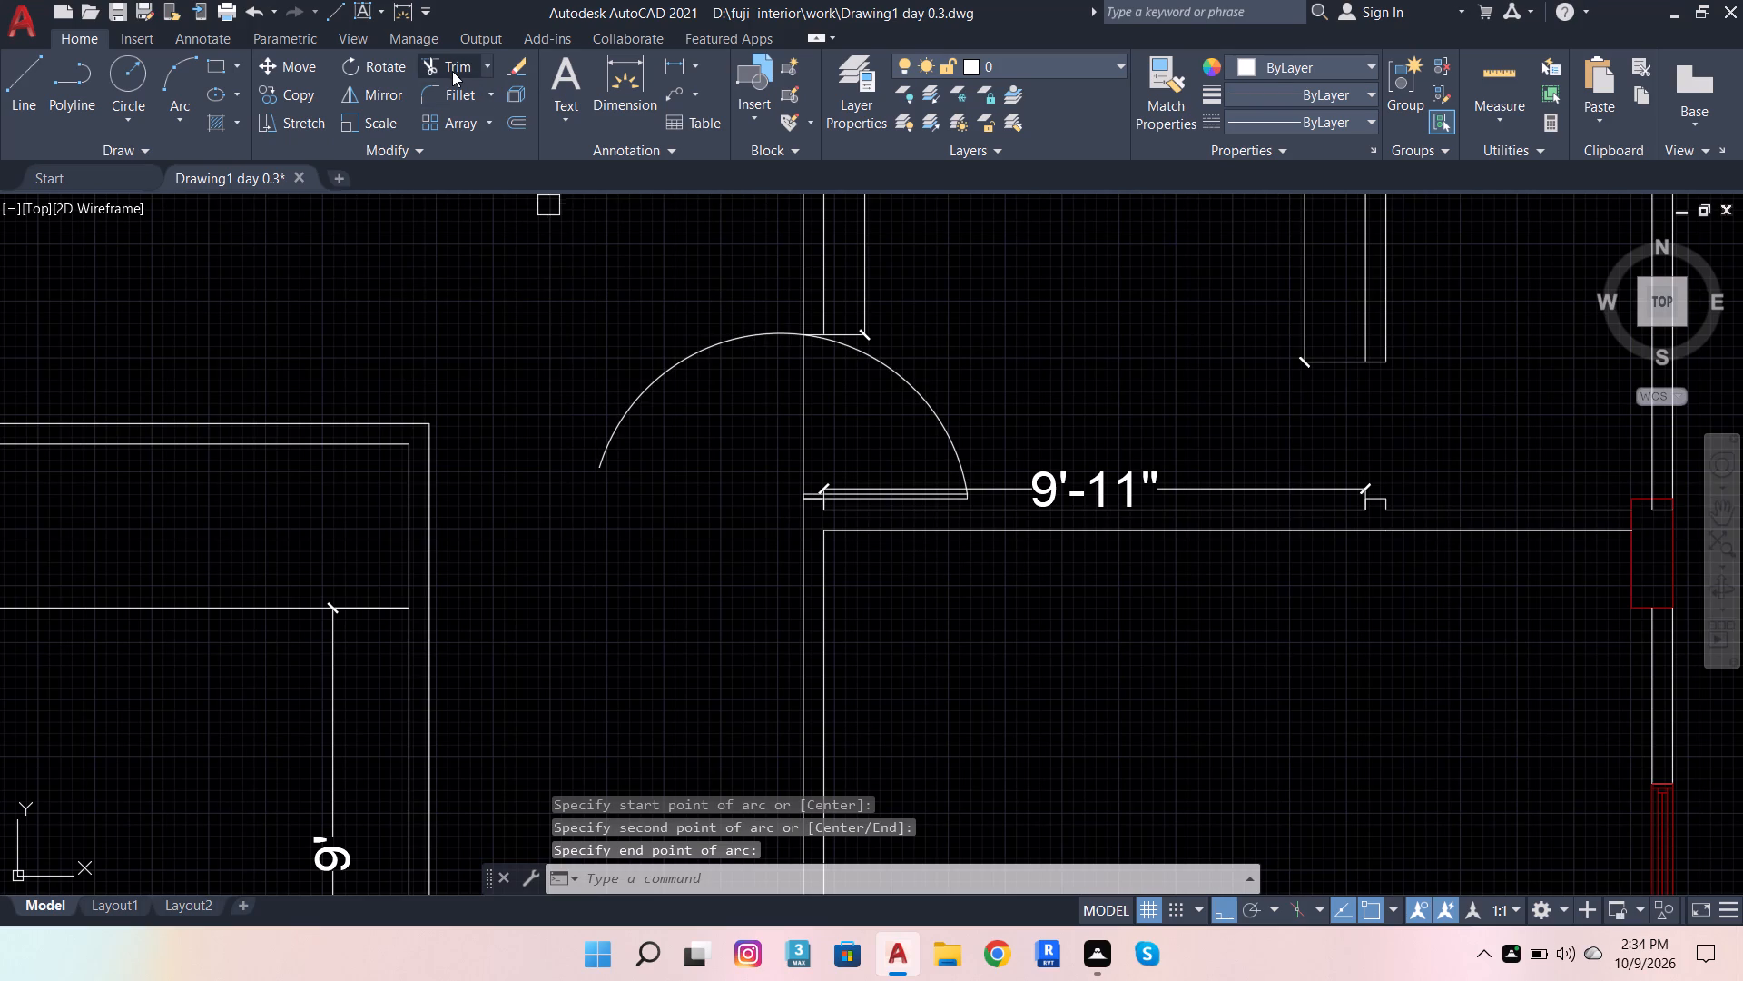
click(659, 397)
scroll(631, 336, down, 3)
key(Escape)
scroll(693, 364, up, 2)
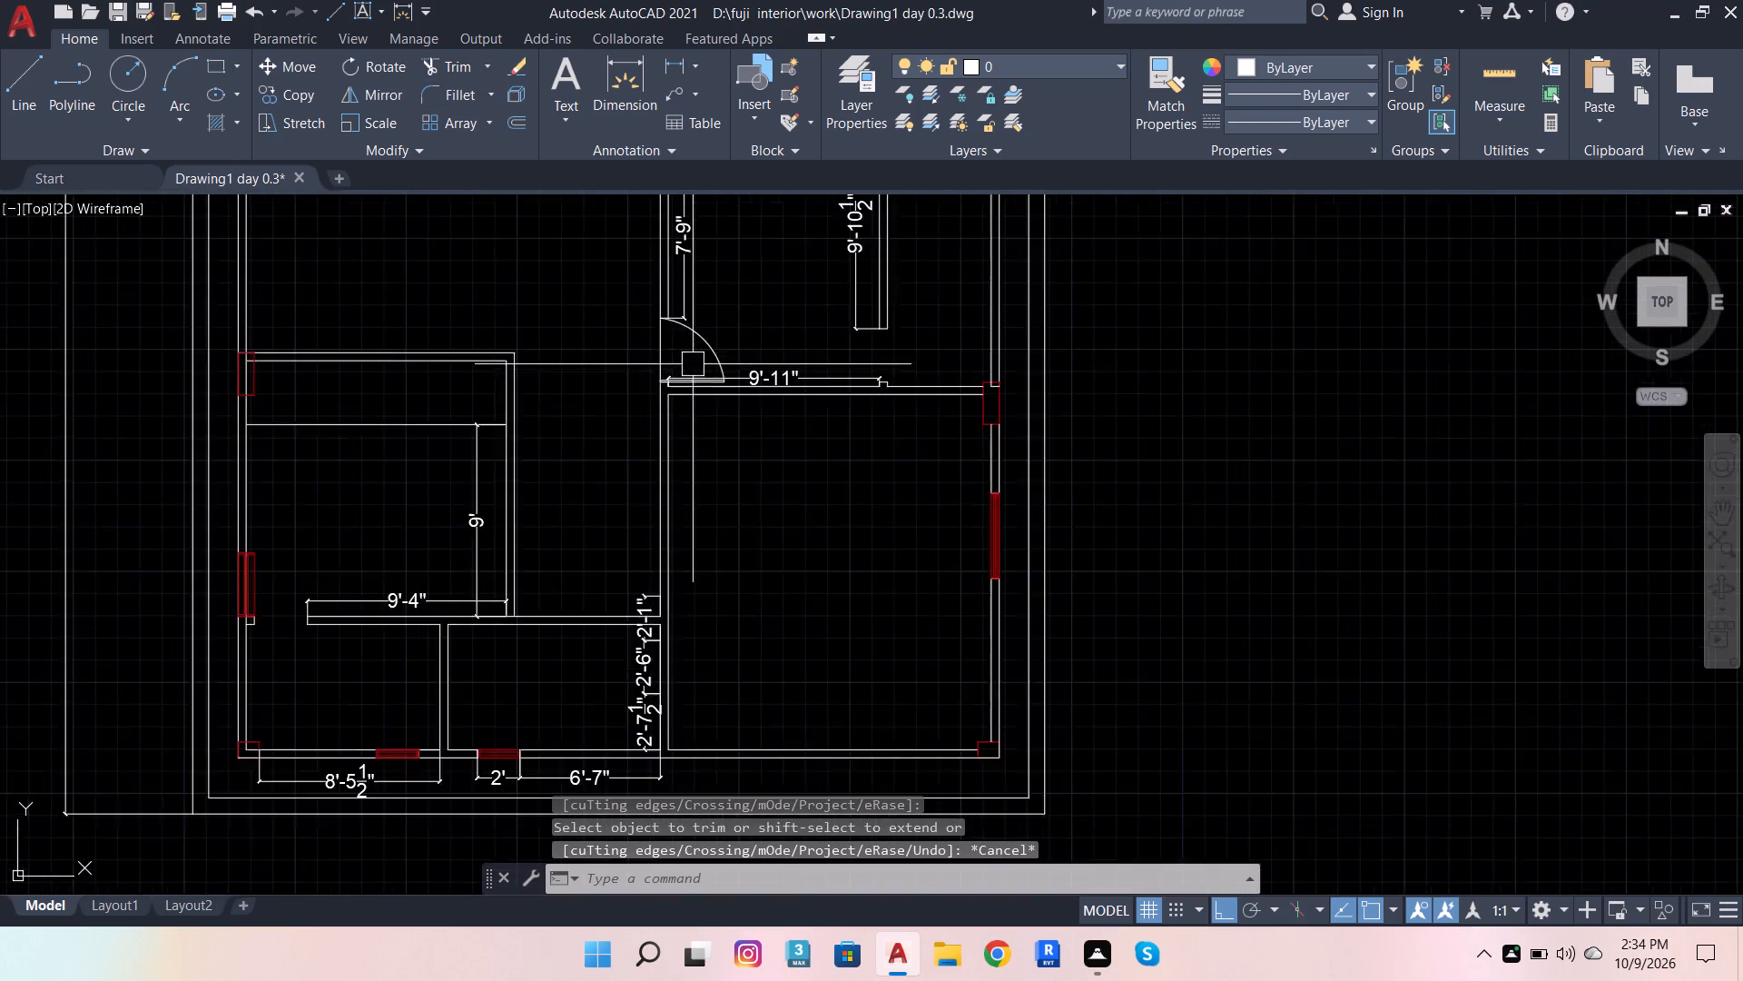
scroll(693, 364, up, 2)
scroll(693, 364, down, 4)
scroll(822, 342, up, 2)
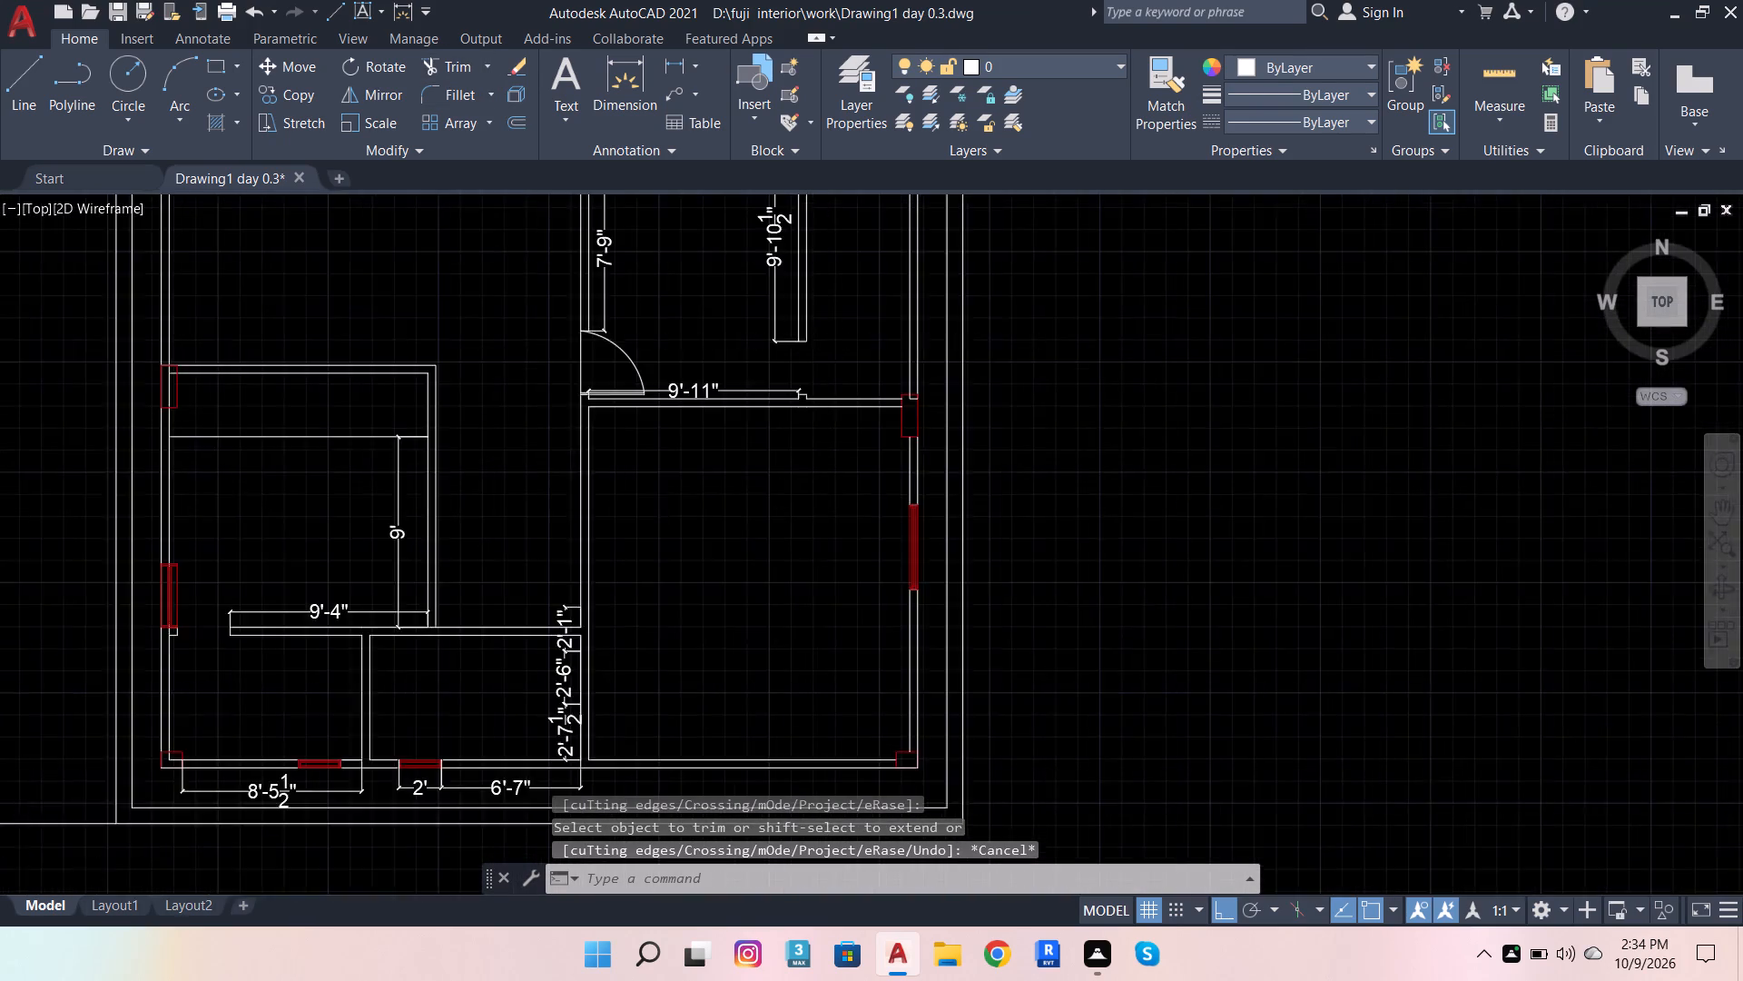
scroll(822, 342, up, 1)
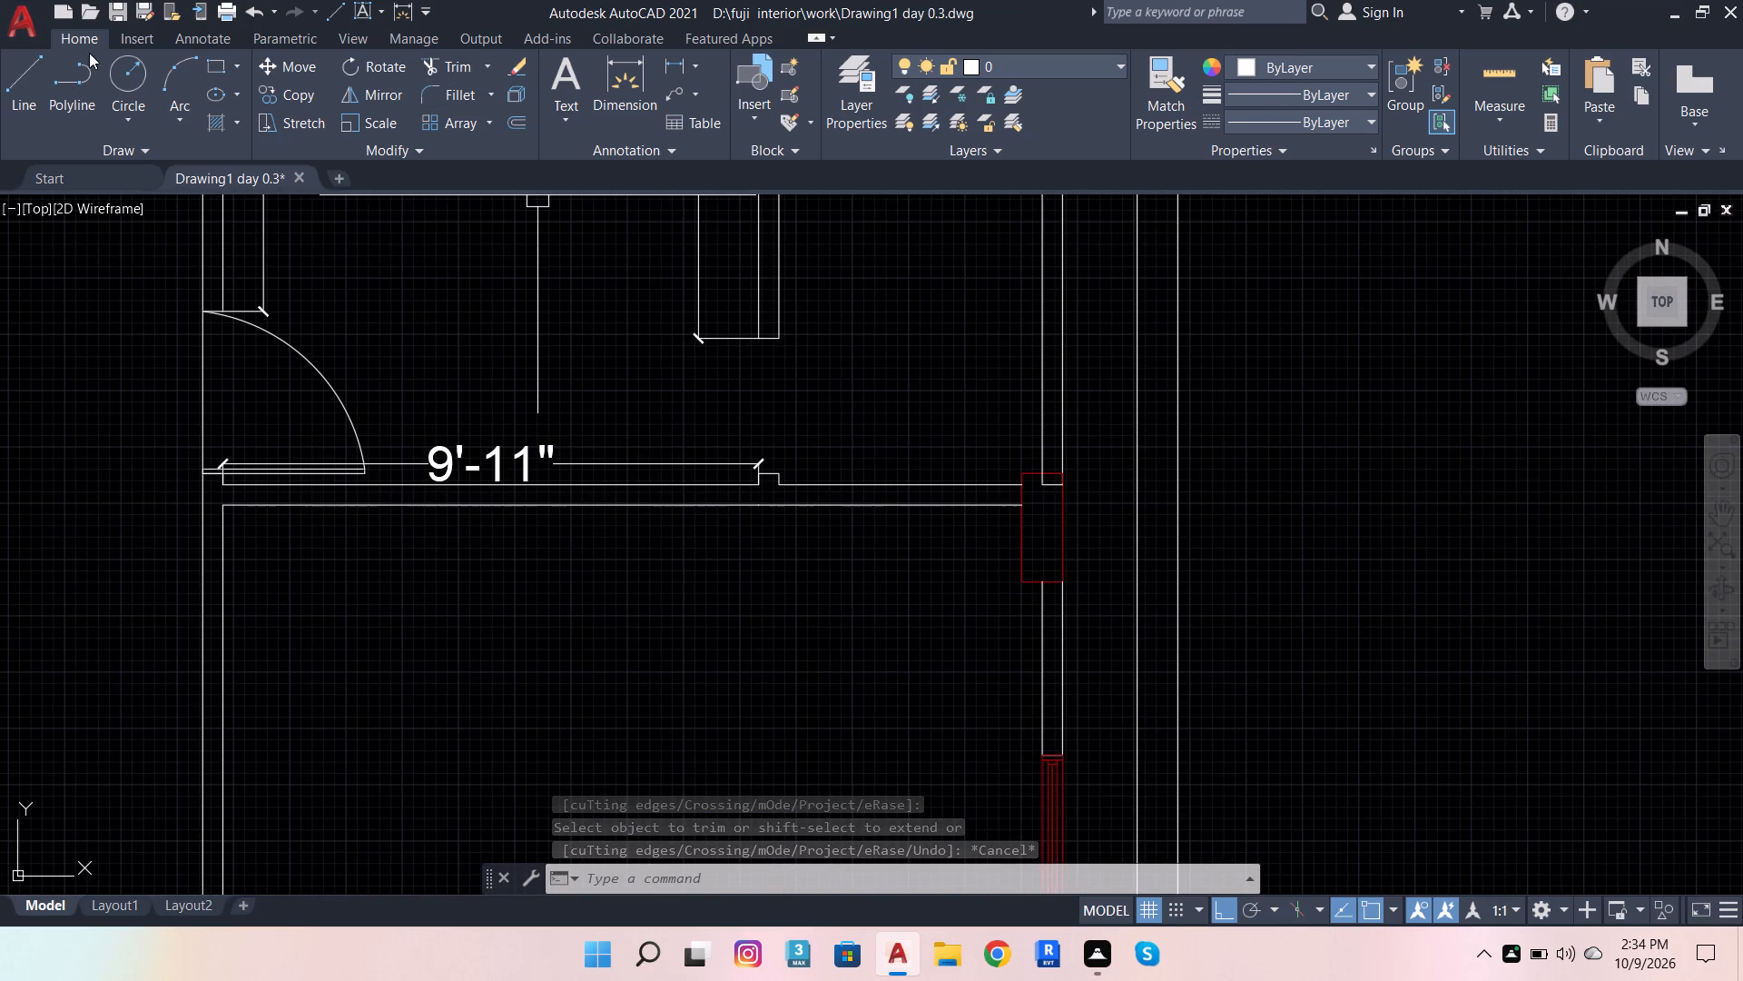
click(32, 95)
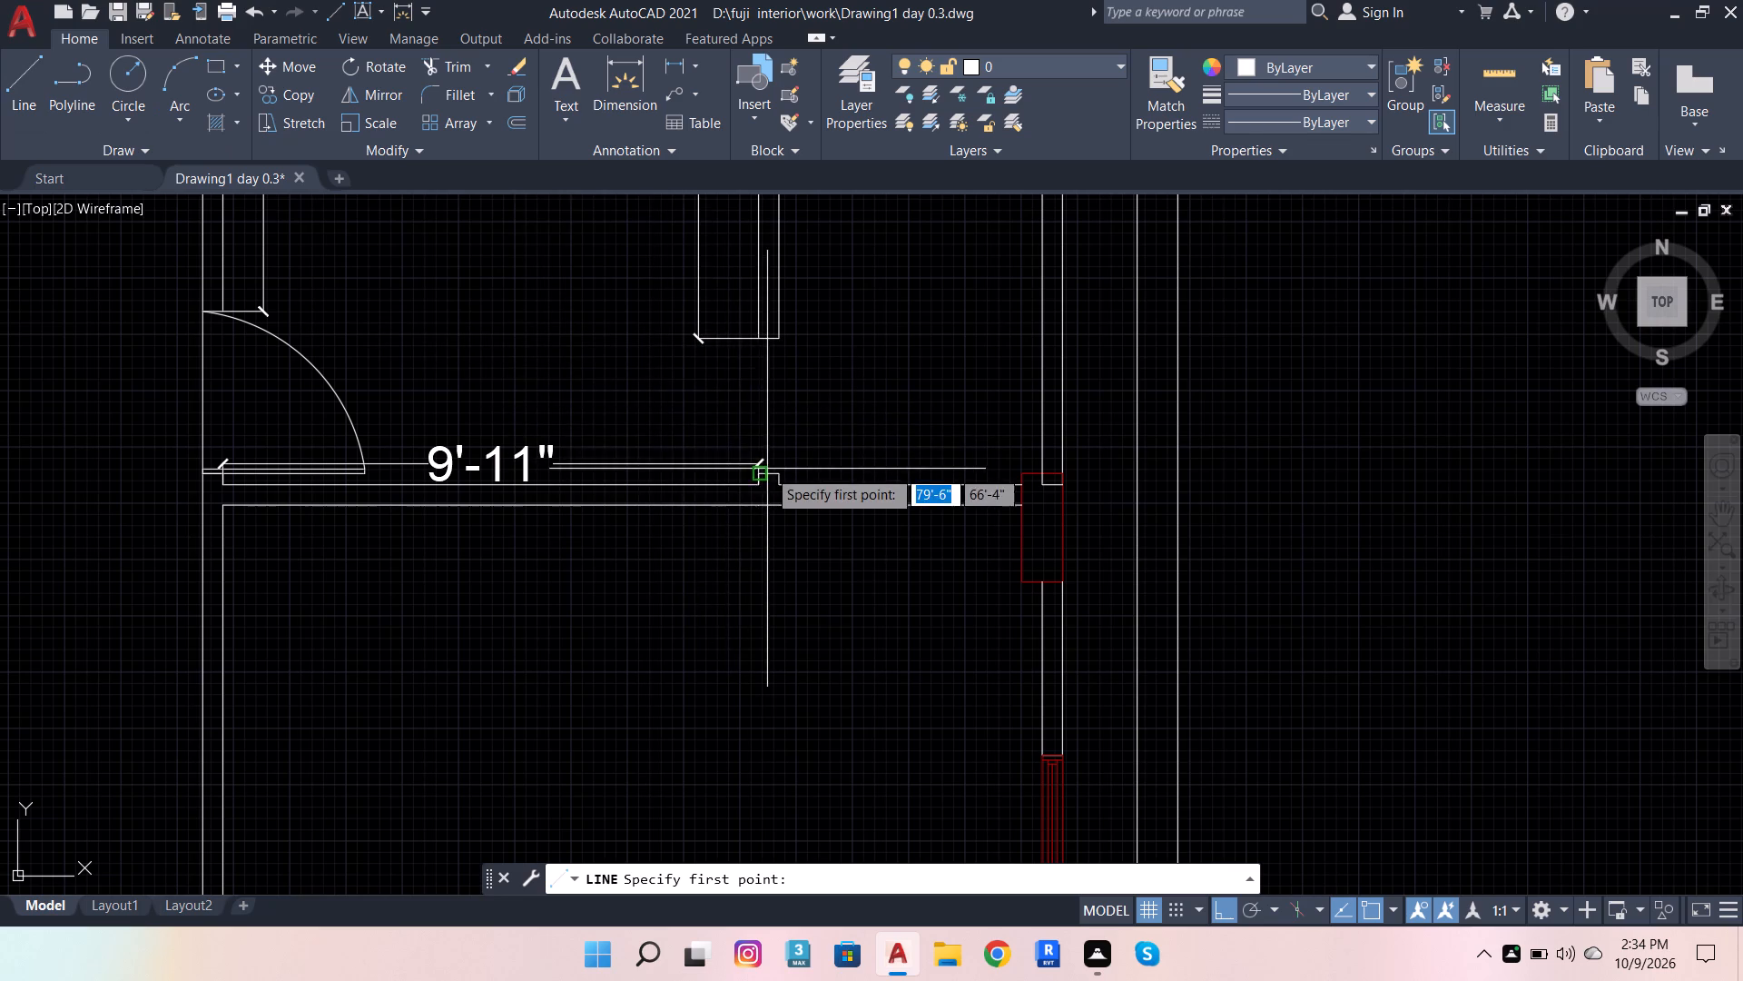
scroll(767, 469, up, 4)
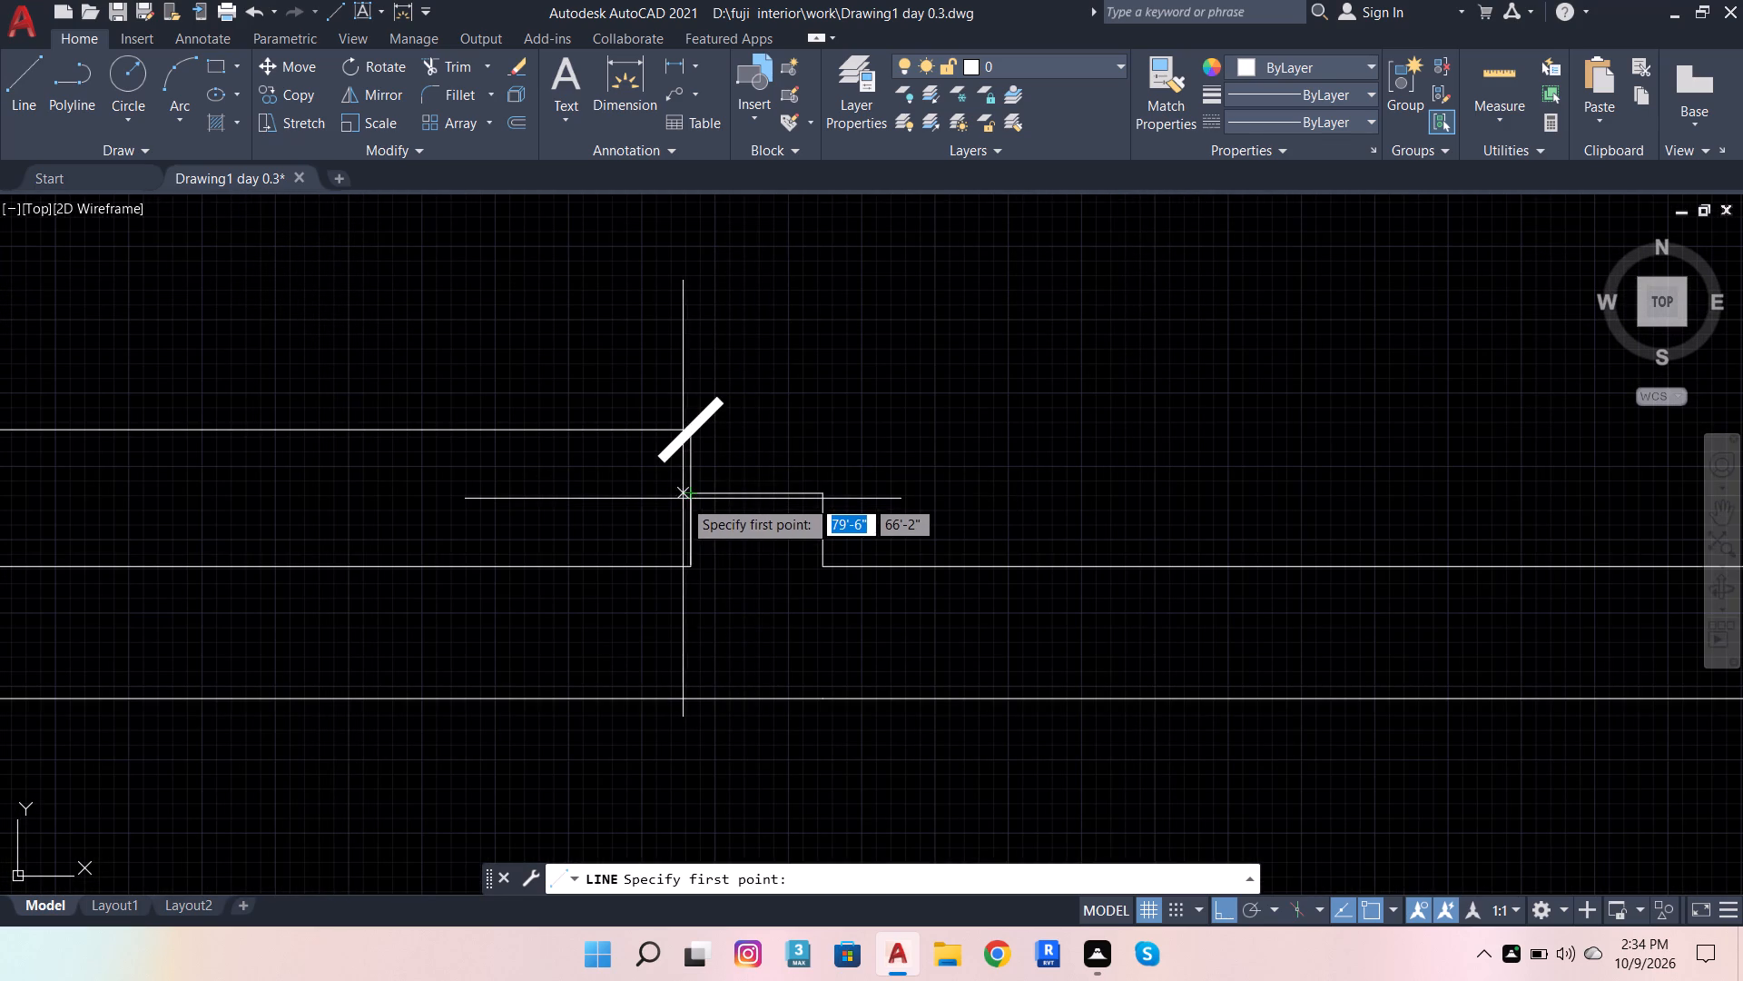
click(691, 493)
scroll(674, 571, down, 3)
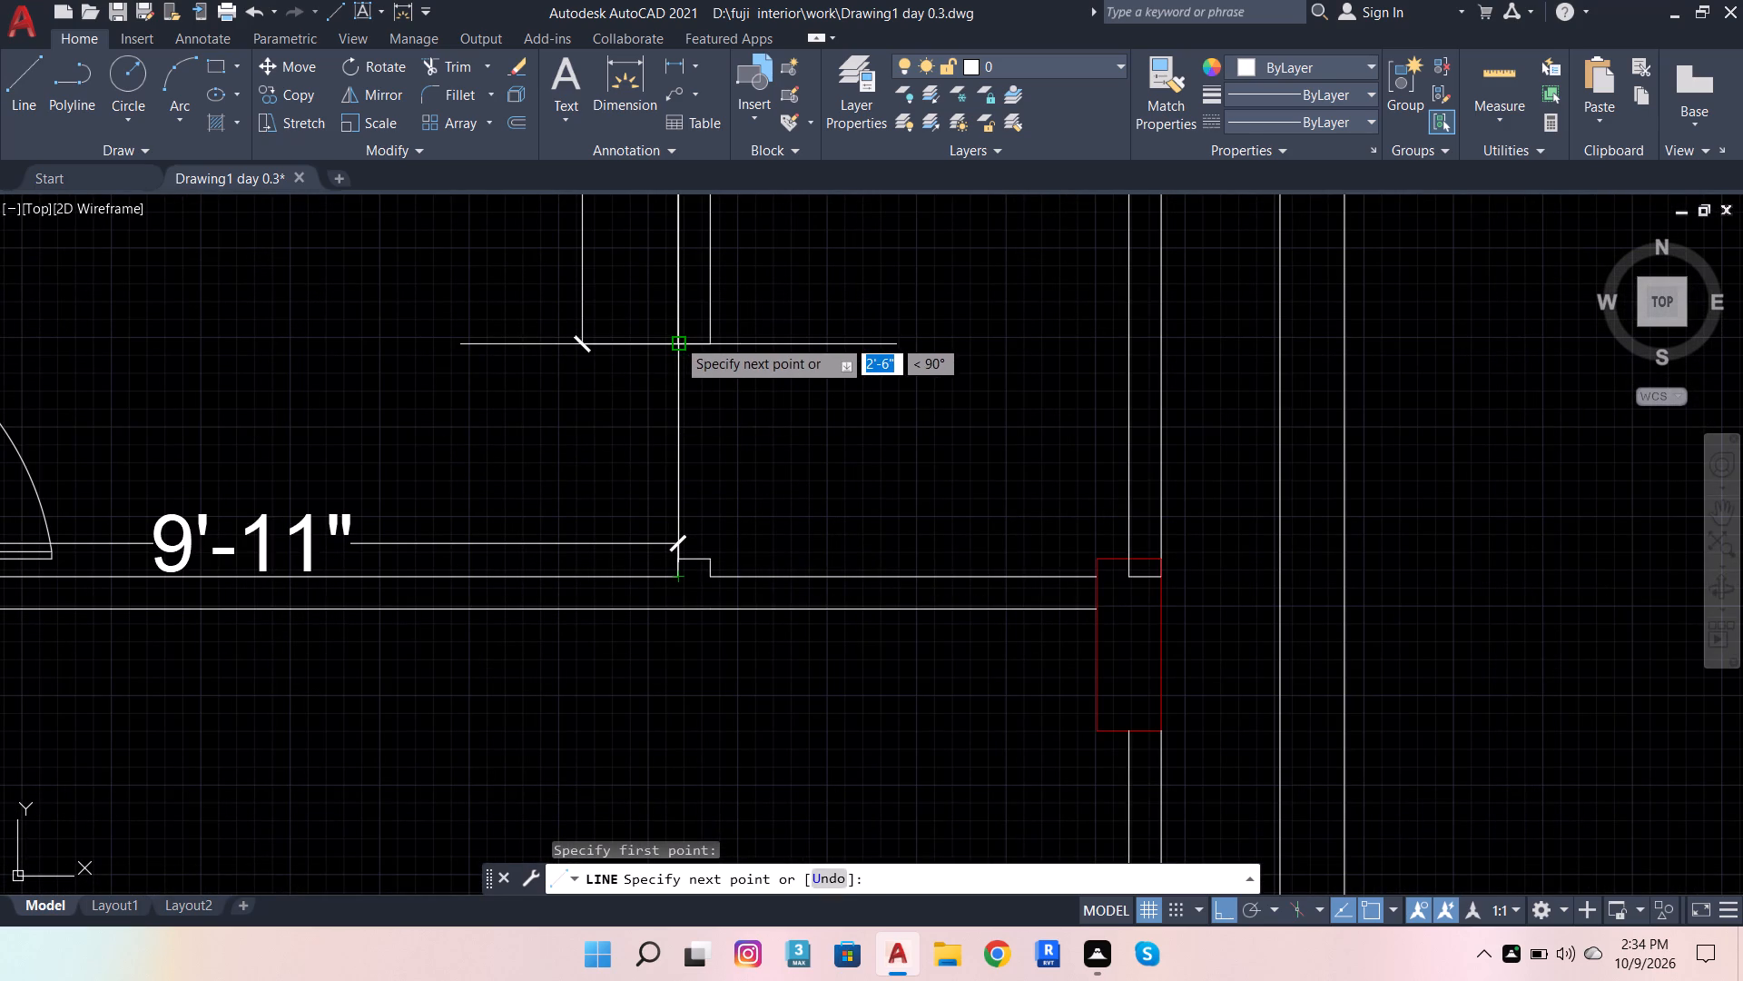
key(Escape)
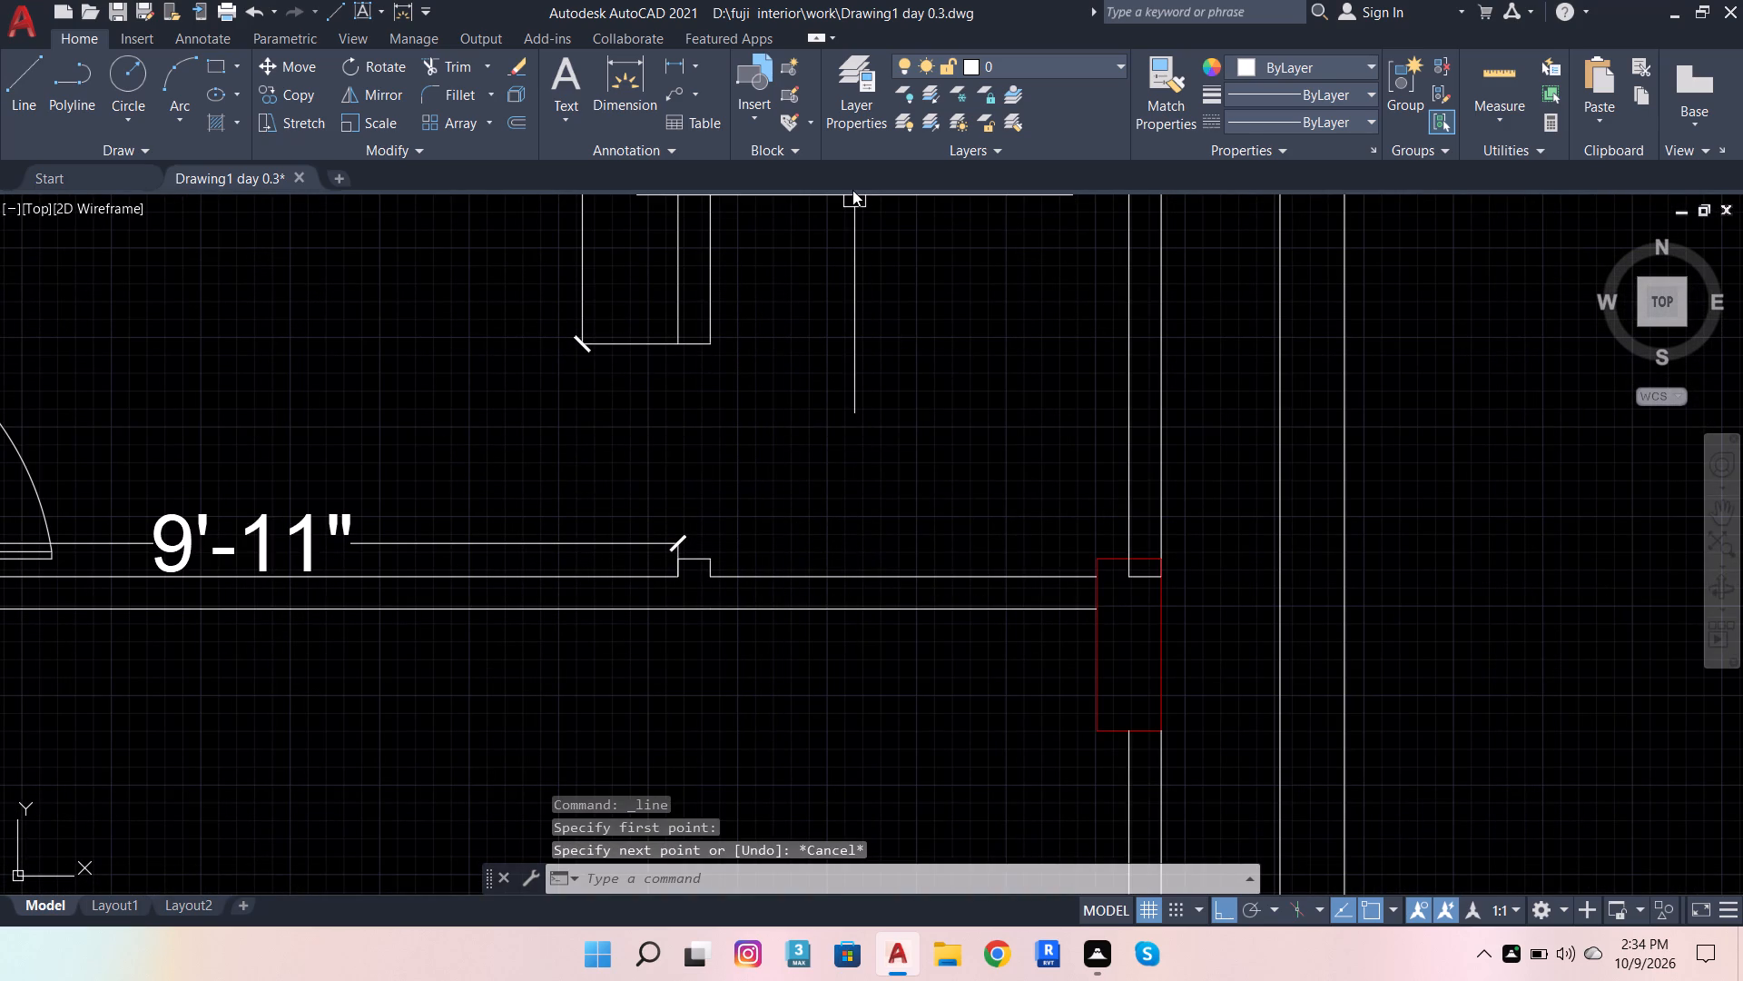
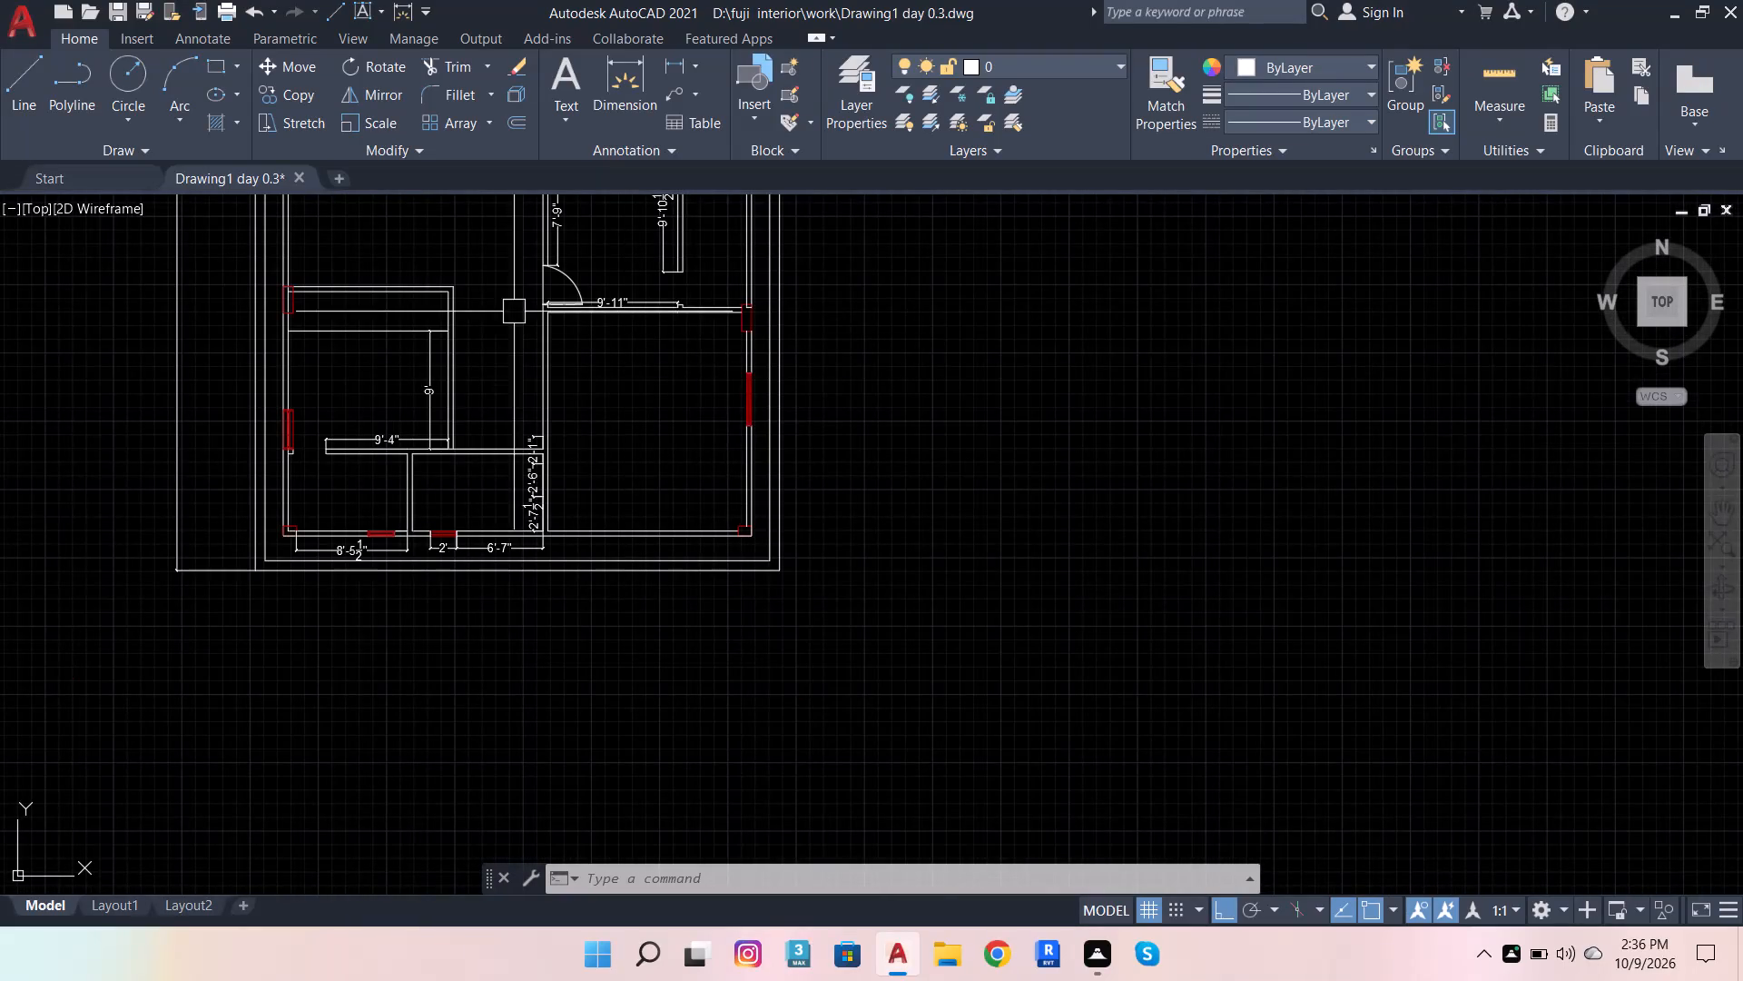
Draw a 2'6" by 1" door leaf outline eastward from the top west corner of the wall stub at the 9'-11" dimension's east end.
scroll(336, 302, up, 2)
scroll(585, 317, up, 4)
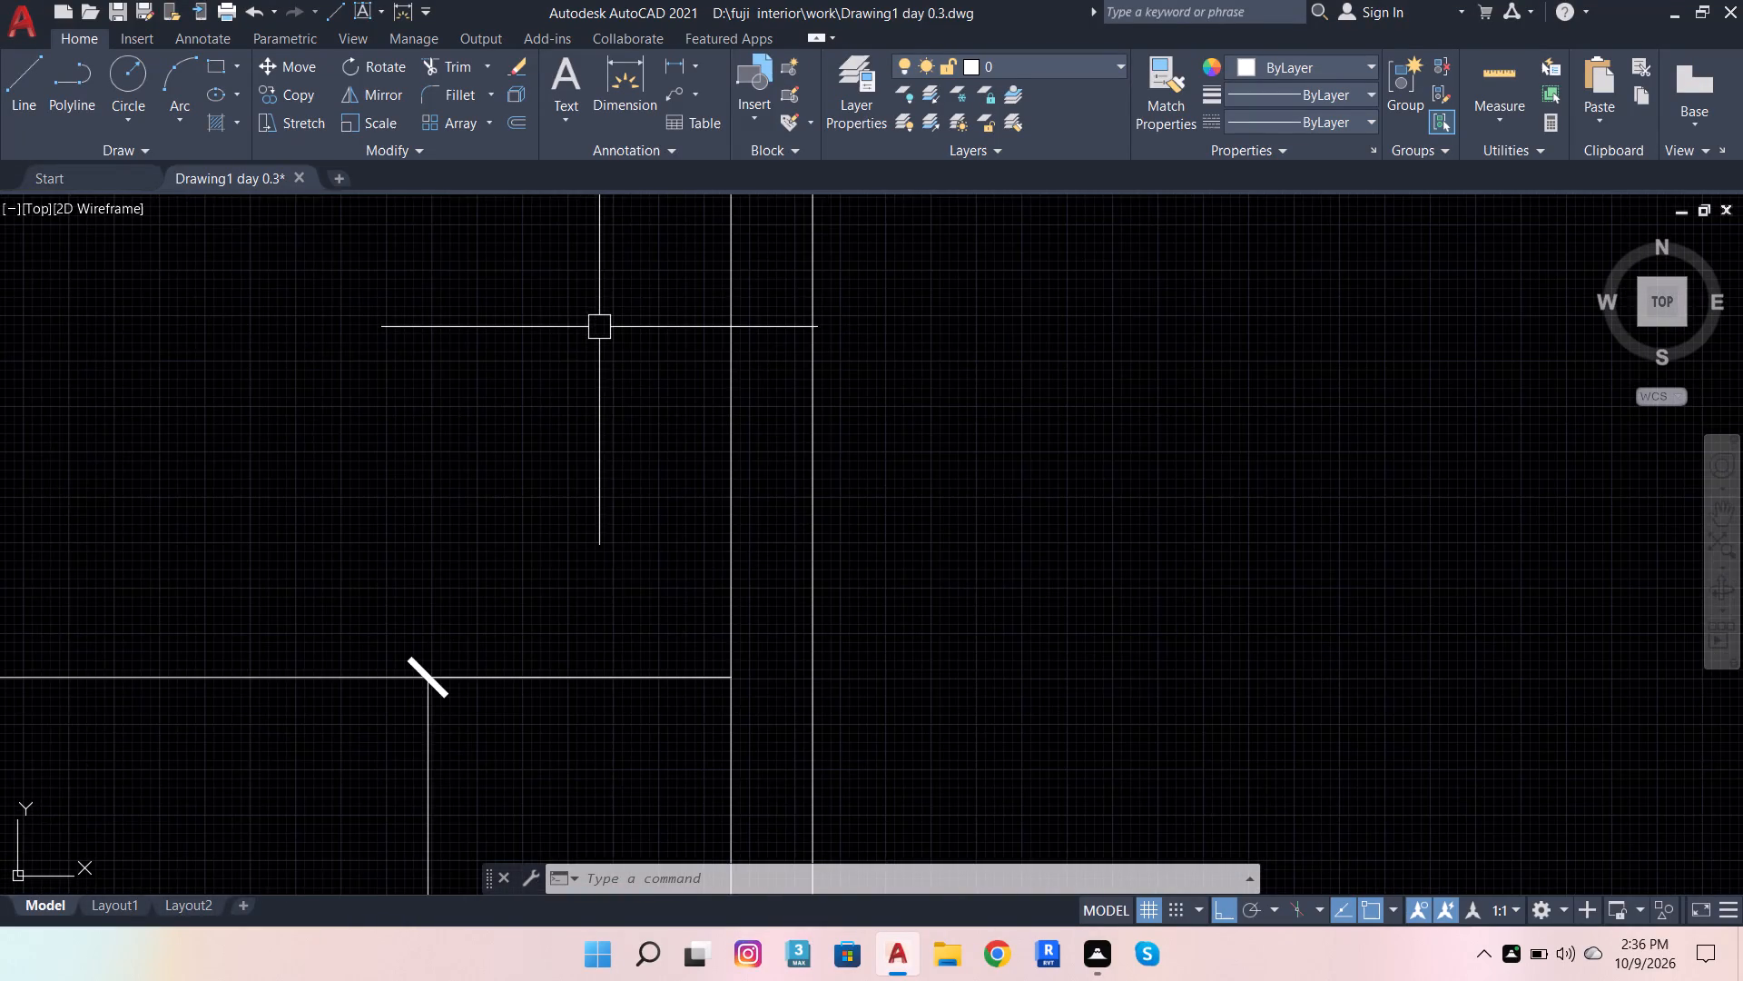
scroll(639, 397, down, 2)
scroll(561, 163, down, 1)
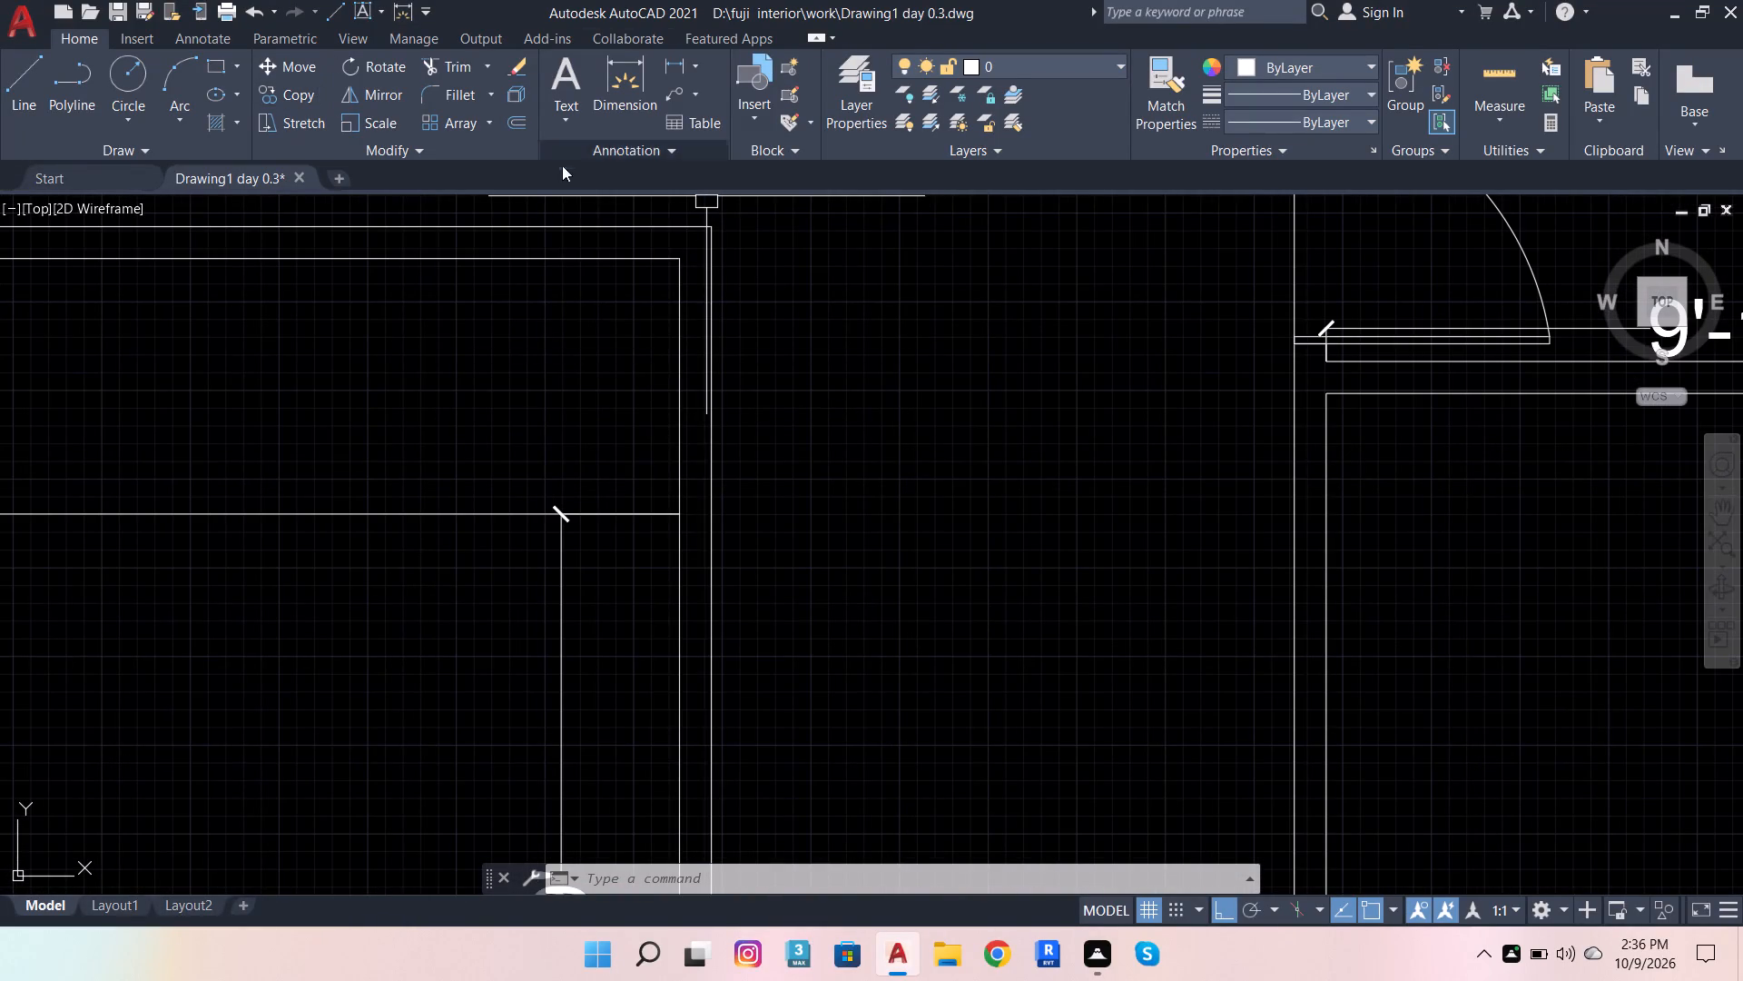
scroll(562, 165, down, 2)
scroll(909, 416, down, 1)
scroll(1140, 302, up, 3)
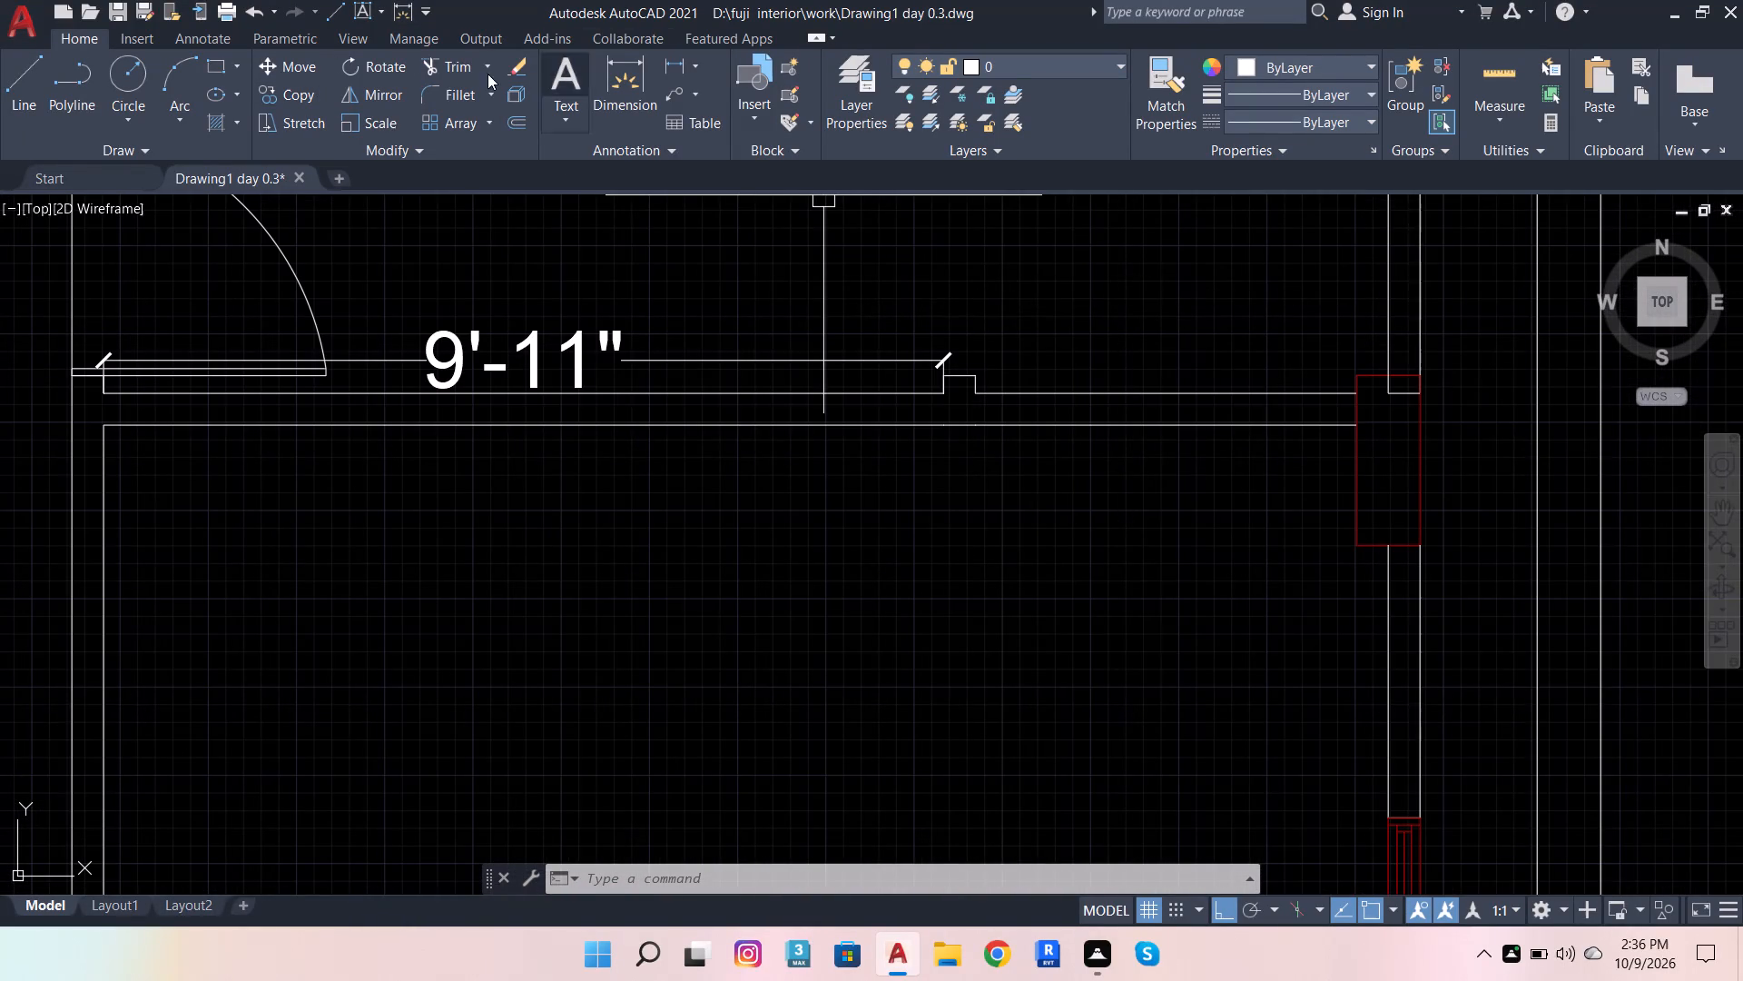
click(33, 75)
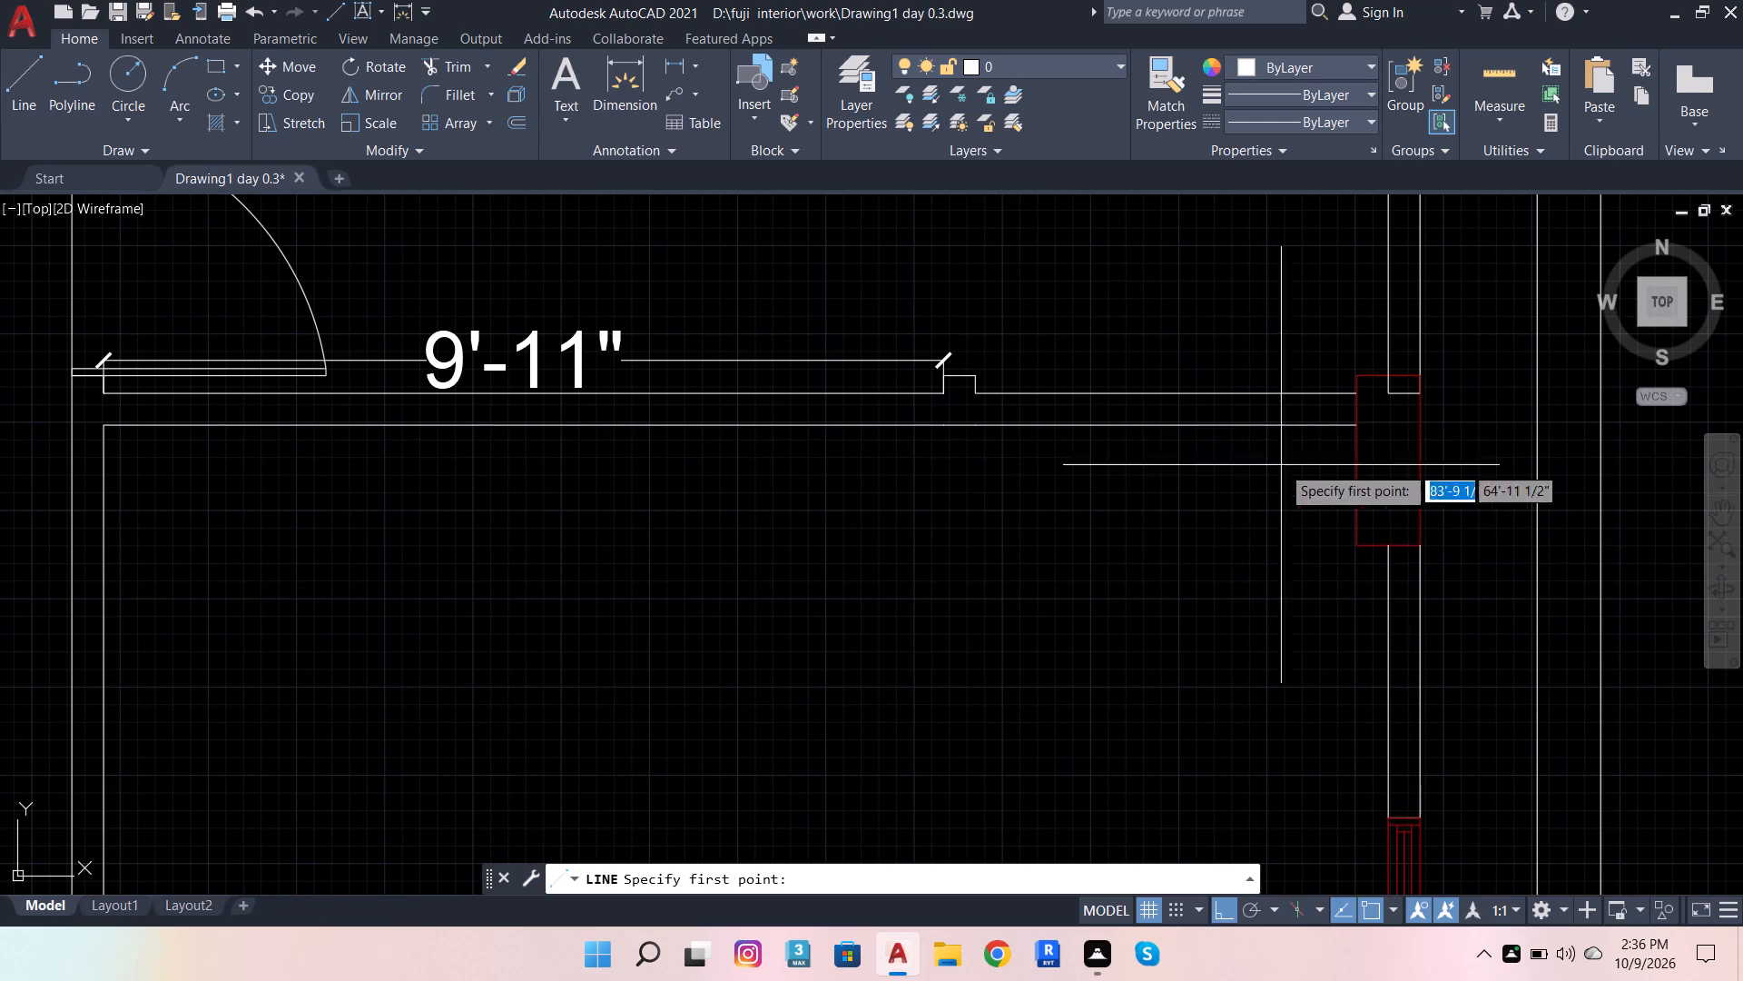
scroll(1059, 386, up, 3)
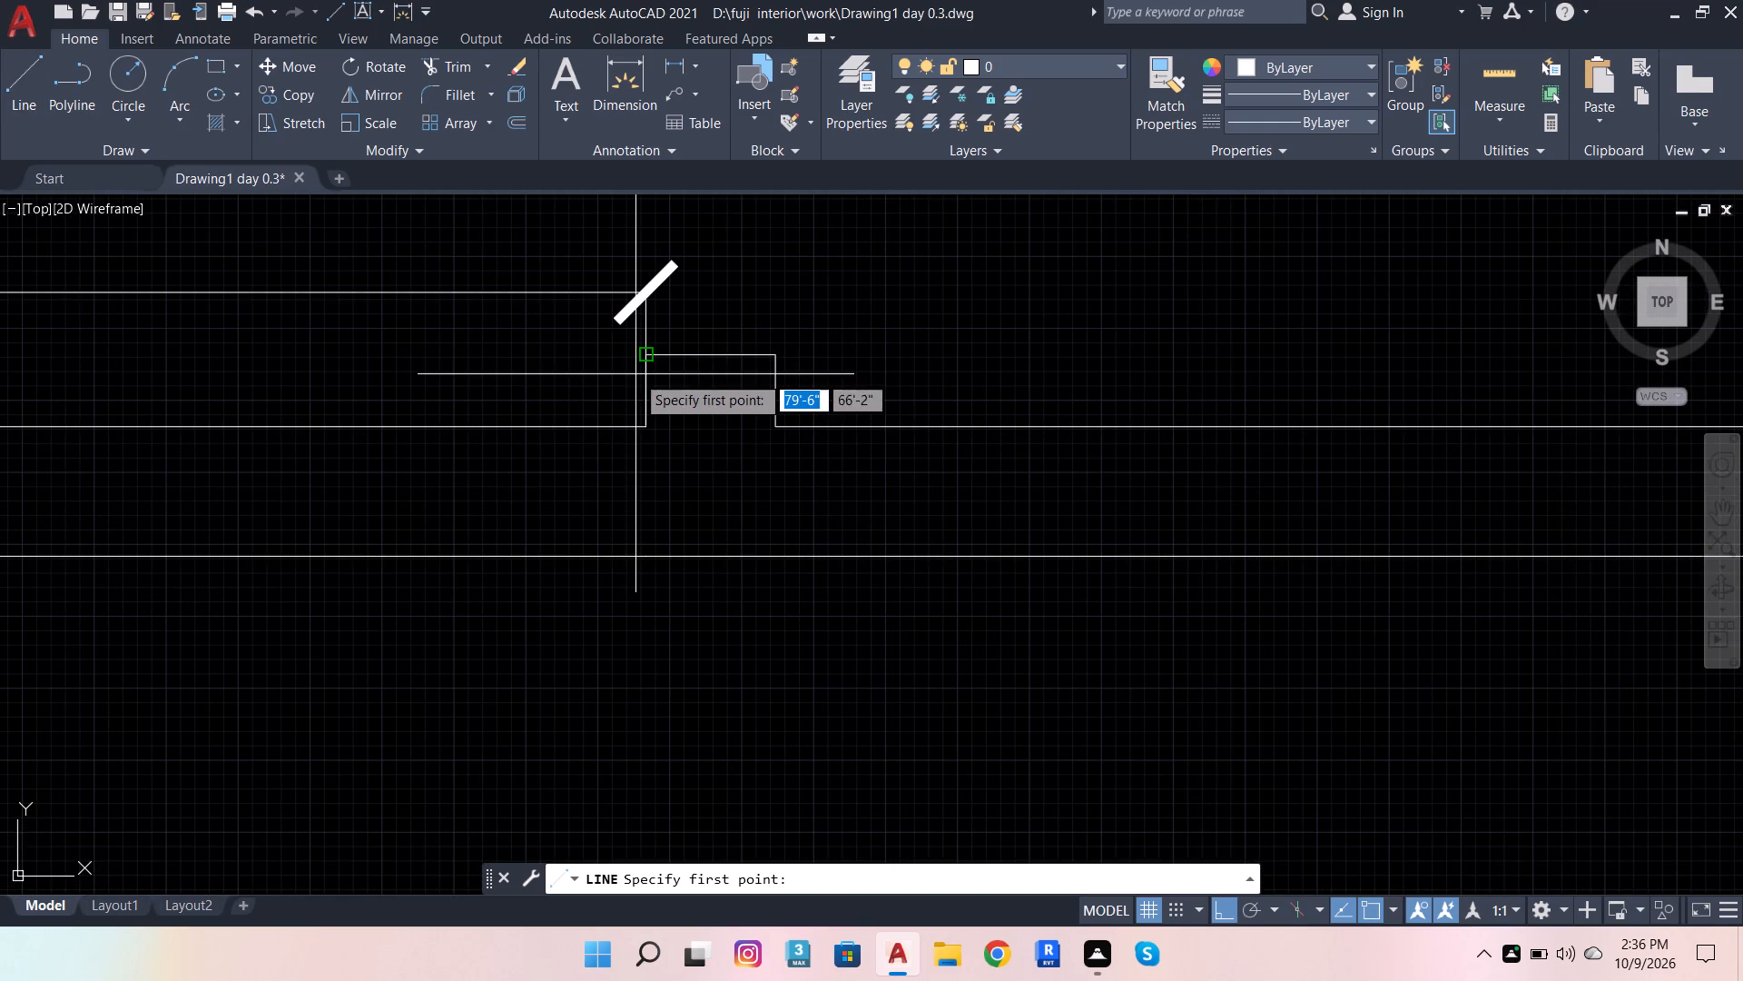
click(661, 362)
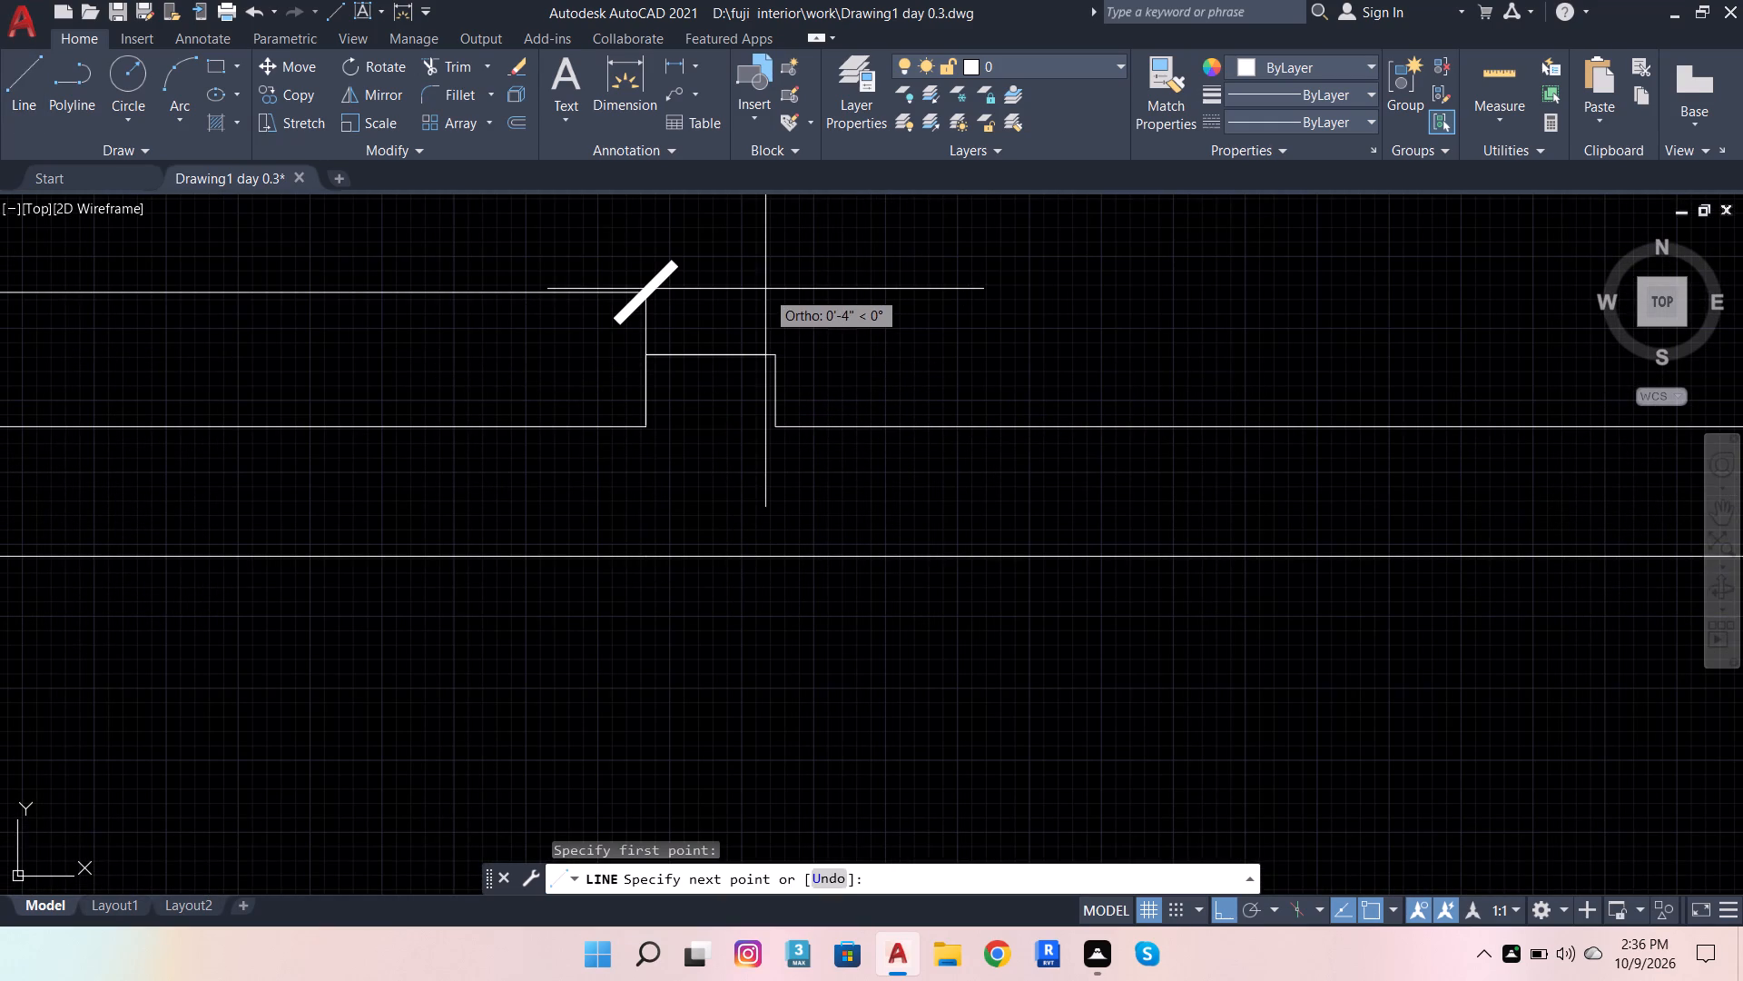
key(1)
key(Return)
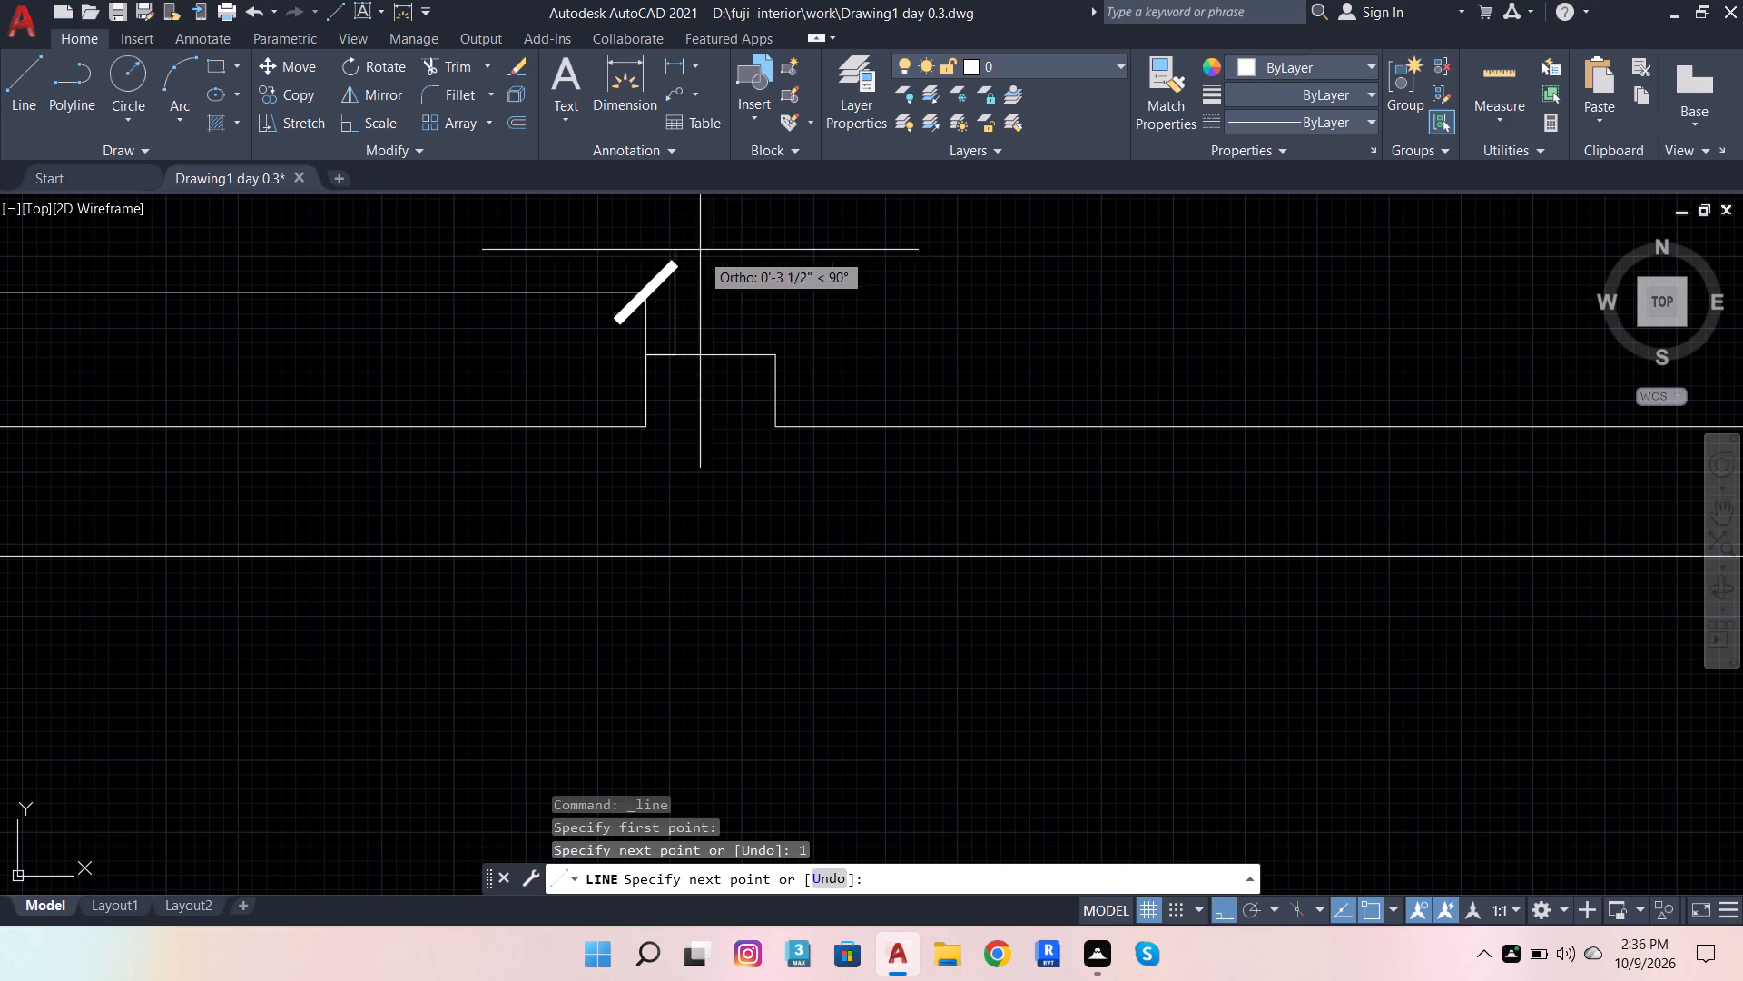
key(ctrl+z)
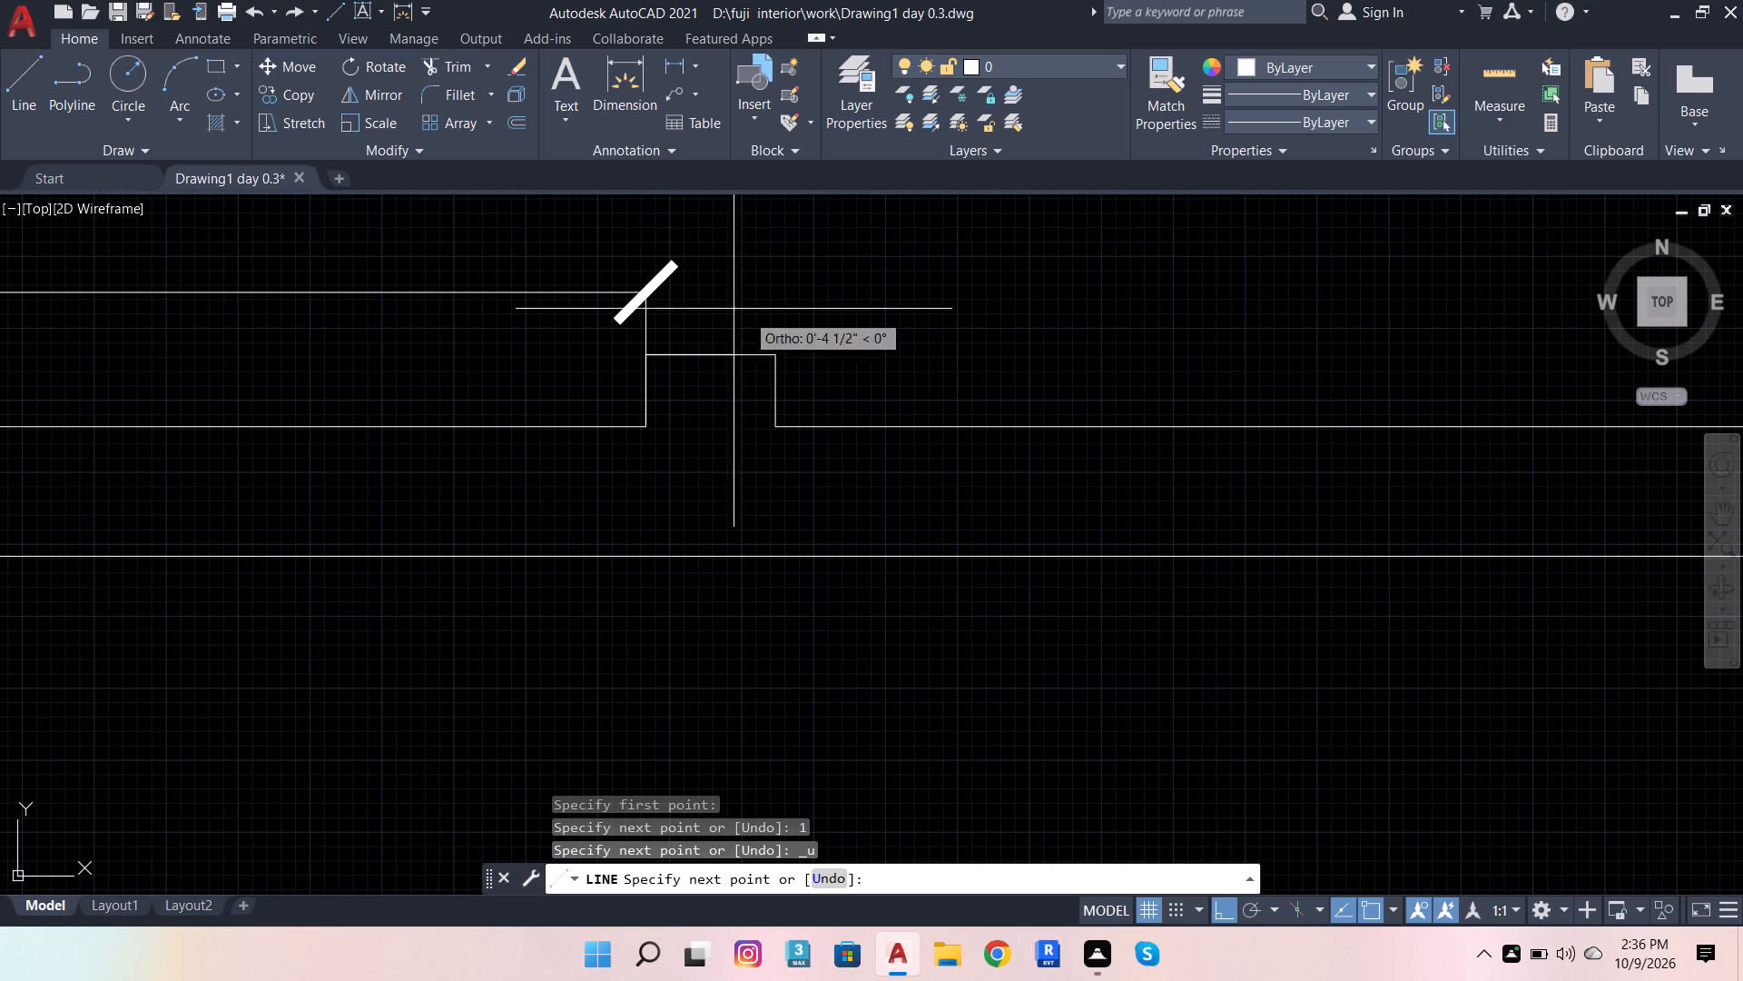
key(1)
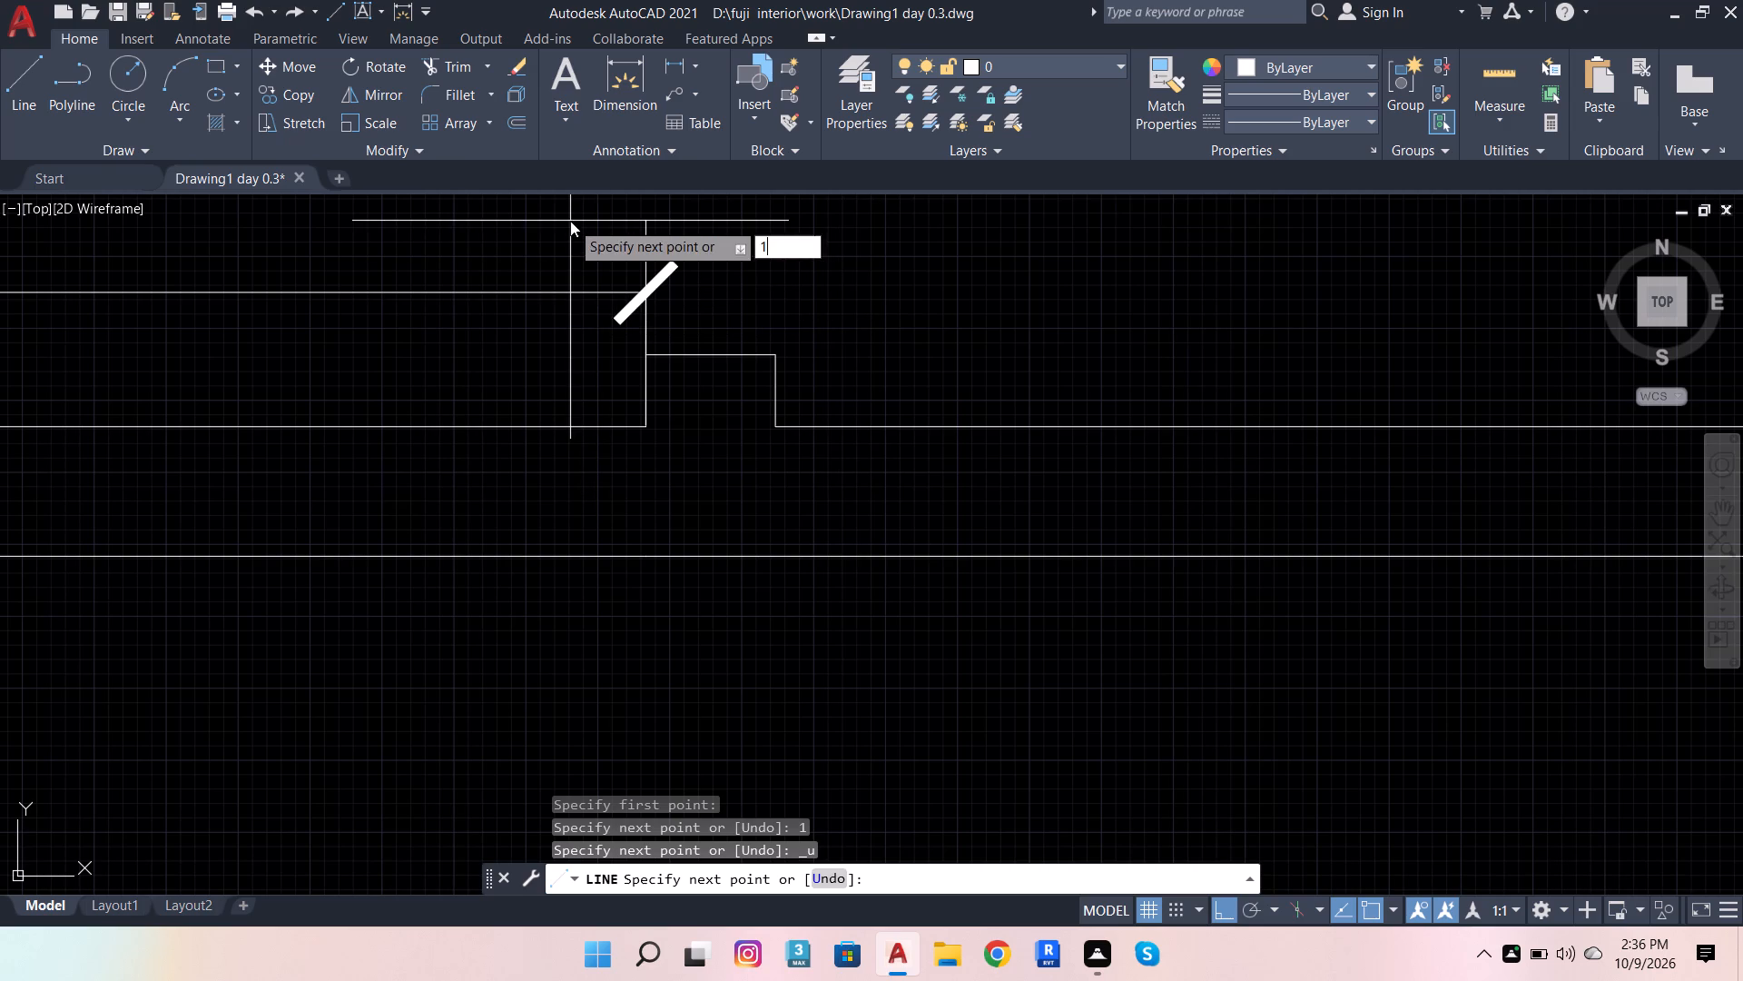
key(Return)
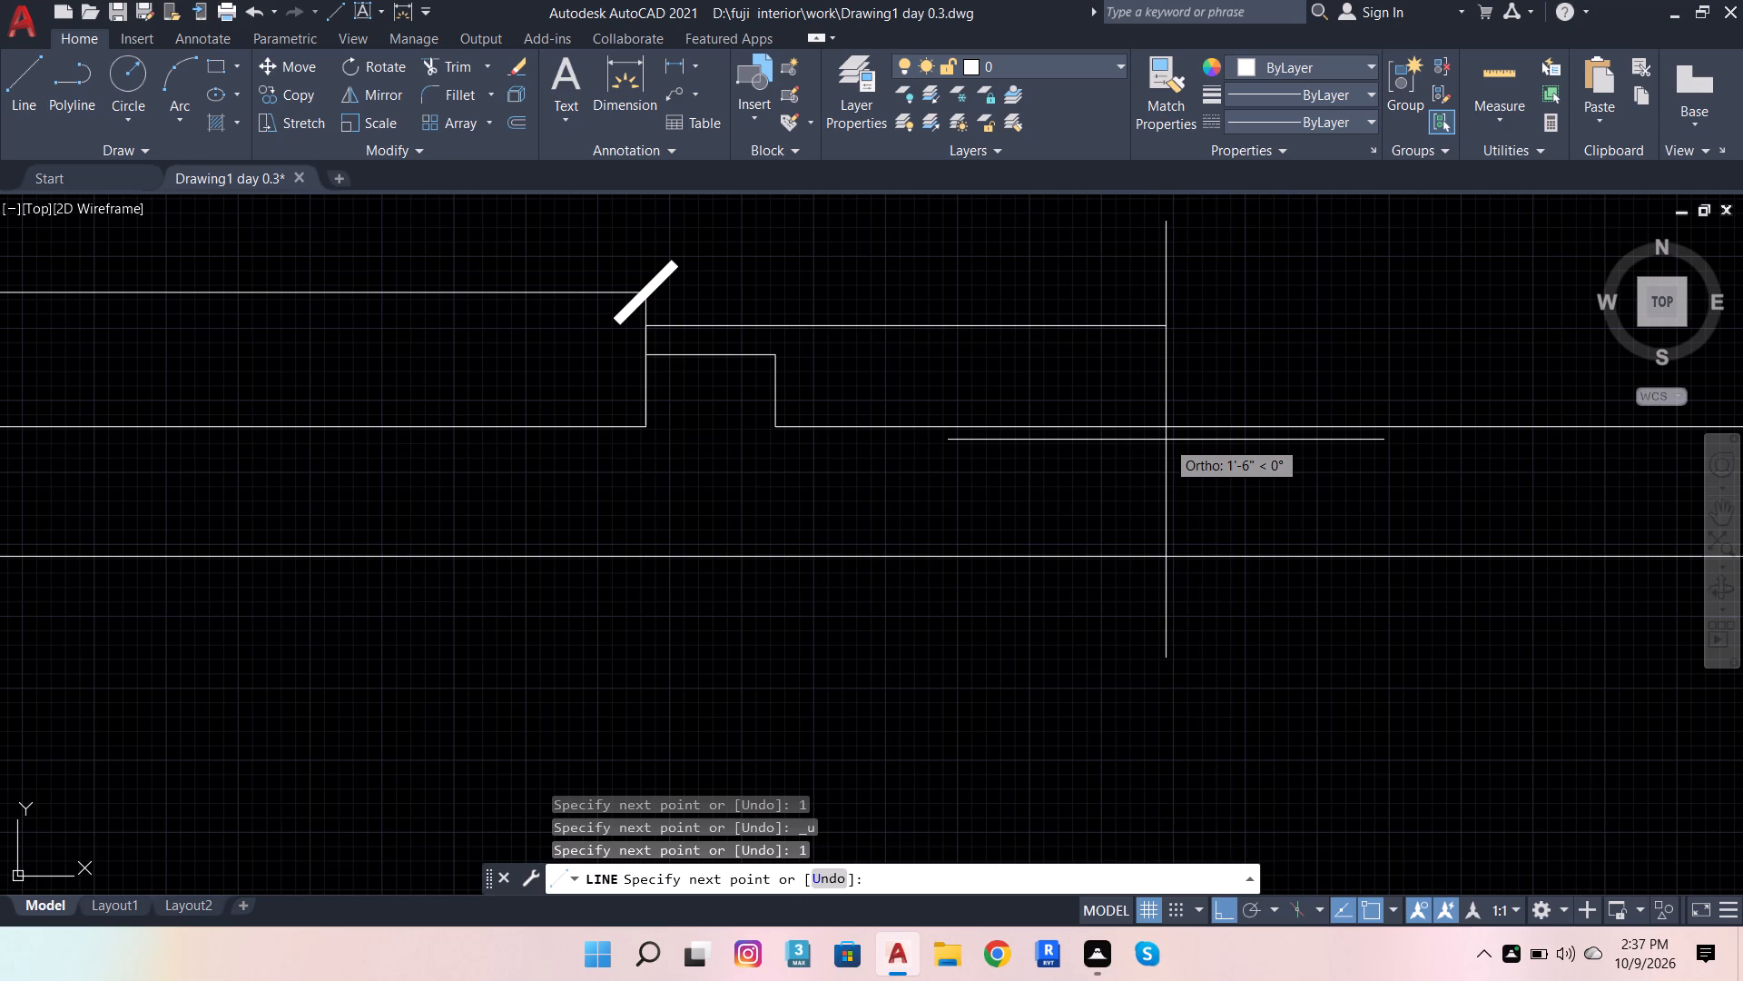
scroll(1102, 427, down, 3)
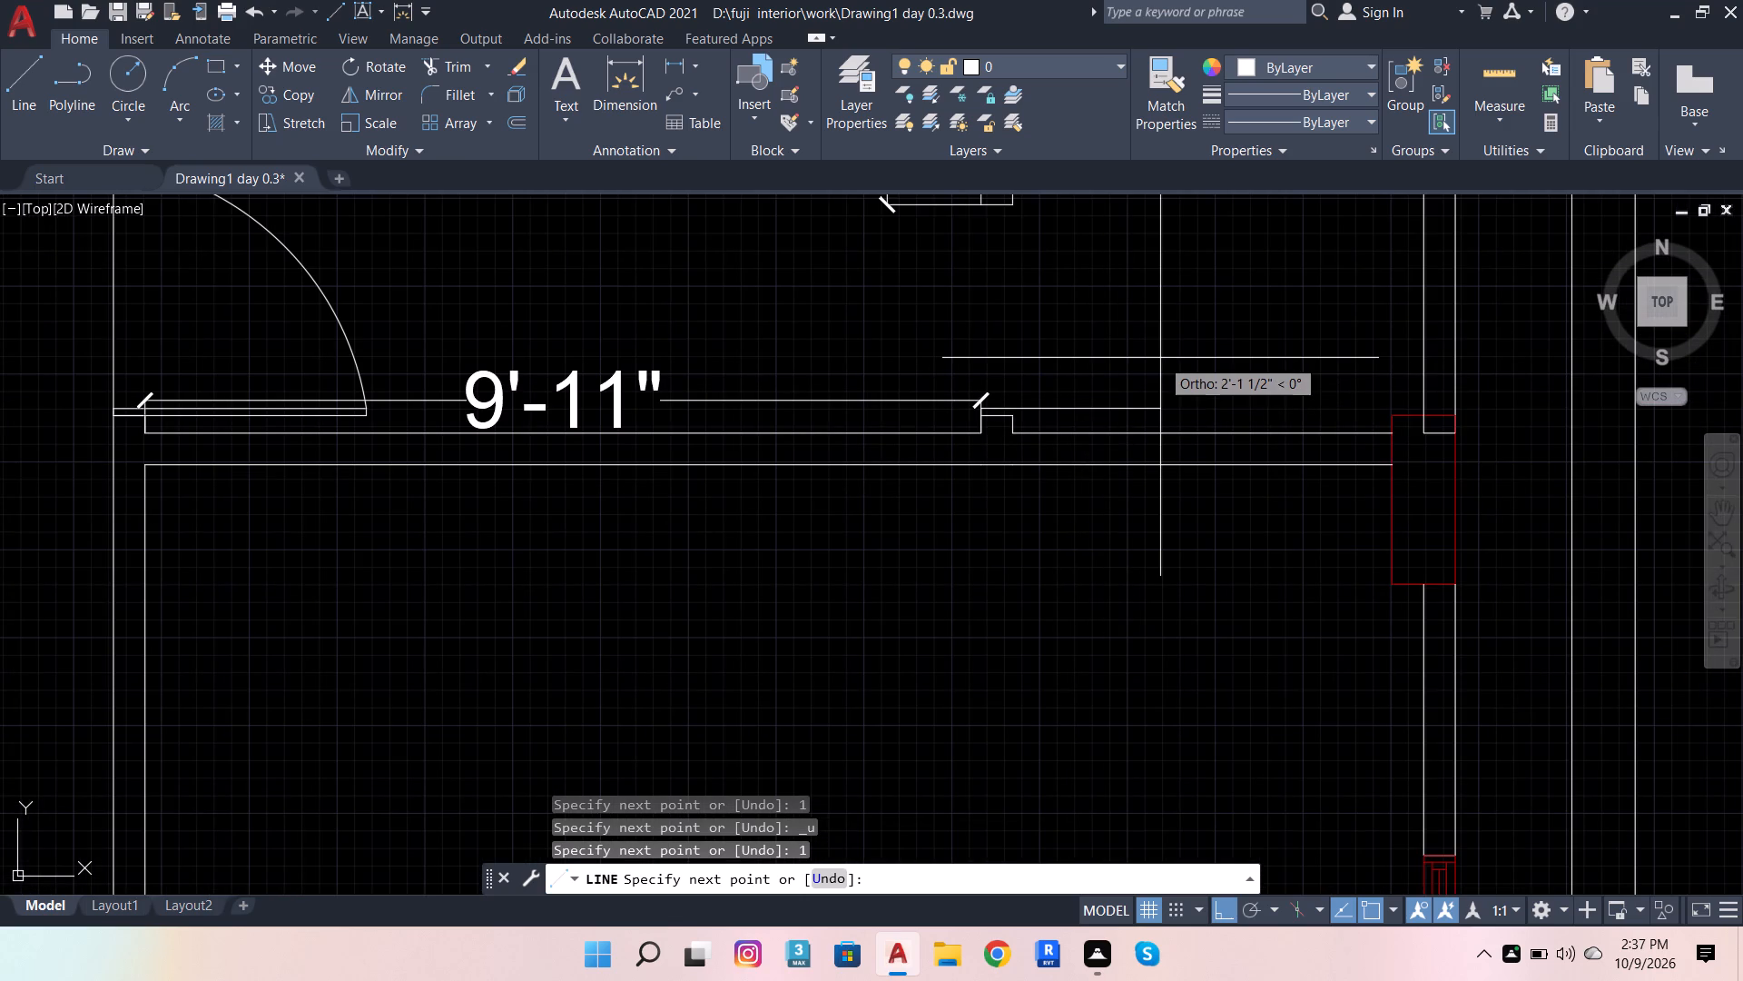
text(2'6)
key(Return)
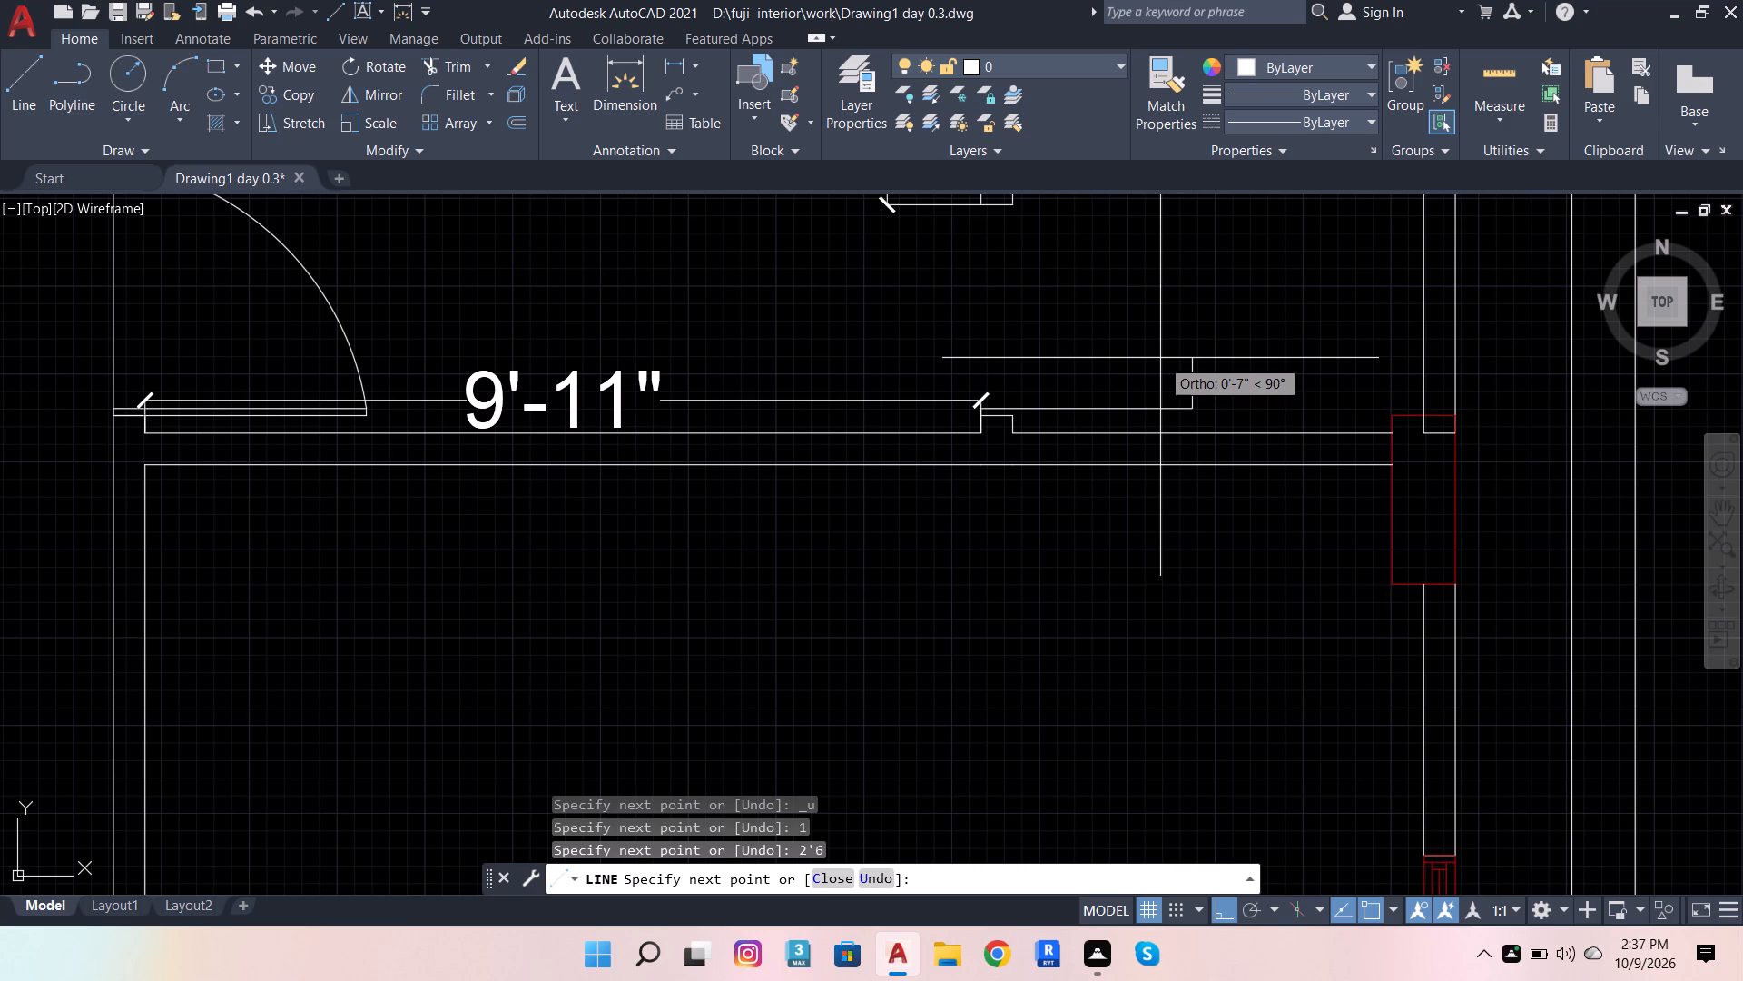
scroll(1157, 416, up, 3)
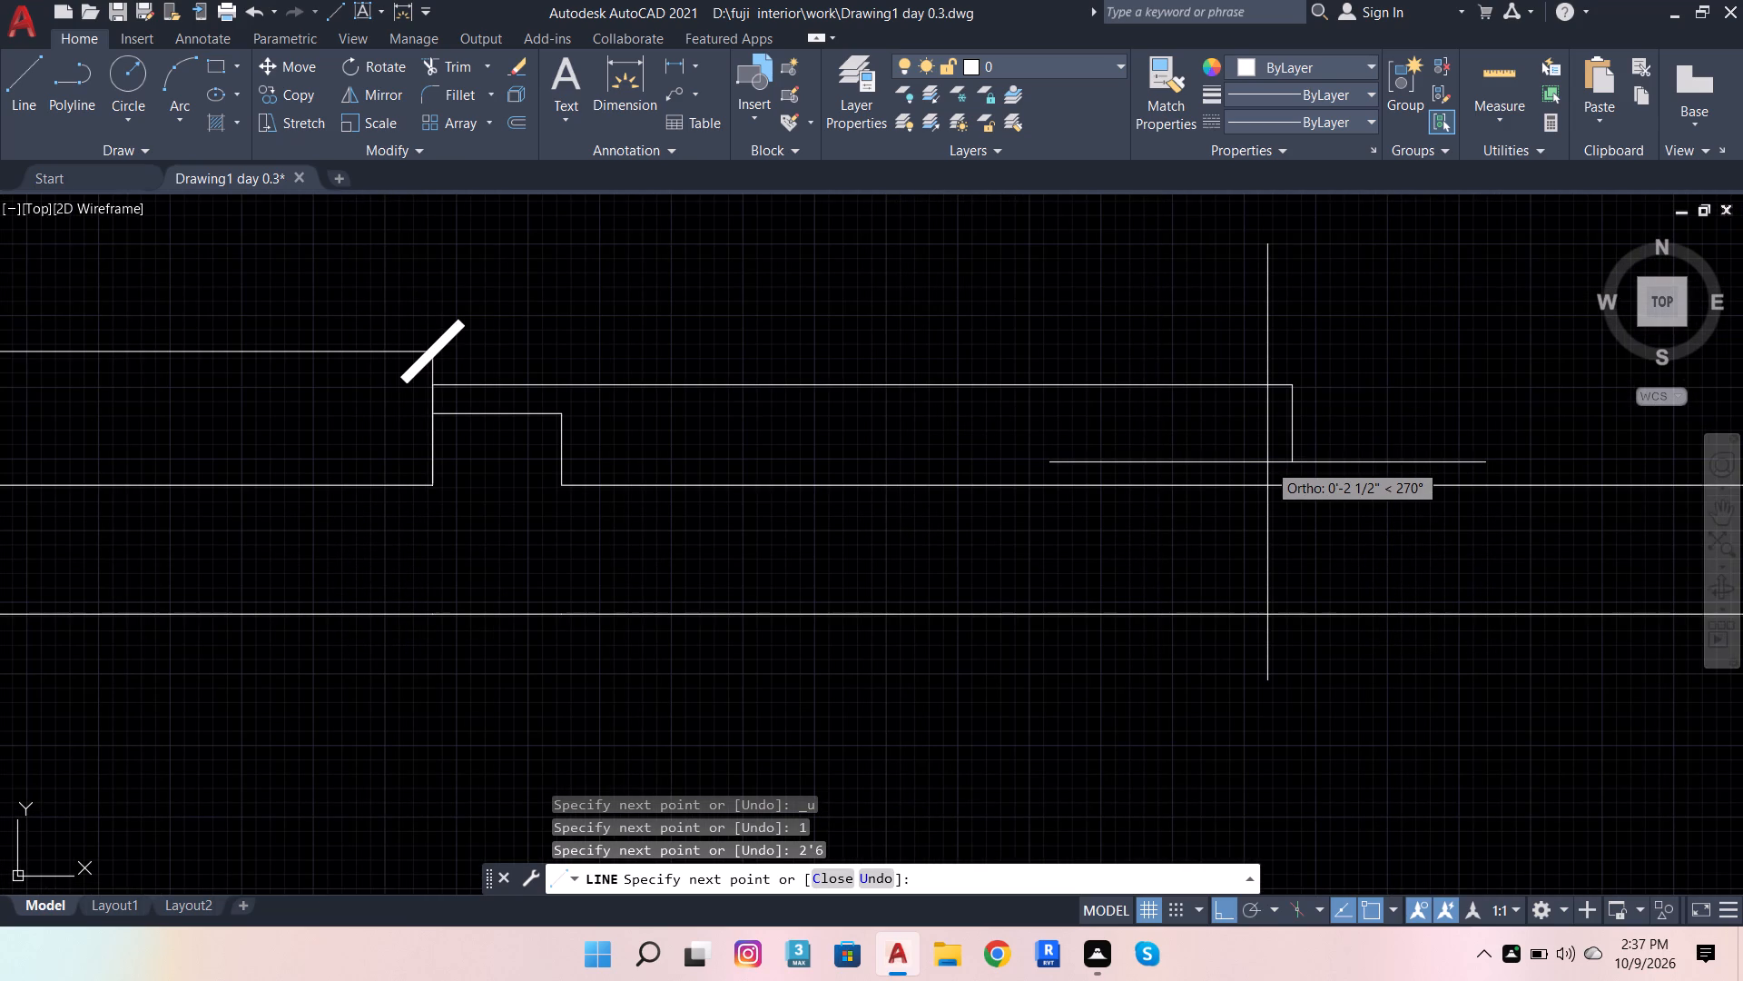
key(1)
key(Return)
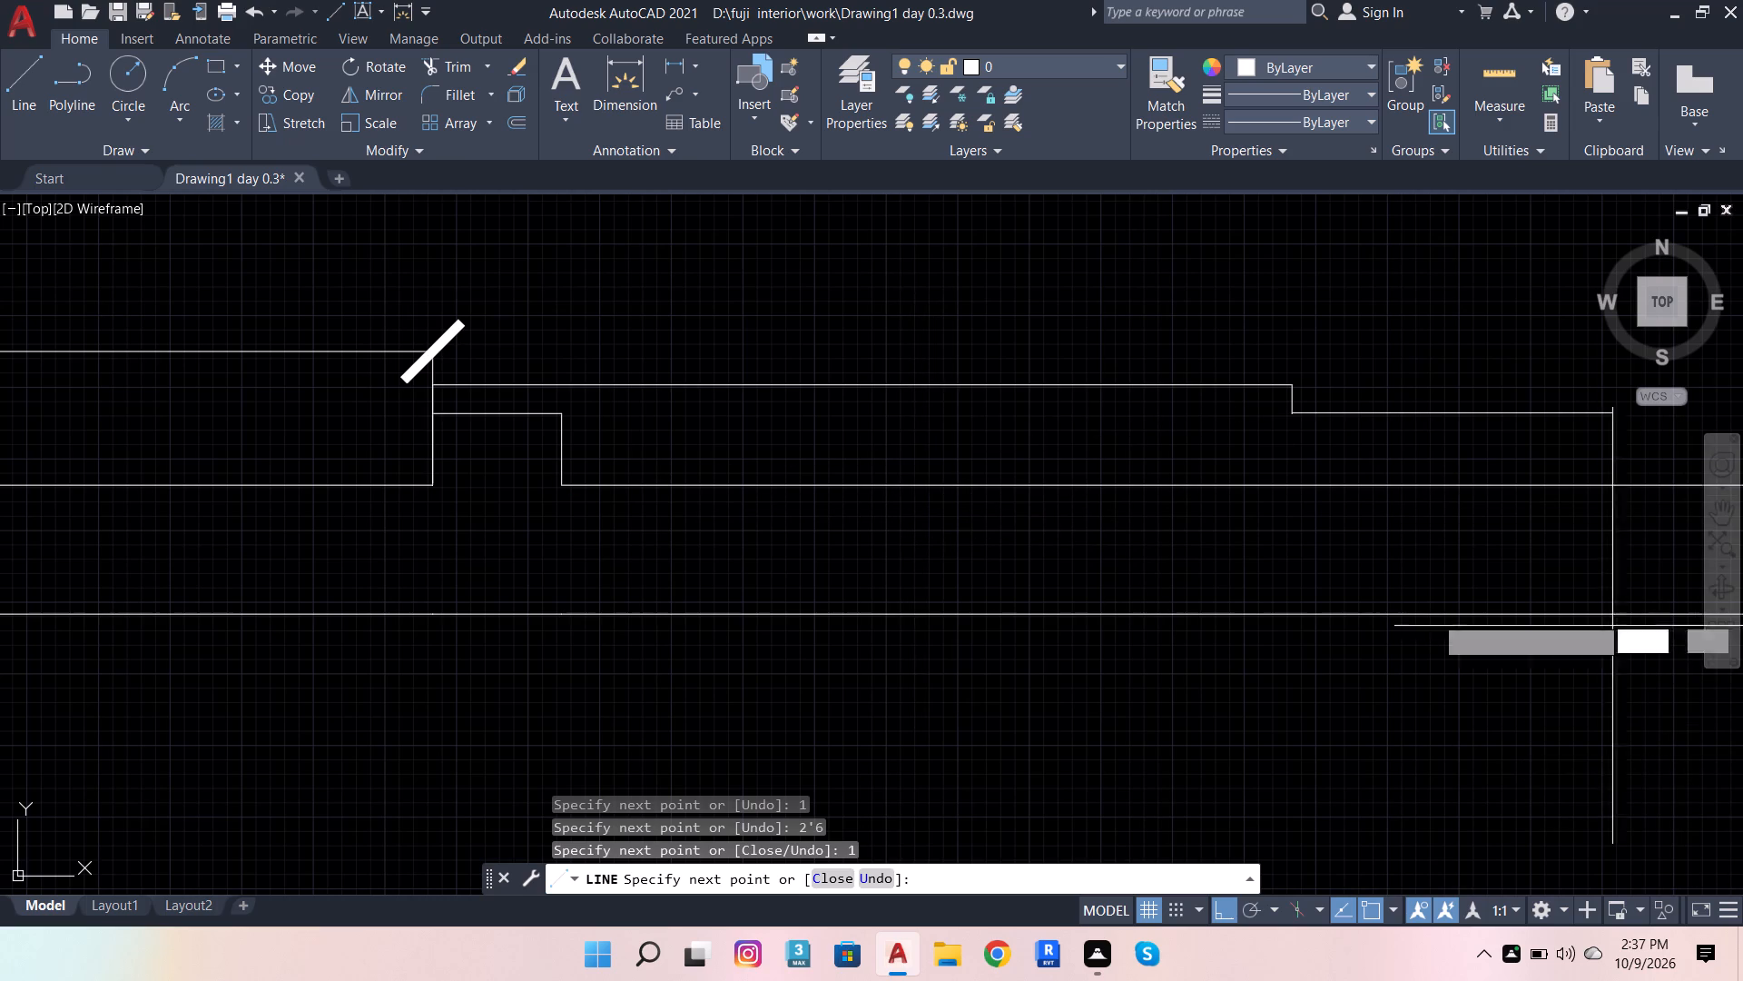
click(427, 414)
key(space)
Draw a line from the leaf's upper west corner north across the opening to the west corner of the facing wall's end.
key(space)
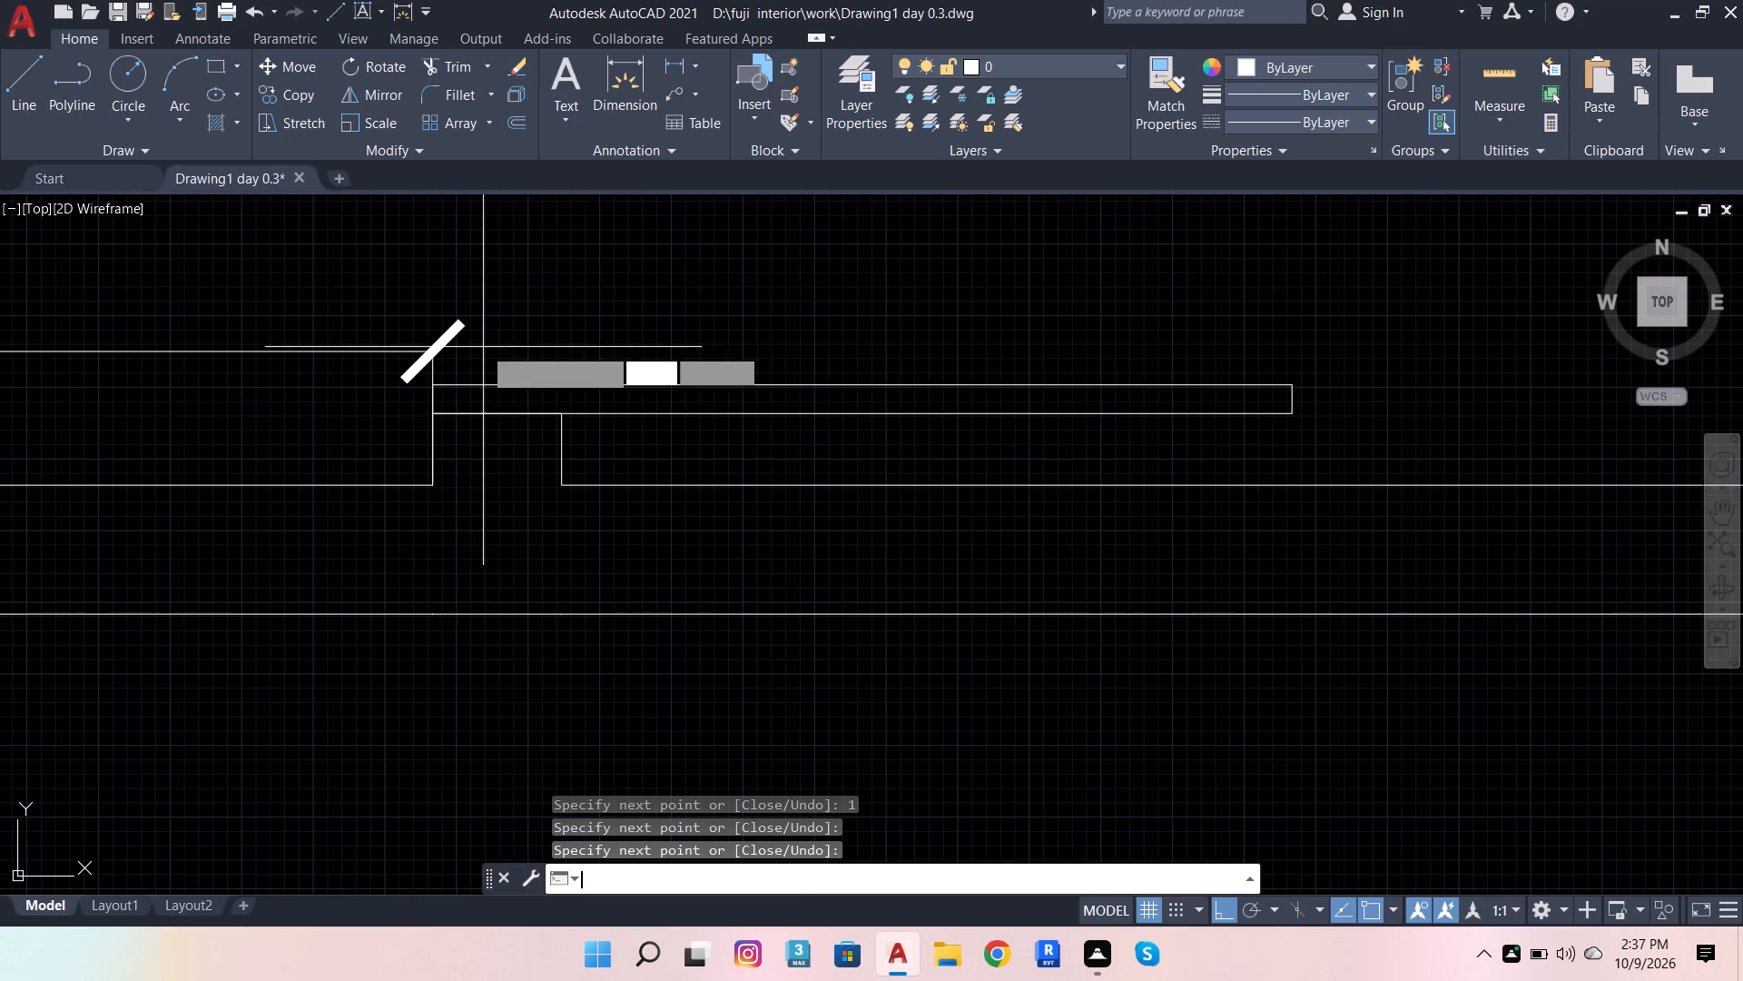
click(433, 381)
scroll(484, 580, down, 4)
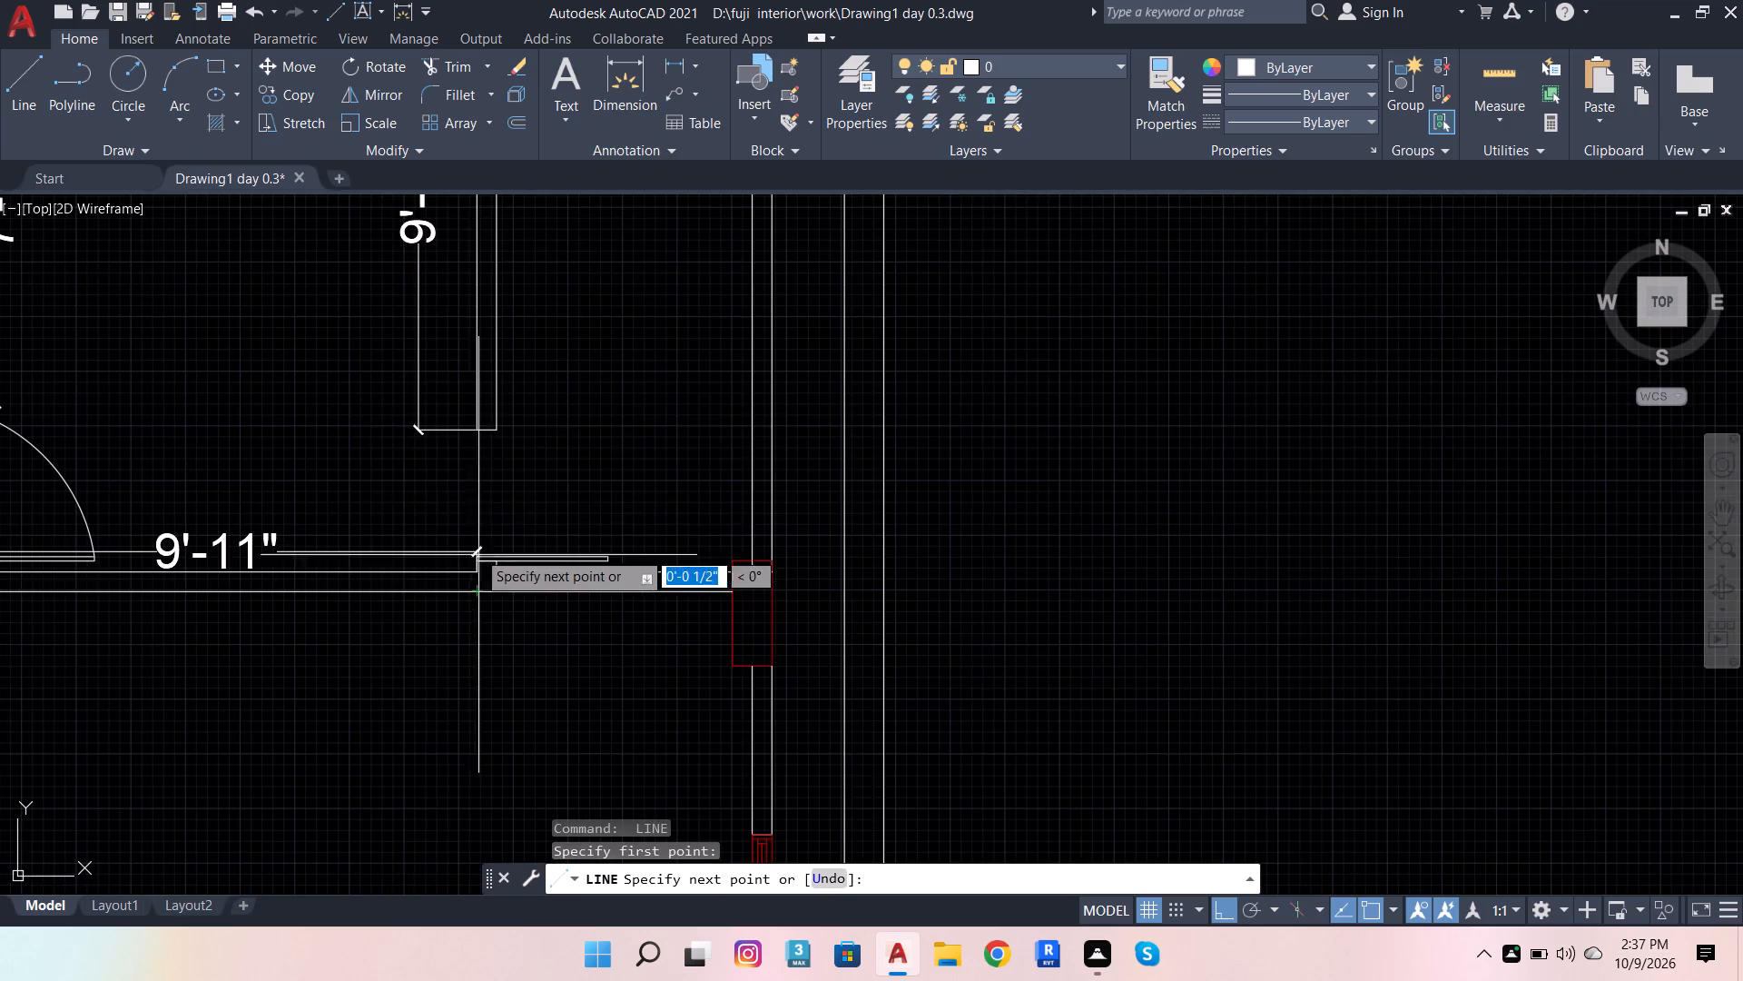
scroll(475, 403, up, 2)
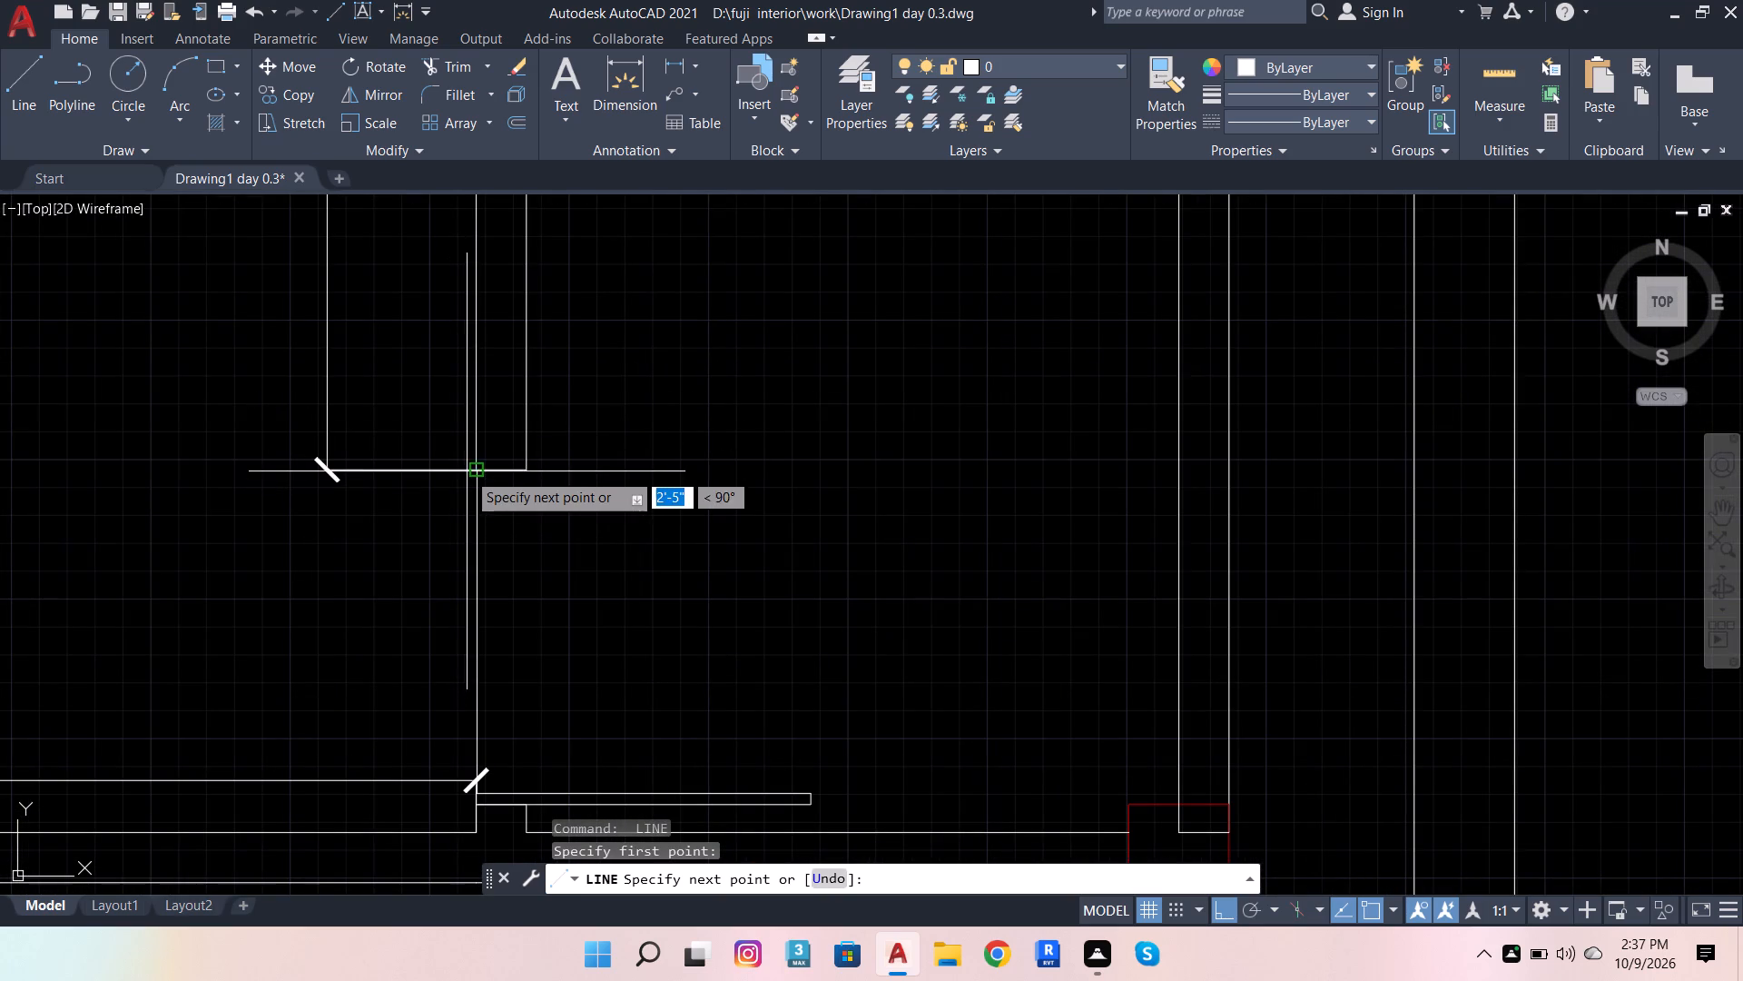
click(468, 471)
key(space)
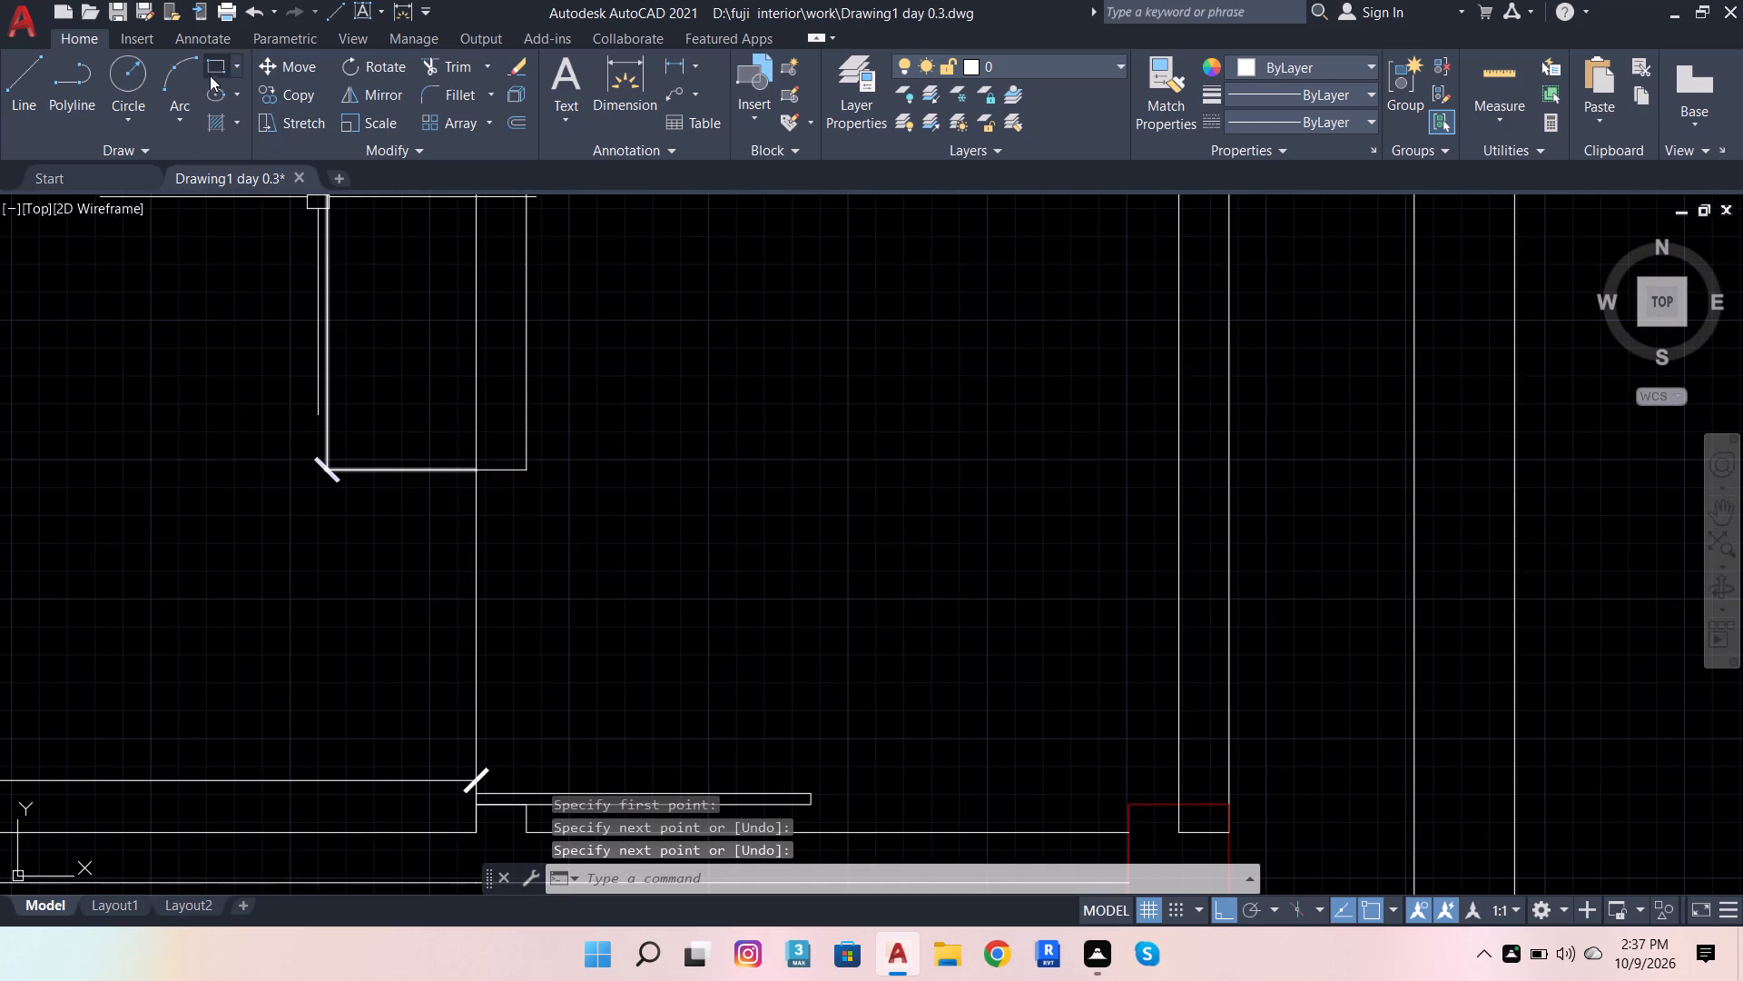
Draw a three-point swing arc from the facing wall's corner through the leaf's upper free corner, ending south of the wall.
click(174, 67)
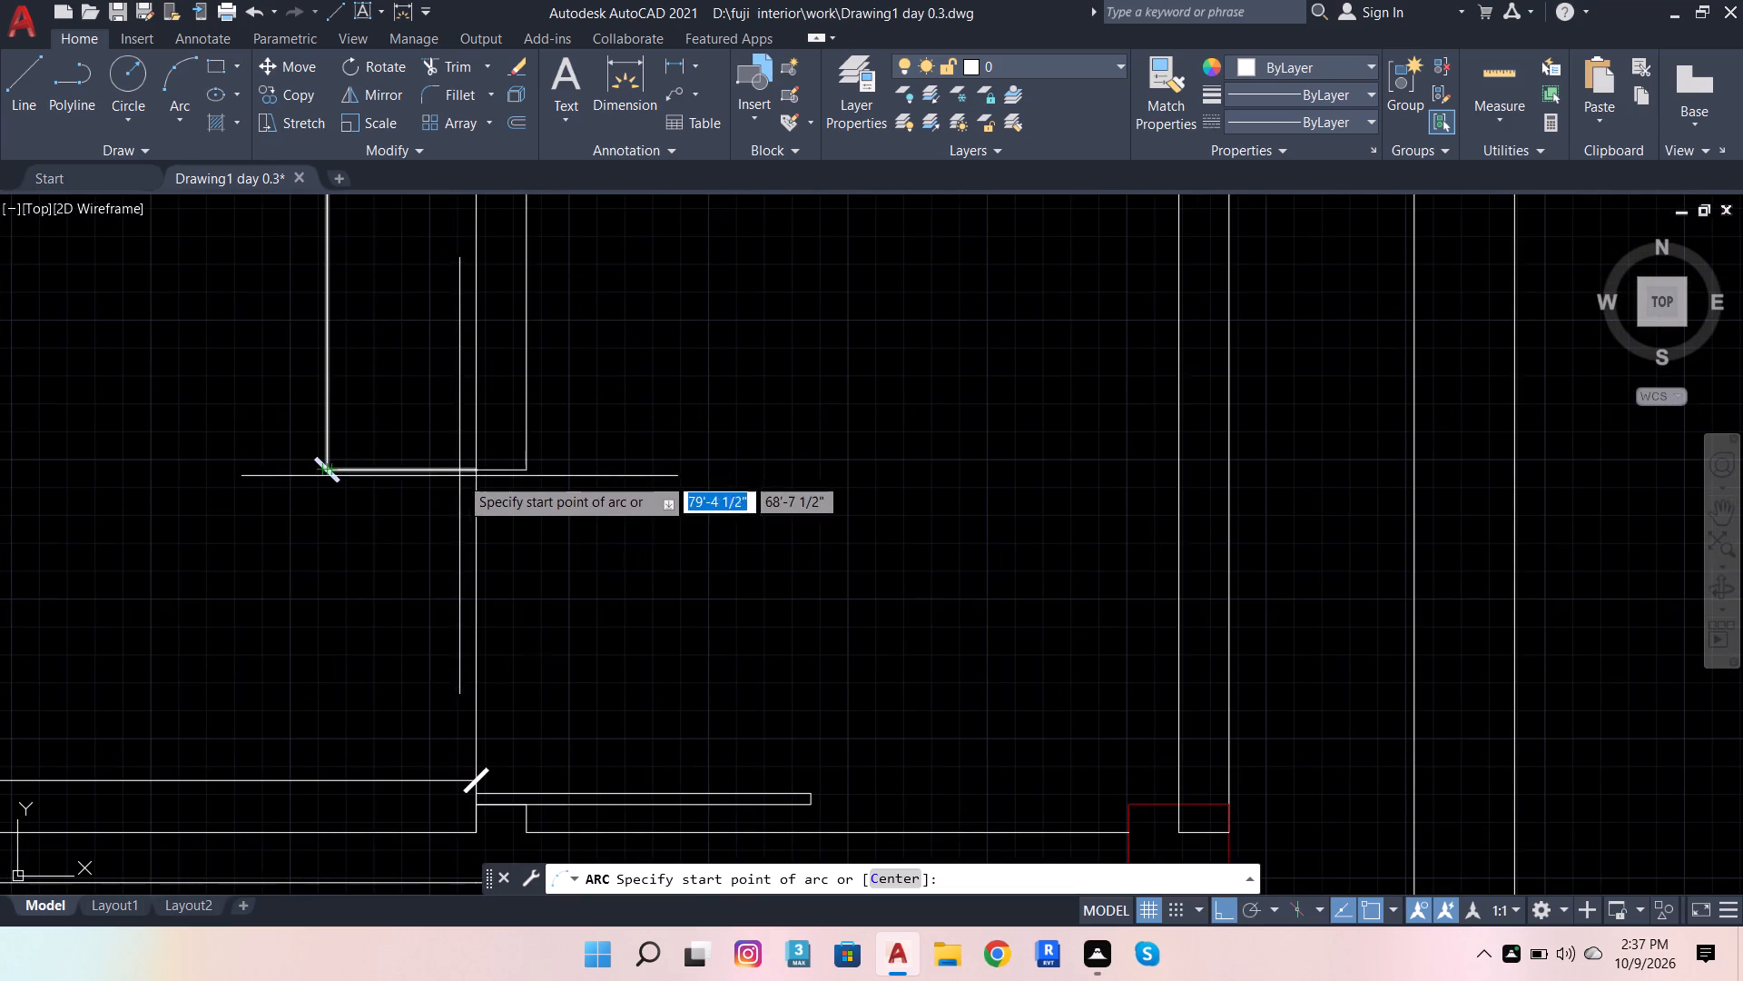
click(473, 473)
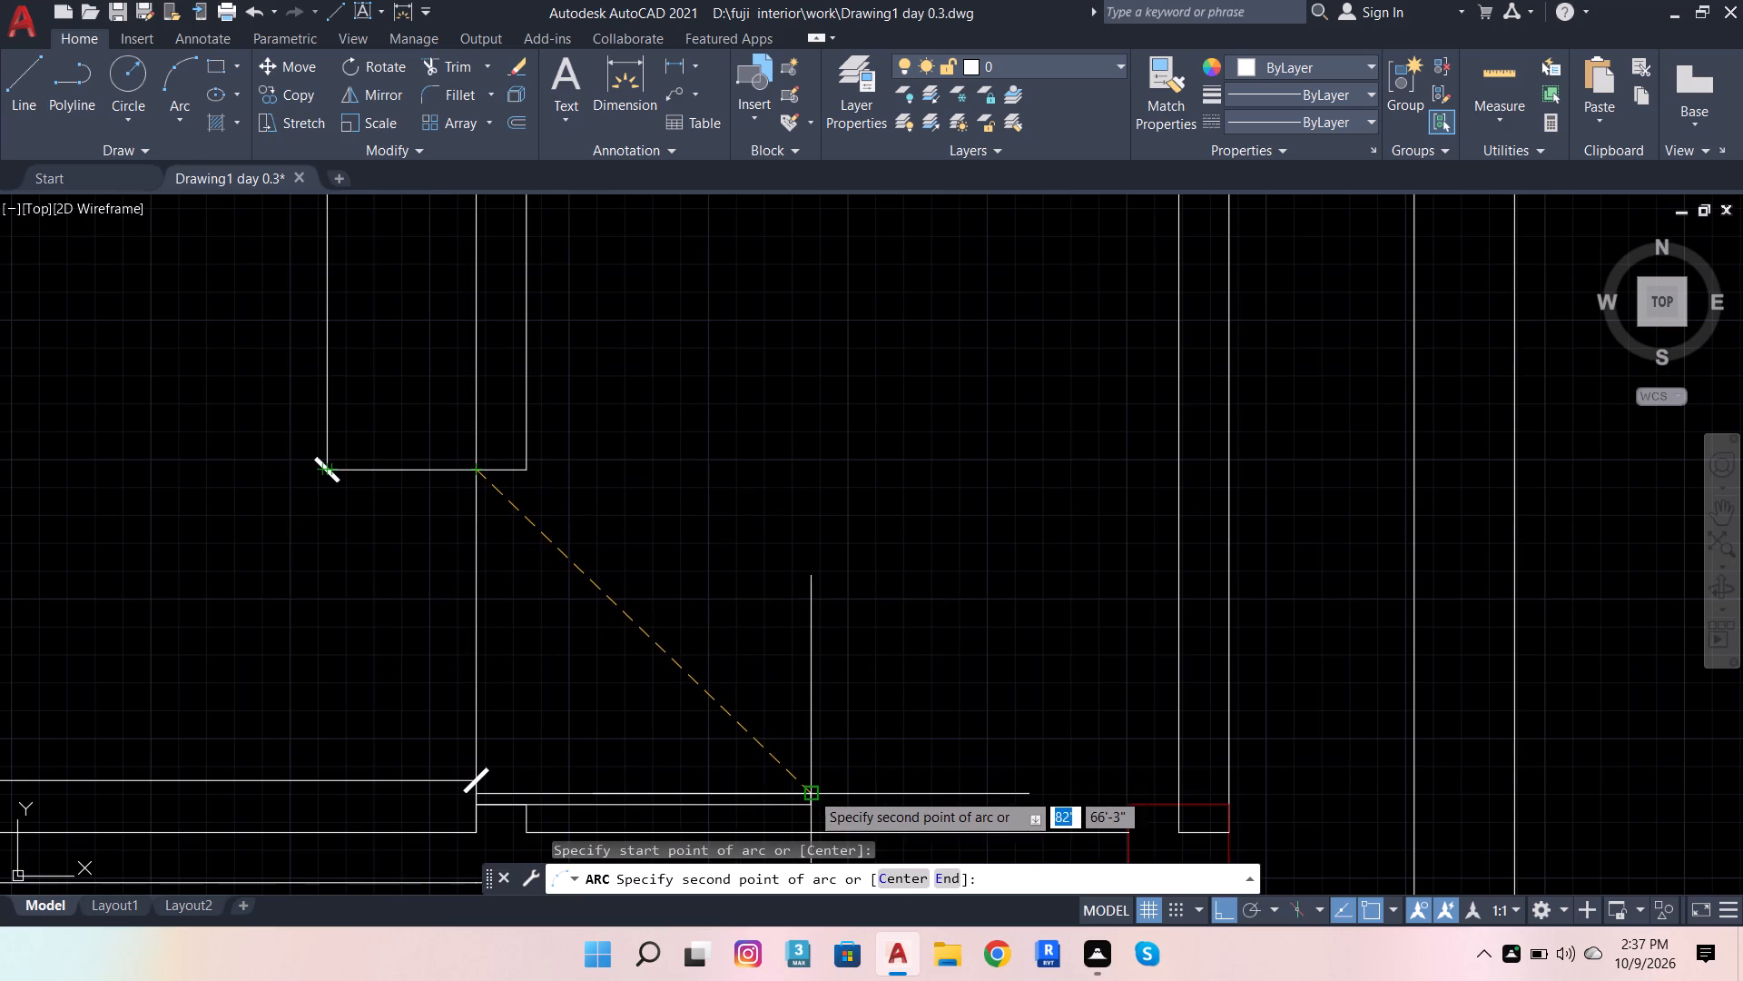
click(815, 795)
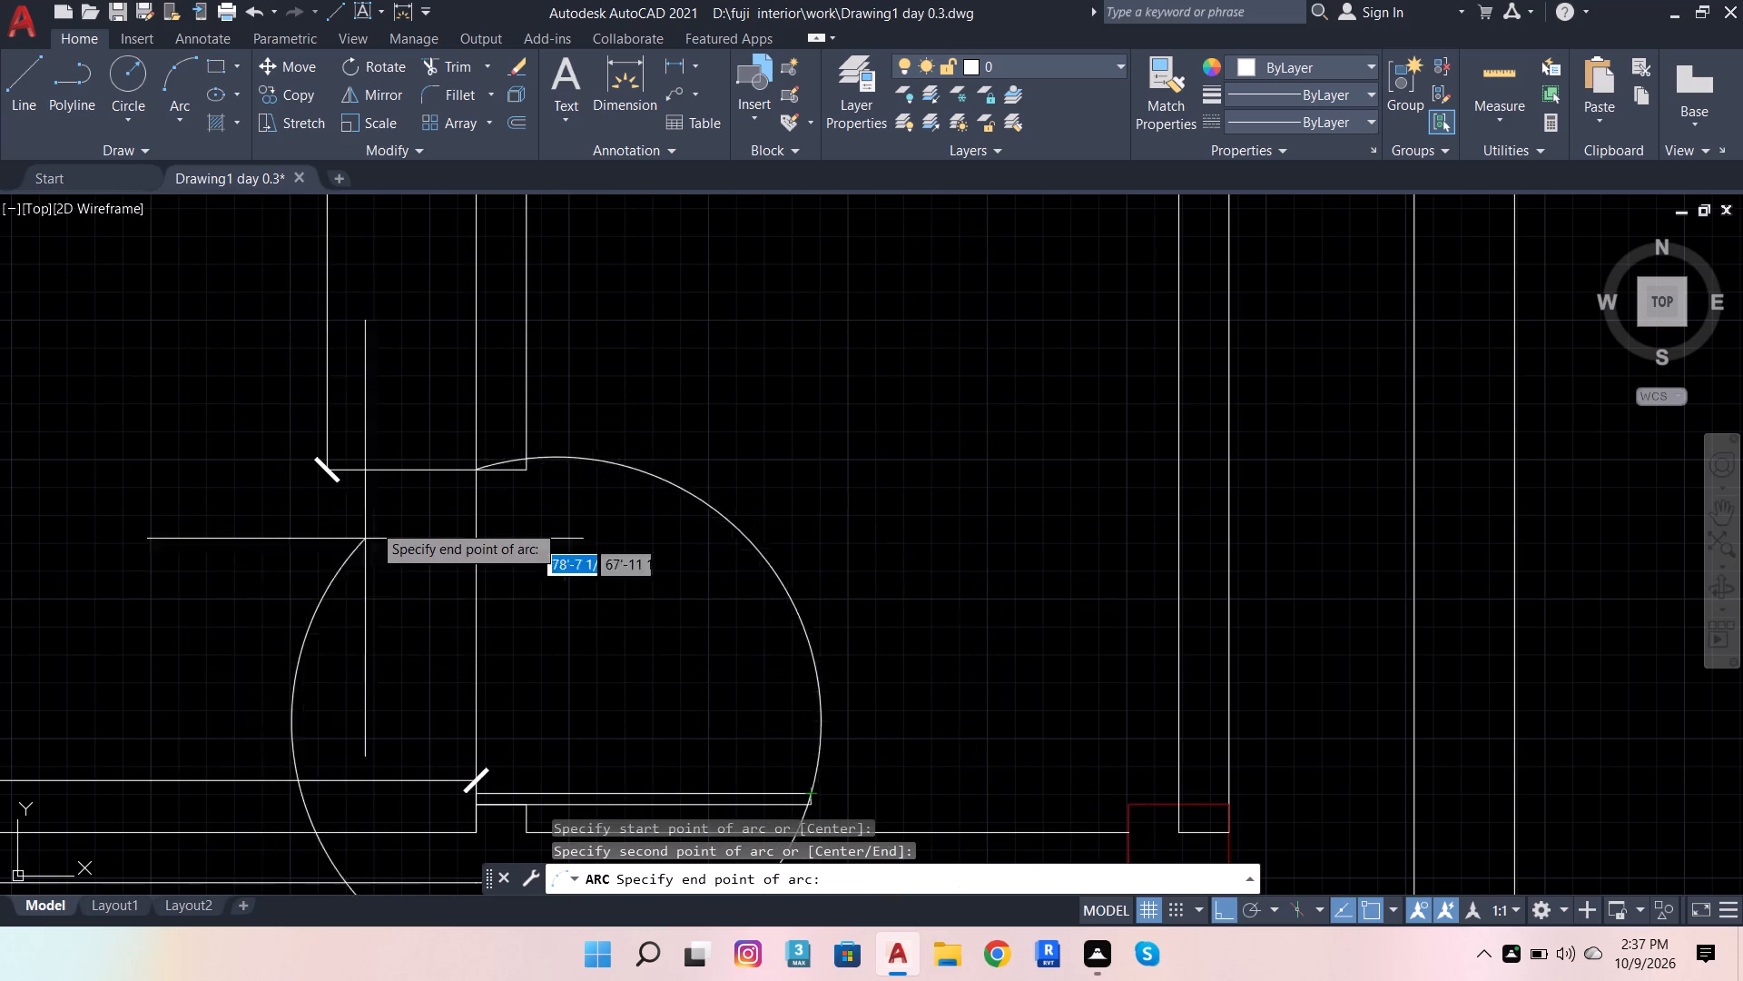
scroll(391, 490, down, 3)
scroll(371, 649, up, 2)
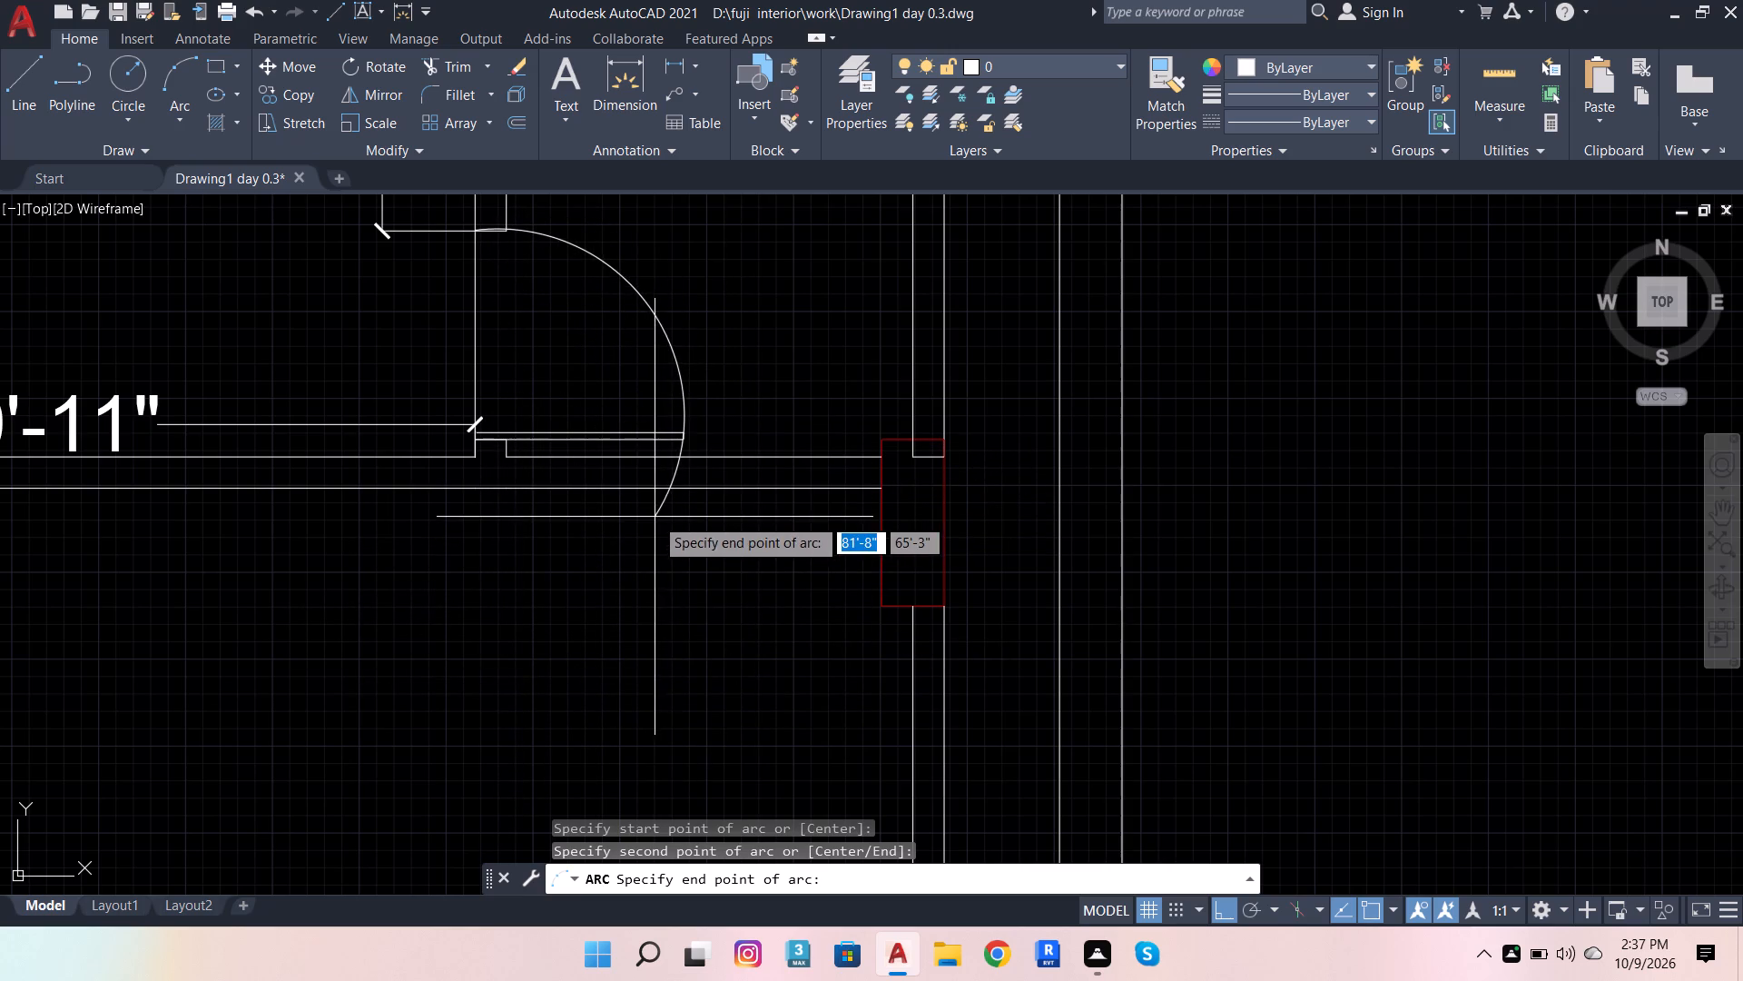
click(677, 591)
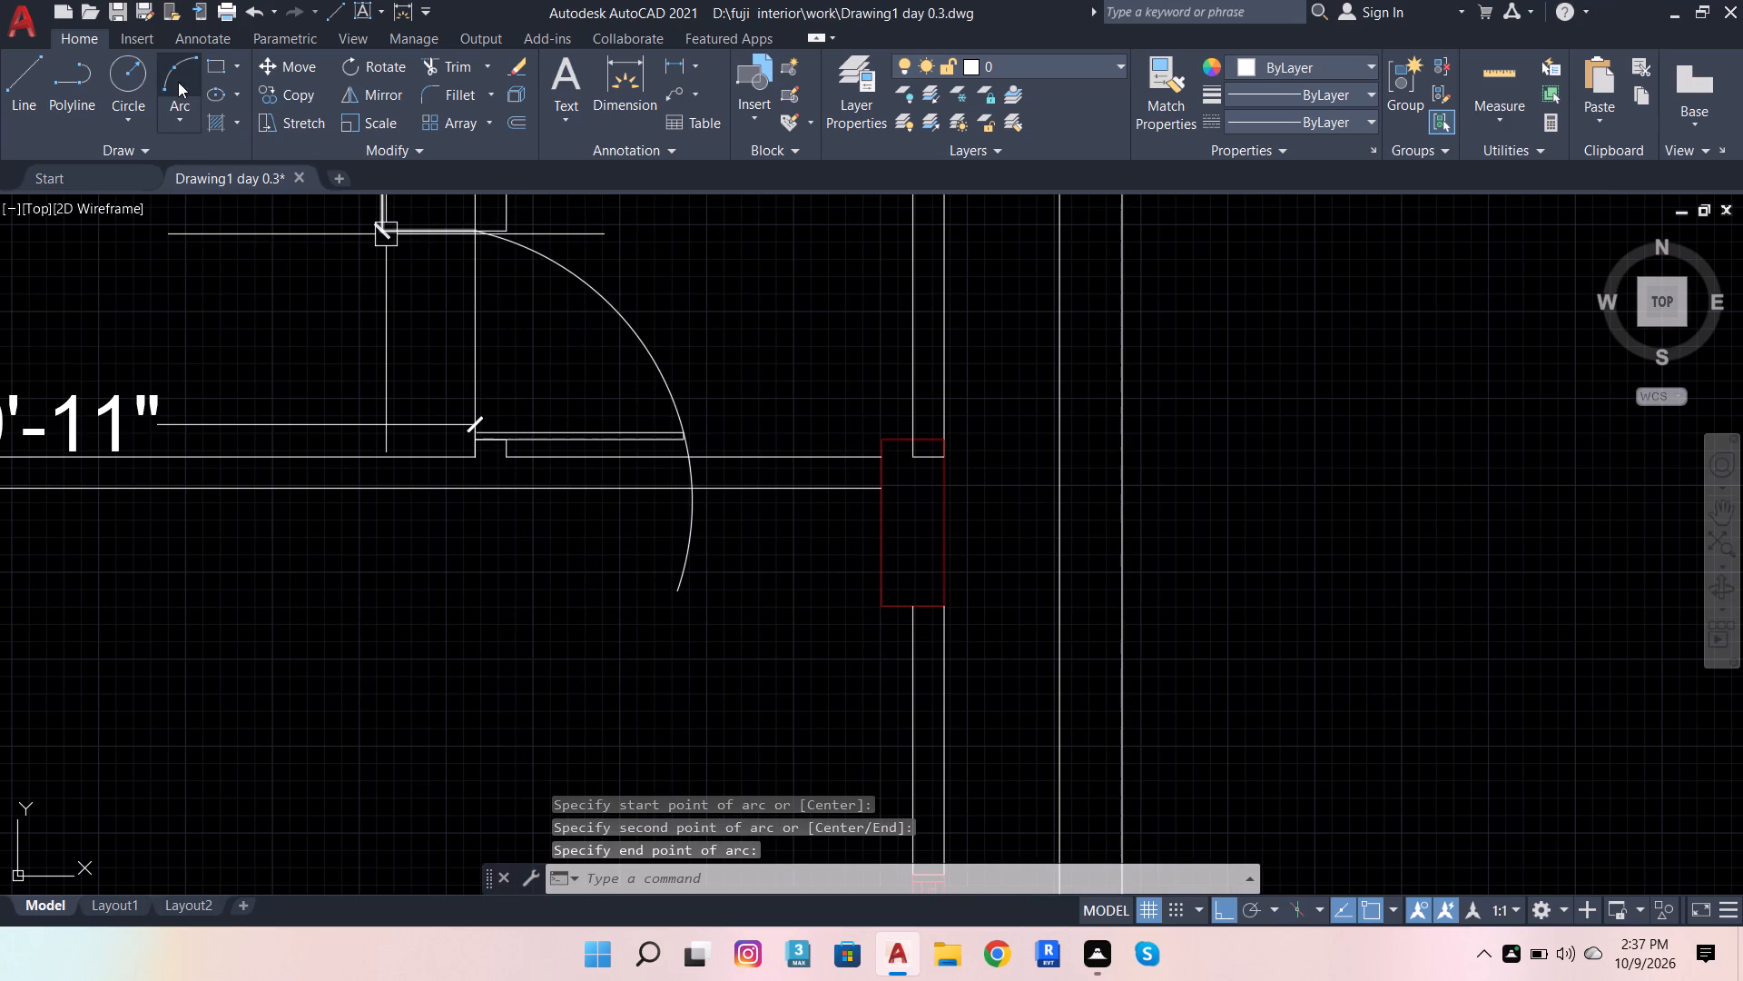
Trim off the part of the swing arc that extends south past the door leaf's free end.
click(439, 68)
scroll(700, 434, up, 2)
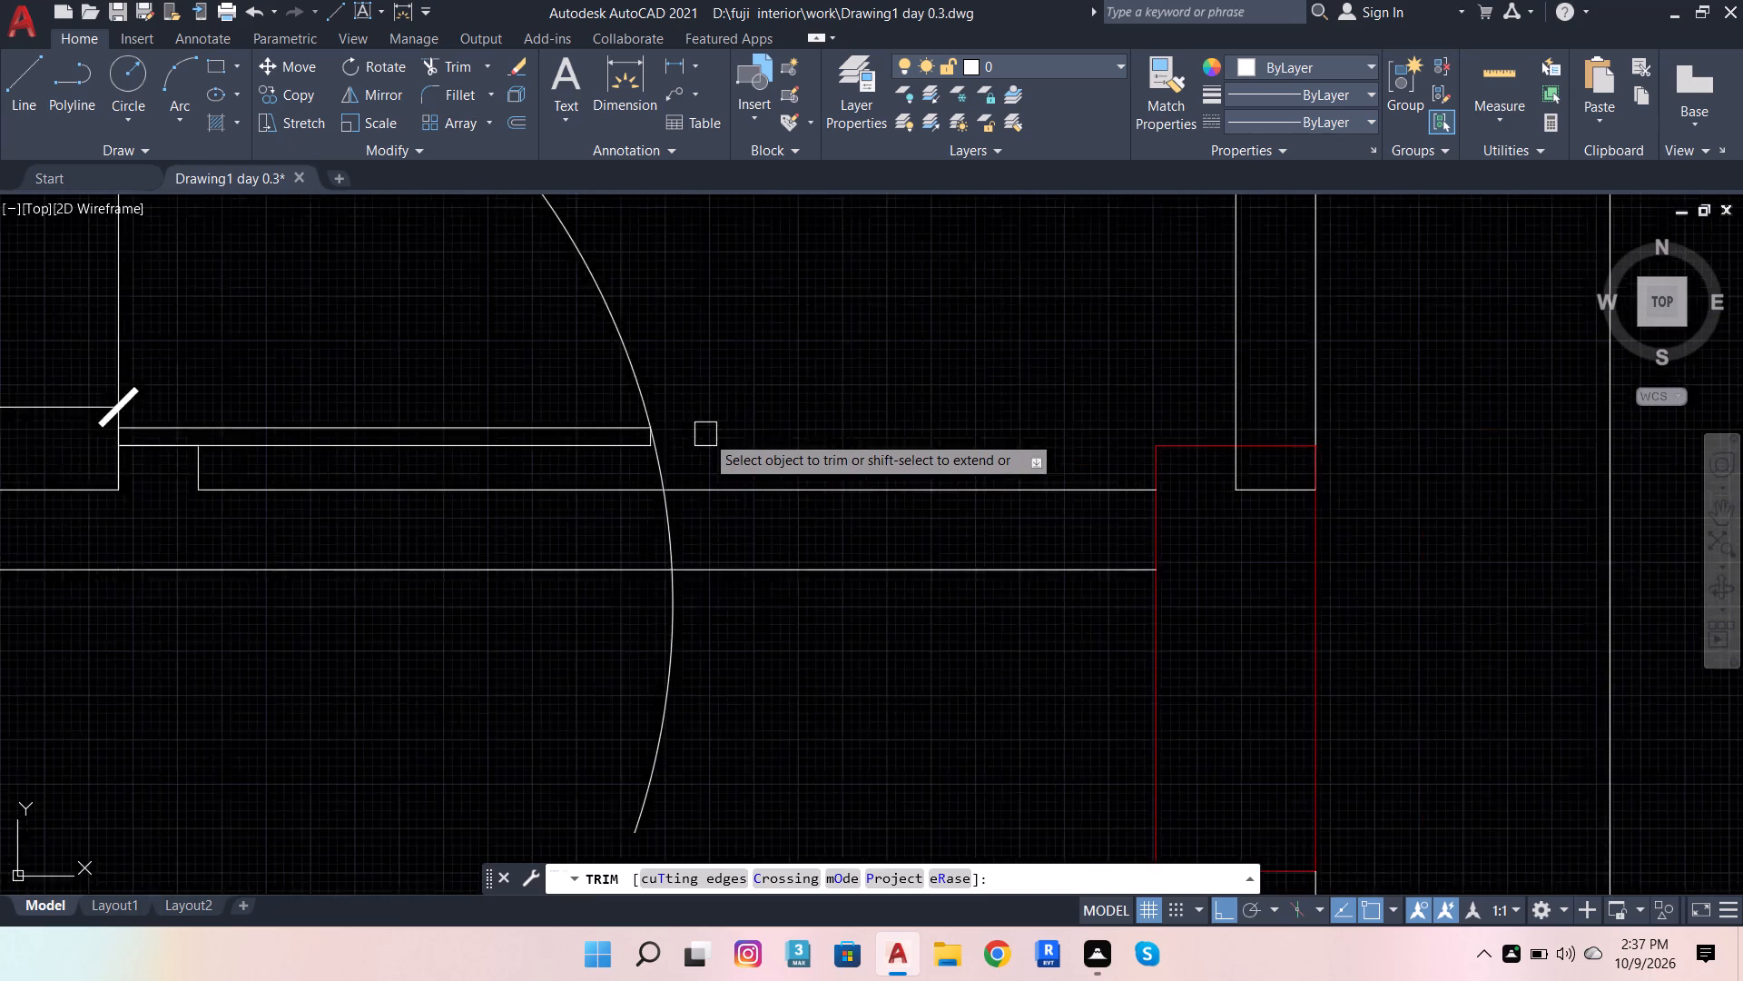
scroll(705, 434, up, 1)
click(639, 474)
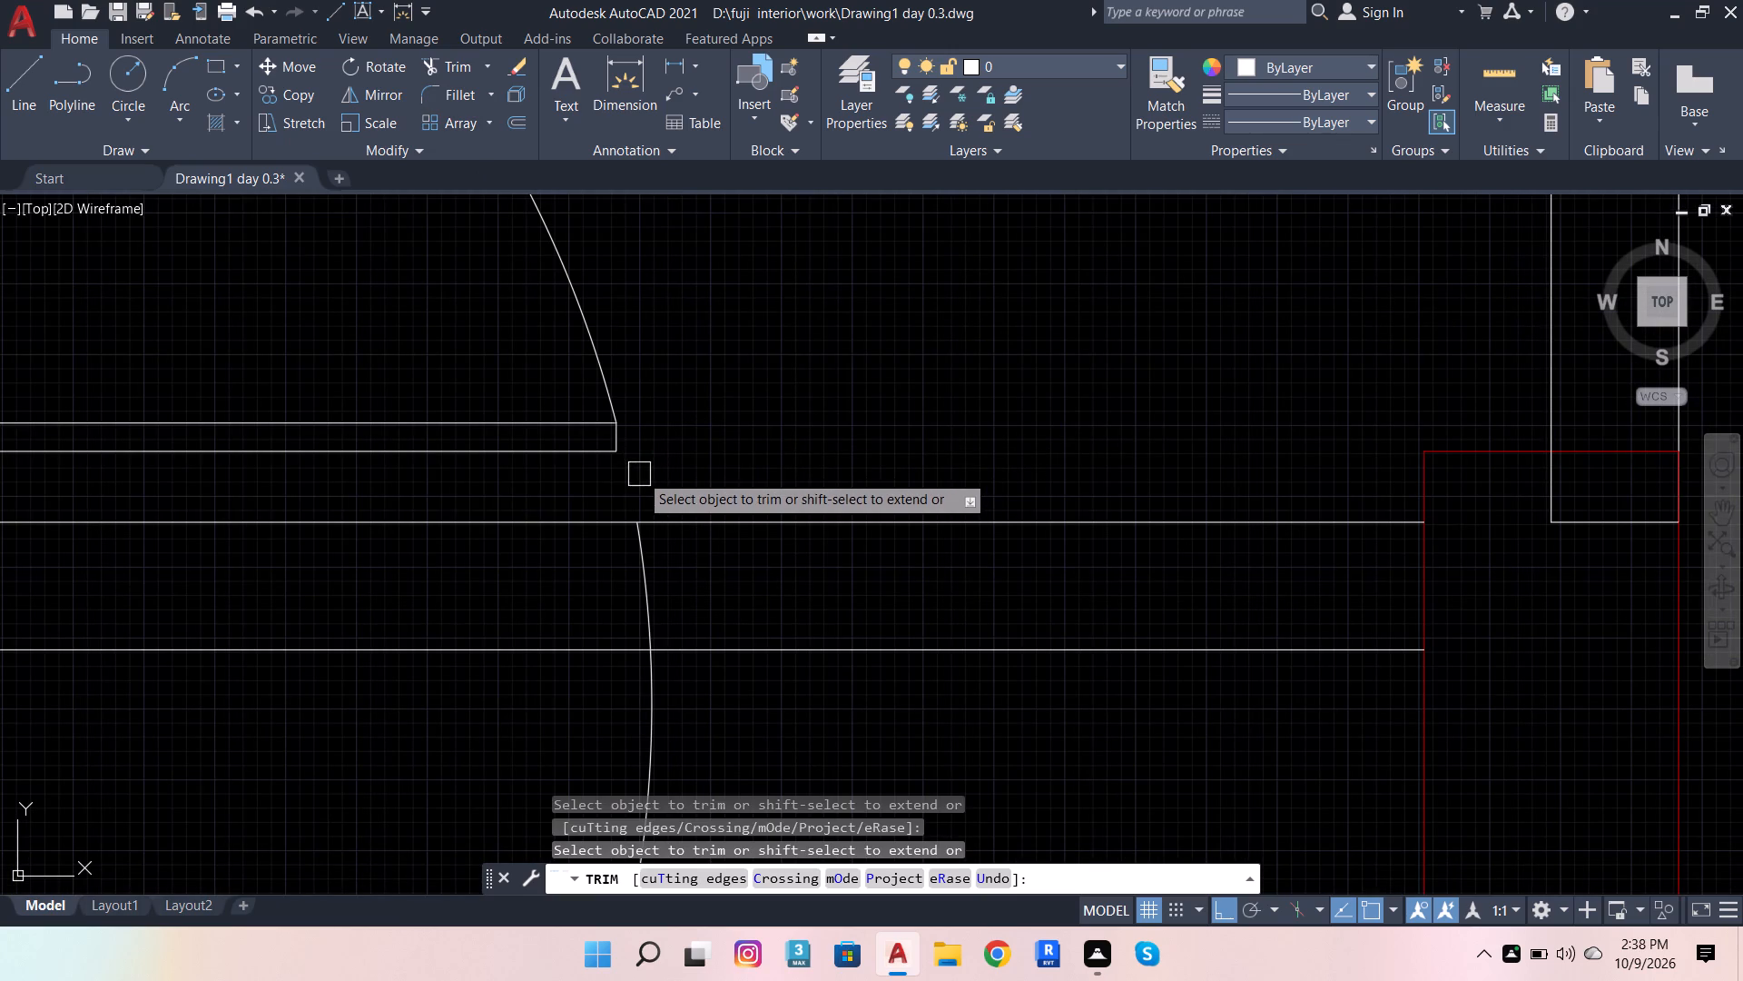
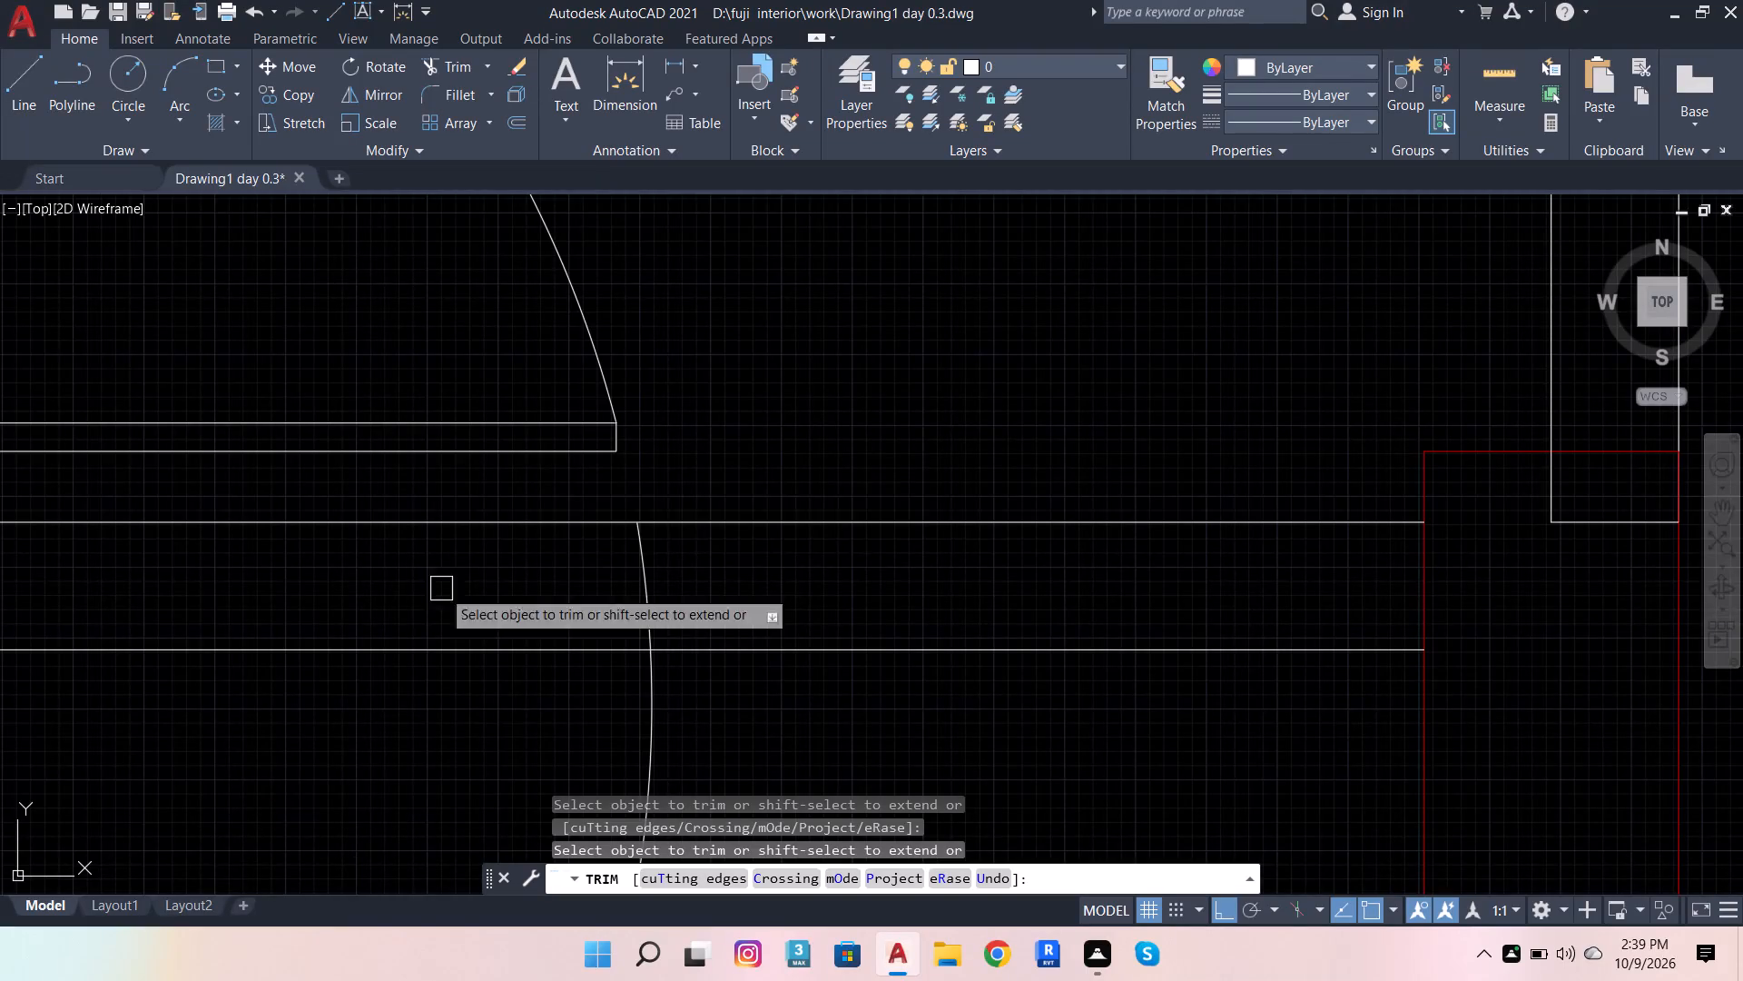
Trim off the leftover swing arc pieces crossing and extending south of the wall below the new door.
scroll(1082, 553, down, 4)
scroll(910, 590, up, 4)
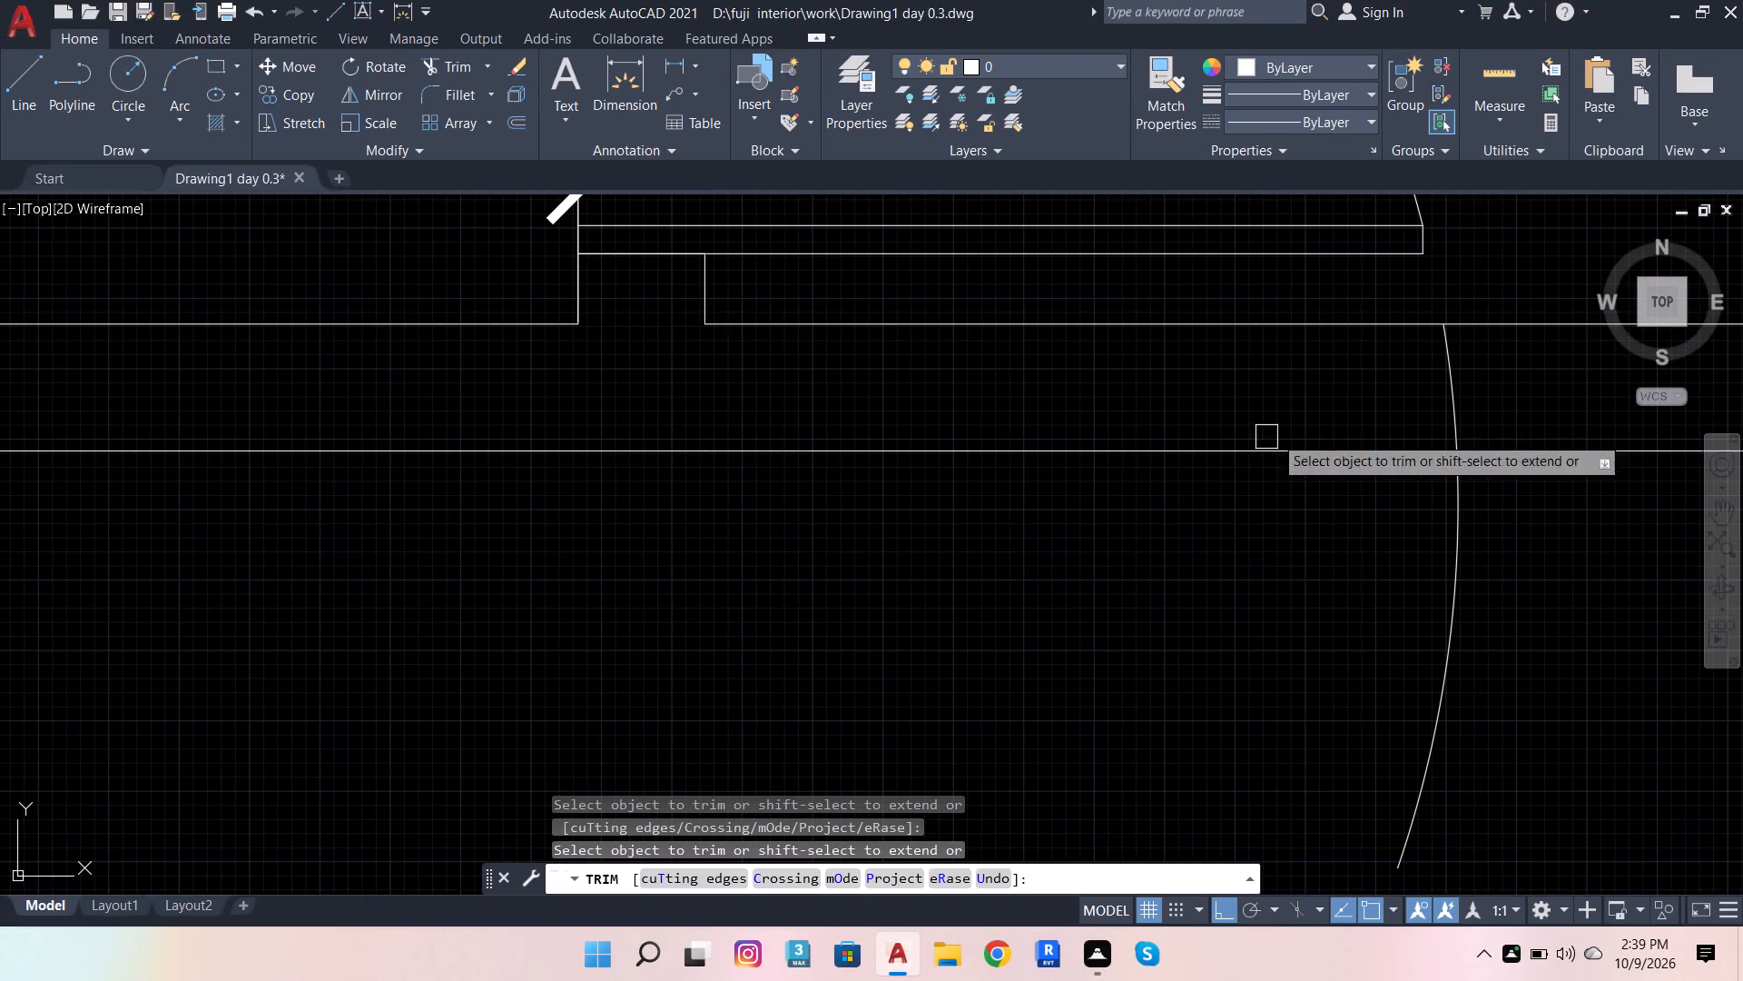
click(1456, 387)
click(1469, 581)
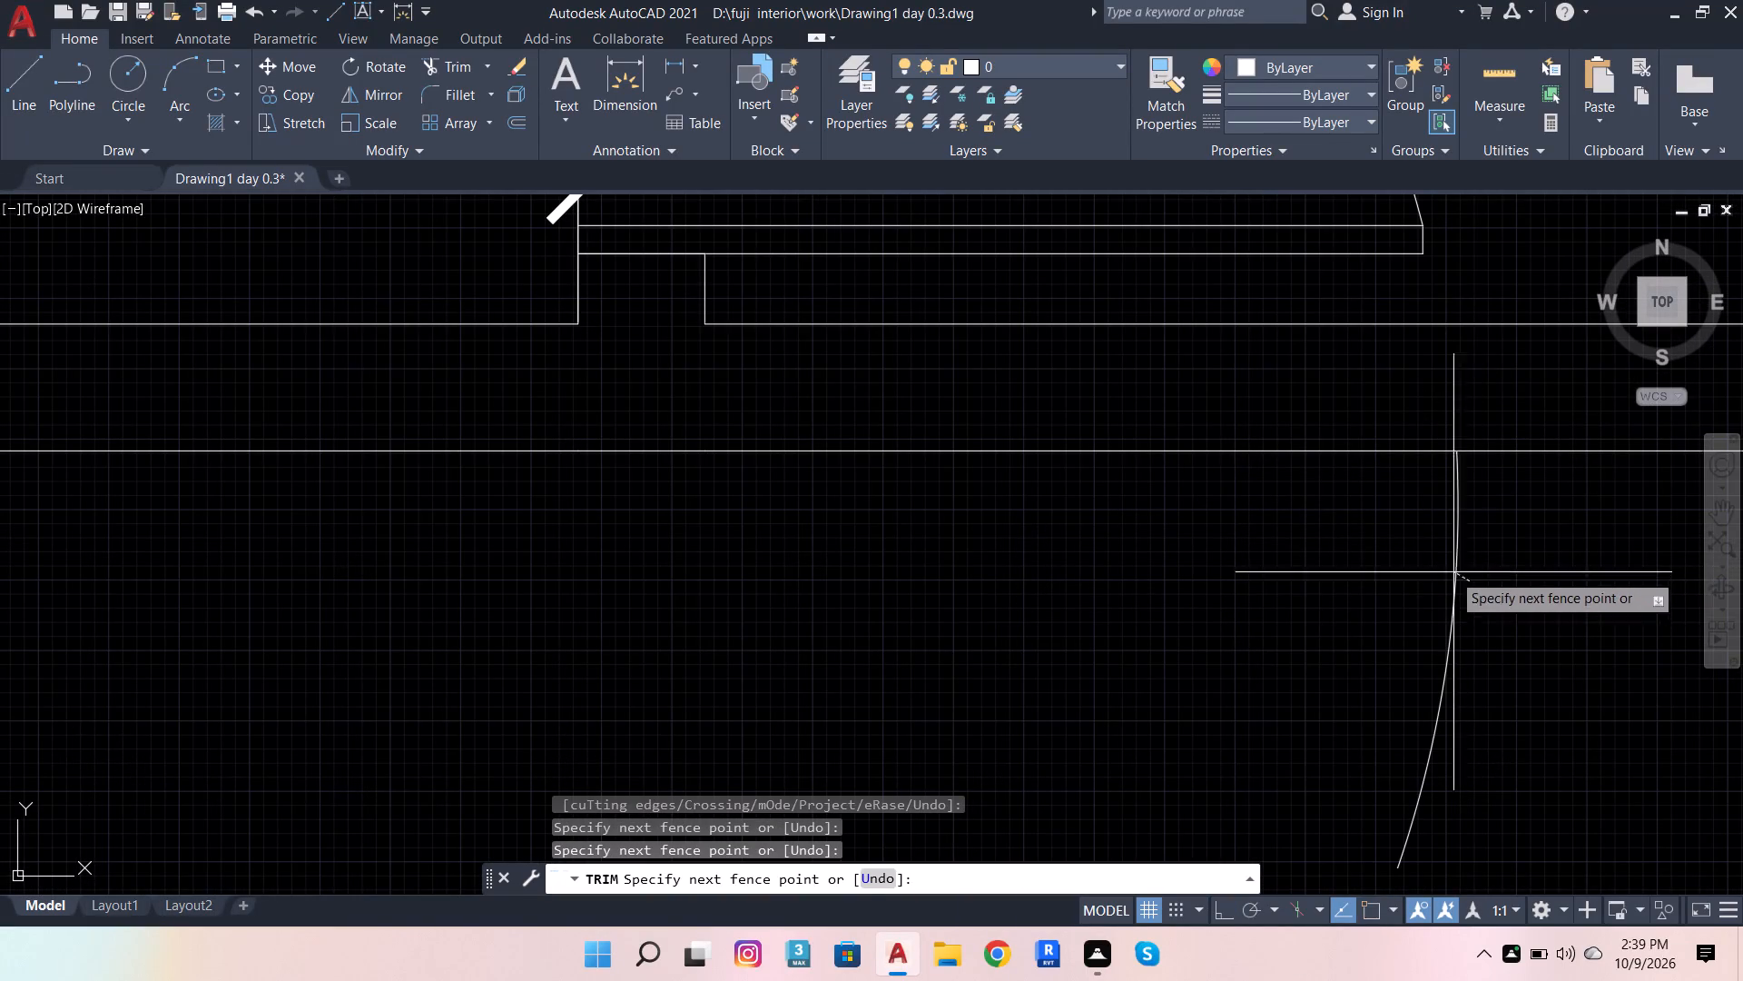
click(1411, 568)
scroll(1409, 590, down, 5)
scroll(1514, 489, up, 3)
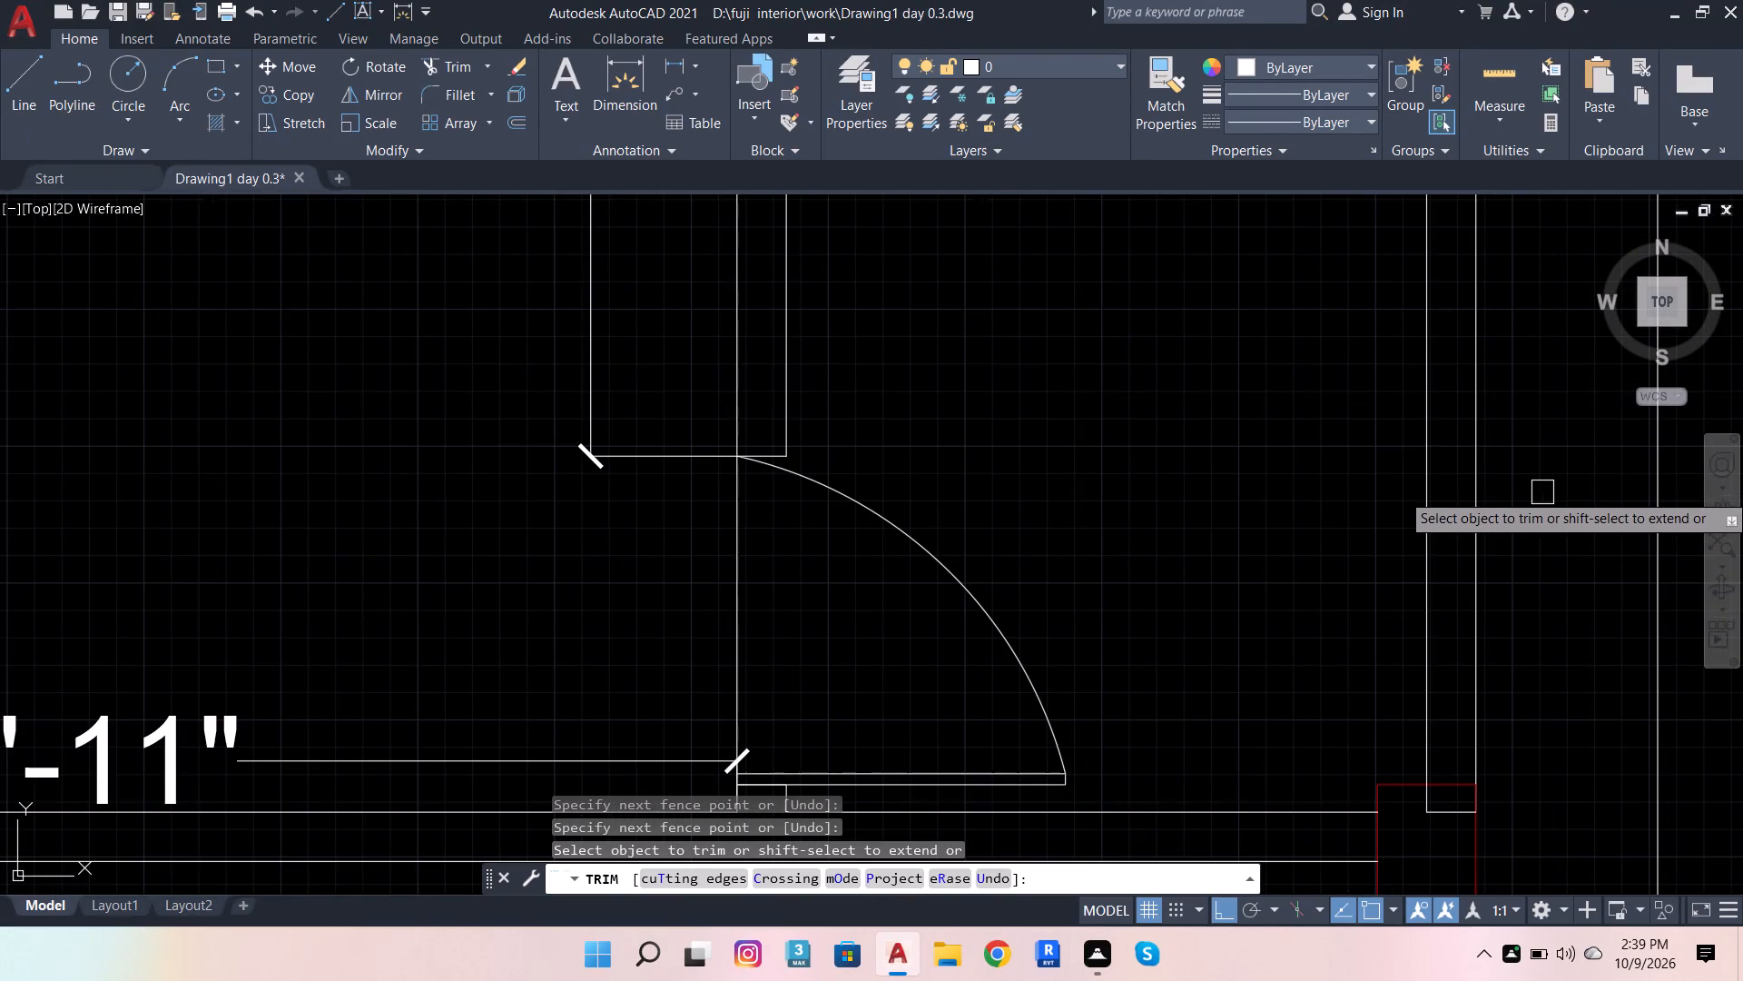
scroll(1161, 757, down, 5)
key(Escape)
key(Escape)
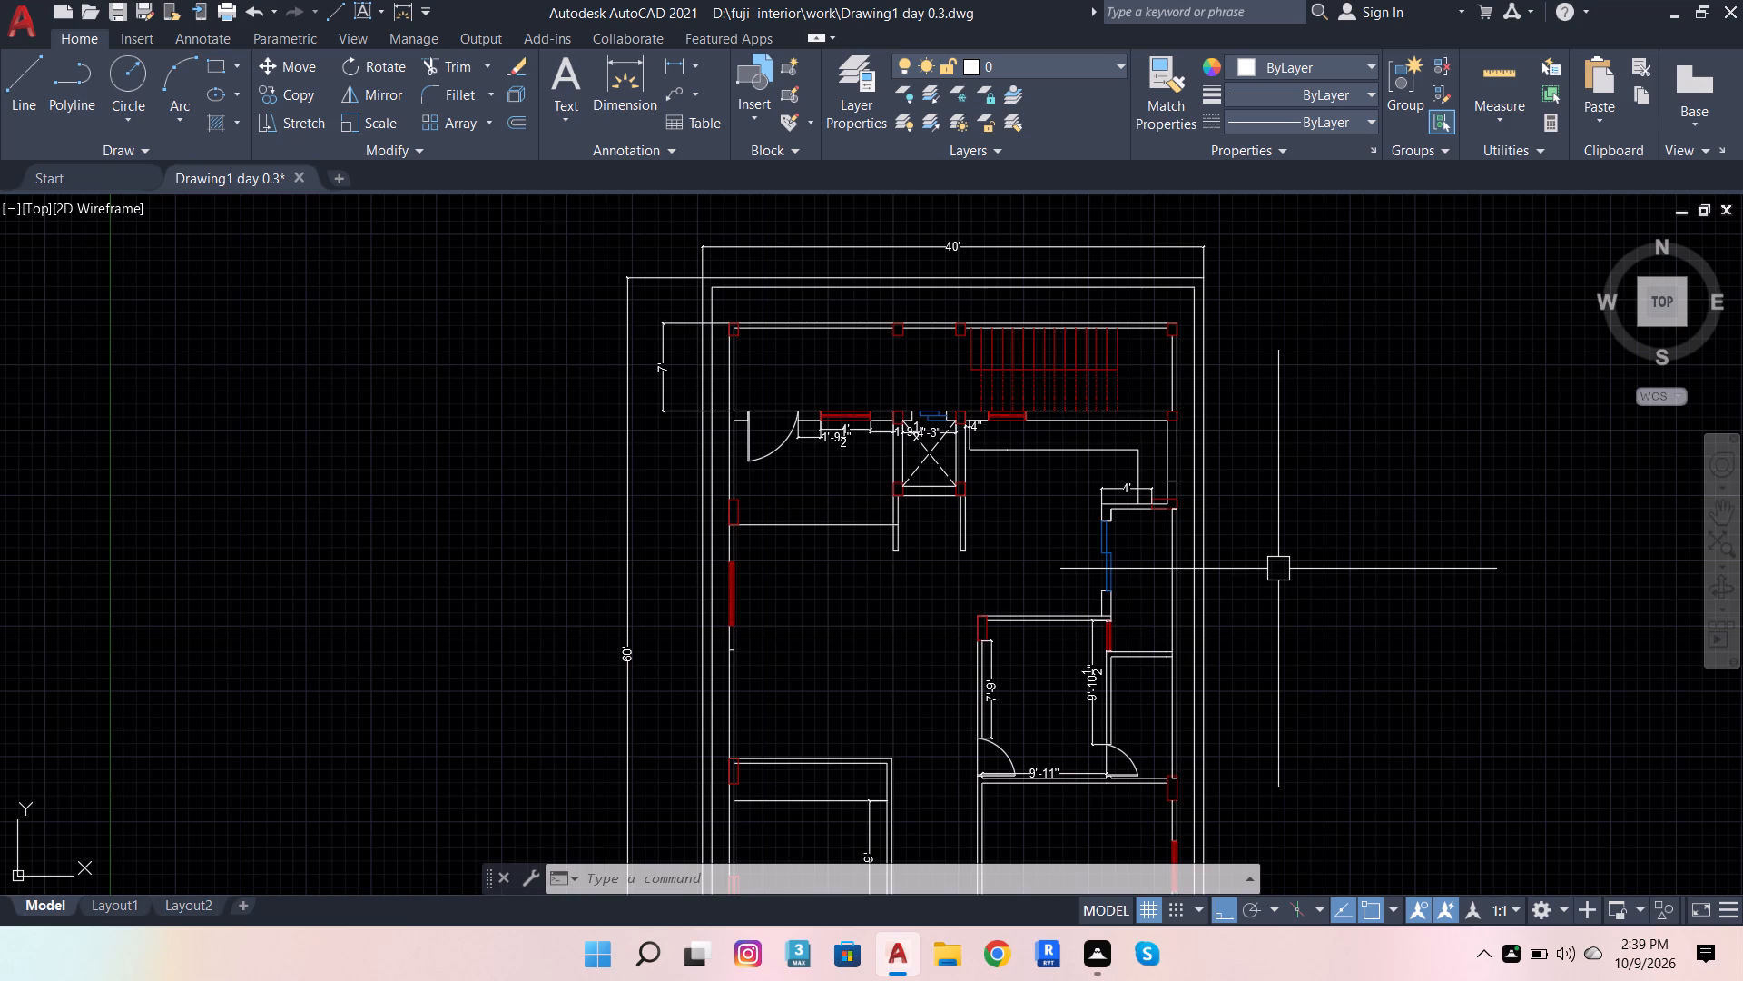
Look over the whole floor plan for walls that still need door openings or doors.
scroll(337, 0, down, 2)
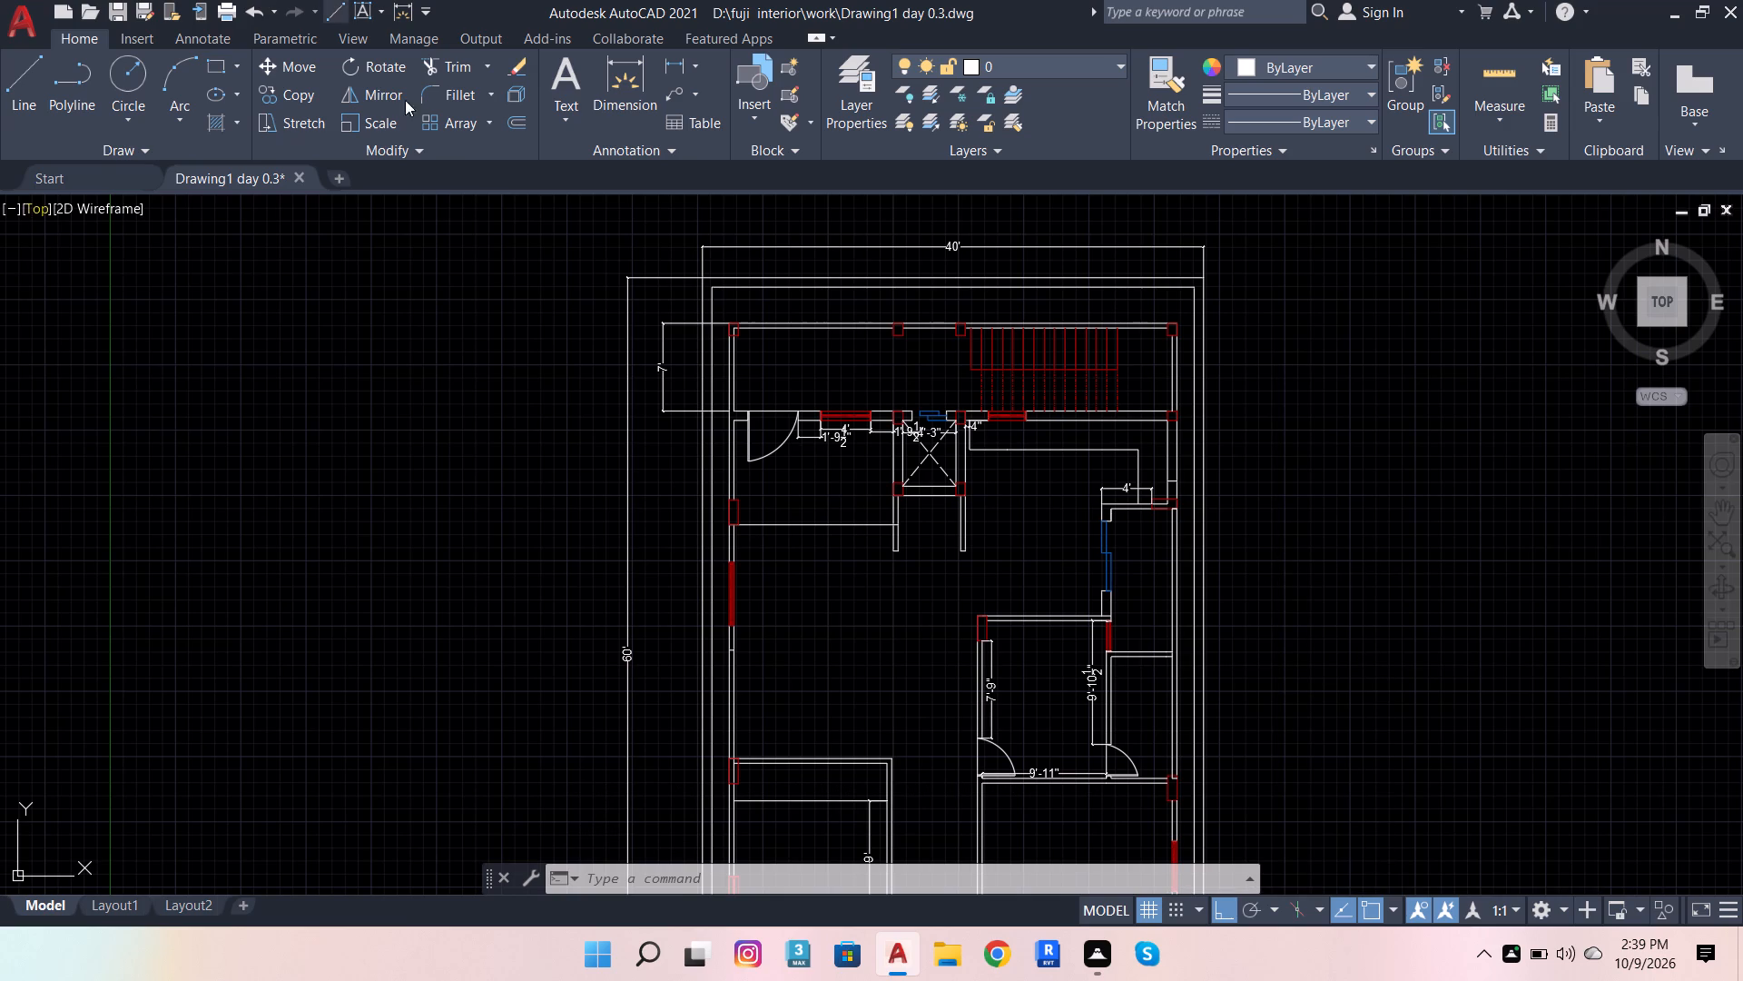
scroll(405, 100, down, 2)
scroll(806, 411, up, 3)
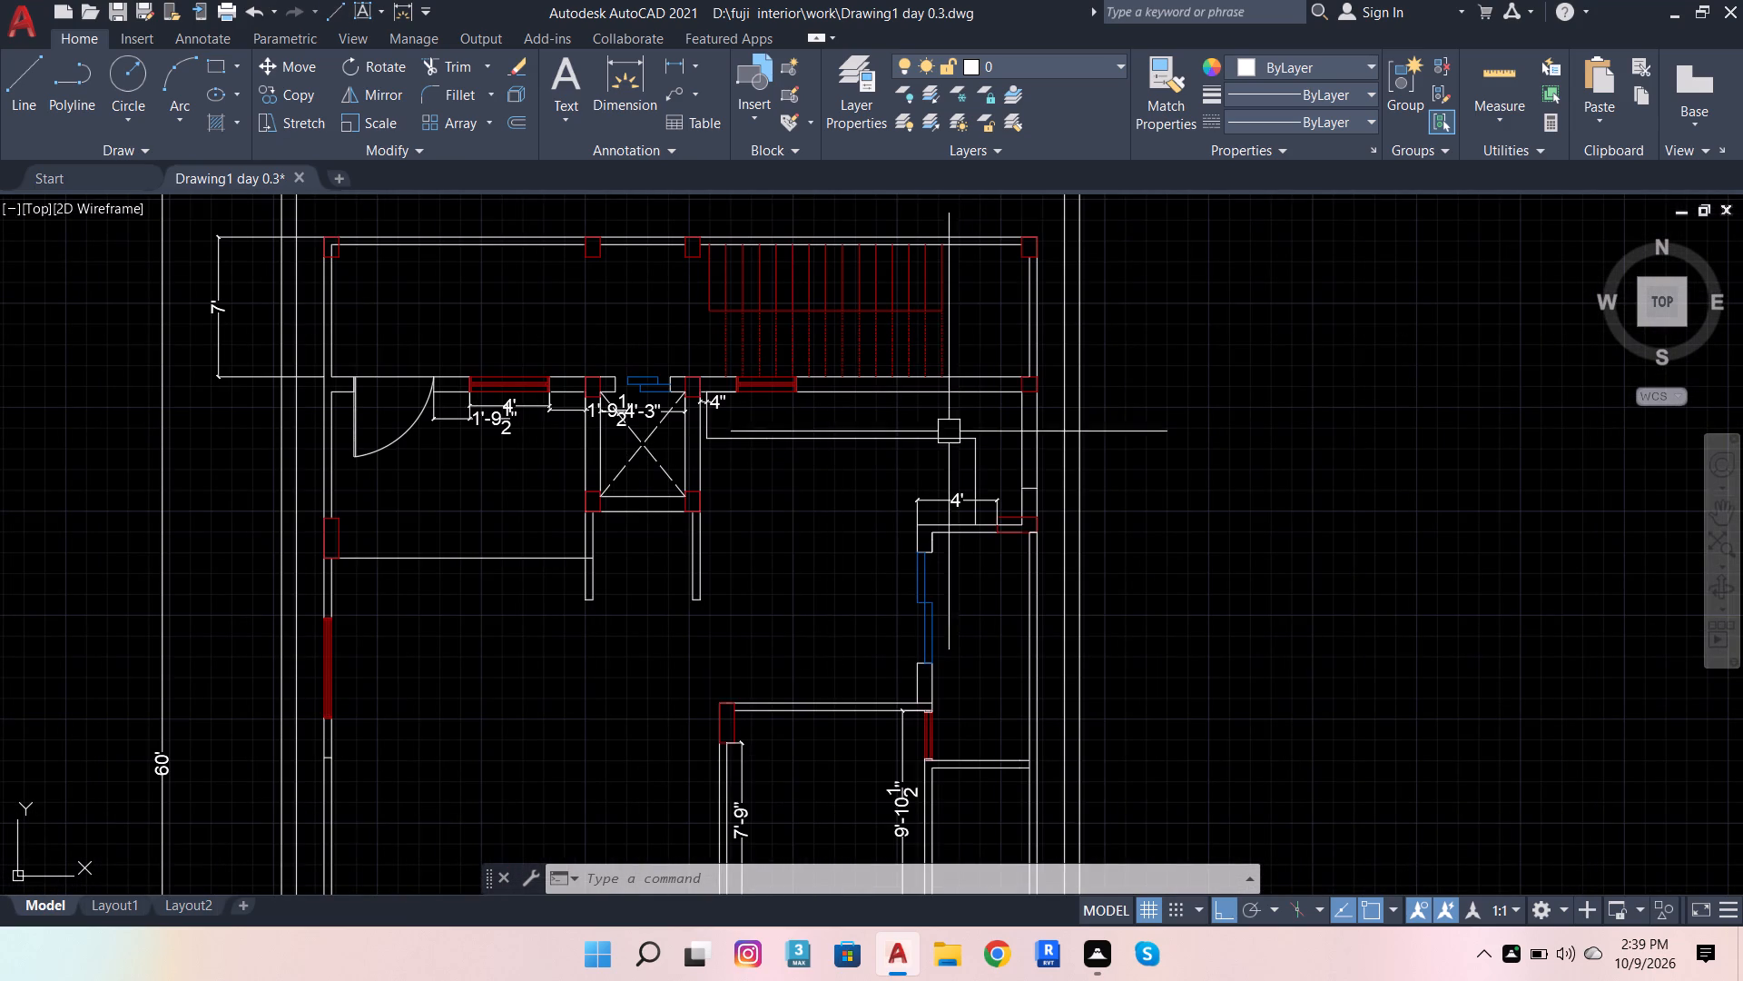
scroll(1039, 620, up, 2)
scroll(1061, 658, down, 1)
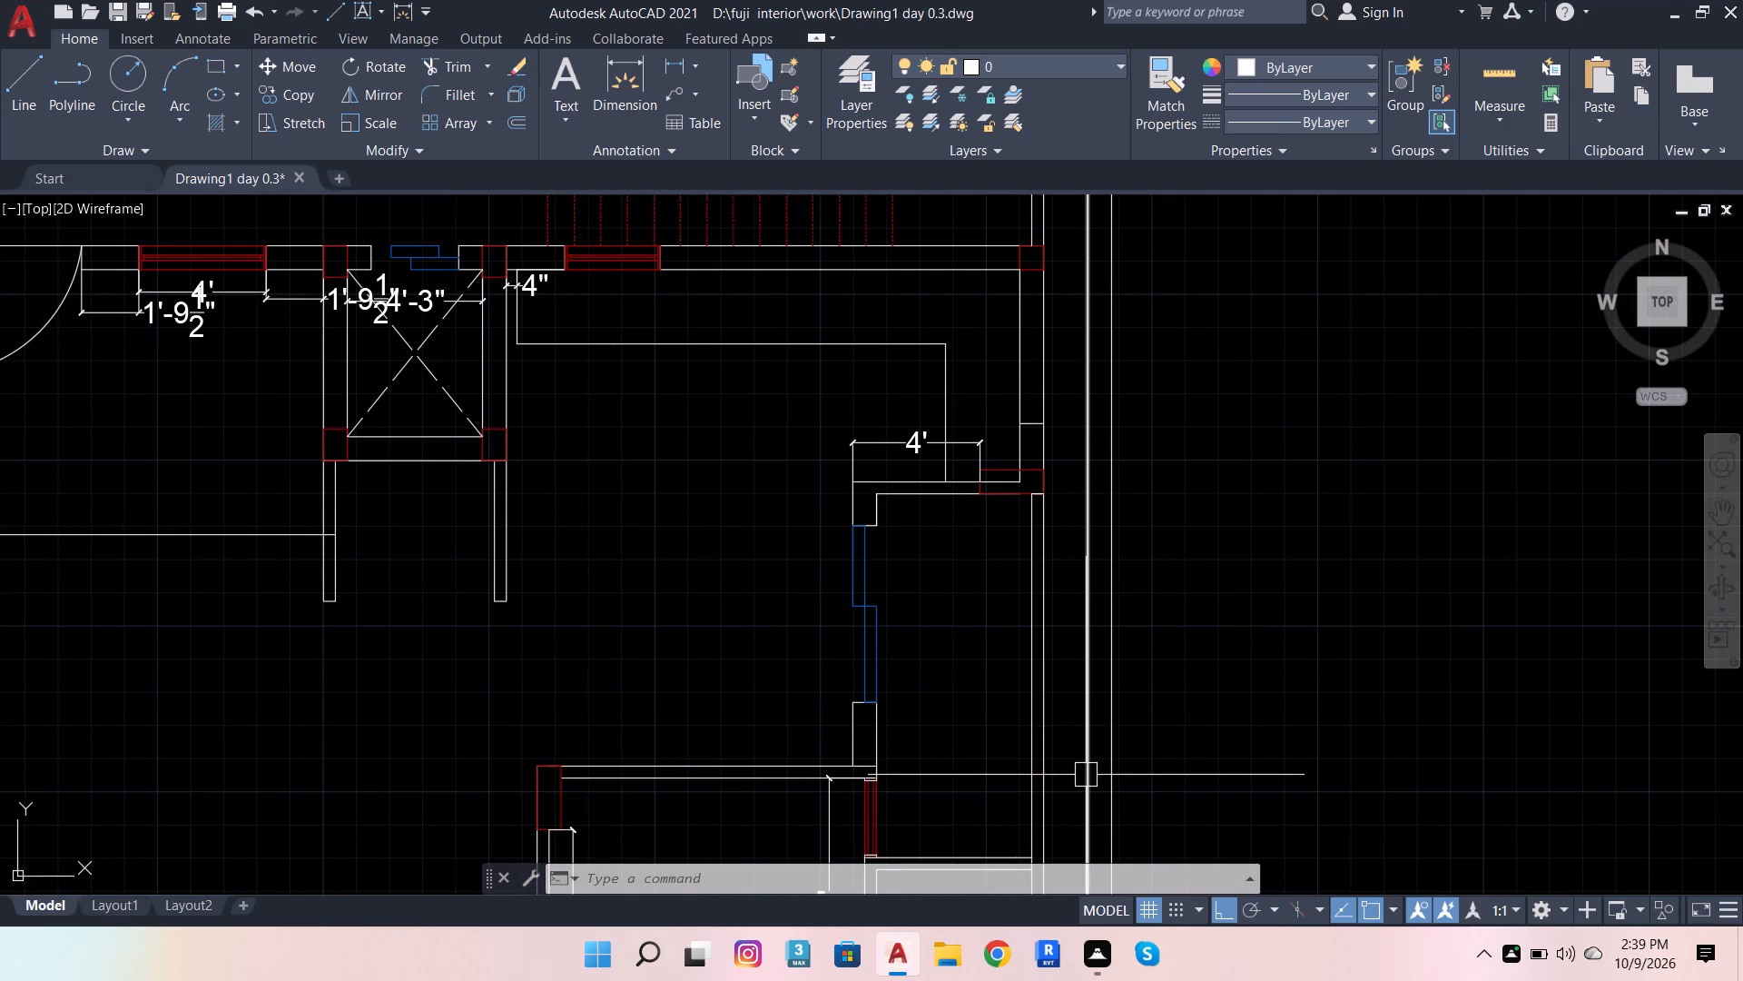
scroll(1068, 543, up, 1)
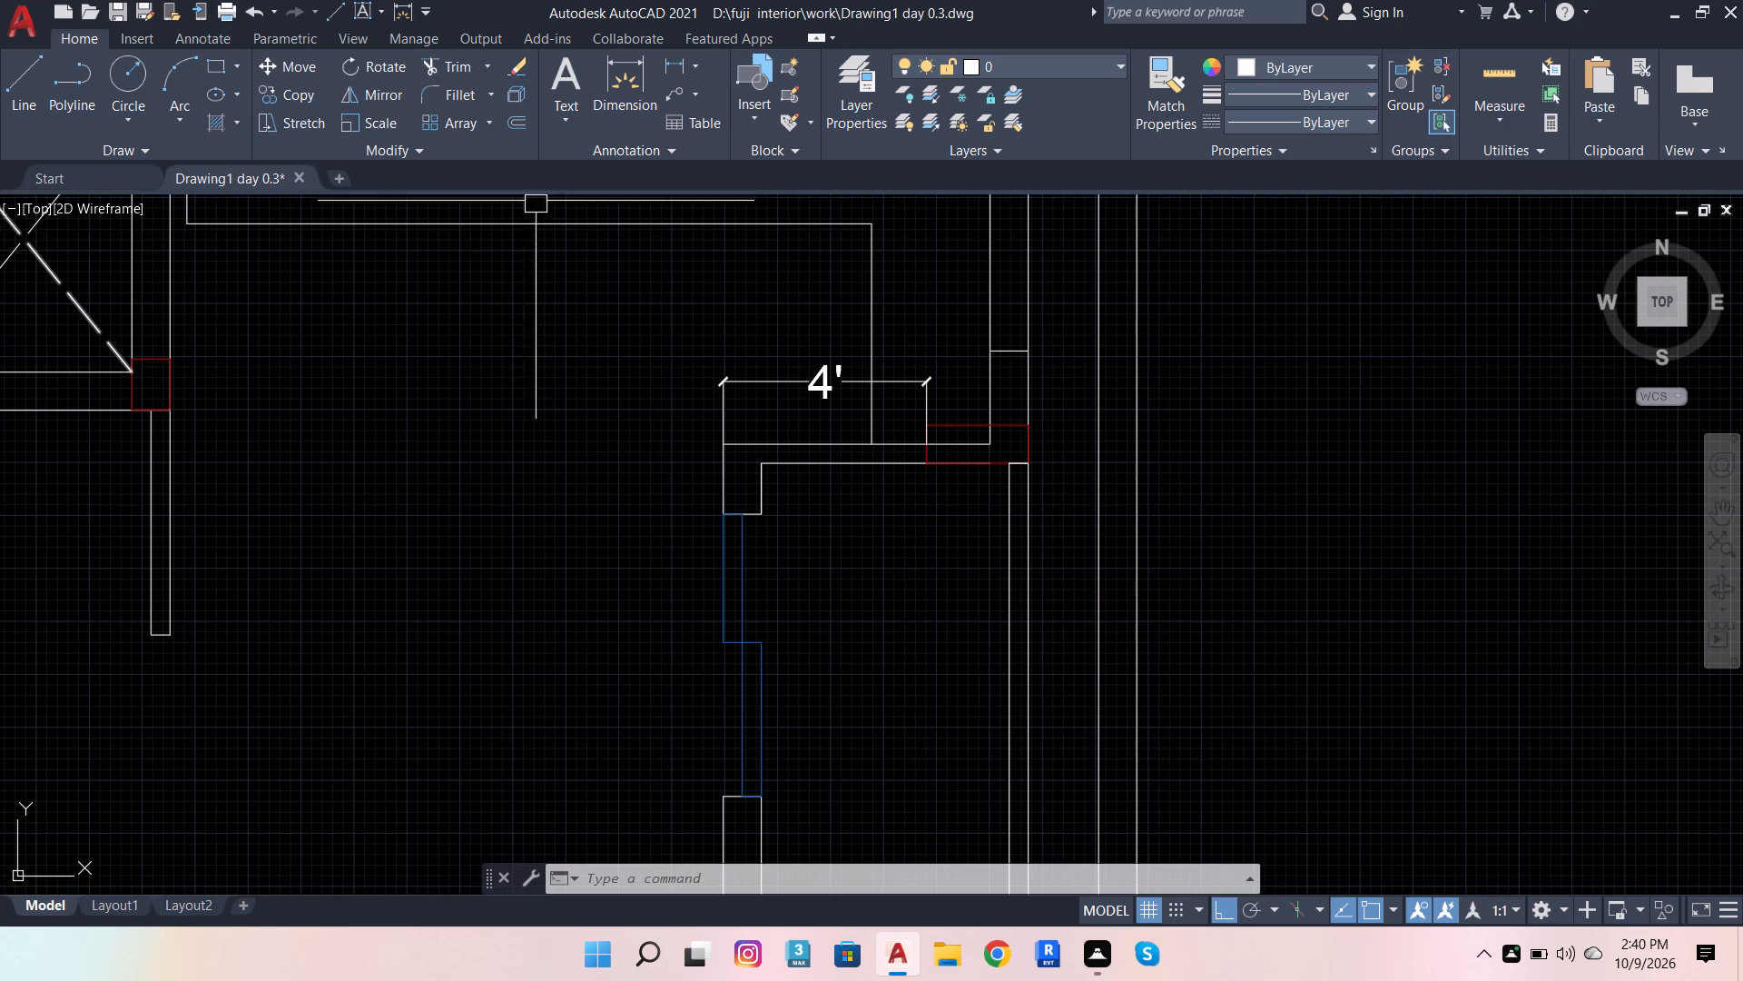
scroll(895, 561, down, 2)
scroll(1156, 433, down, 2)
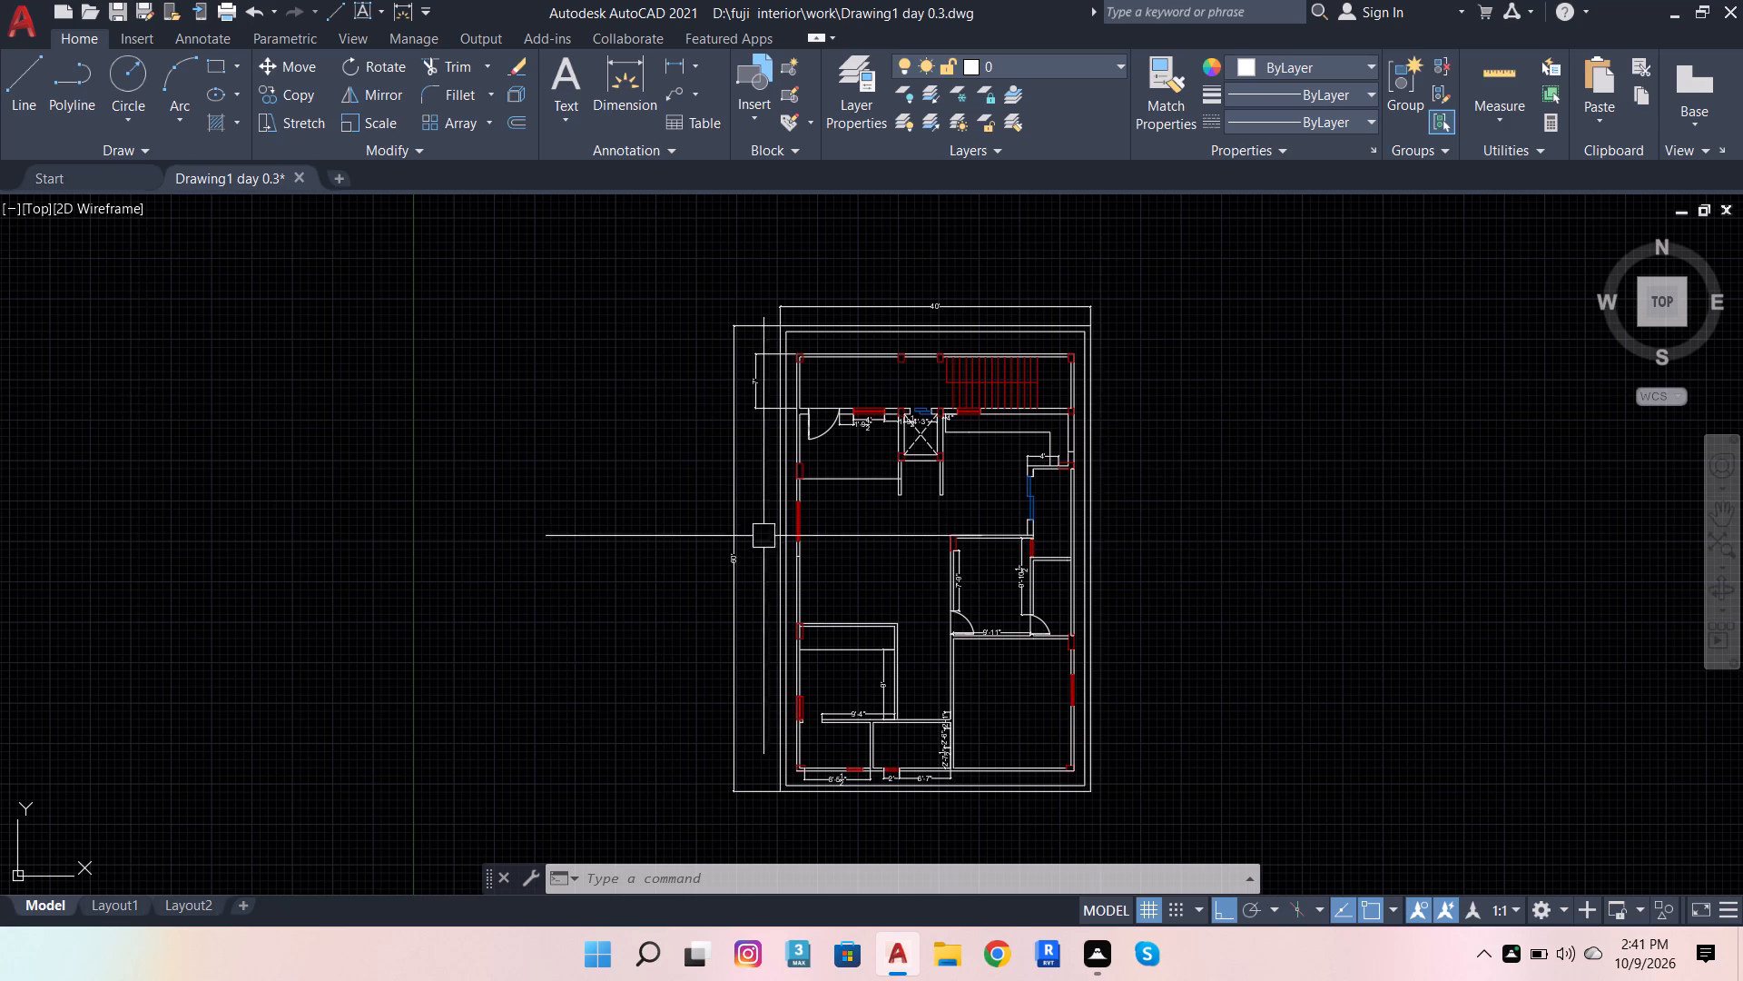
scroll(809, 601, down, 1)
scroll(954, 534, up, 4)
scroll(971, 556, down, 1)
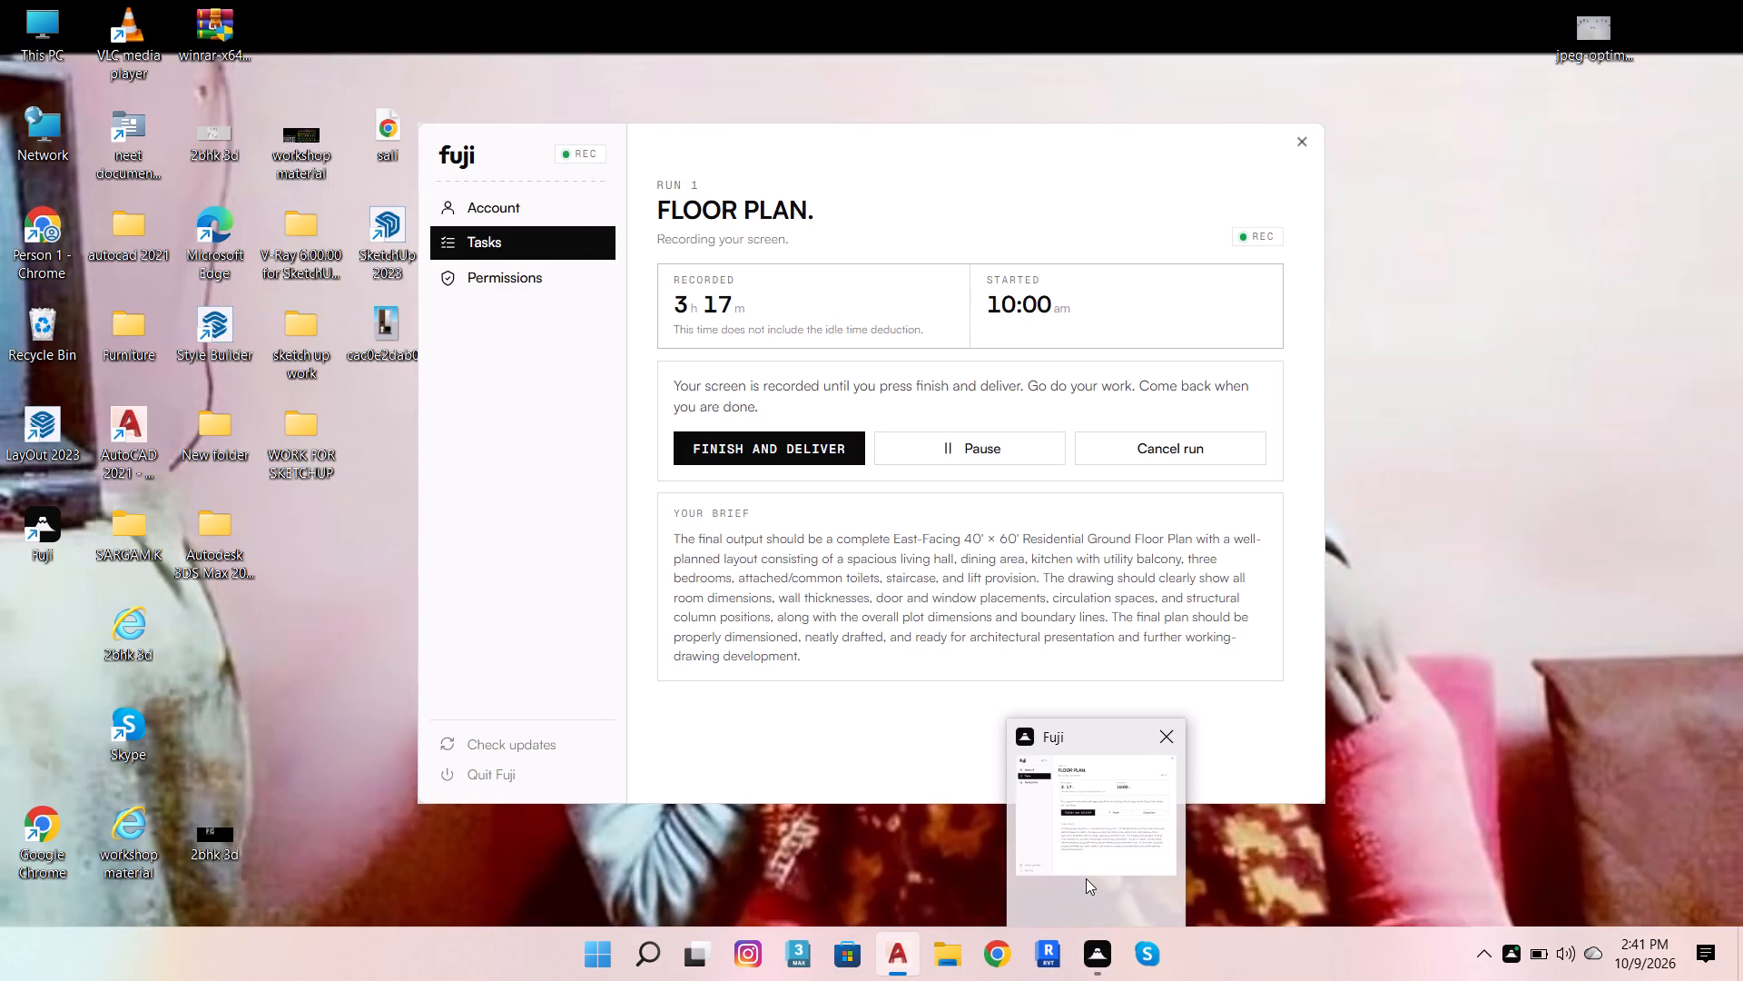
scroll(896, 602, down, 3)
scroll(870, 556, up, 3)
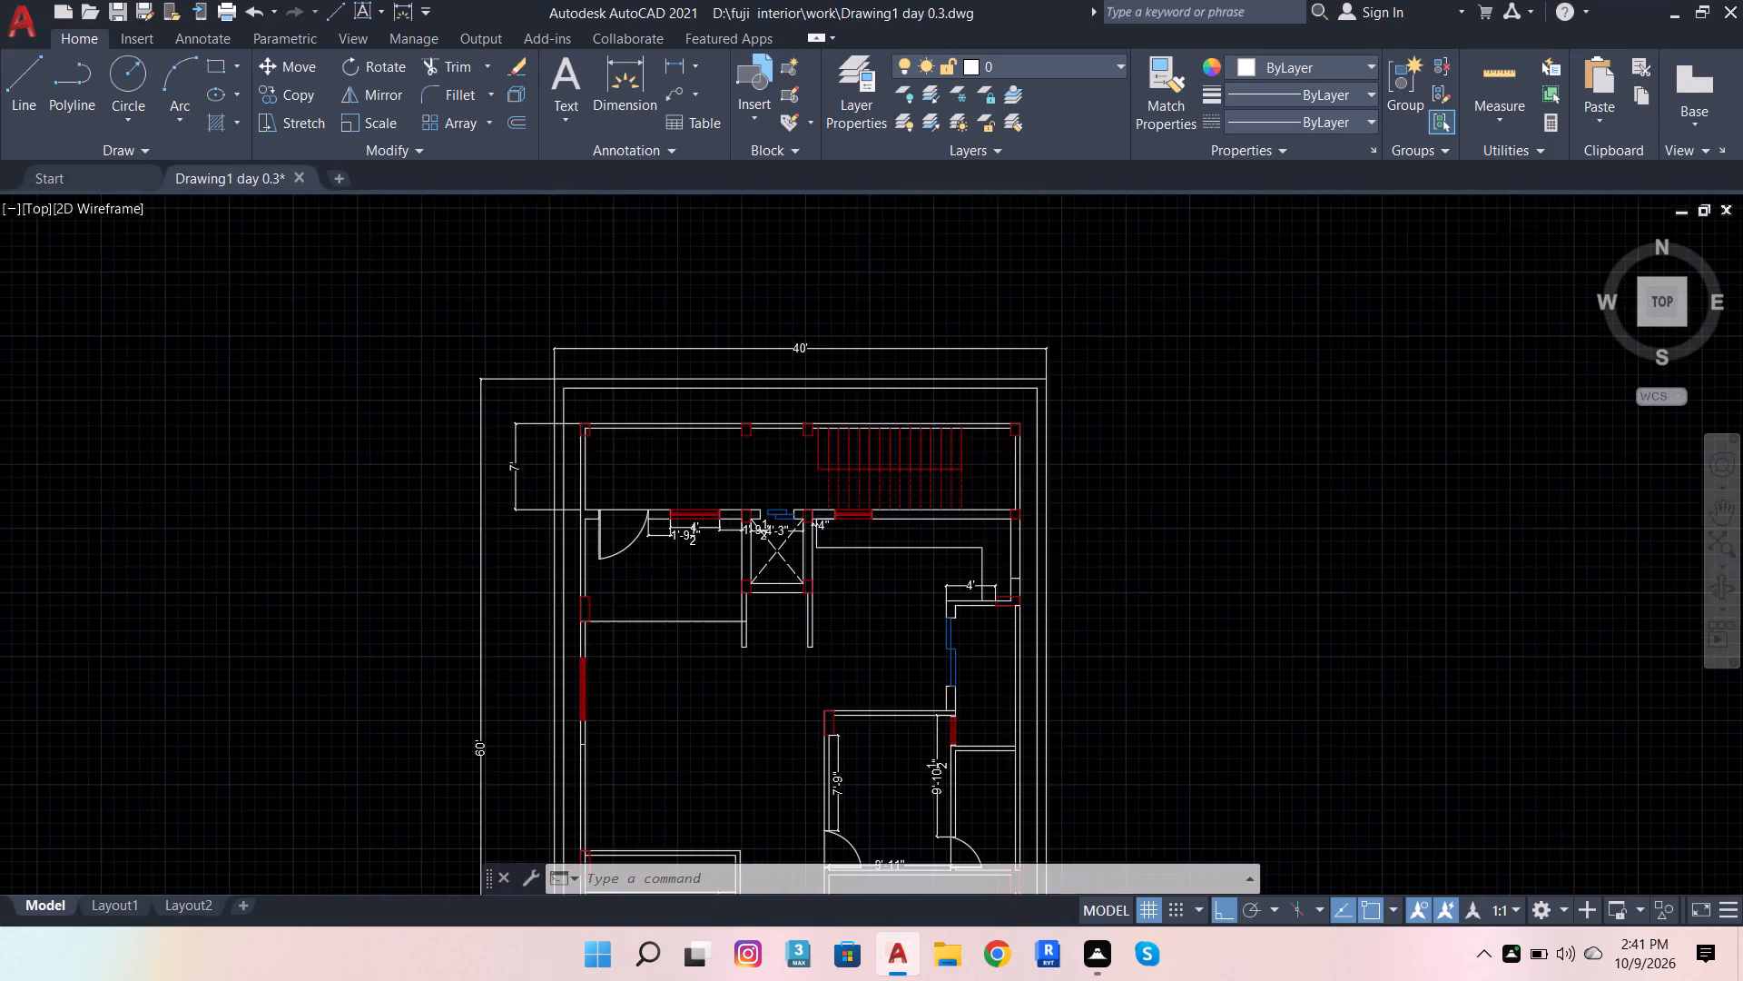
scroll(620, 438, up, 1)
scroll(845, 649, down, 1)
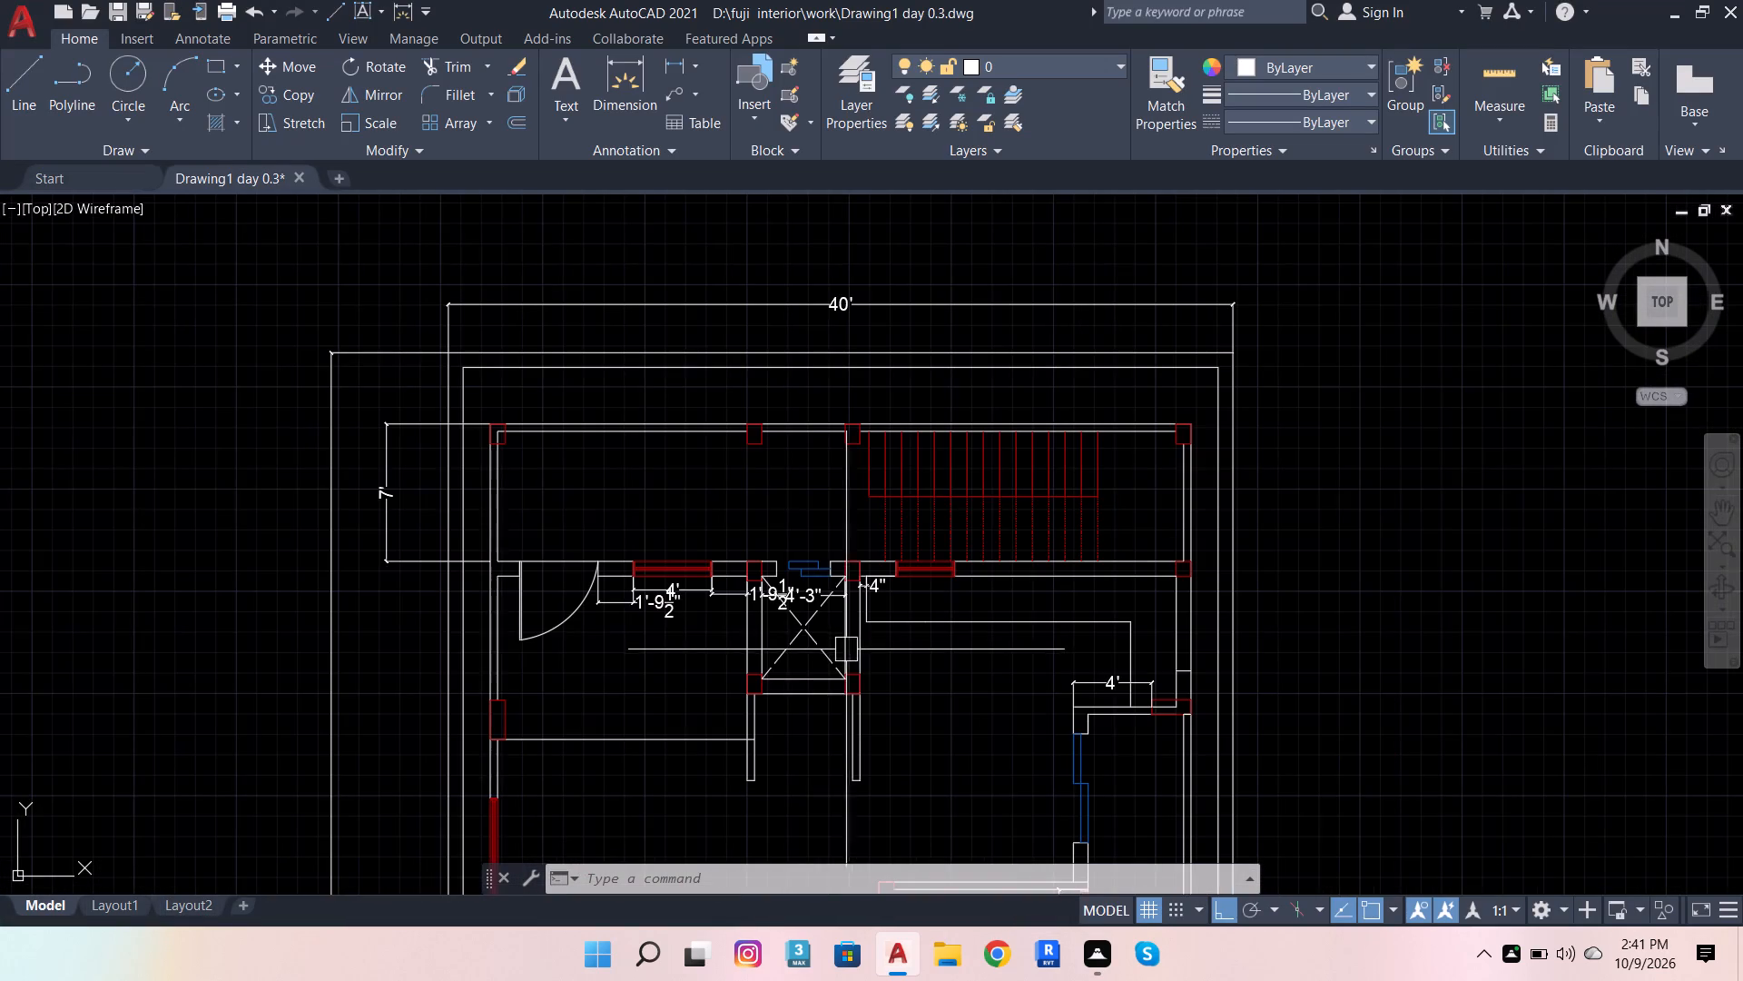
scroll(731, 471, down, 2)
scroll(859, 686, down, 1)
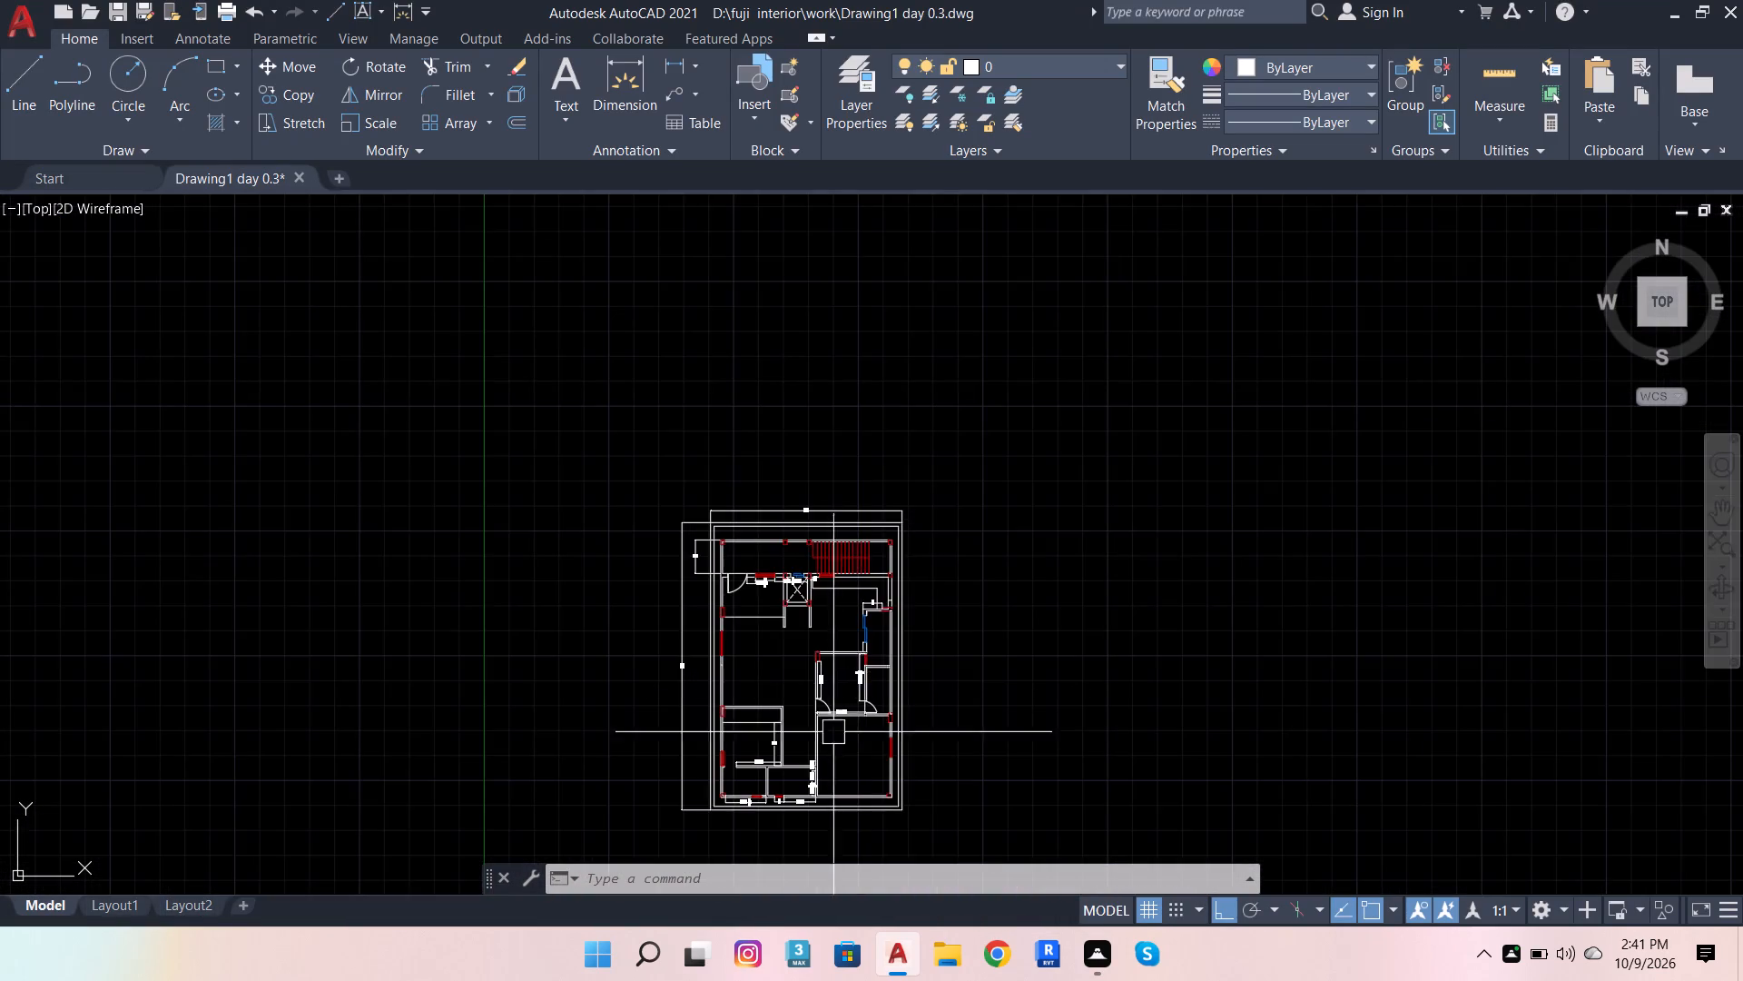
Draw a line across the southwest room's east wall at the 8' dimension's north end and trim its overhang past the outer face.
scroll(802, 771, up, 3)
scroll(705, 513, up, 3)
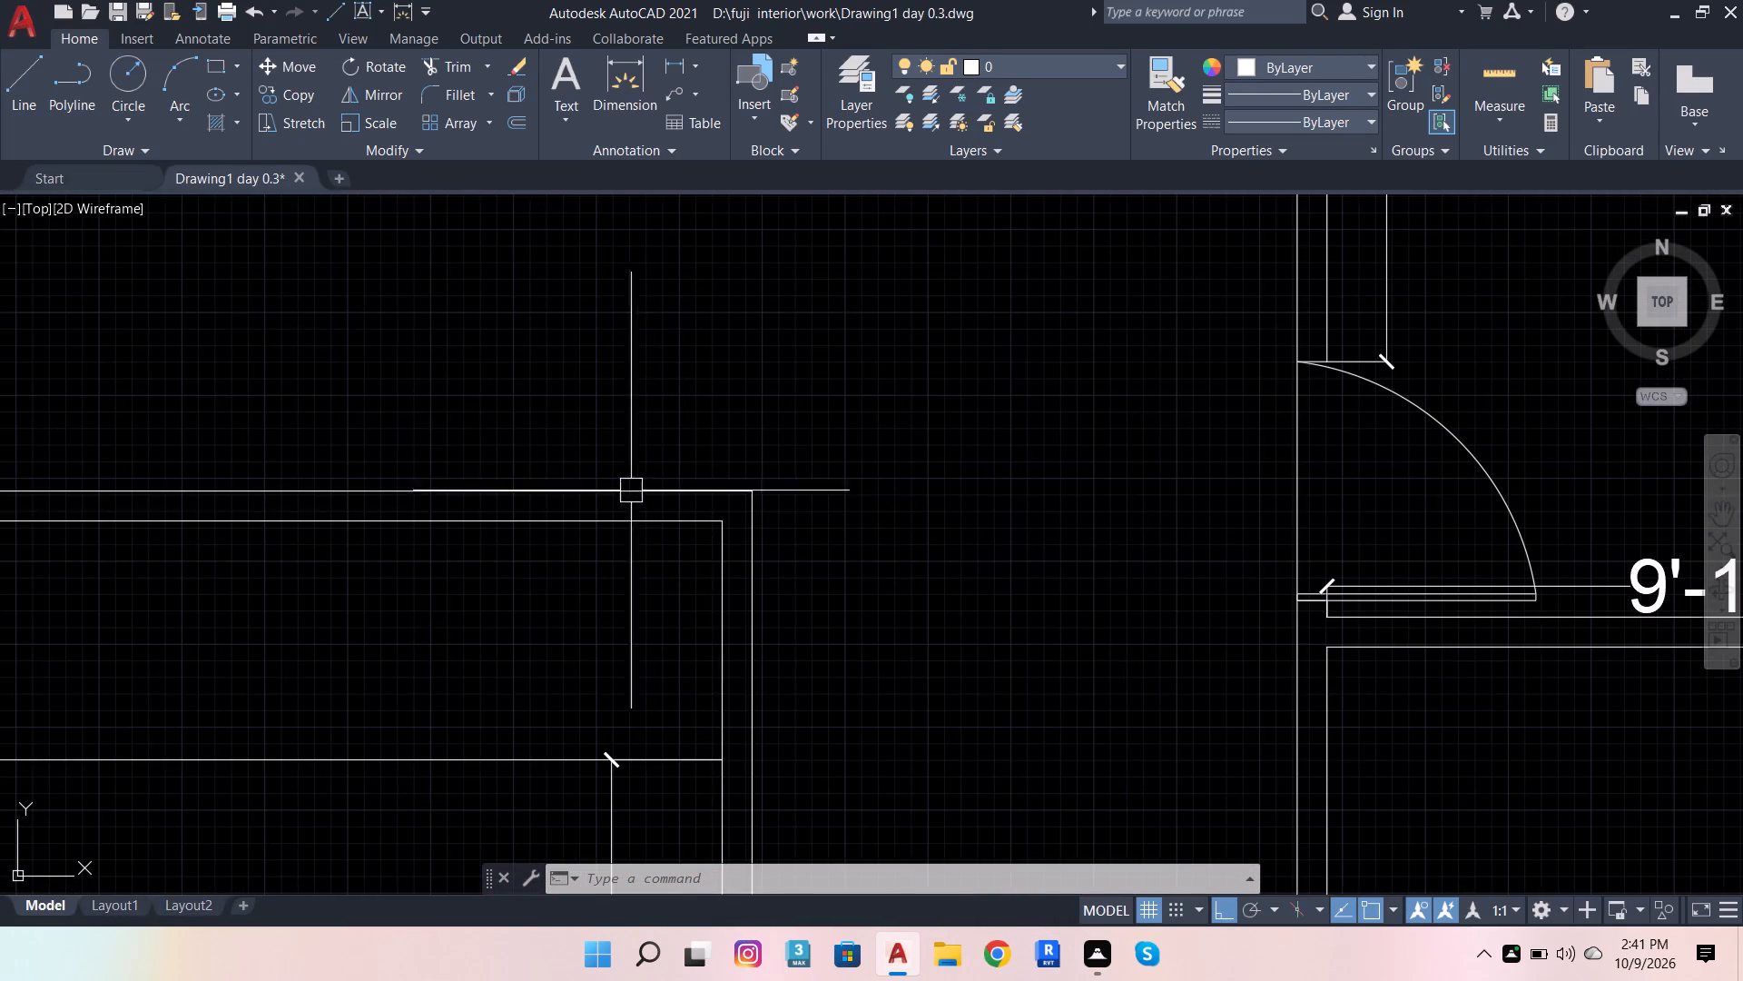
click(25, 94)
scroll(832, 753, up, 2)
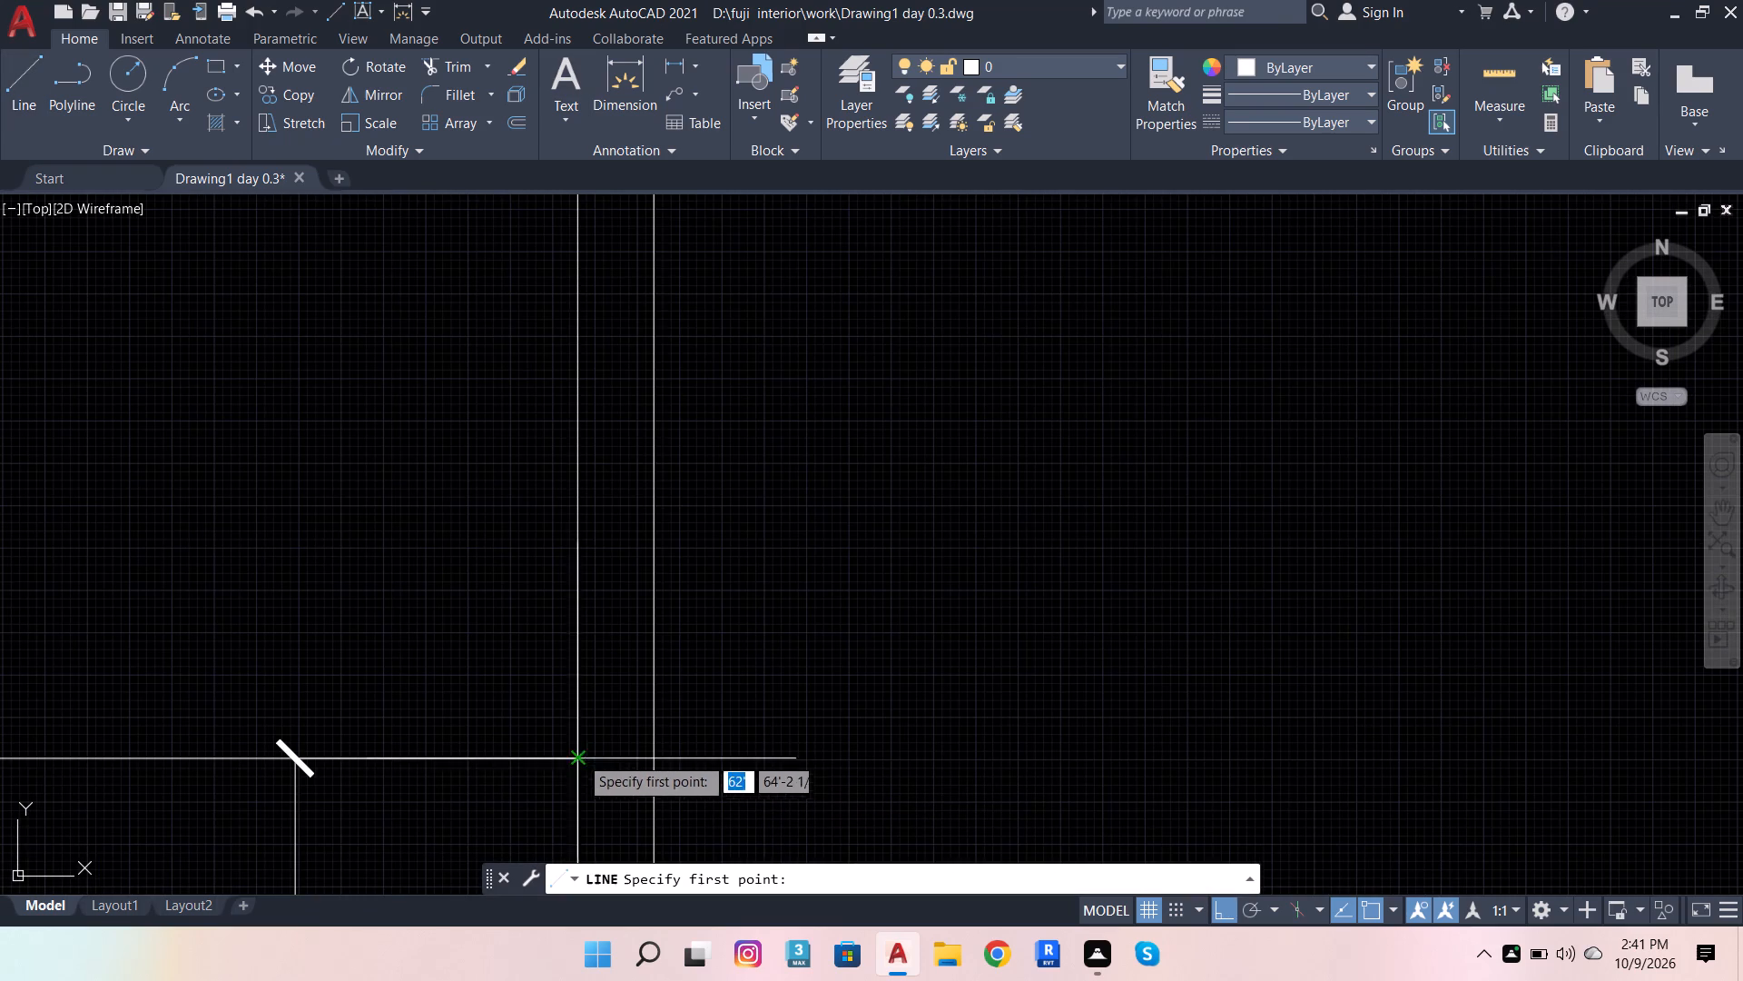
click(579, 757)
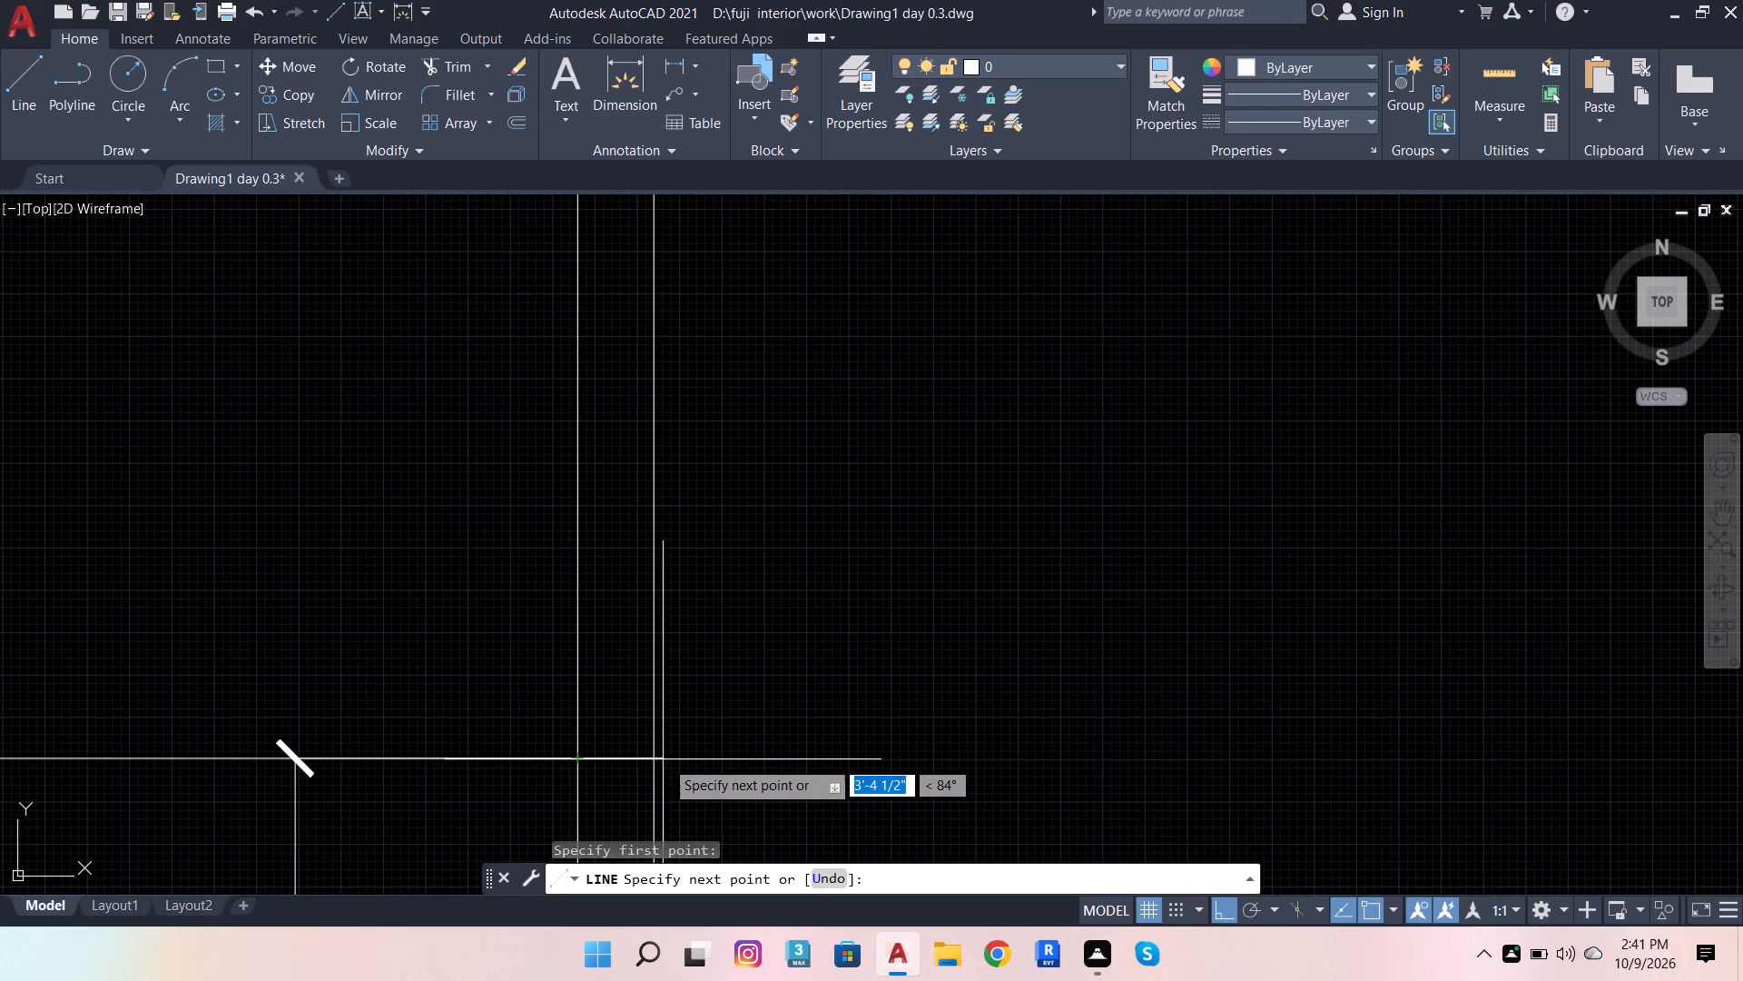
click(734, 757)
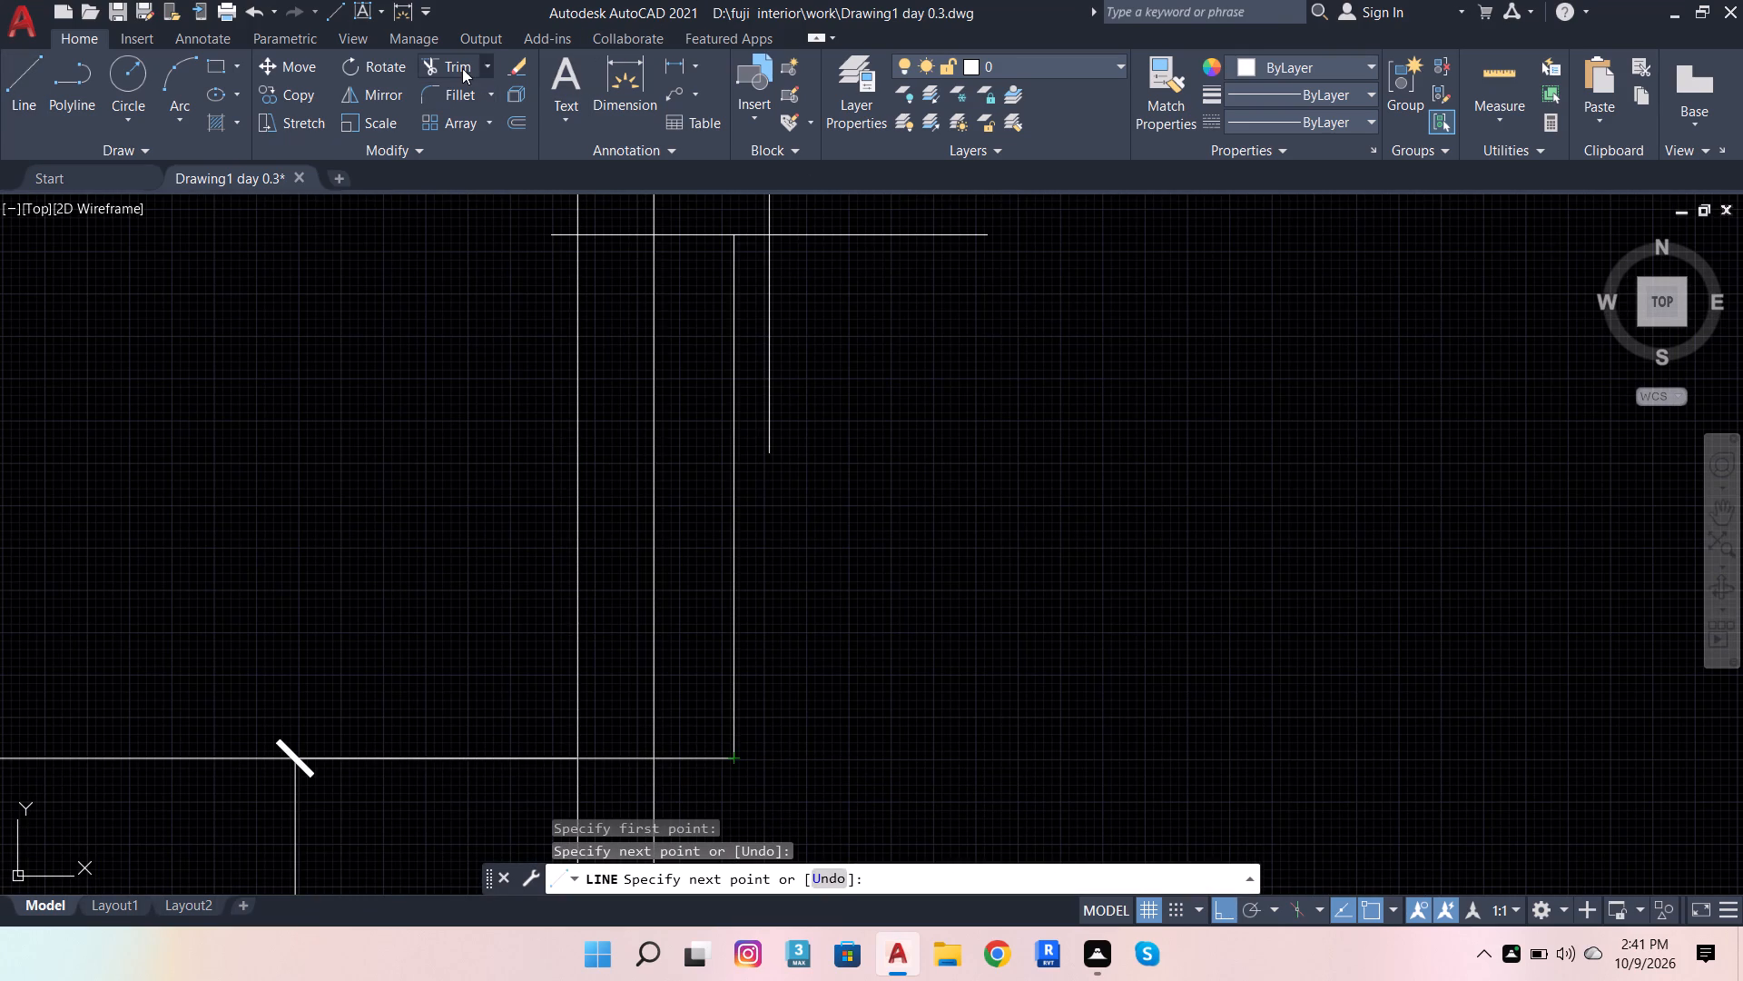
click(461, 69)
click(717, 756)
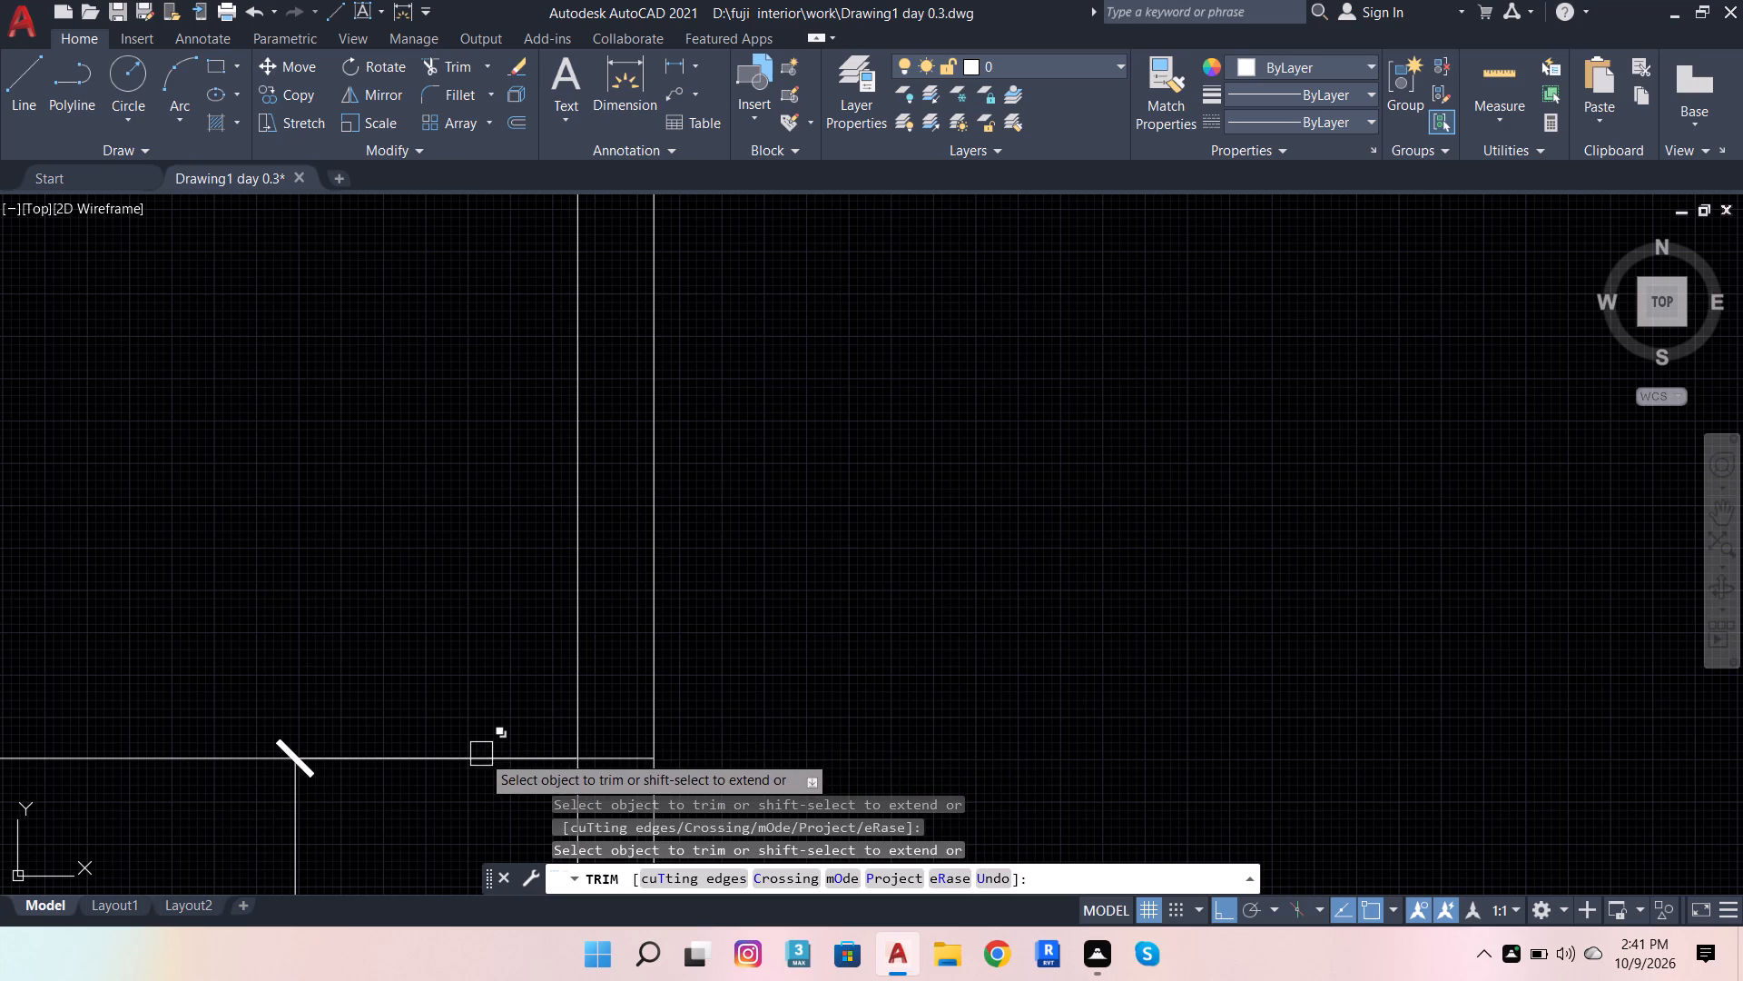
Erase the 8' dimension and the horizontal guide line inside the southwest room with the Trim tool.
click(479, 757)
scroll(1042, 587, down, 2)
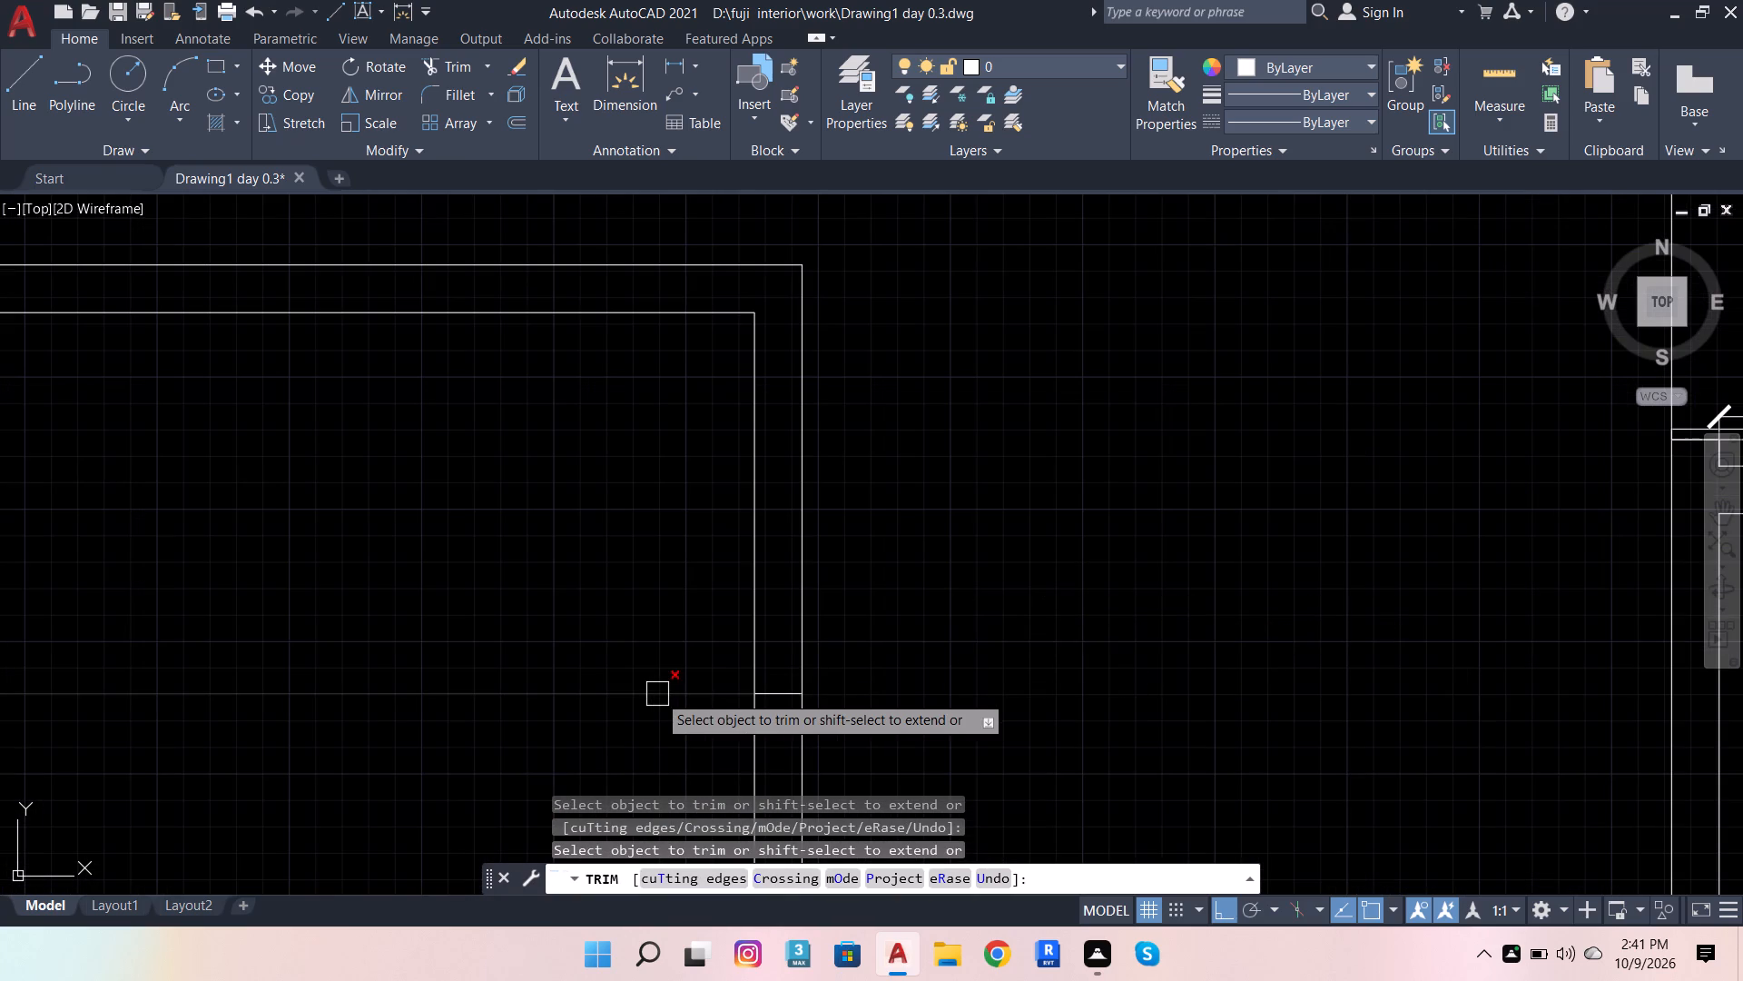
click(657, 694)
Trim the wall line crossing the north partition's end inside the red column at the room's northwest corner.
scroll(1047, 609, down, 2)
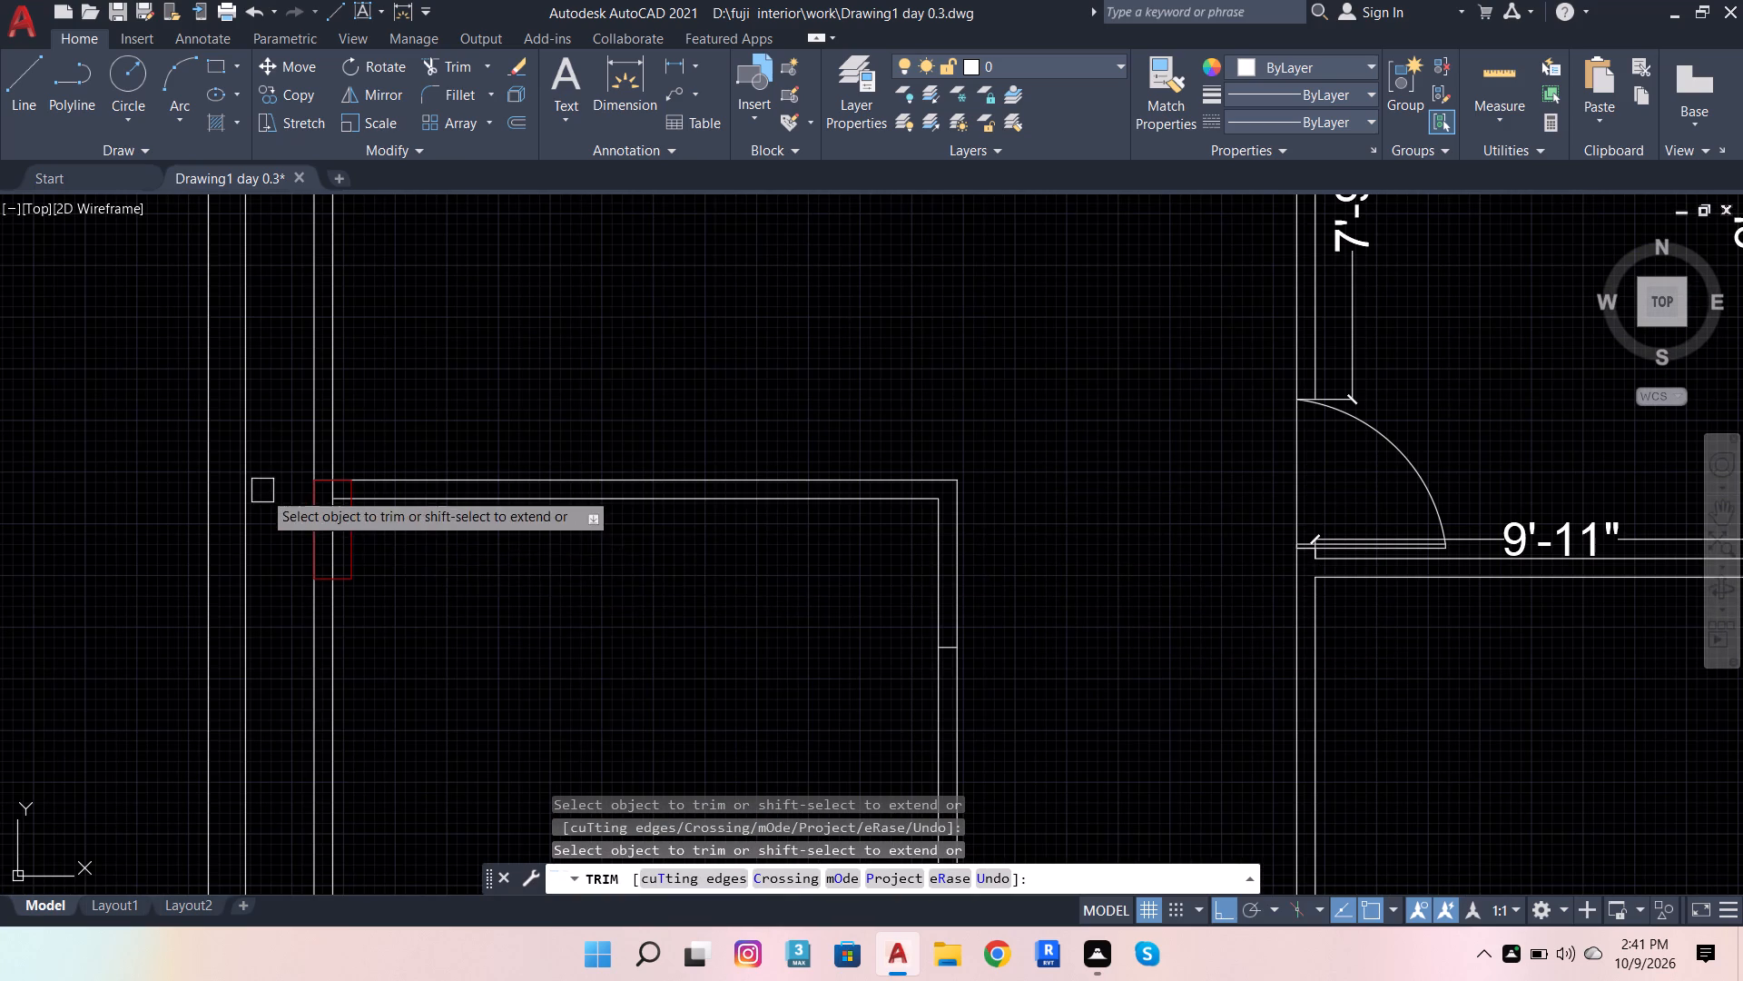
scroll(262, 490, up, 4)
click(662, 464)
scroll(670, 467, down, 2)
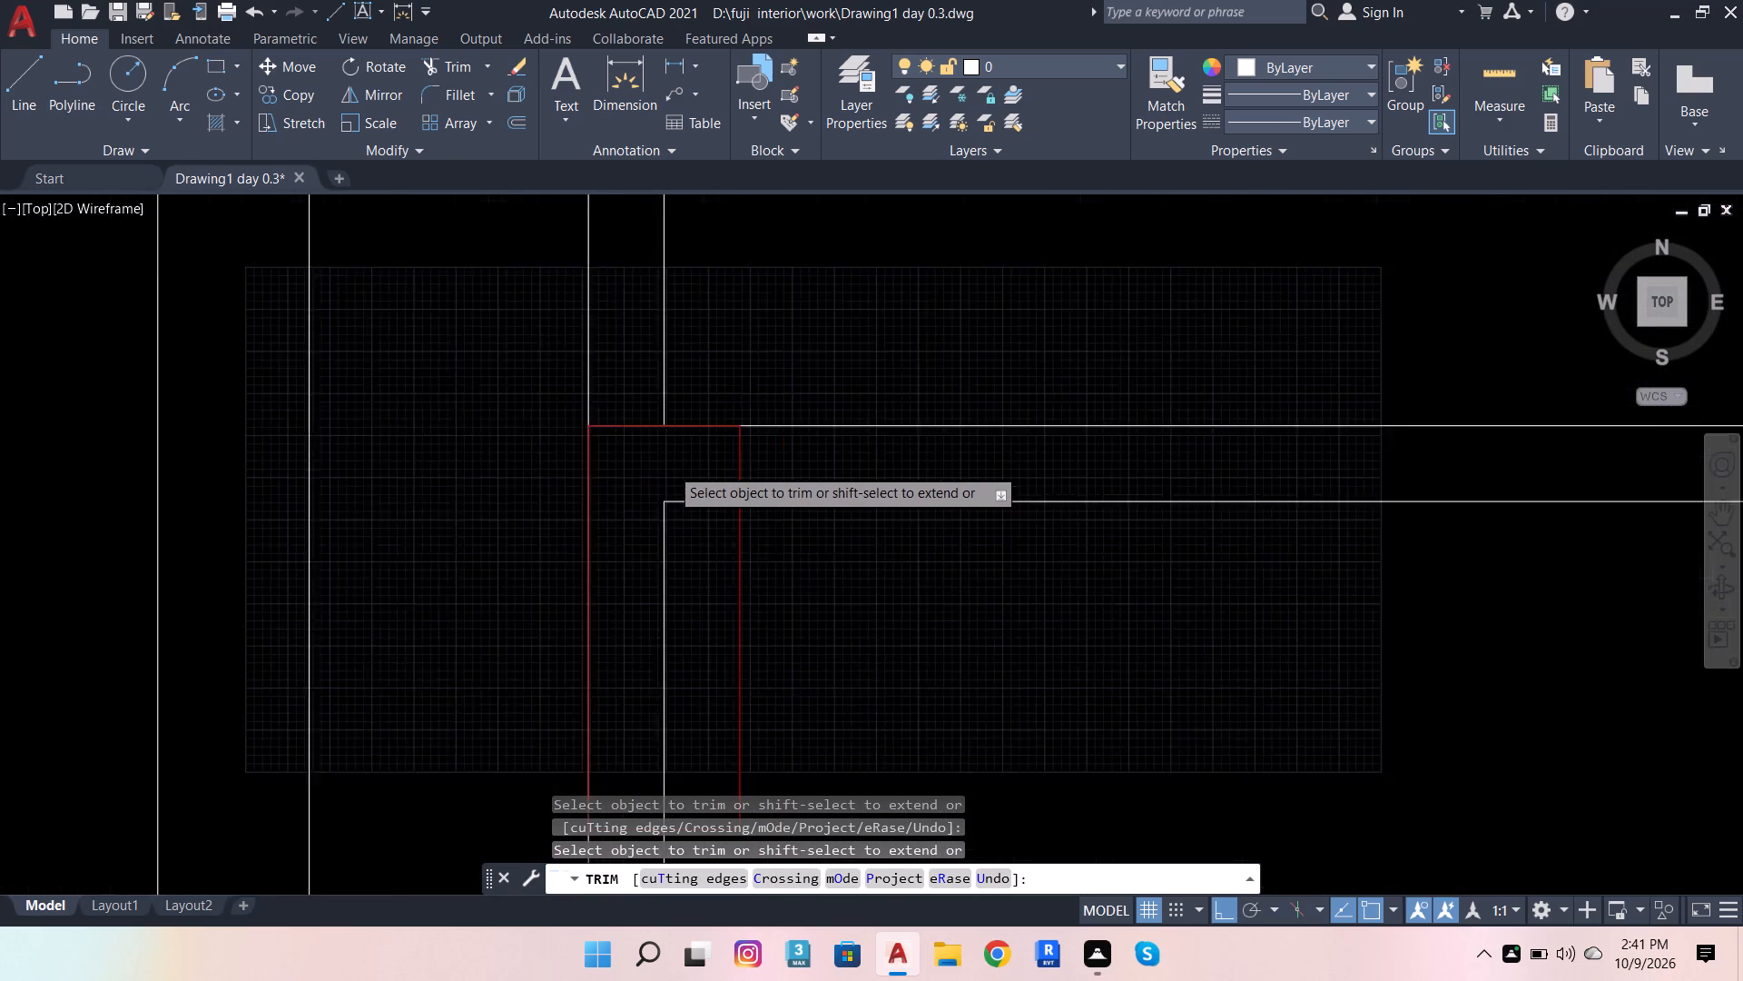
scroll(670, 467, down, 1)
scroll(799, 687, down, 3)
key(Escape)
Copy the short line across the room's east wall 2'8" north along the wall.
scroll(984, 696, up, 4)
scroll(1103, 676, up, 2)
click(1168, 691)
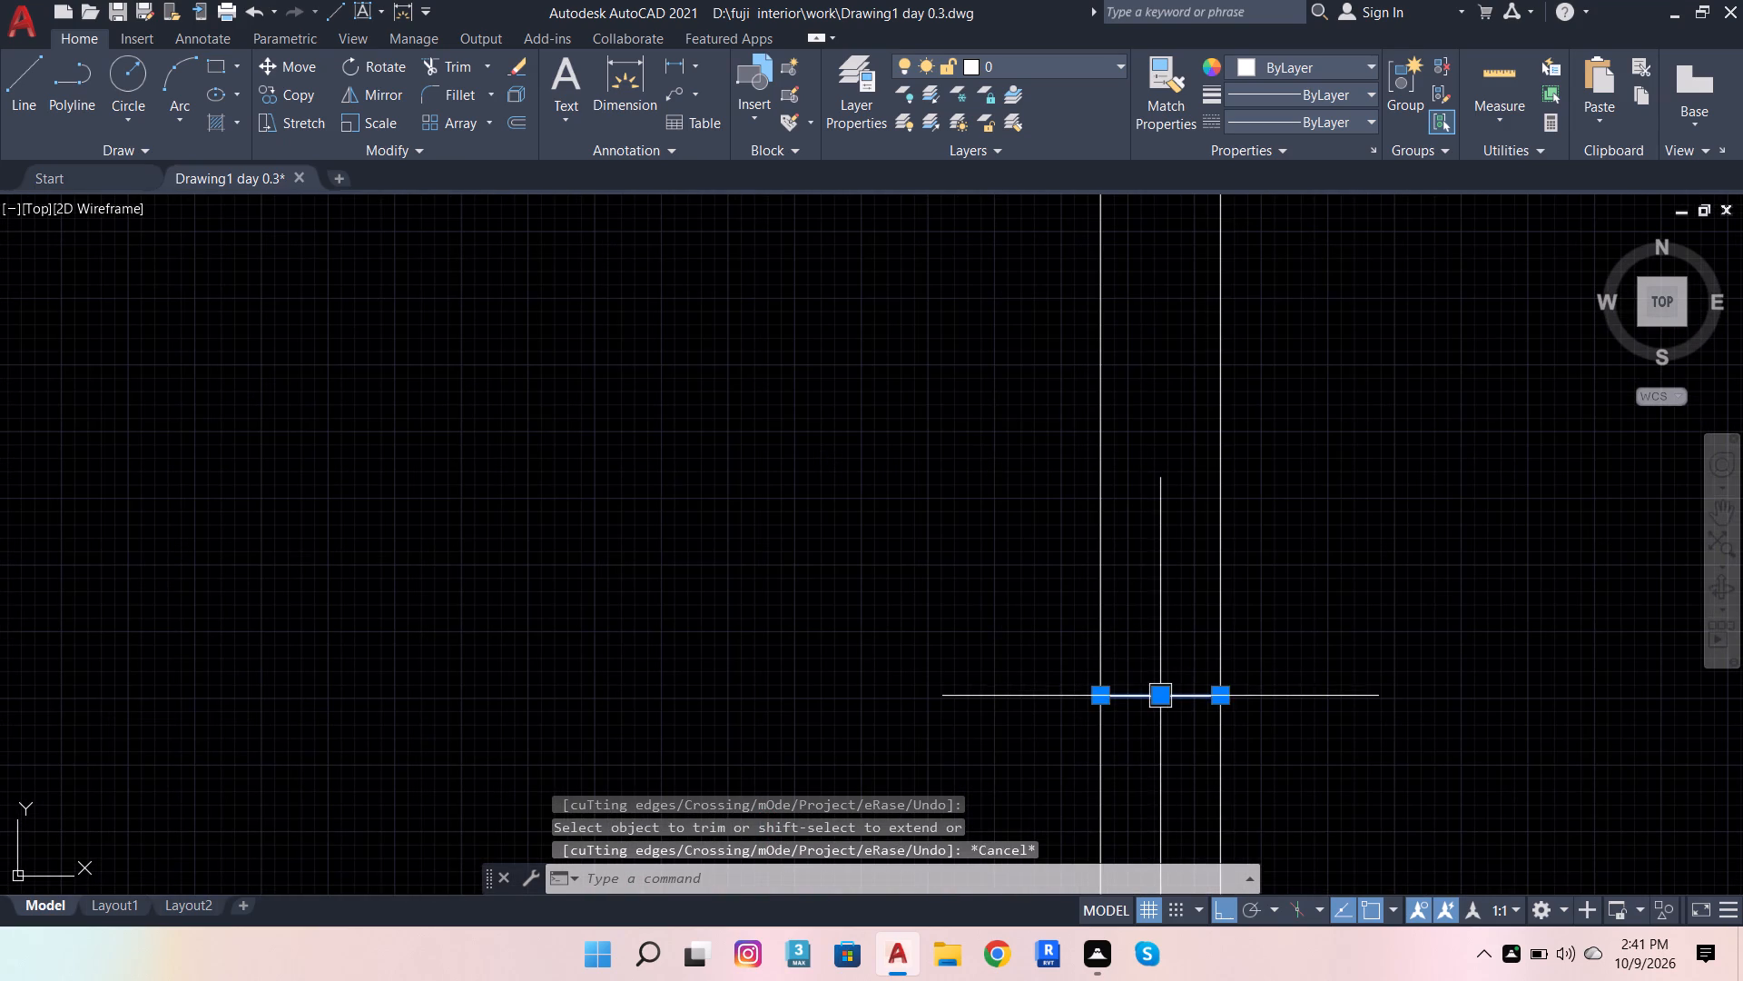
scroll(1155, 715, down, 3)
key(m)
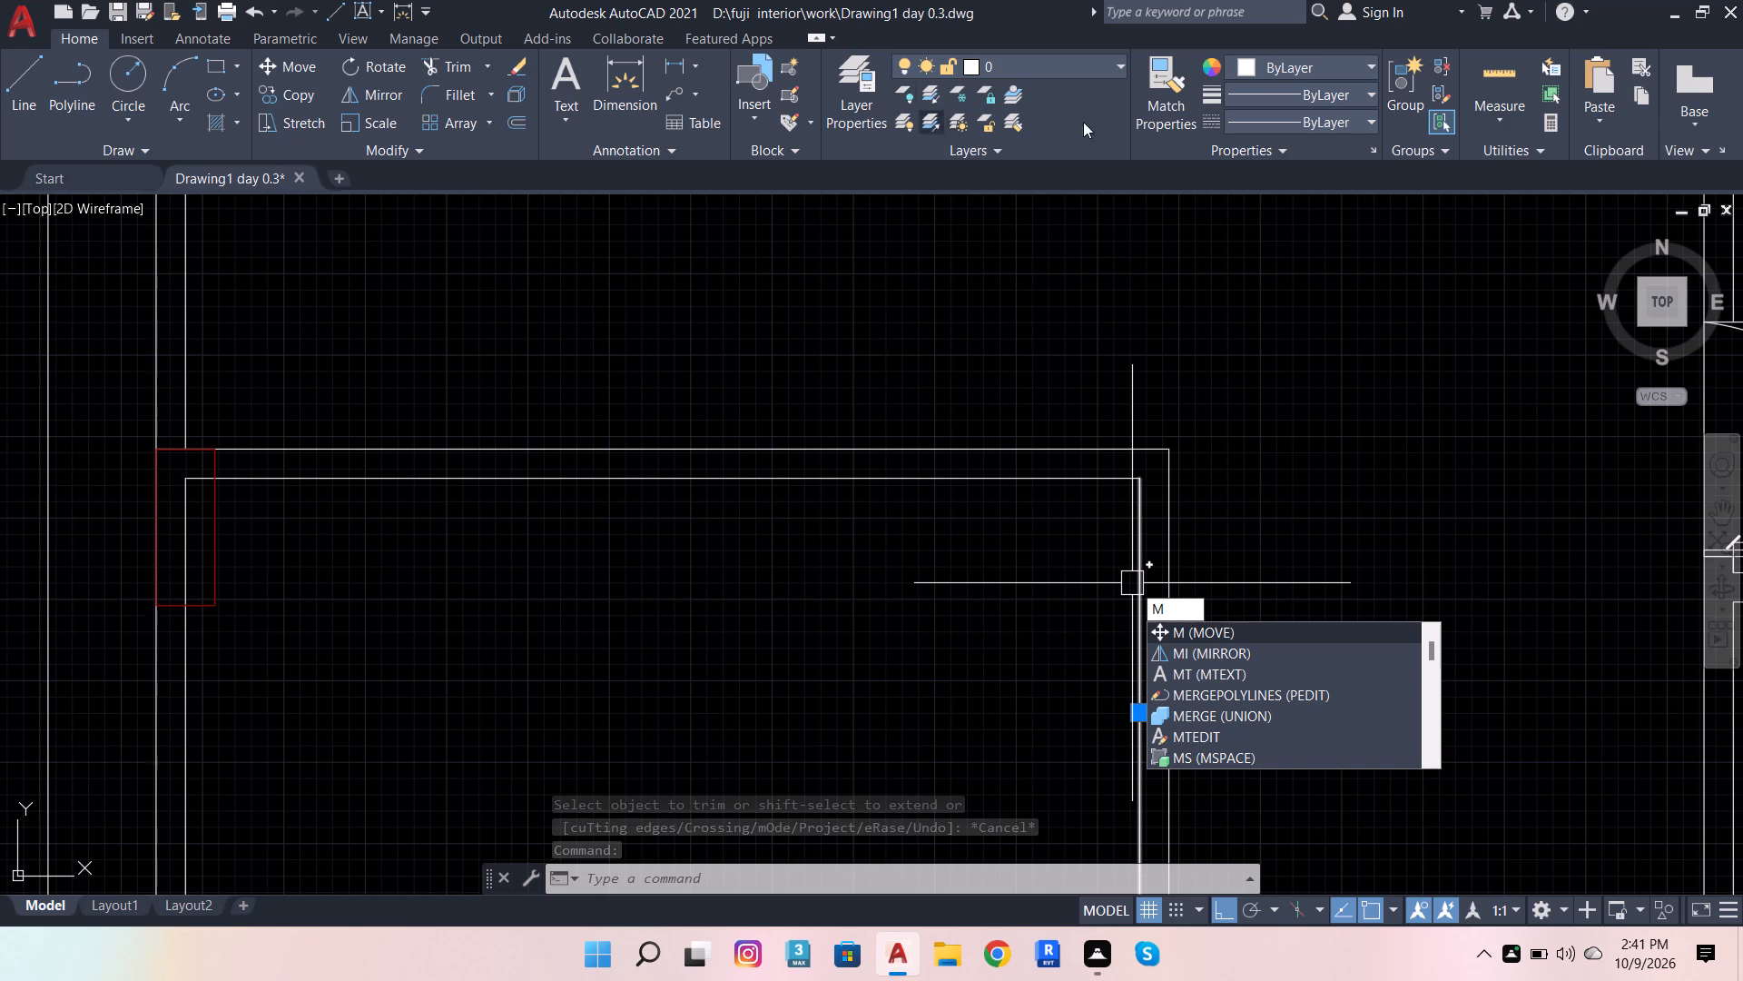
click(1170, 302)
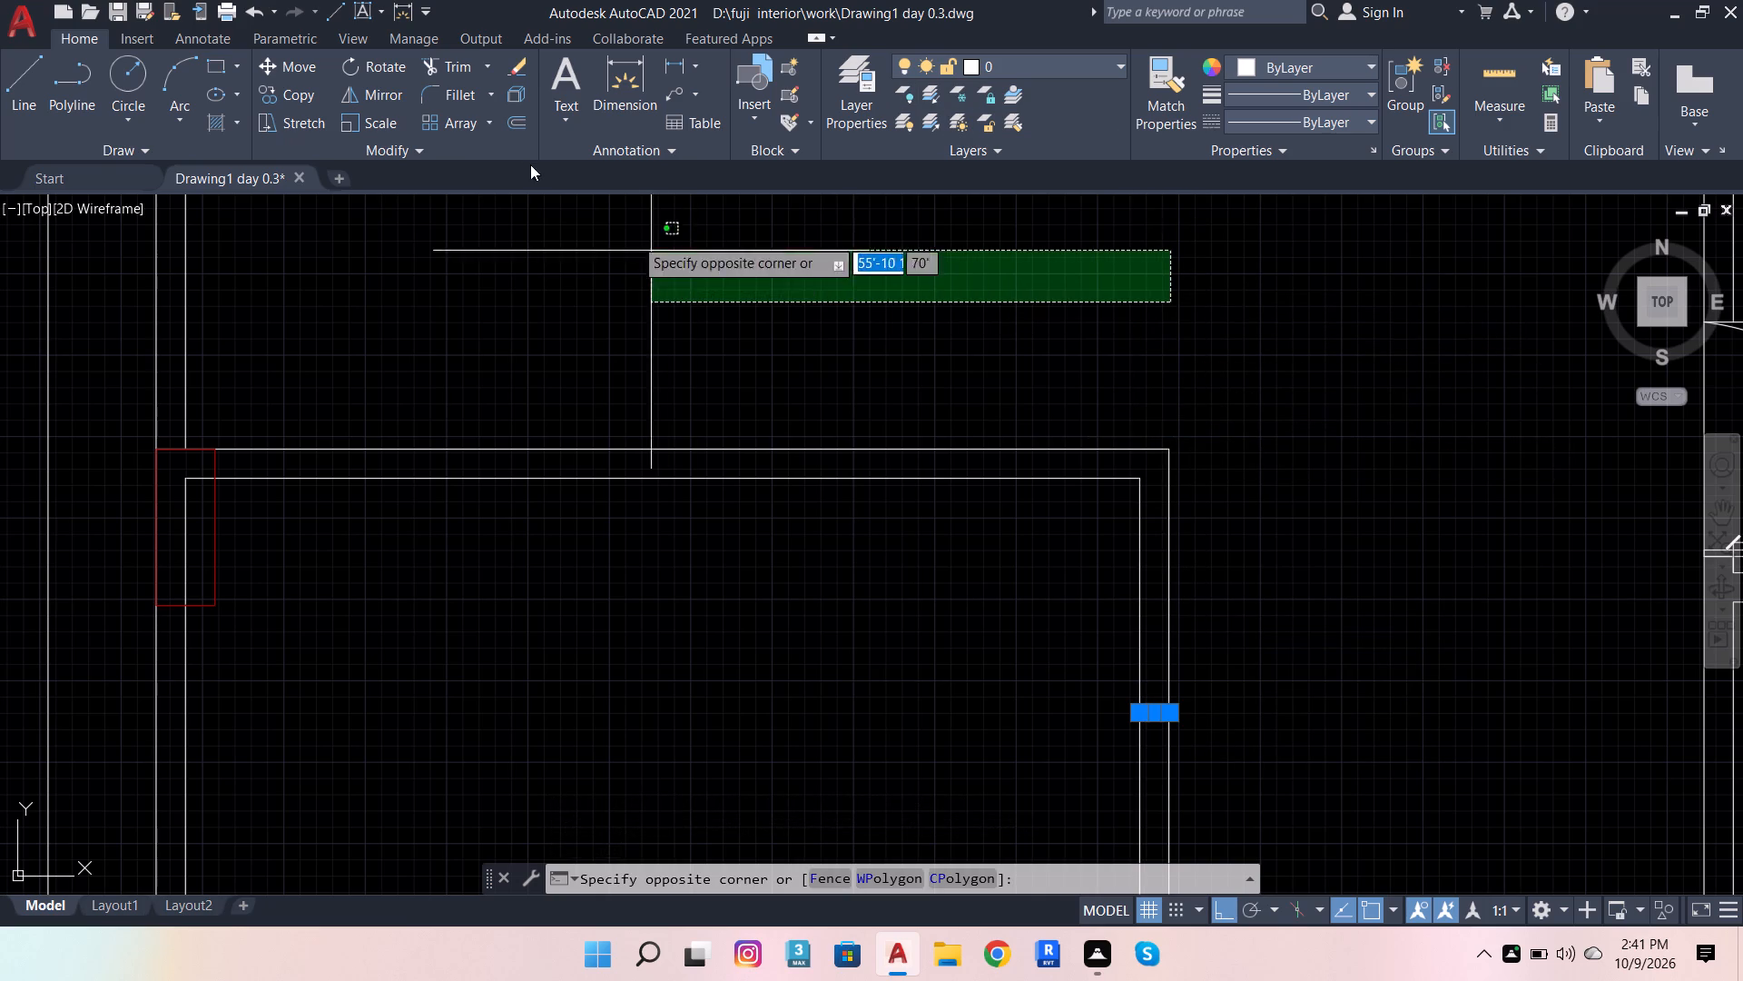
click(293, 94)
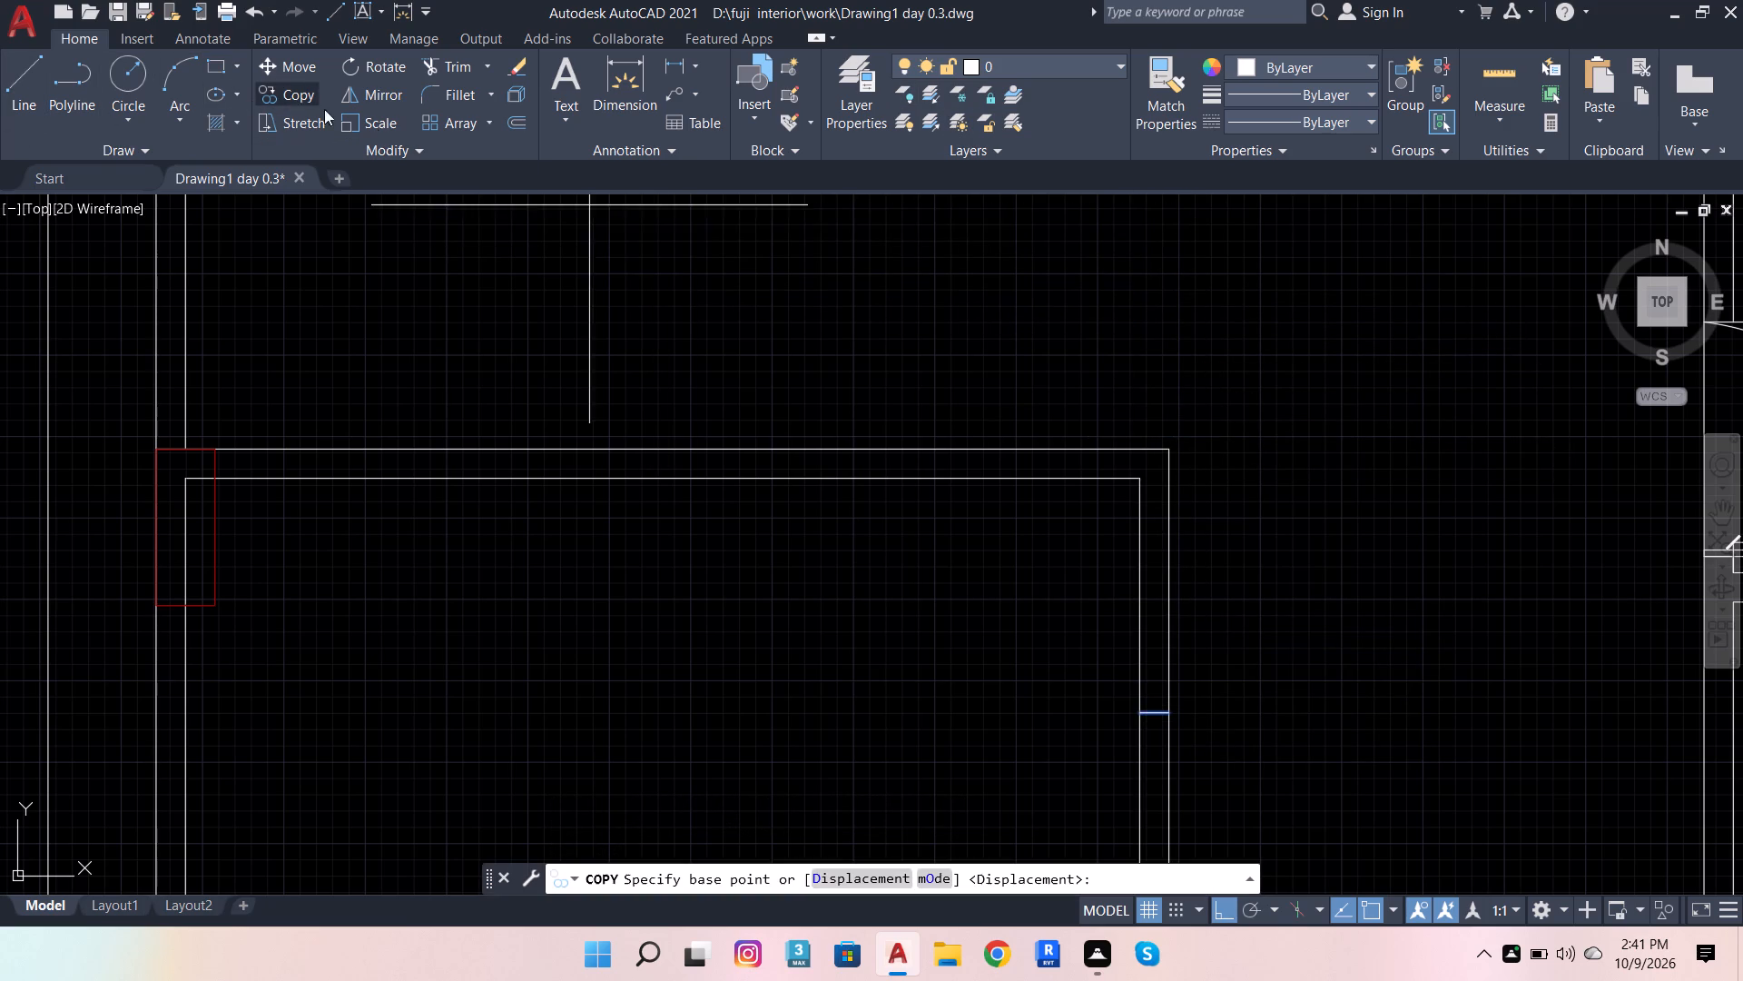
click(1173, 717)
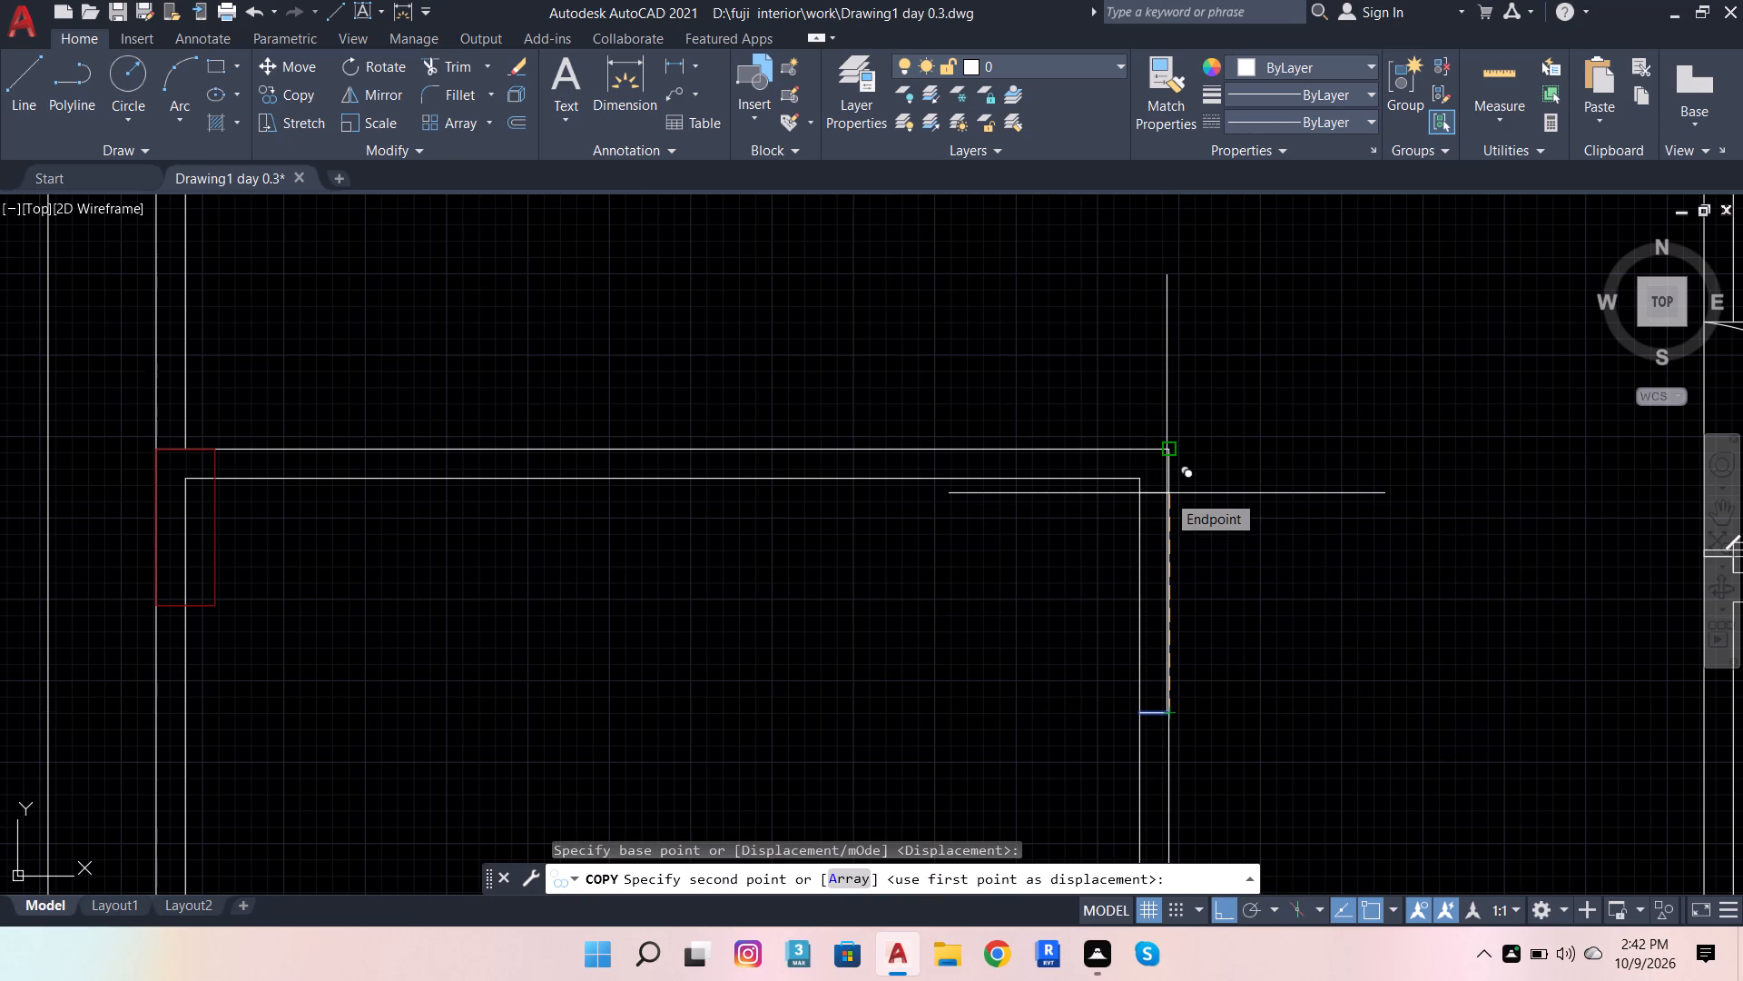
text(2'8)
key(Return)
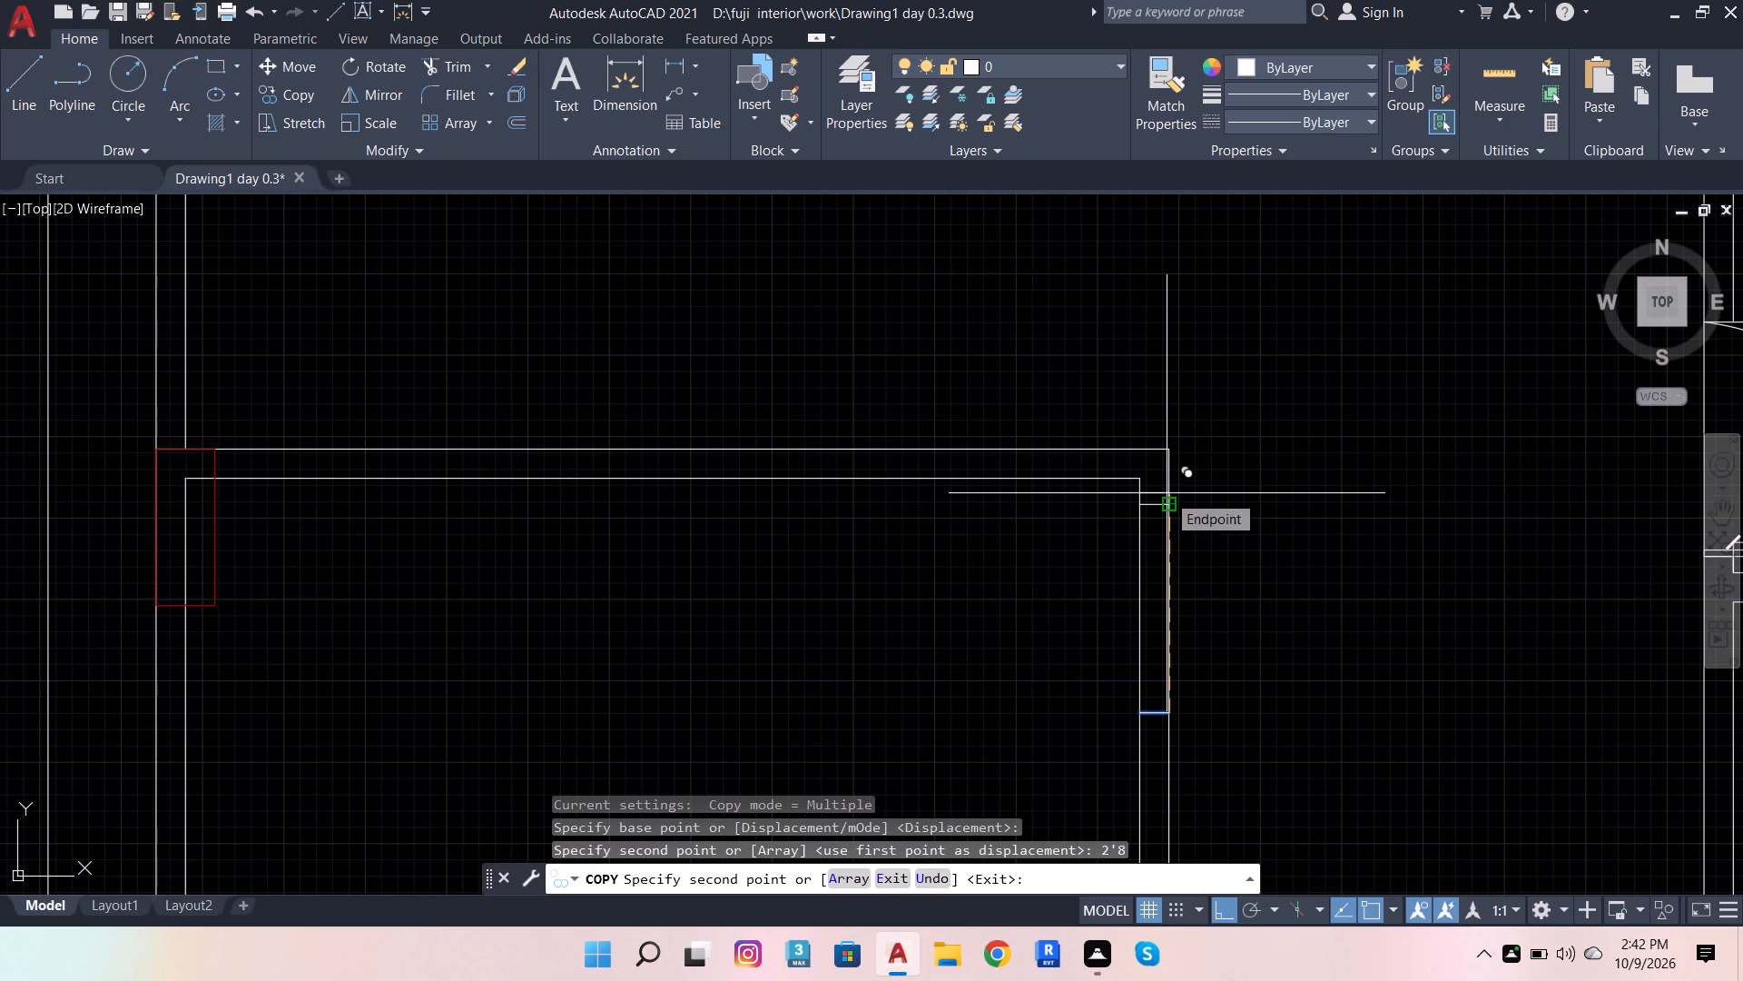
click(1257, 418)
key(Escape)
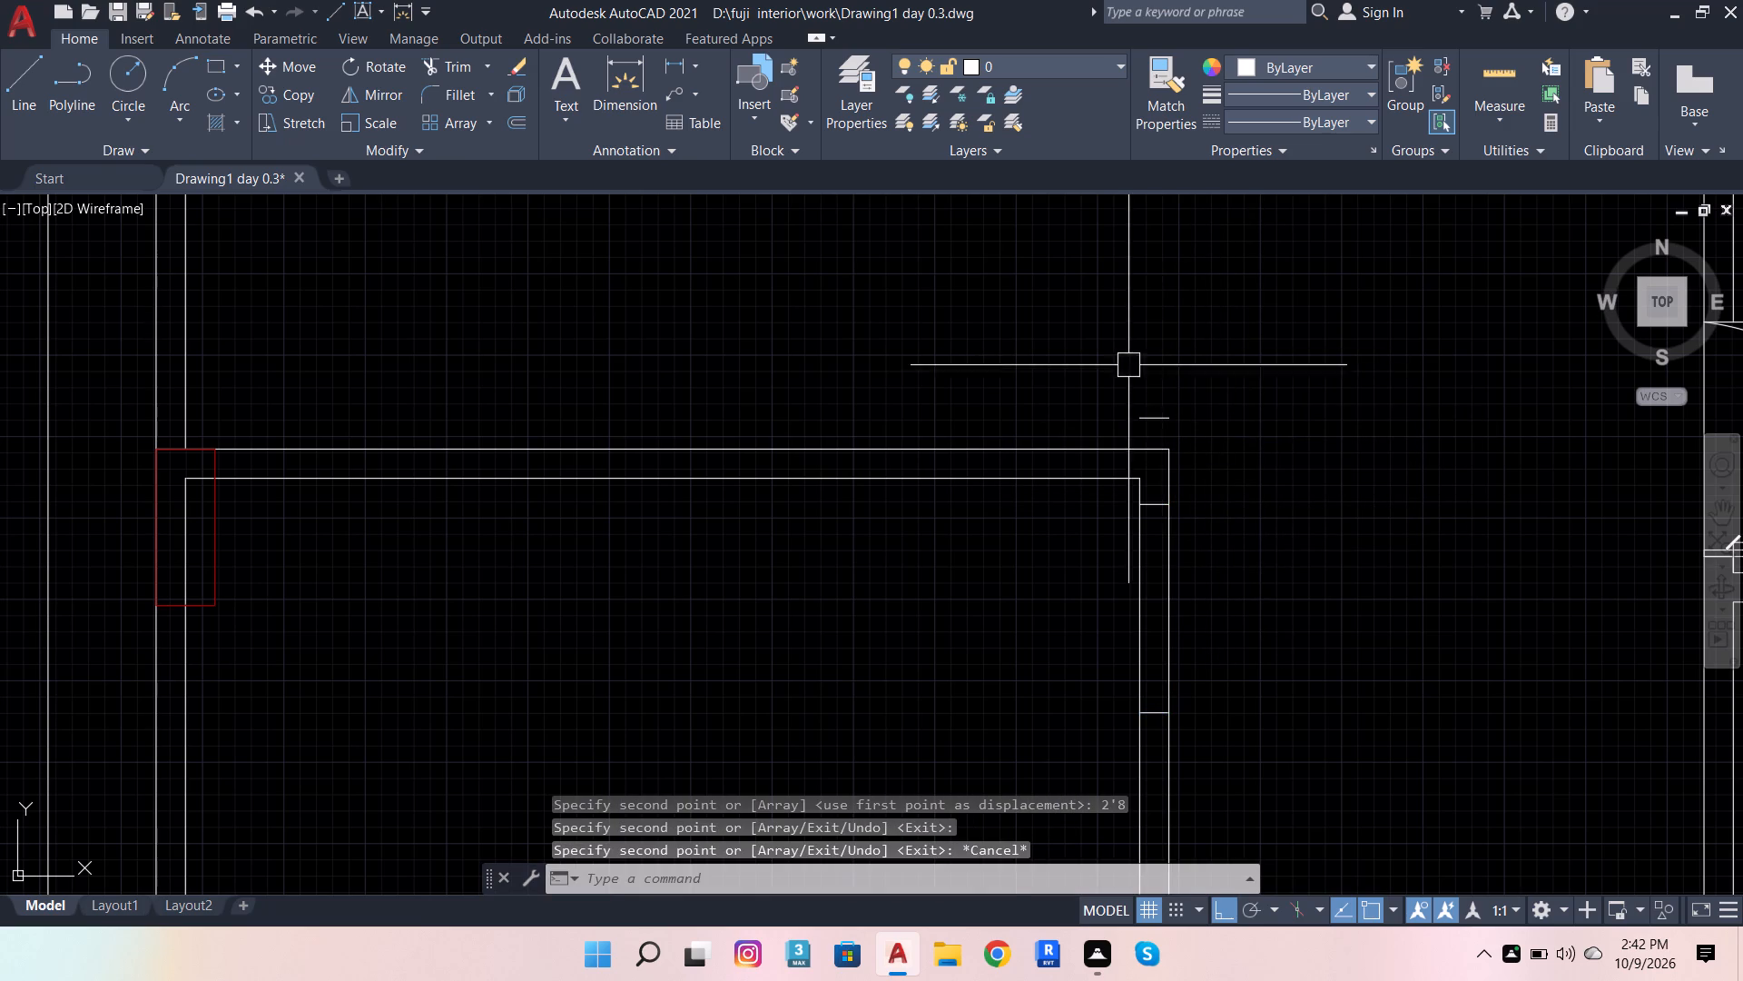
Delete the stray copy of the short line just north of the room's northeast corner.
click(1160, 417)
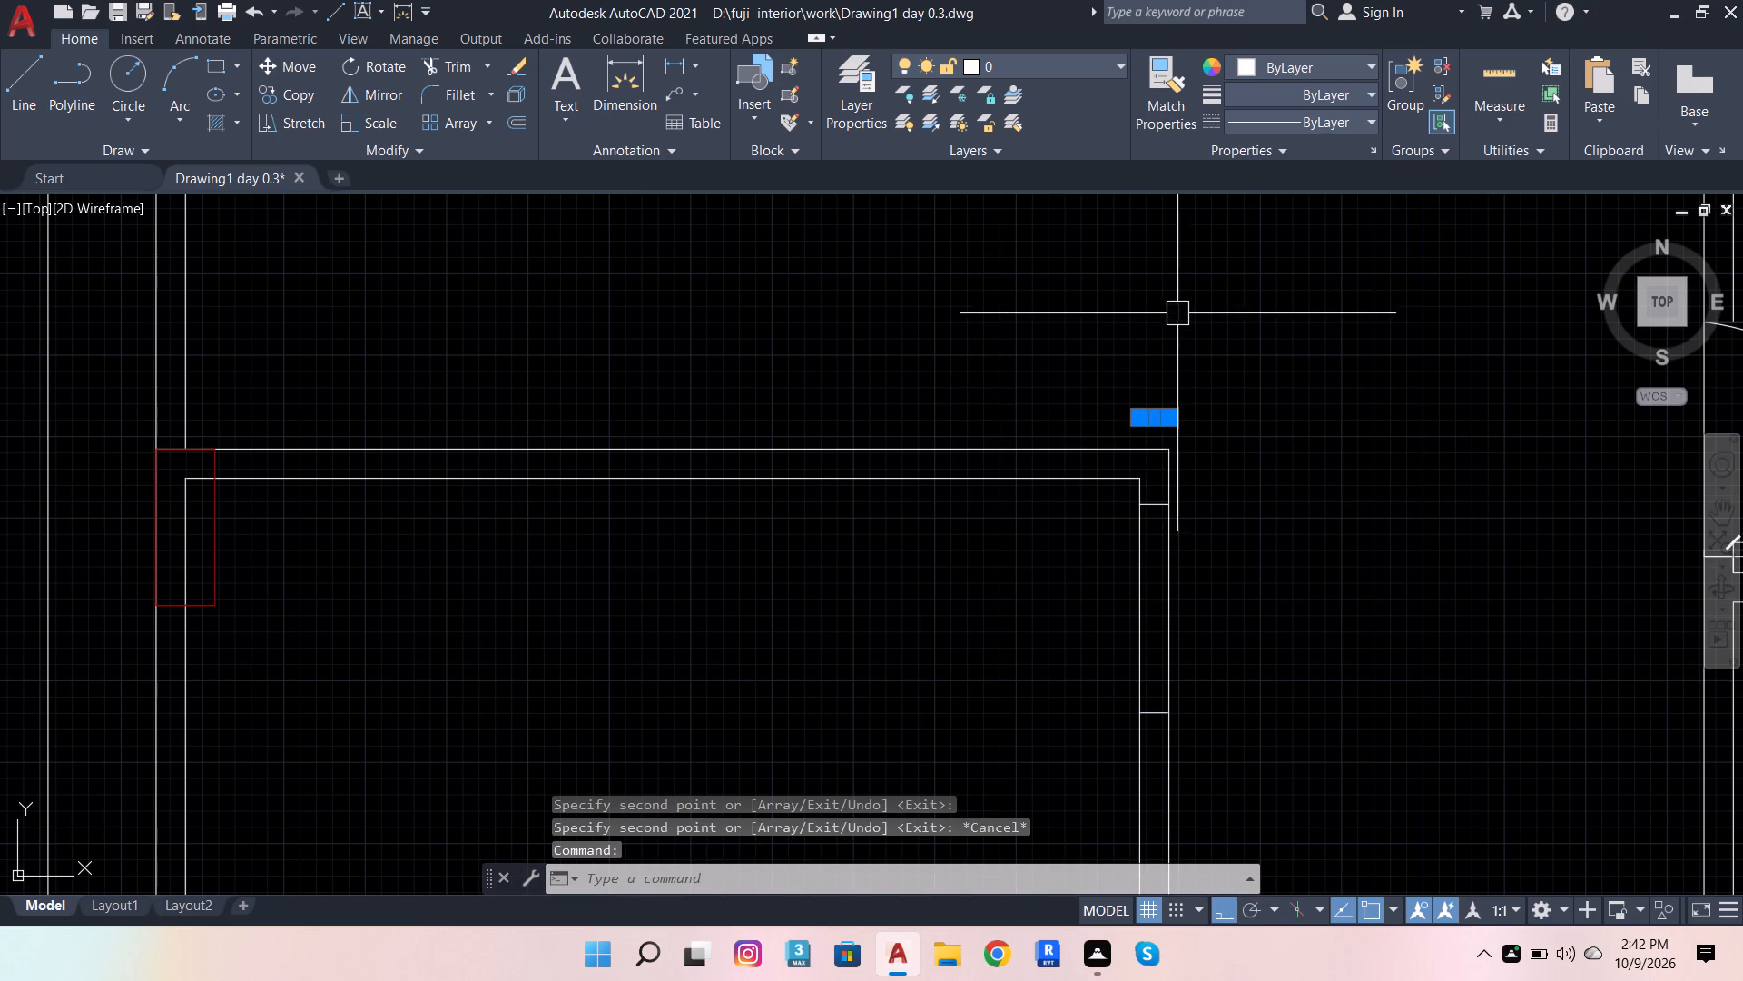
key(Delete)
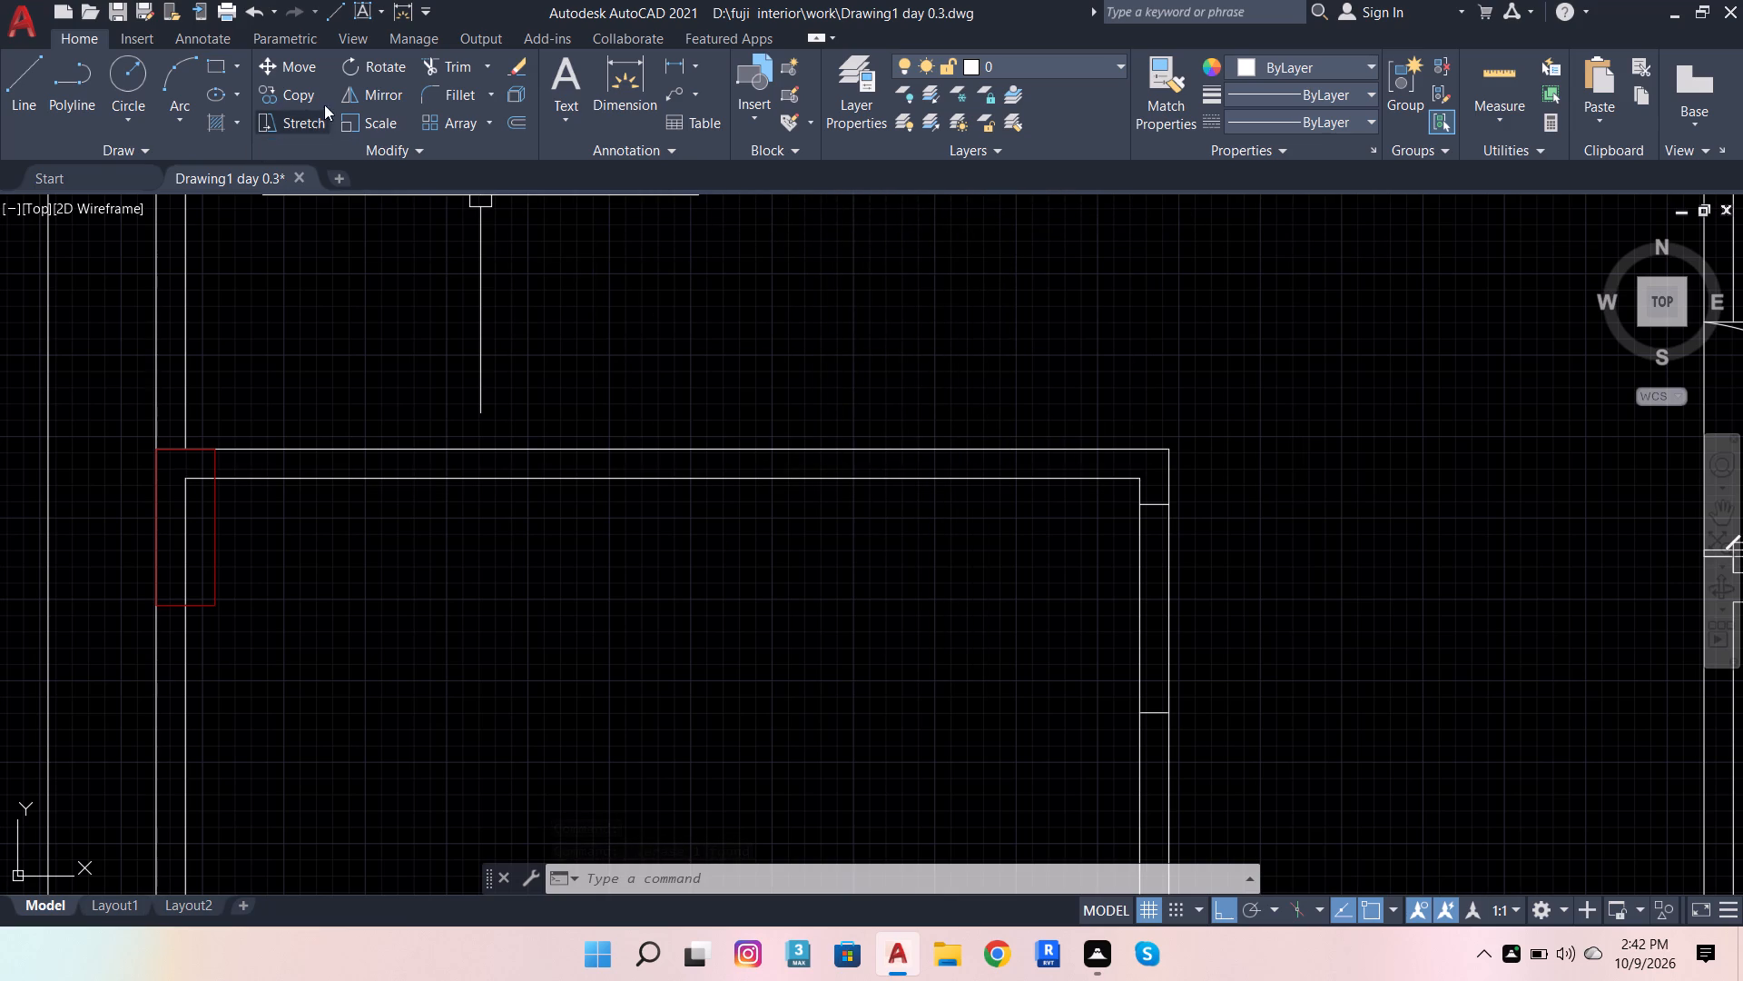
Trim both faces of the room's east wall between the two cross lines to open the doorway.
click(449, 56)
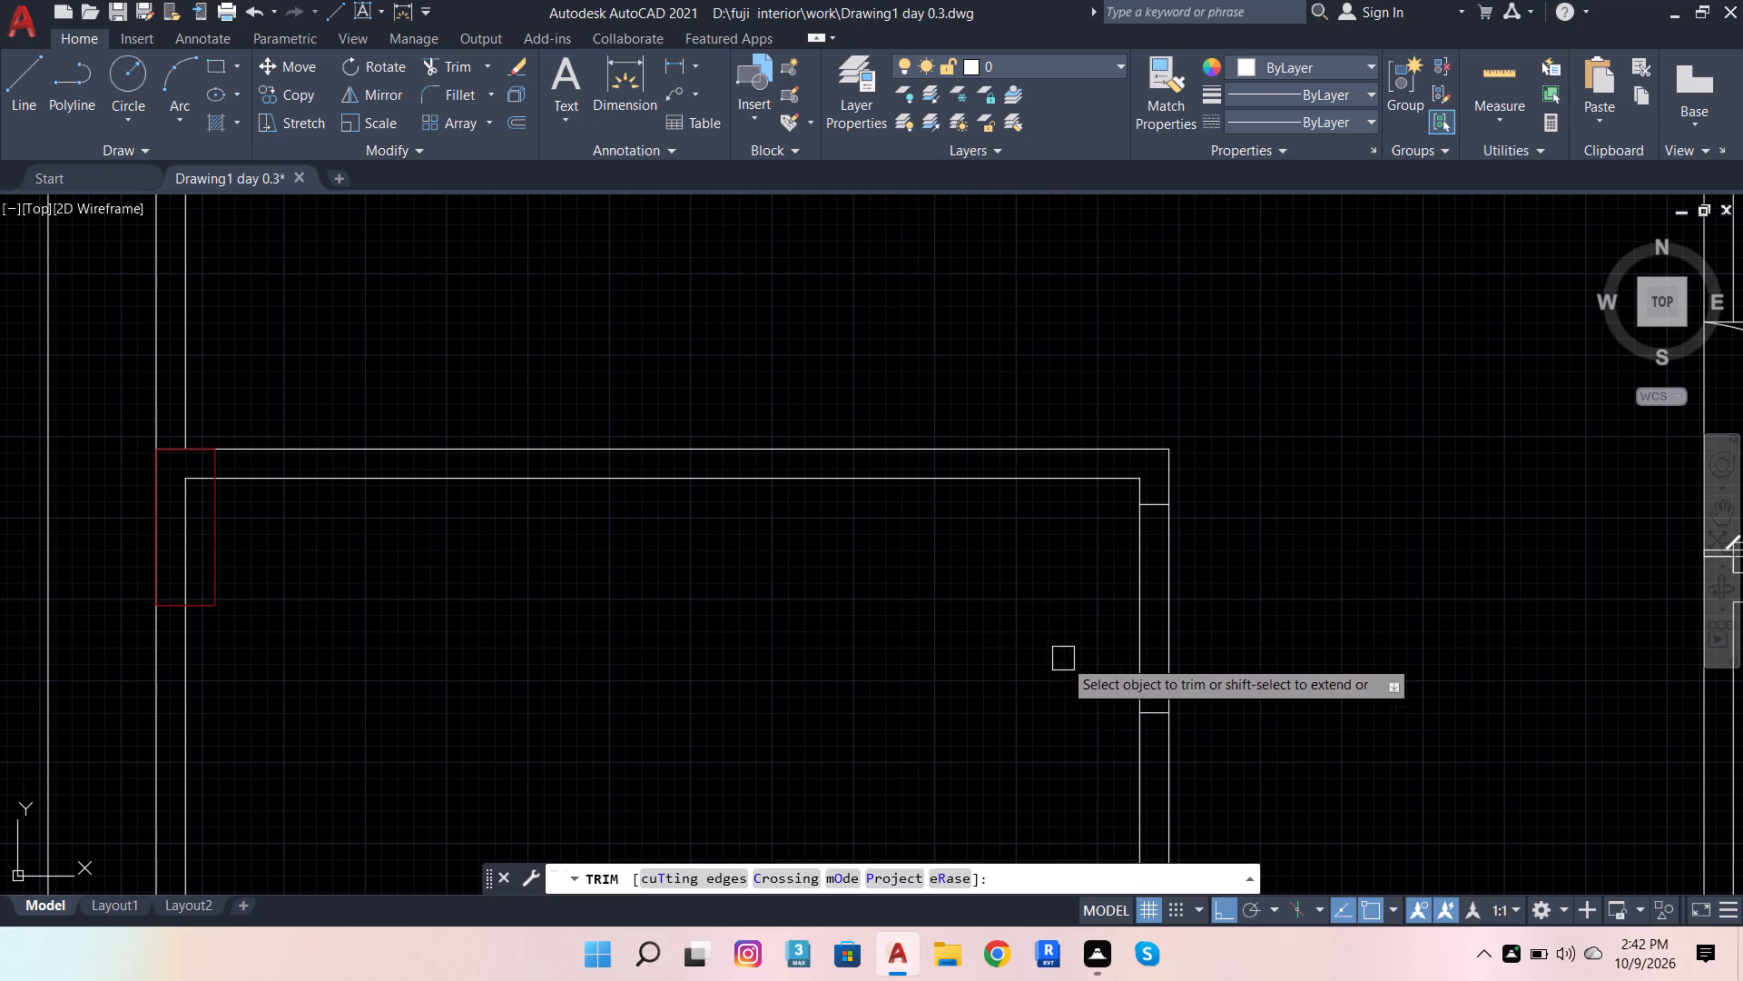
drag(1059, 645, 1249, 578)
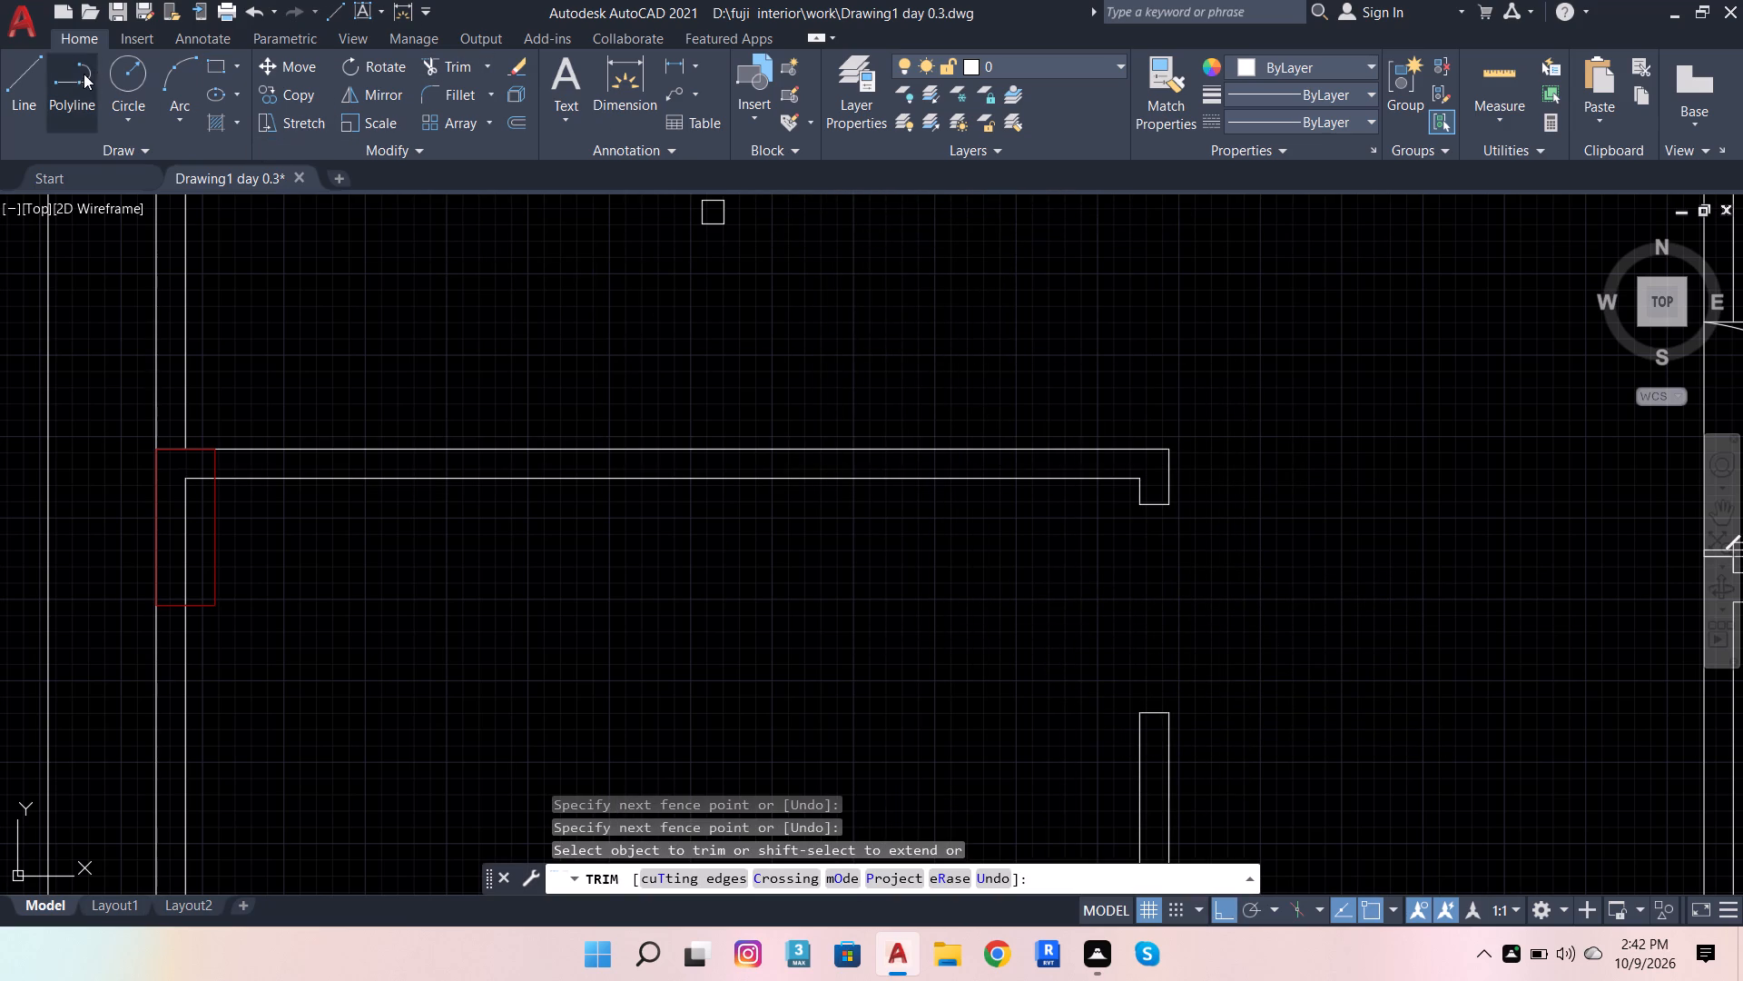
Draw a door leaf 1" thick and 2'8" long running west from the north jamb of the east-wall doorway.
click(26, 91)
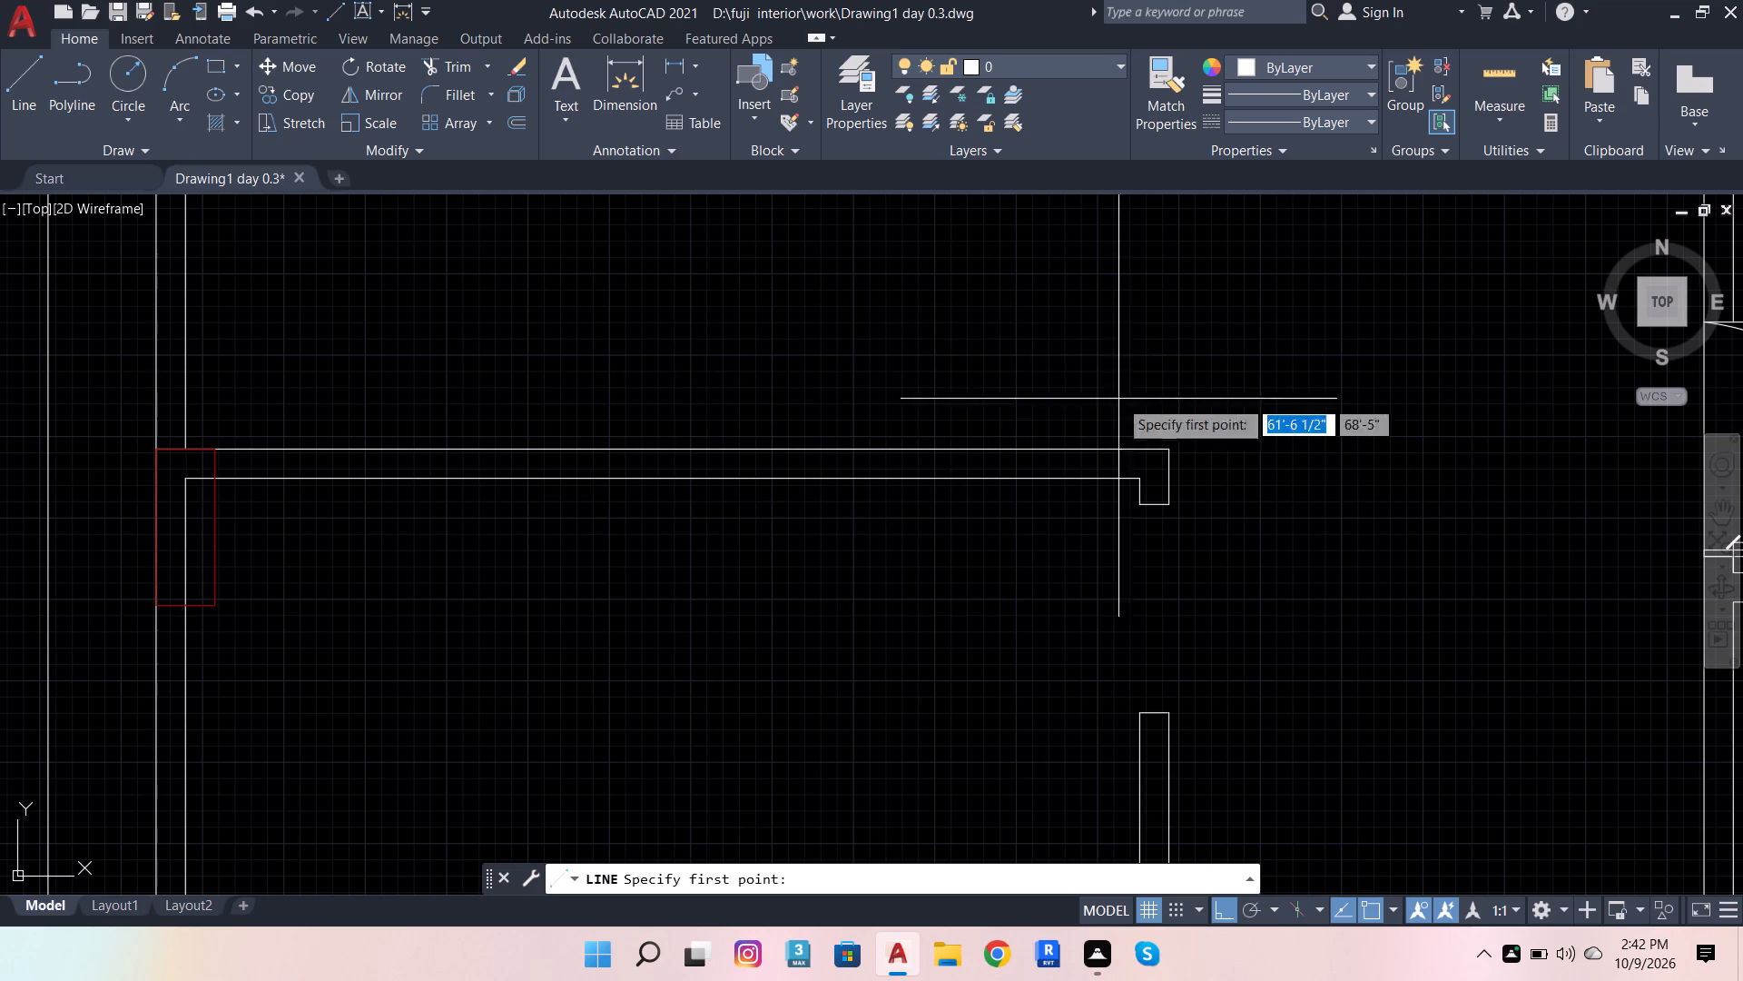
click(1171, 504)
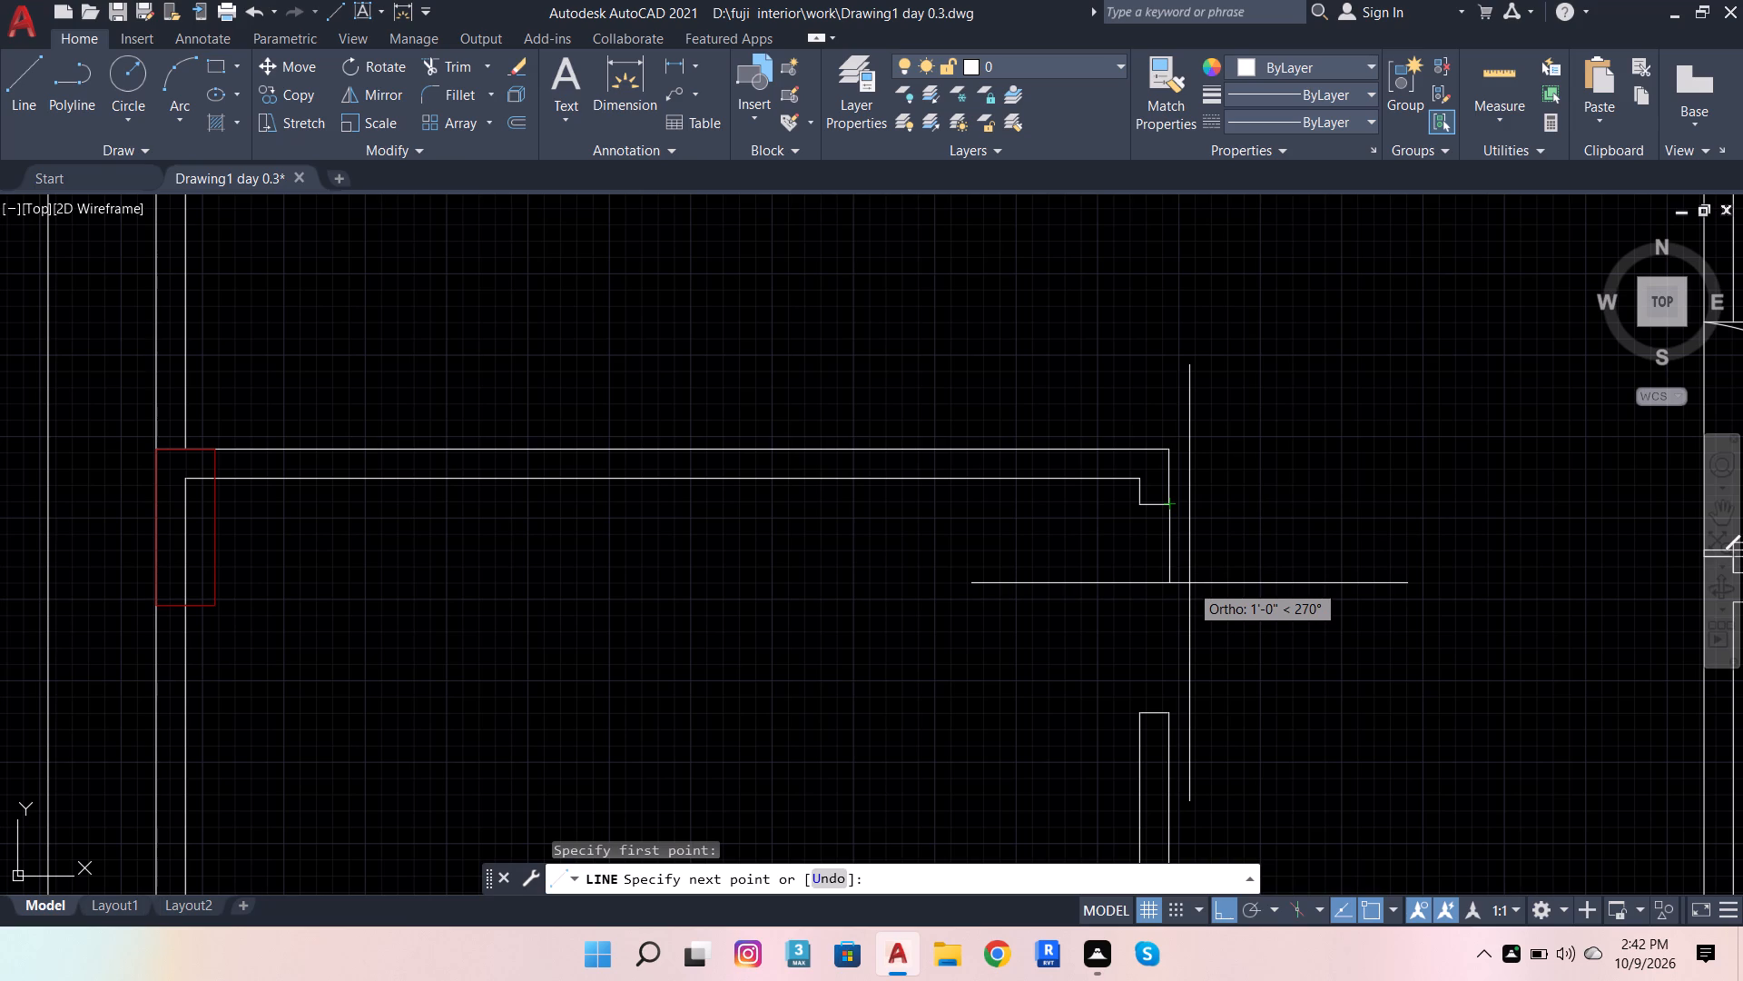
key(1)
key(Return)
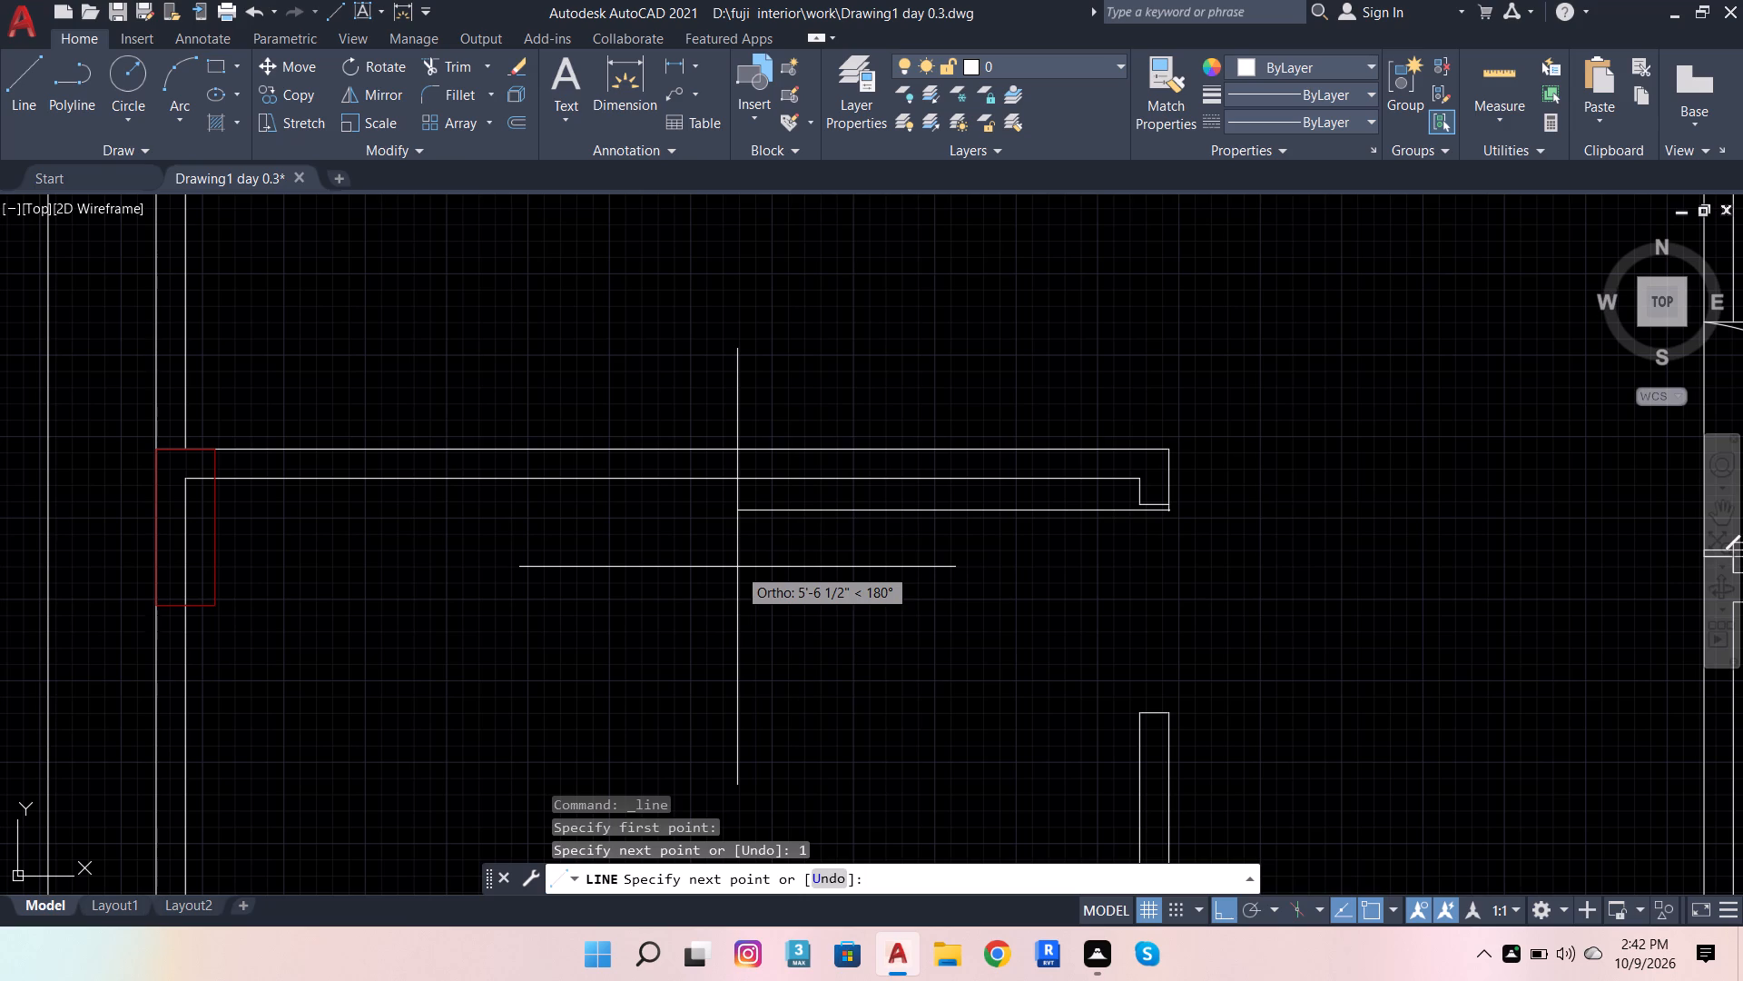
text(2')
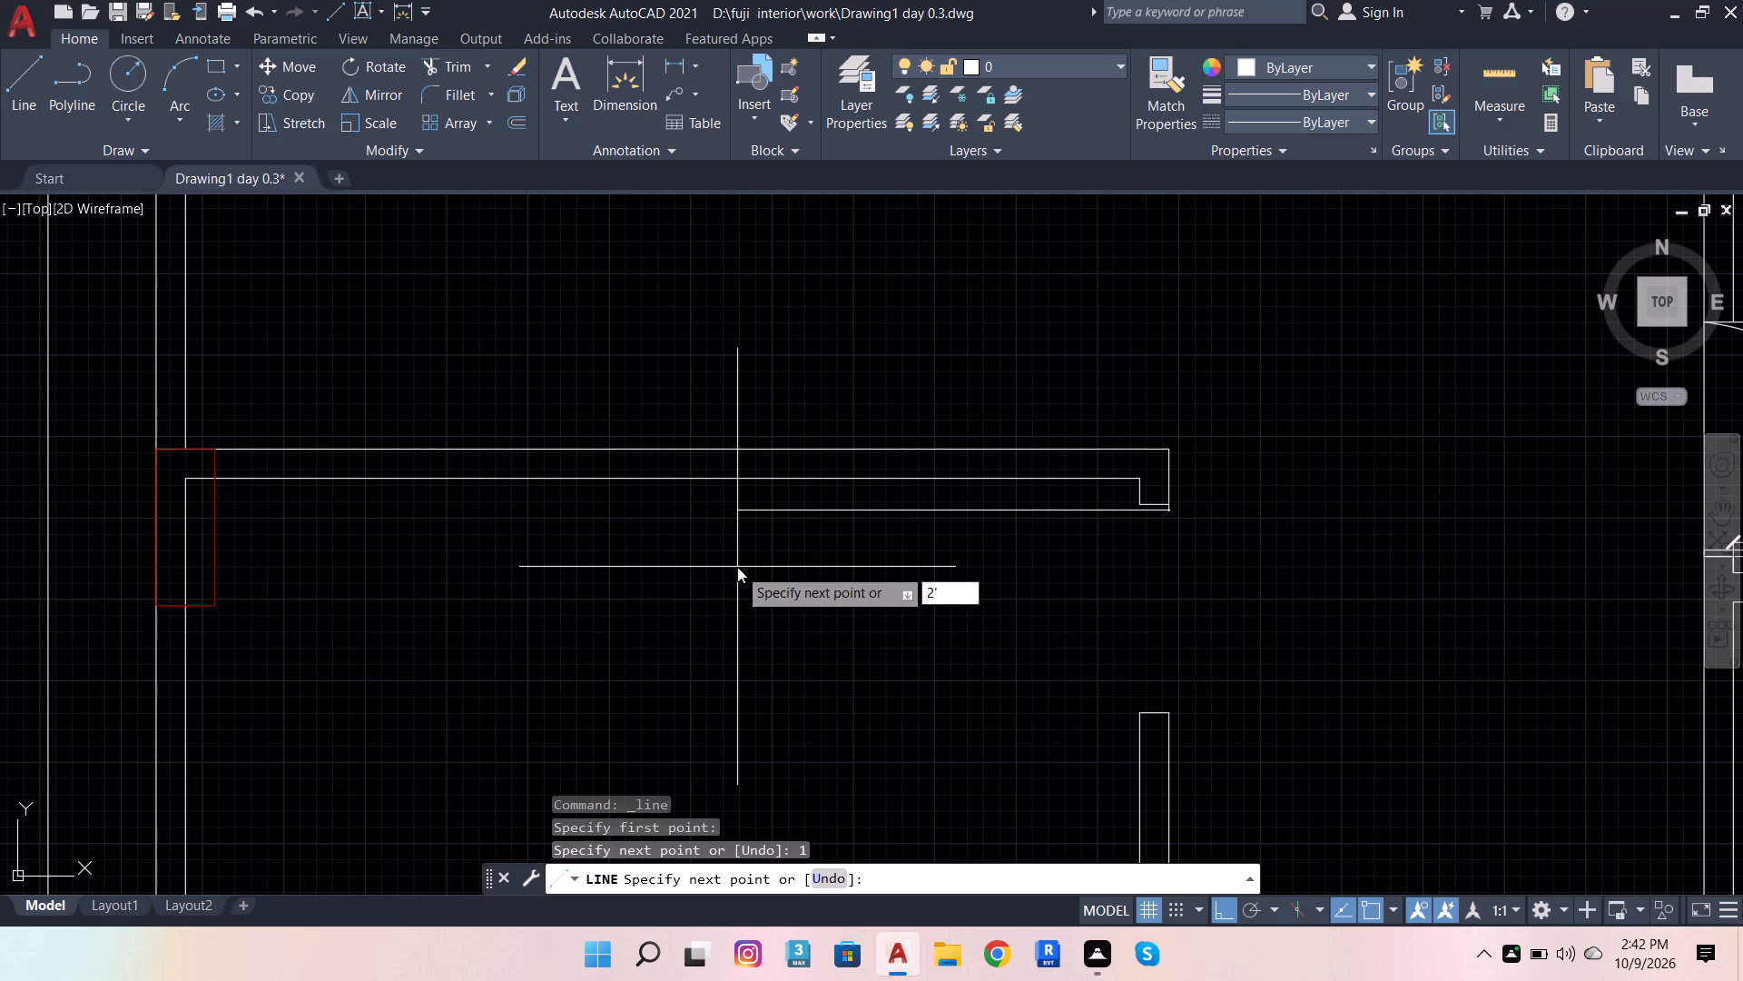
key(8)
key(Return)
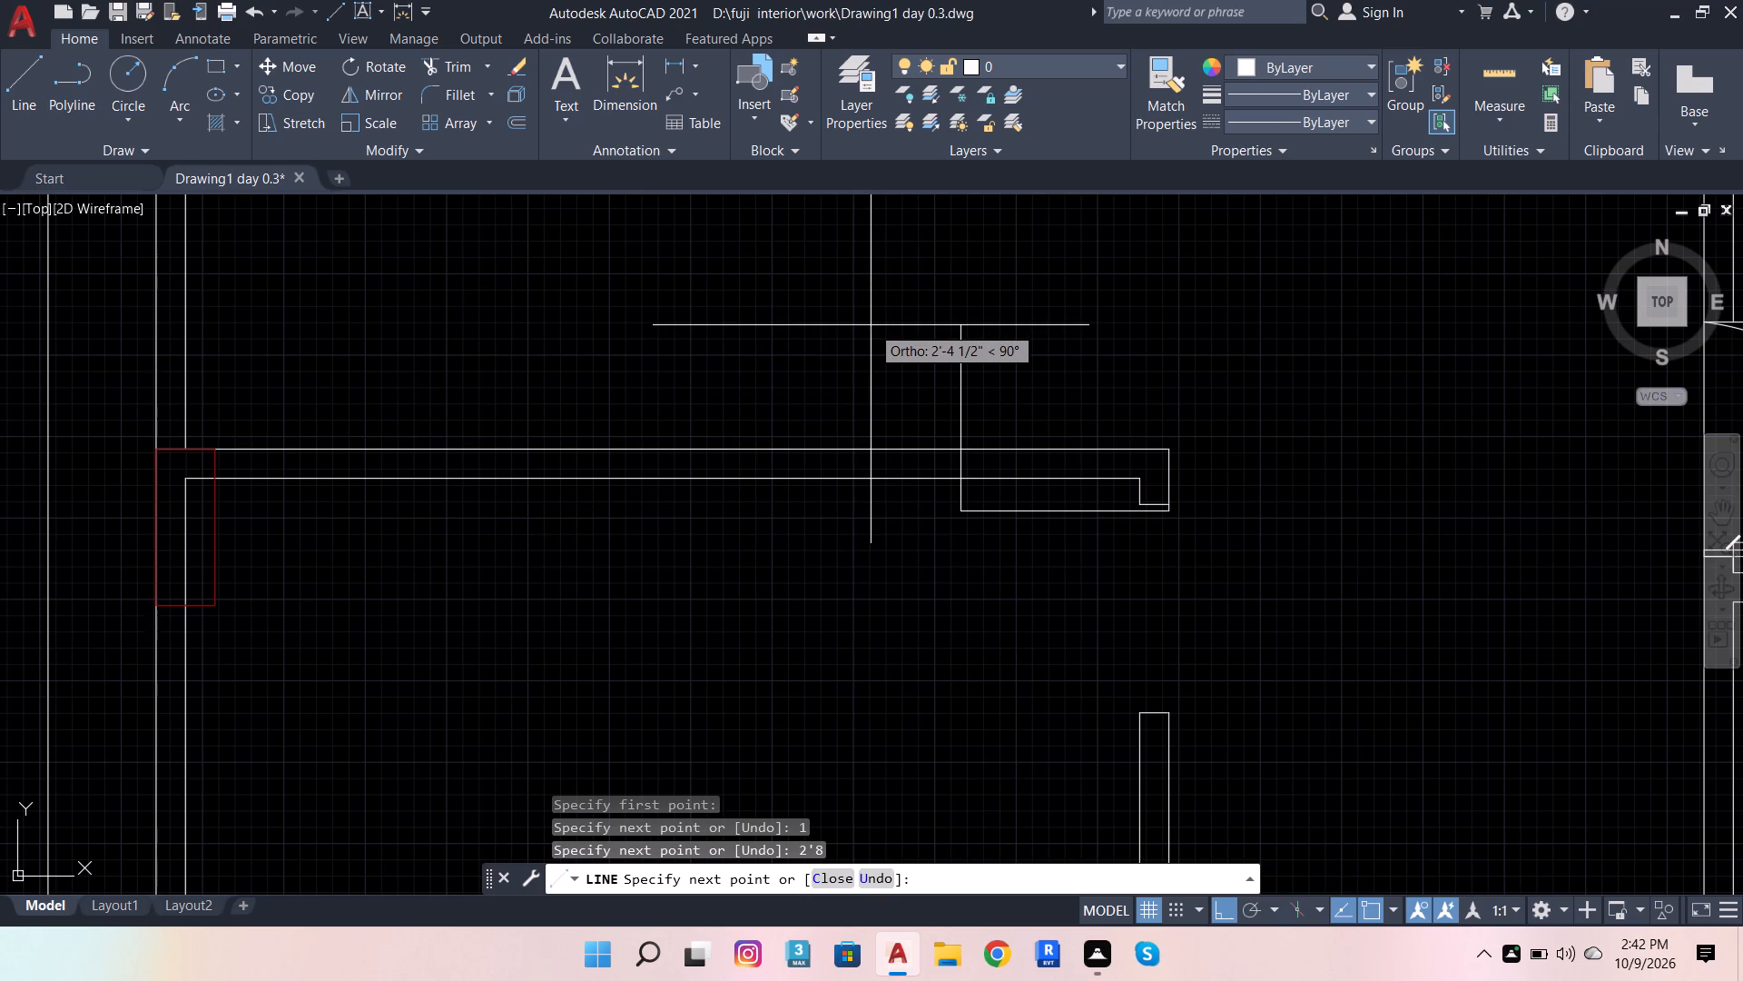
key(1)
key(Return)
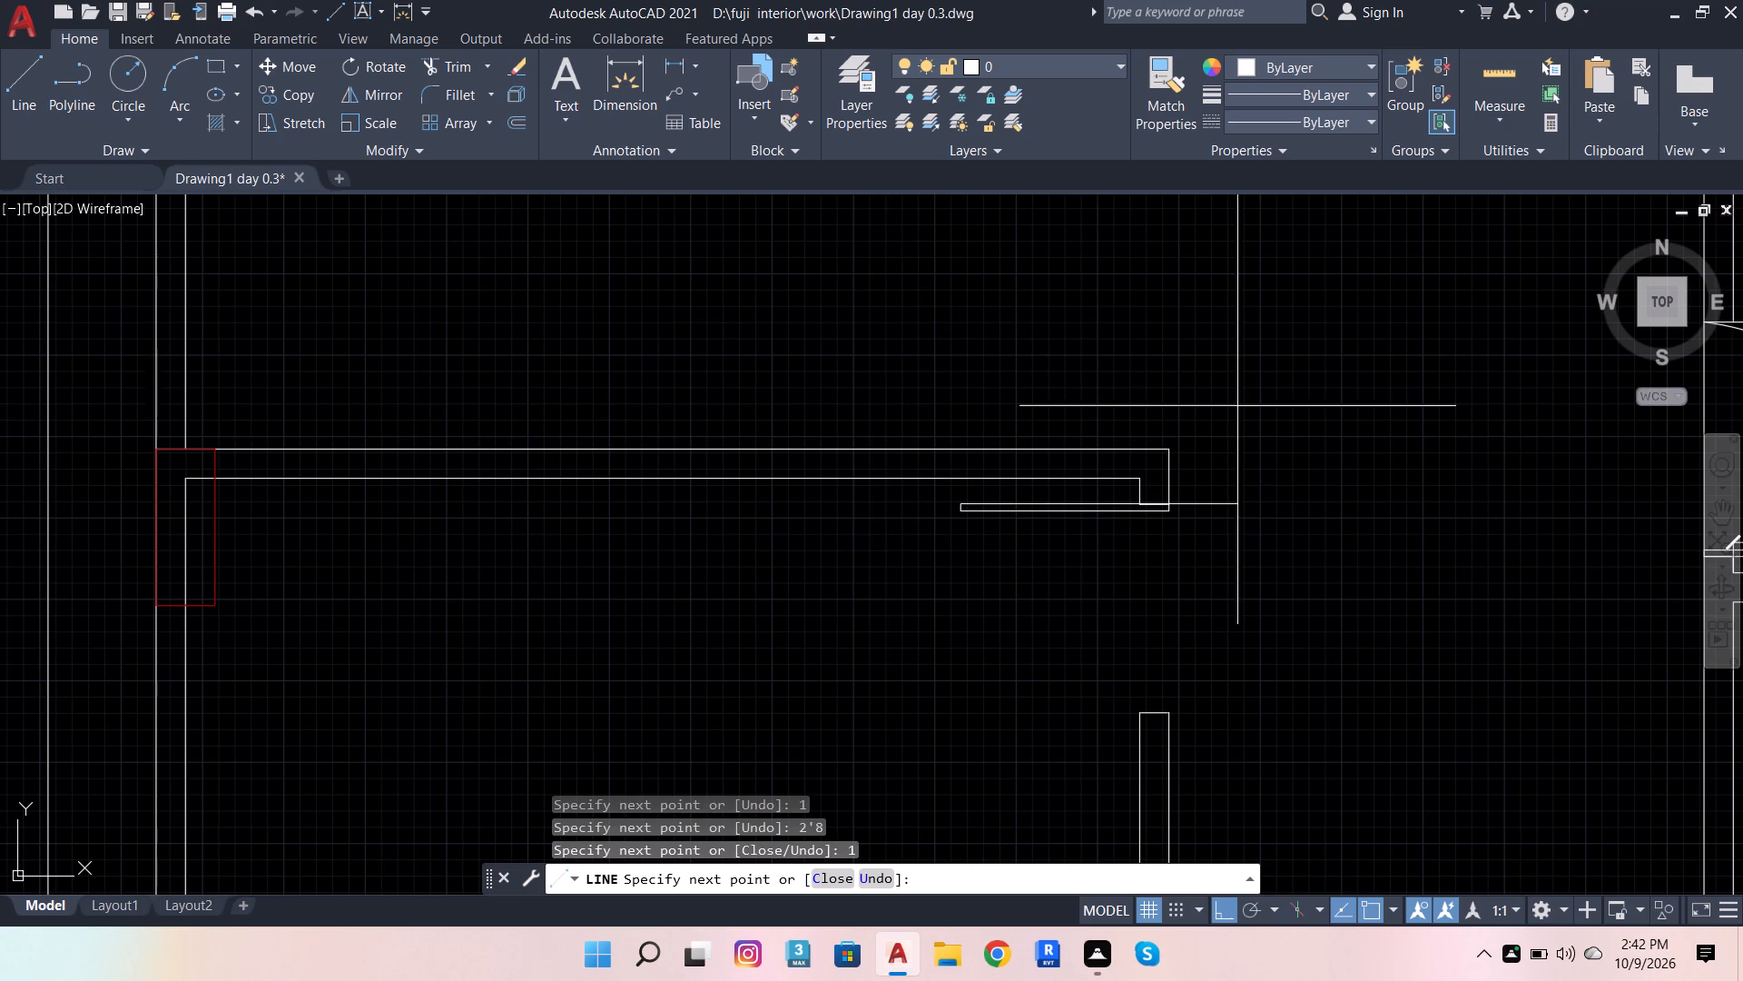
scroll(1268, 499, up, 3)
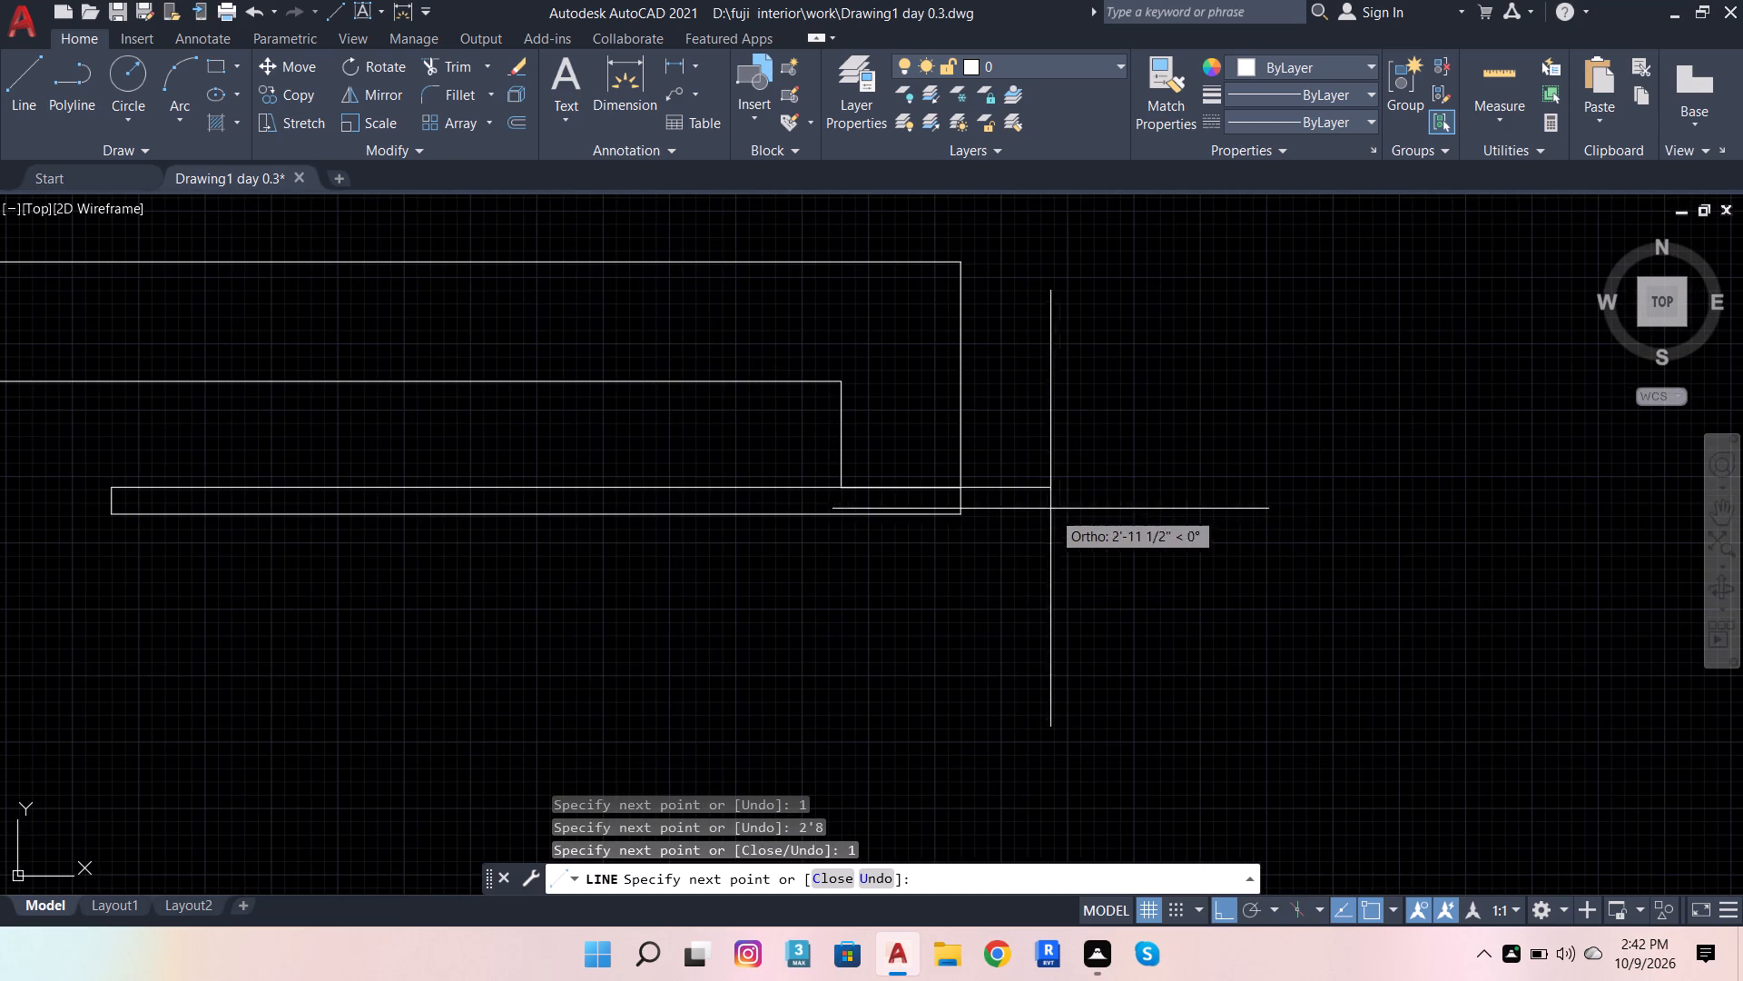
click(960, 495)
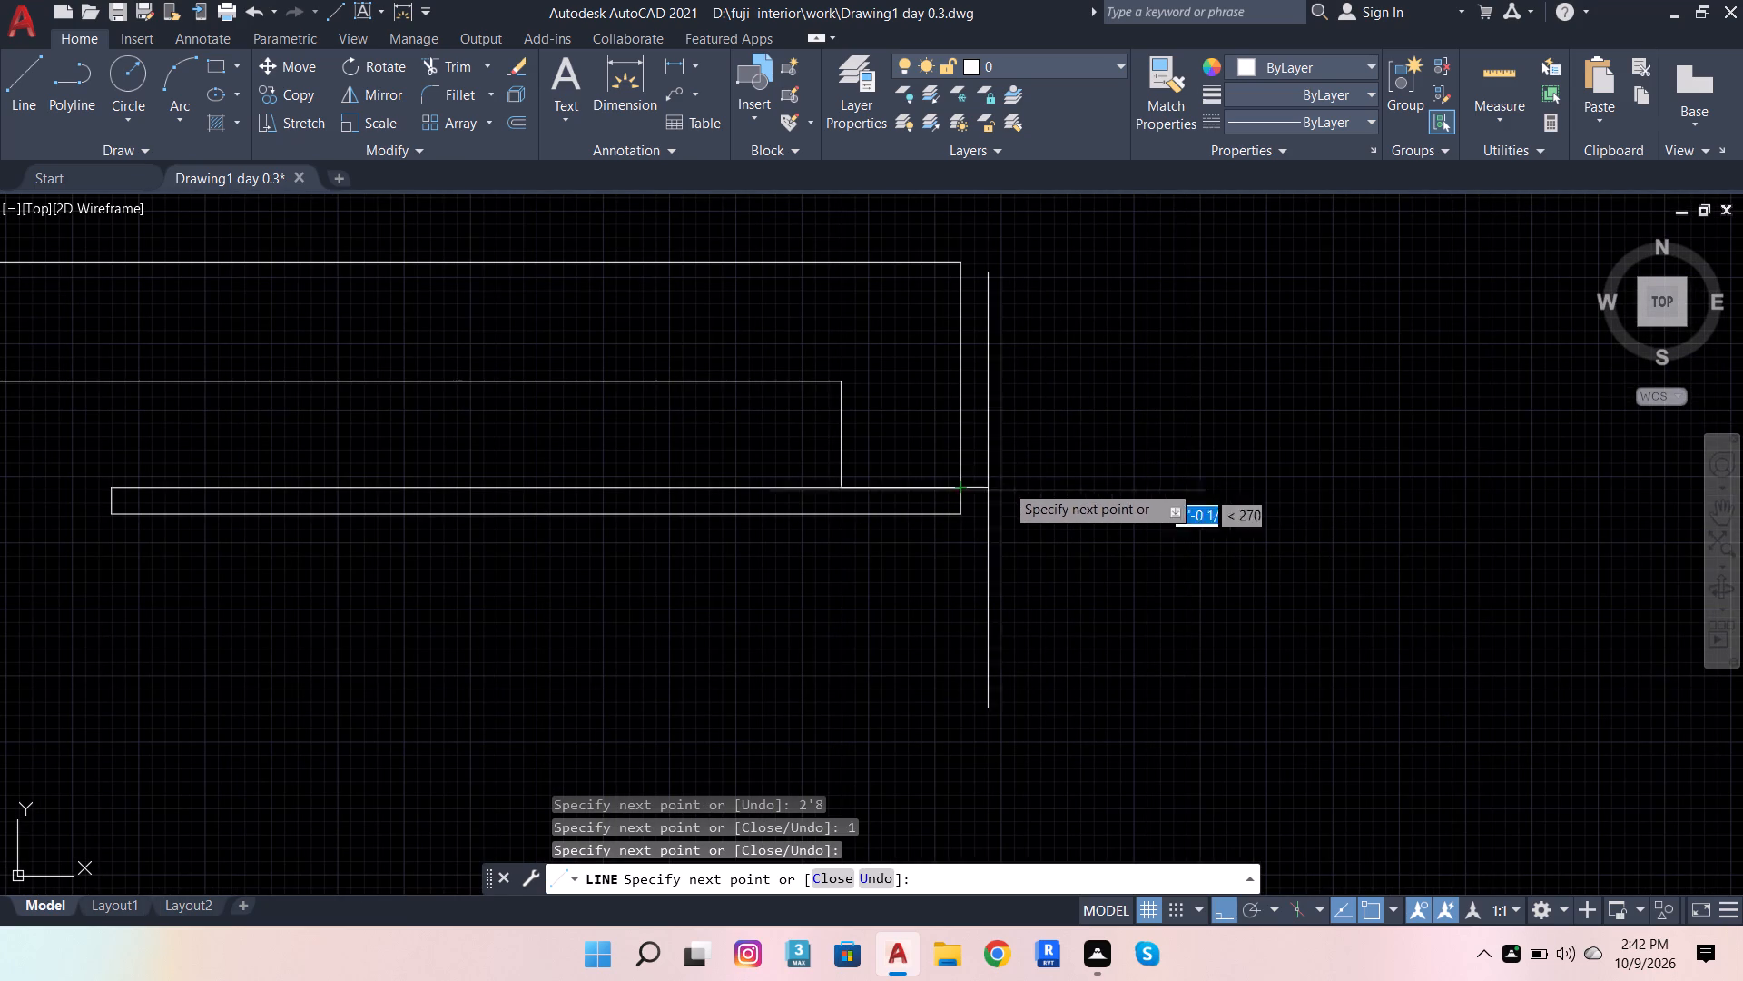
key(space)
Draw a line along the east wall's outer face from the door leaf to the doorway's south jamb.
key(space)
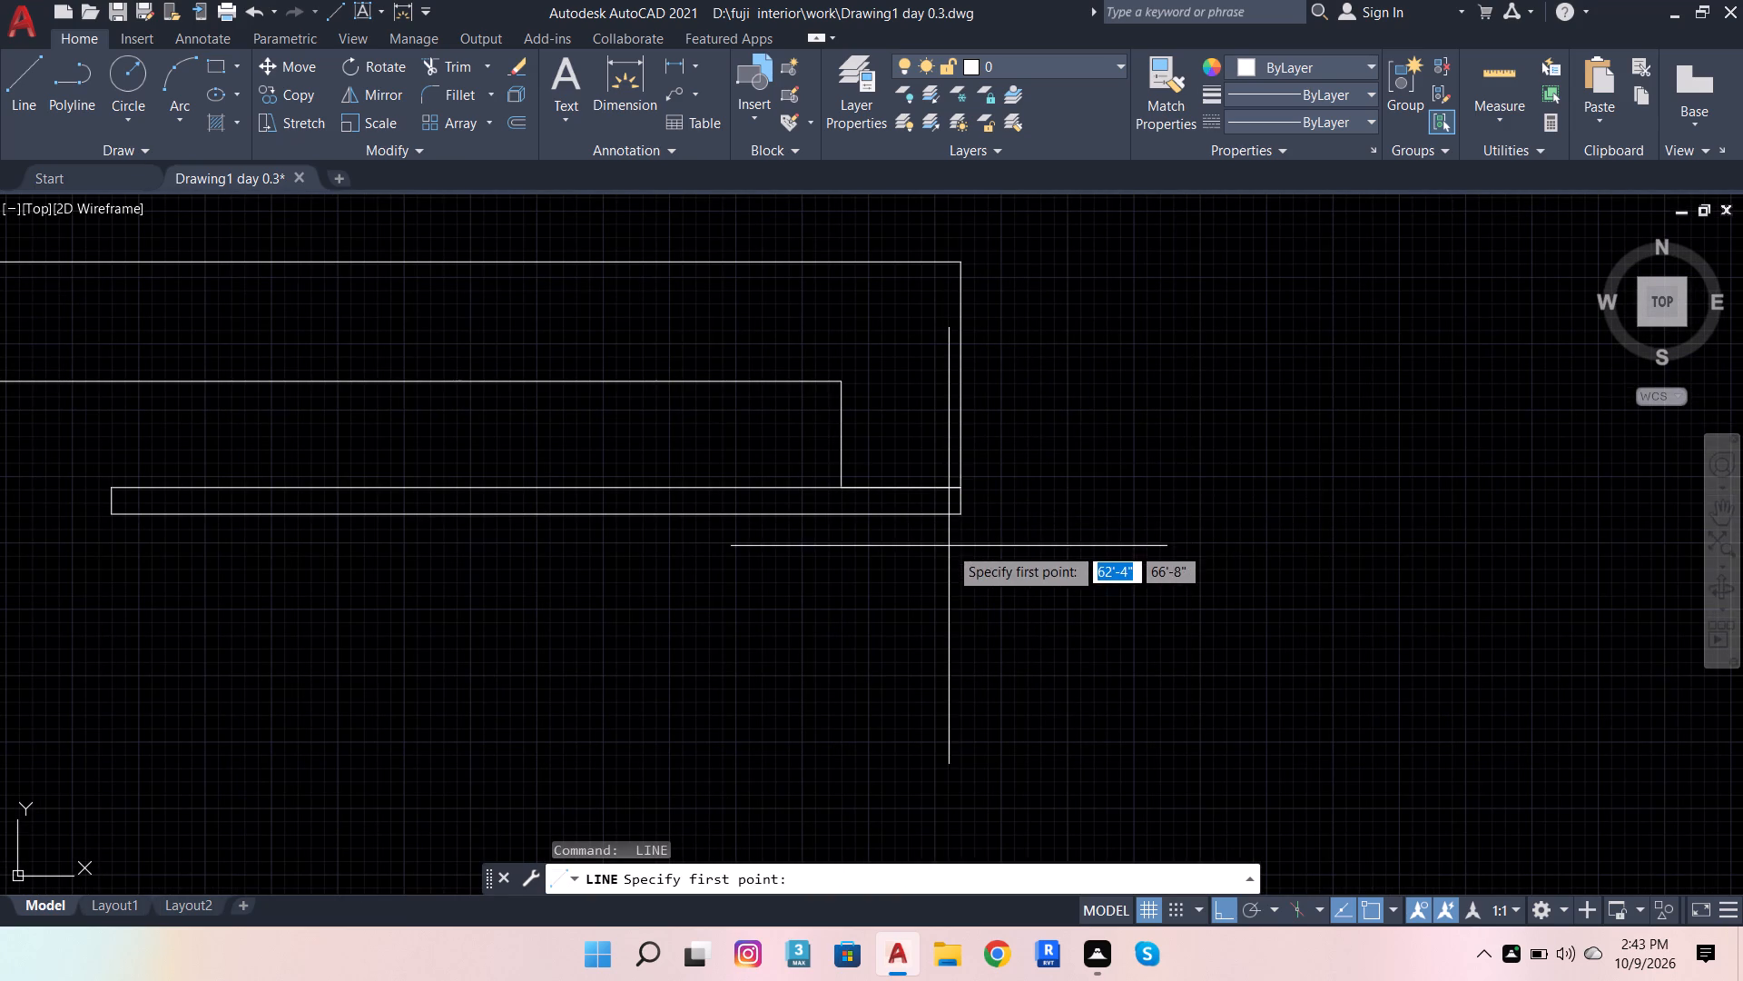
click(969, 512)
scroll(1125, 545, down, 5)
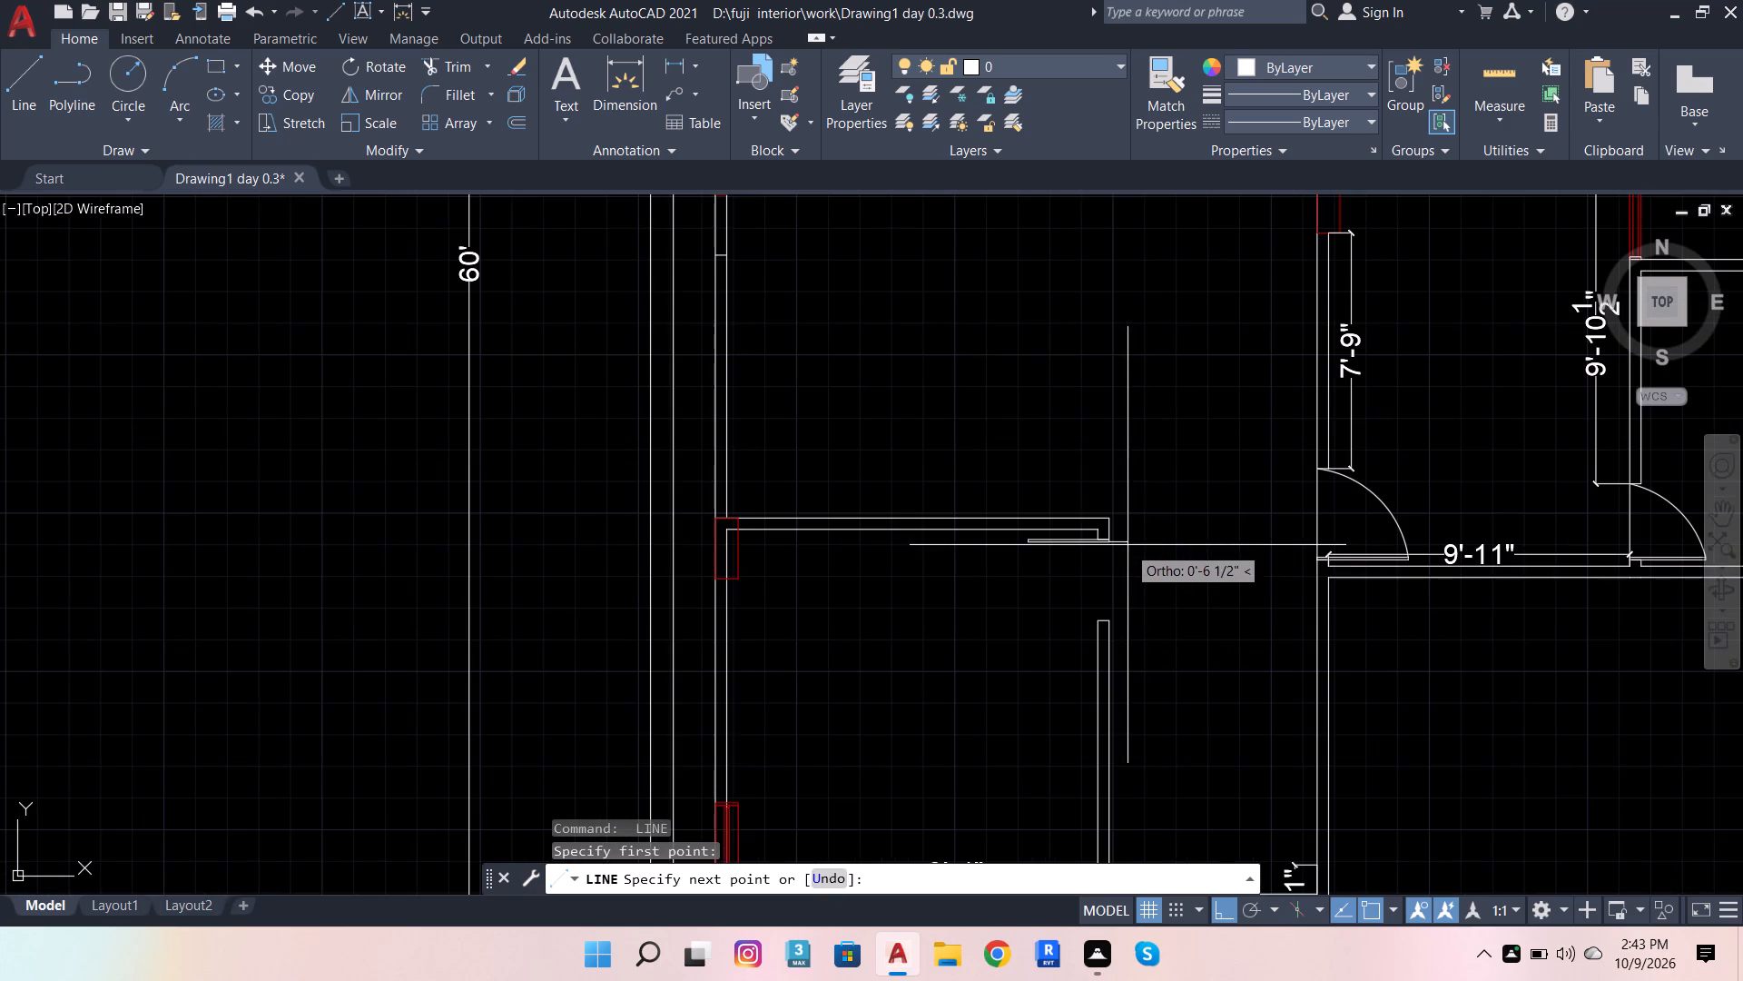
scroll(1170, 530, down, 2)
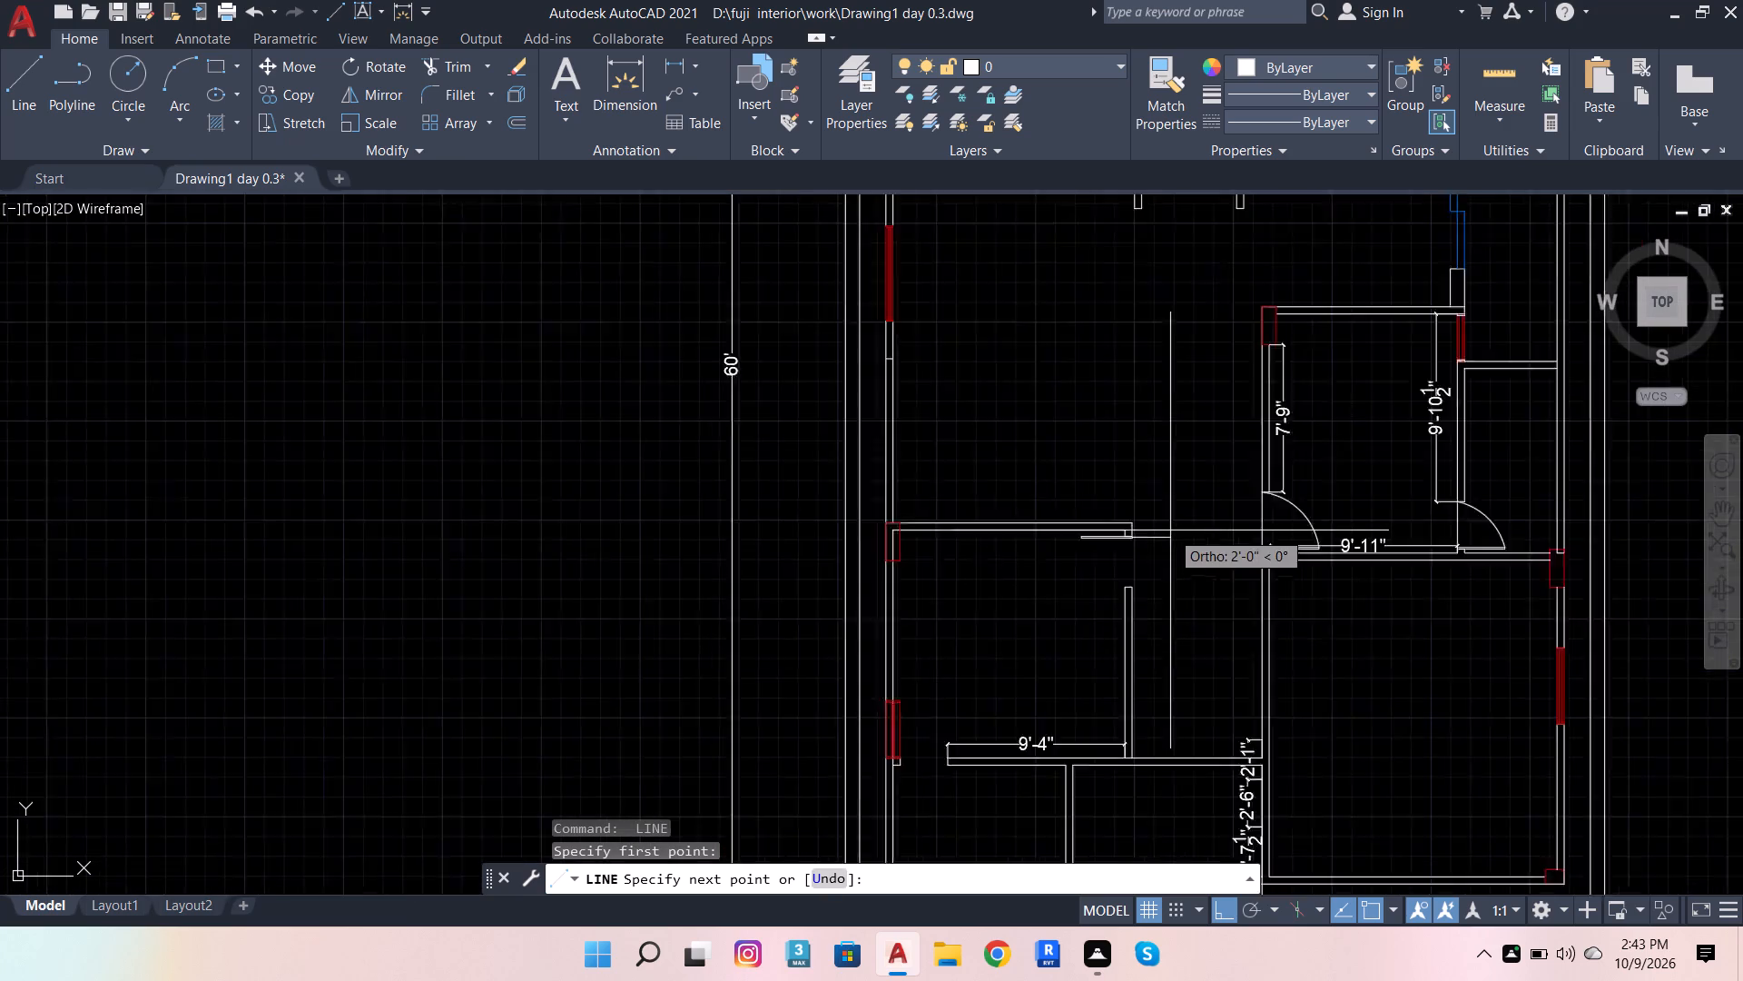
scroll(1086, 583, up, 3)
scroll(1289, 500, up, 2)
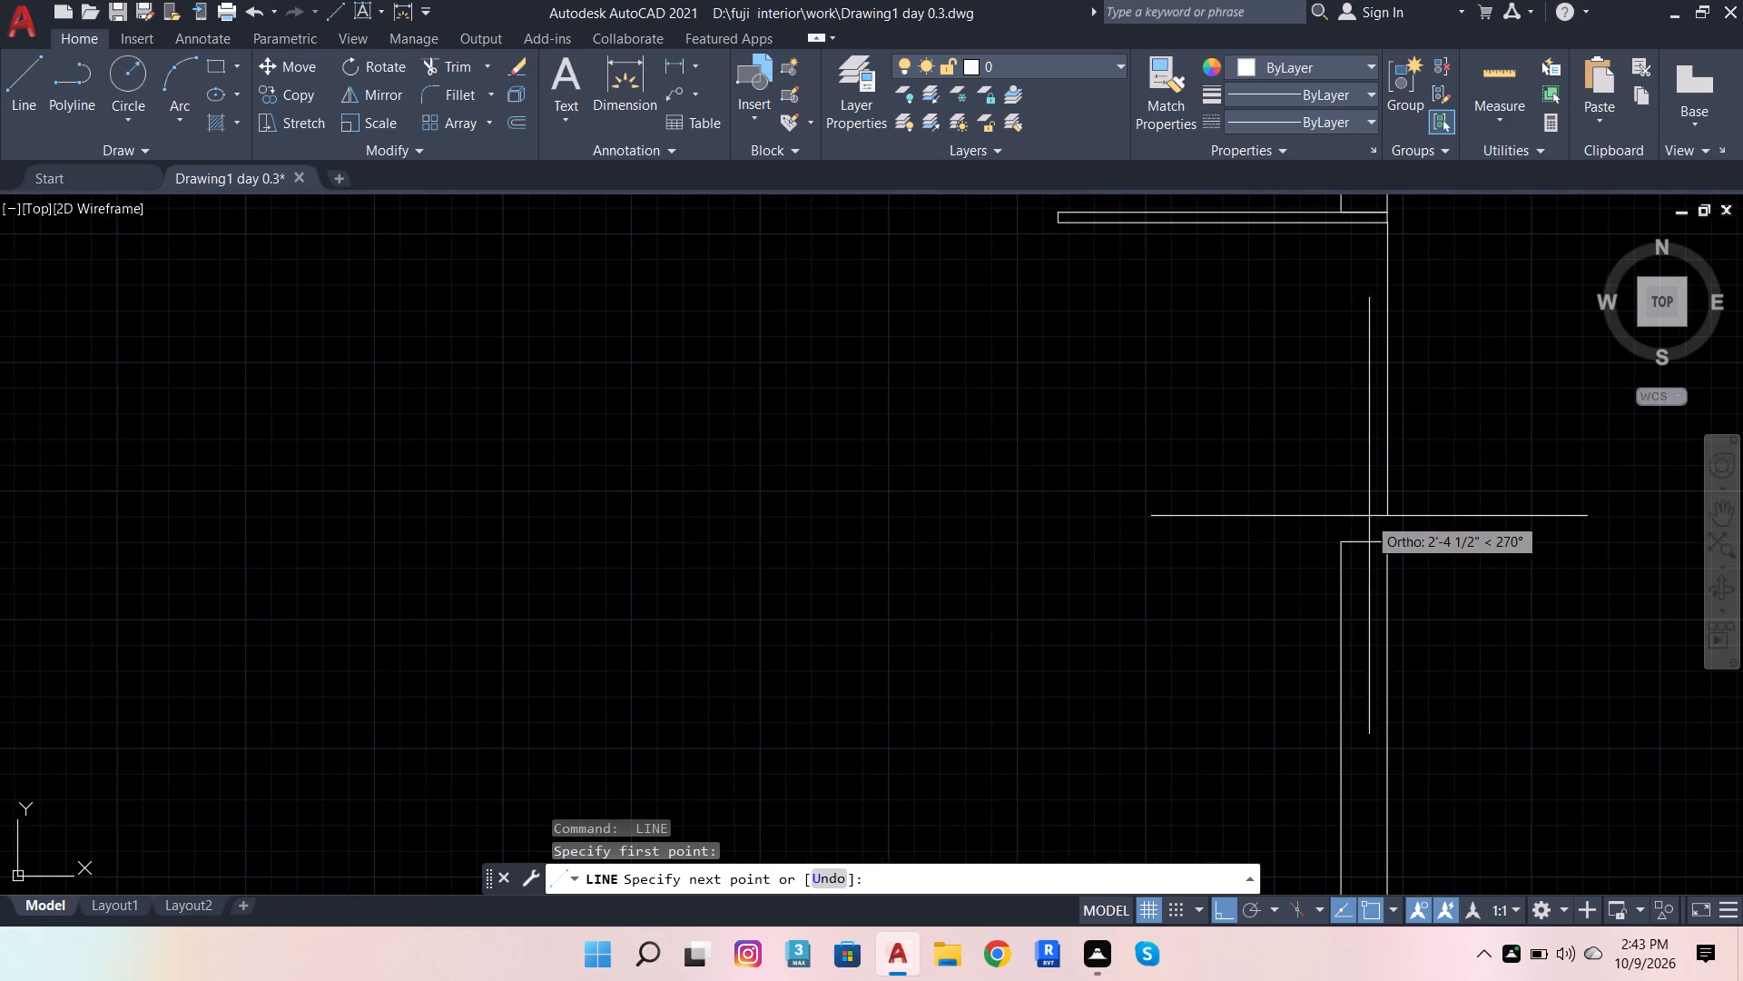
click(1391, 541)
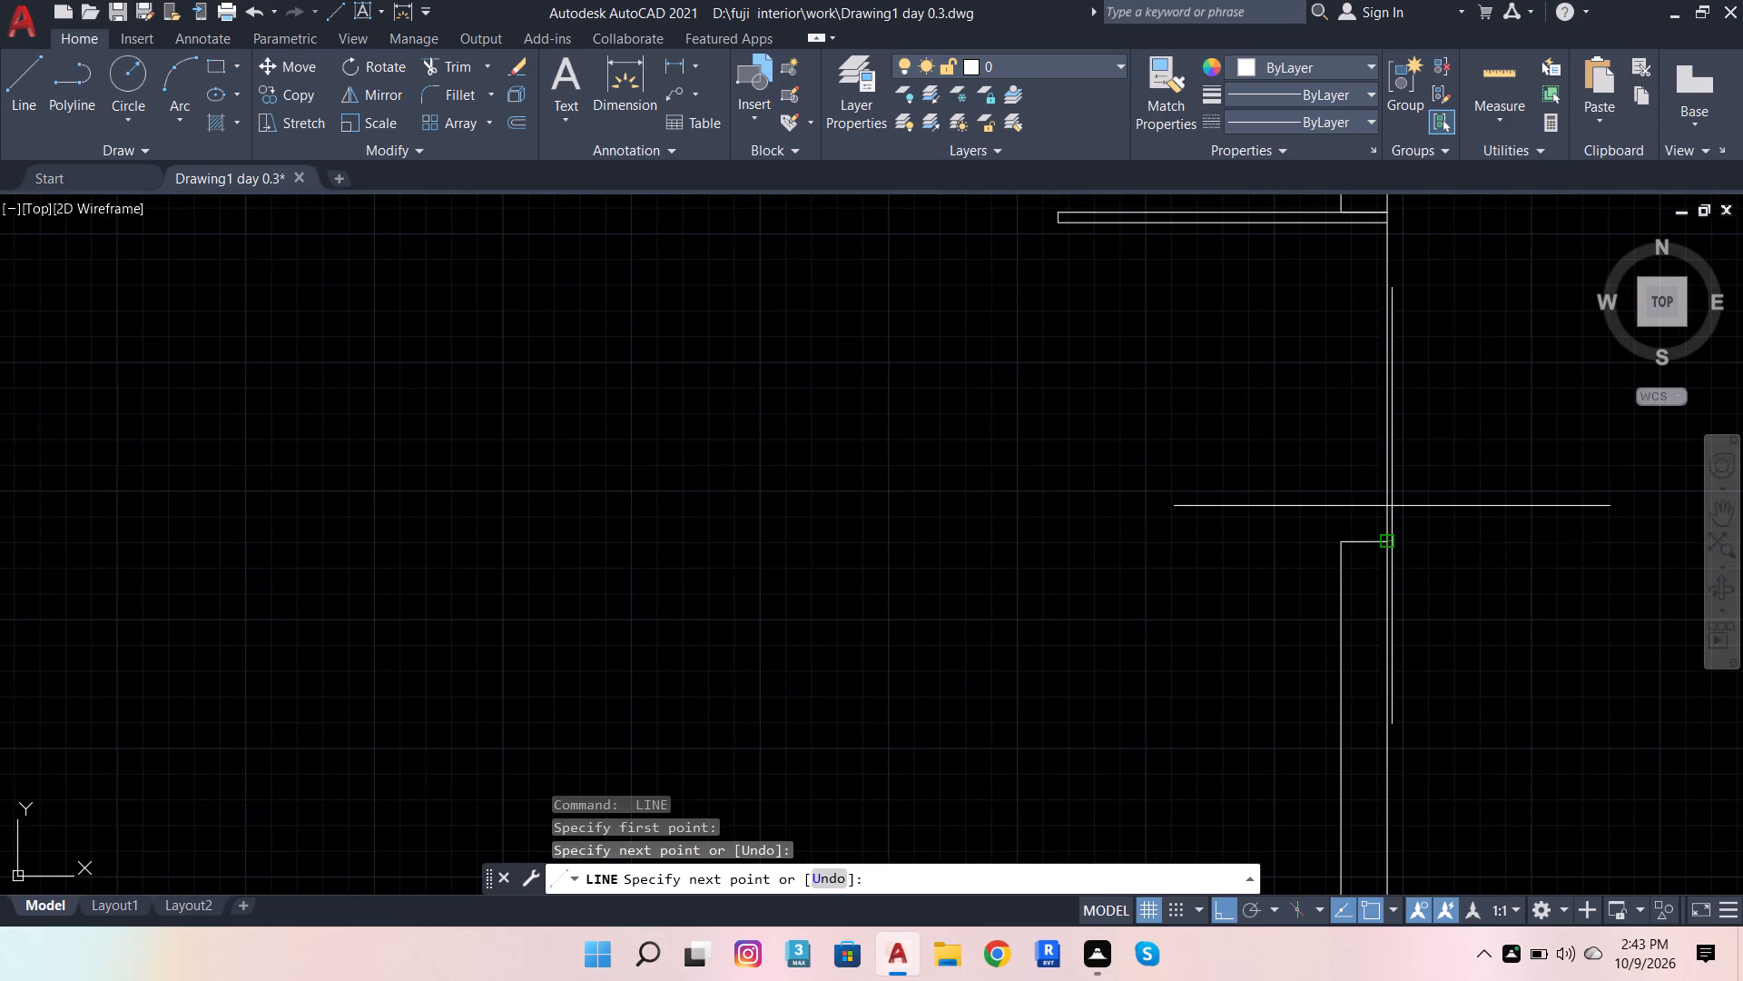
key(Escape)
key(Escape)
key(Escape)
key(Escape)
key(Escape)
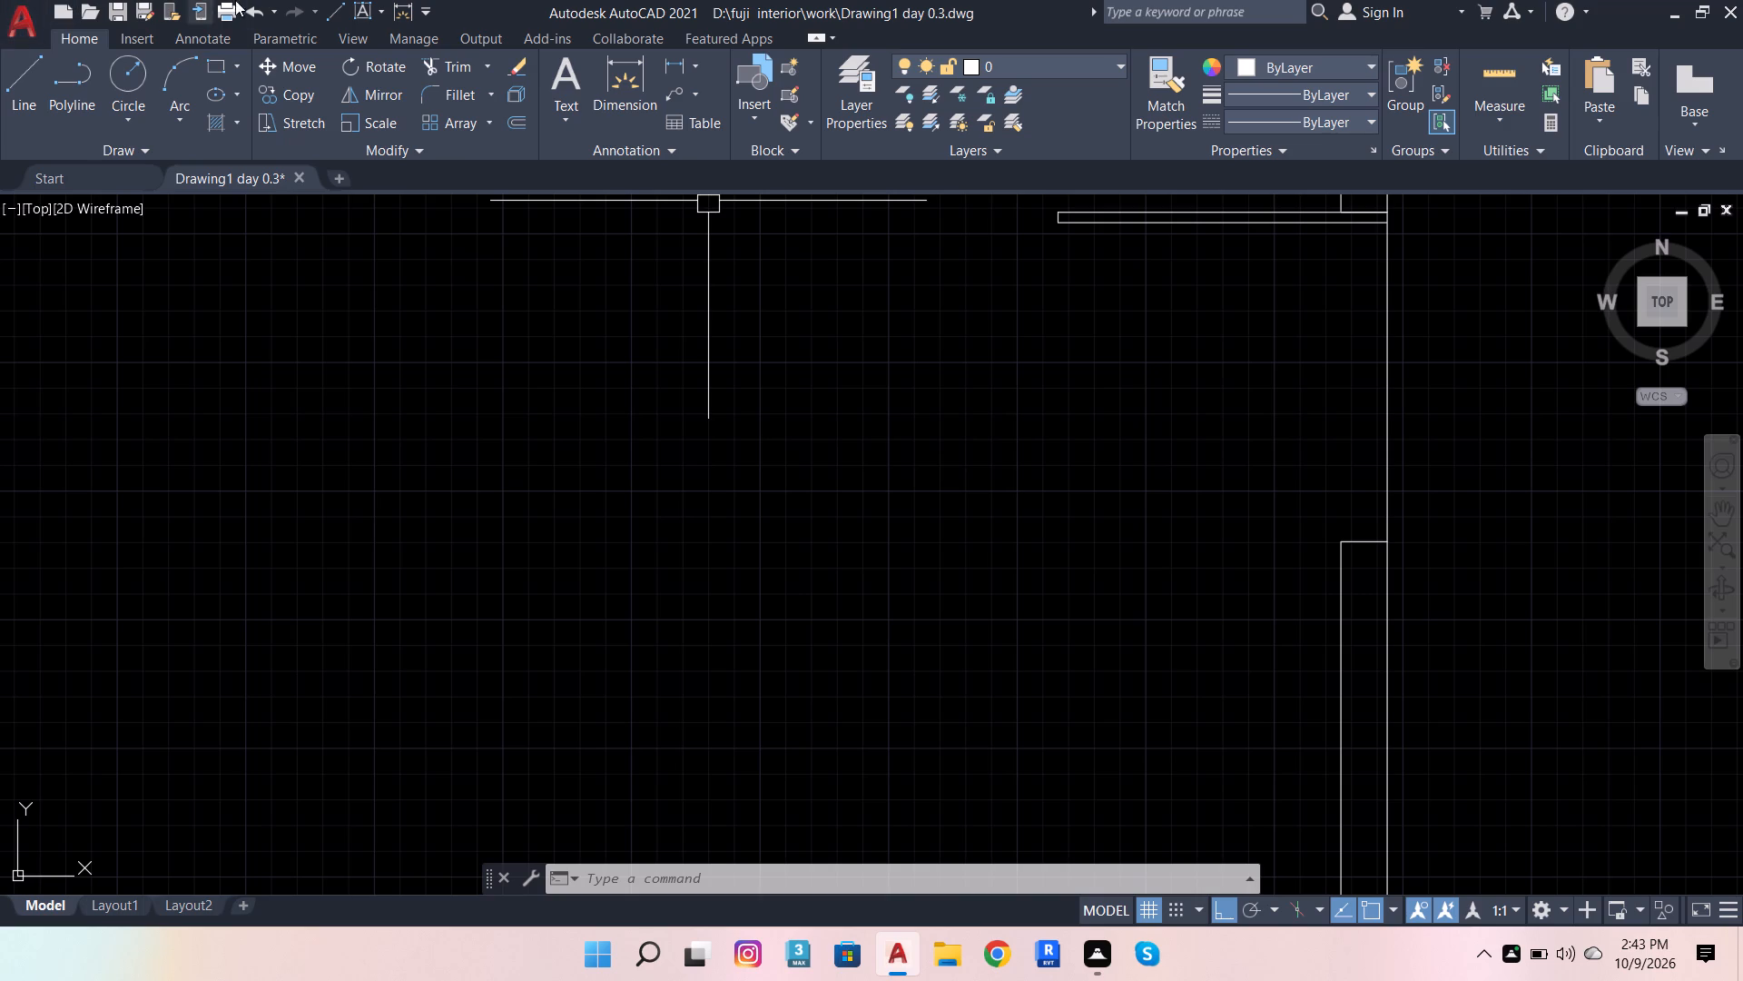
Draw the swing arc from the leaf's west end through the south jamb's outer corner, ending slightly east of the wall.
click(181, 62)
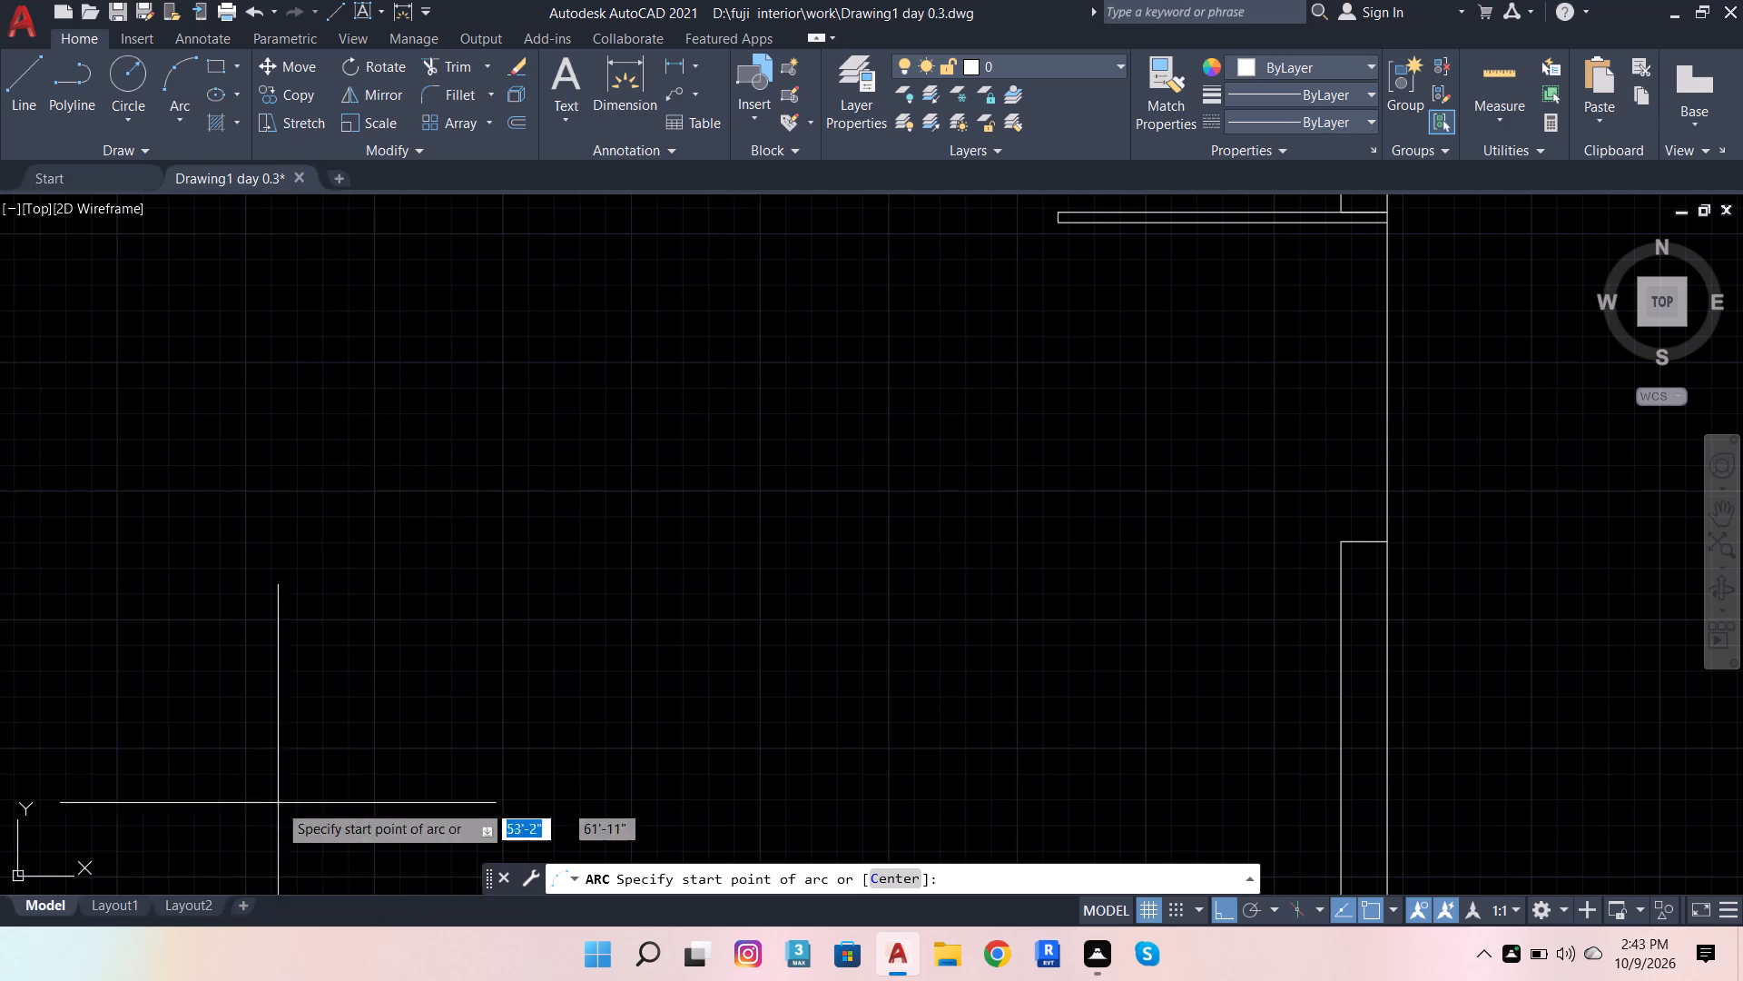
scroll(990, 565, down, 2)
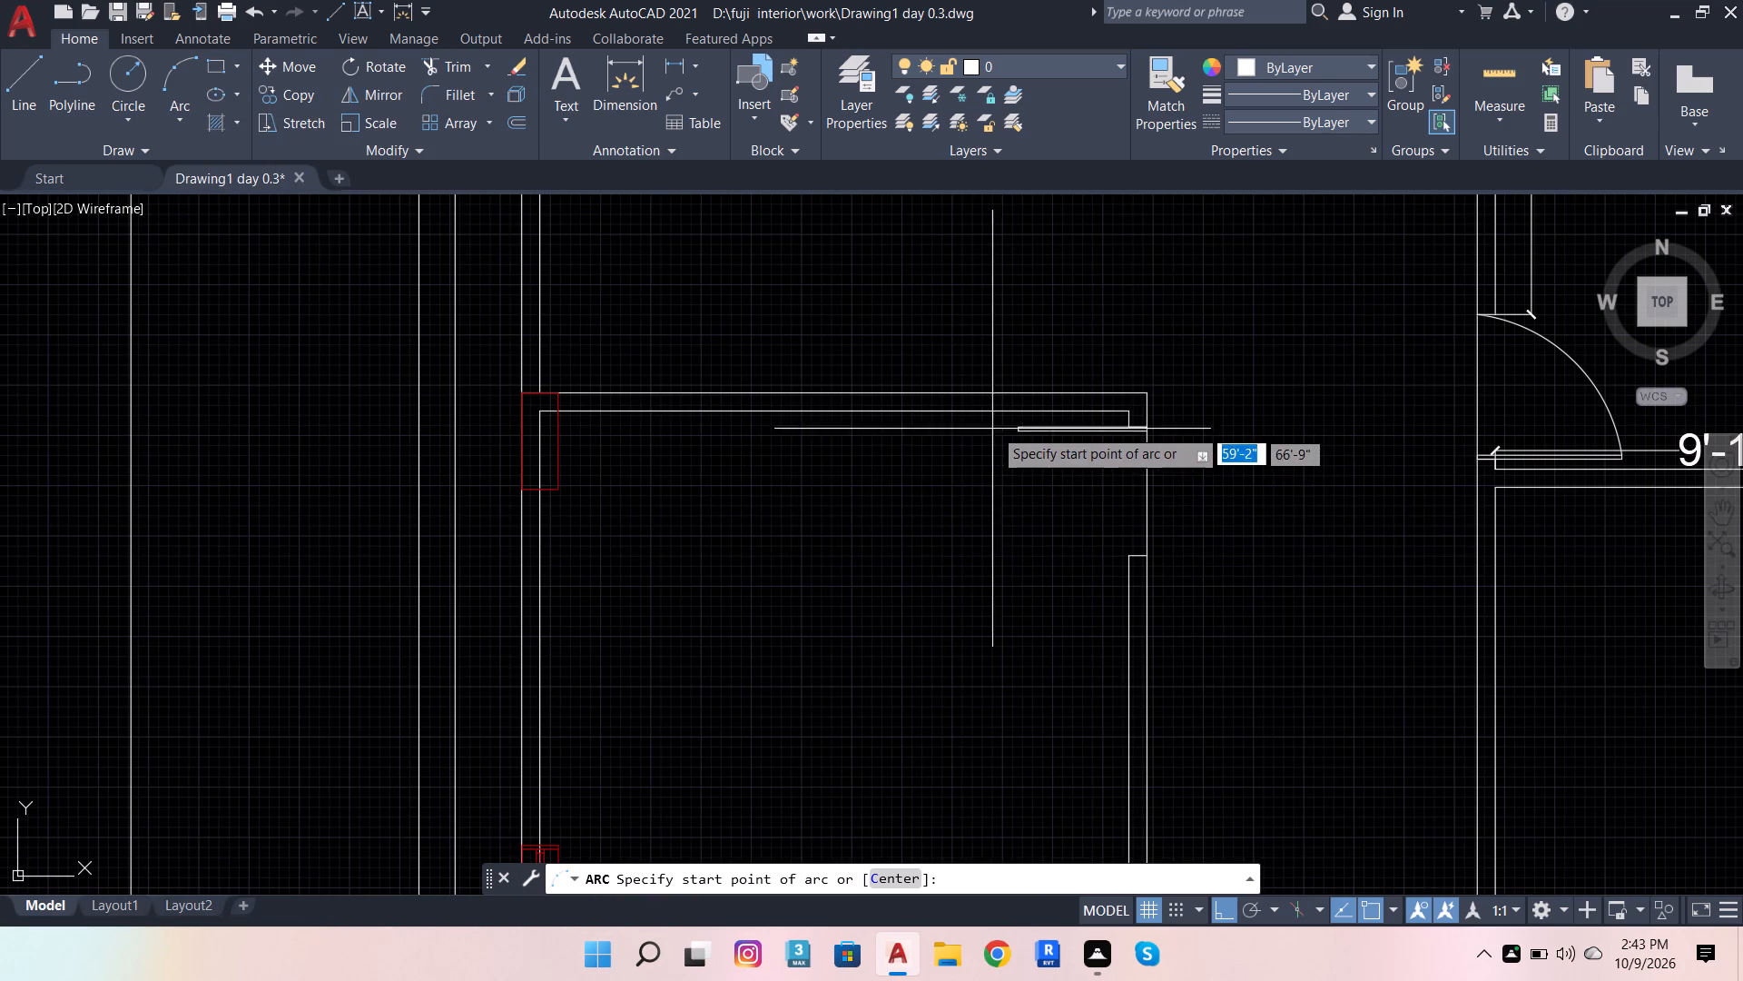
click(1016, 437)
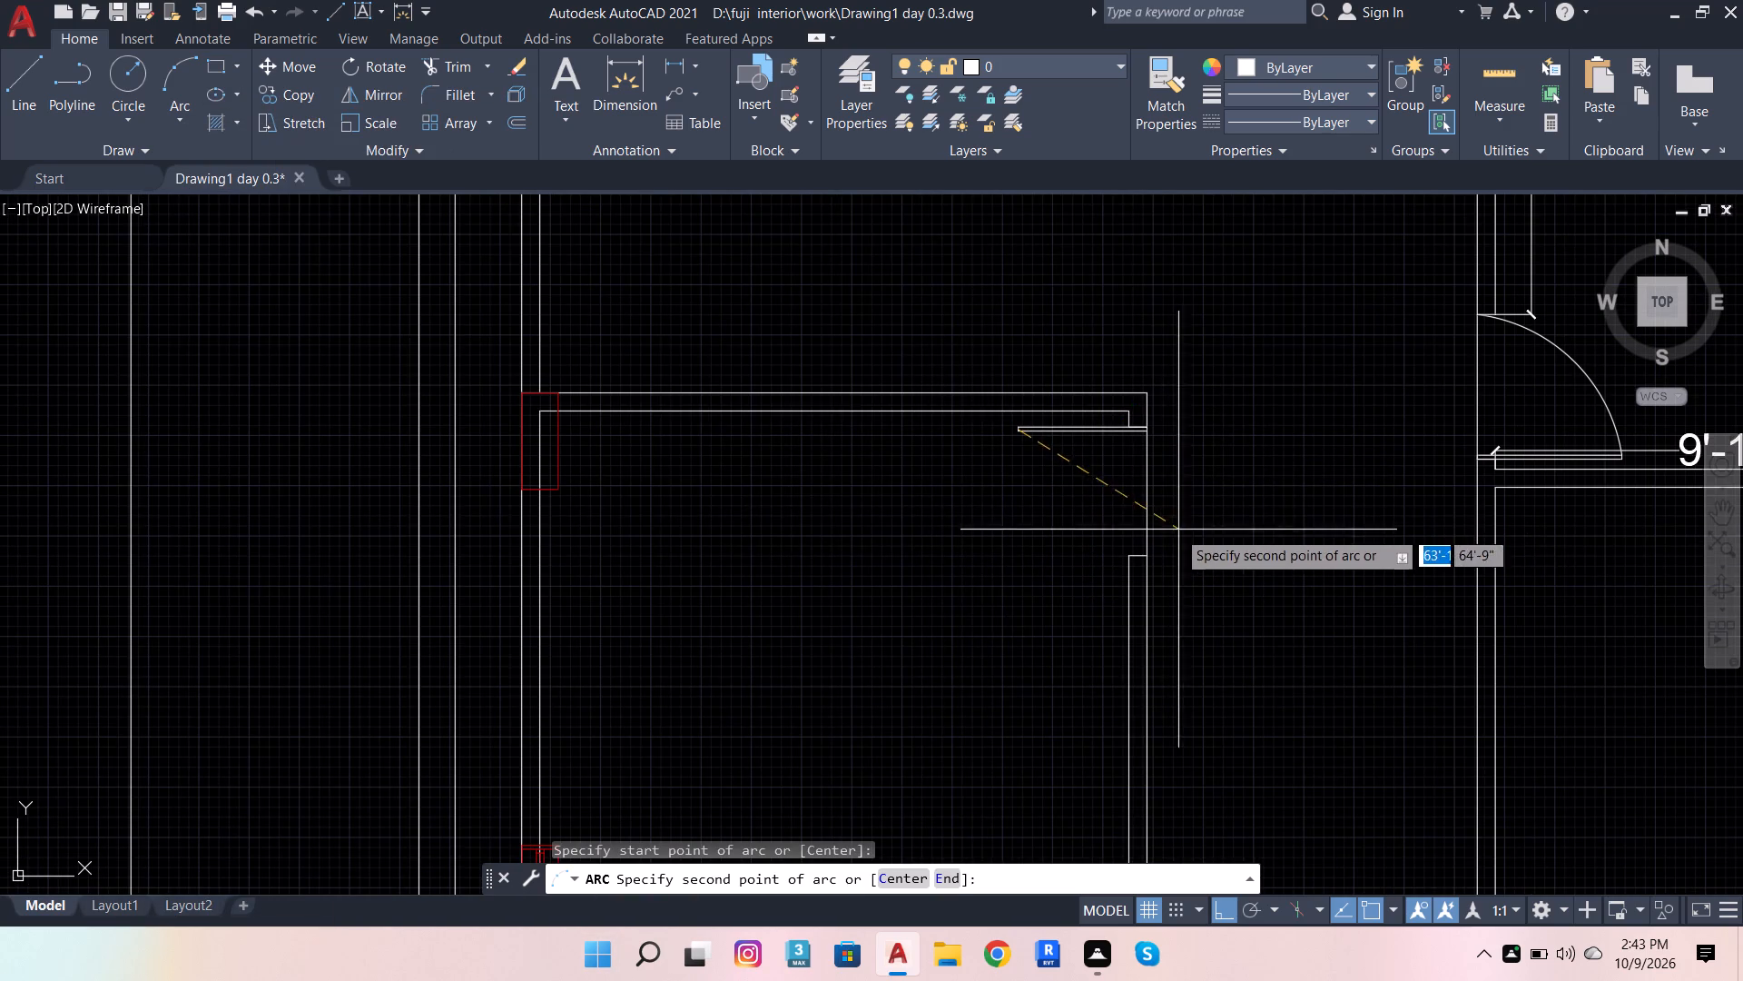
click(1143, 551)
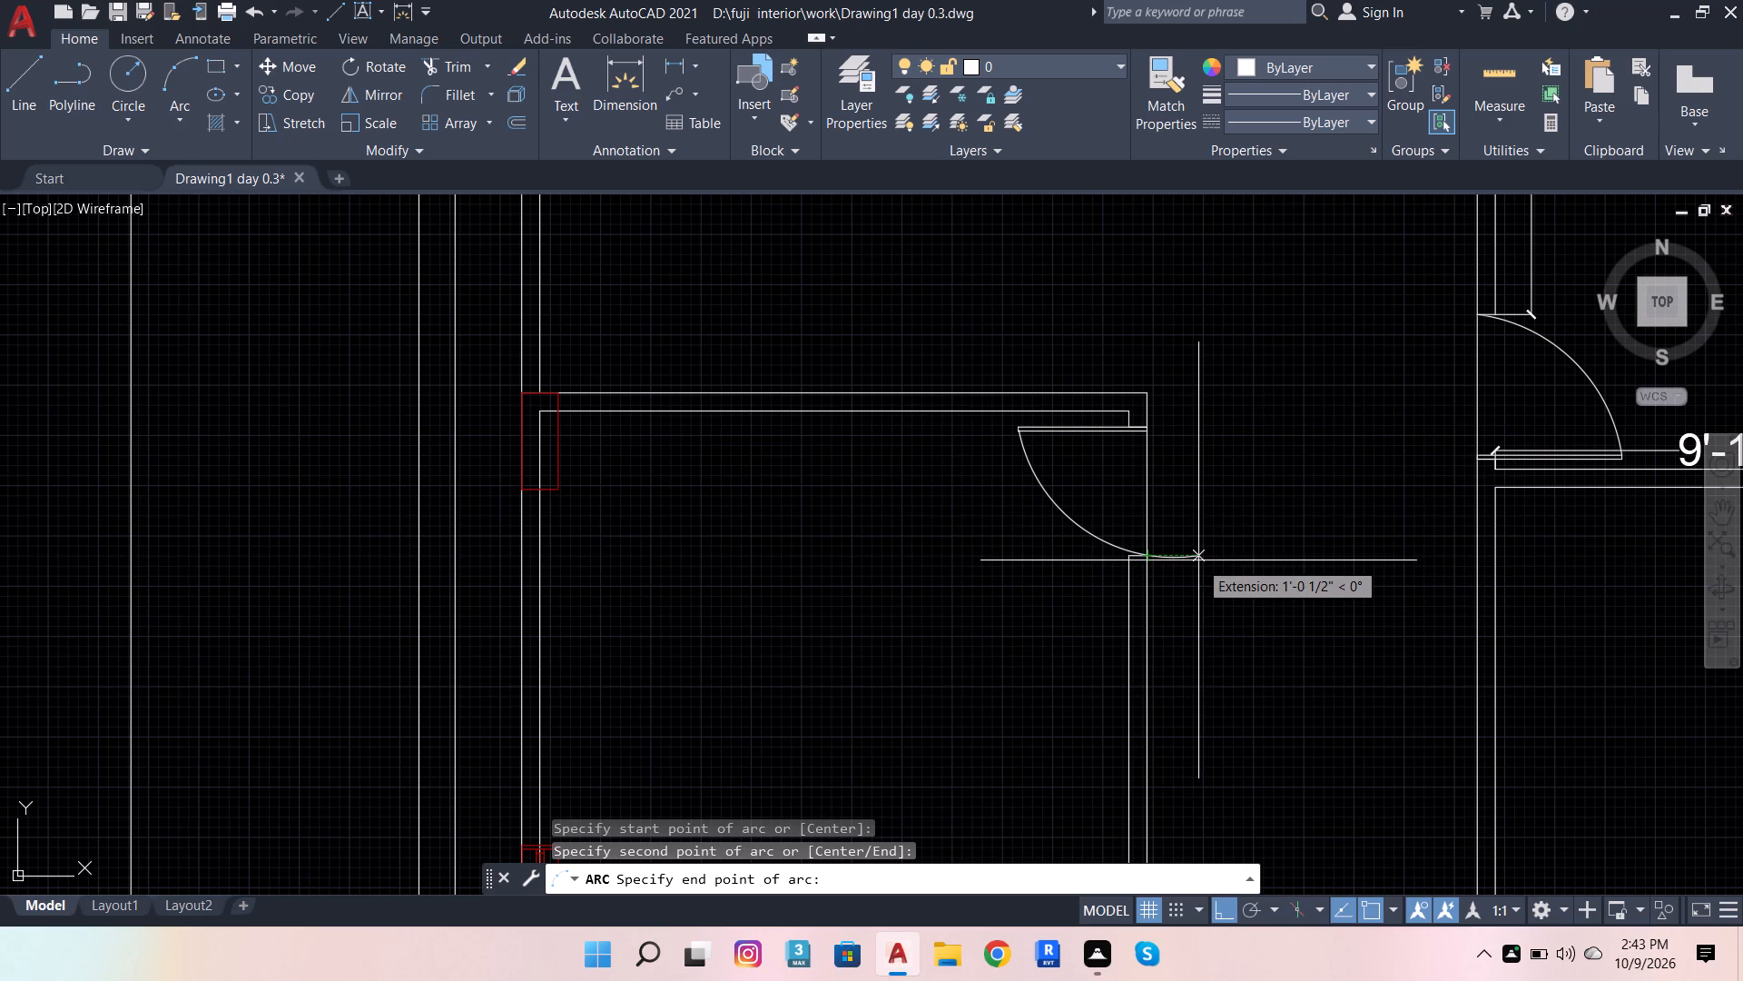
click(1199, 556)
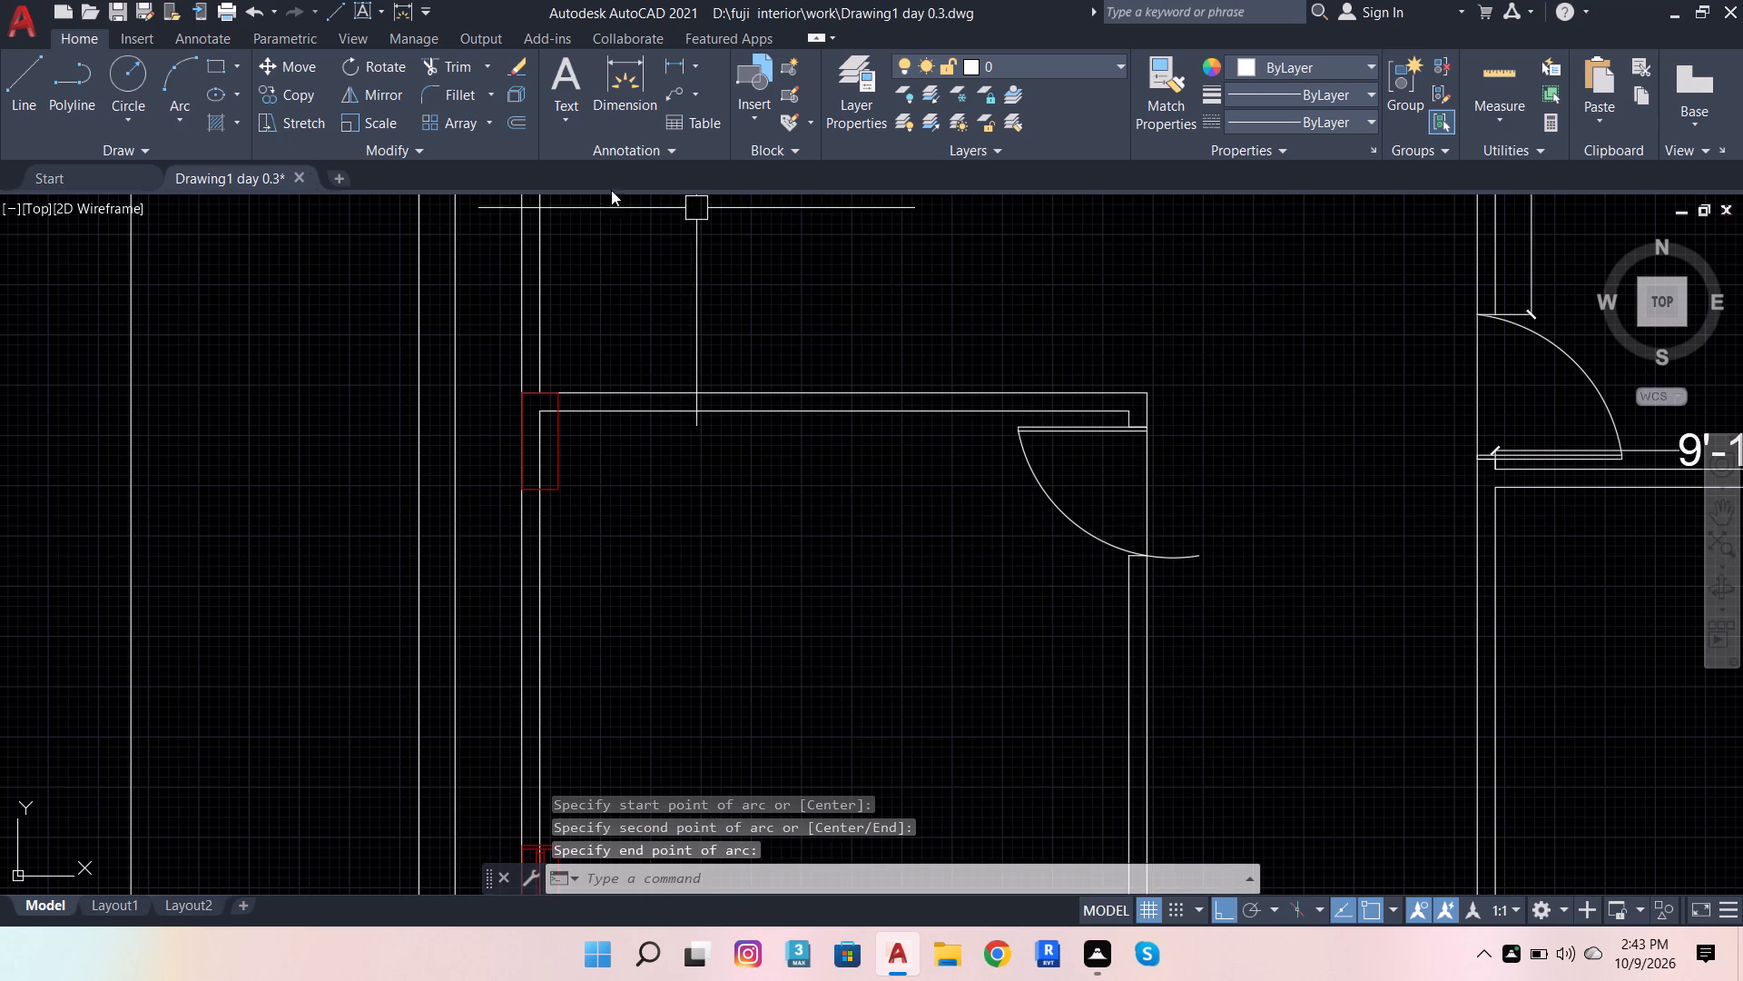
Trim the swing arc's overhang east of the doorway line.
click(452, 56)
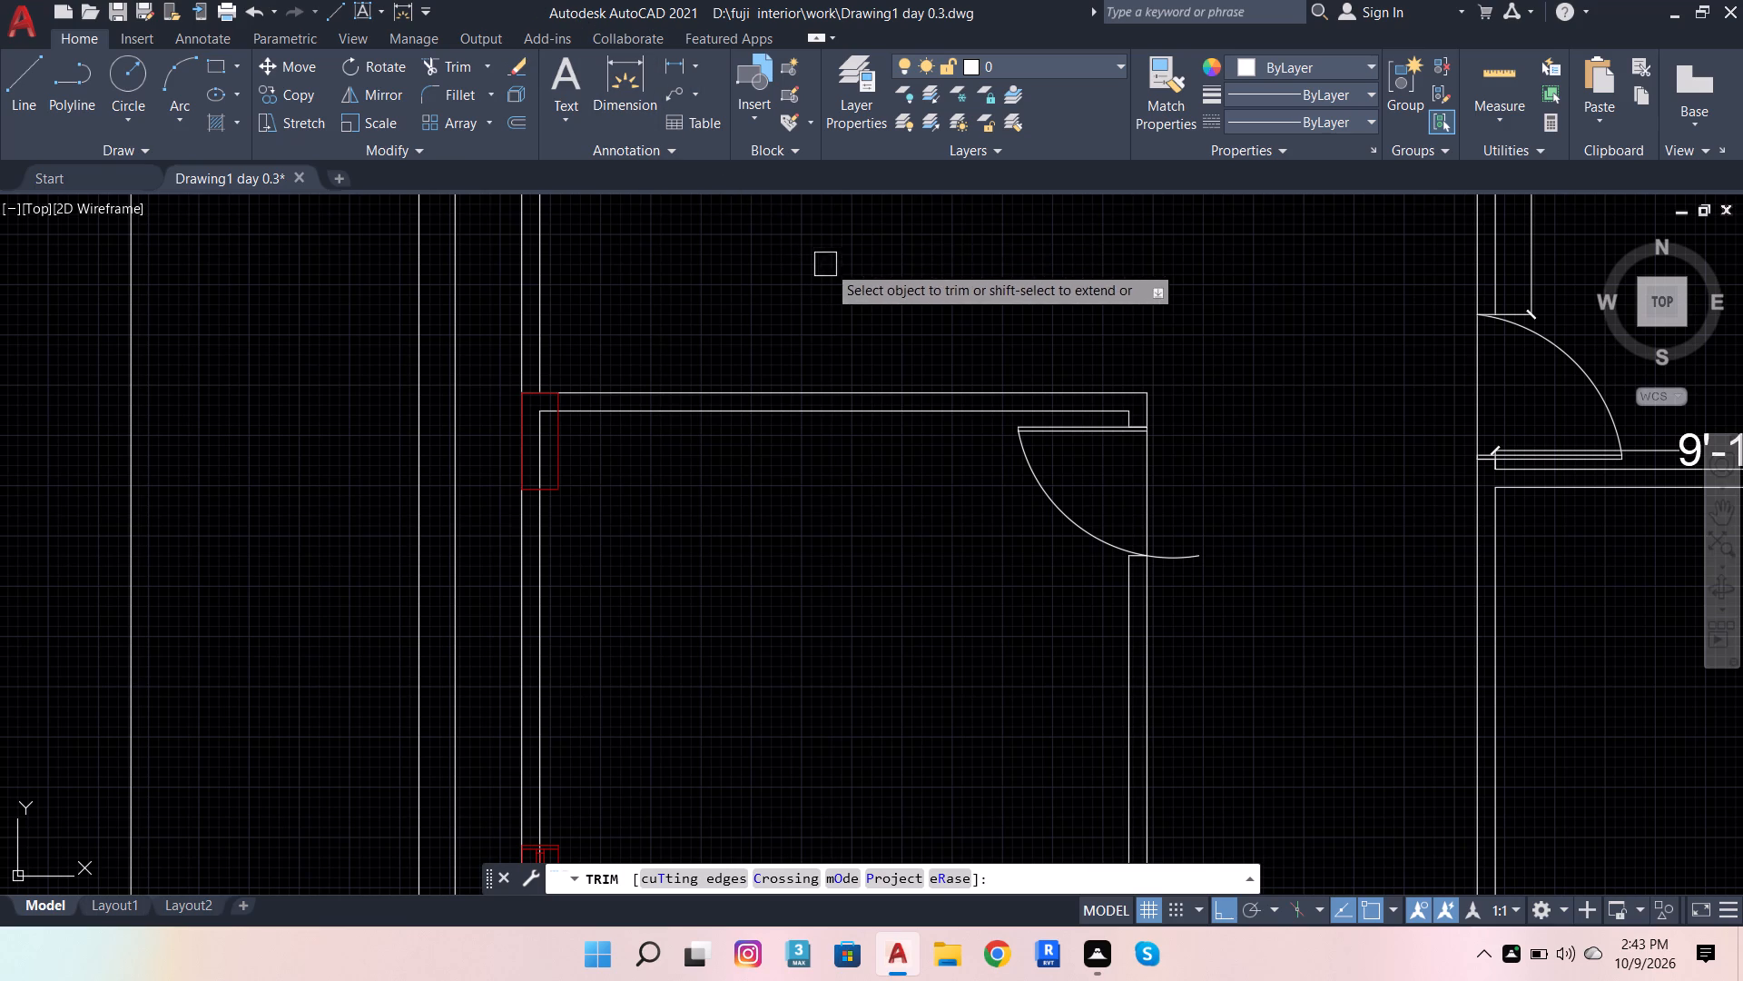
click(1195, 564)
scroll(1283, 423, down, 2)
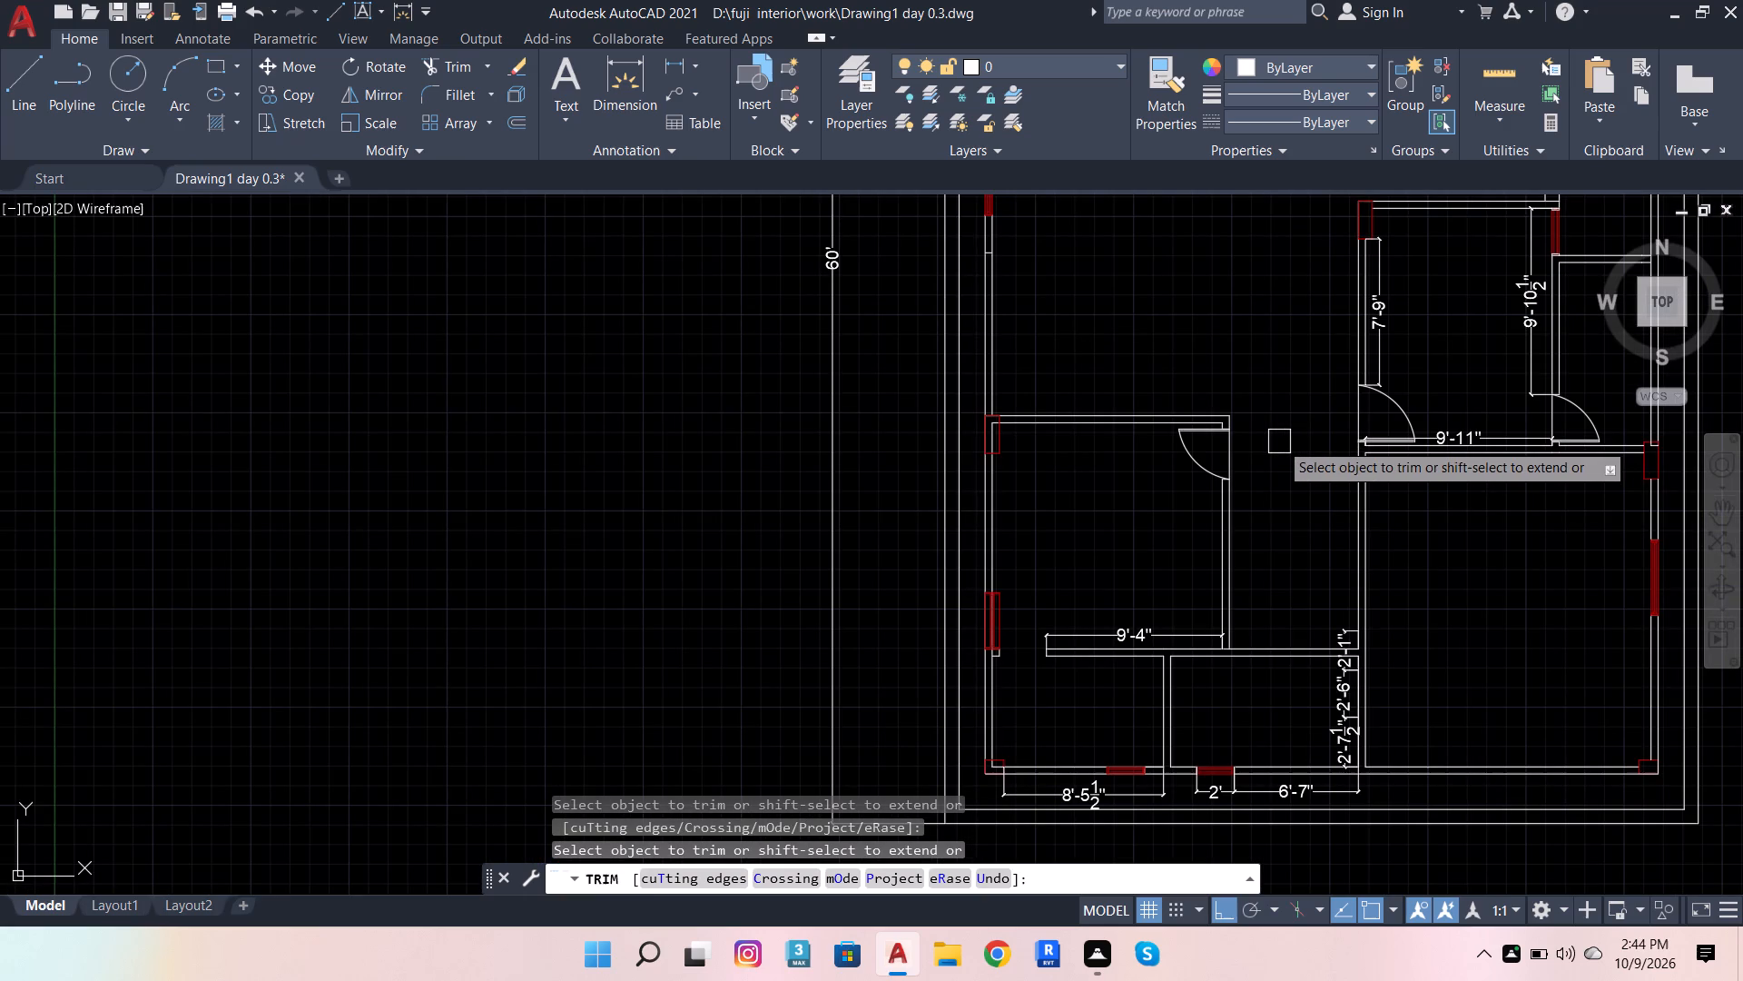
key(Escape)
Draw a door leaf 1" thick and 2'8" long running south from the wall stub at the west end of the 9'-4" partition's opening.
scroll(1299, 451, up, 1)
scroll(1247, 461, down, 1)
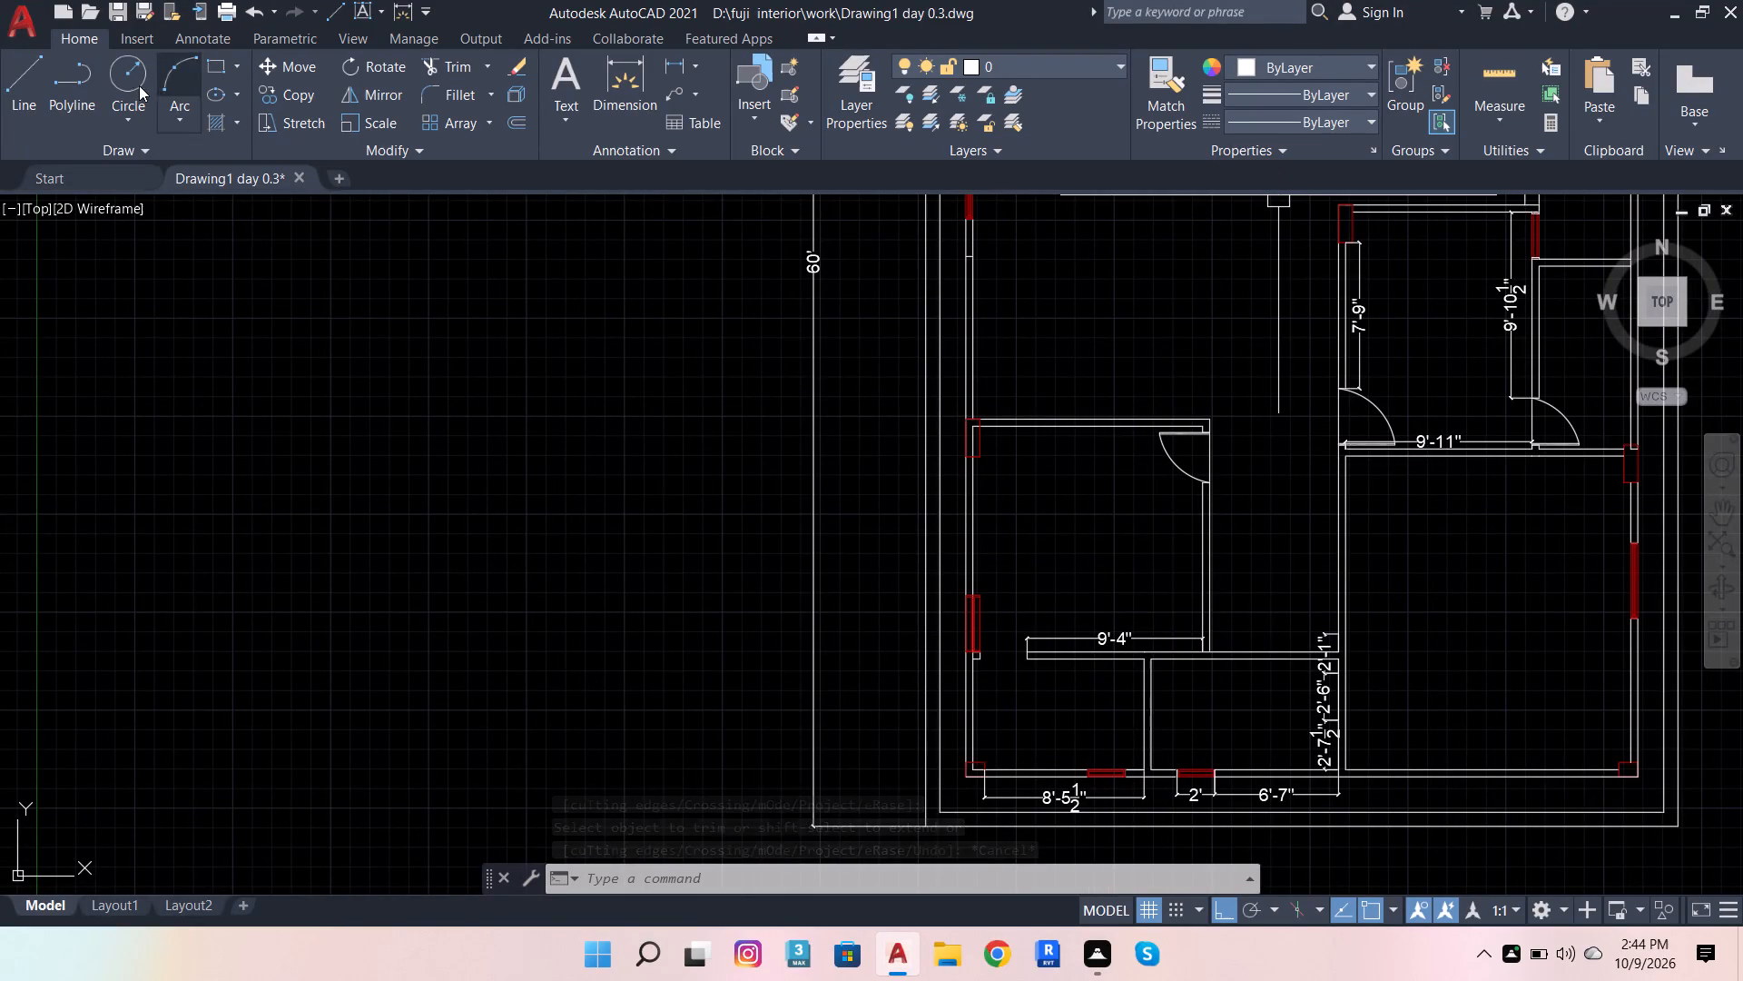
click(12, 105)
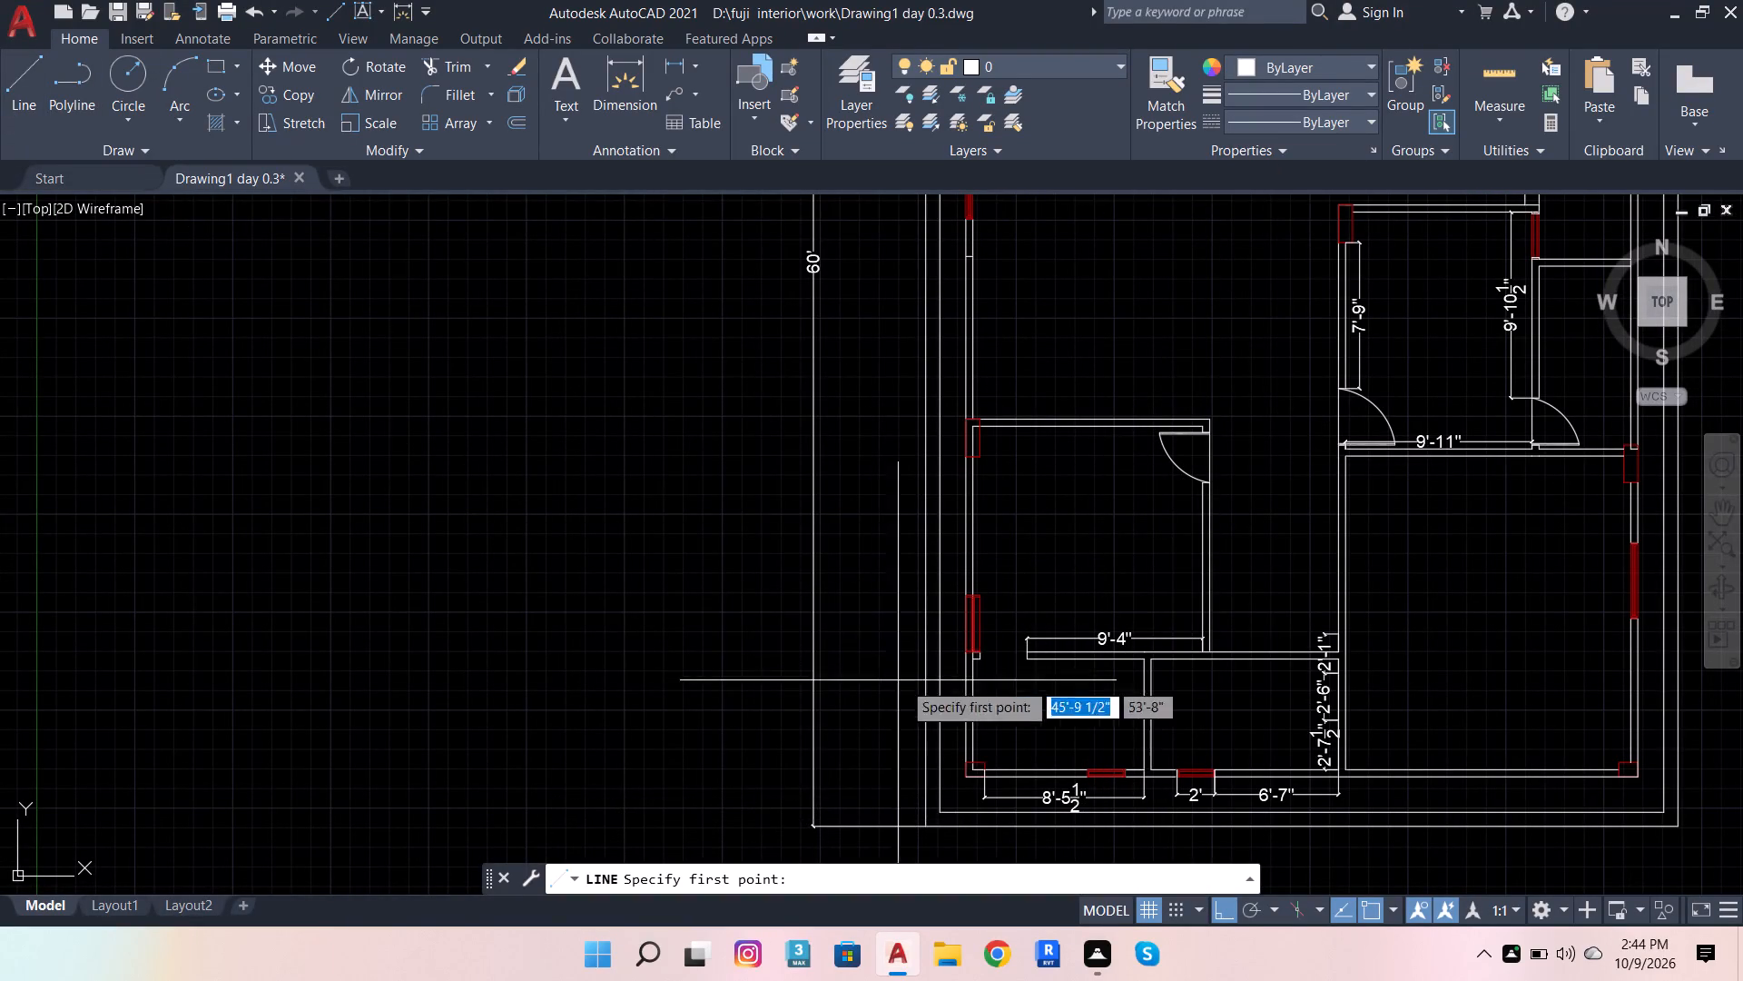
scroll(1138, 715, up, 4)
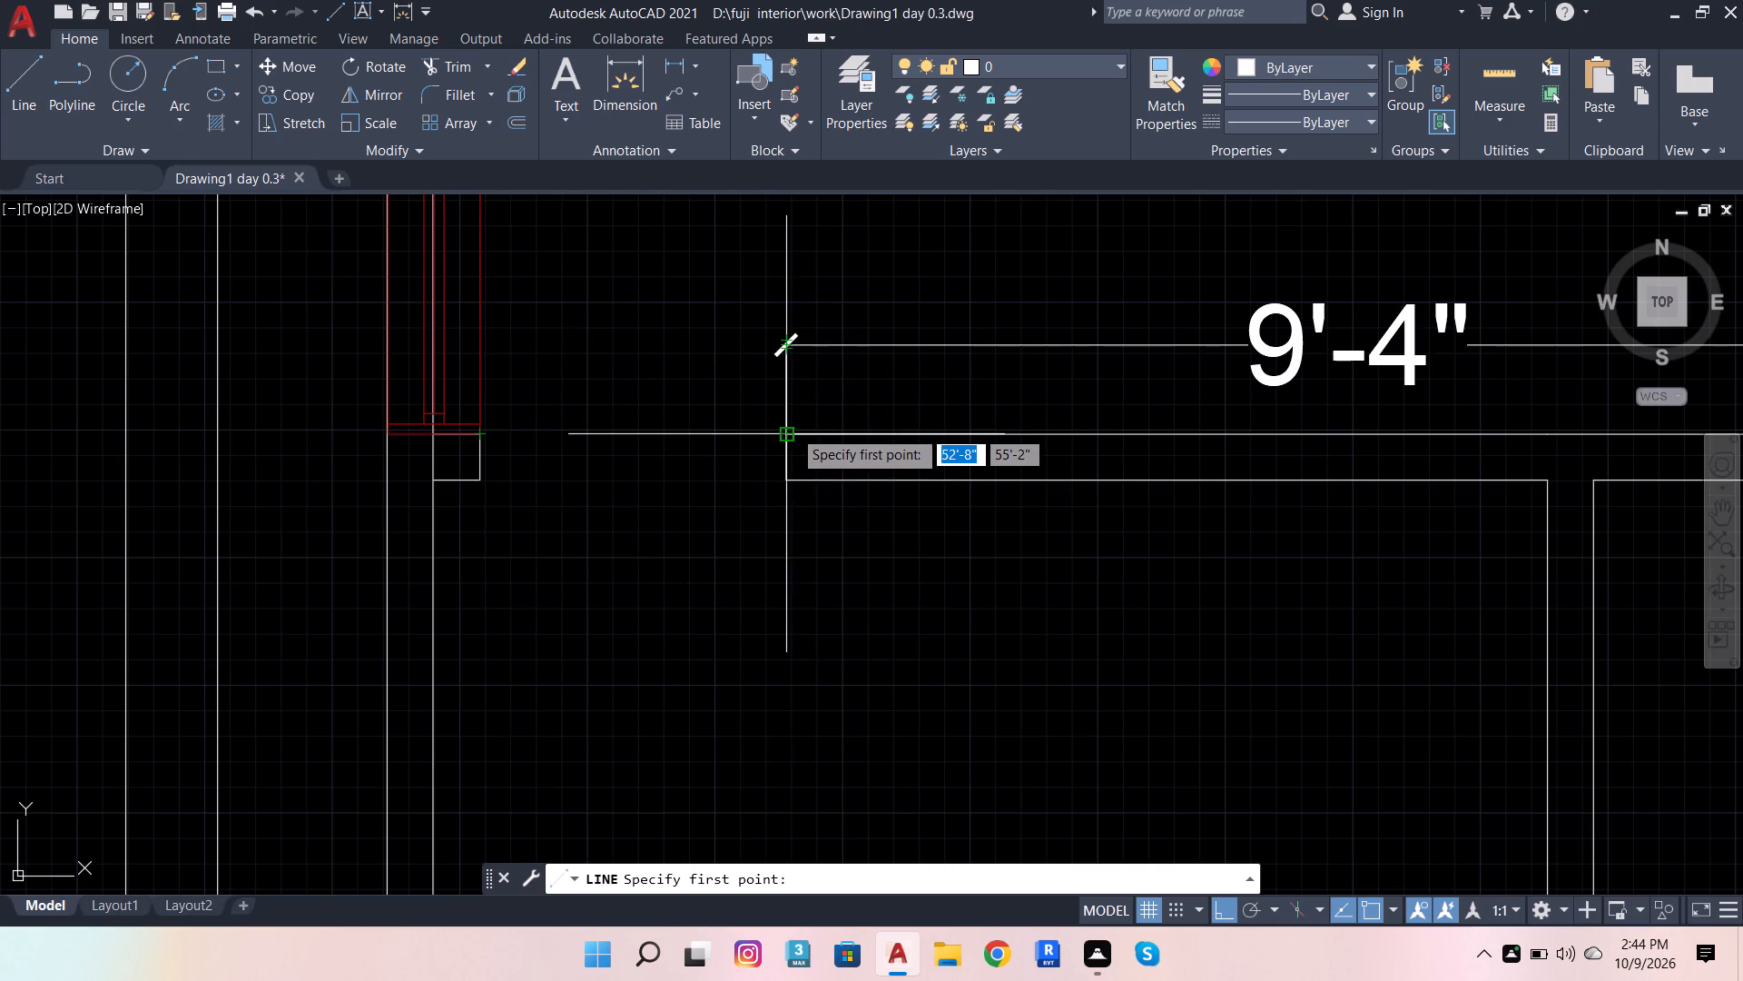
click(476, 435)
key(1)
key(Return)
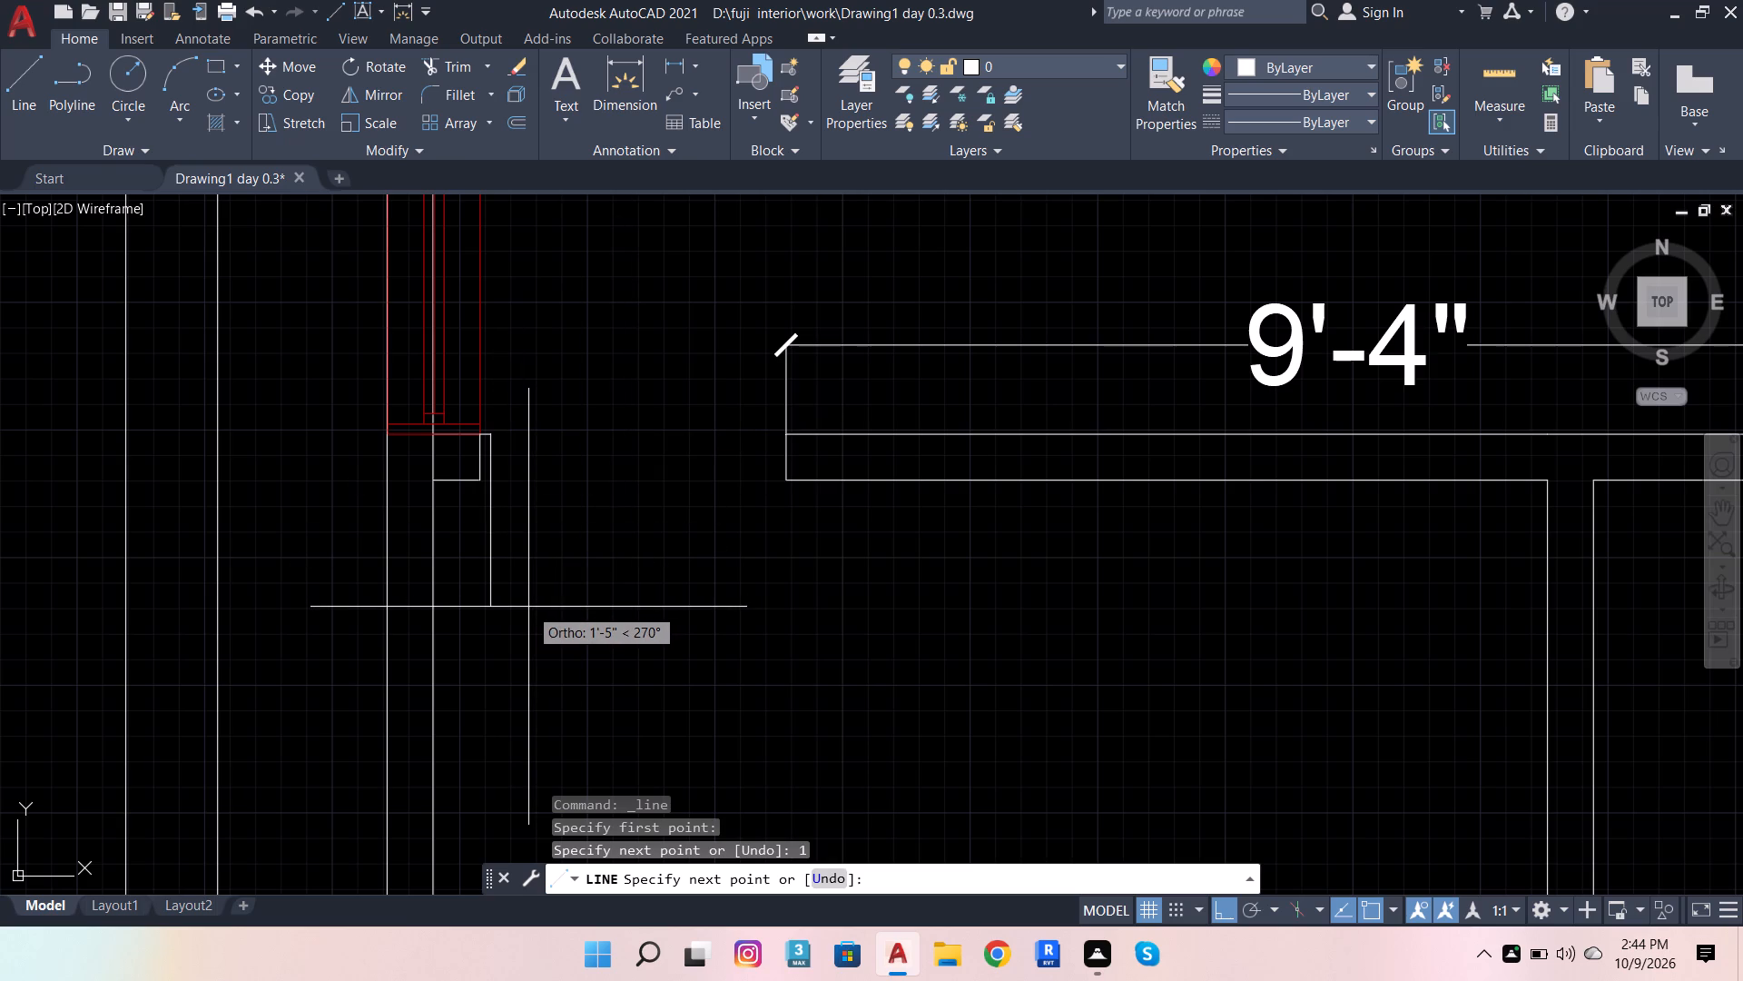
key(2)
text('8)
key(Return)
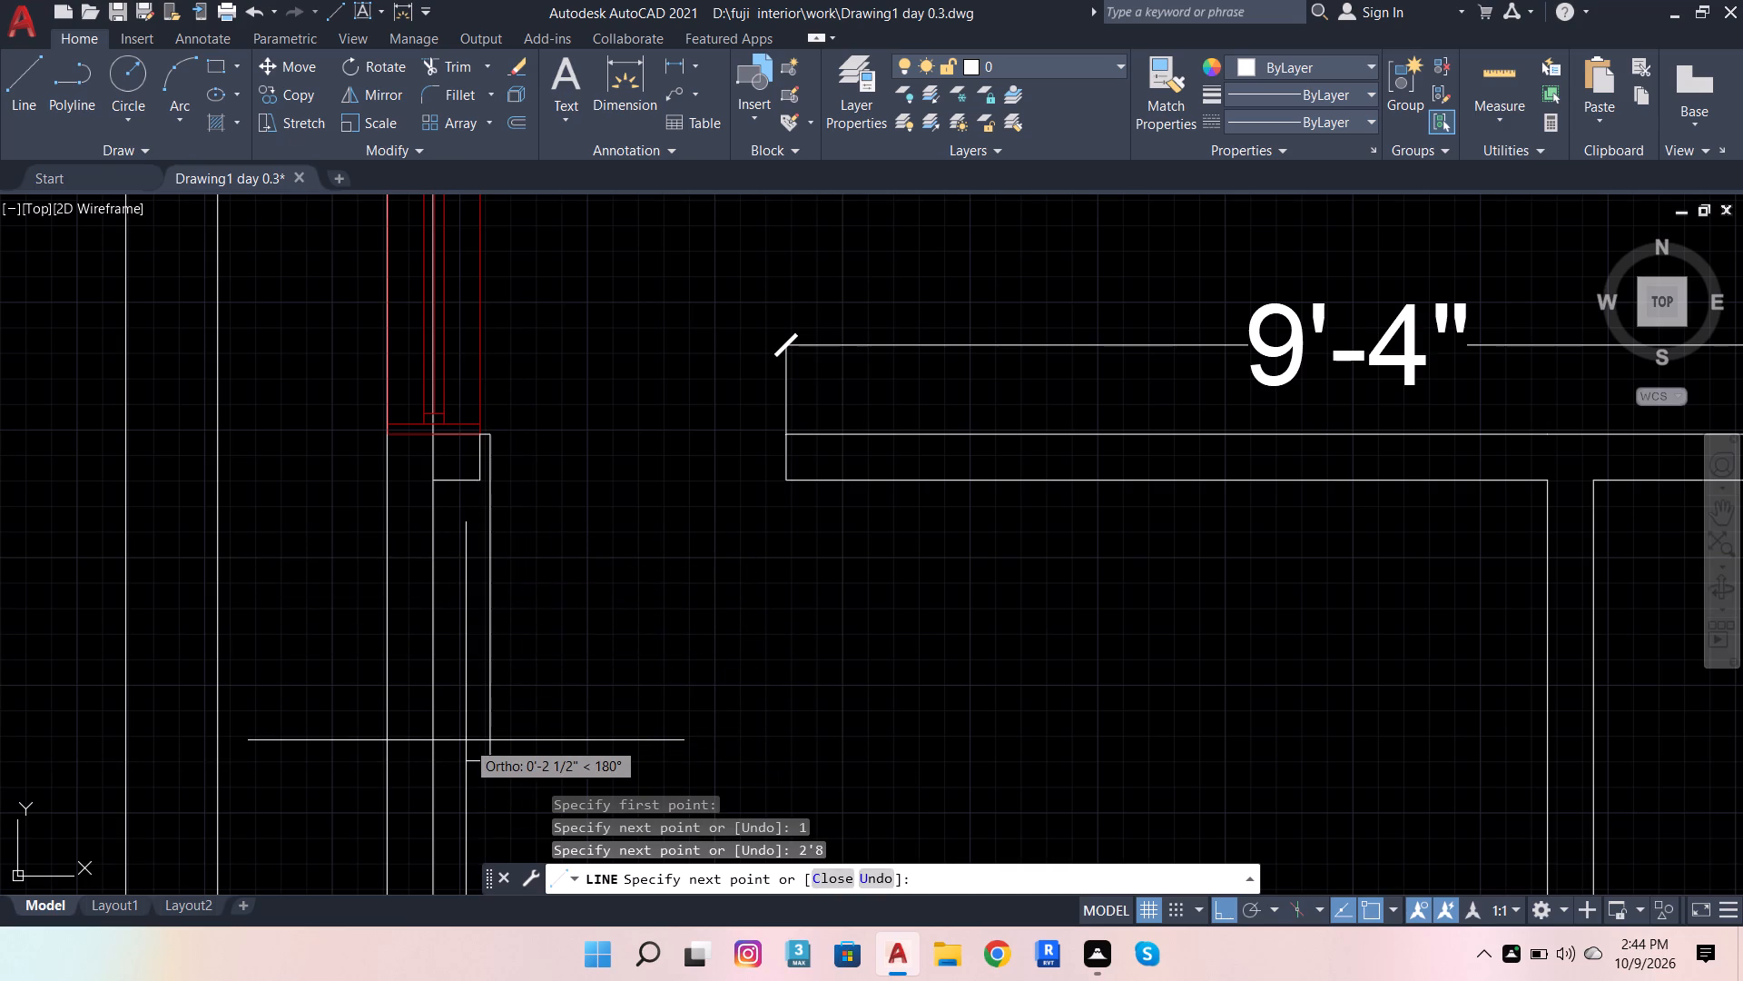
key(1)
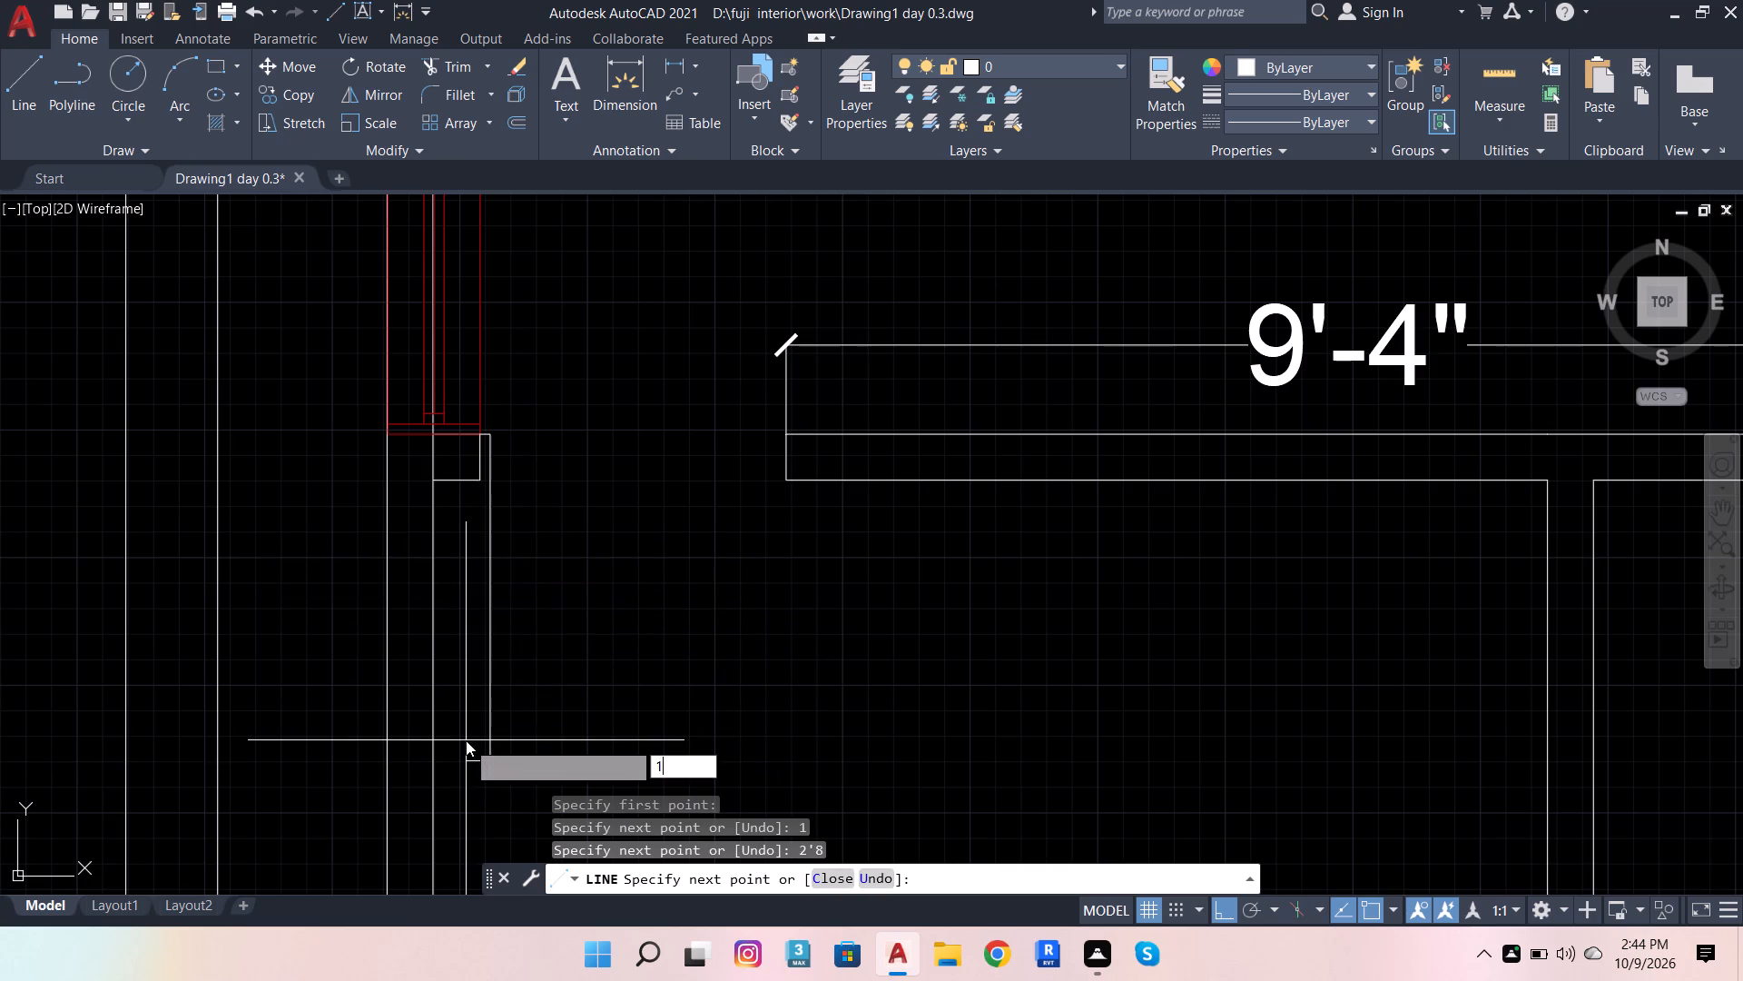
key(Return)
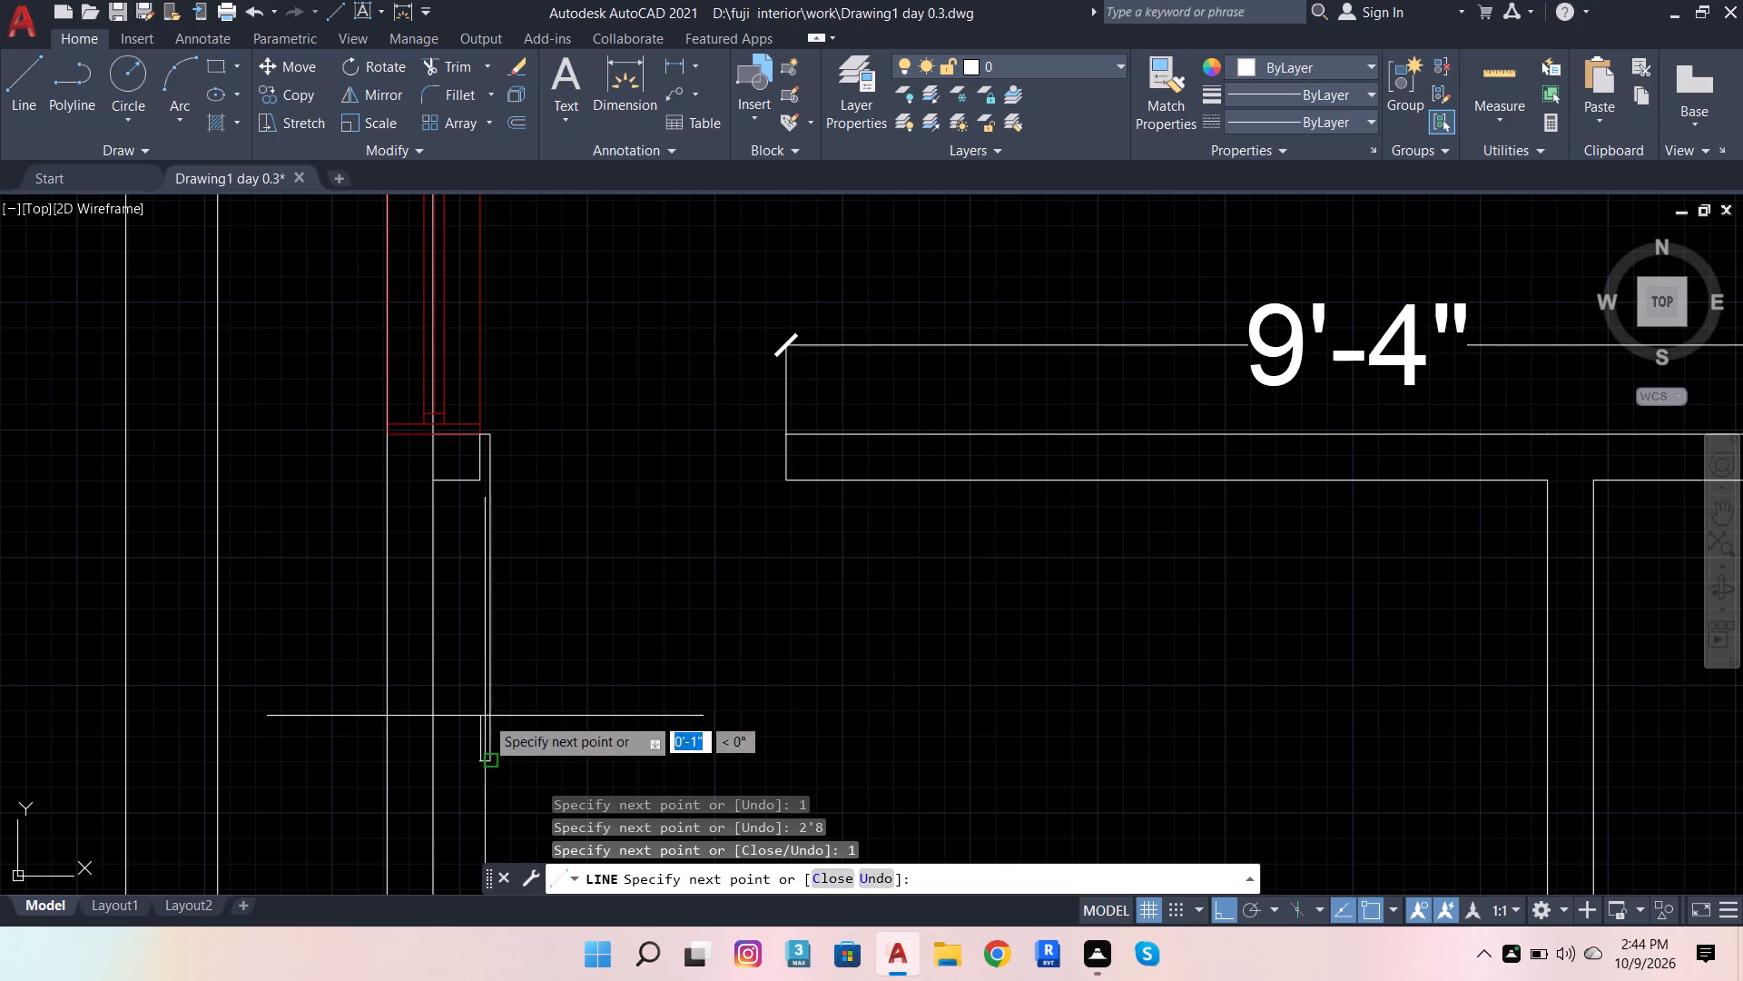
scroll(526, 468, up, 2)
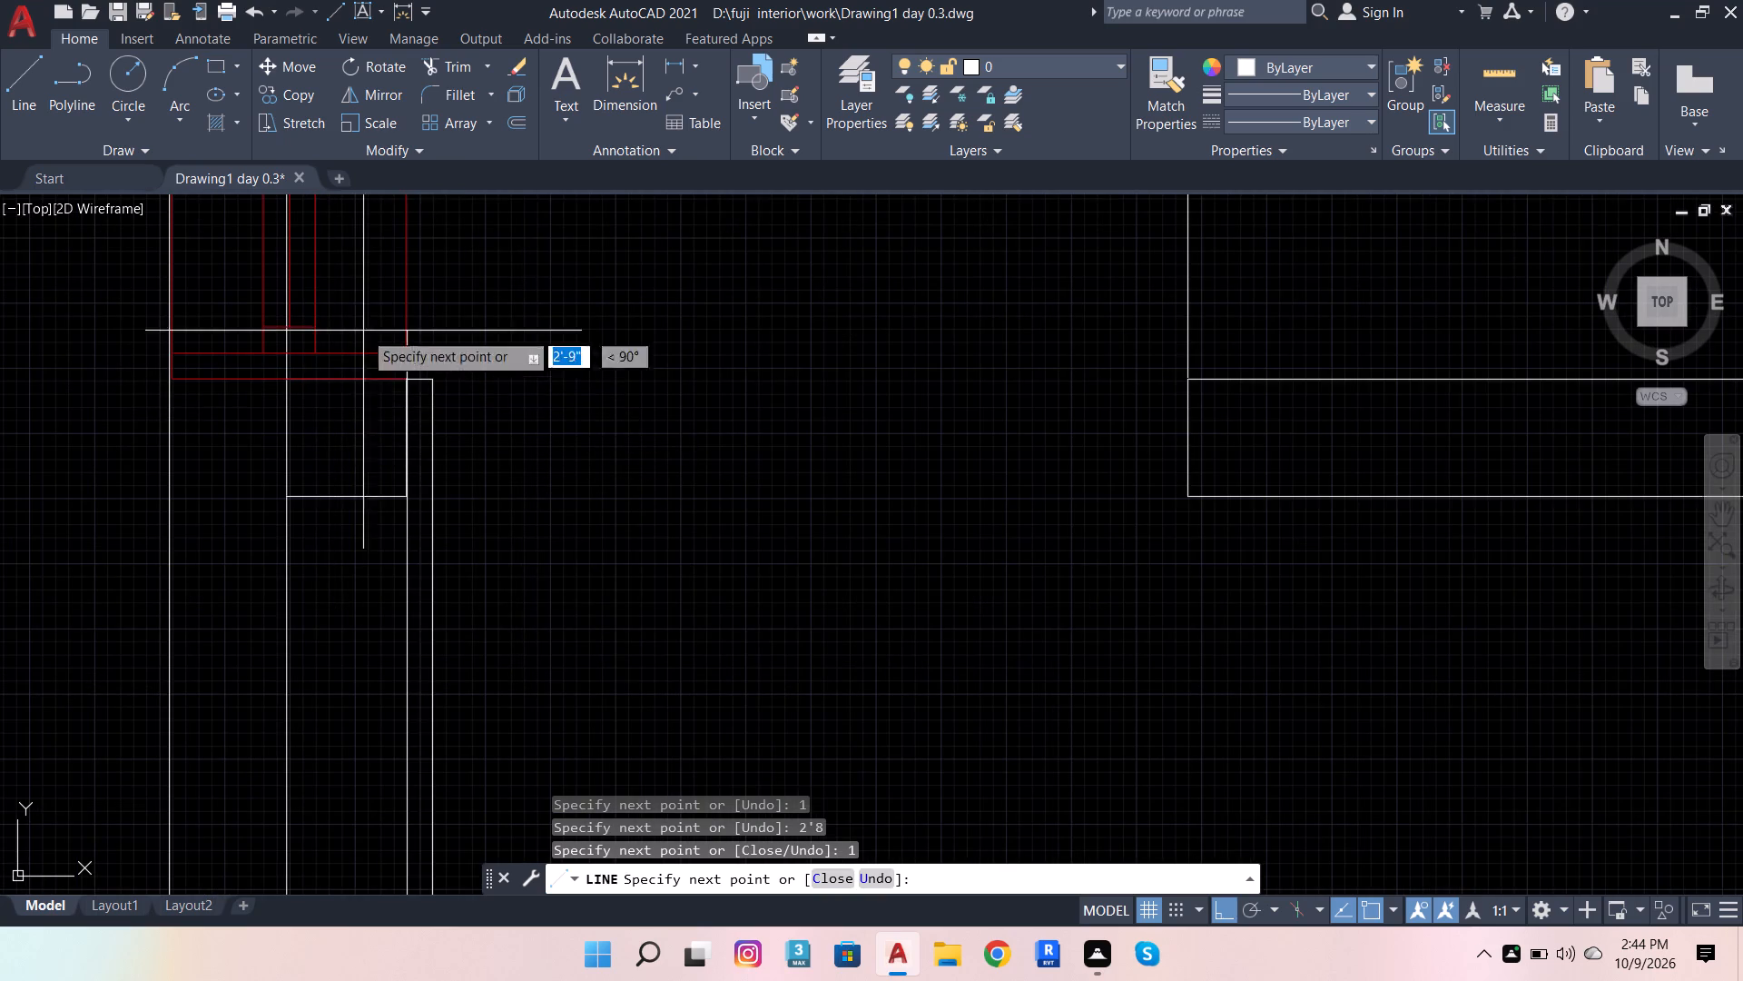
click(408, 387)
key(Escape)
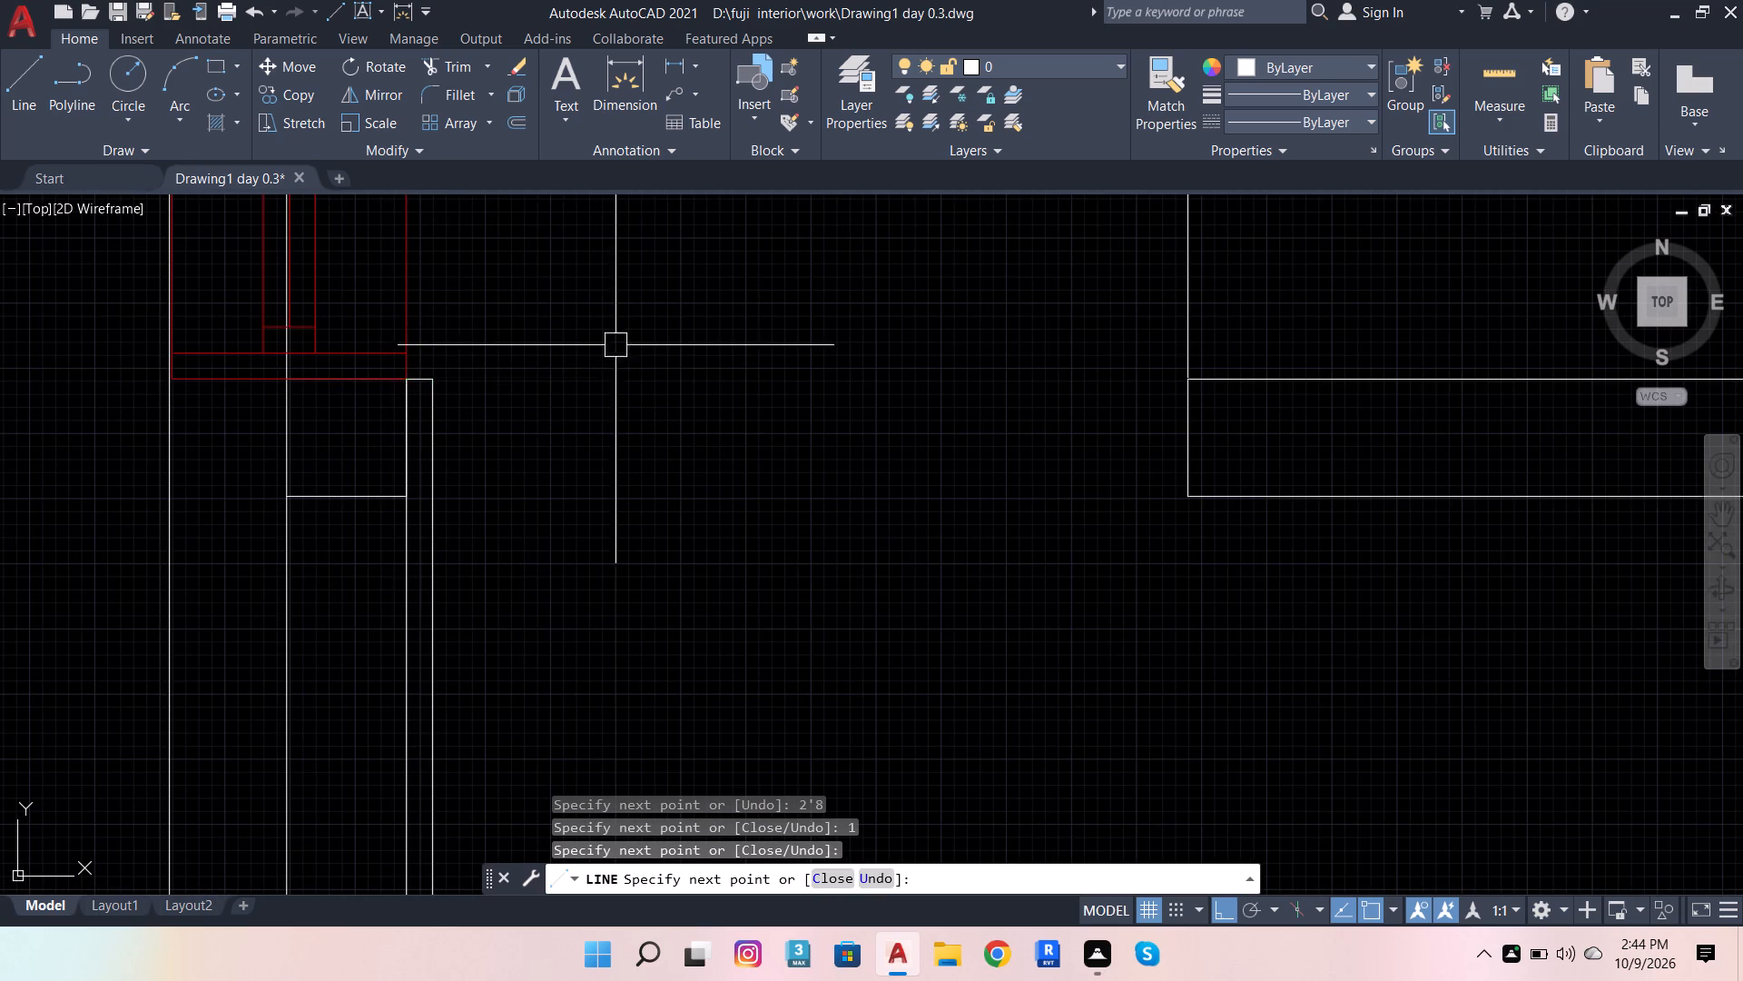
Draw the swing arc from this leaf's south end through the partition end's north corner, ending slightly north of it.
scroll(569, 251, down, 5)
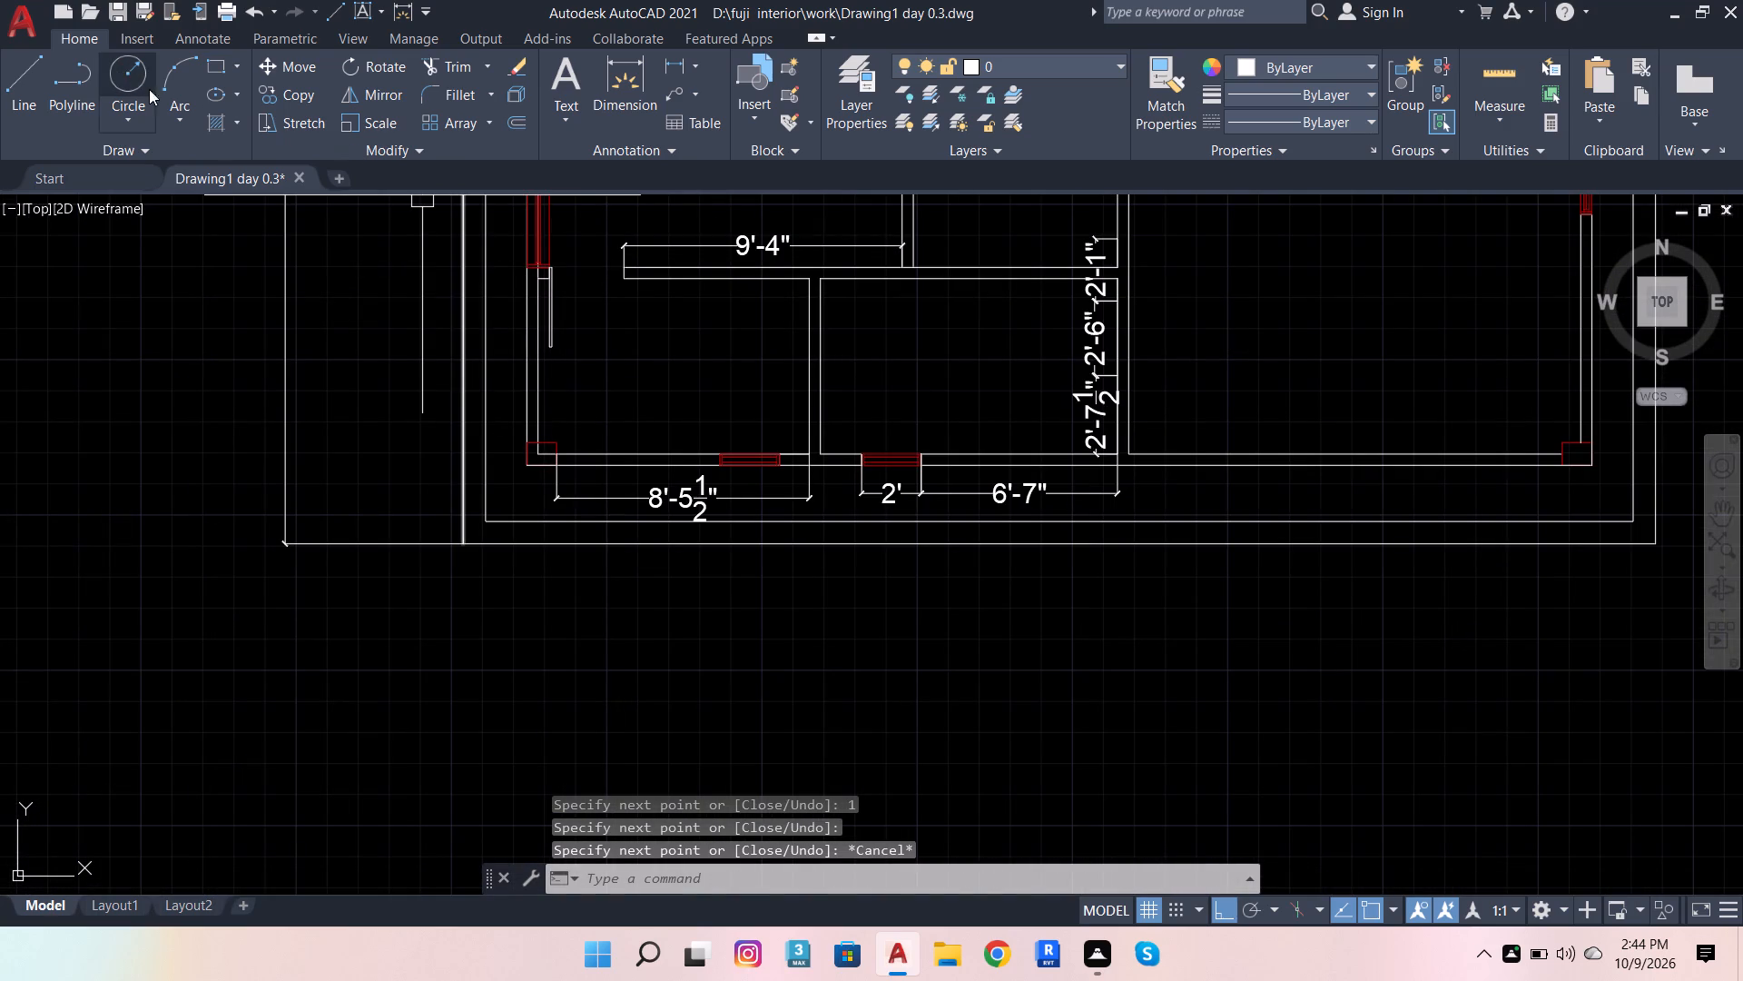
click(181, 93)
scroll(575, 267, up, 3)
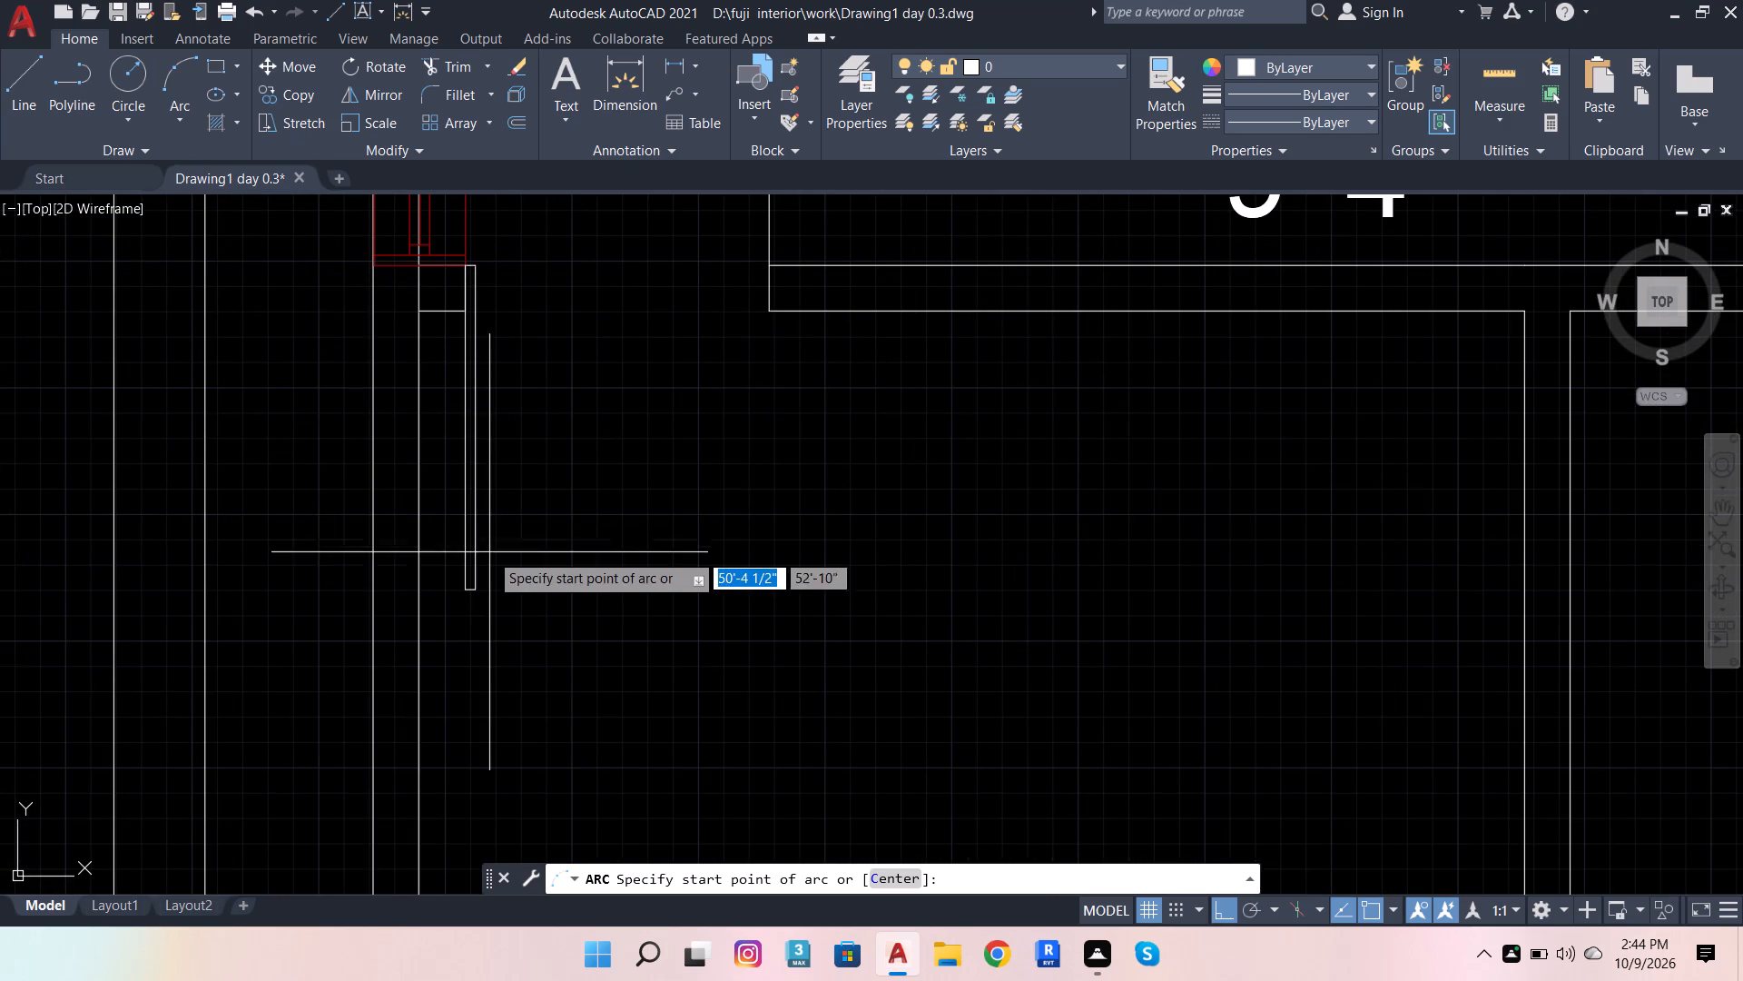
click(479, 594)
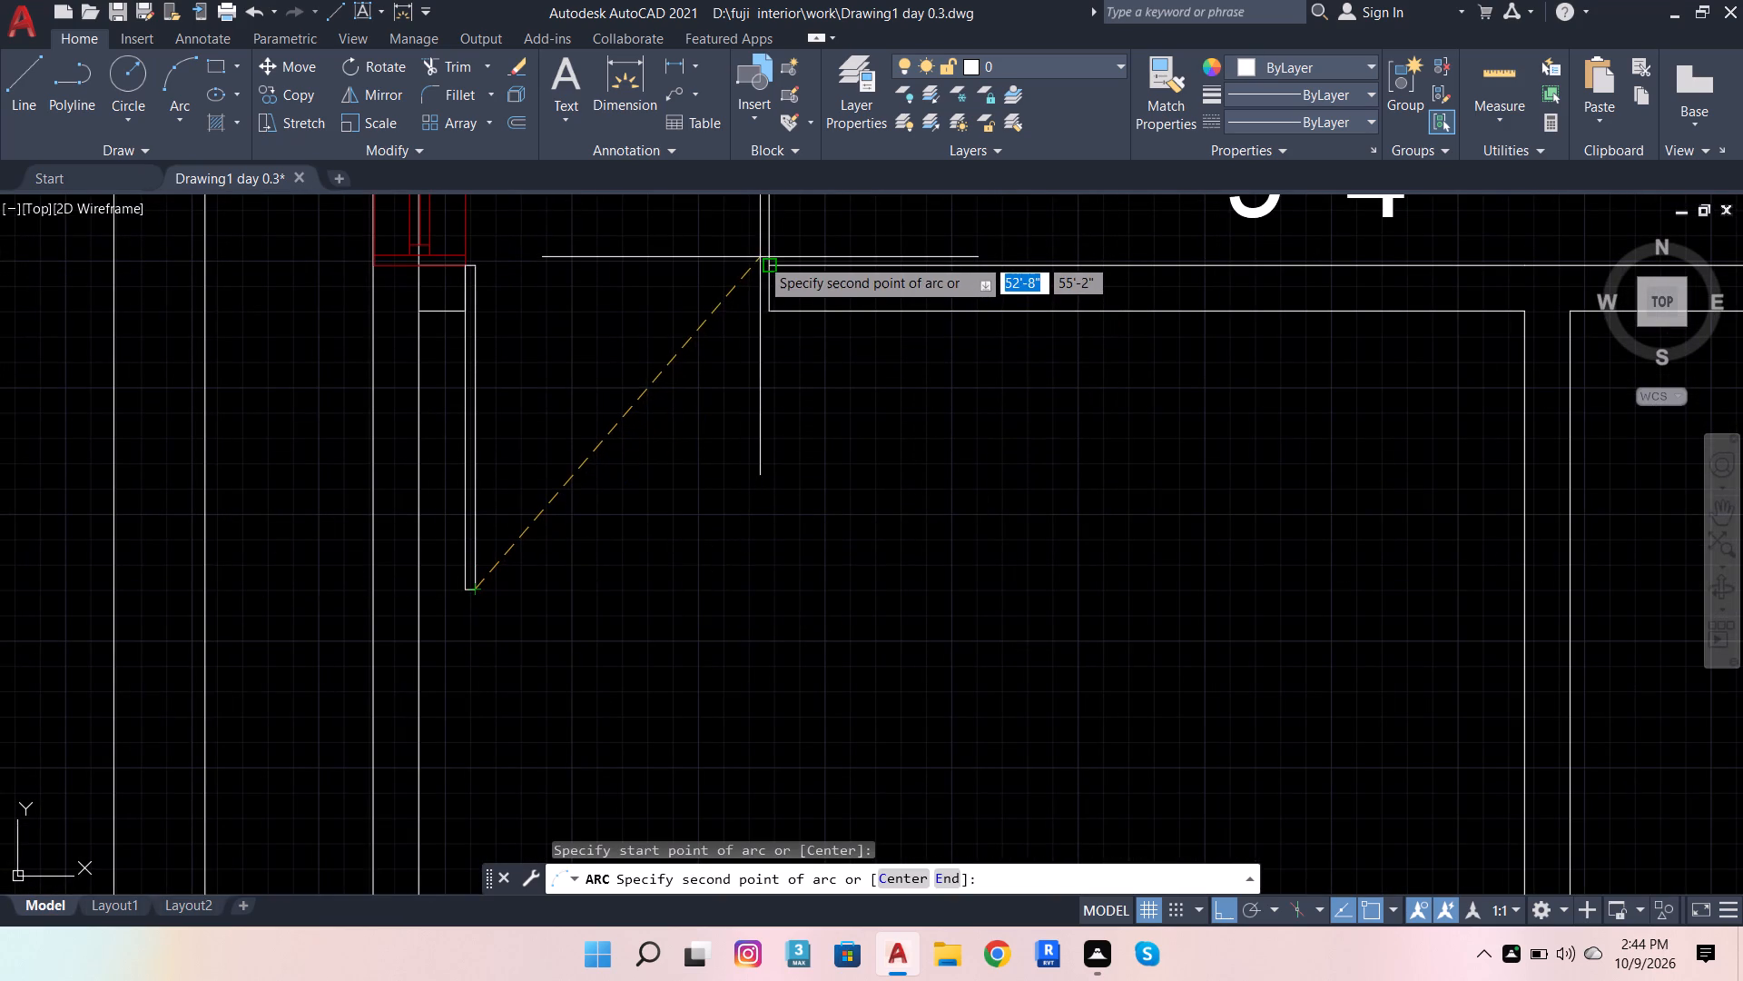
click(768, 268)
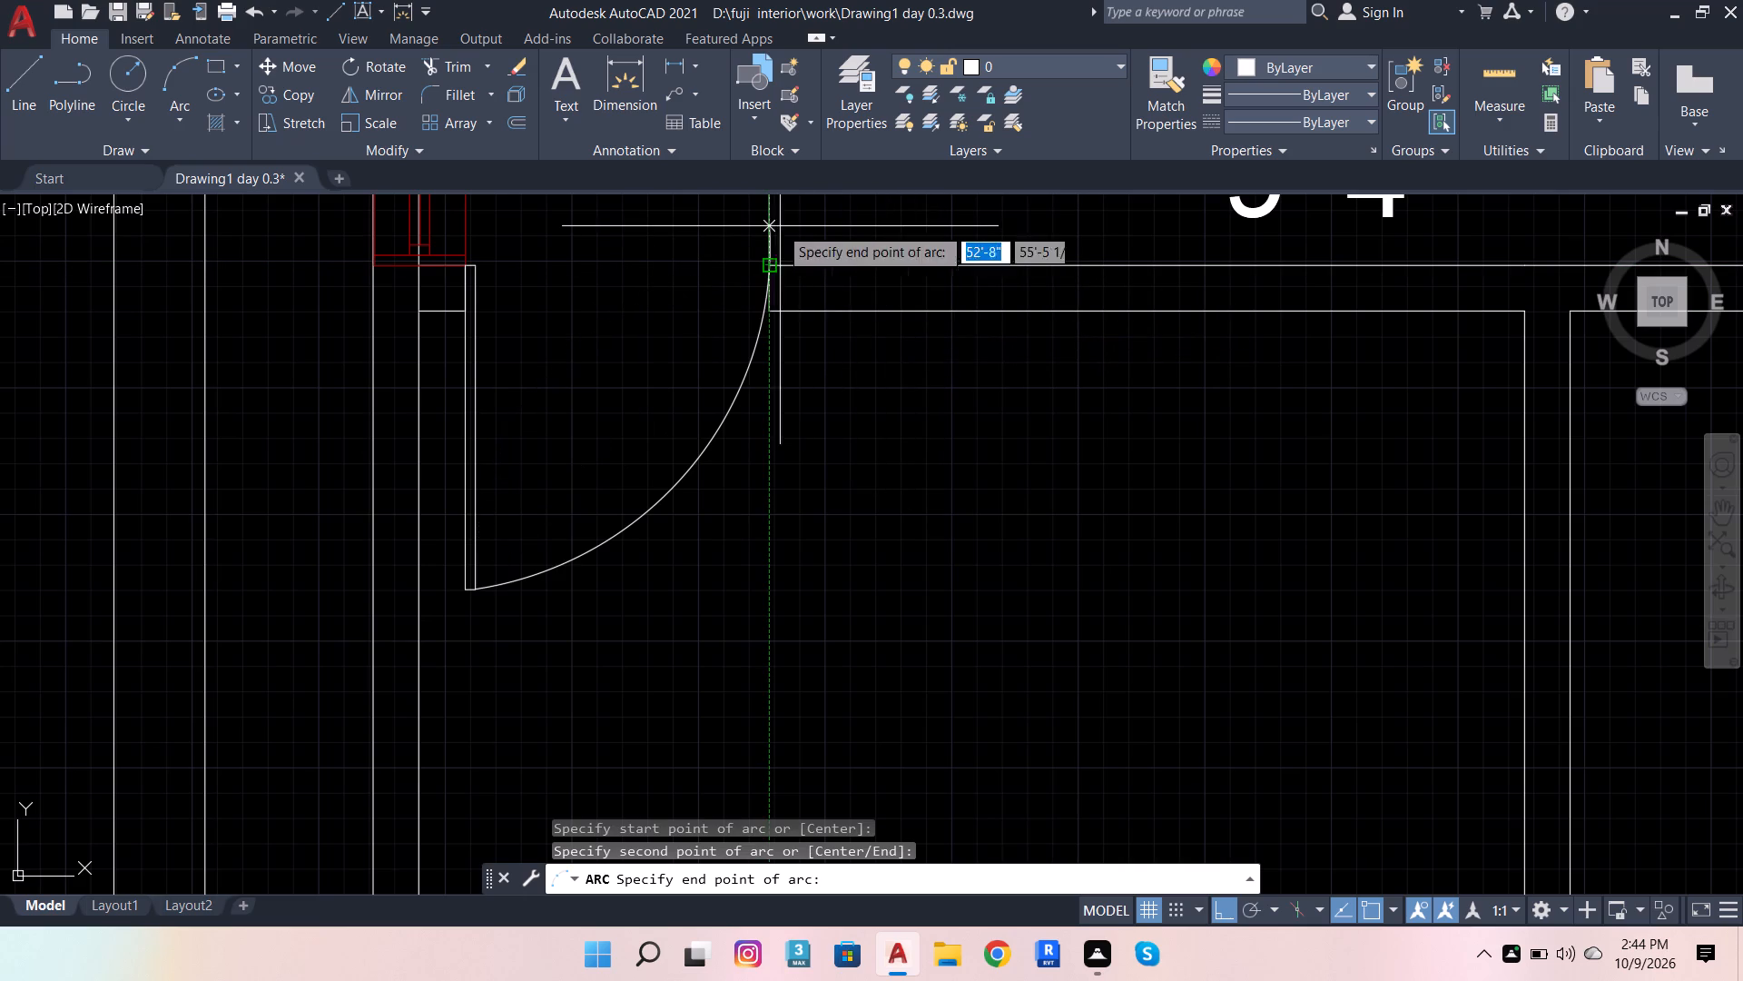
click(775, 226)
scroll(750, 425, down, 2)
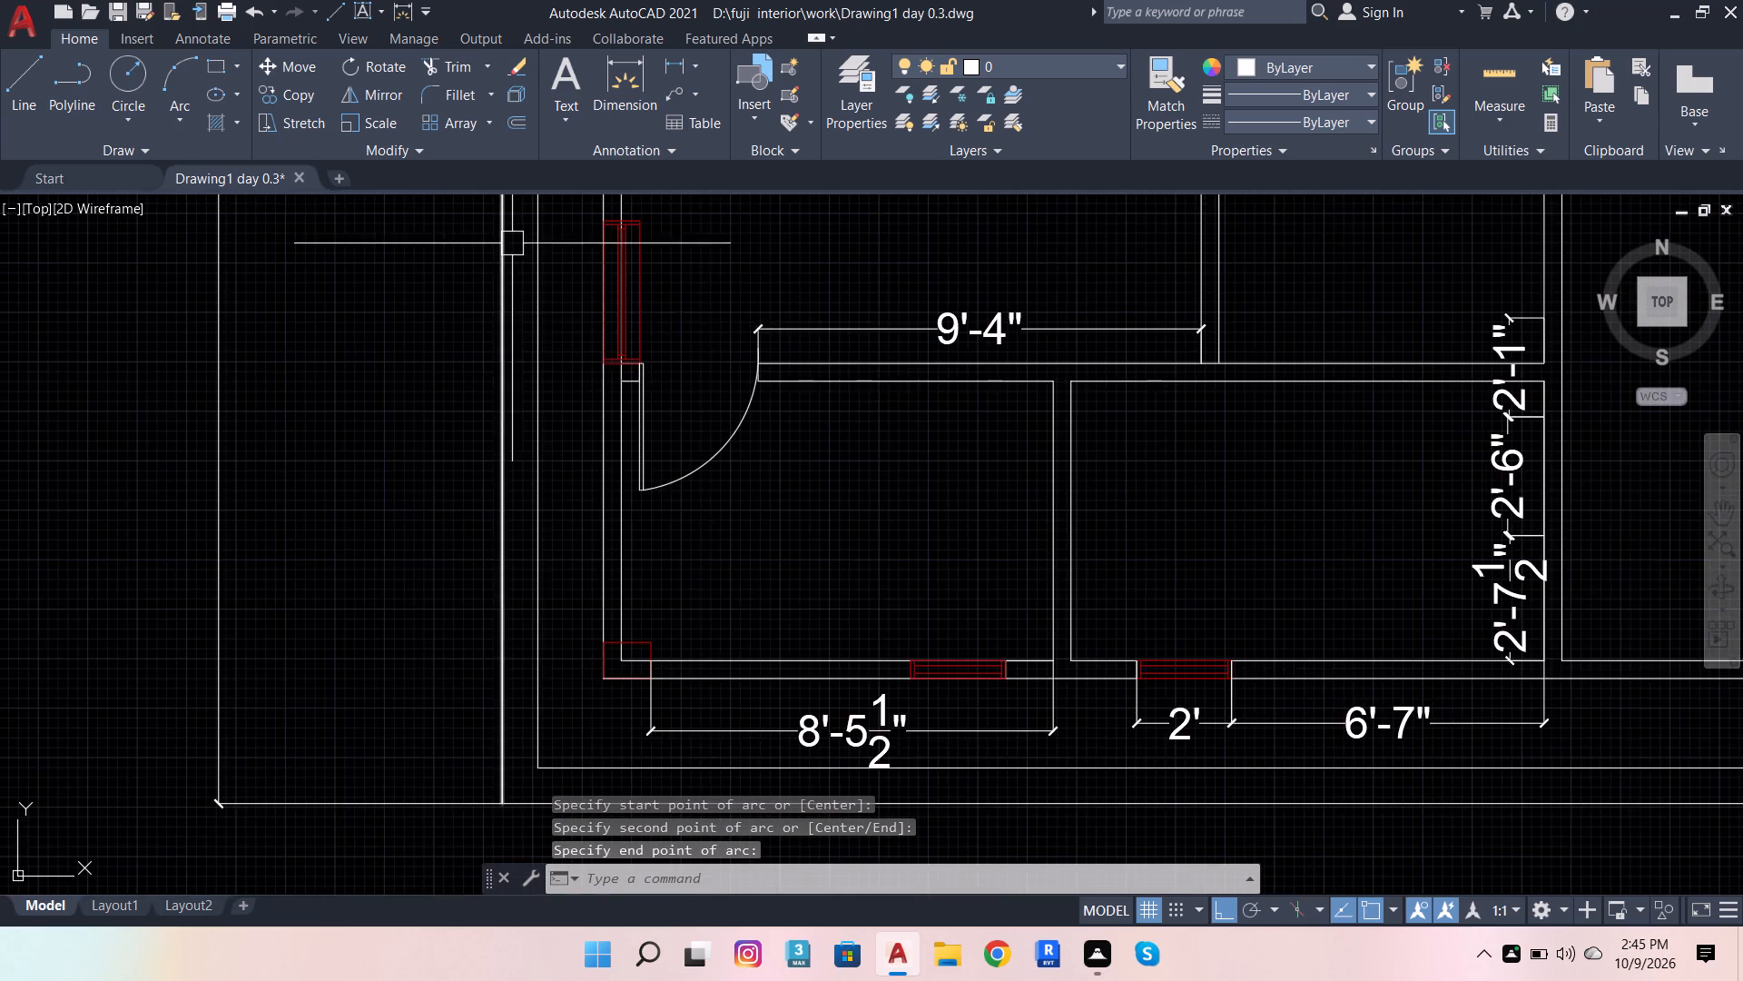
Trim the swing arc's overhang north of the 9'-4" partition's end corner.
scroll(511, 242, up, 1)
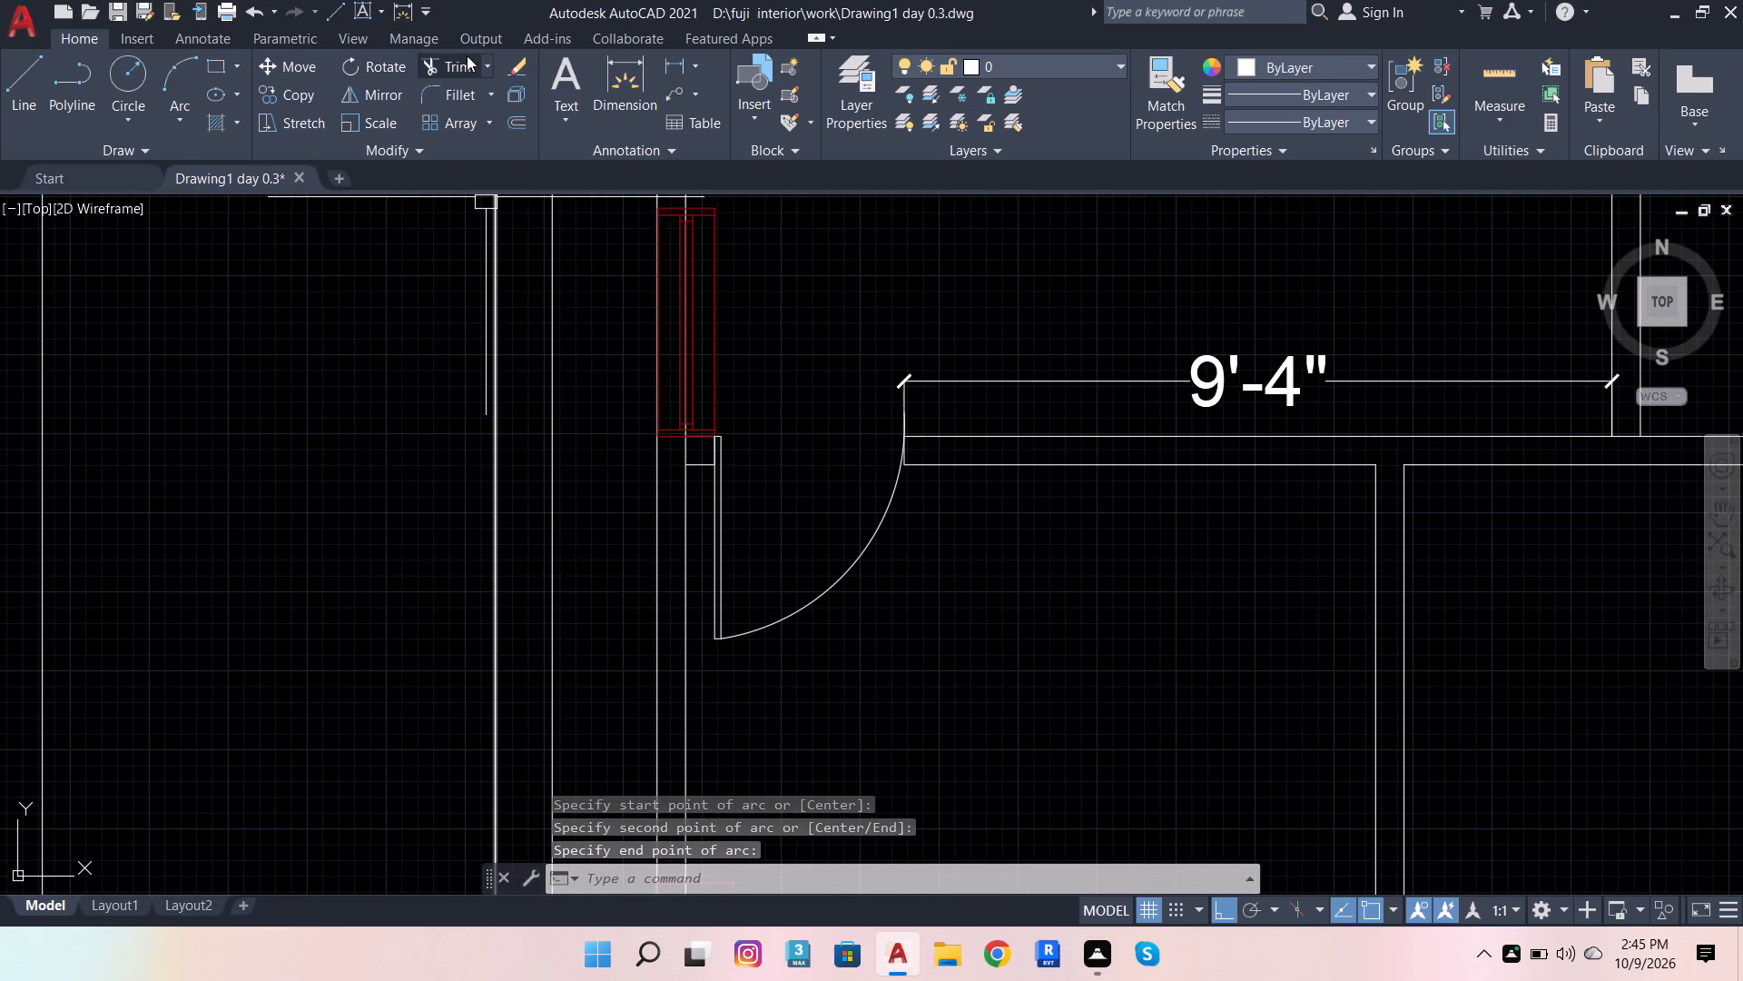
click(455, 61)
scroll(931, 410, up, 2)
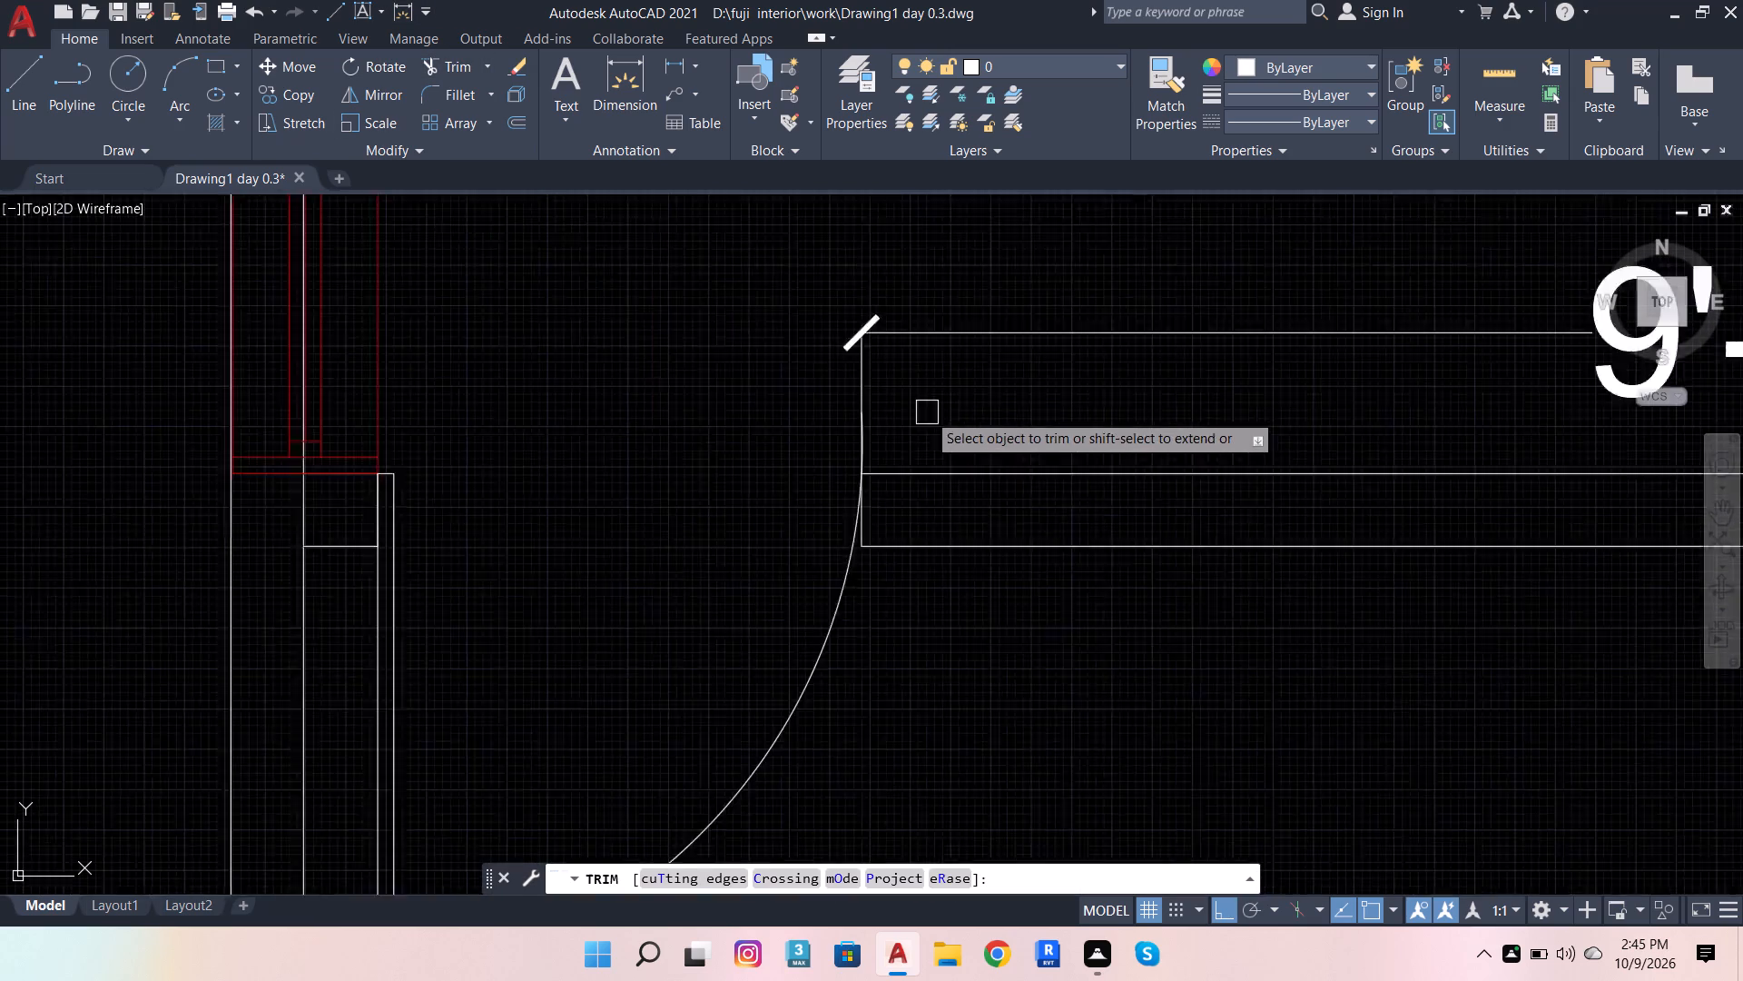
scroll(927, 412, up, 1)
click(819, 441)
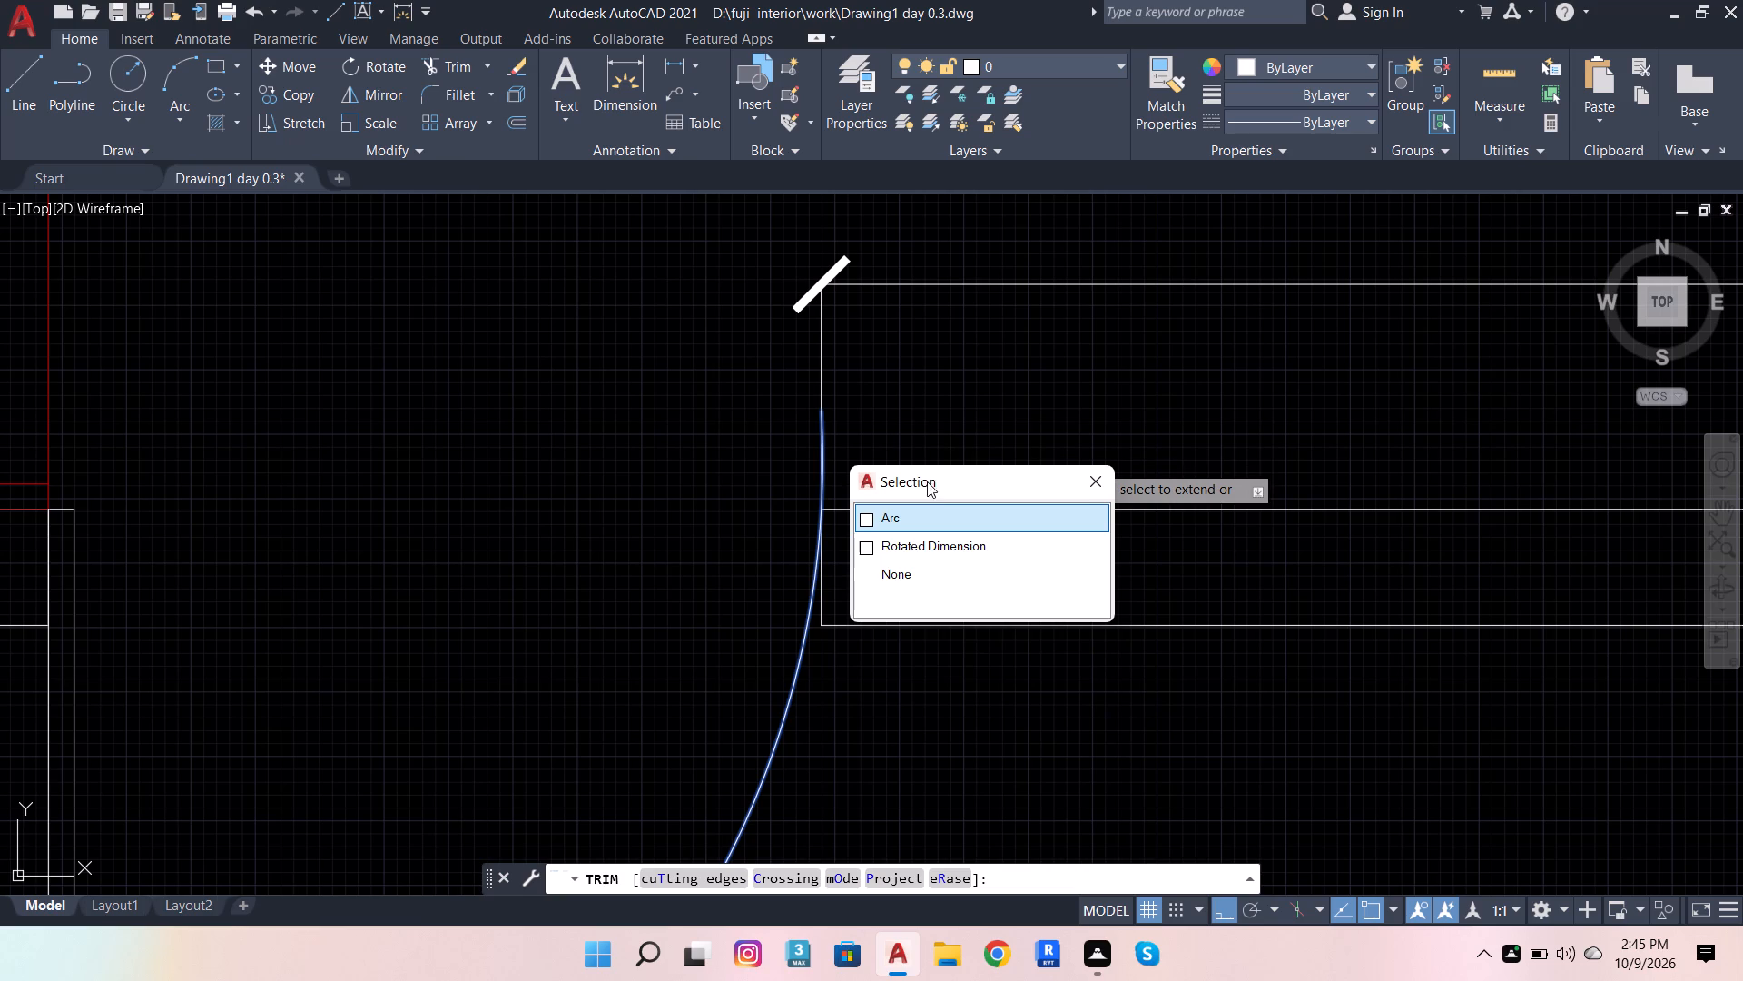
click(914, 523)
scroll(927, 424, down, 2)
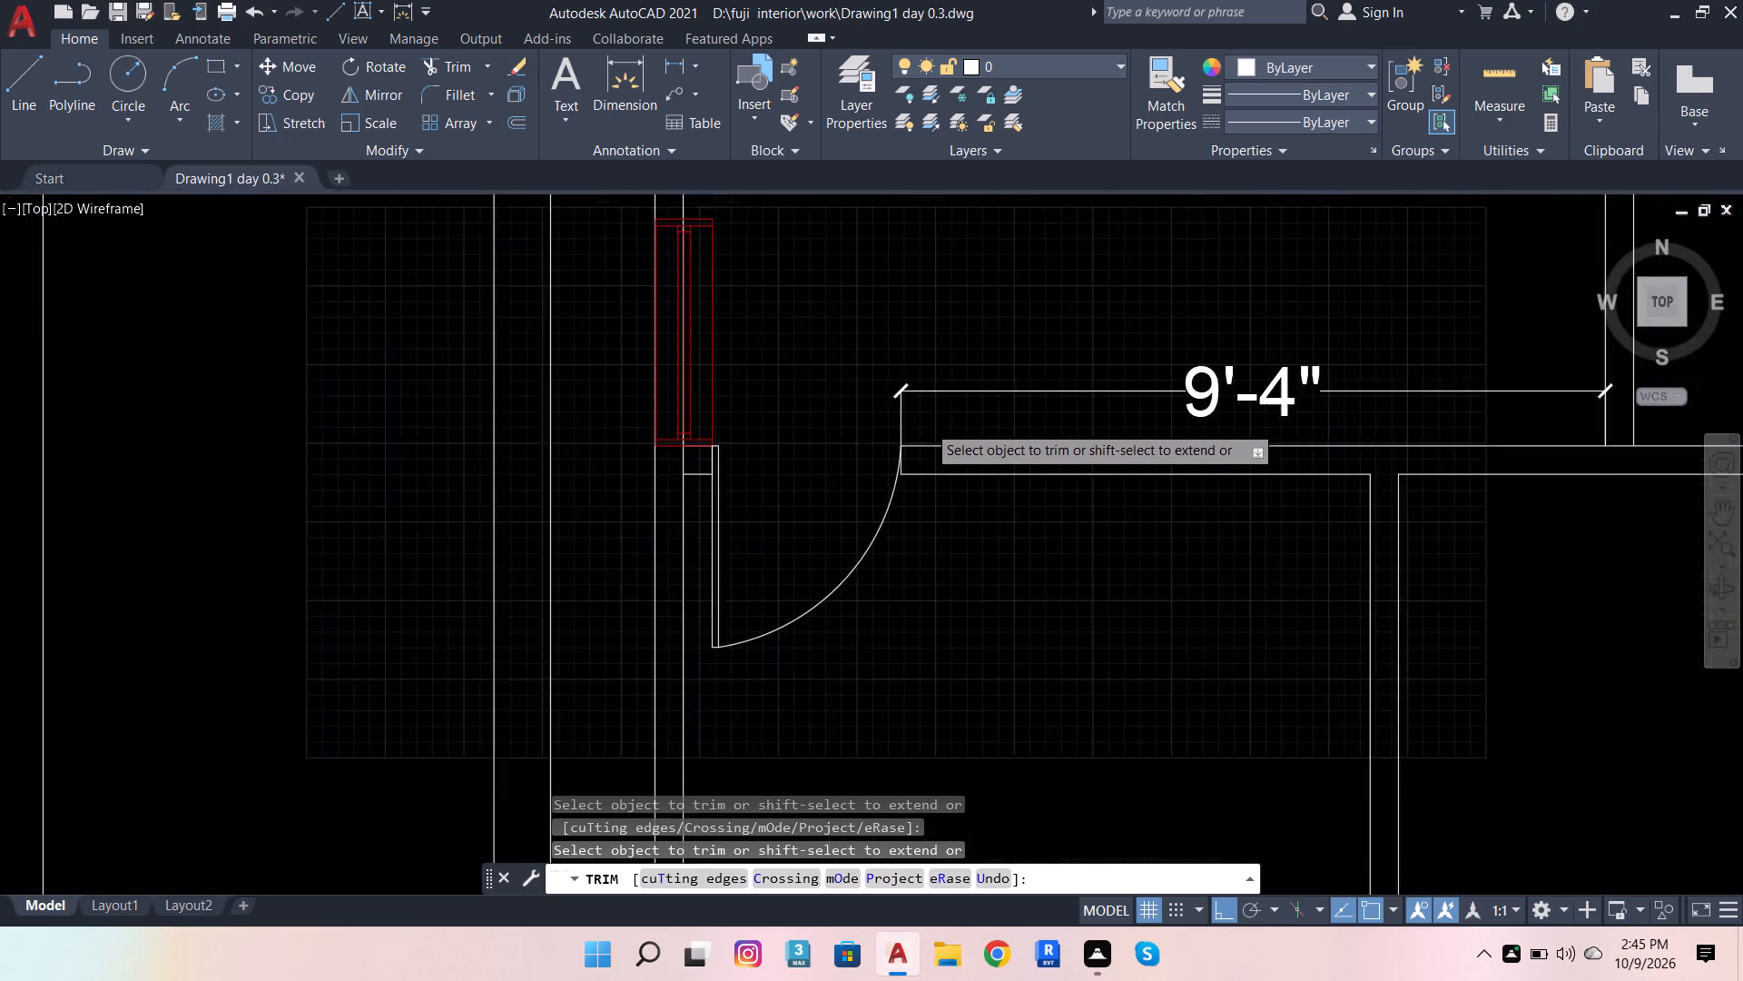
scroll(927, 424, down, 3)
key(Escape)
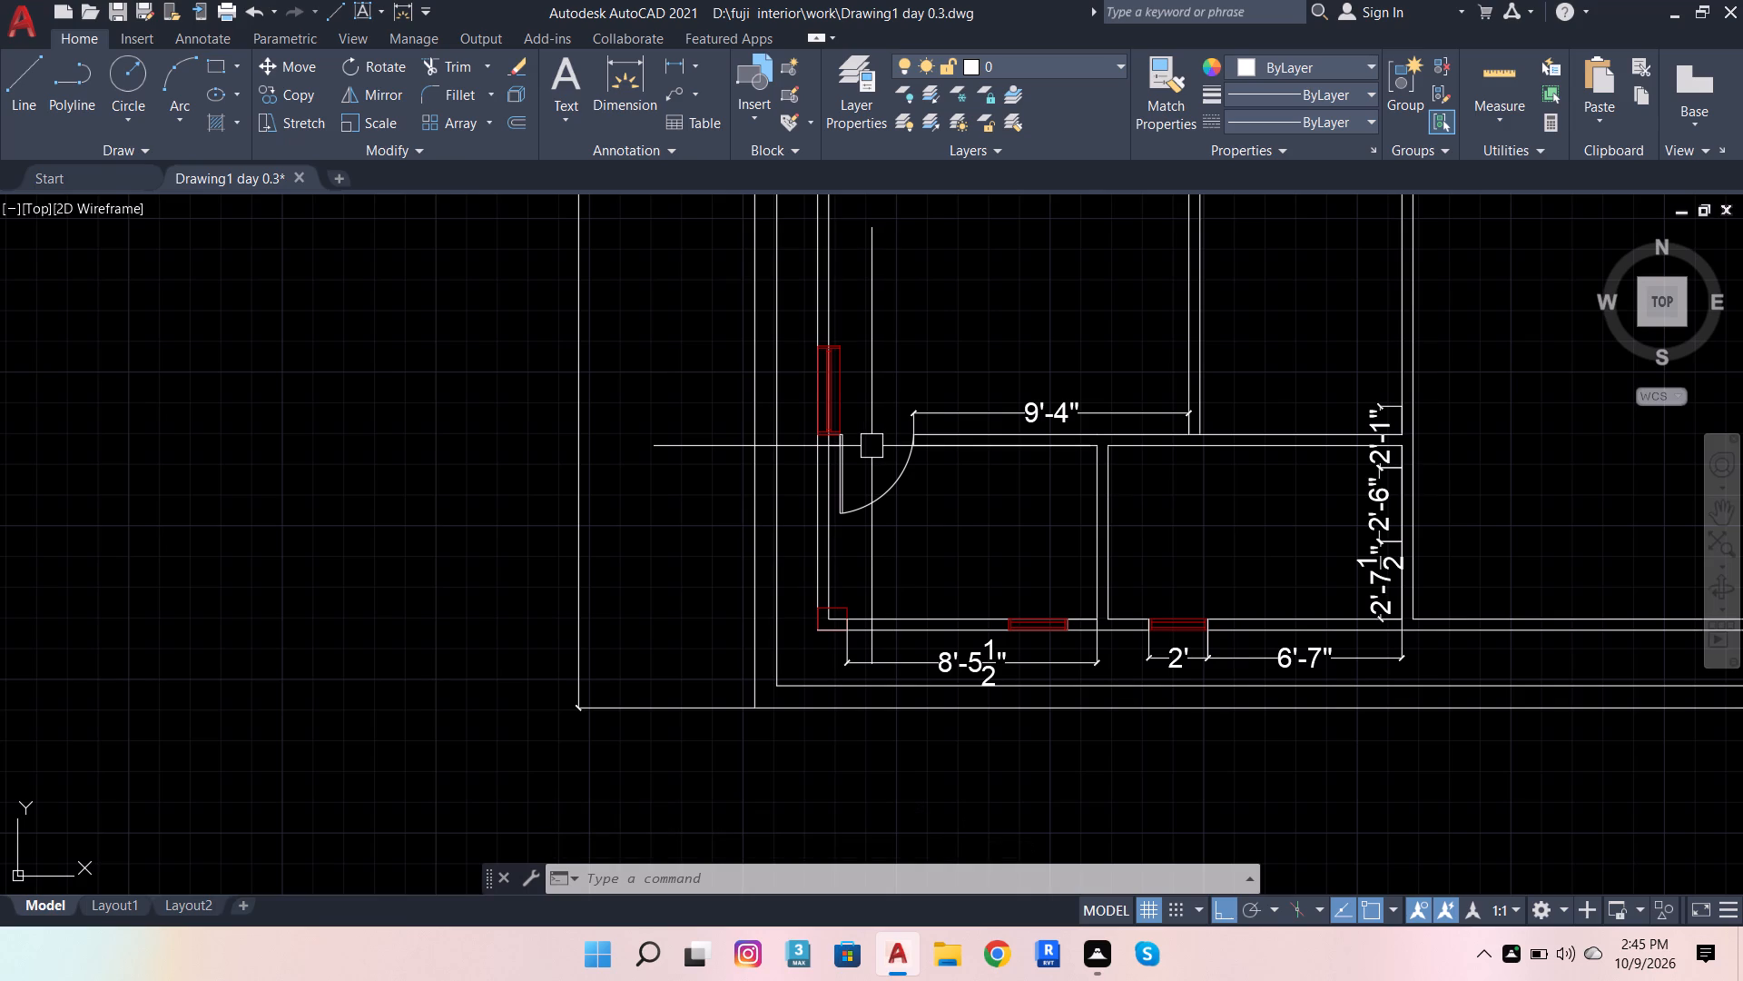
Draw two jamb lines eastward across the wall at the north and south ends of the 2'-6" dimension.
scroll(990, 480, down, 3)
scroll(1100, 400, up, 2)
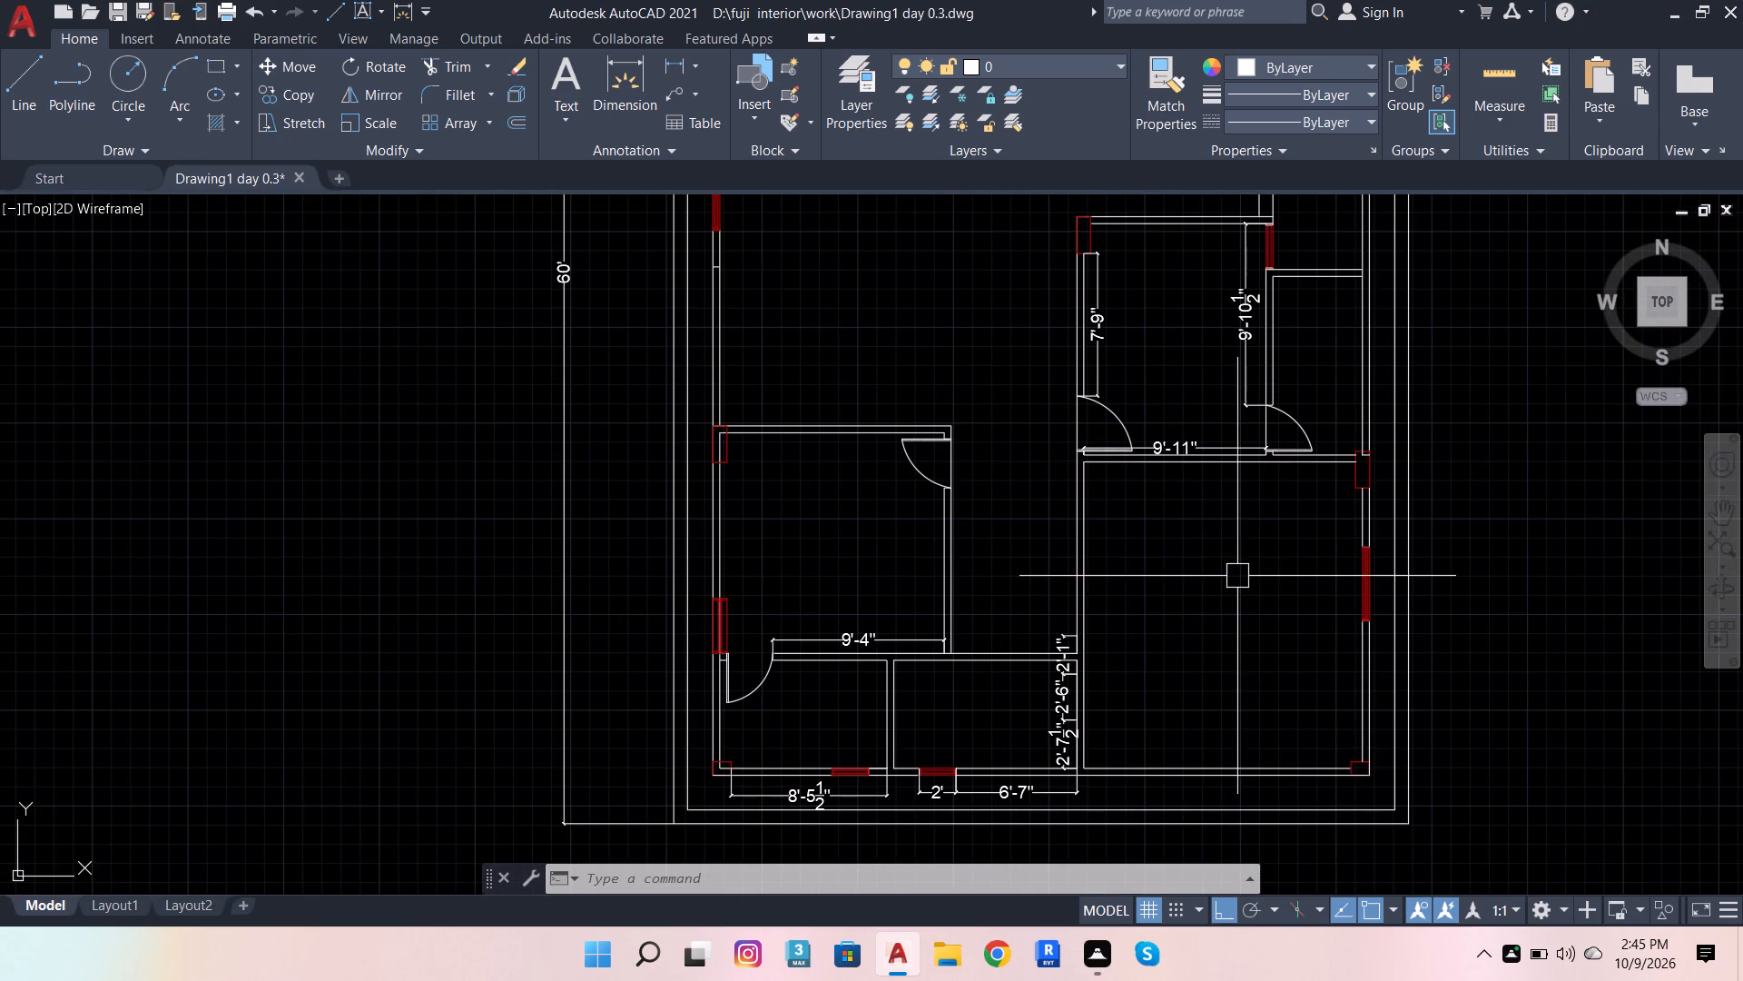
scroll(1094, 708, up, 3)
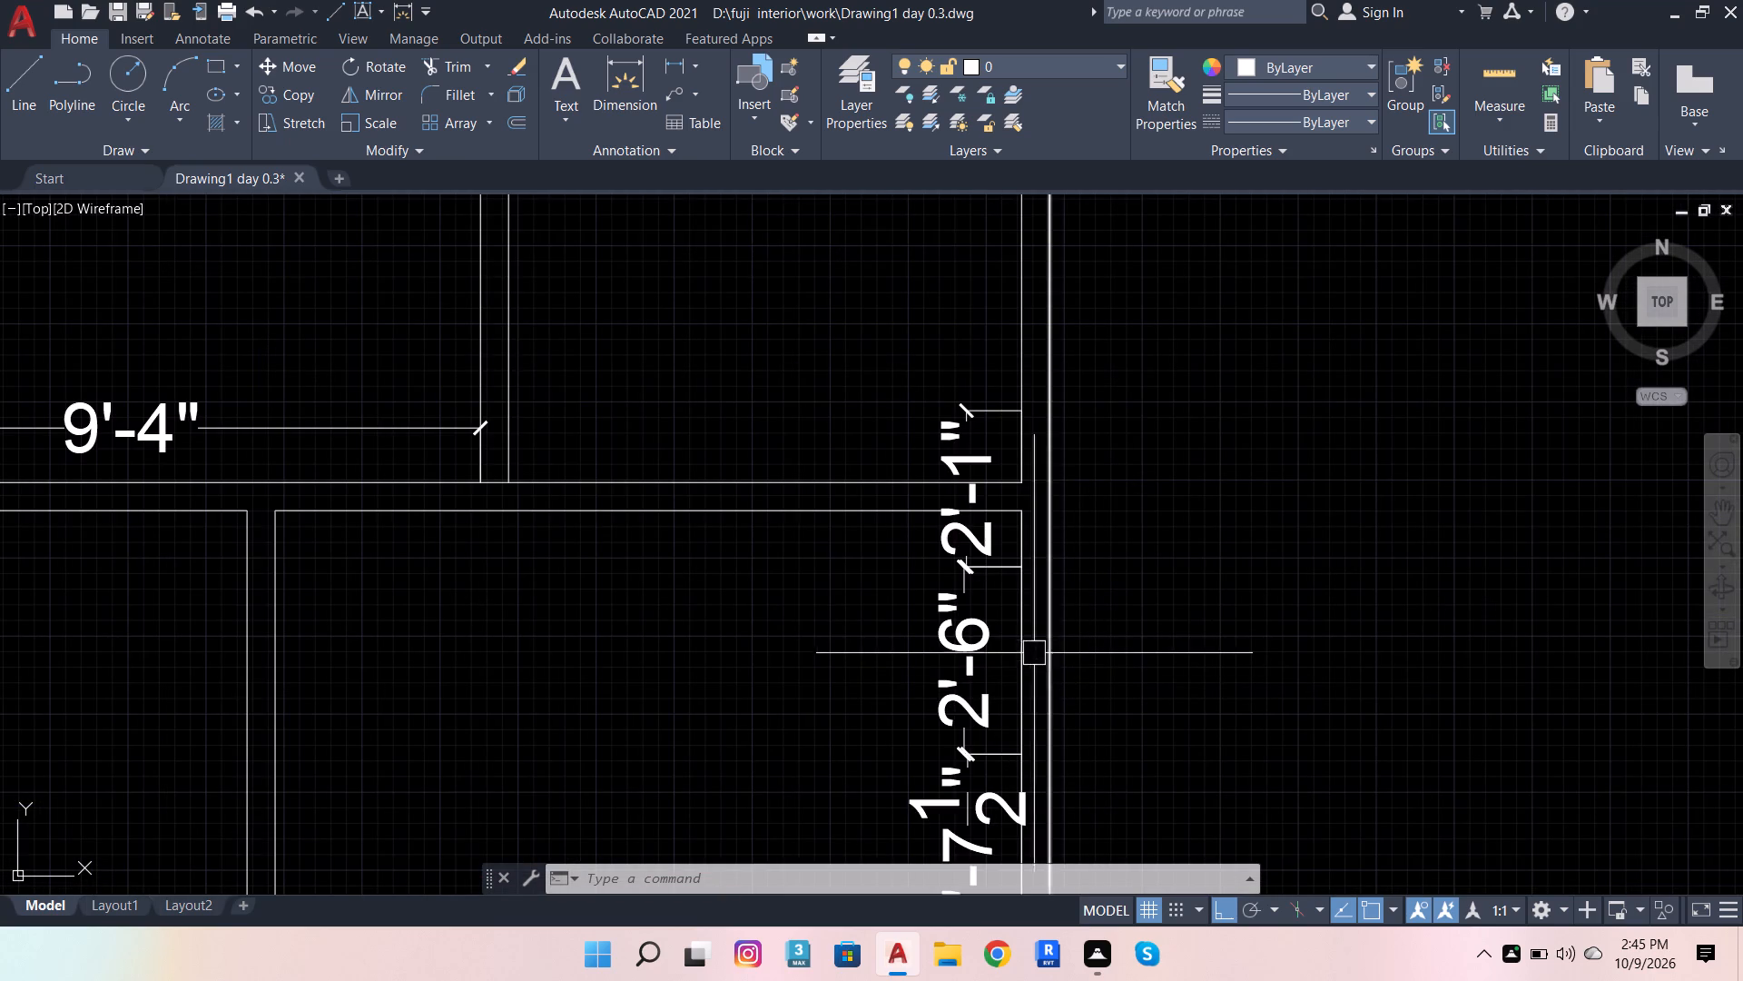
click(26, 67)
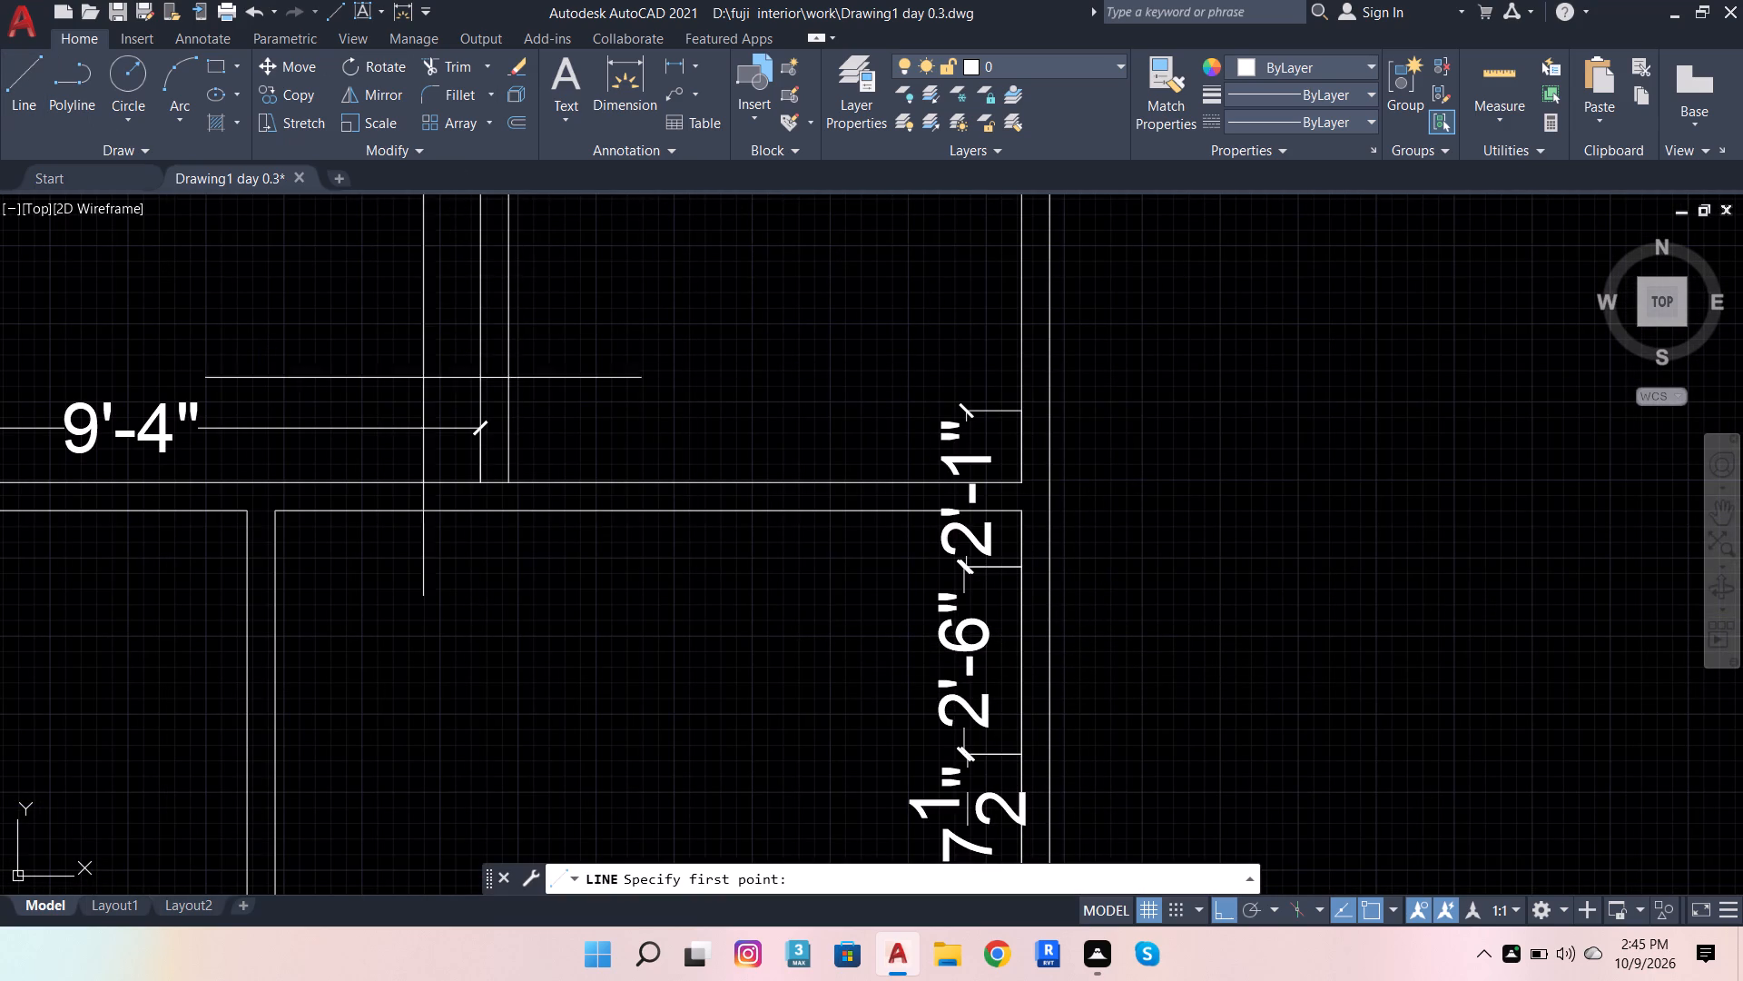
click(1019, 571)
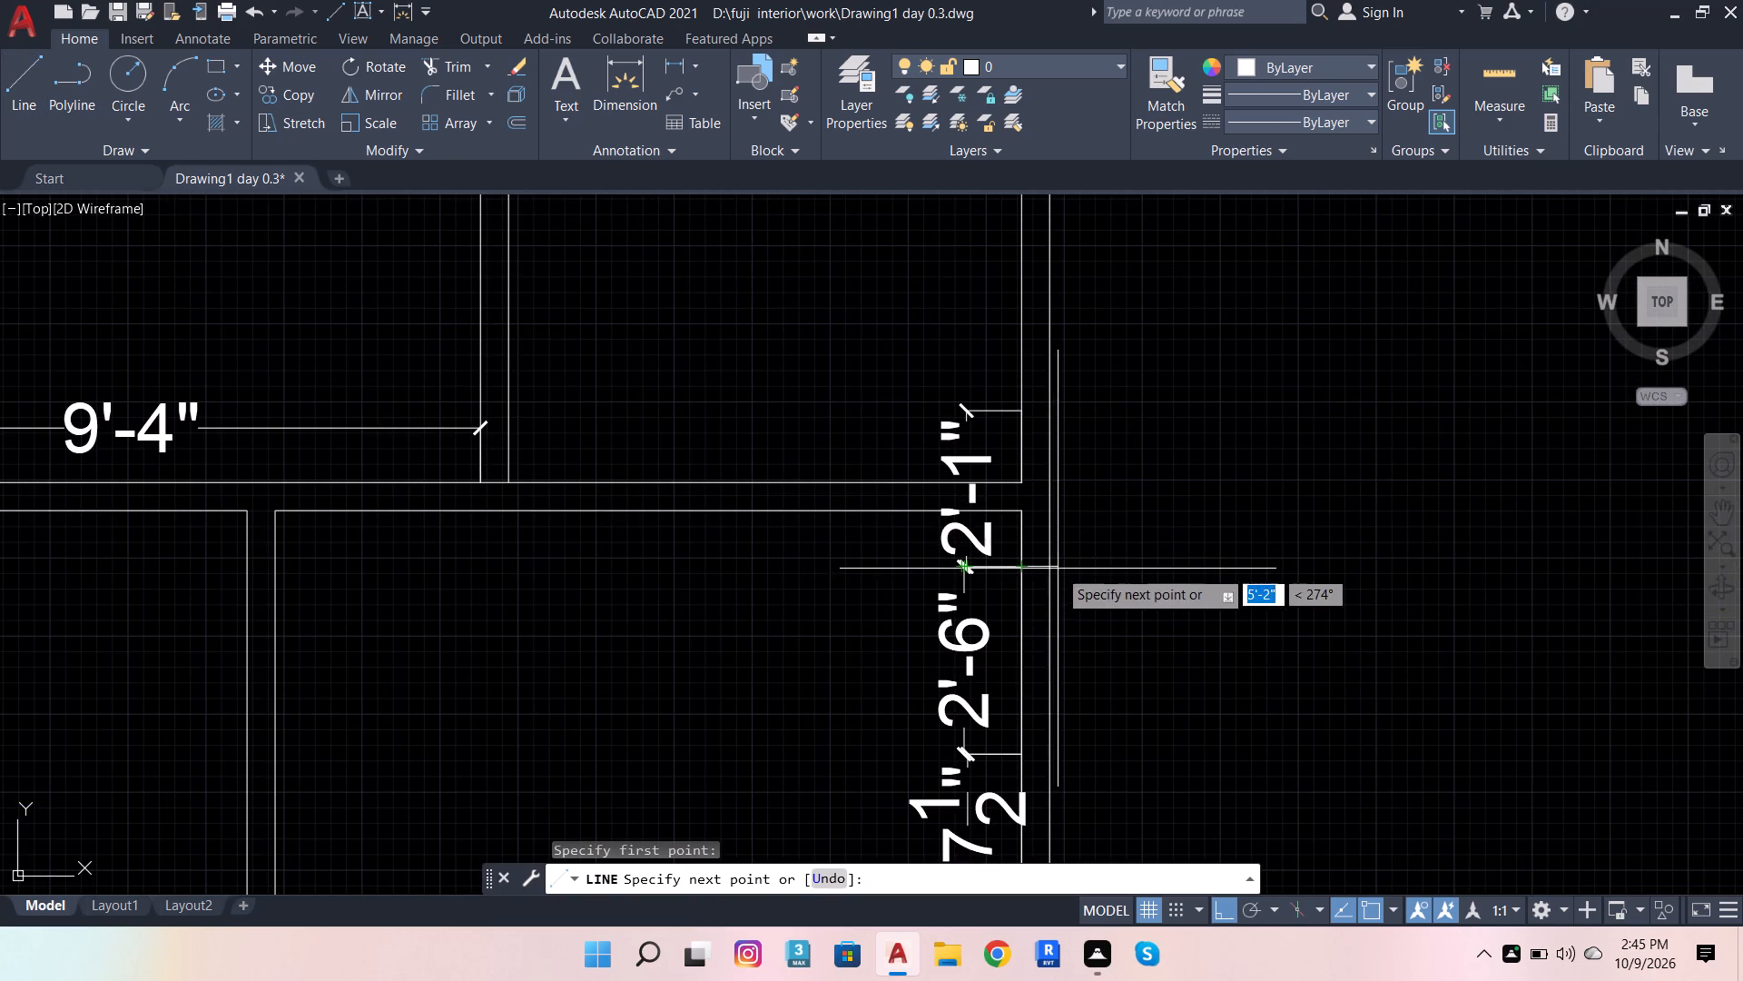
click(1063, 568)
key(space)
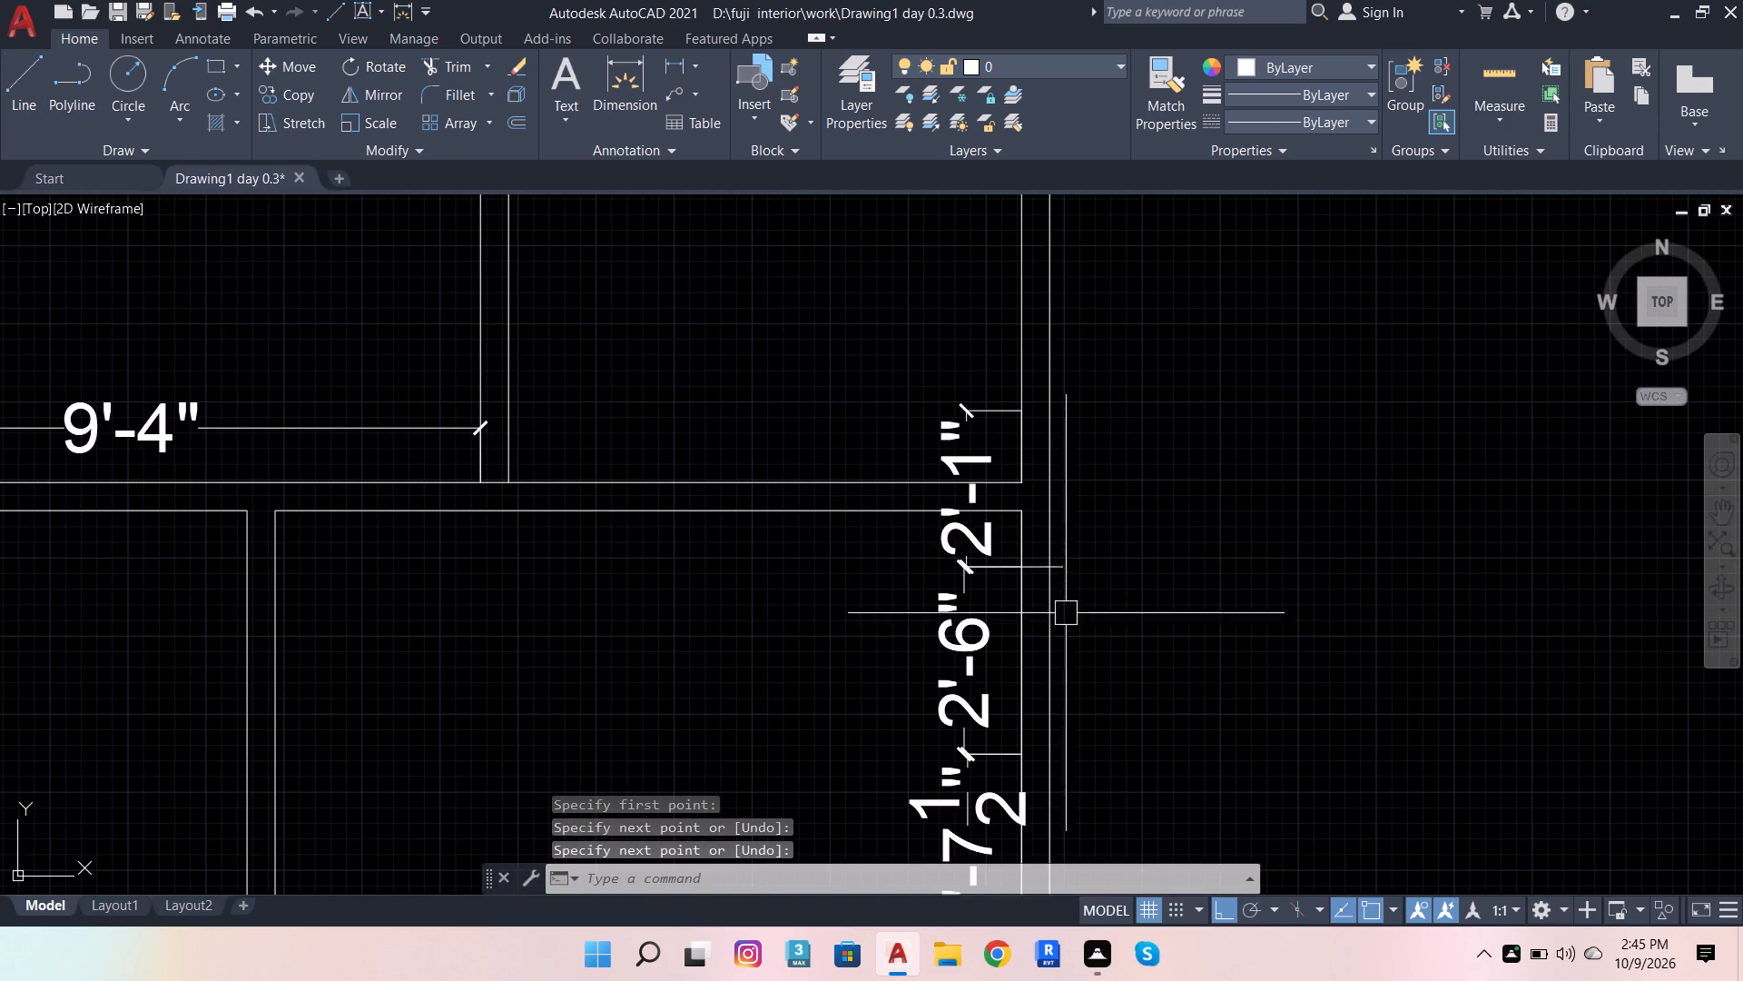
key(space)
click(1019, 760)
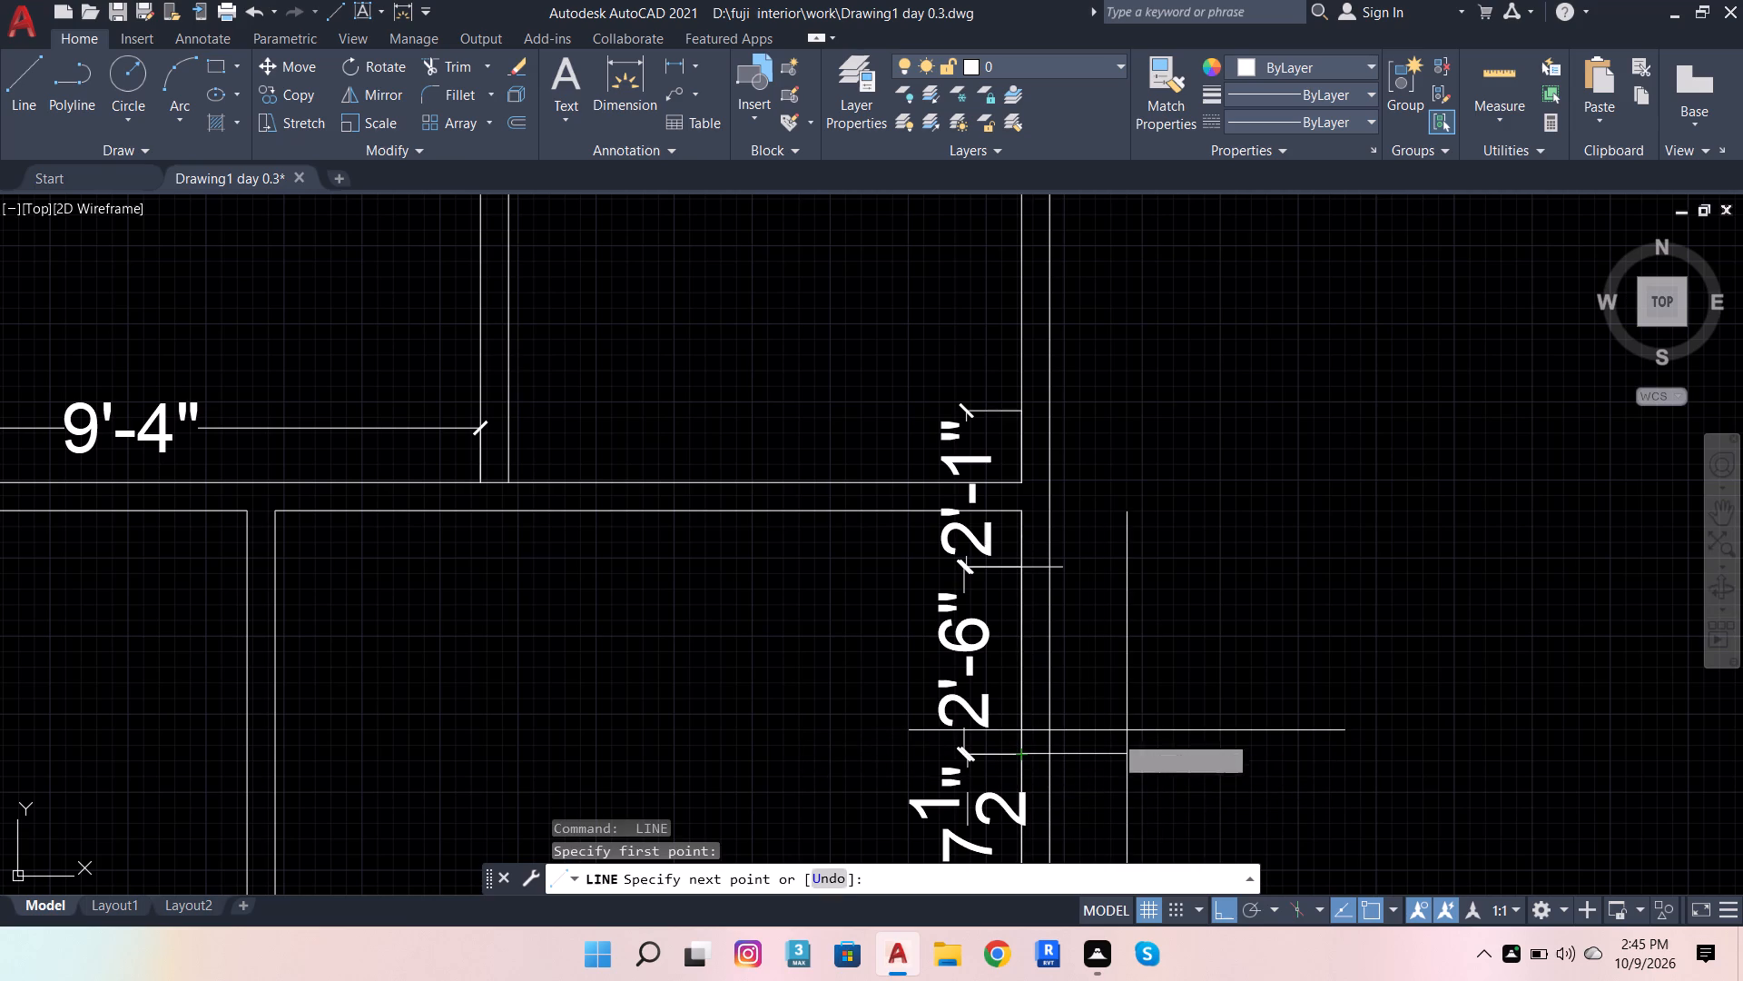
click(1127, 730)
Trim both jamb lines' overhangs and the two wall lines between them to open the doorway, and remove the 2'-6" dimension.
click(457, 68)
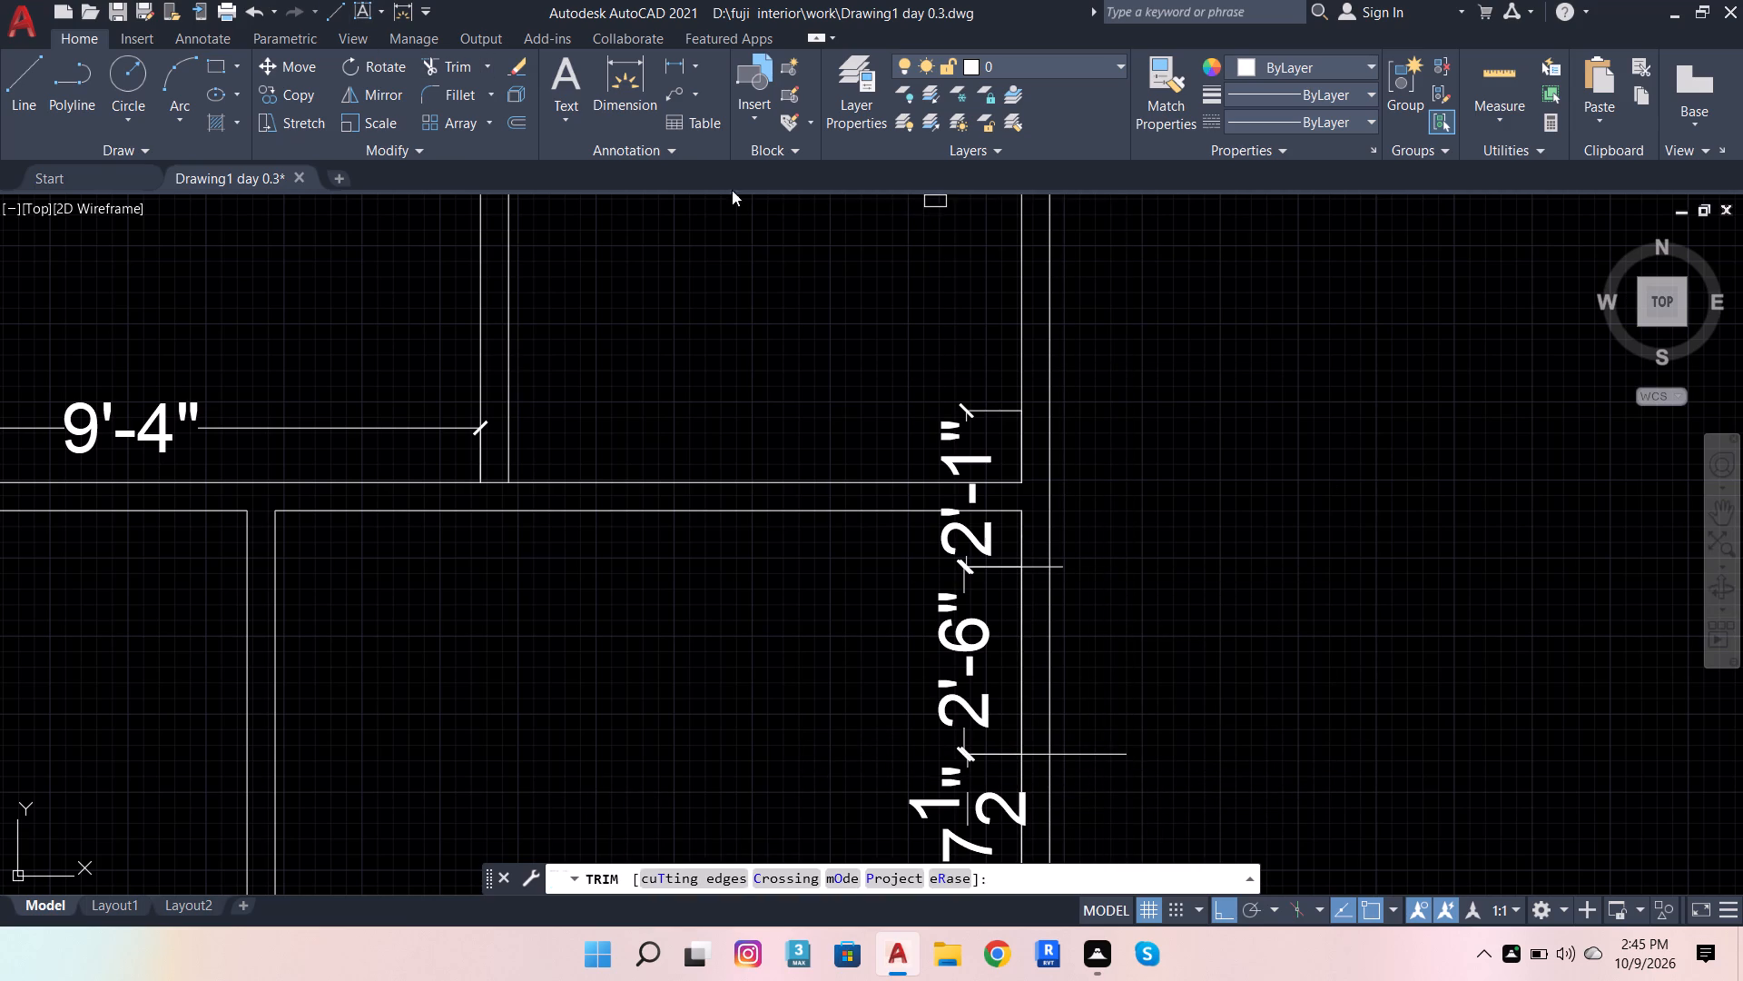
click(1068, 572)
click(1113, 758)
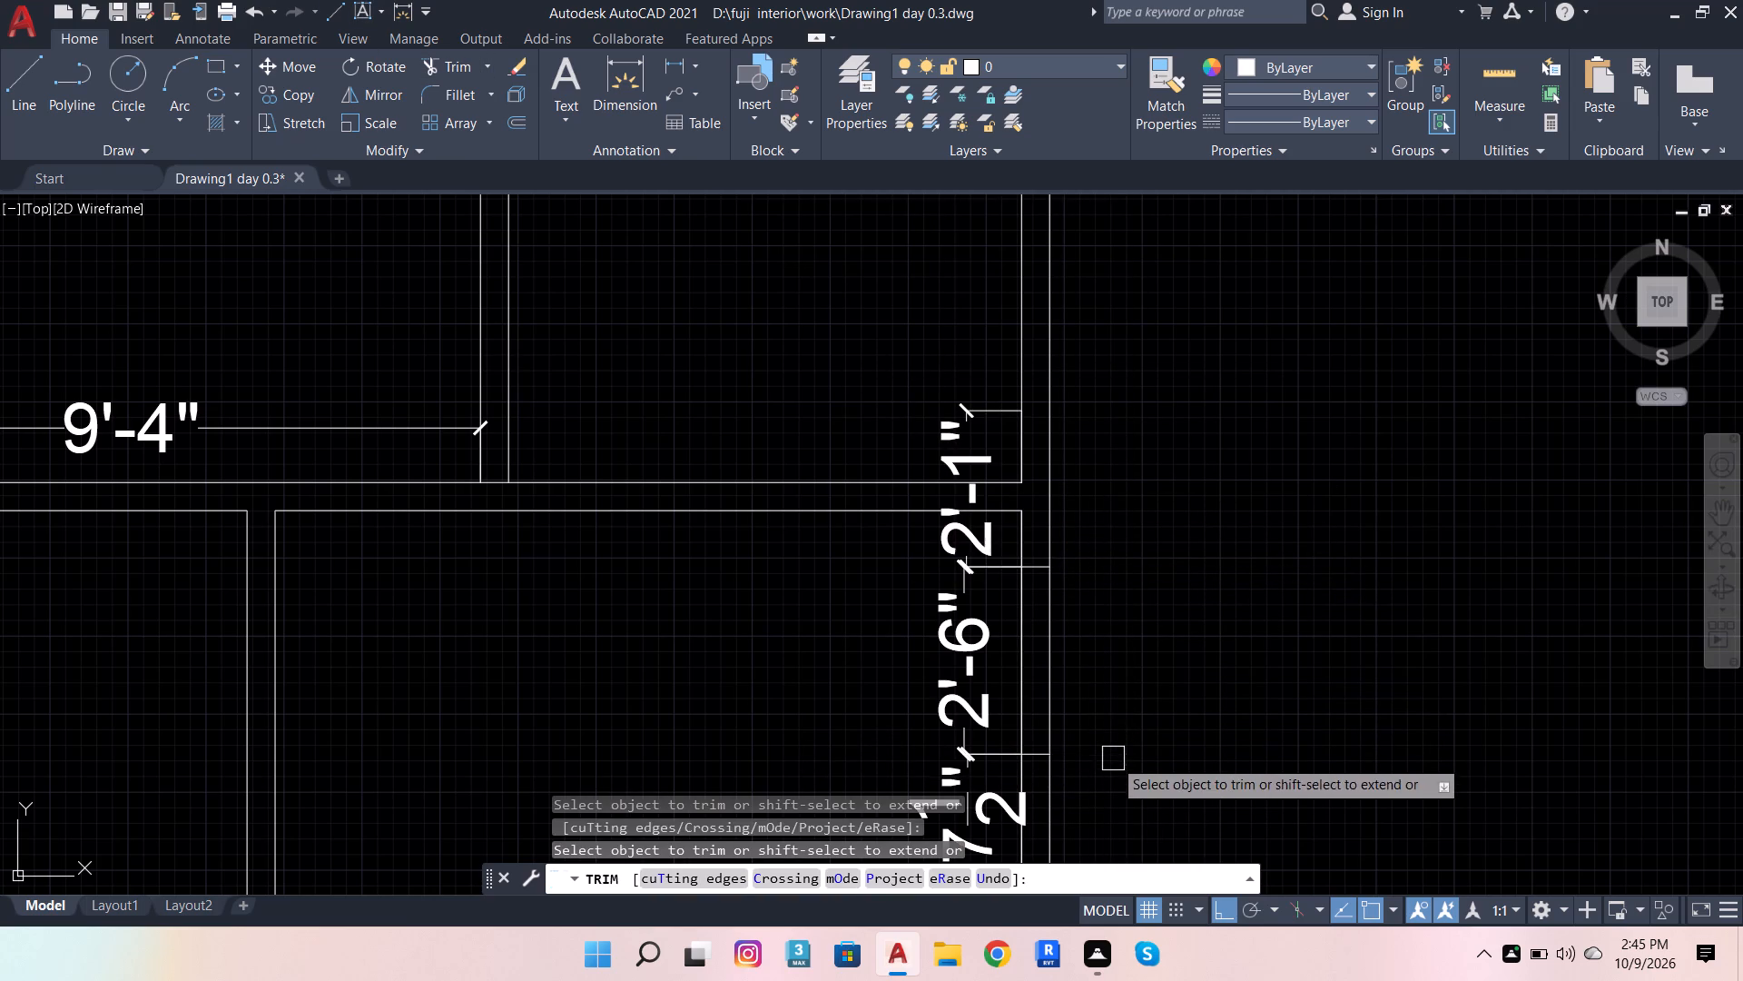
click(1071, 686)
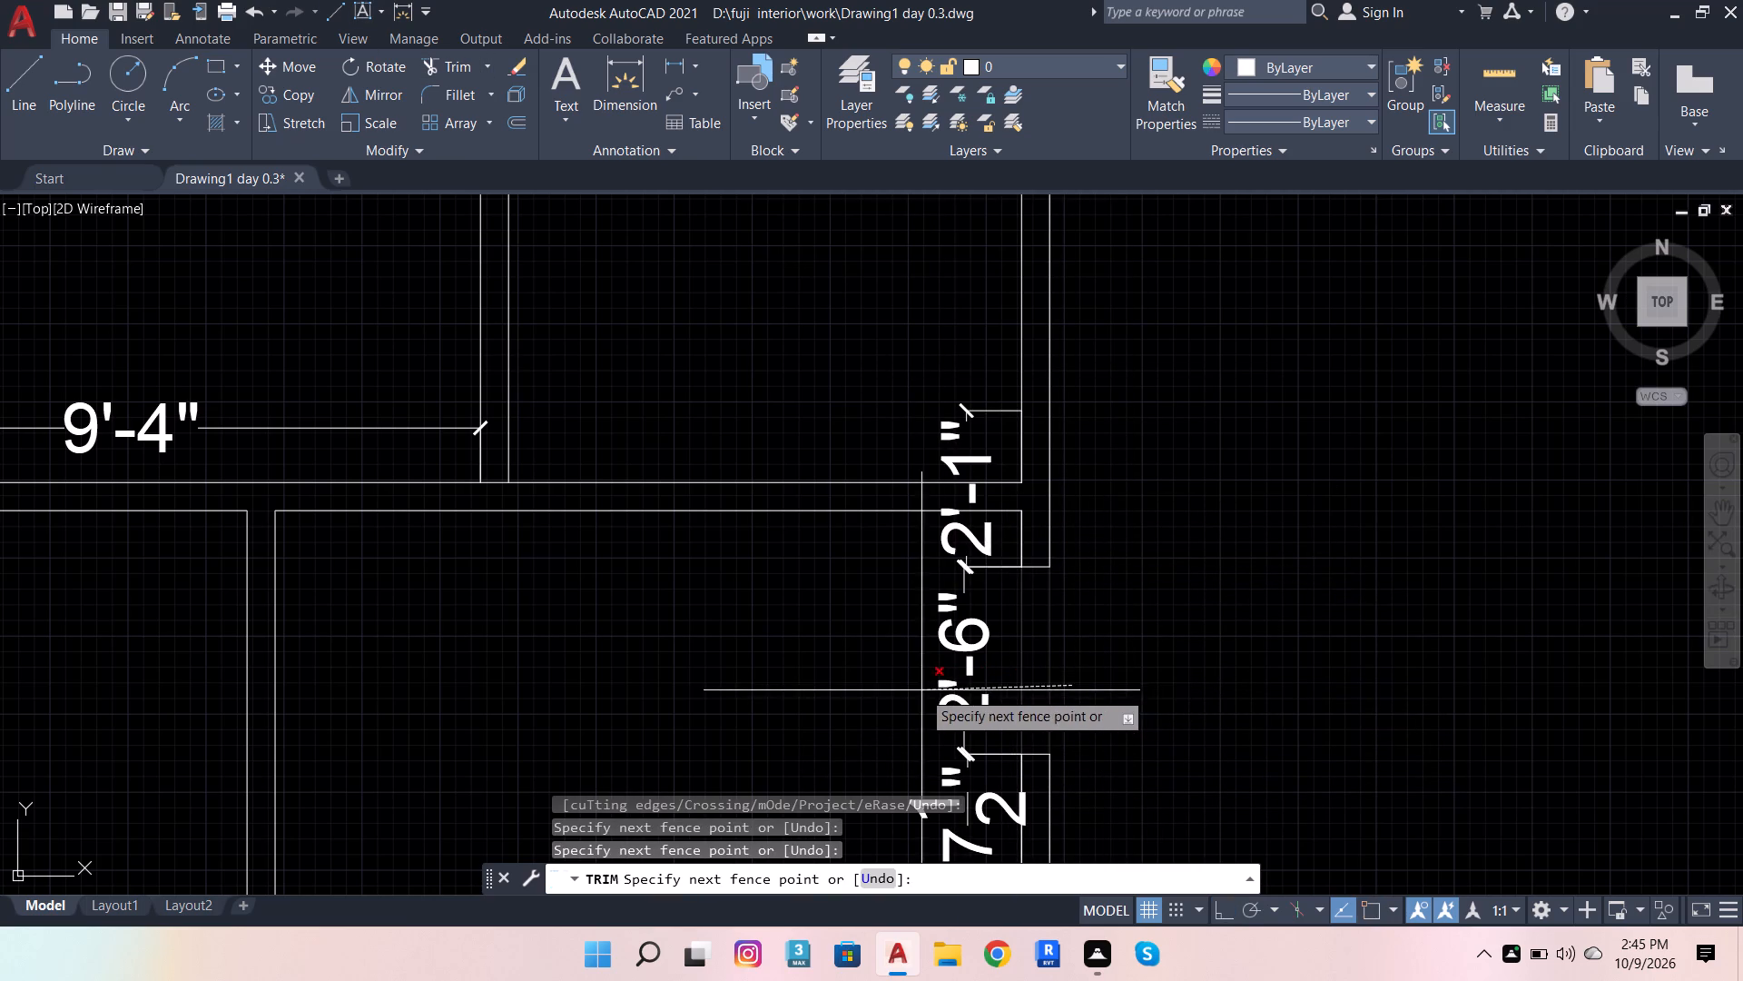
click(921, 690)
click(963, 679)
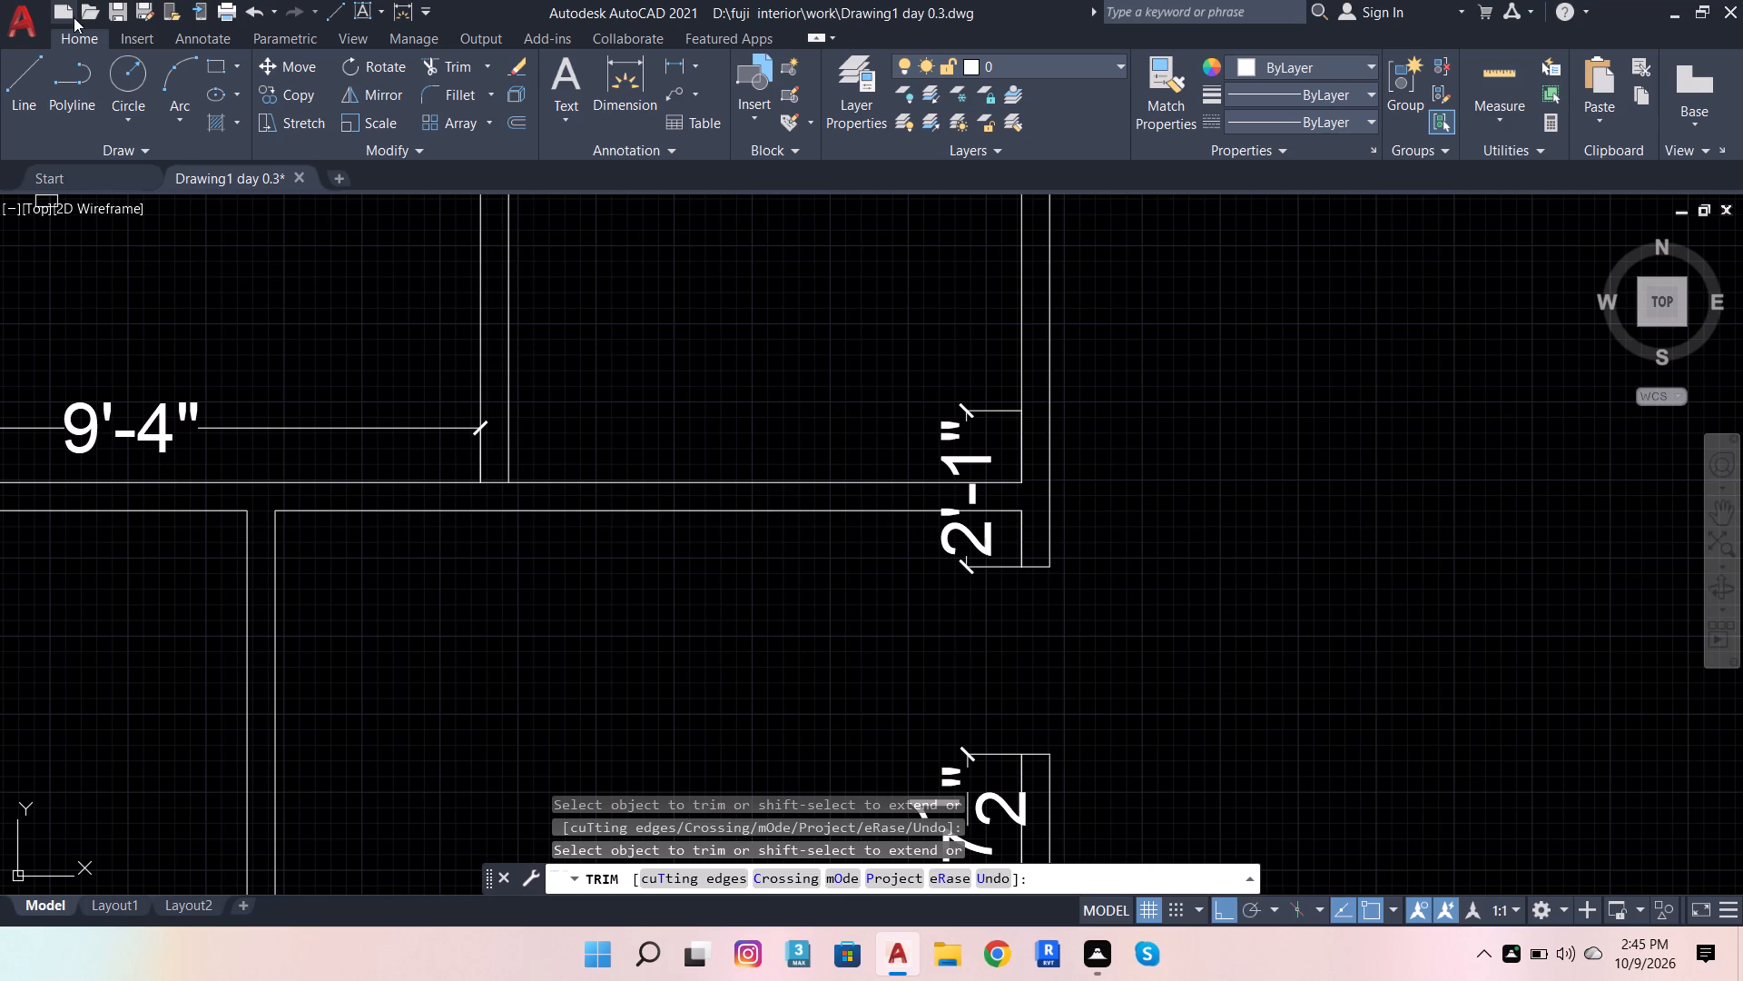
Draw a door leaf 2'6" long and 1" thick running west from the east corner of the opening's north jamb.
click(35, 67)
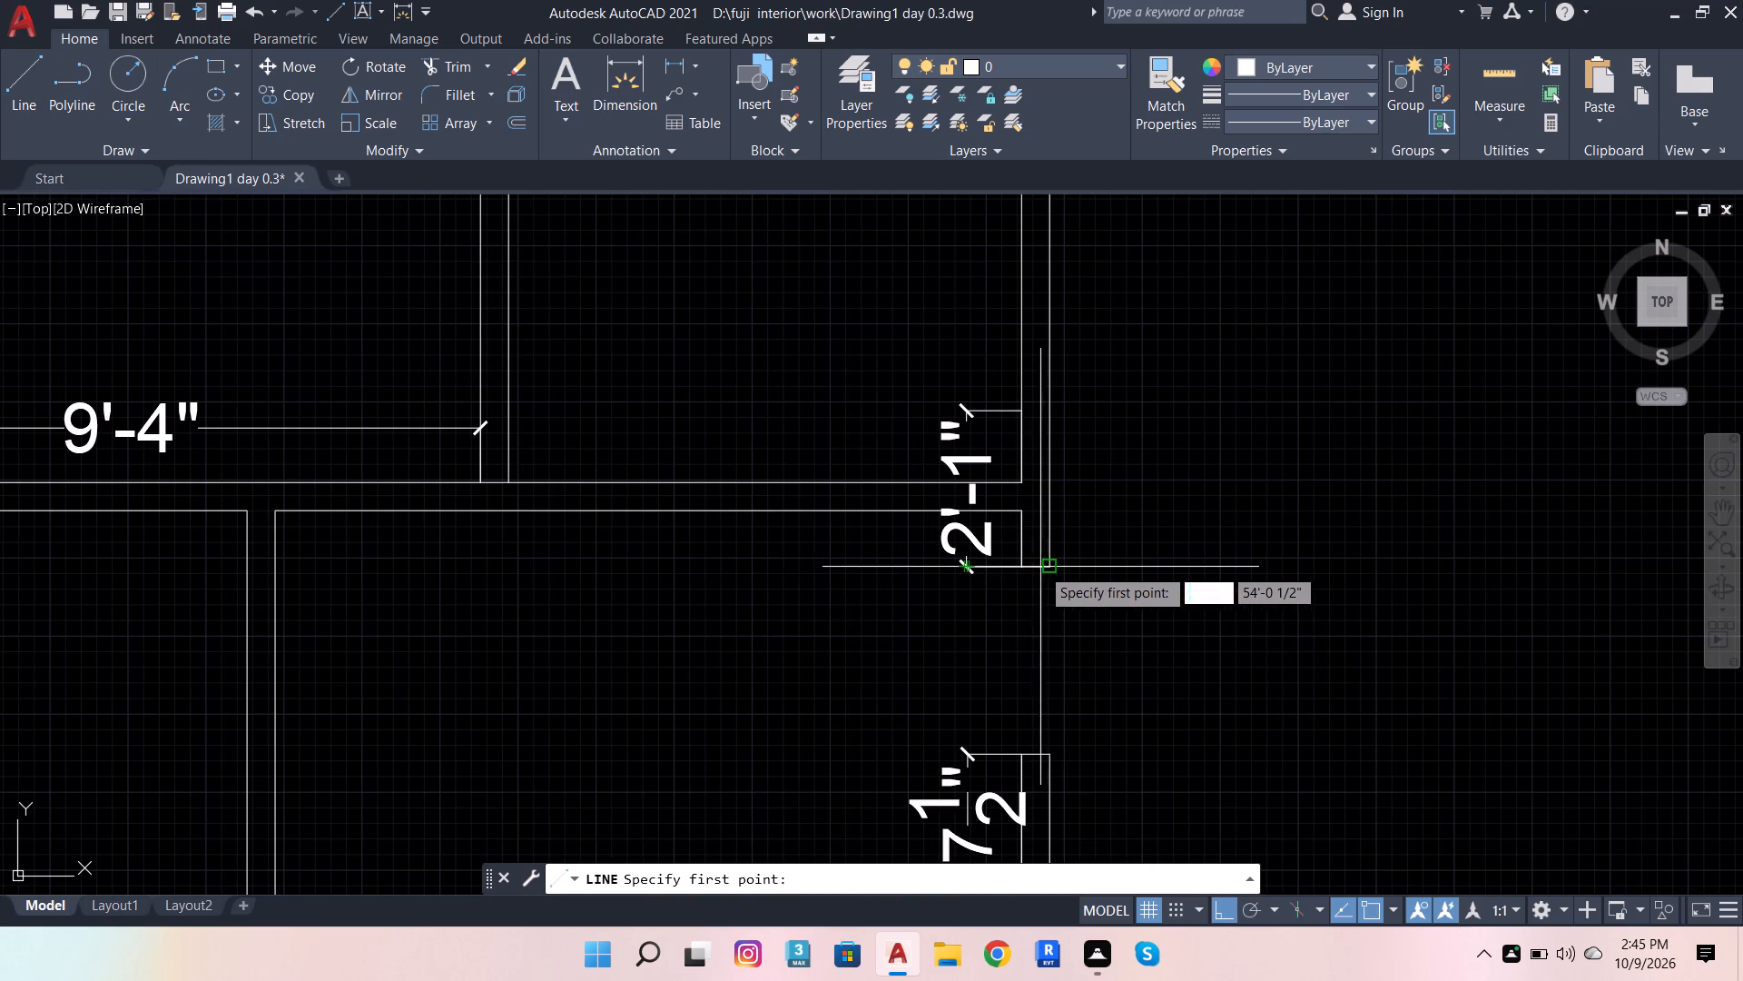
click(1049, 567)
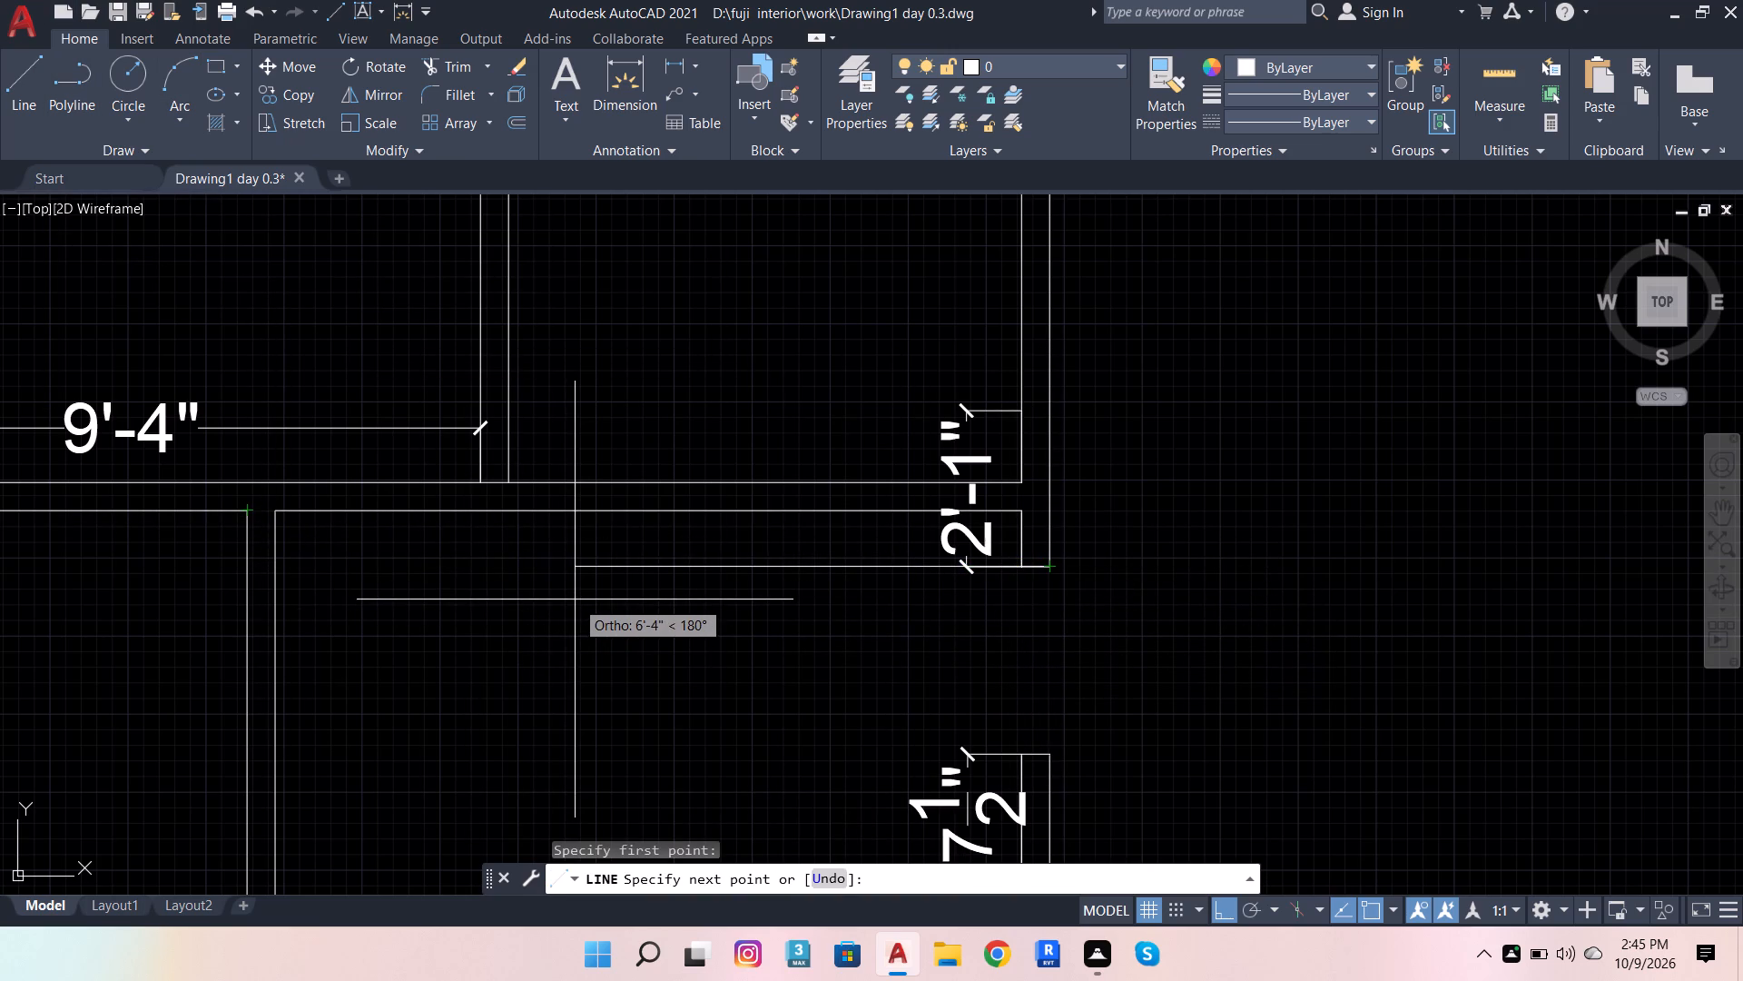
text(2'6)
key(Return)
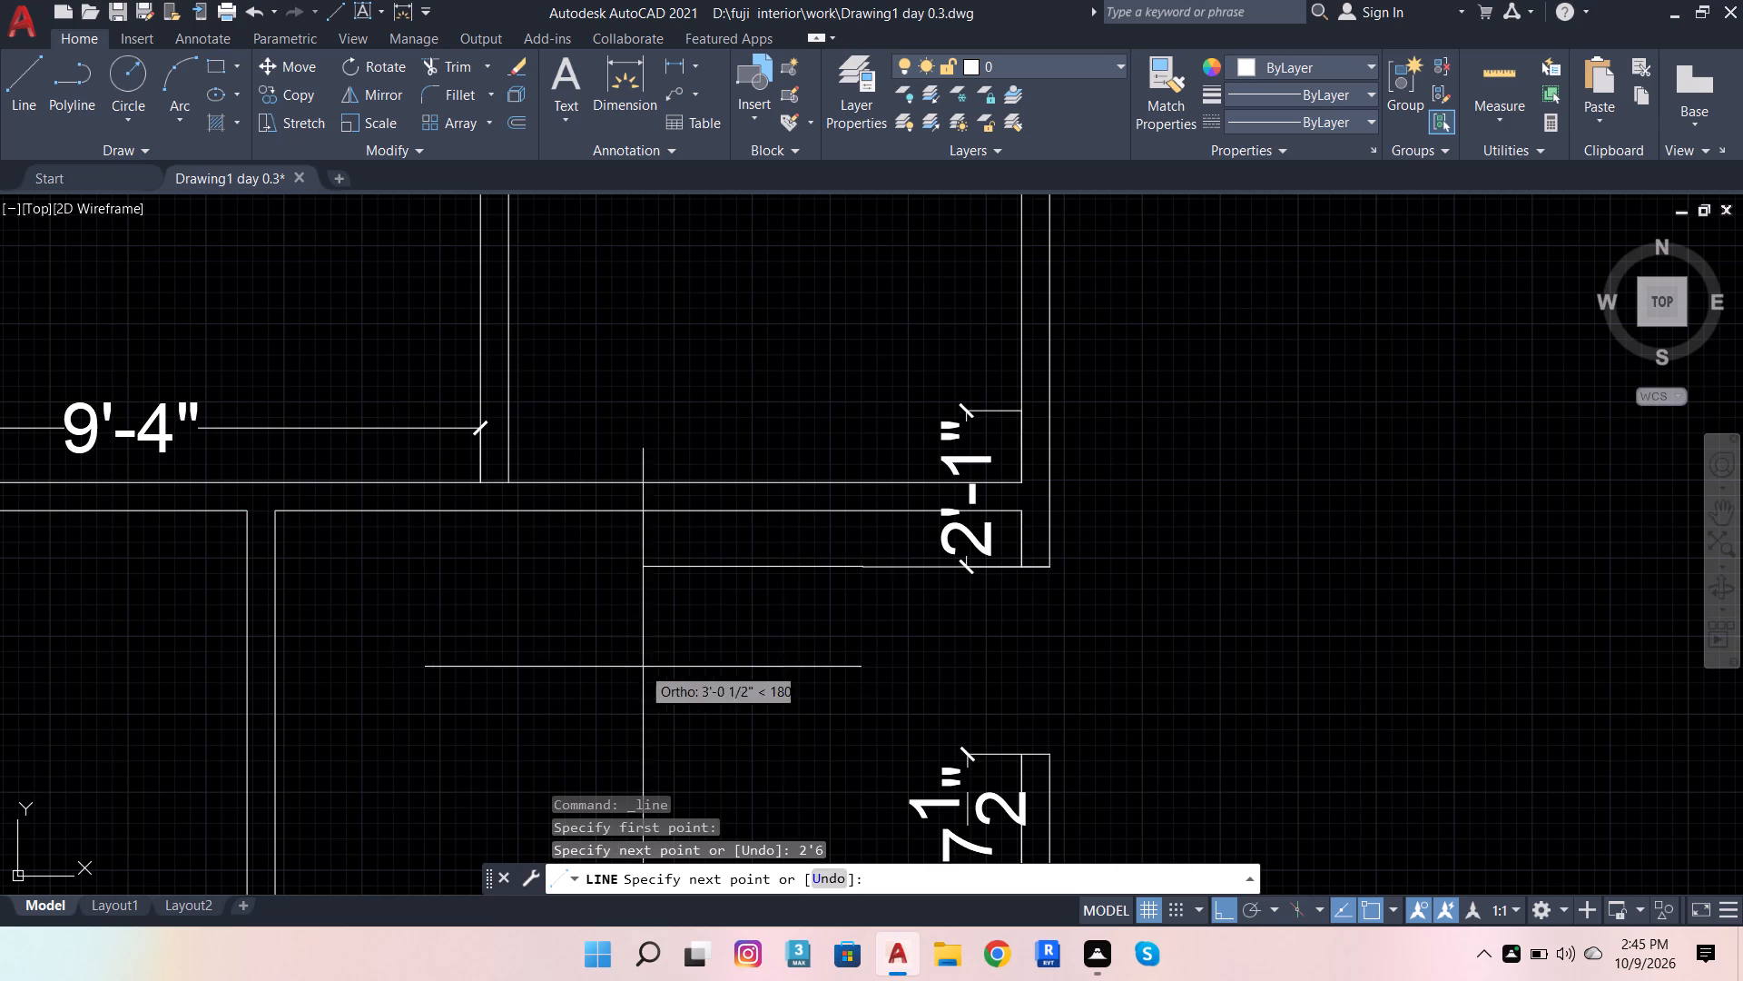
key(1)
key(Return)
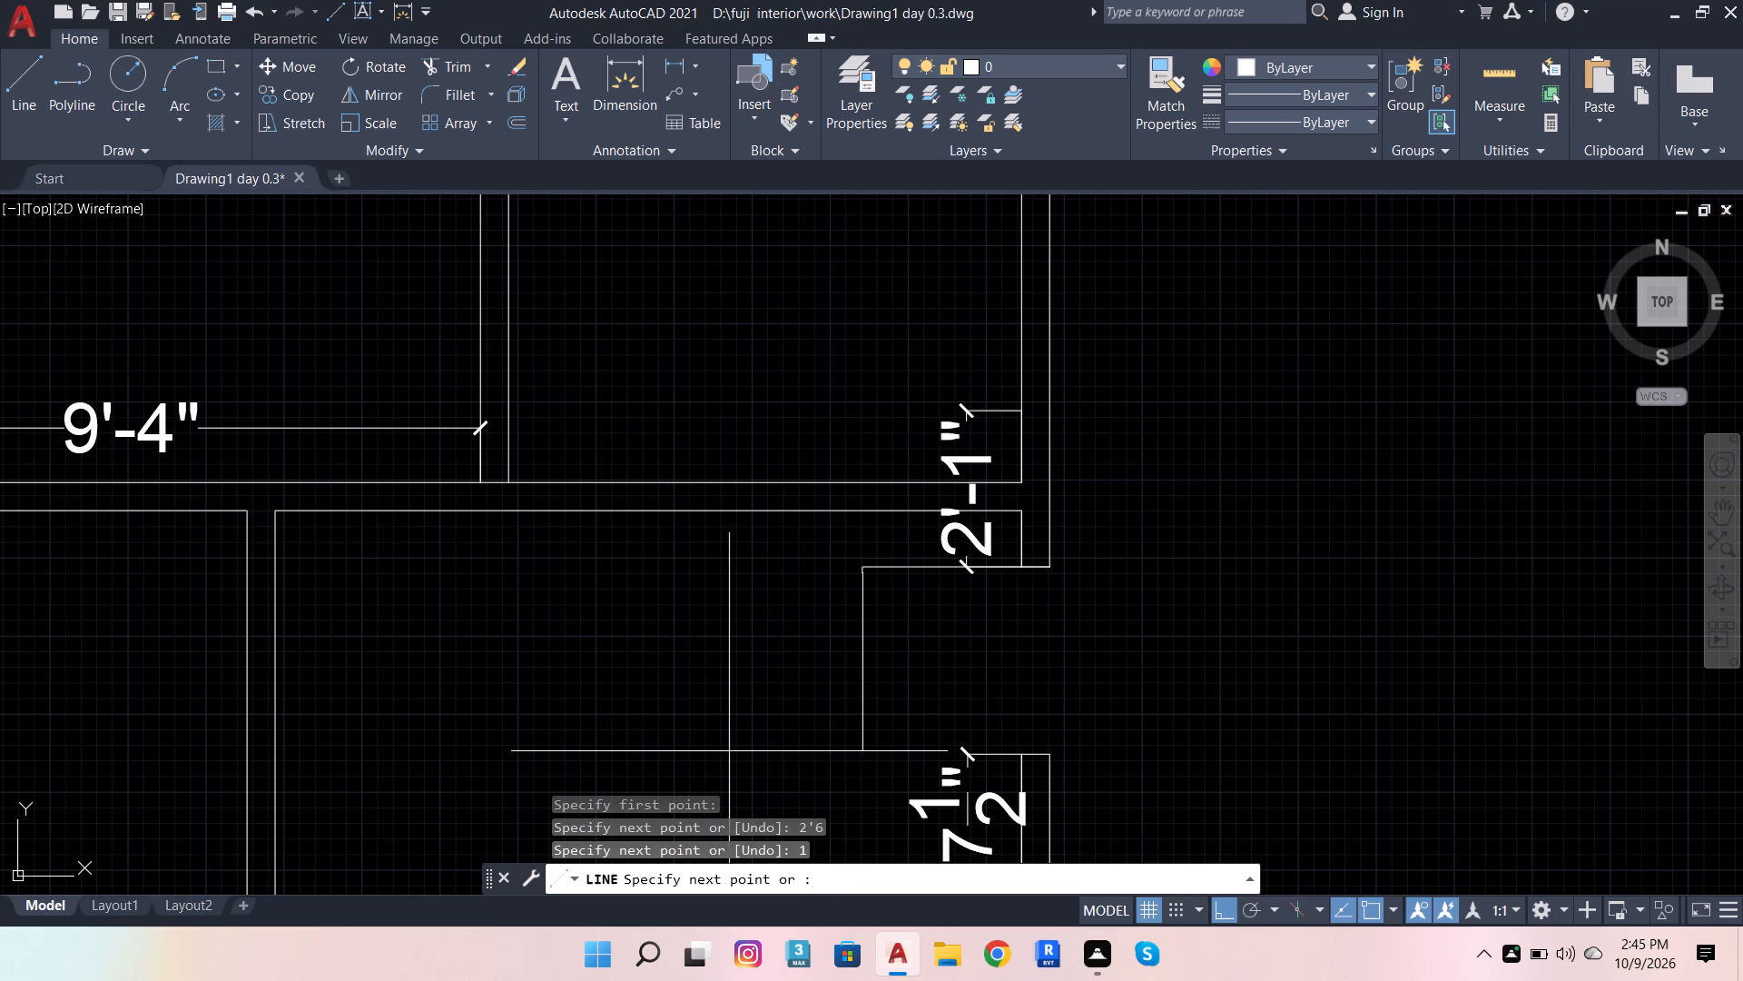
text(2'6)
key(Return)
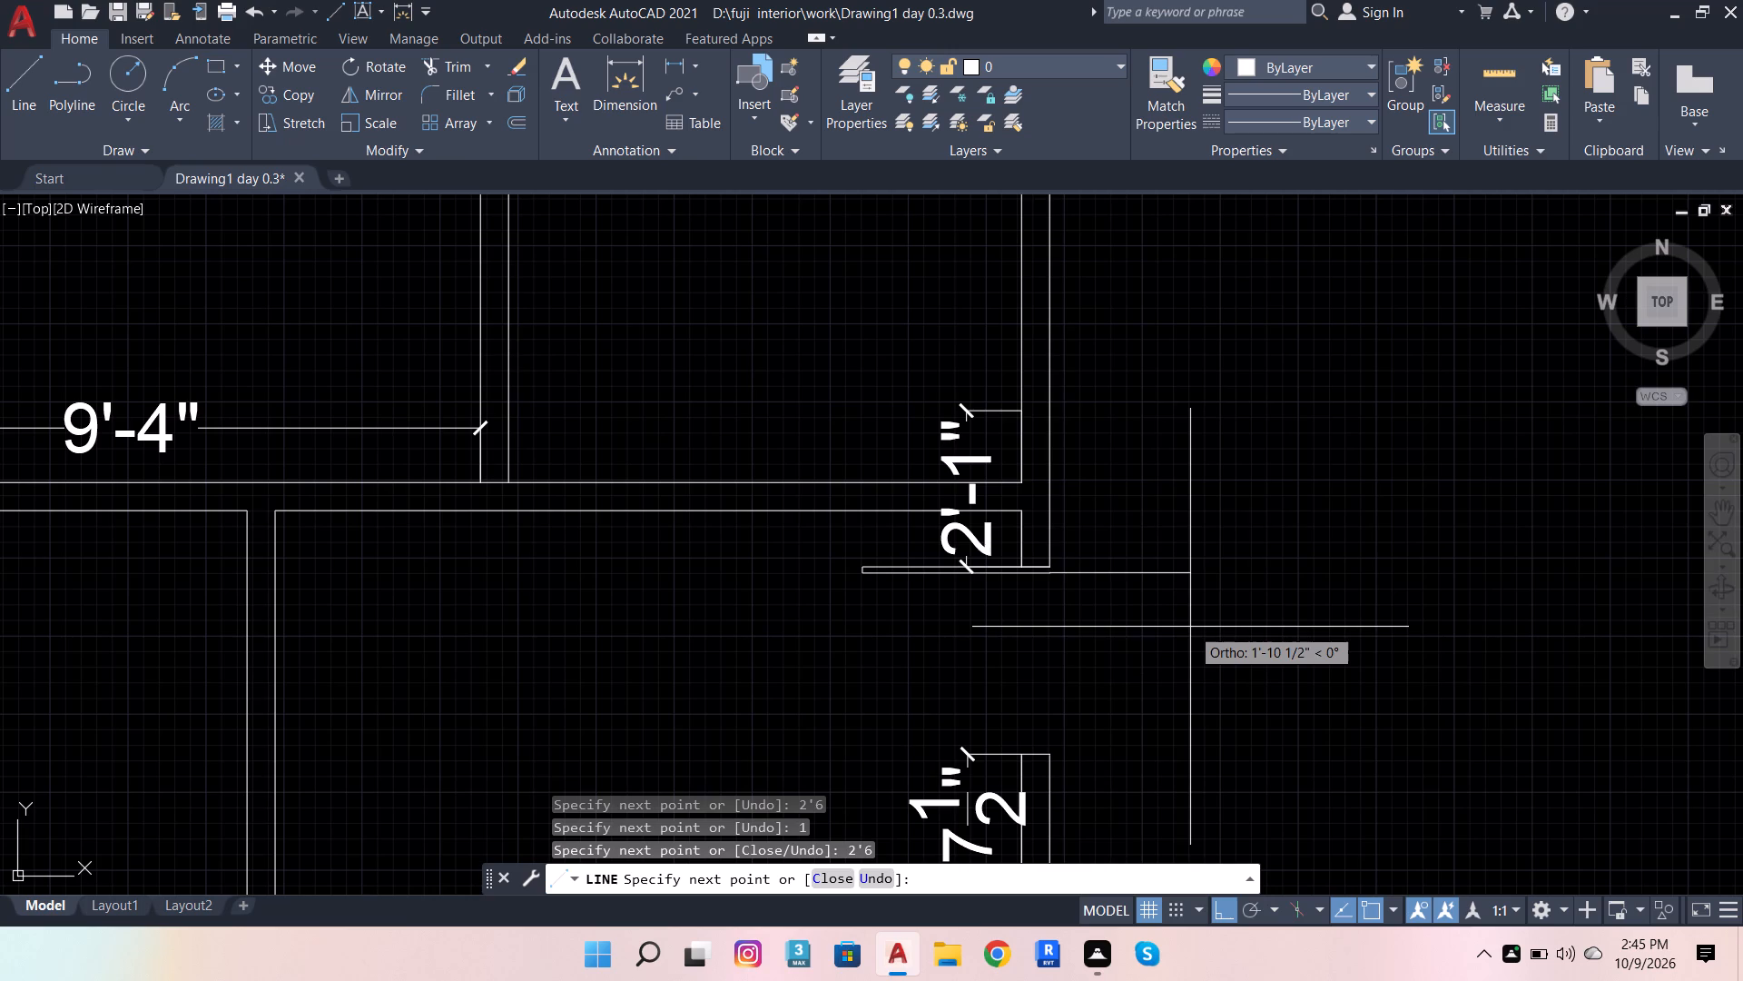
scroll(1077, 623, up, 3)
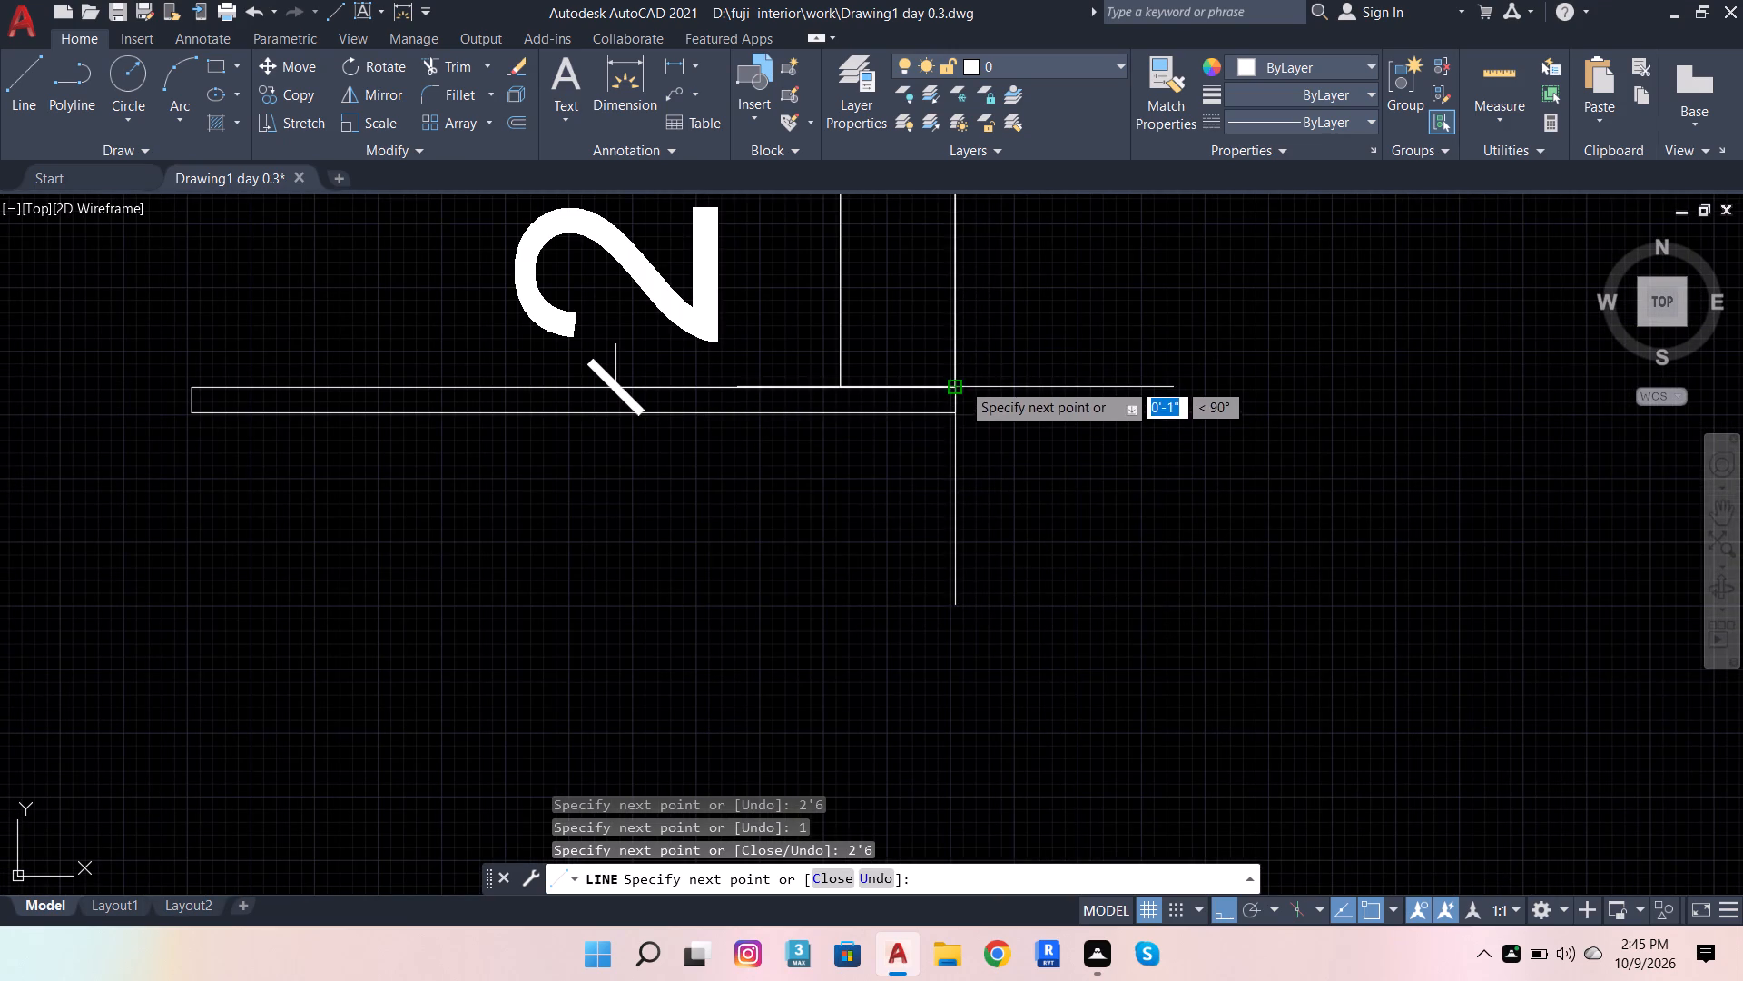
click(961, 381)
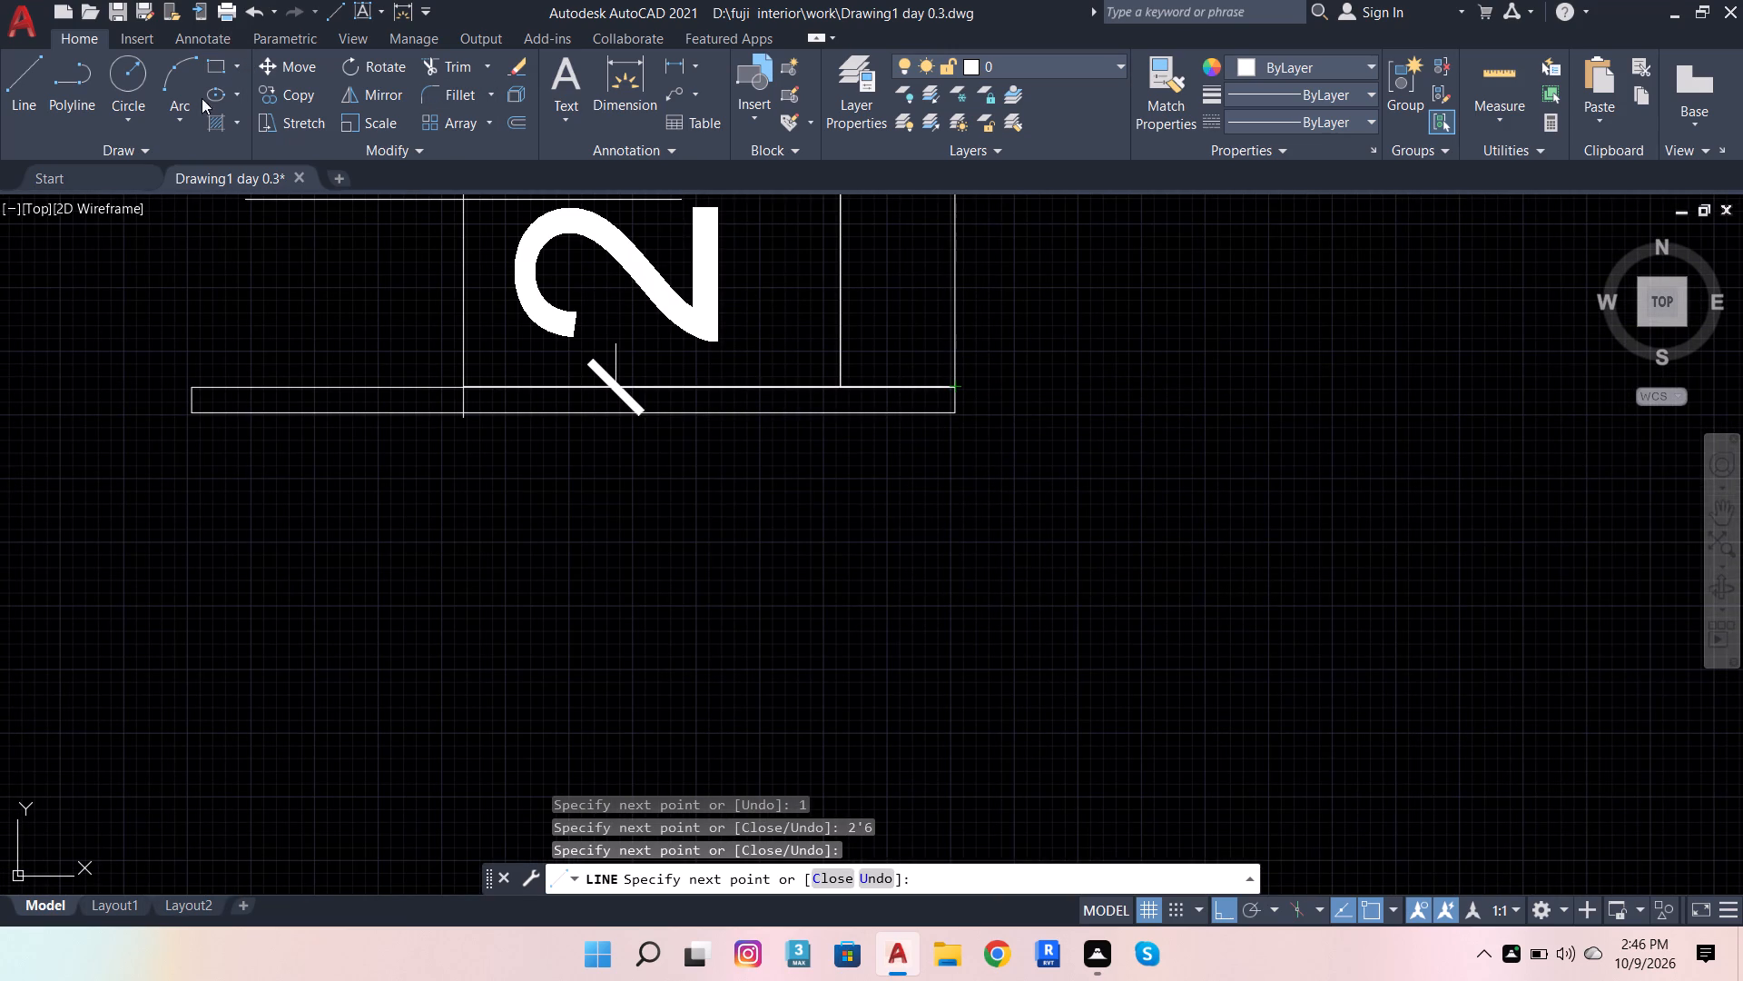
Draw the swing arc from the leaf's southwest corner through the south jamb's east corner, ending inside the large room to the east.
click(179, 82)
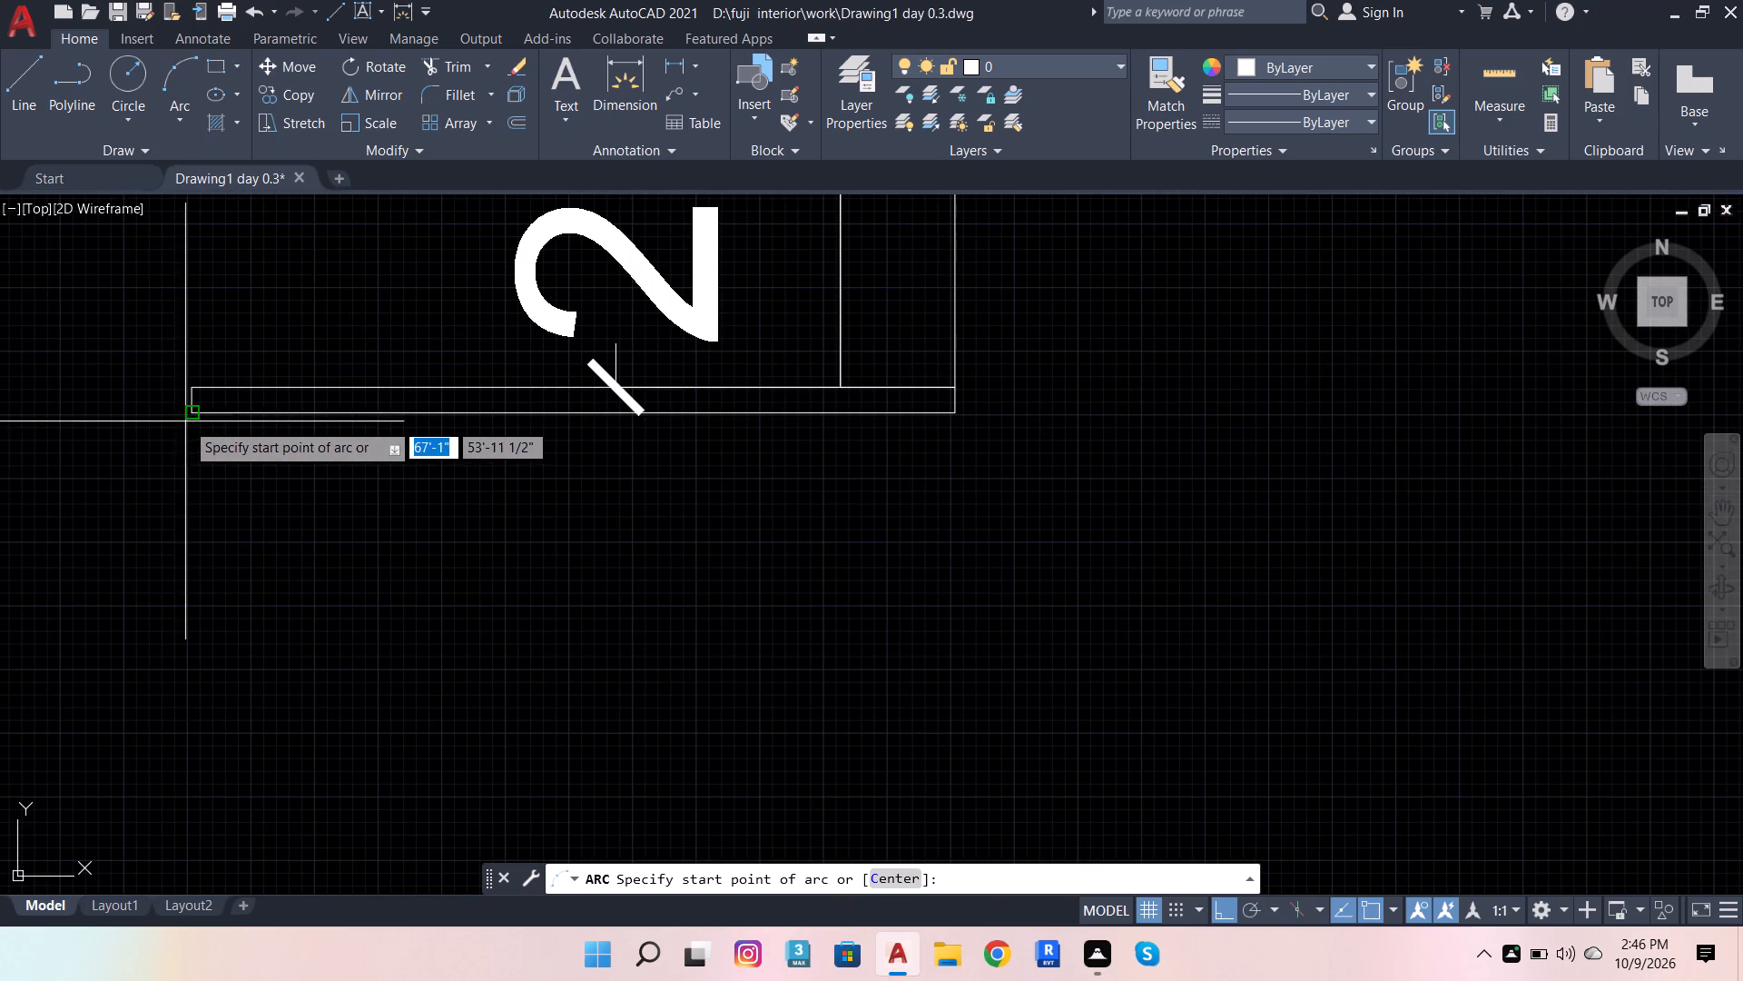
click(190, 413)
scroll(266, 411, down, 4)
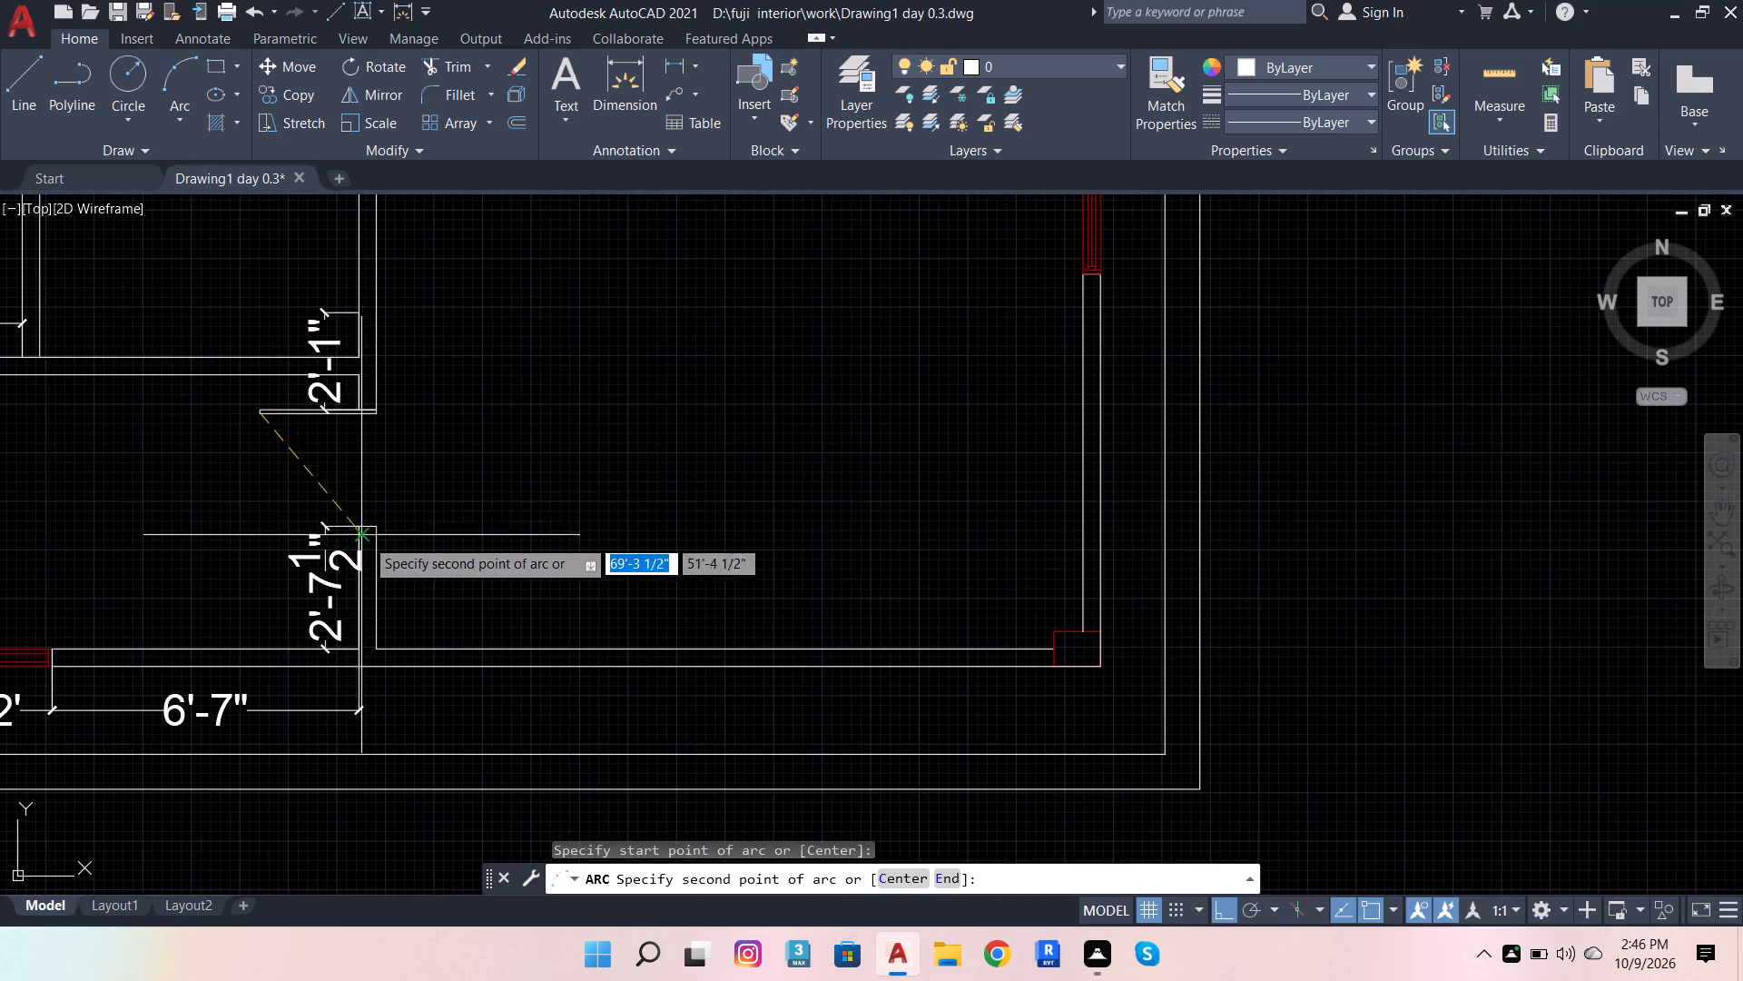
scroll(365, 540, up, 2)
click(387, 502)
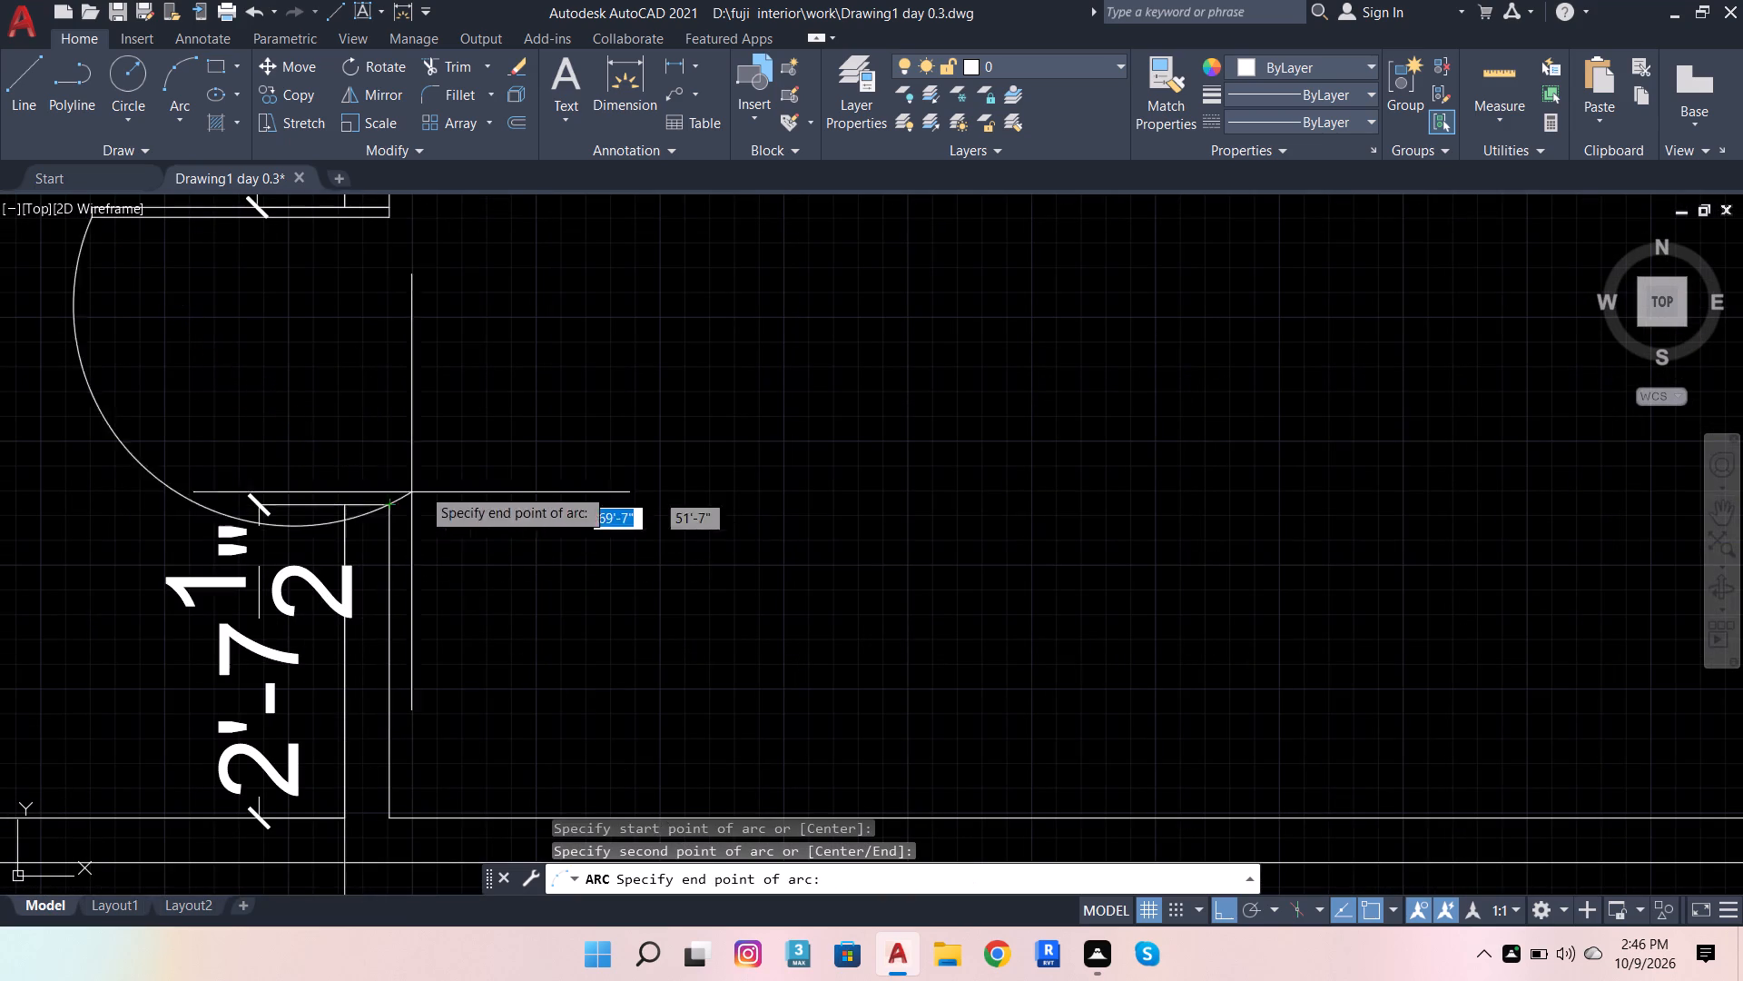
click(738, 398)
Trim the swing arc's overhang east of the doorway.
click(429, 70)
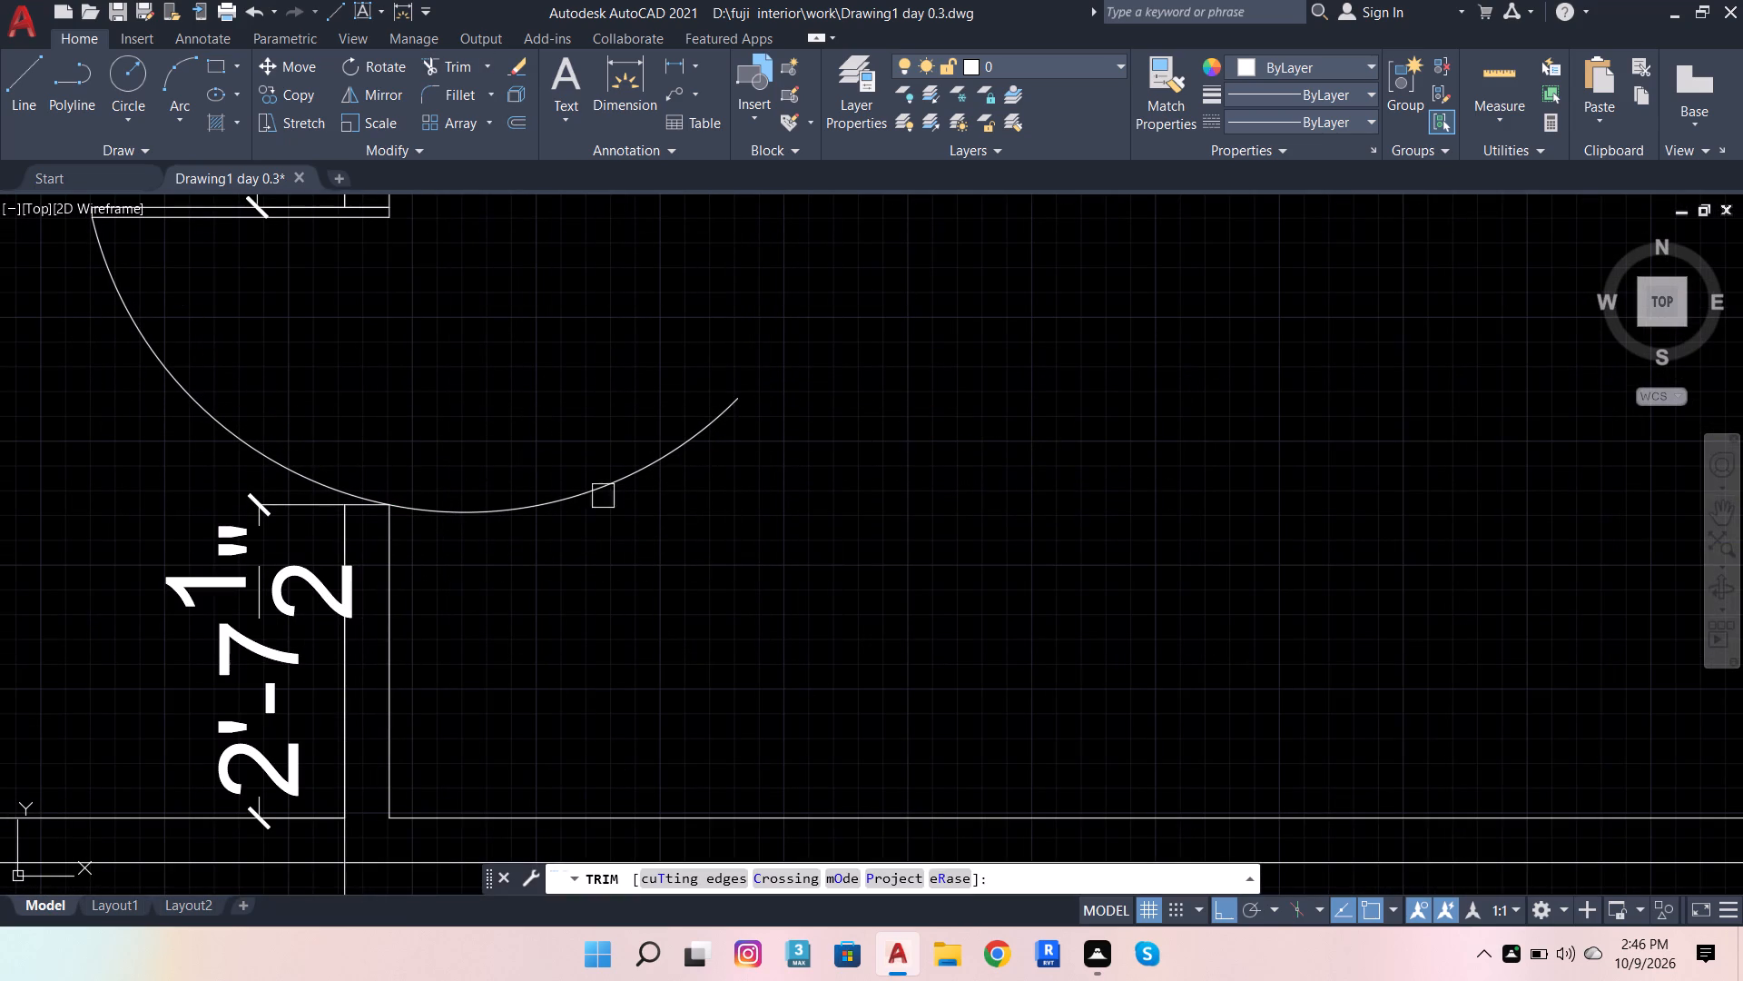
click(613, 482)
scroll(648, 560, down, 4)
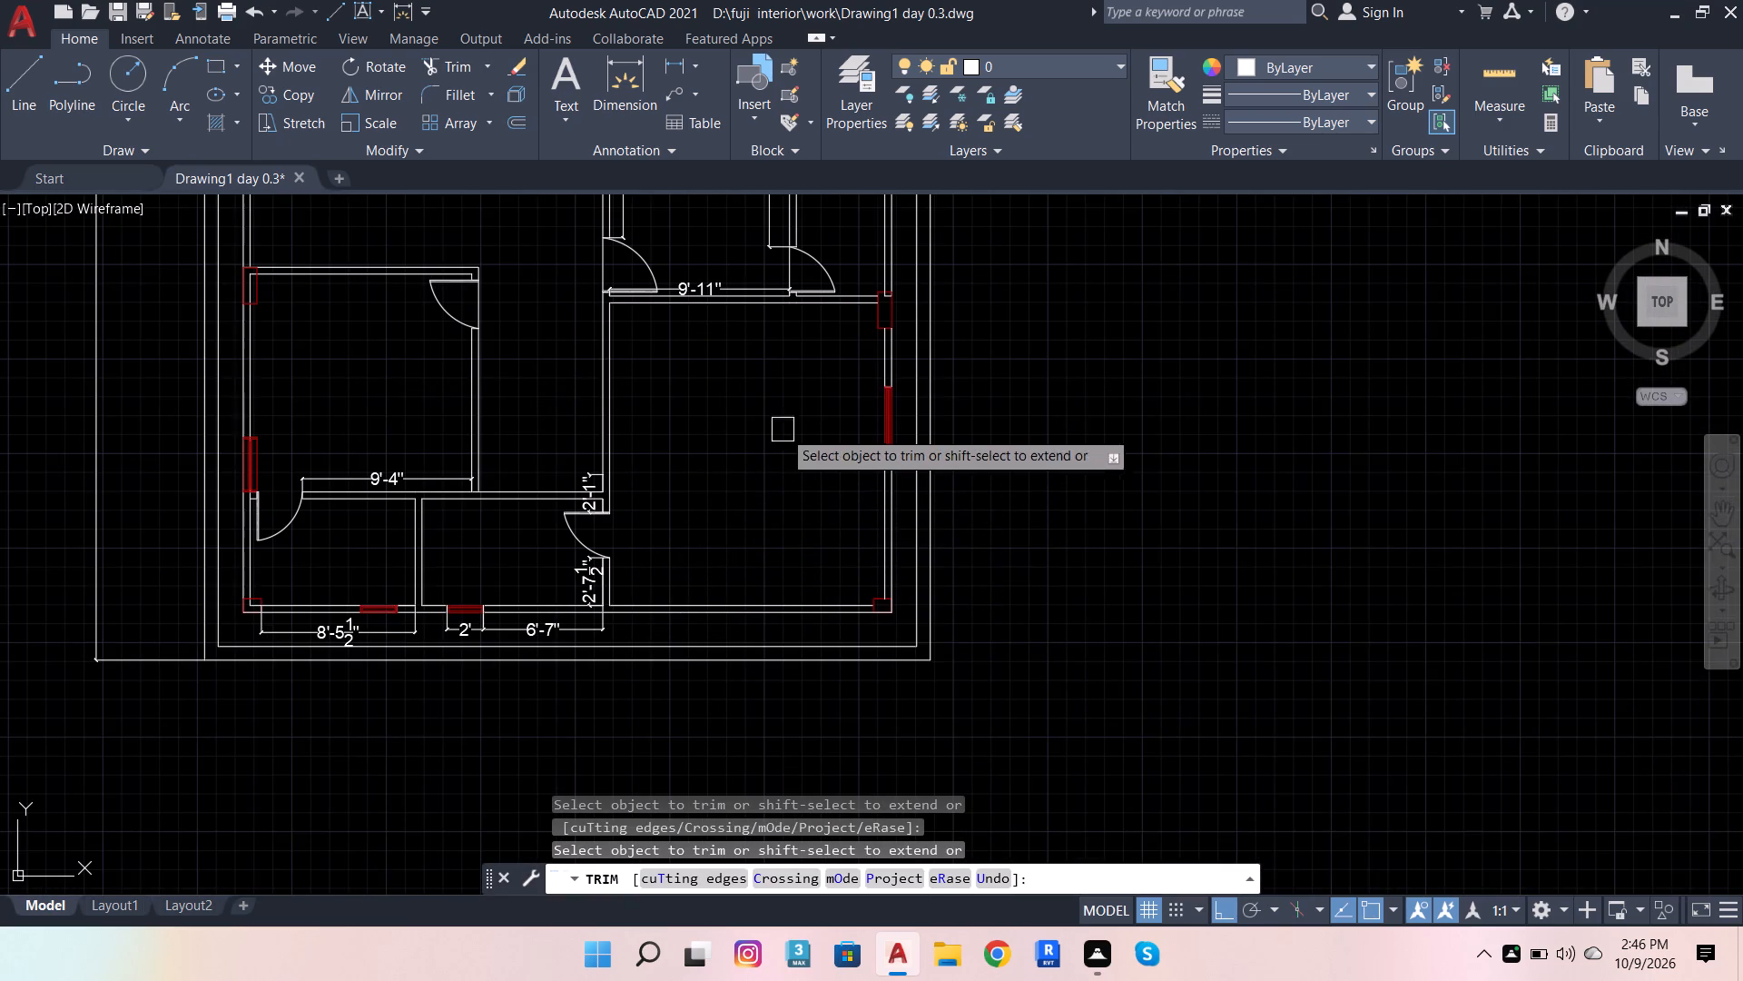
key(Escape)
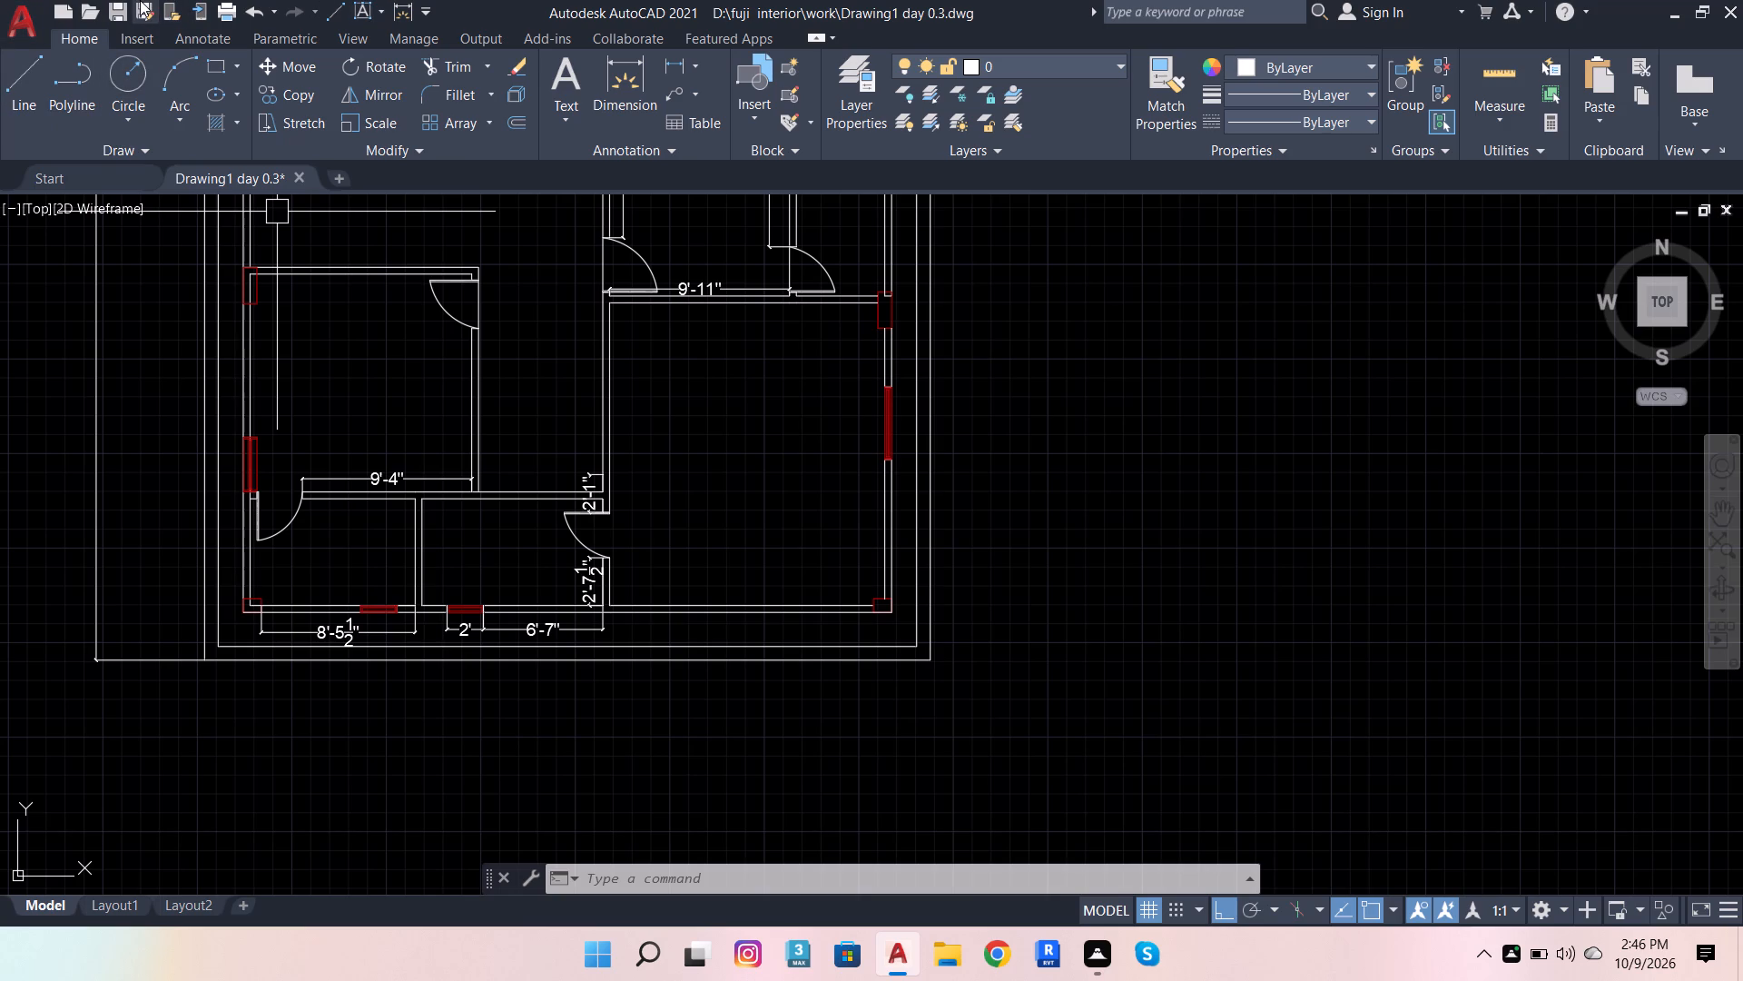
Draw two jamb lines 2'8" apart across the large southeast room's west wall, joined by a line on its east side.
click(29, 74)
scroll(636, 417, up, 2)
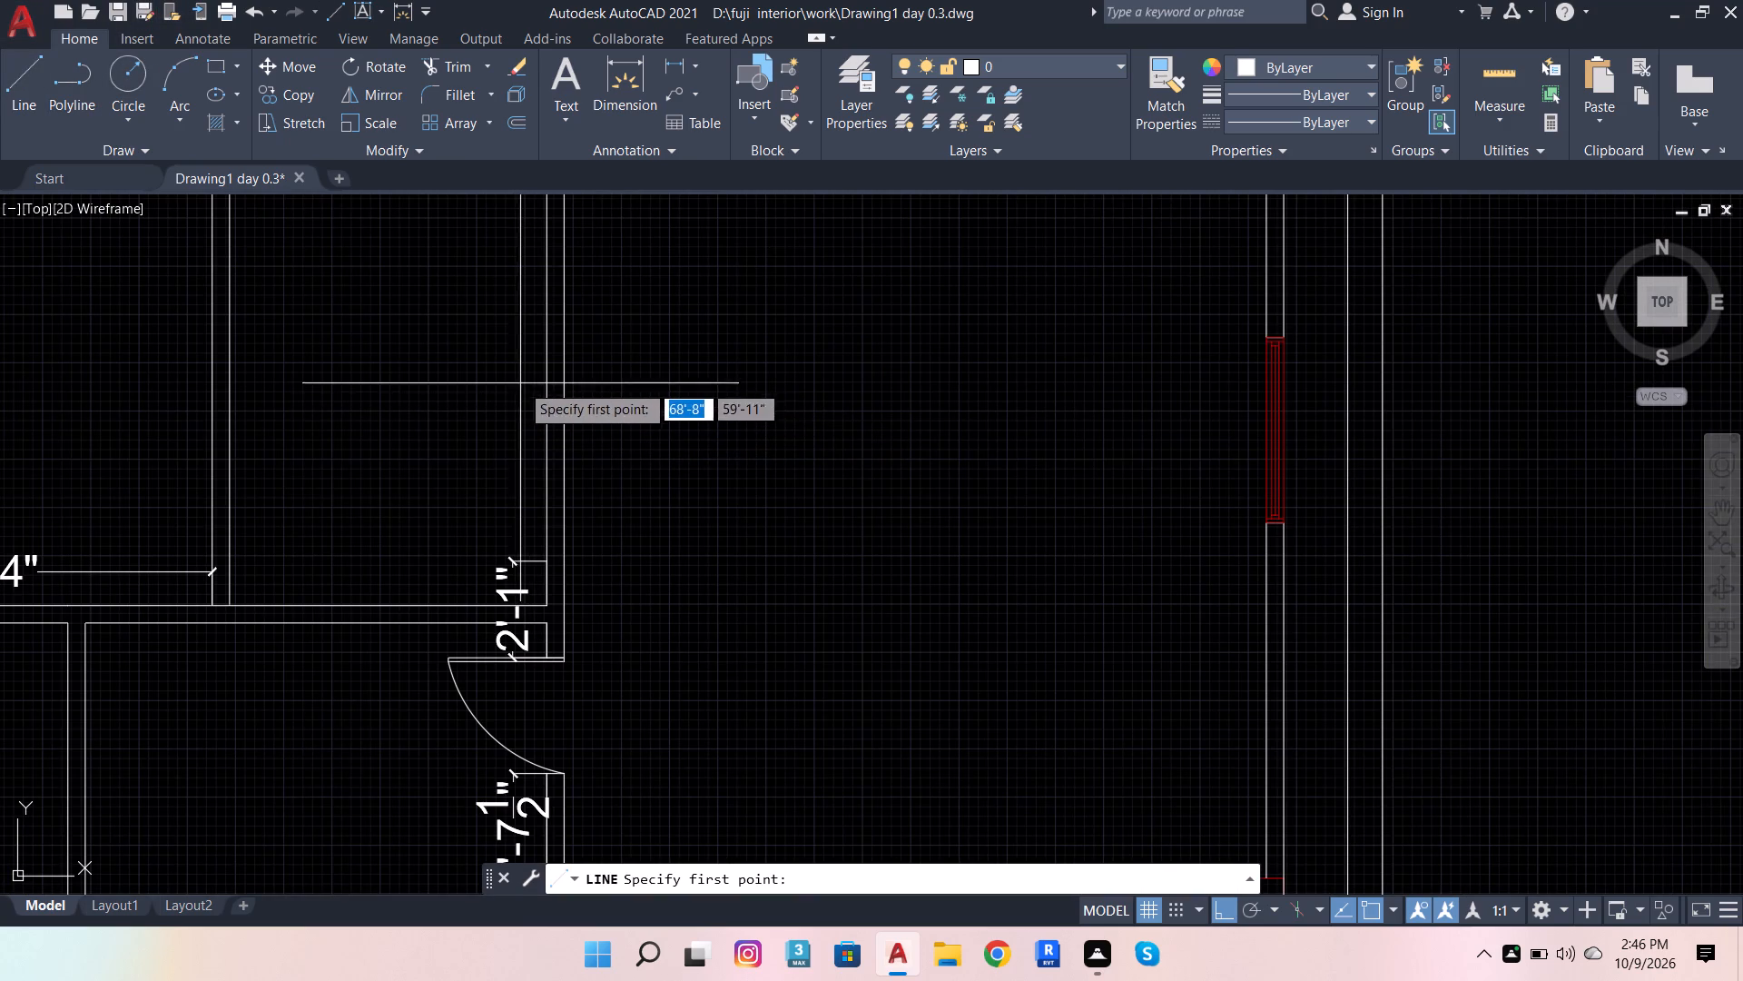
click(508, 336)
scroll(738, 383, down, 3)
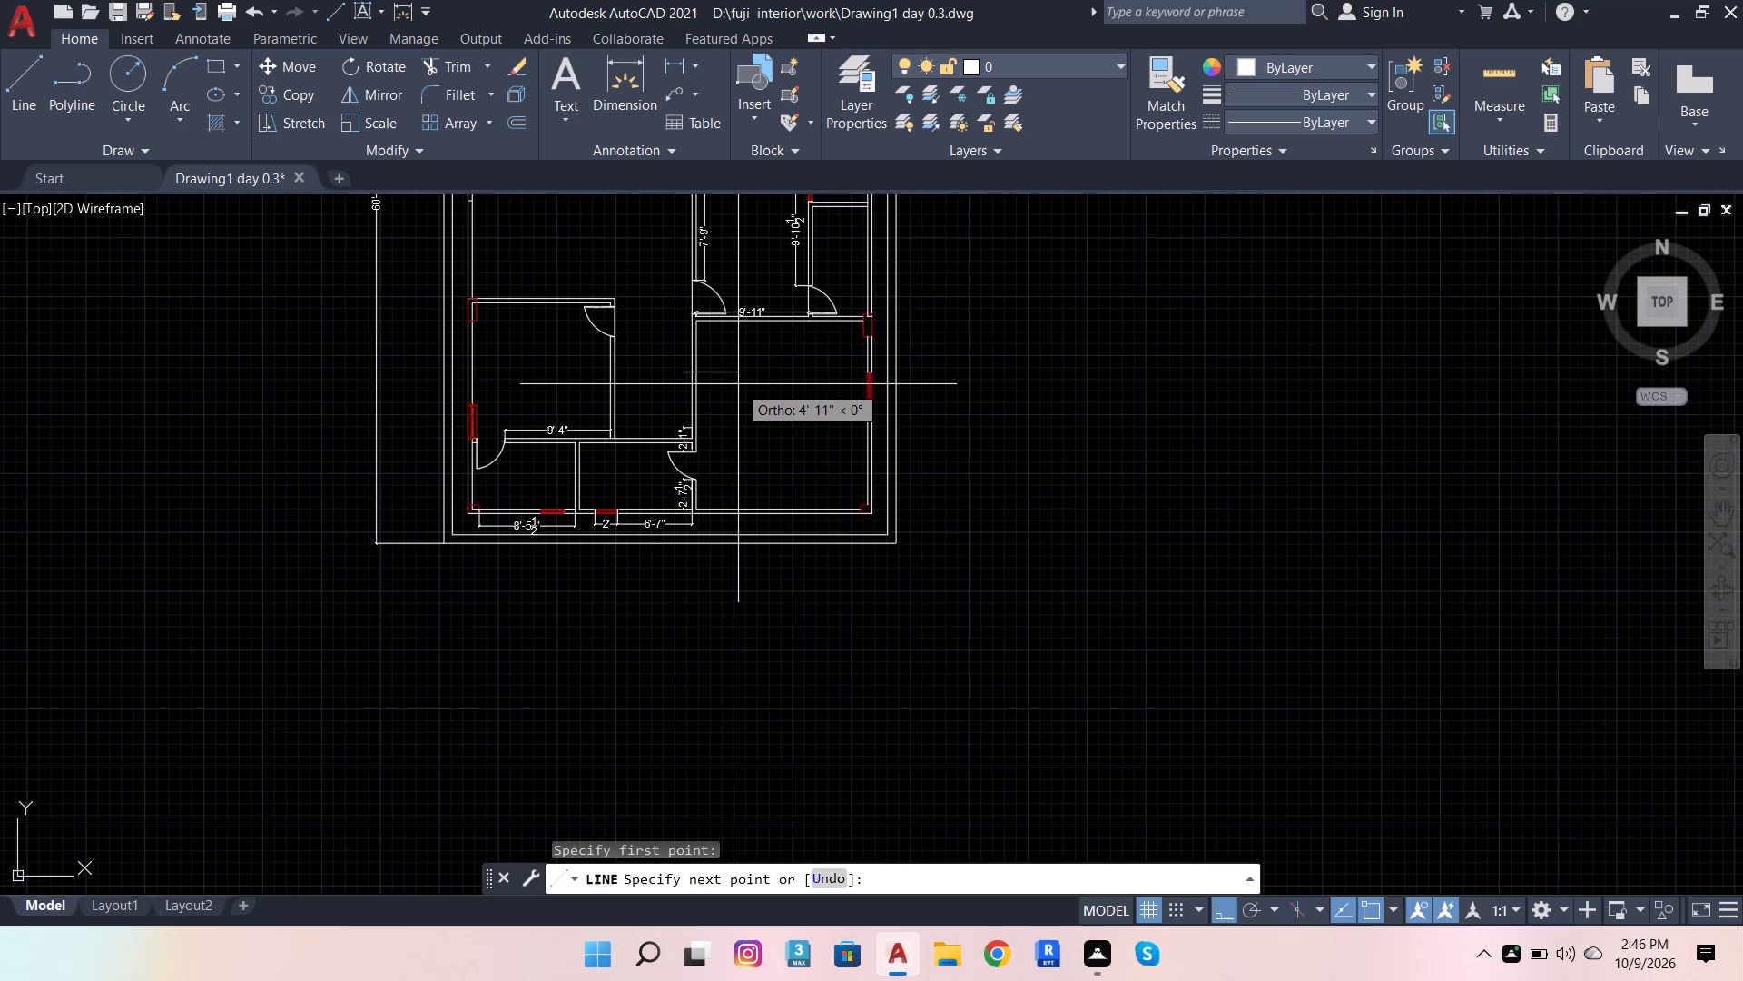
scroll(738, 384, up, 2)
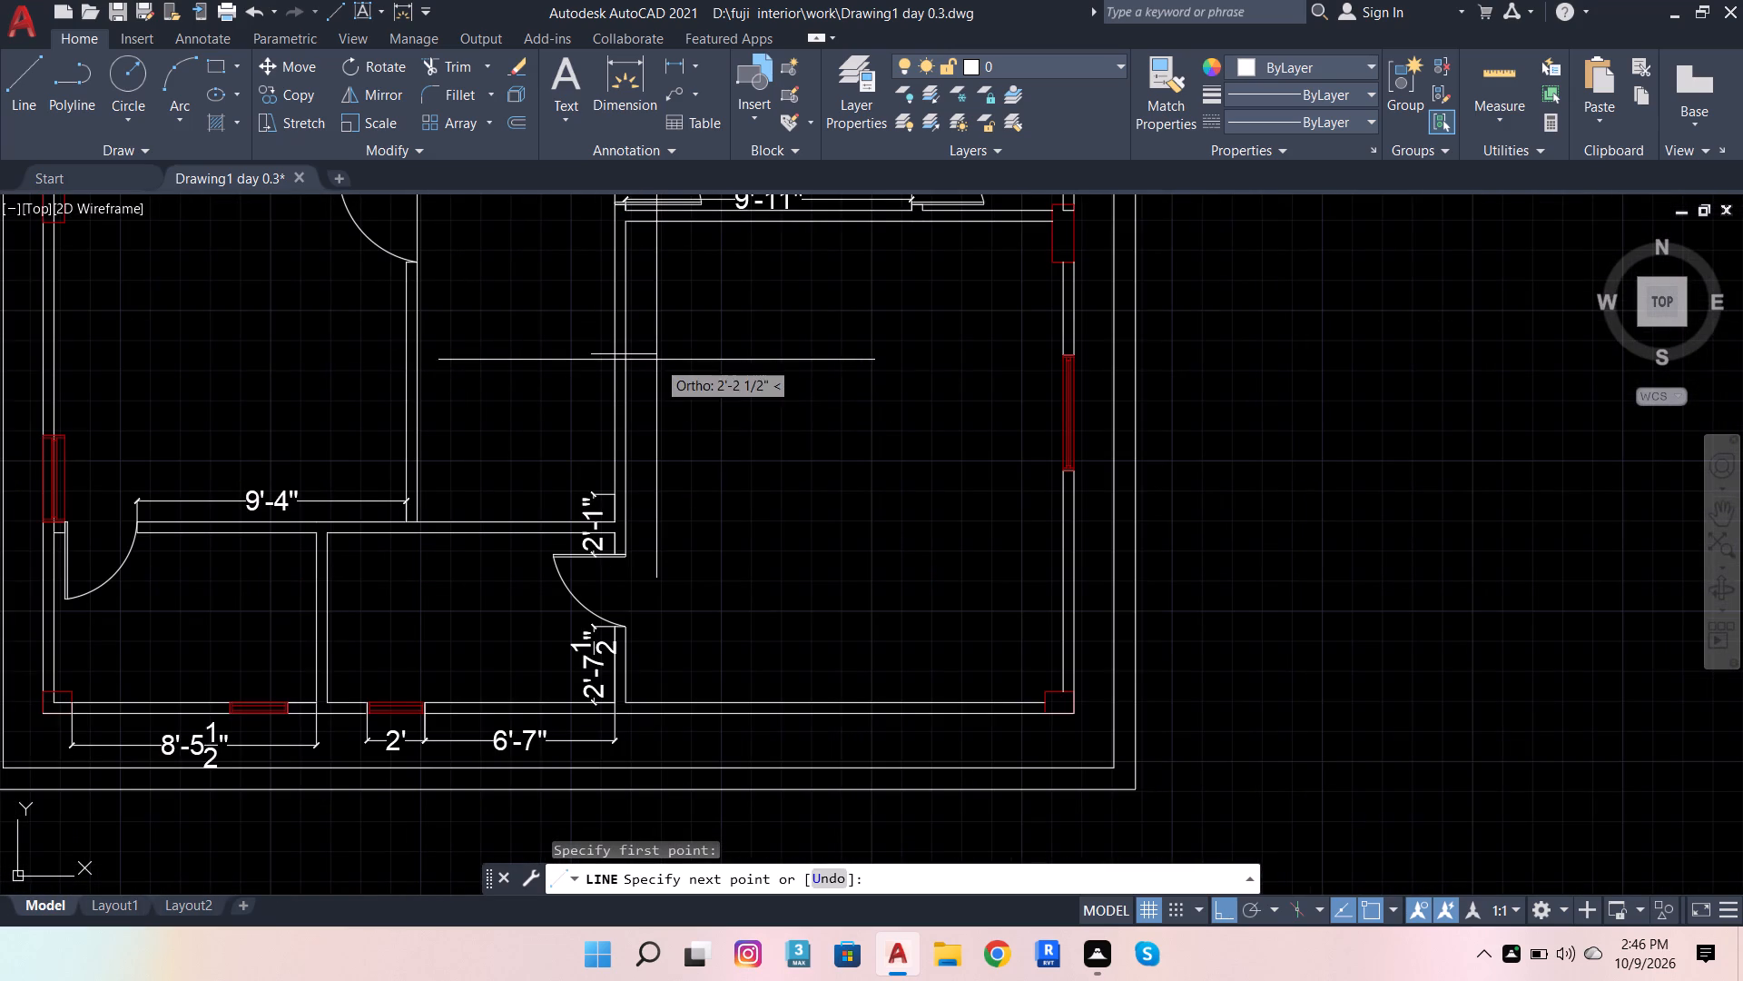
click(656, 360)
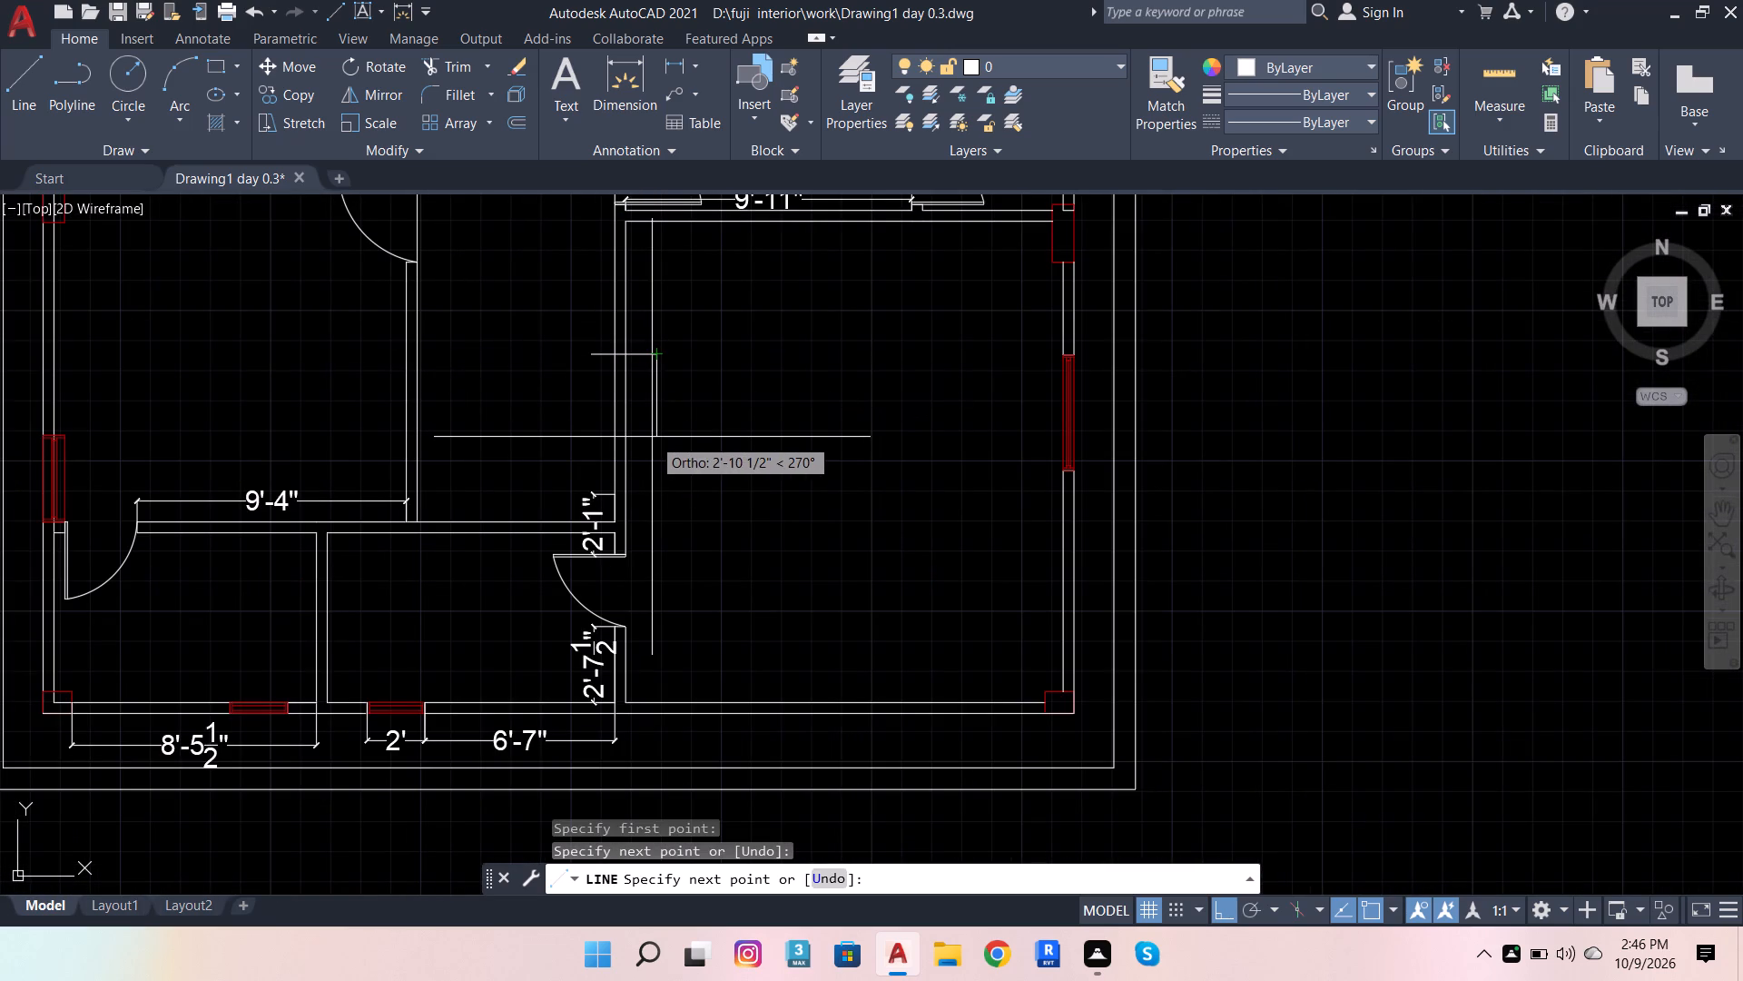
text(2'8)
key(Return)
right_drag(652, 437, 573, 416)
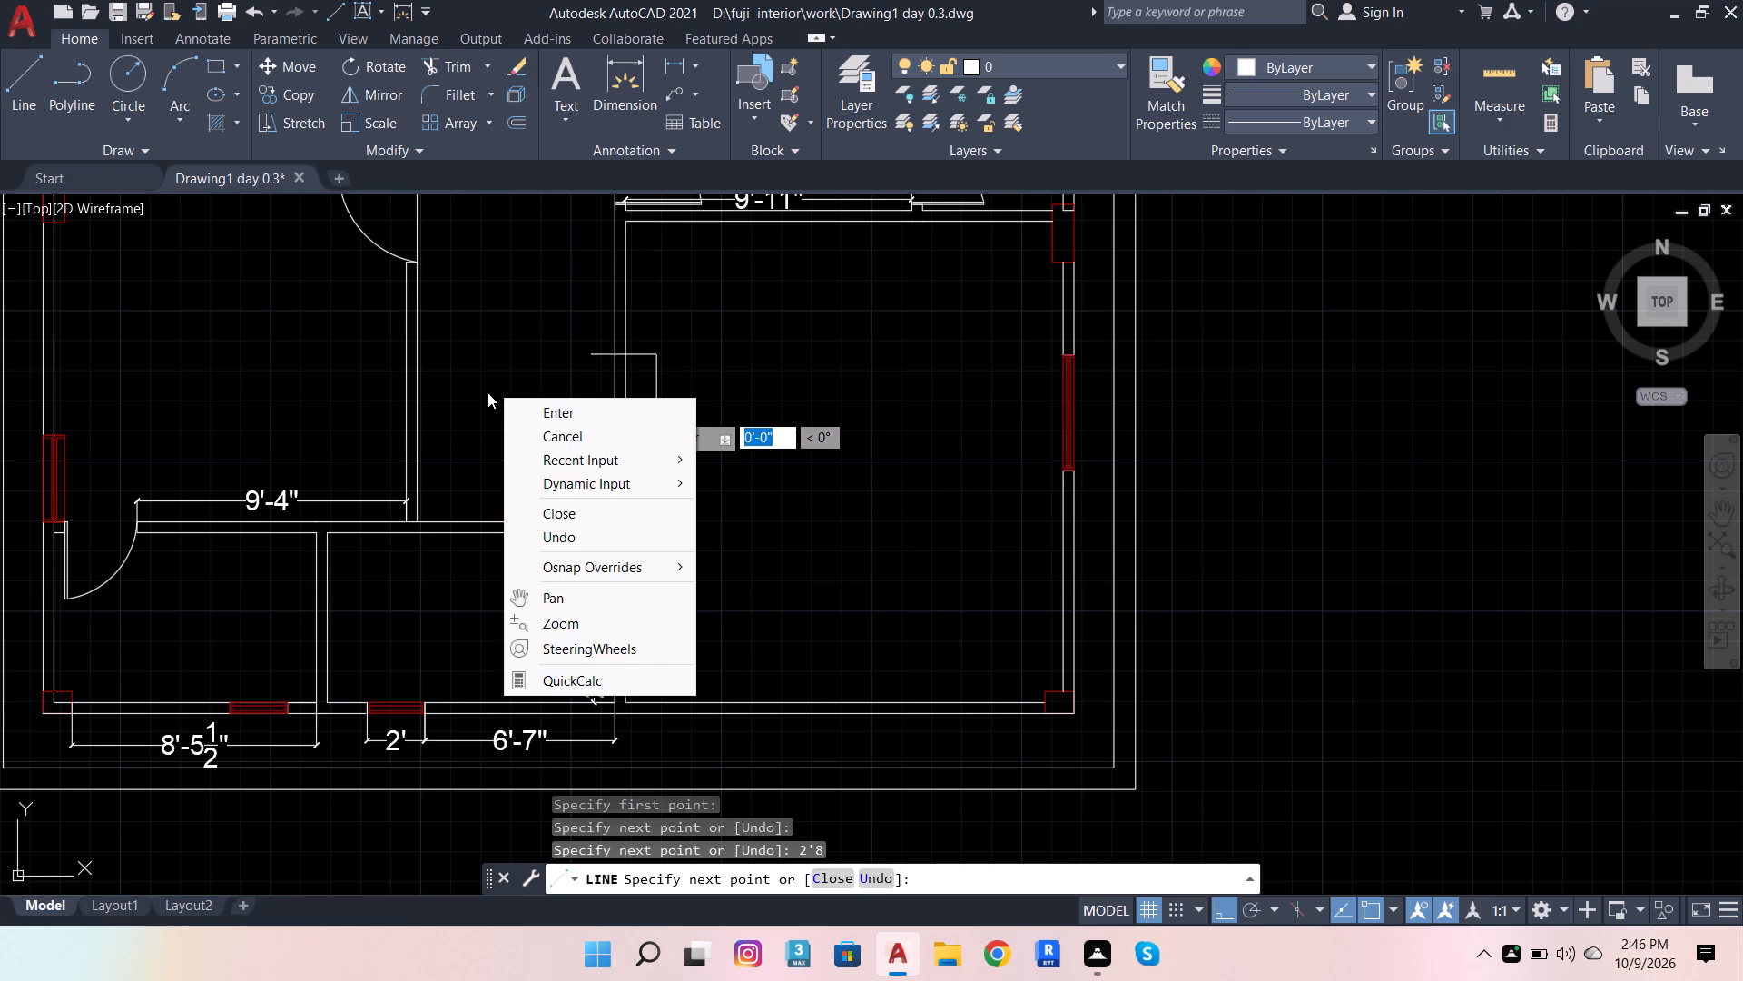
click(544, 397)
click(597, 441)
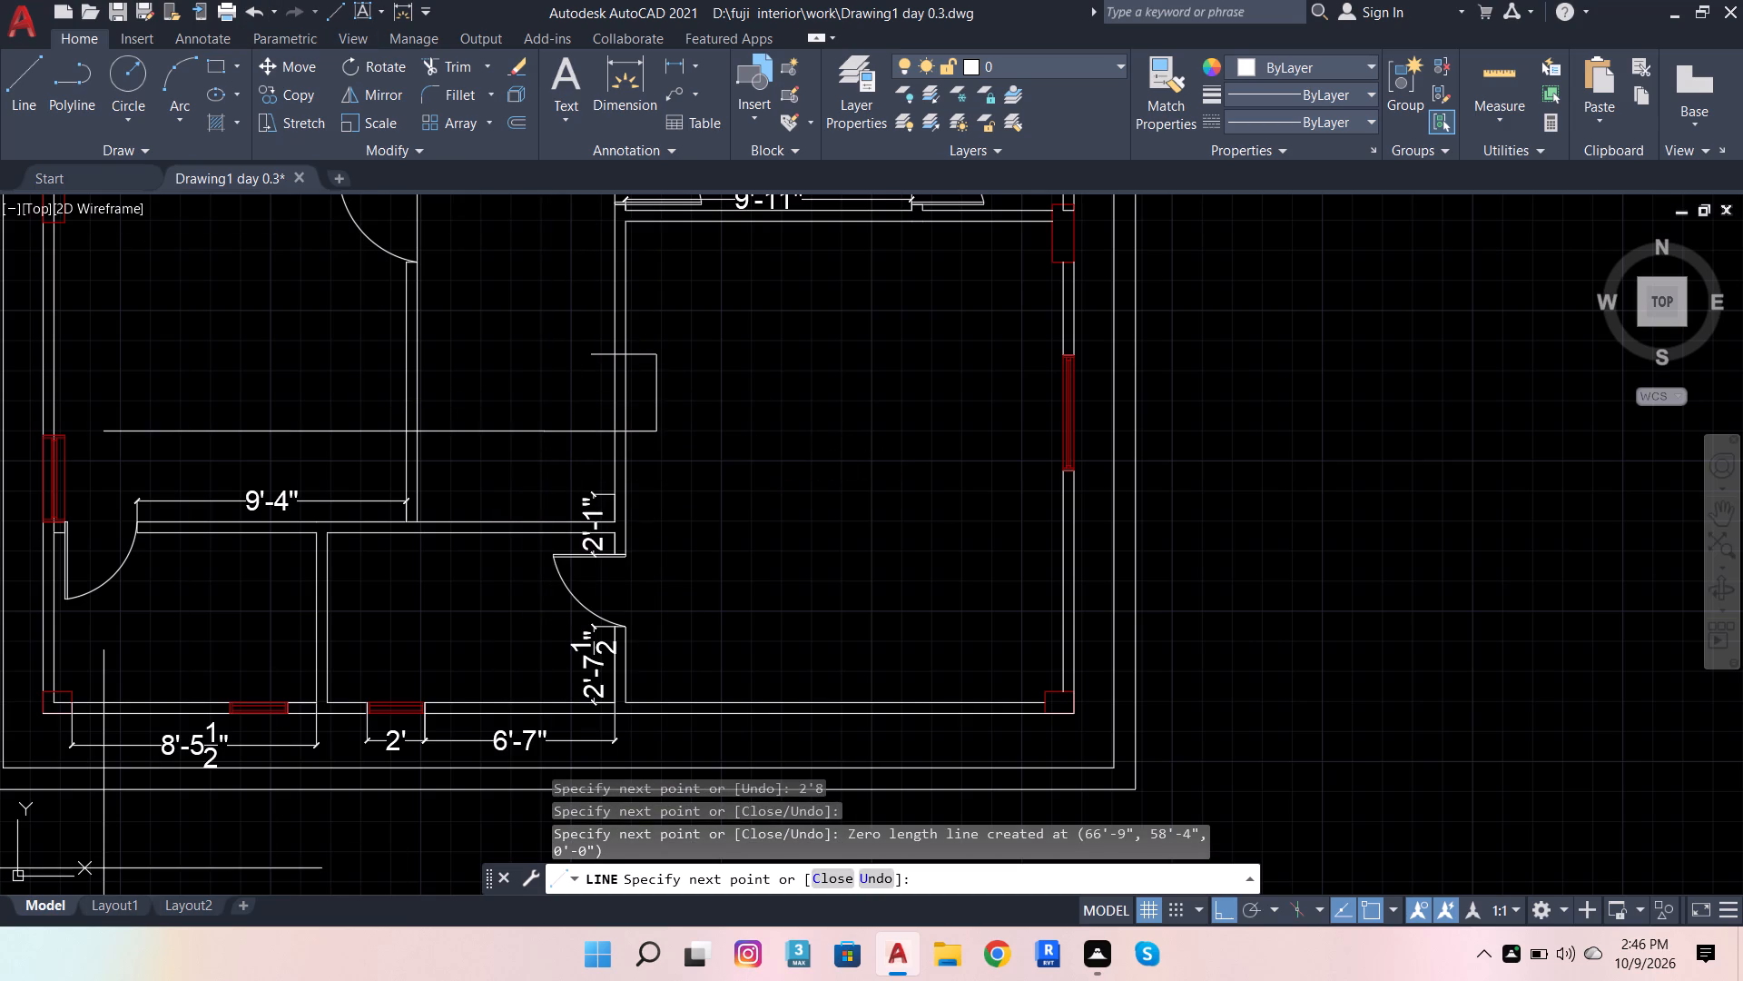
right_drag(438, 157, 478, 180)
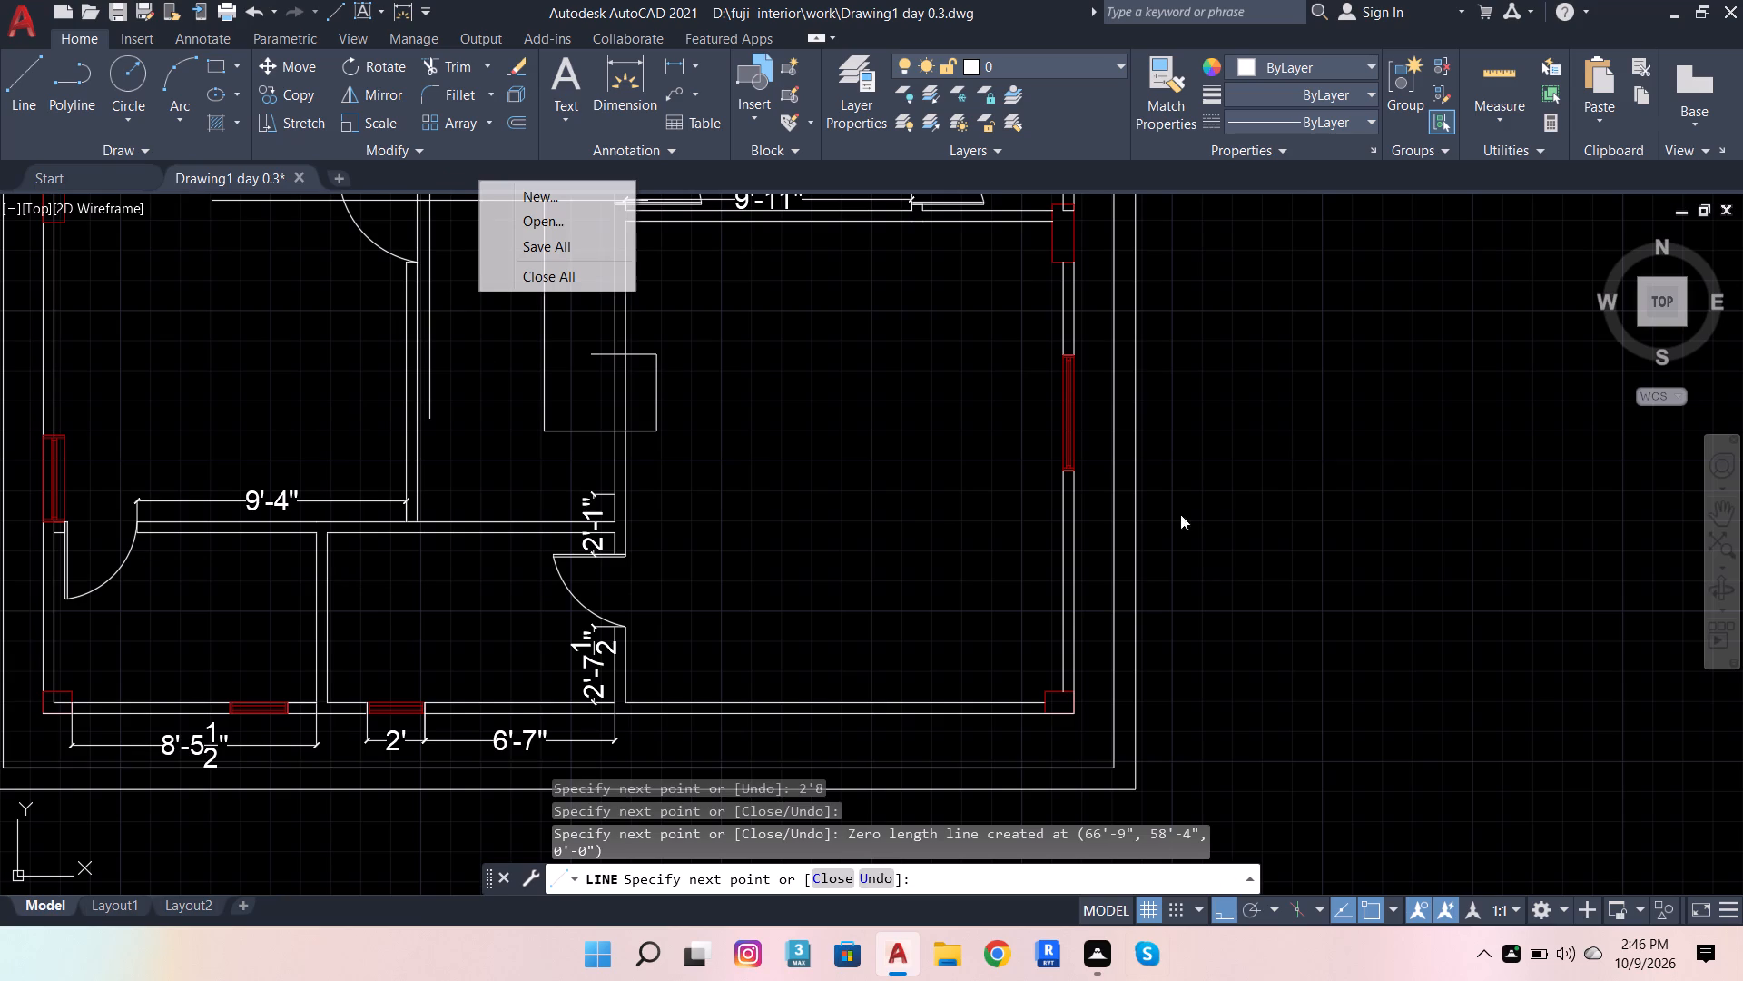
Trim the jamb lines' overhangs, their connecting line and the wall lines between them to open the doorway.
click(471, 68)
scroll(665, 409, up, 2)
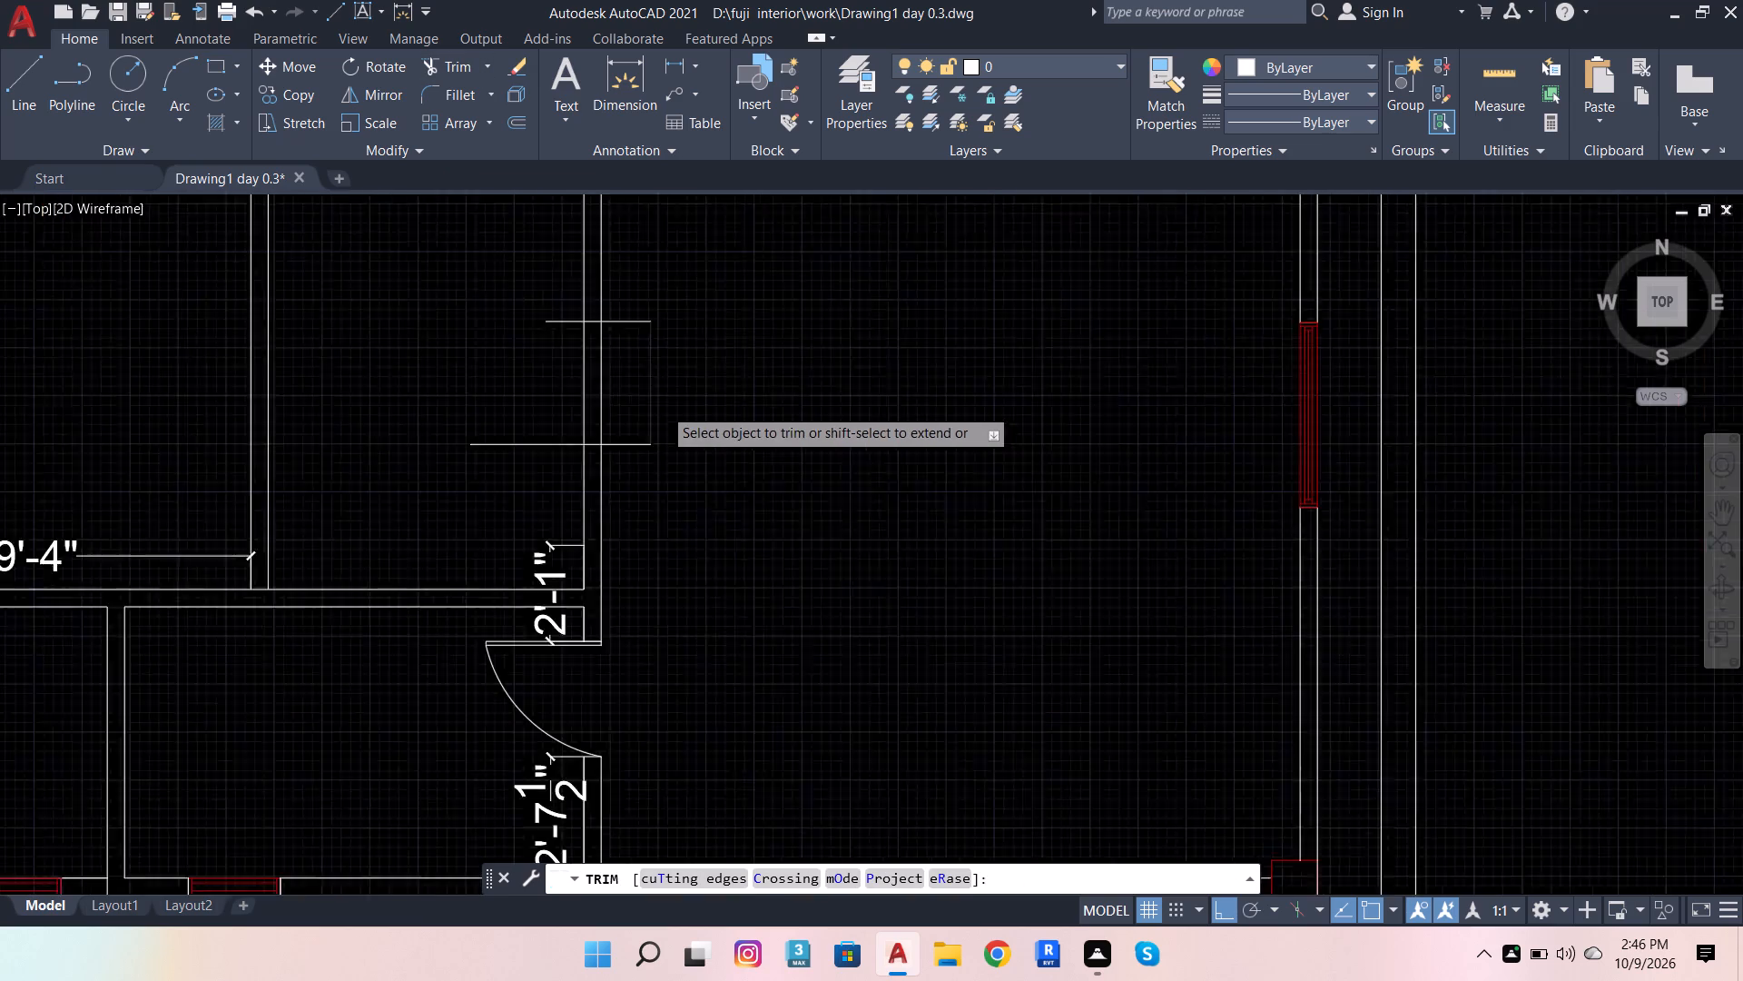
scroll(663, 407, up, 1)
click(632, 357)
scroll(652, 409, down, 3)
drag(655, 389, 534, 403)
click(635, 358)
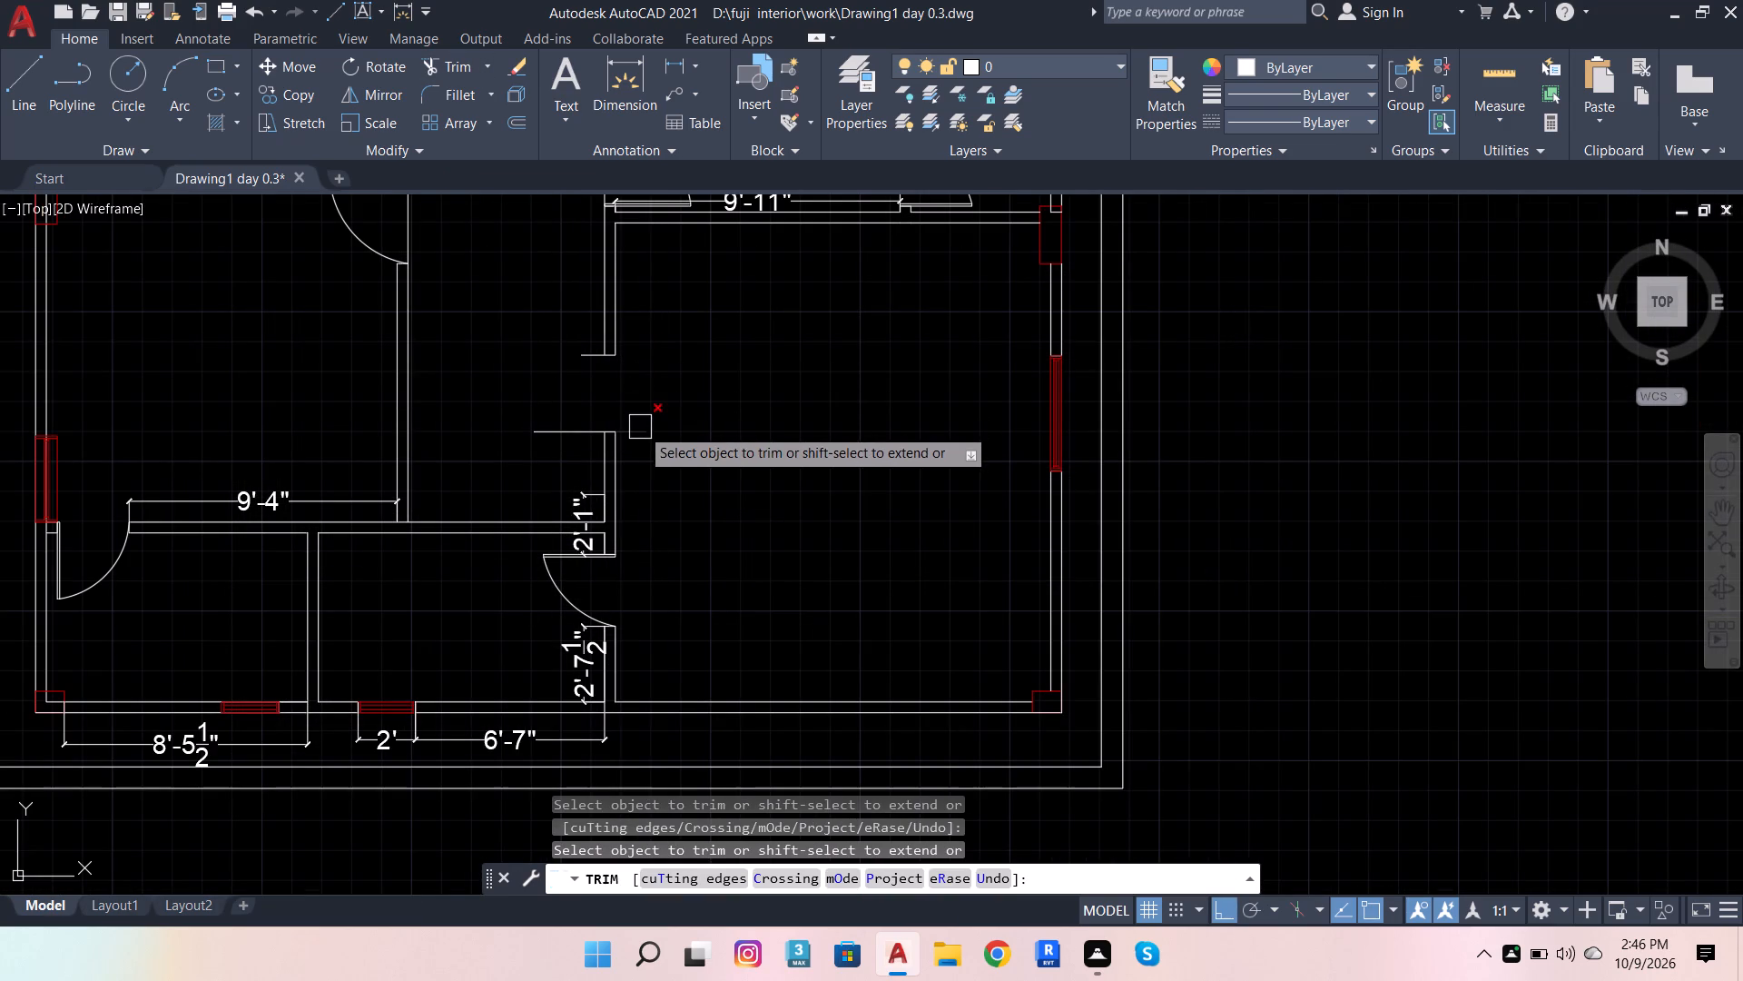
click(621, 403)
click(649, 447)
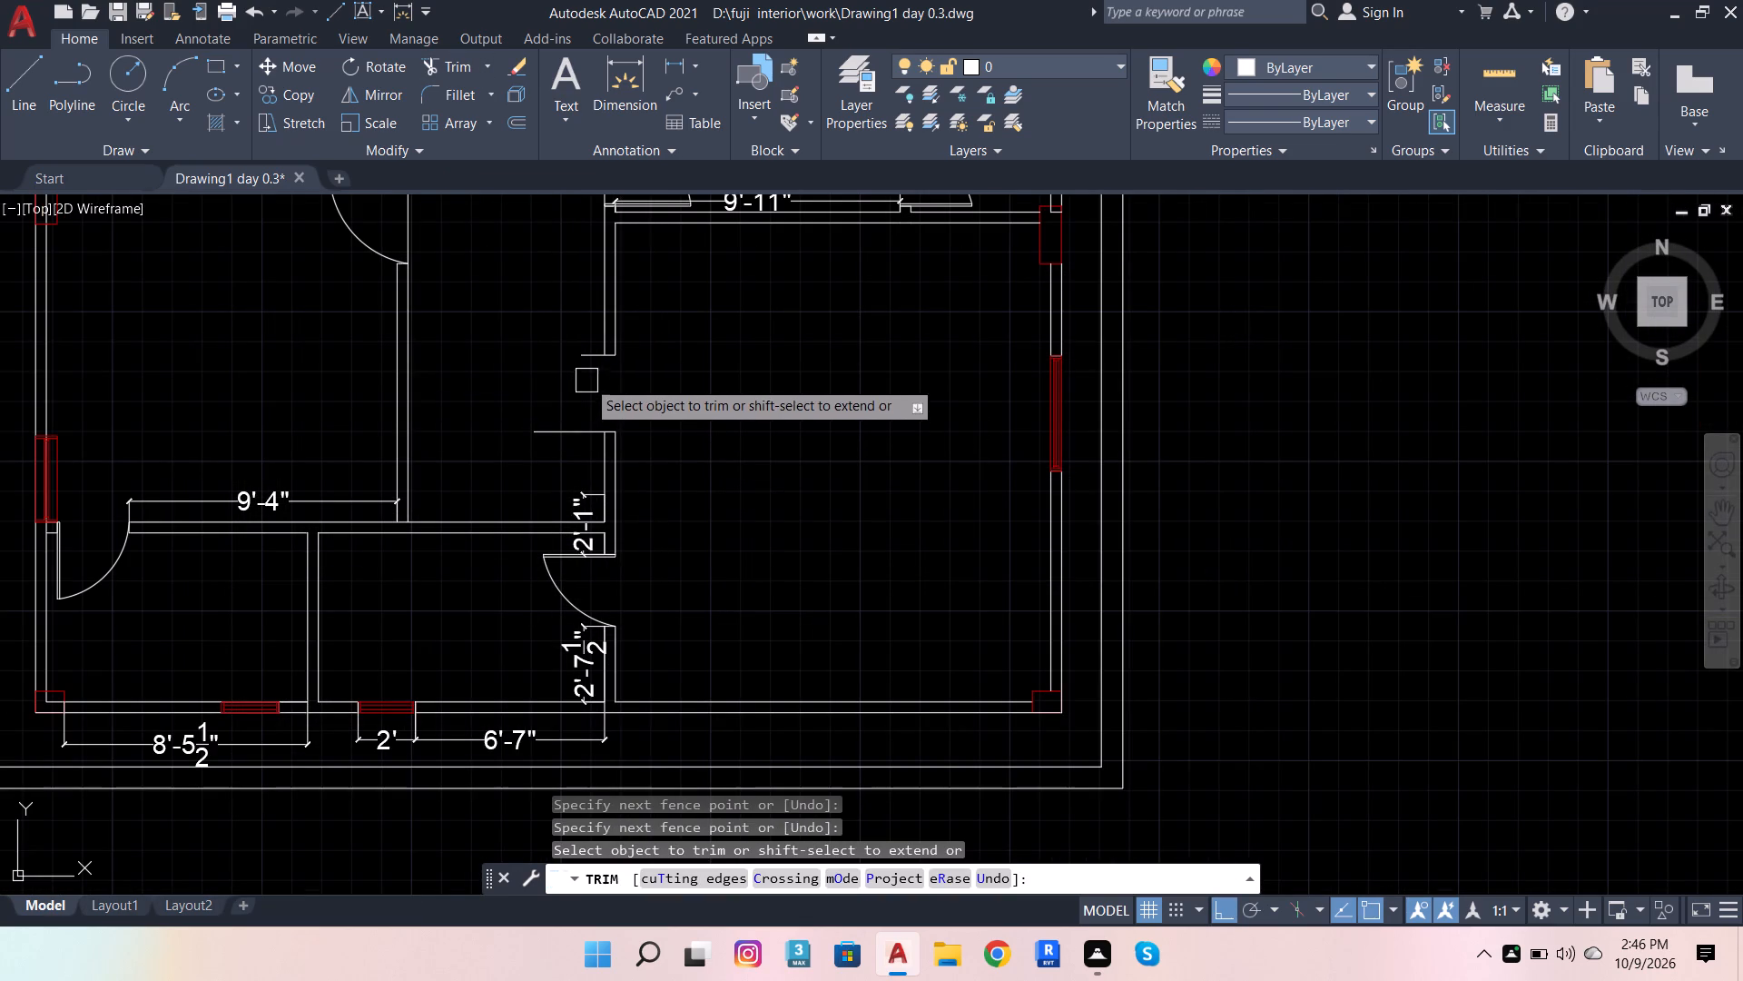
click(582, 365)
click(591, 431)
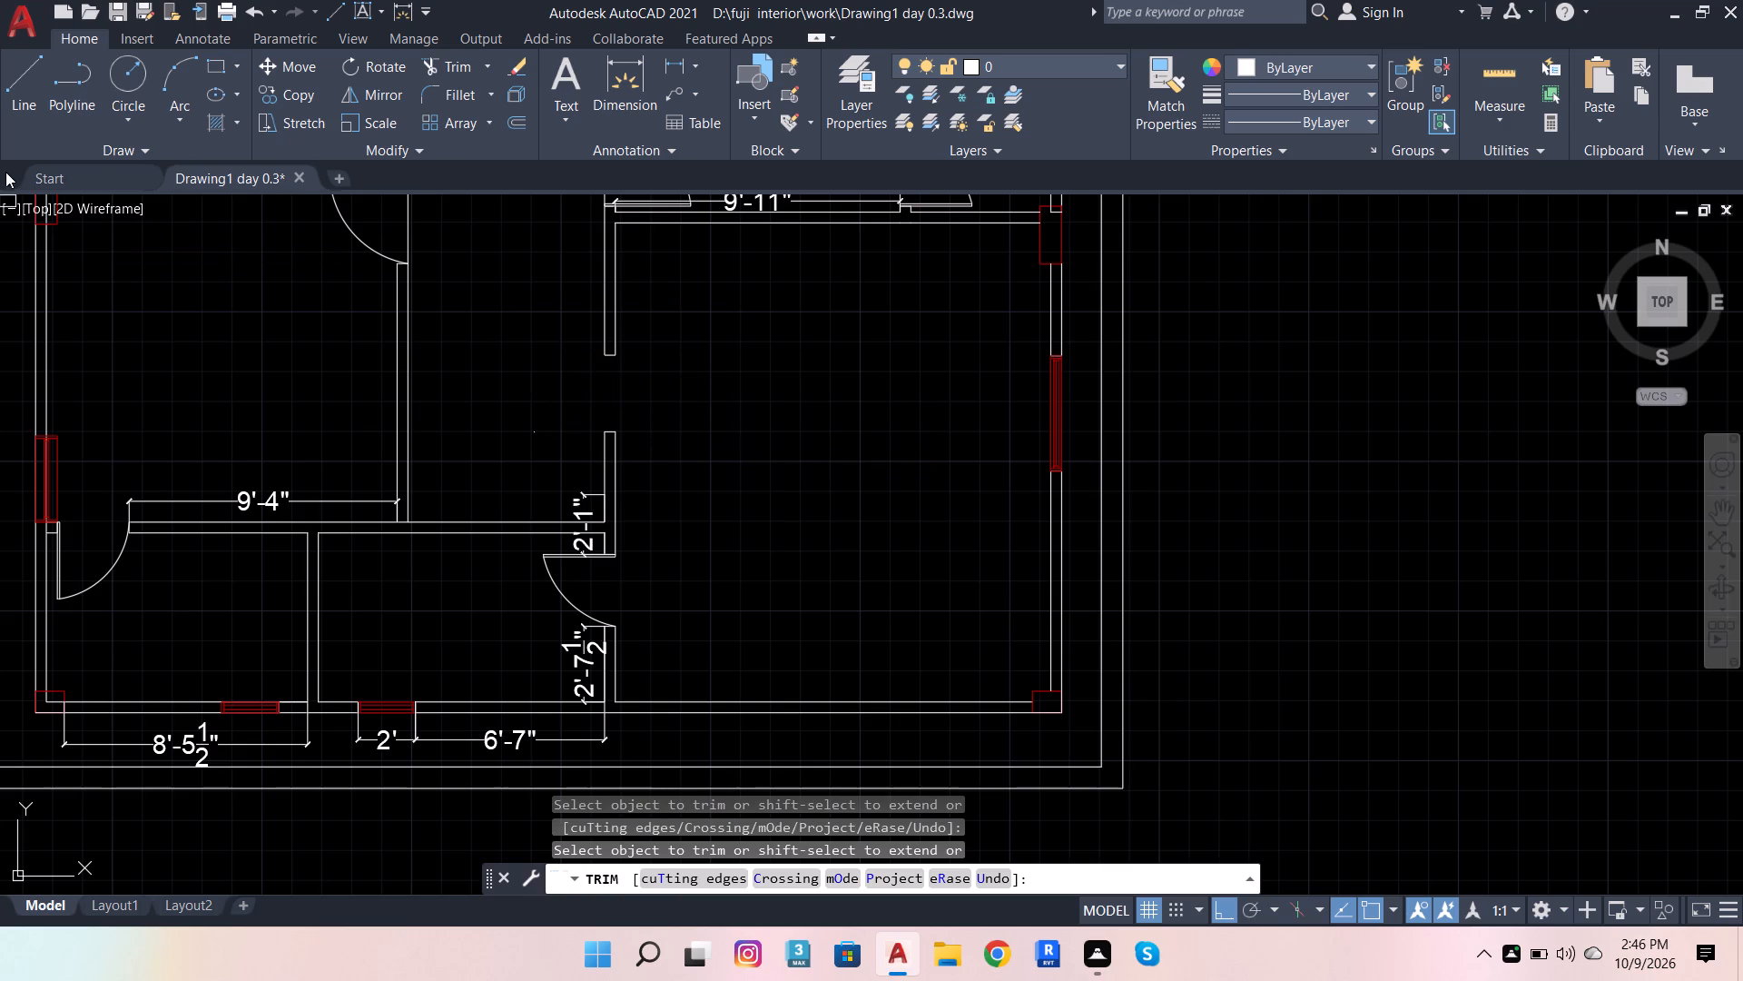
Draw a door leaf 2'8" long and 1" thick running east from the north jamb's west corner, continuing the line to the south jamb's west corner.
click(14, 97)
scroll(688, 319, up, 2)
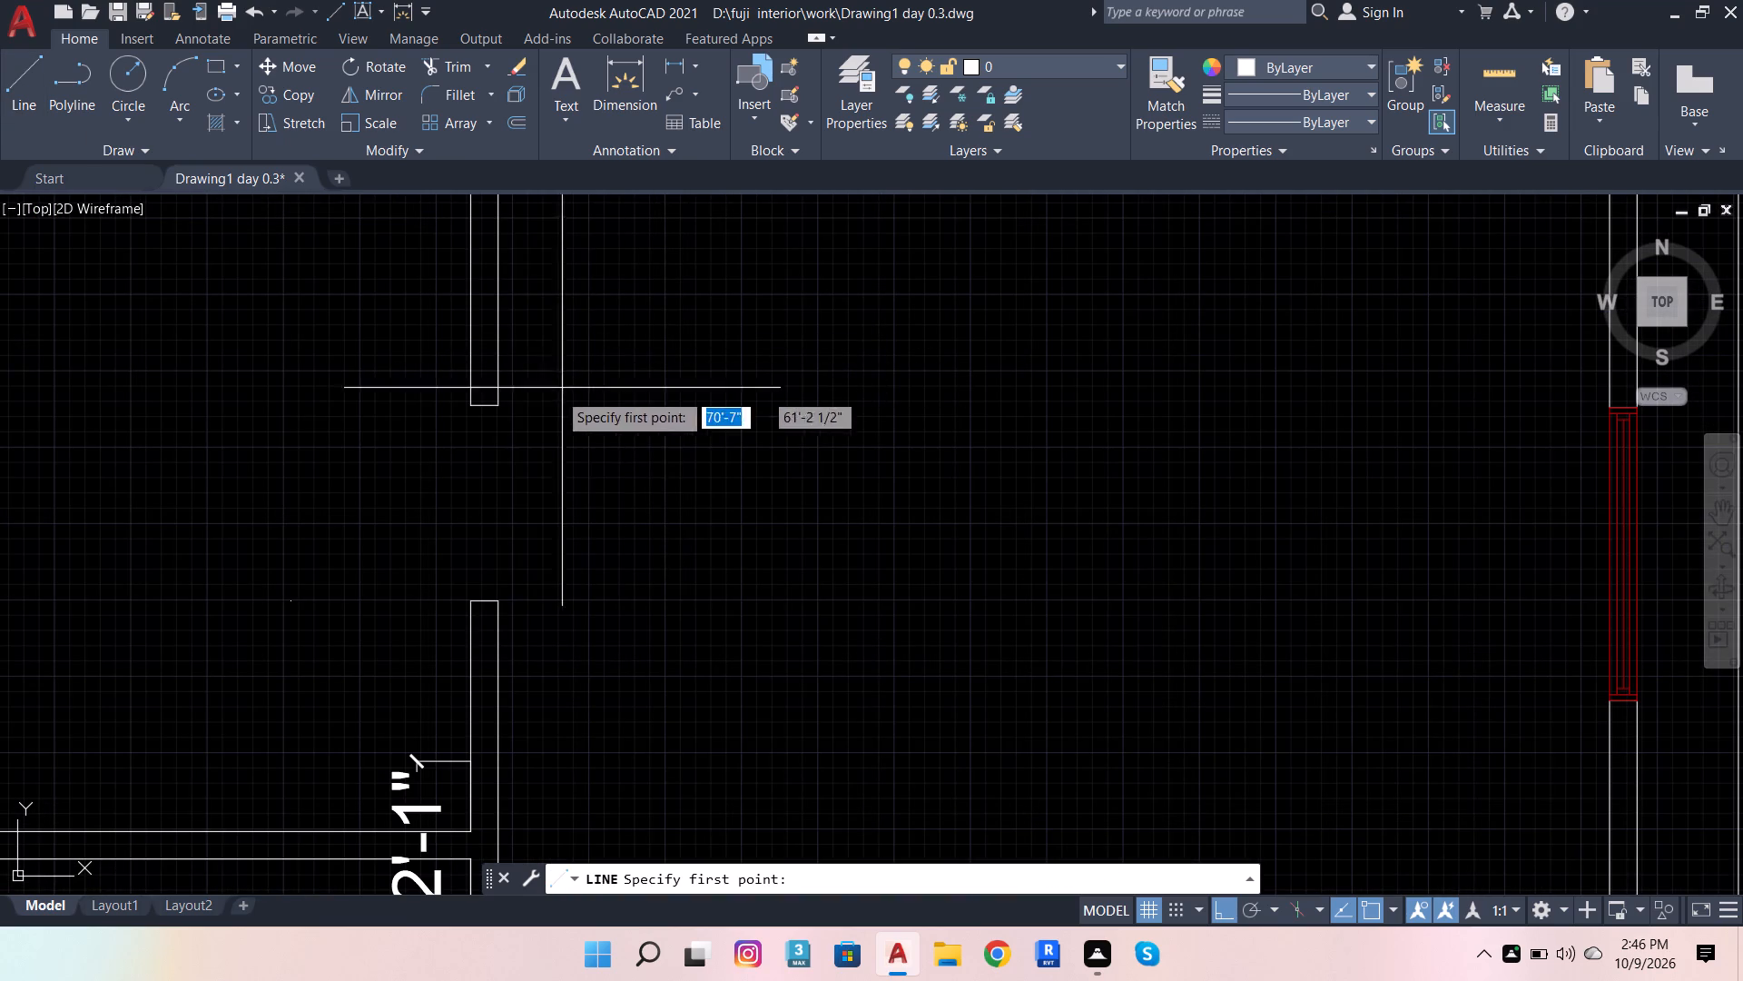
click(472, 398)
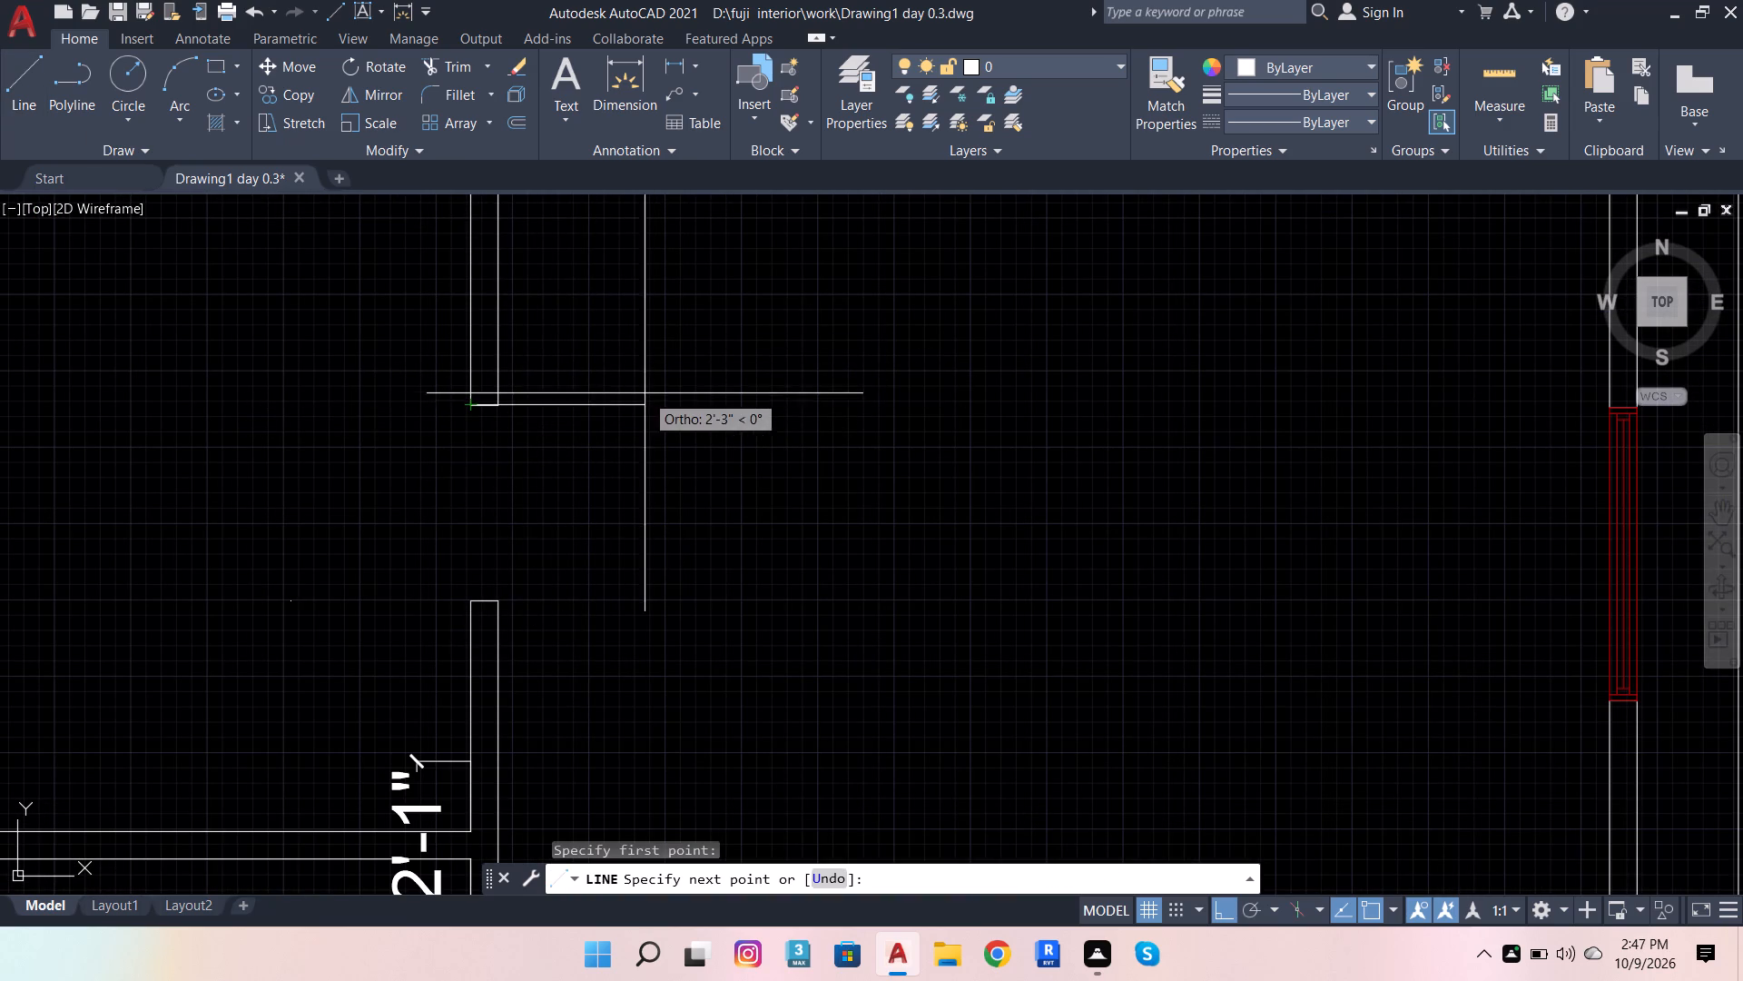
text(2'8)
key(Return)
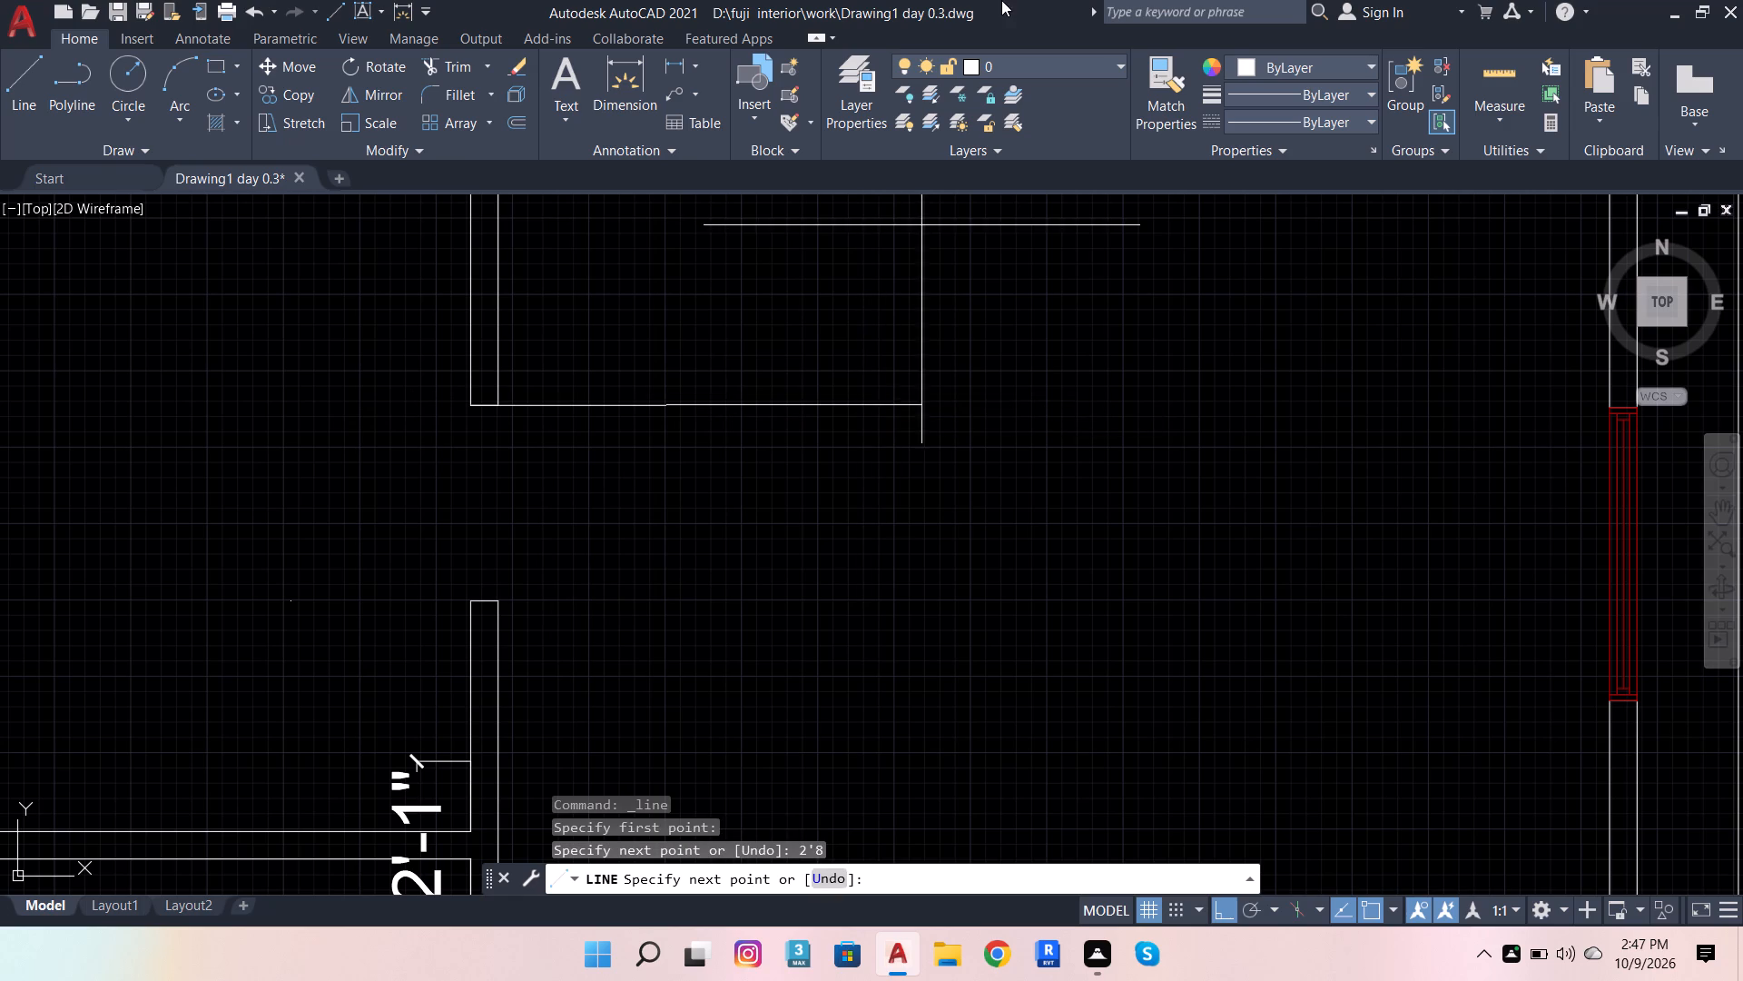
key(1)
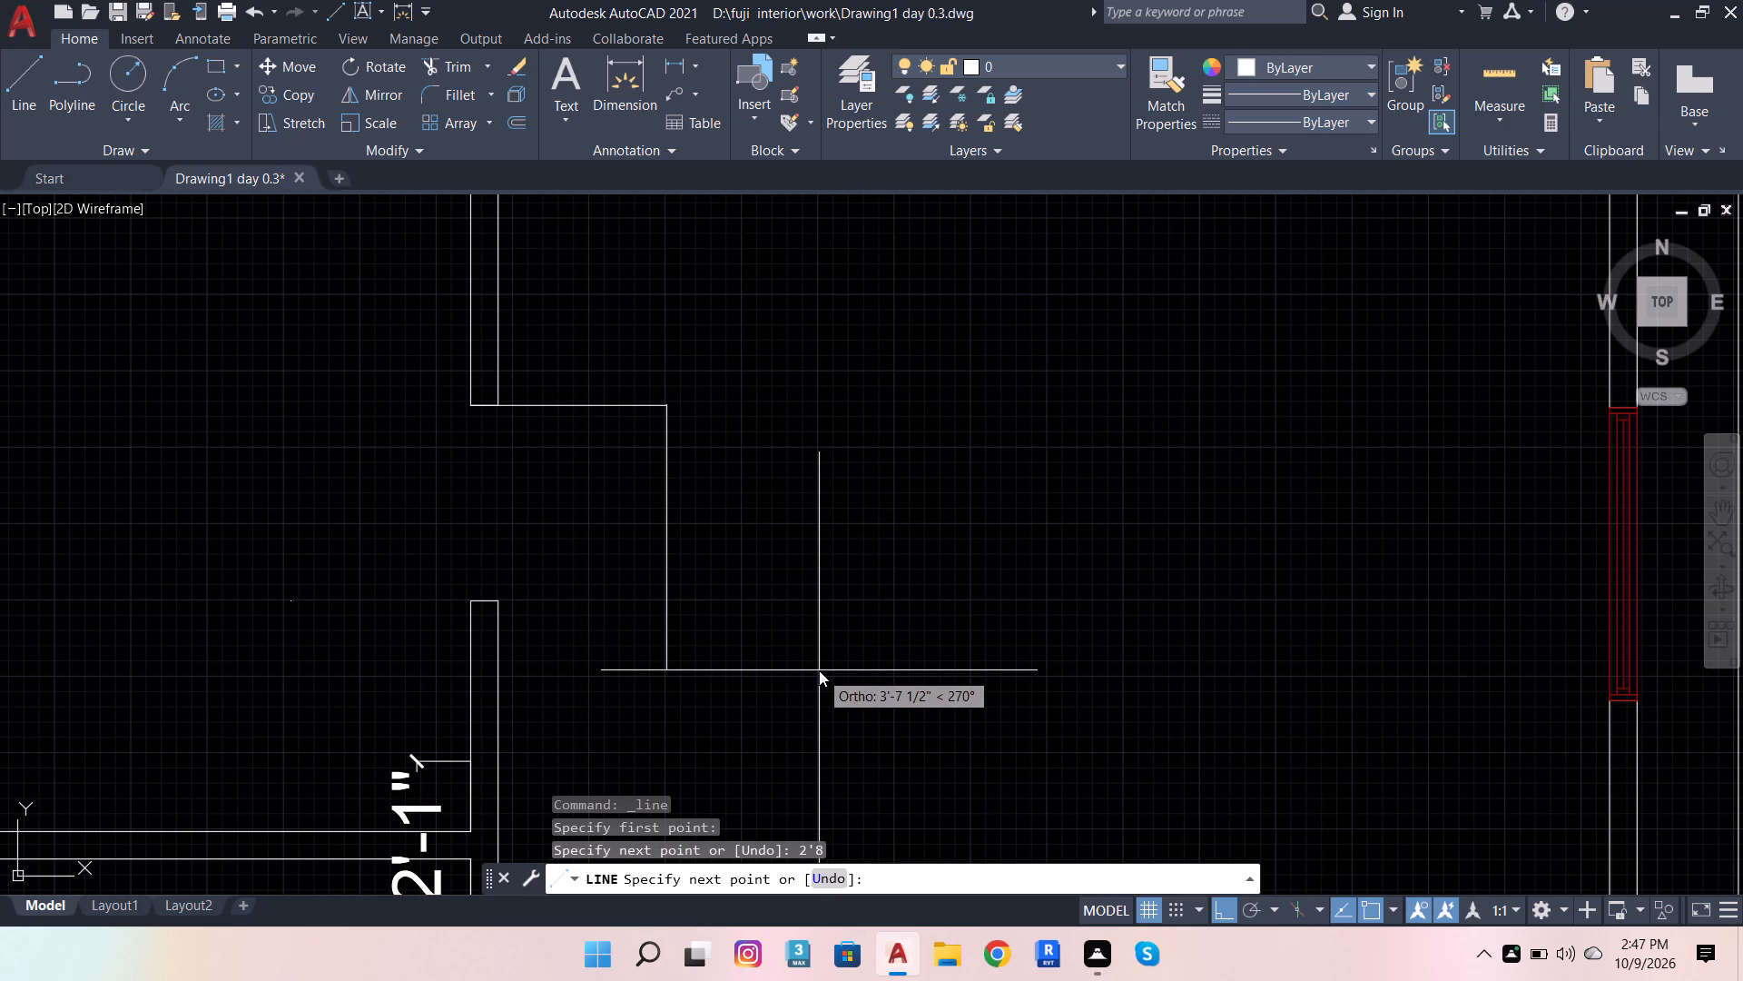
key(Return)
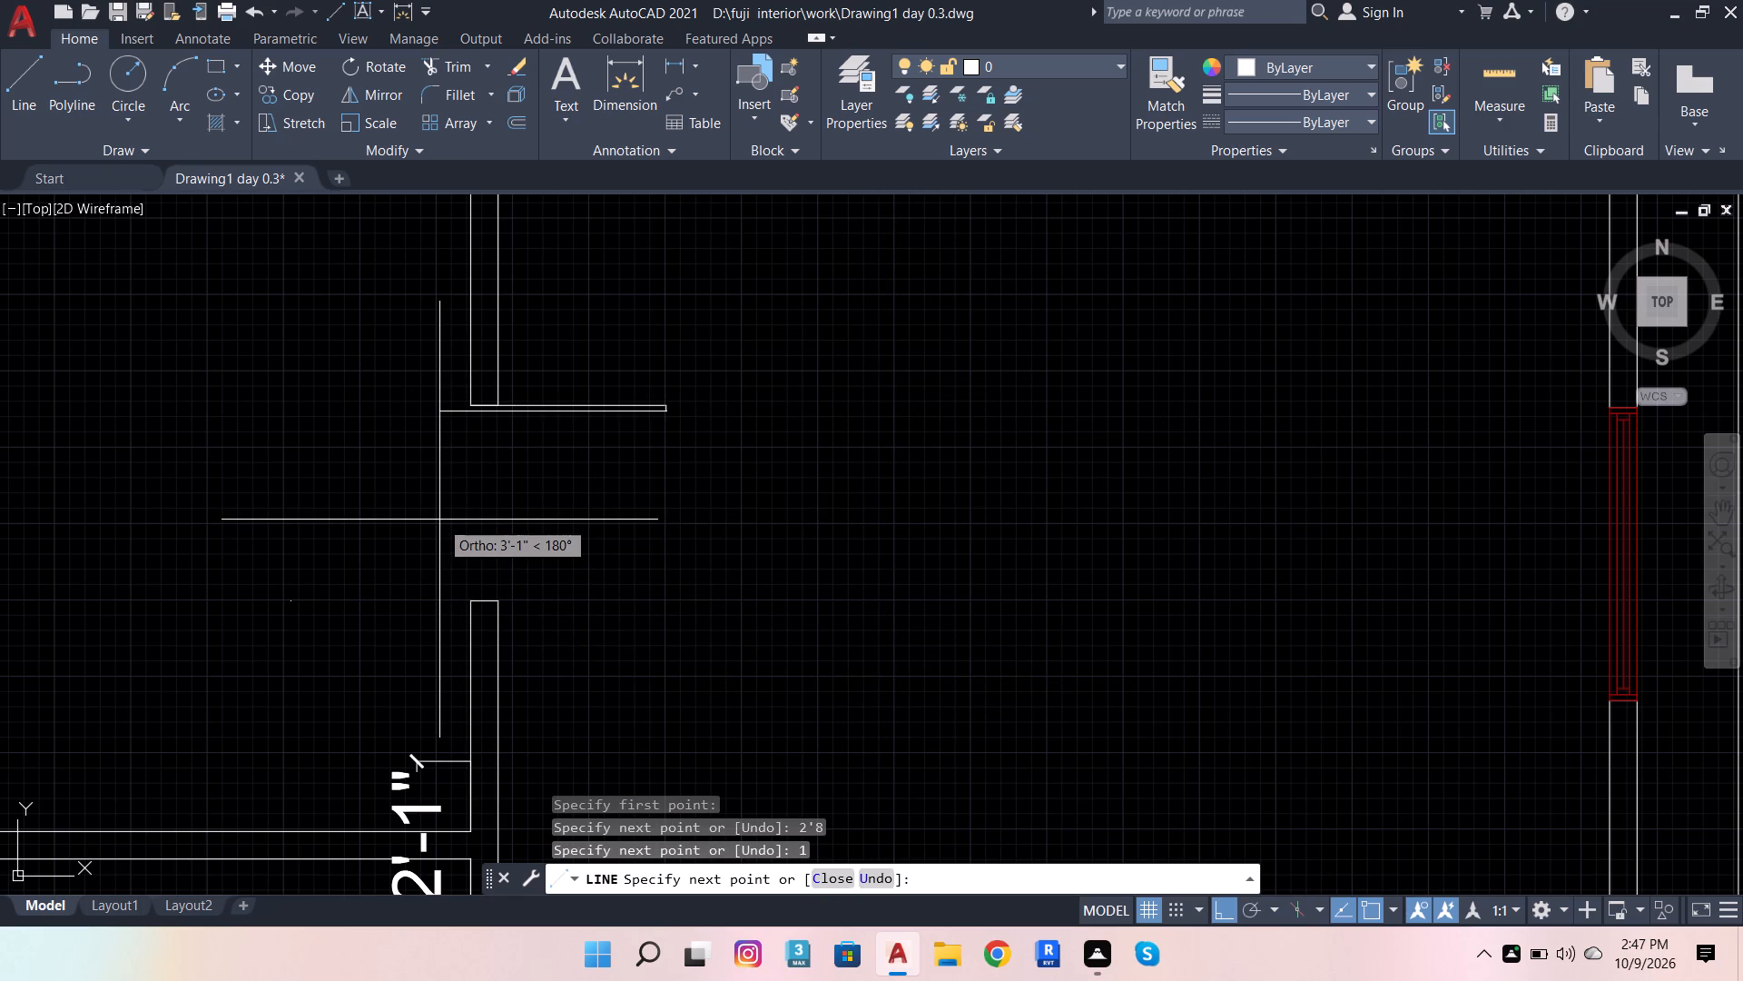
text(2'8)
key(Return)
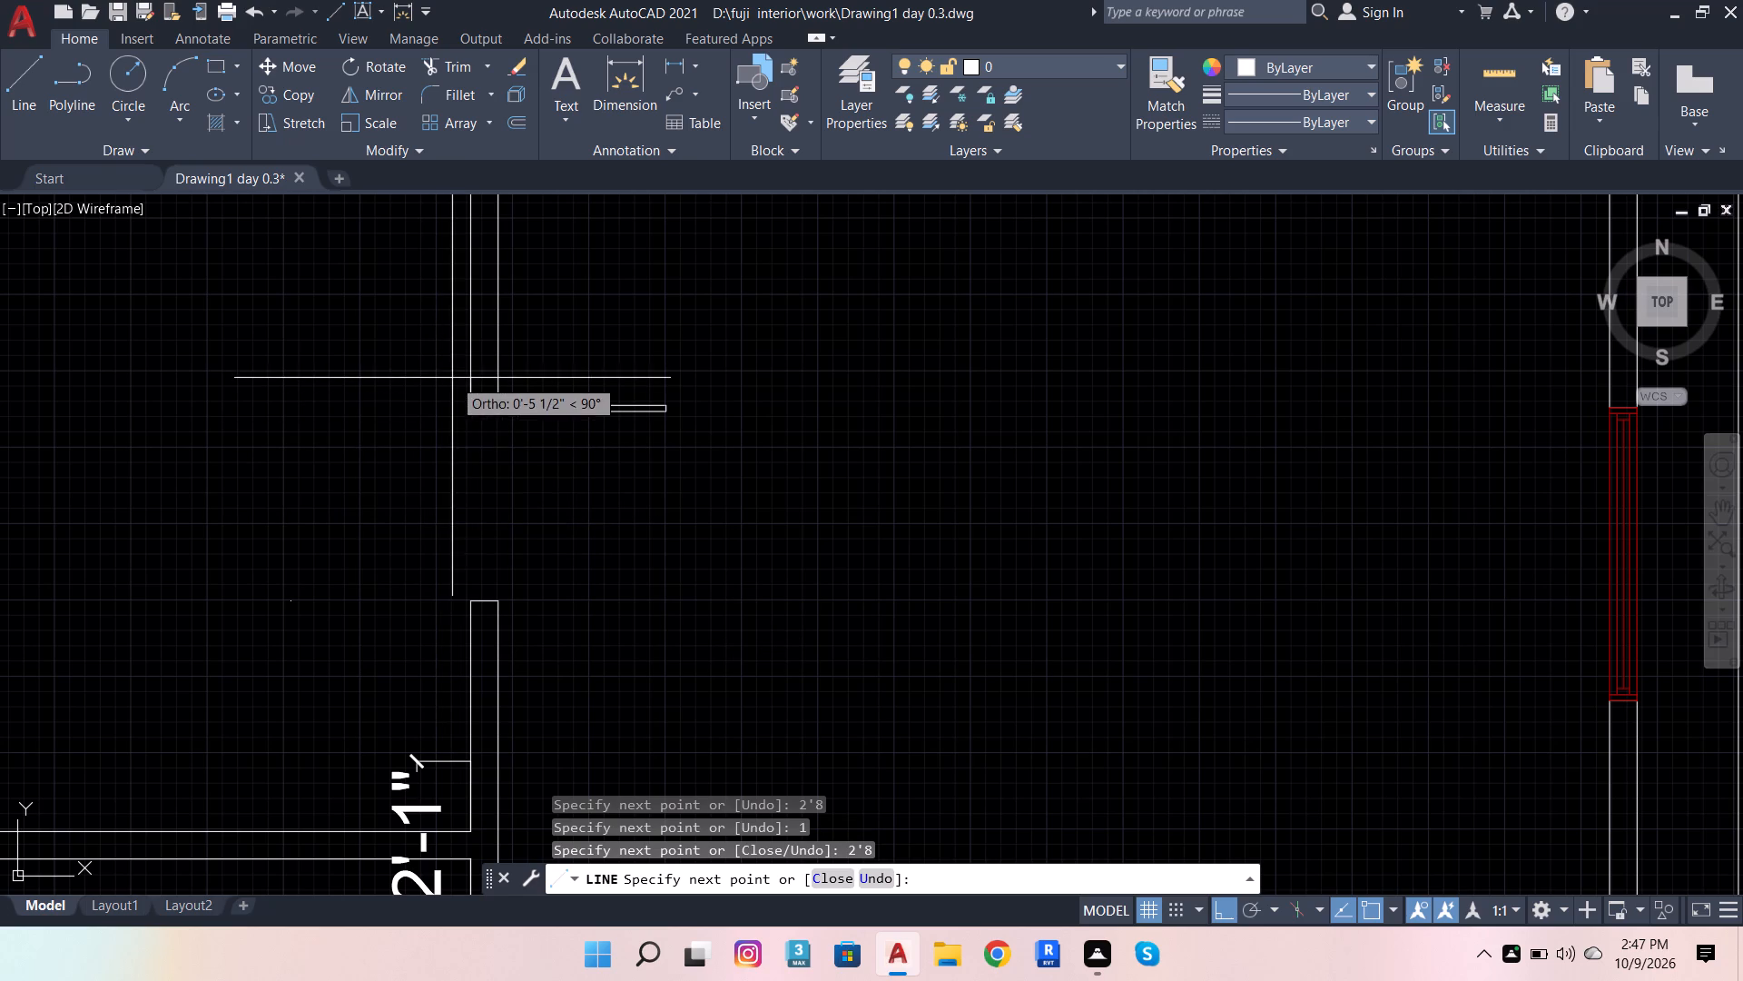
scroll(468, 406, up, 3)
click(468, 407)
scroll(509, 570, down, 2)
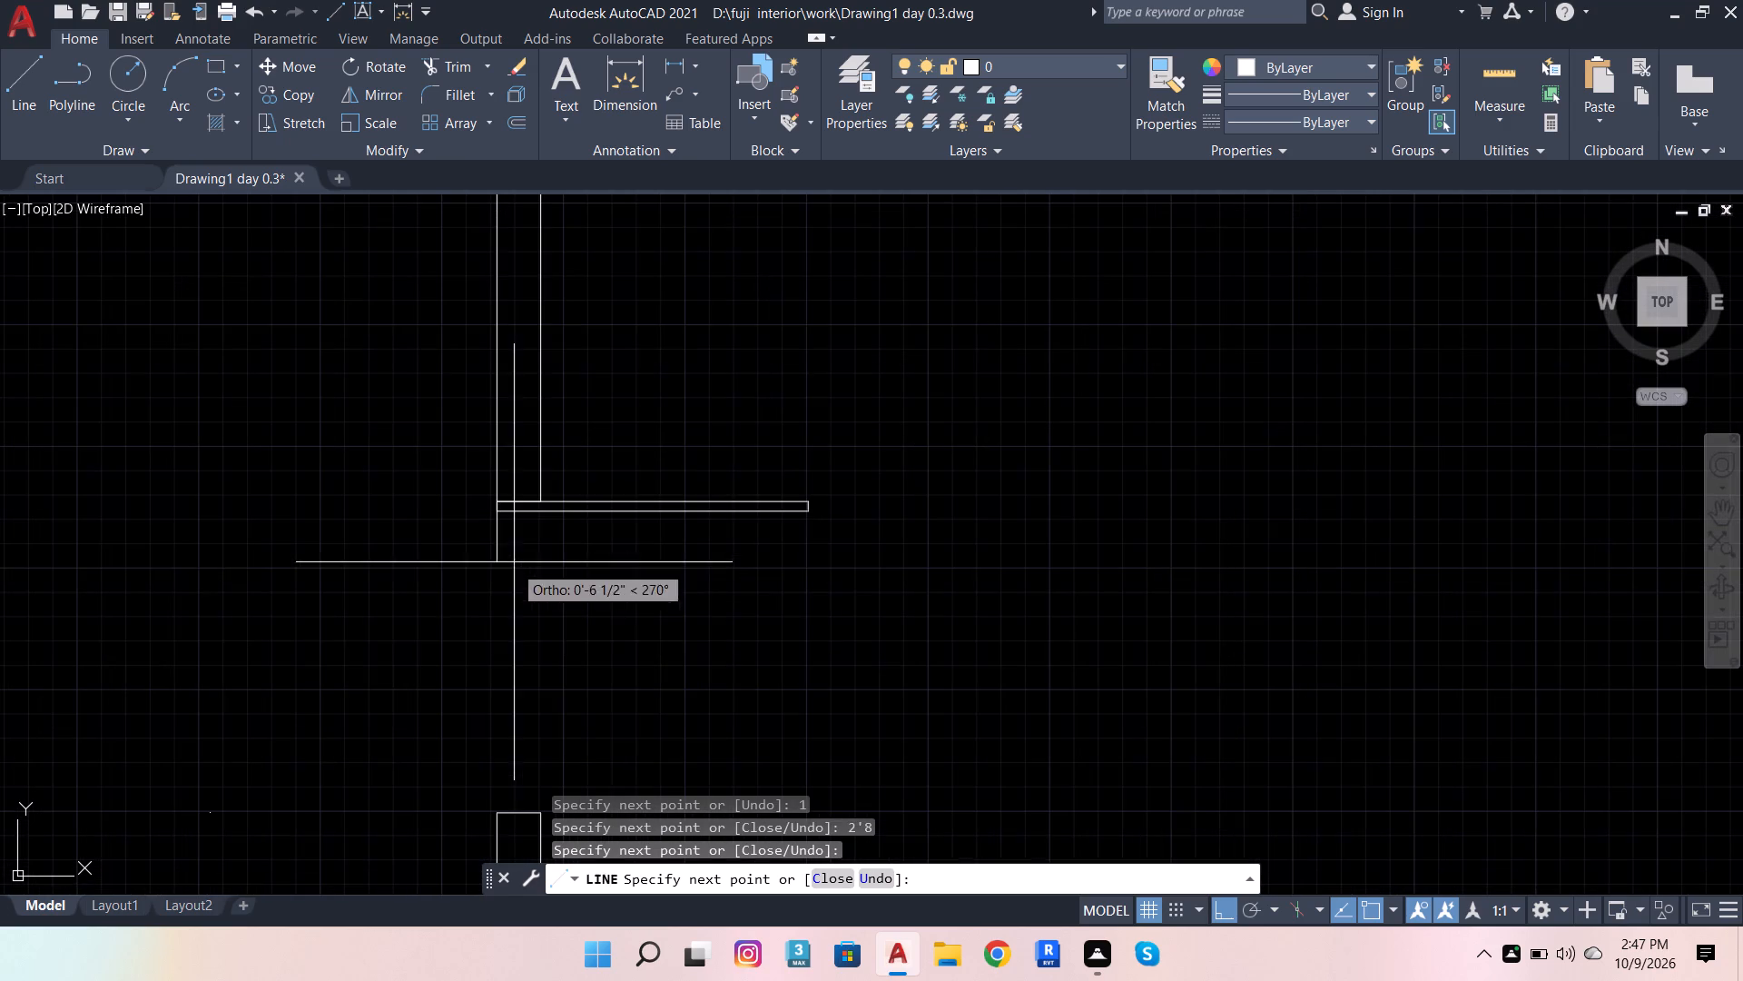
click(497, 816)
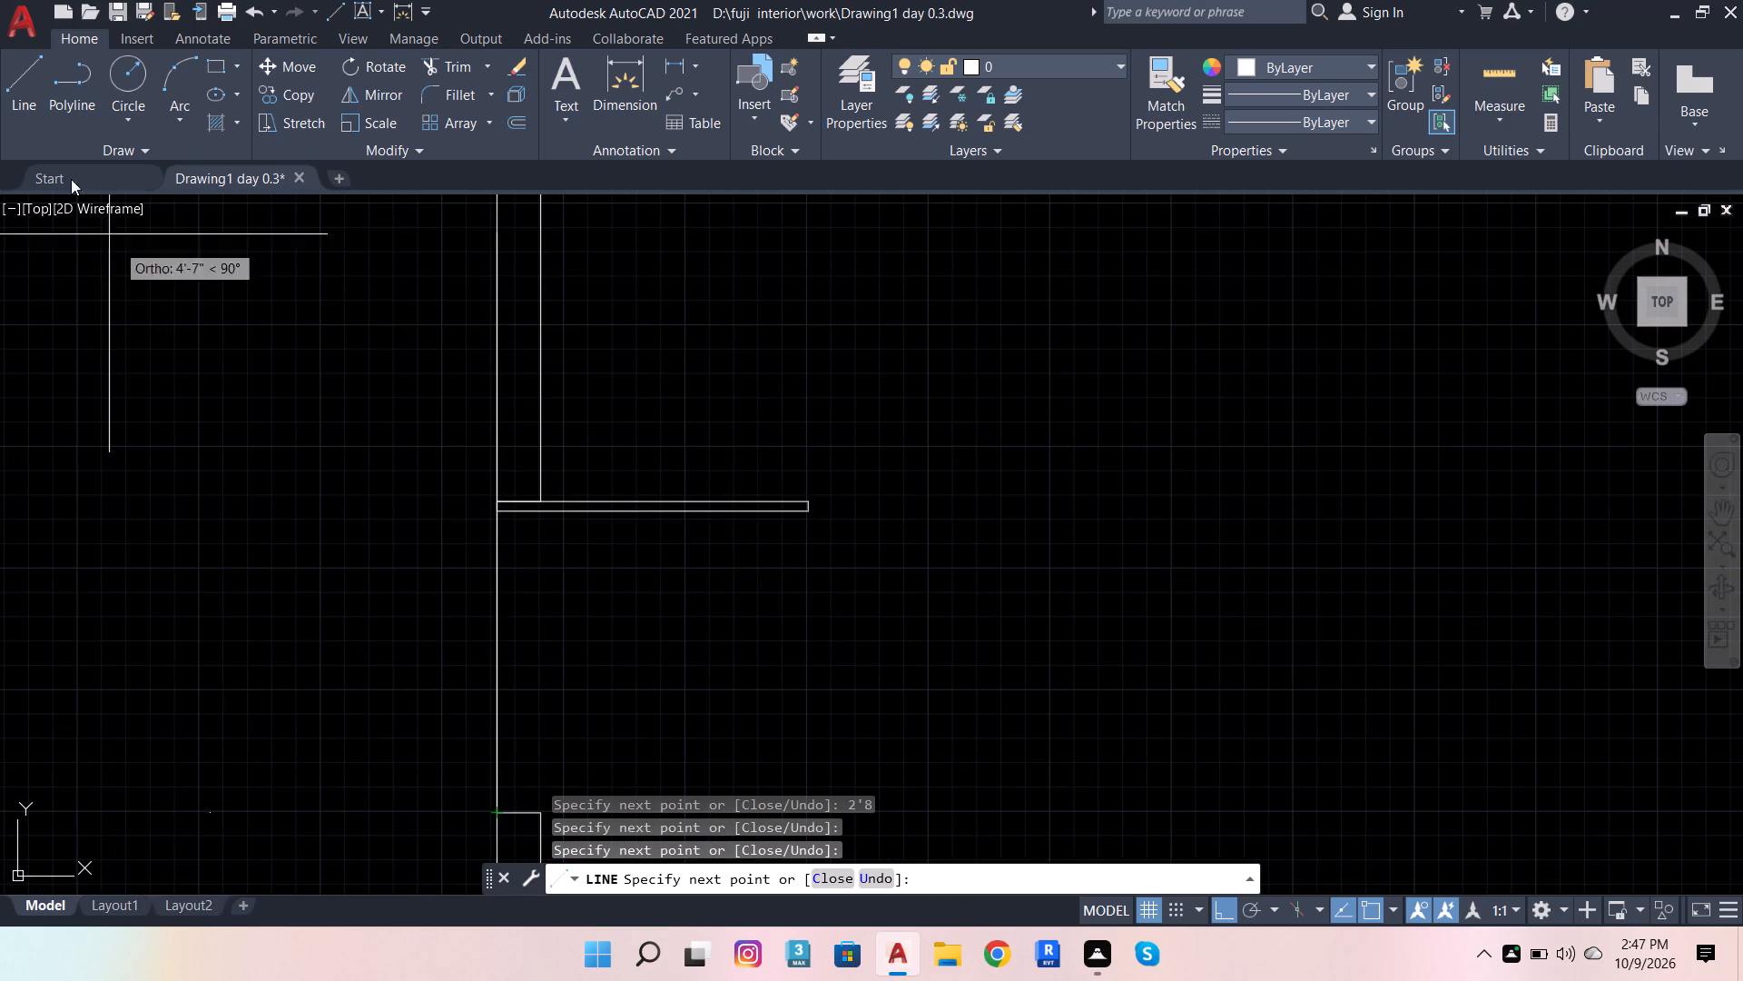
Draw the swing arc from the leaf's southeast corner through the south jamb's west corner, ending west of the wall.
click(172, 83)
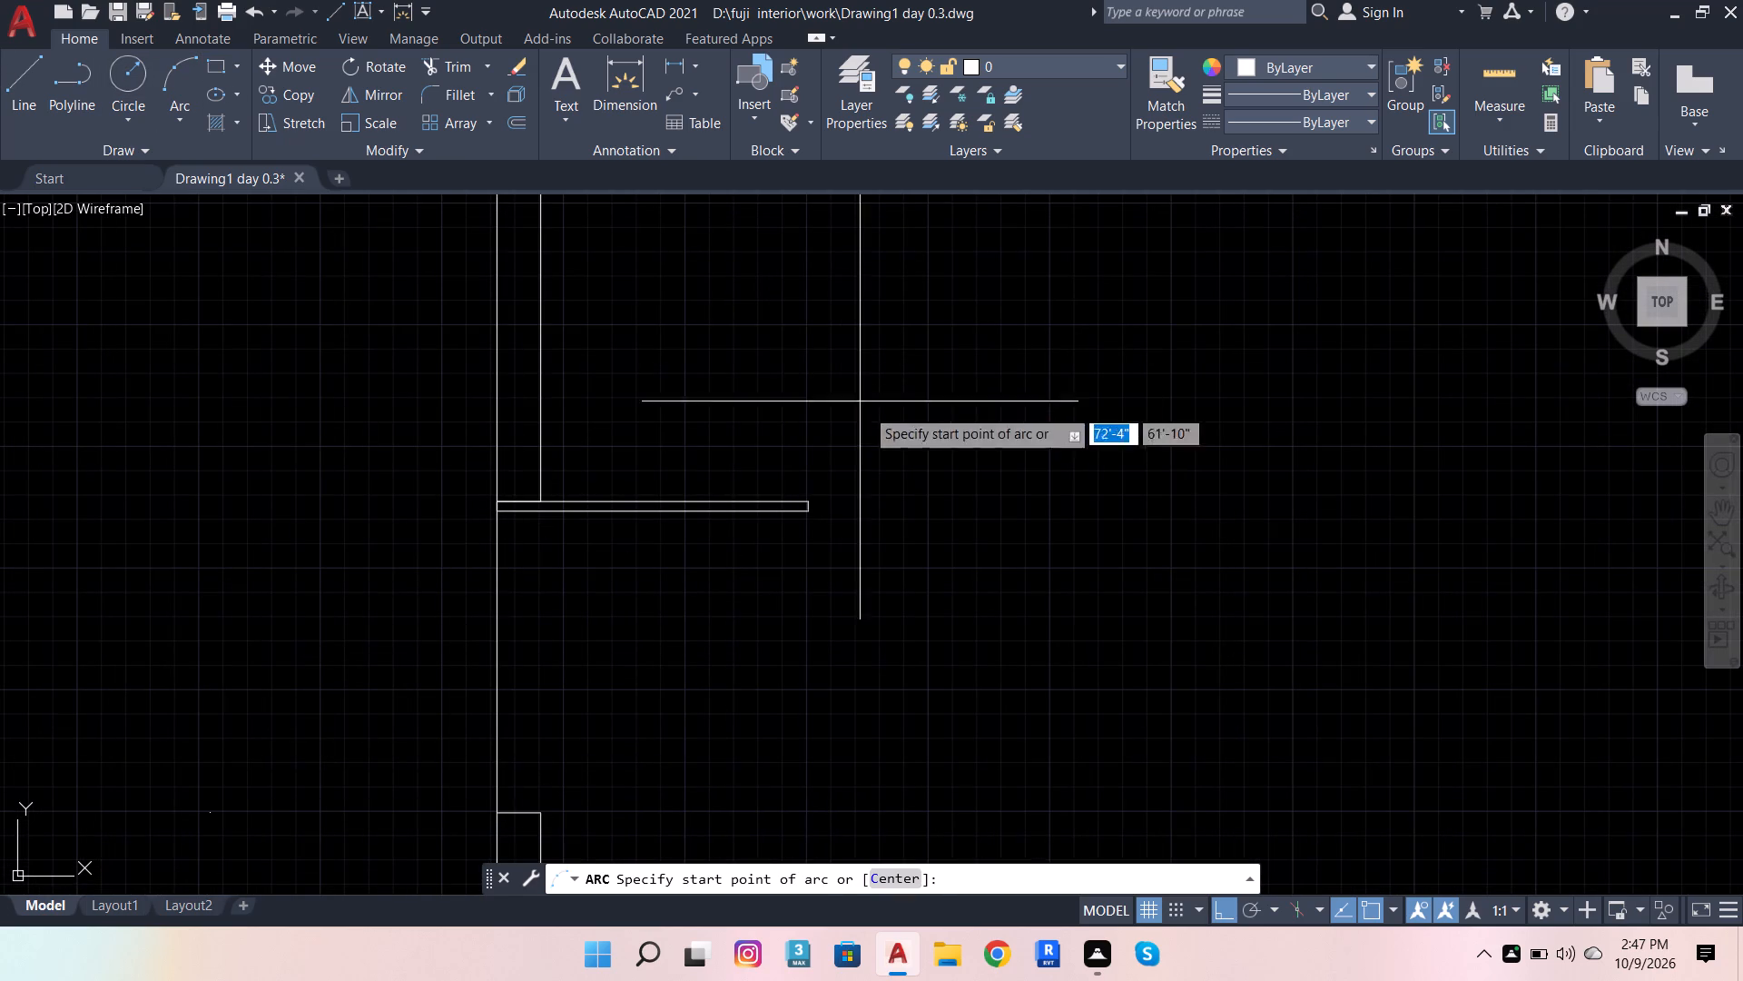
click(806, 518)
scroll(802, 544, down, 3)
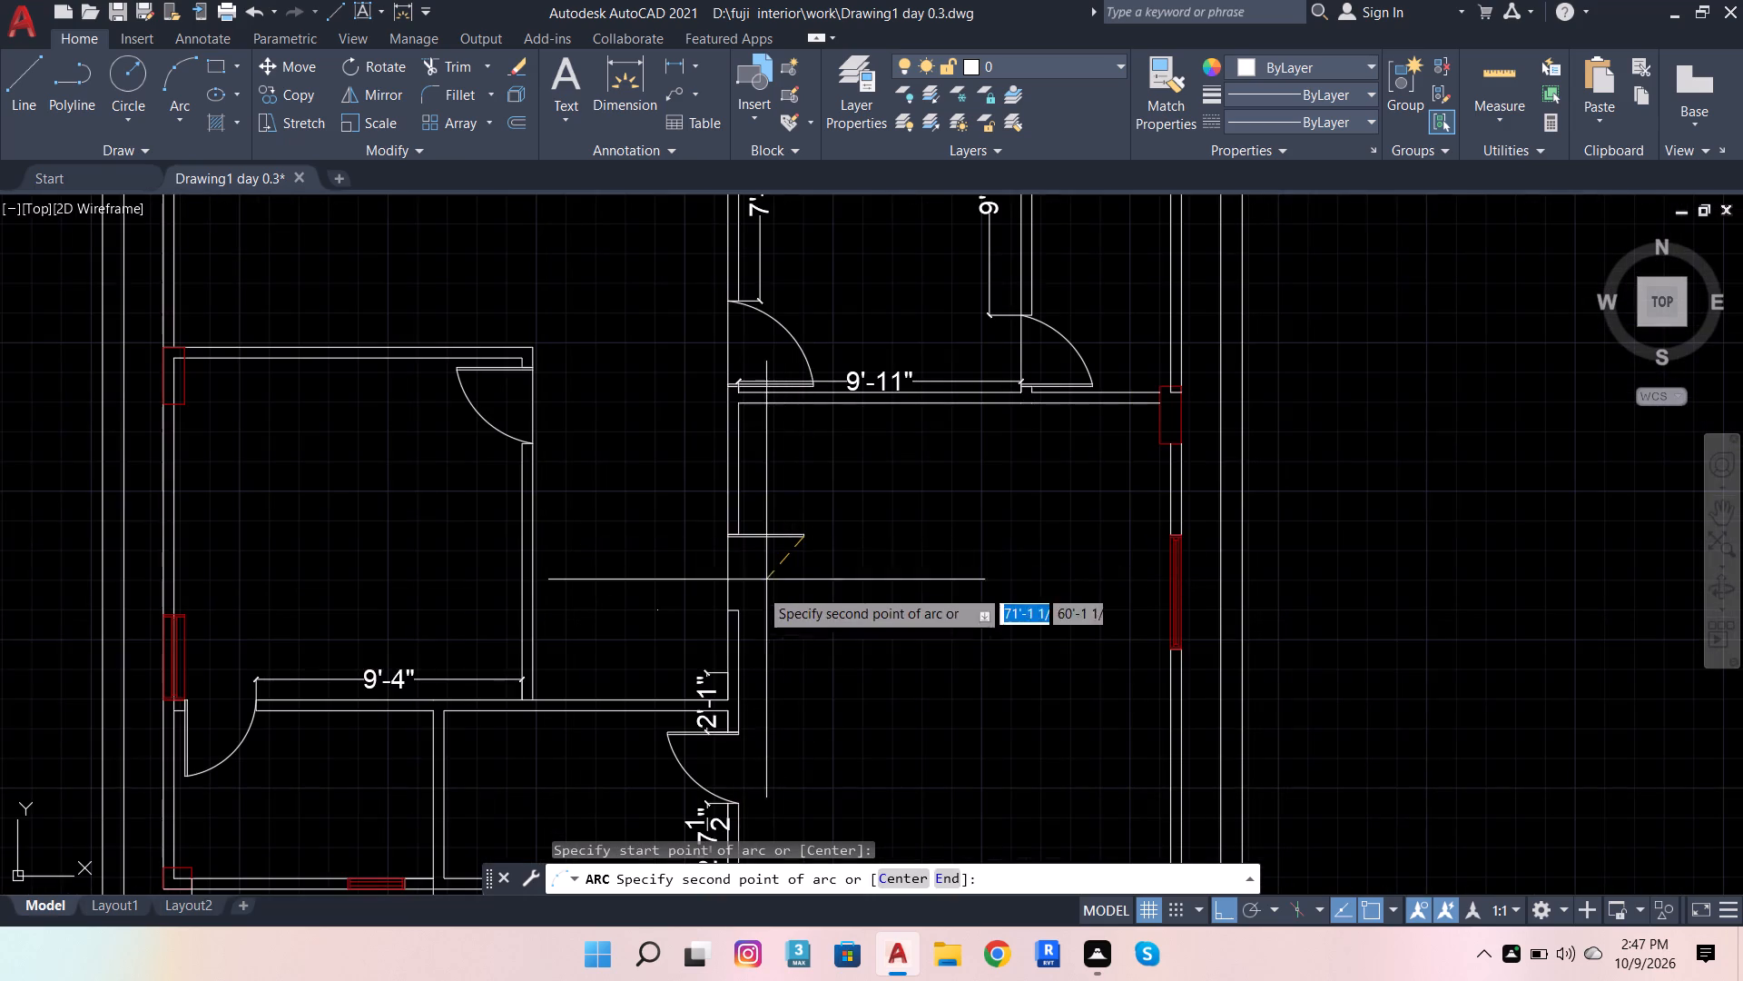
scroll(729, 622, up, 4)
click(700, 561)
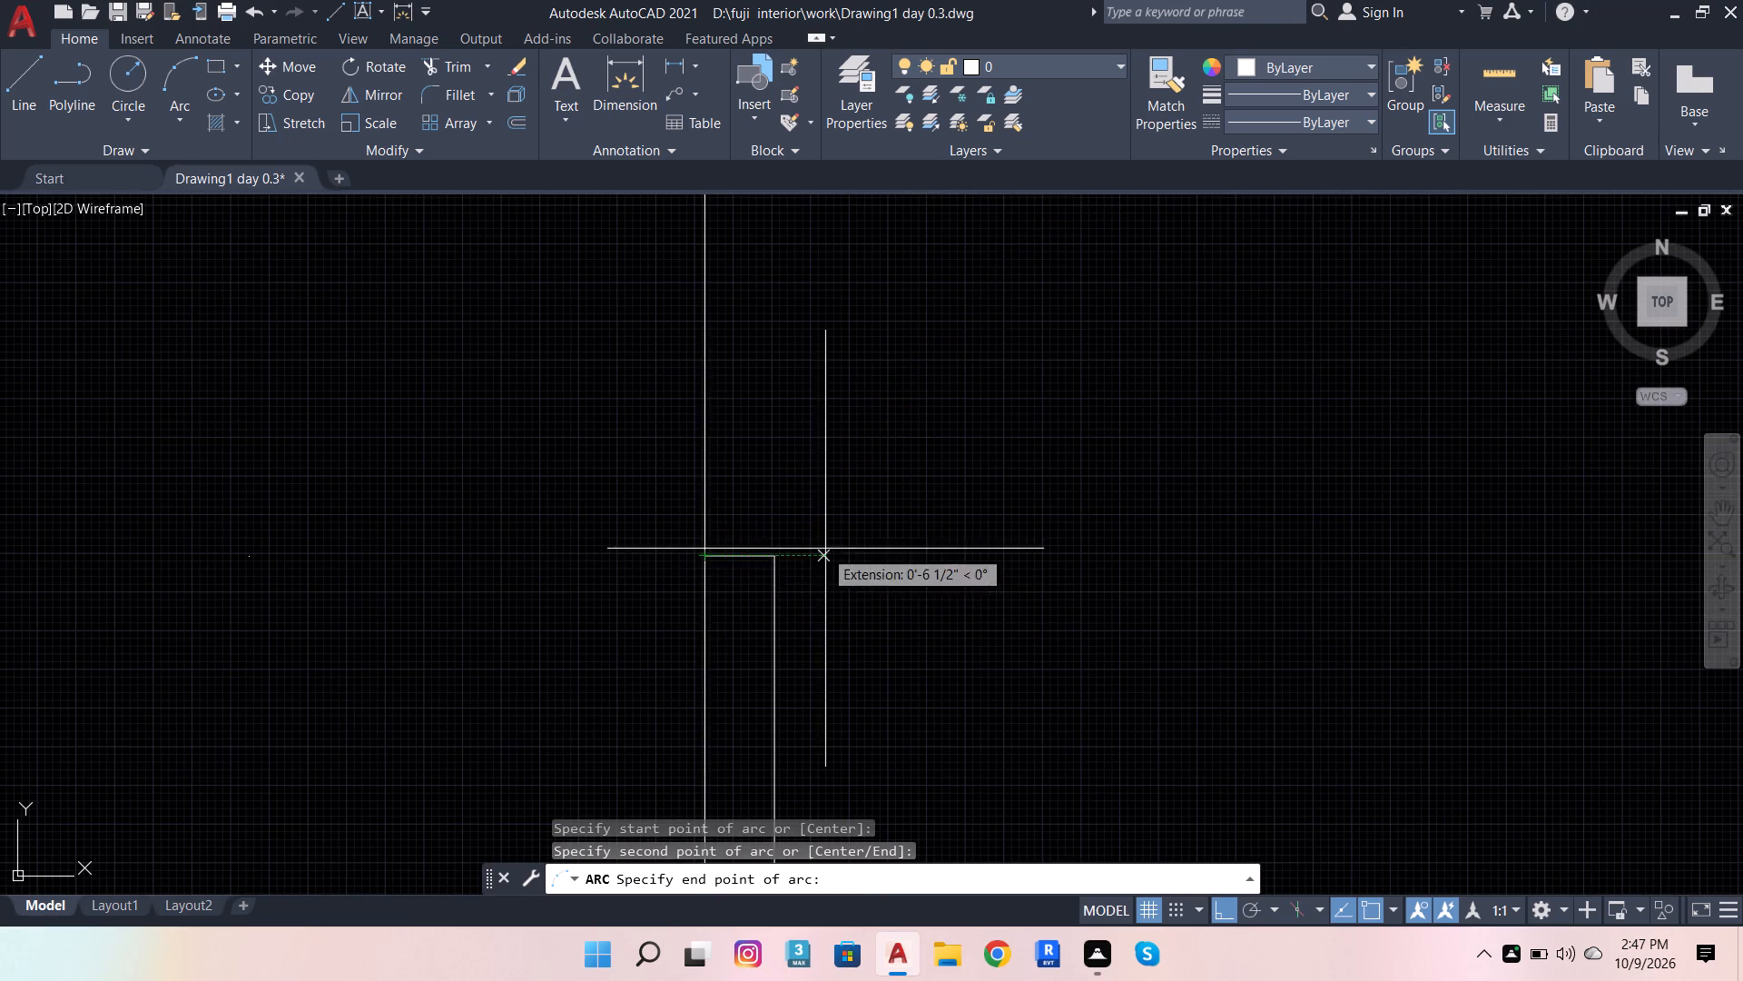
scroll(844, 604, down, 2)
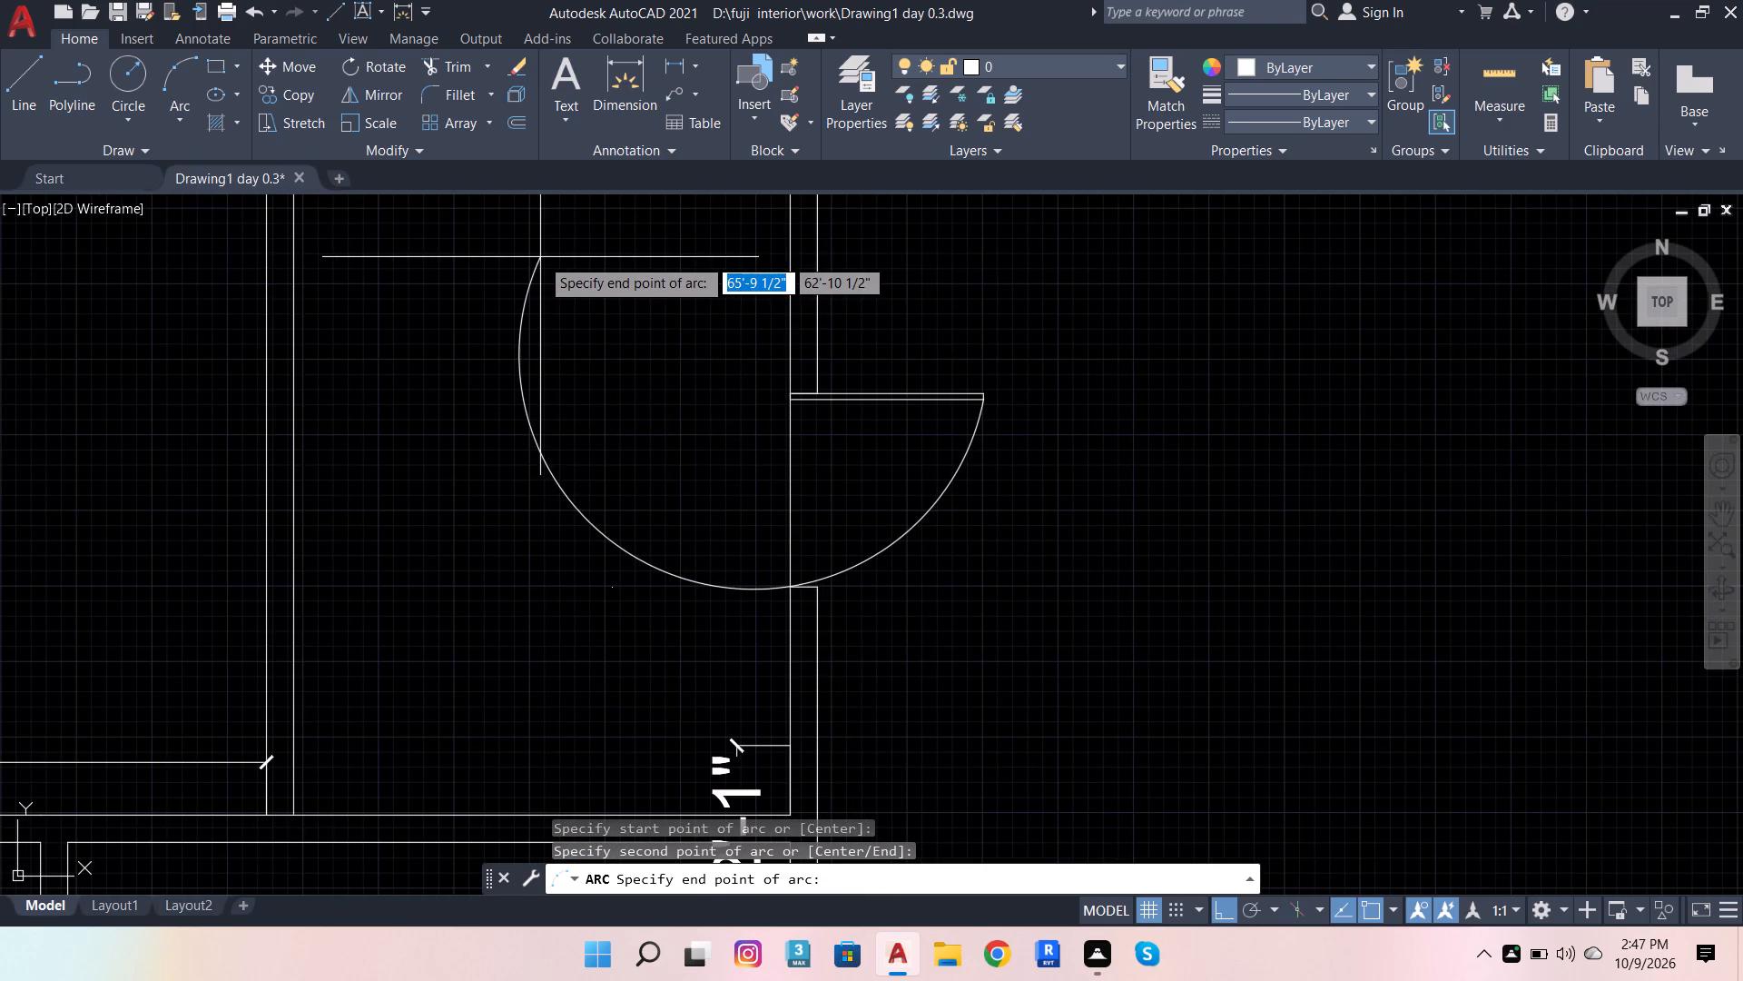
click(680, 575)
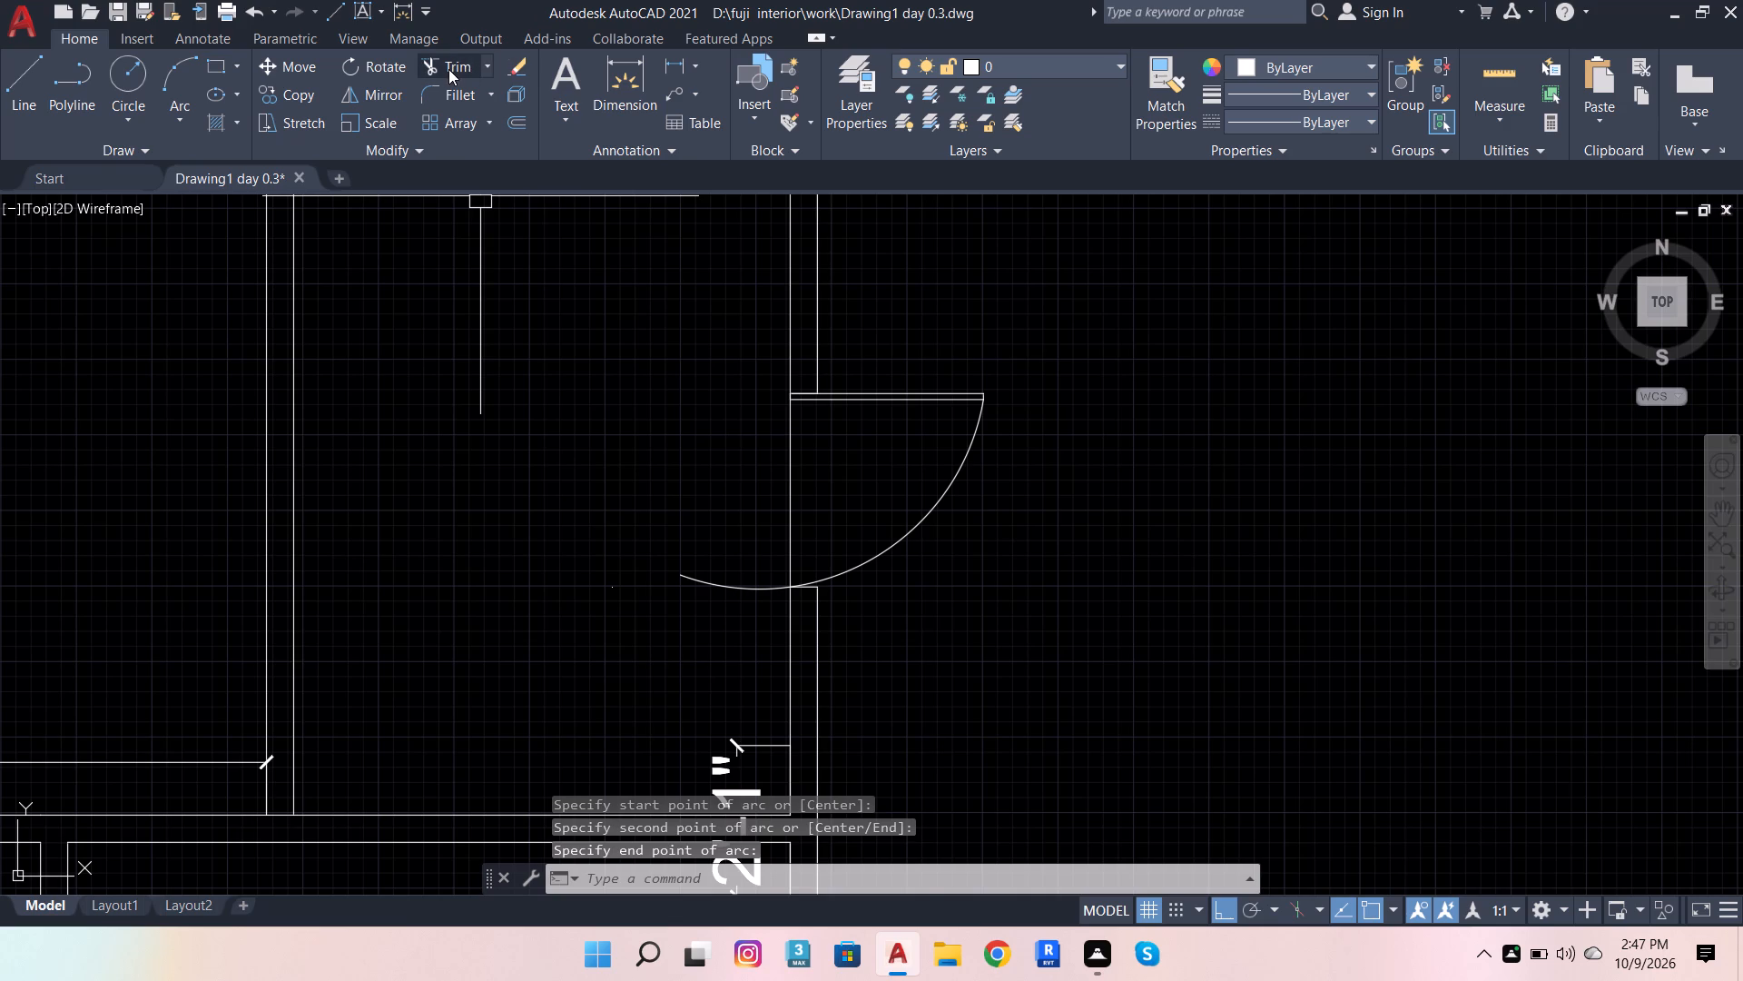
Trim the swing arc's overhang west of the doorway.
click(448, 68)
click(718, 568)
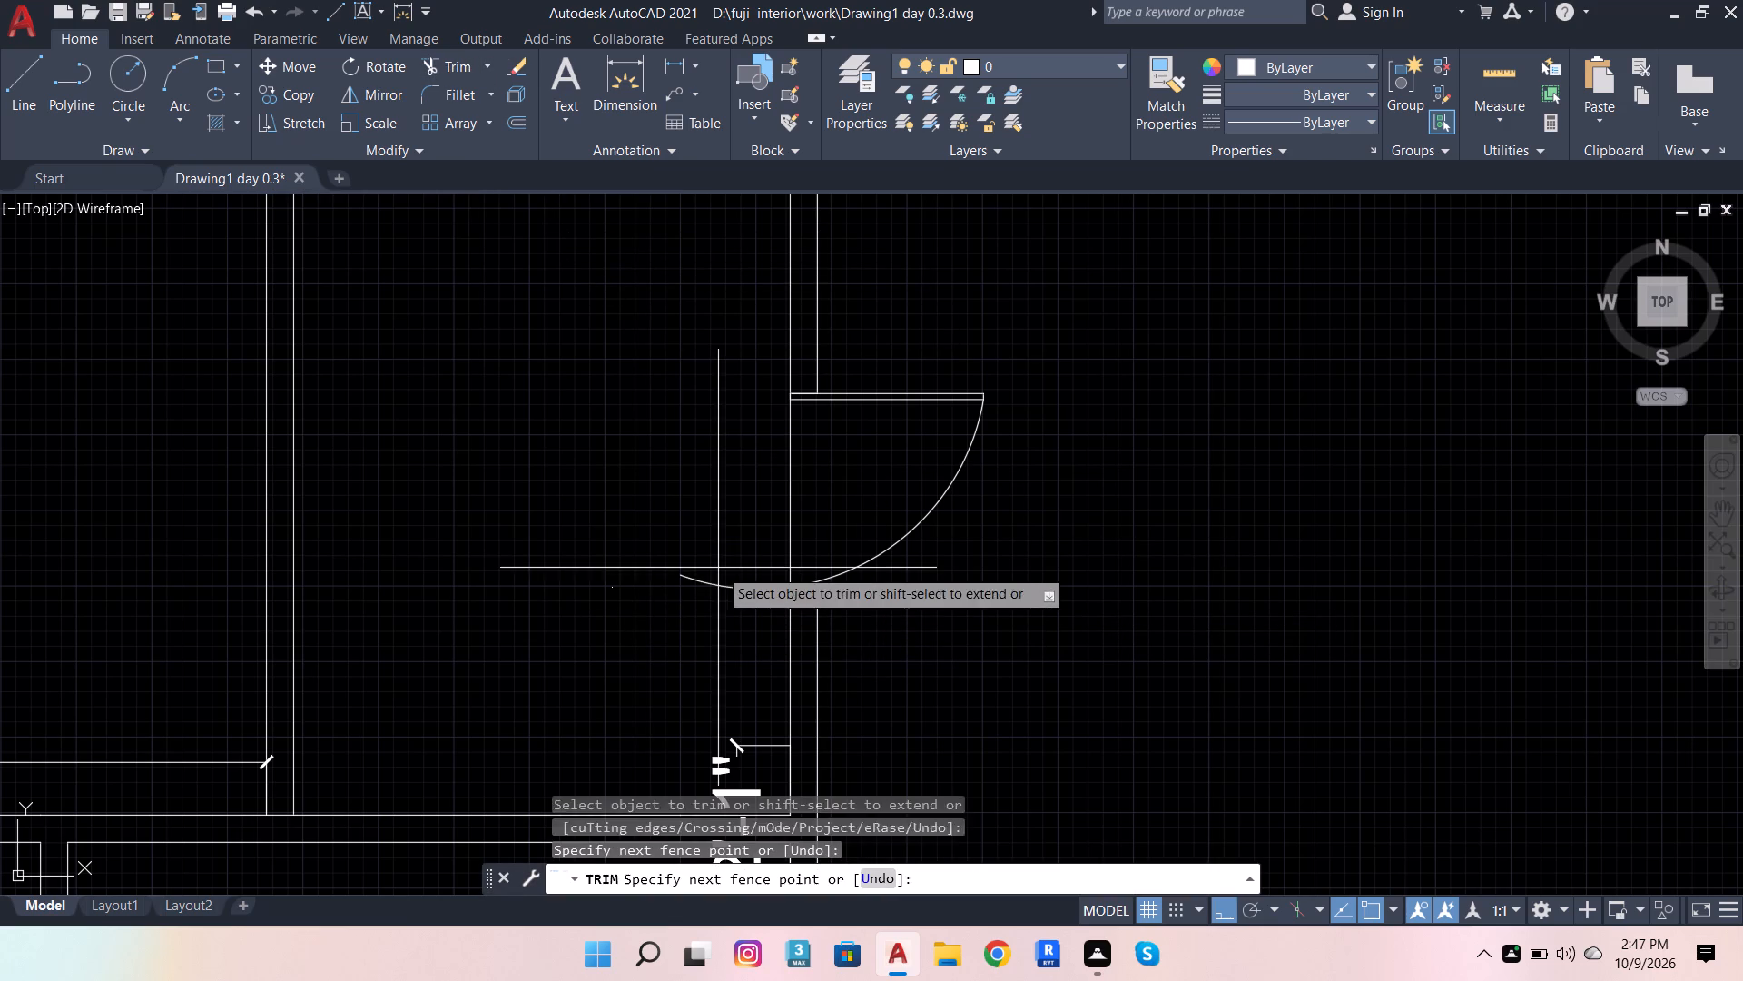
click(724, 591)
scroll(695, 490, down, 1)
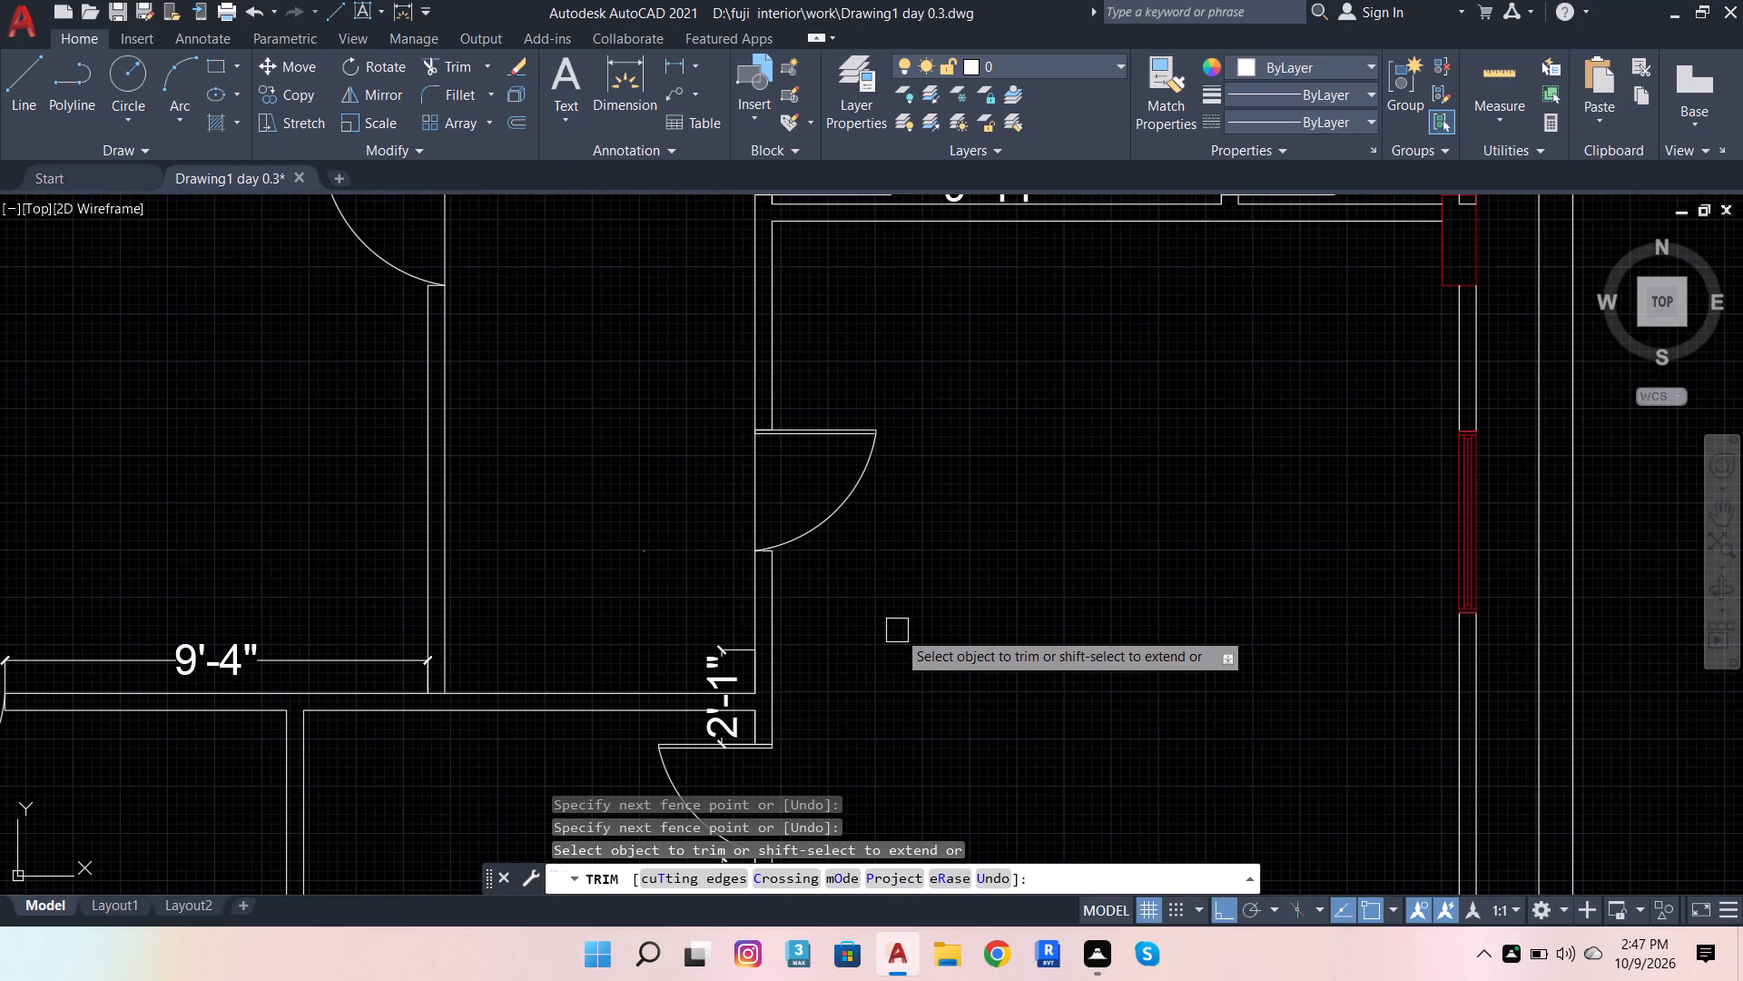
scroll(896, 566, down, 3)
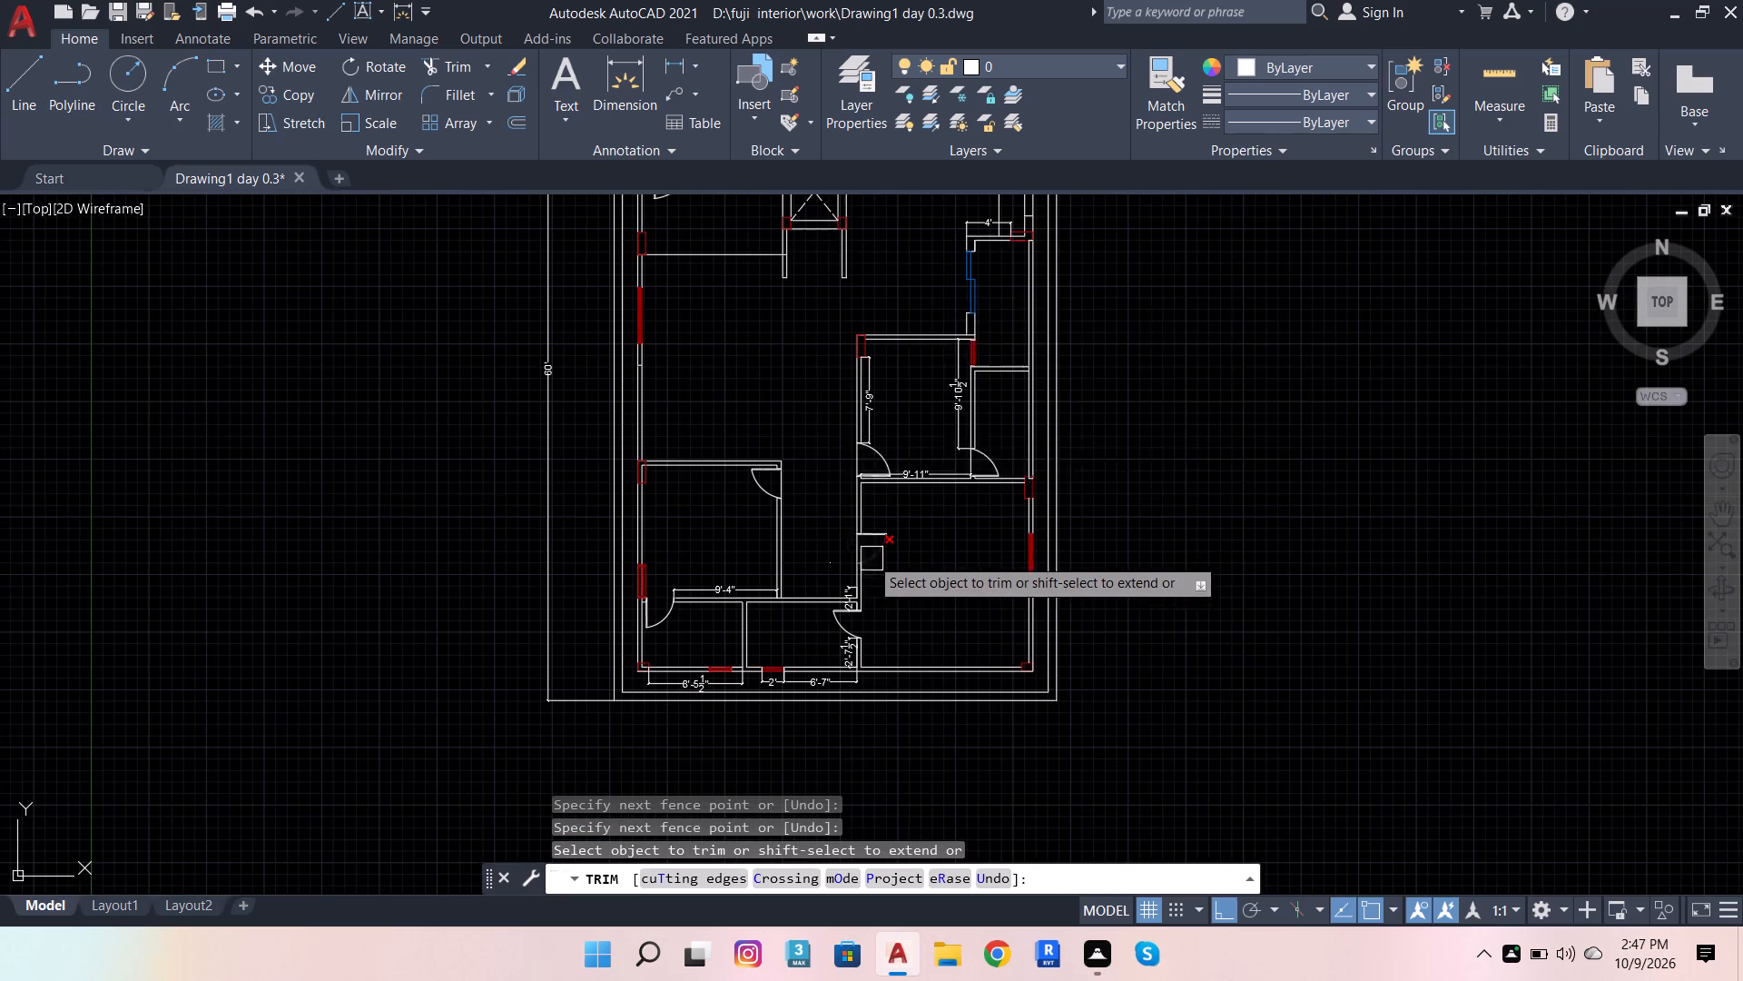
key(Escape)
Trim the end of the long horizontal line that crosses the wall stub south of the crossed shaft's west side.
scroll(946, 473, down, 2)
scroll(904, 388, up, 2)
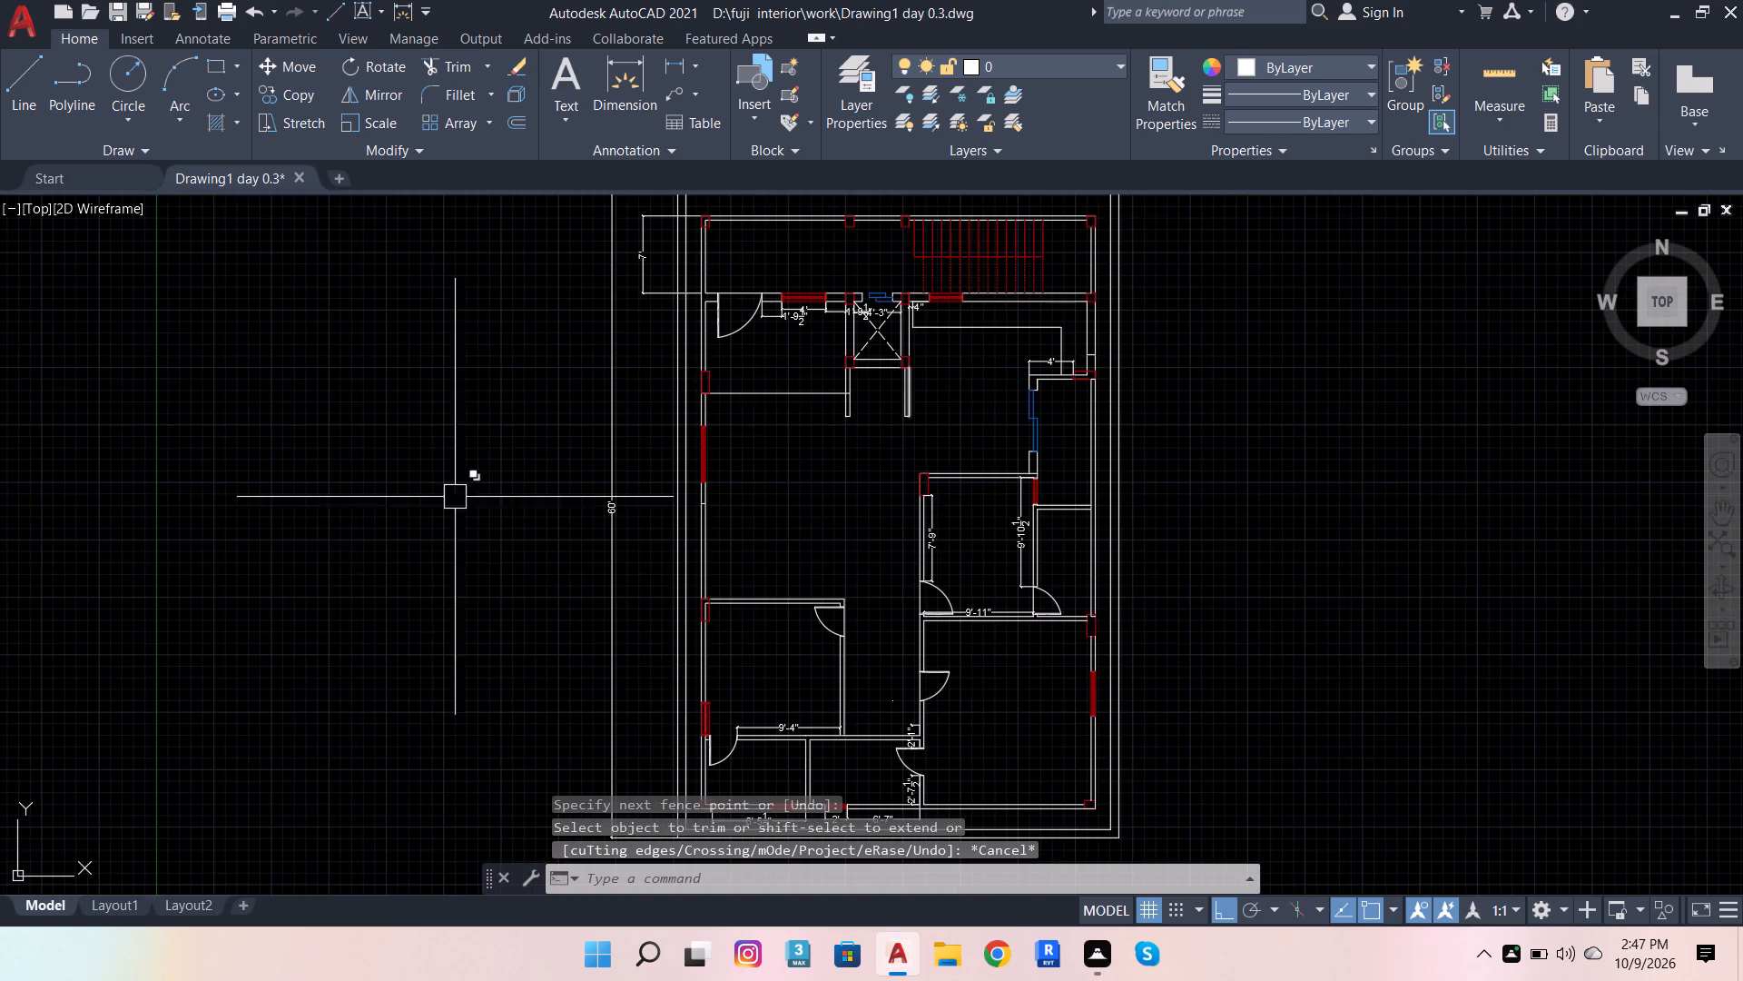
scroll(825, 352, up, 2)
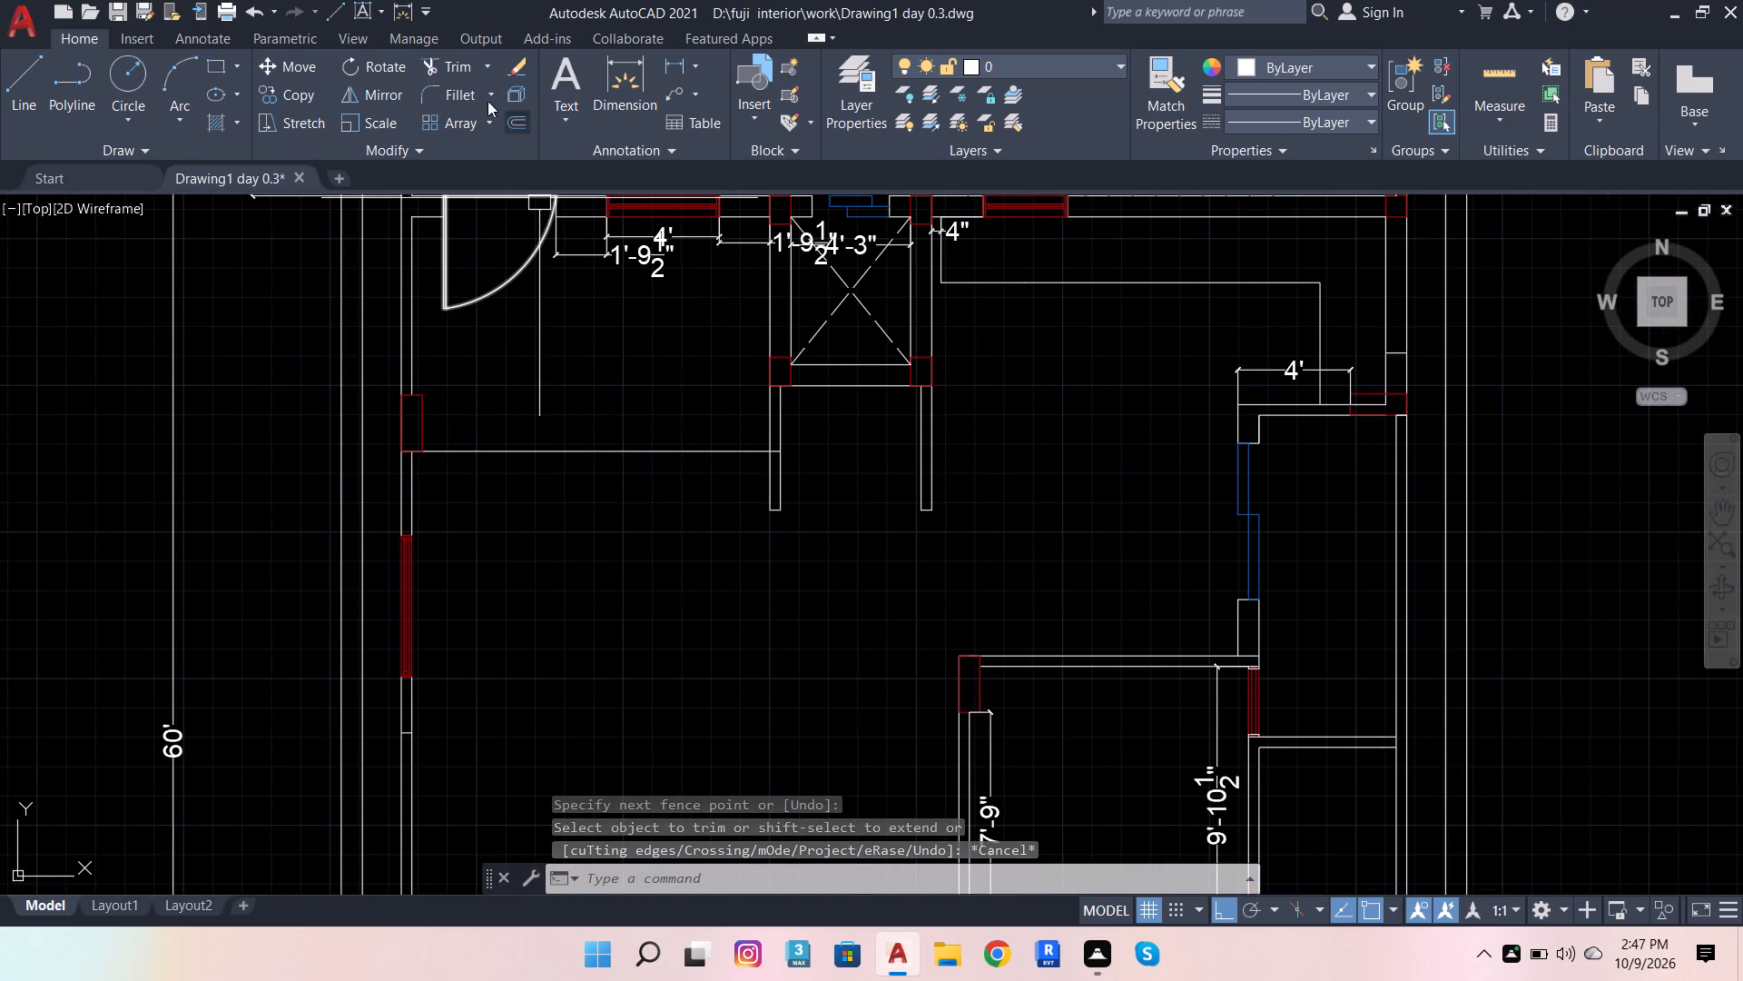
click(453, 63)
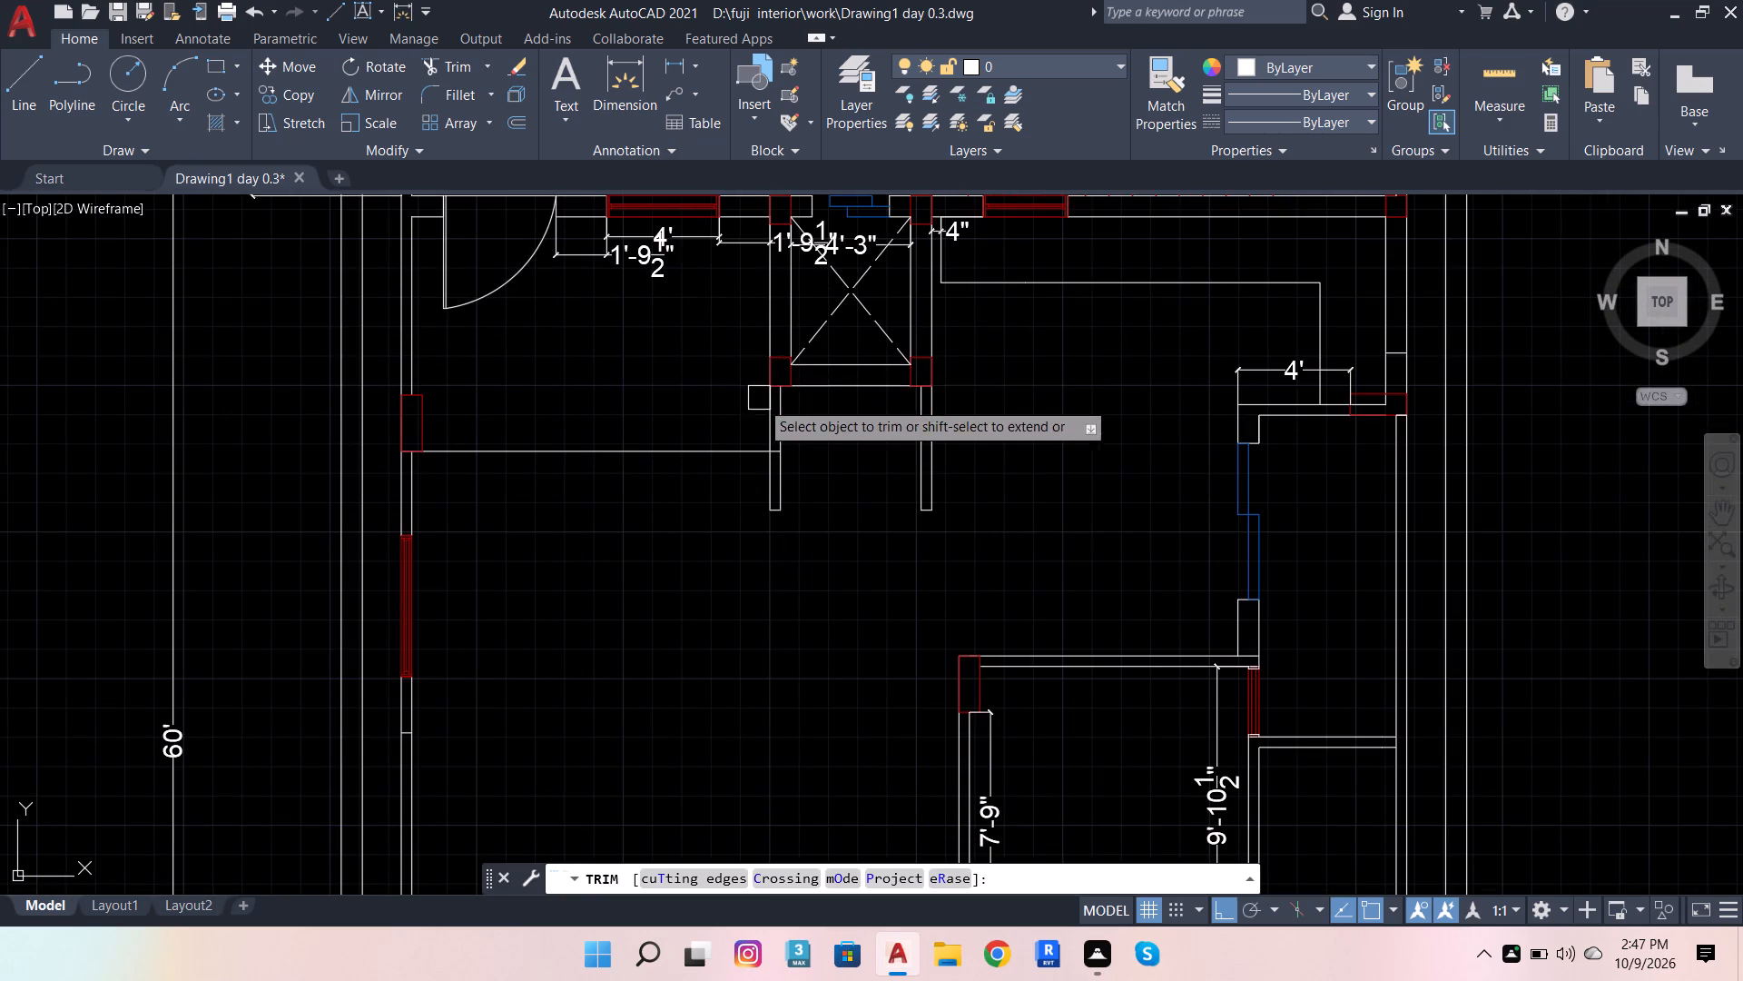
scroll(768, 419, up, 3)
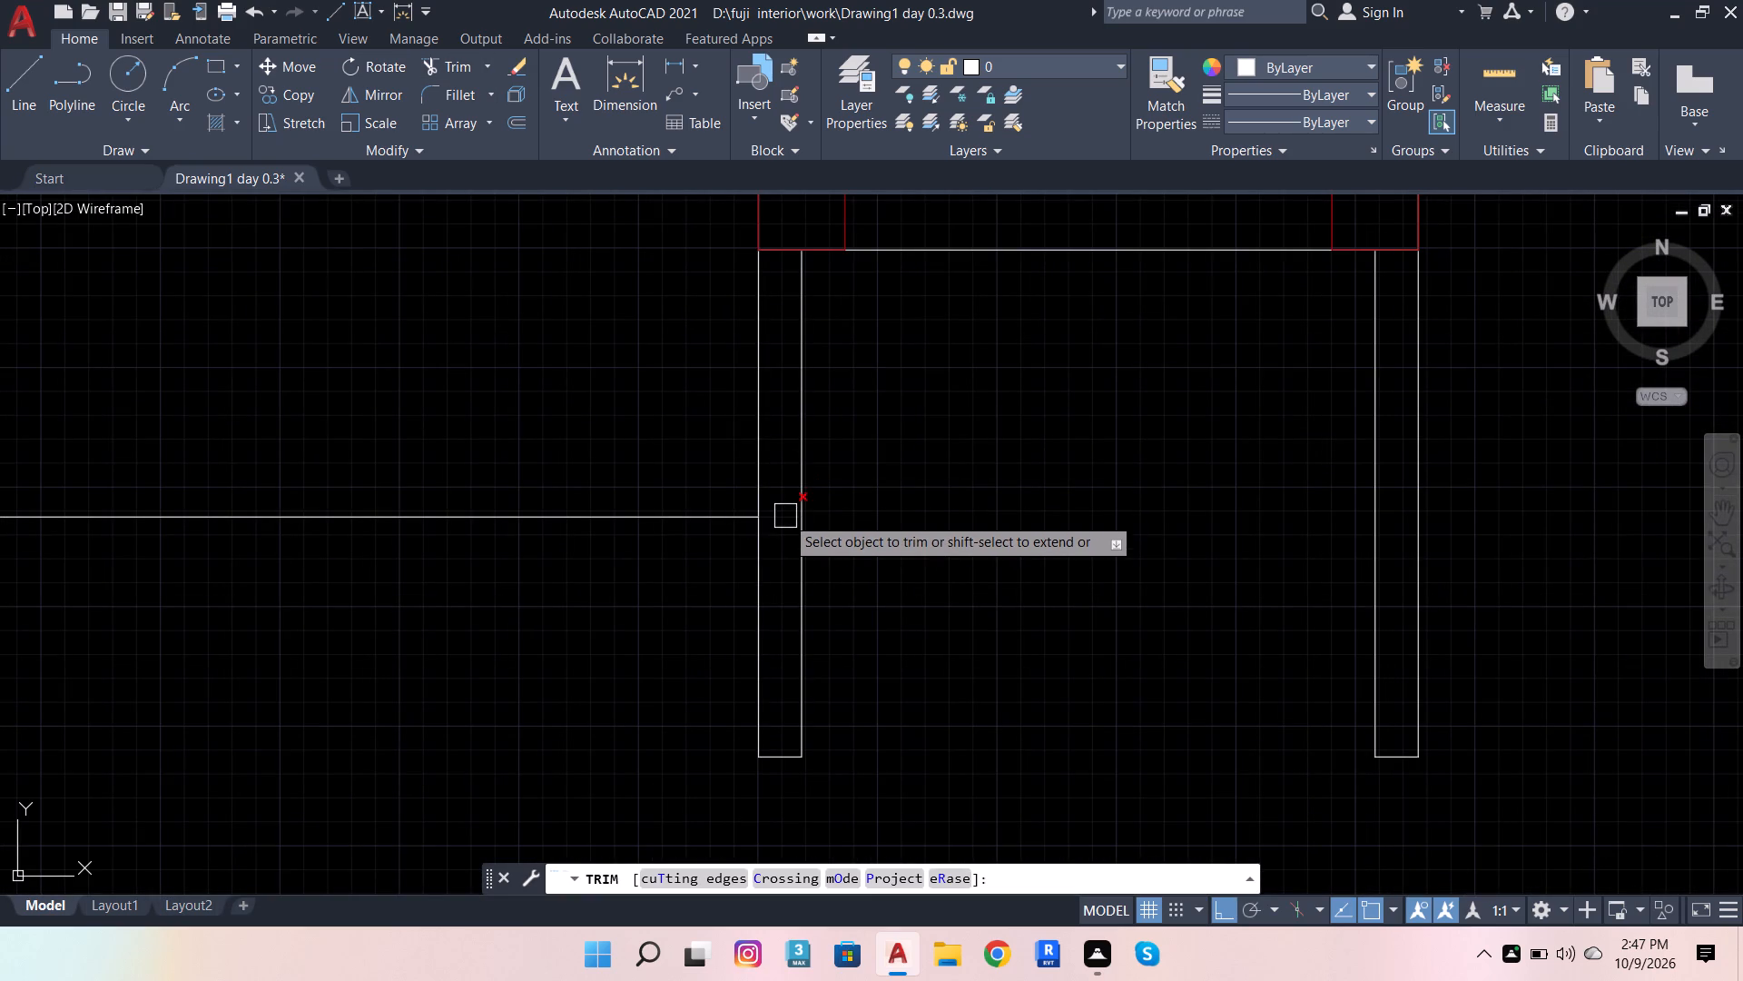
click(785, 516)
key(Escape)
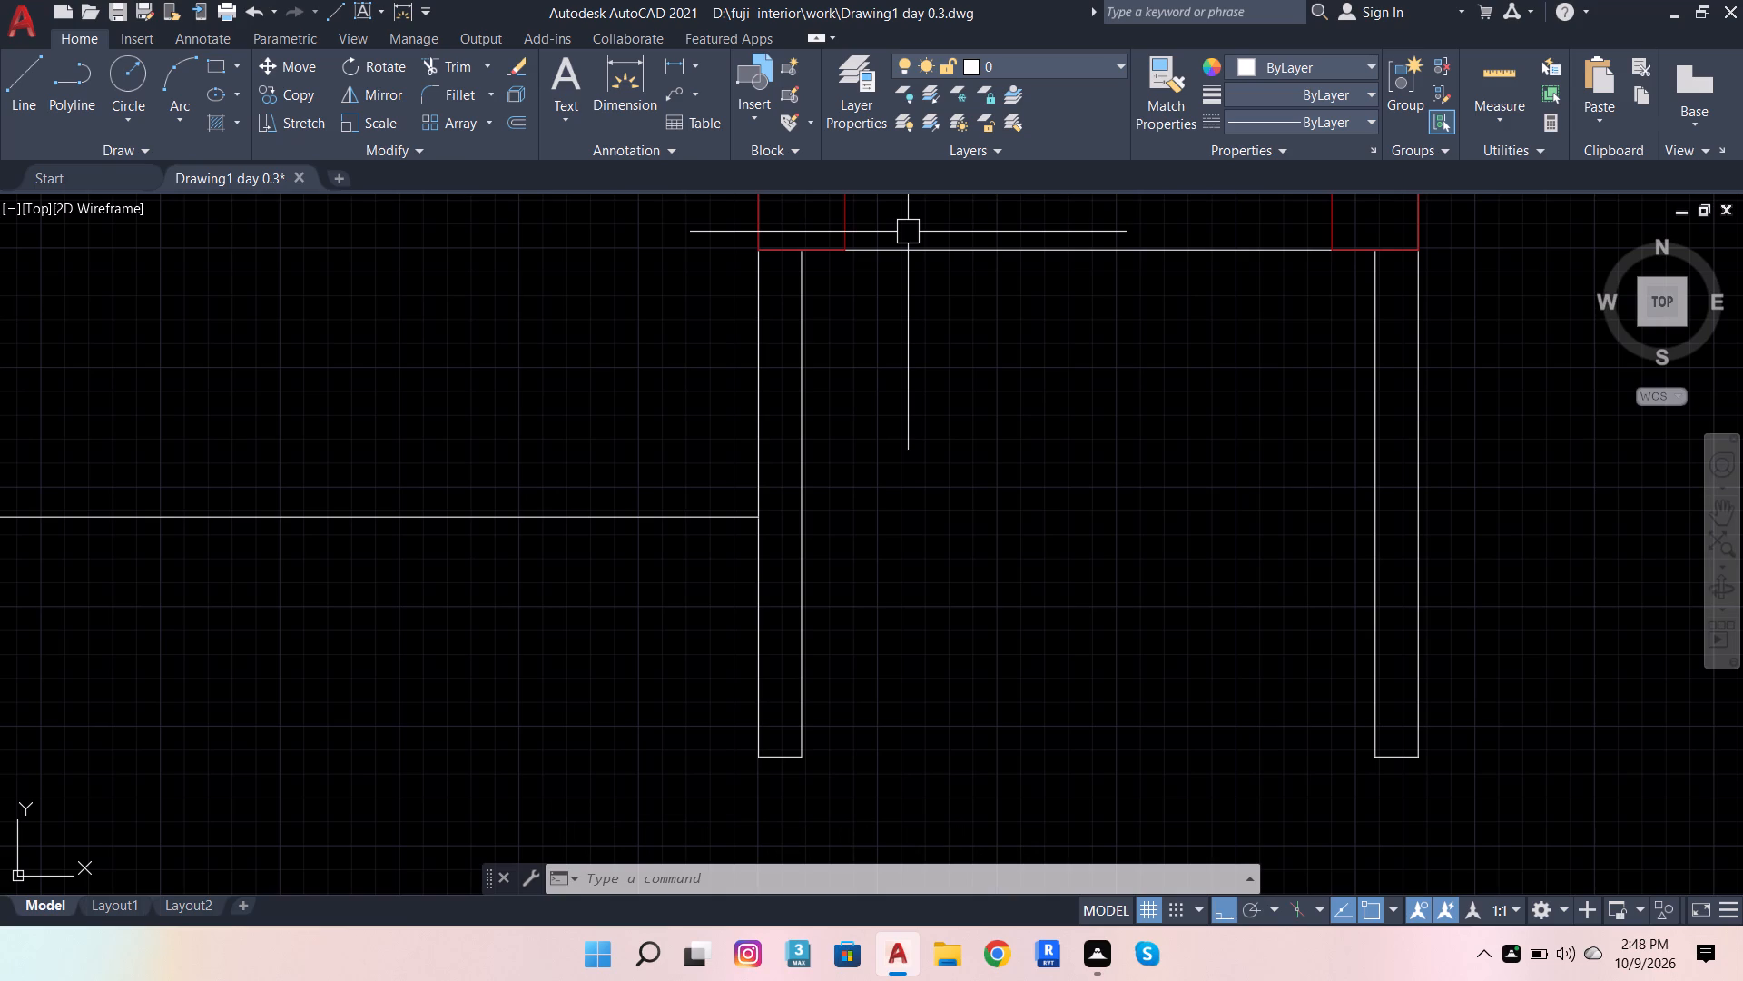
Set the default text size (TEXTSIZE) to 8".
scroll(671, 407, down, 3)
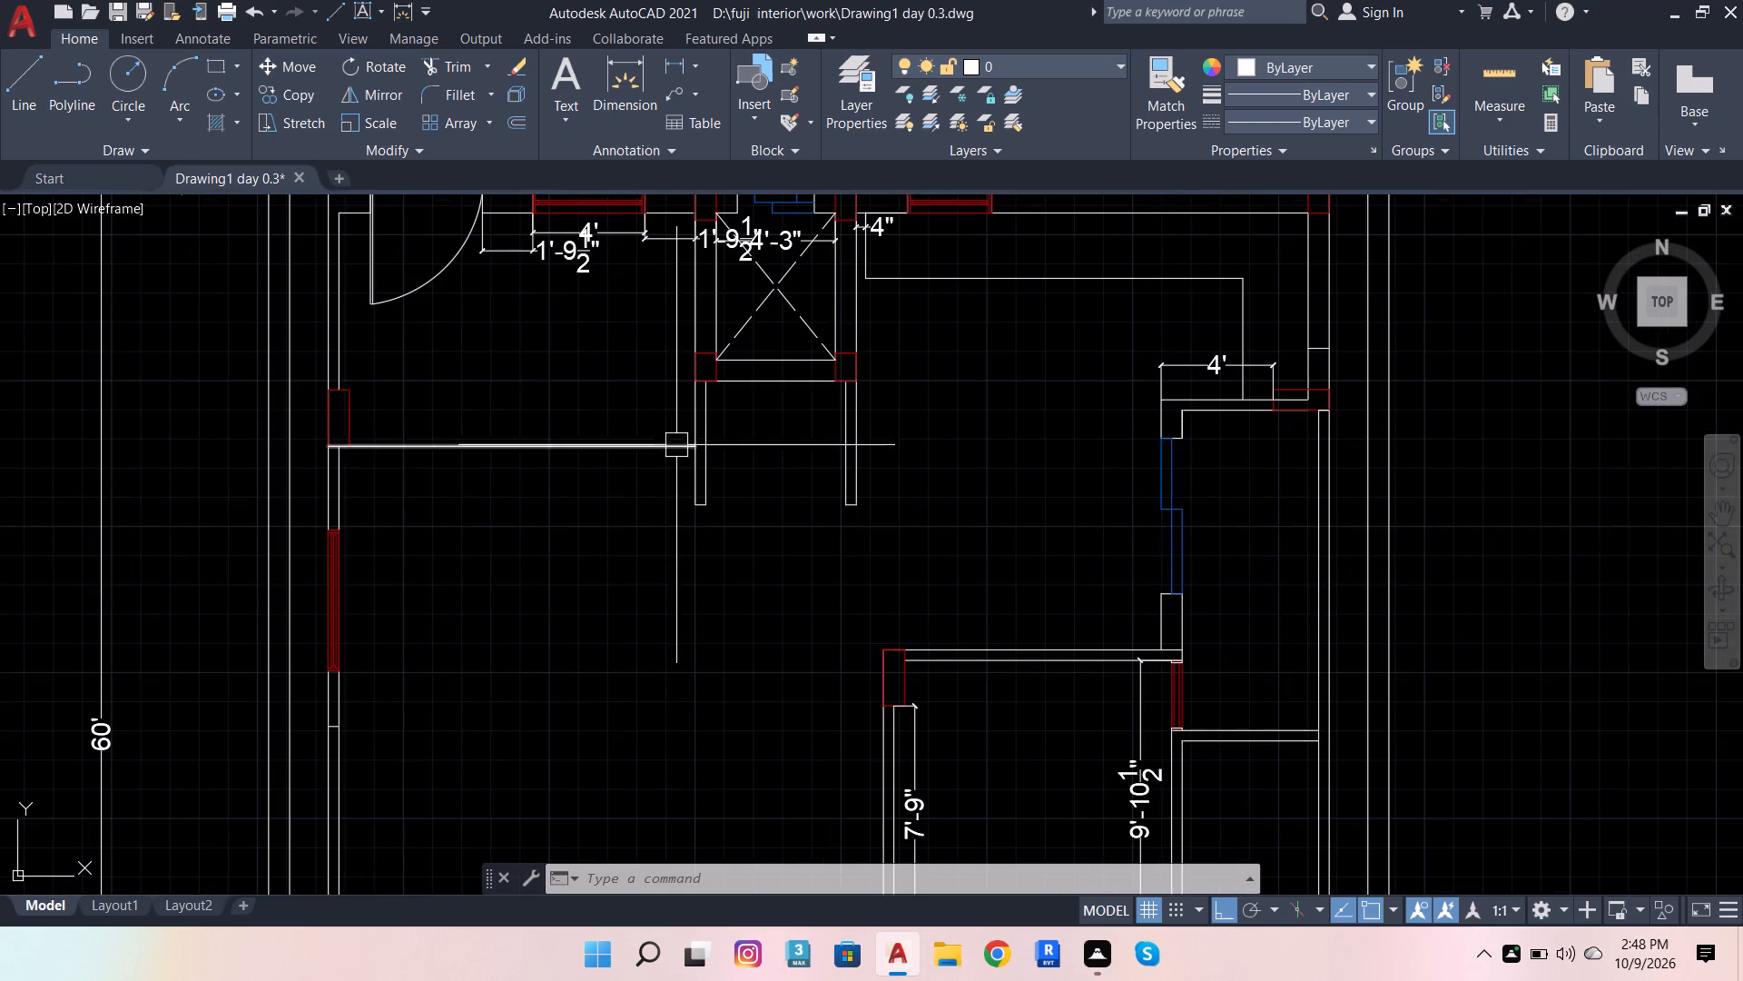
key(t)
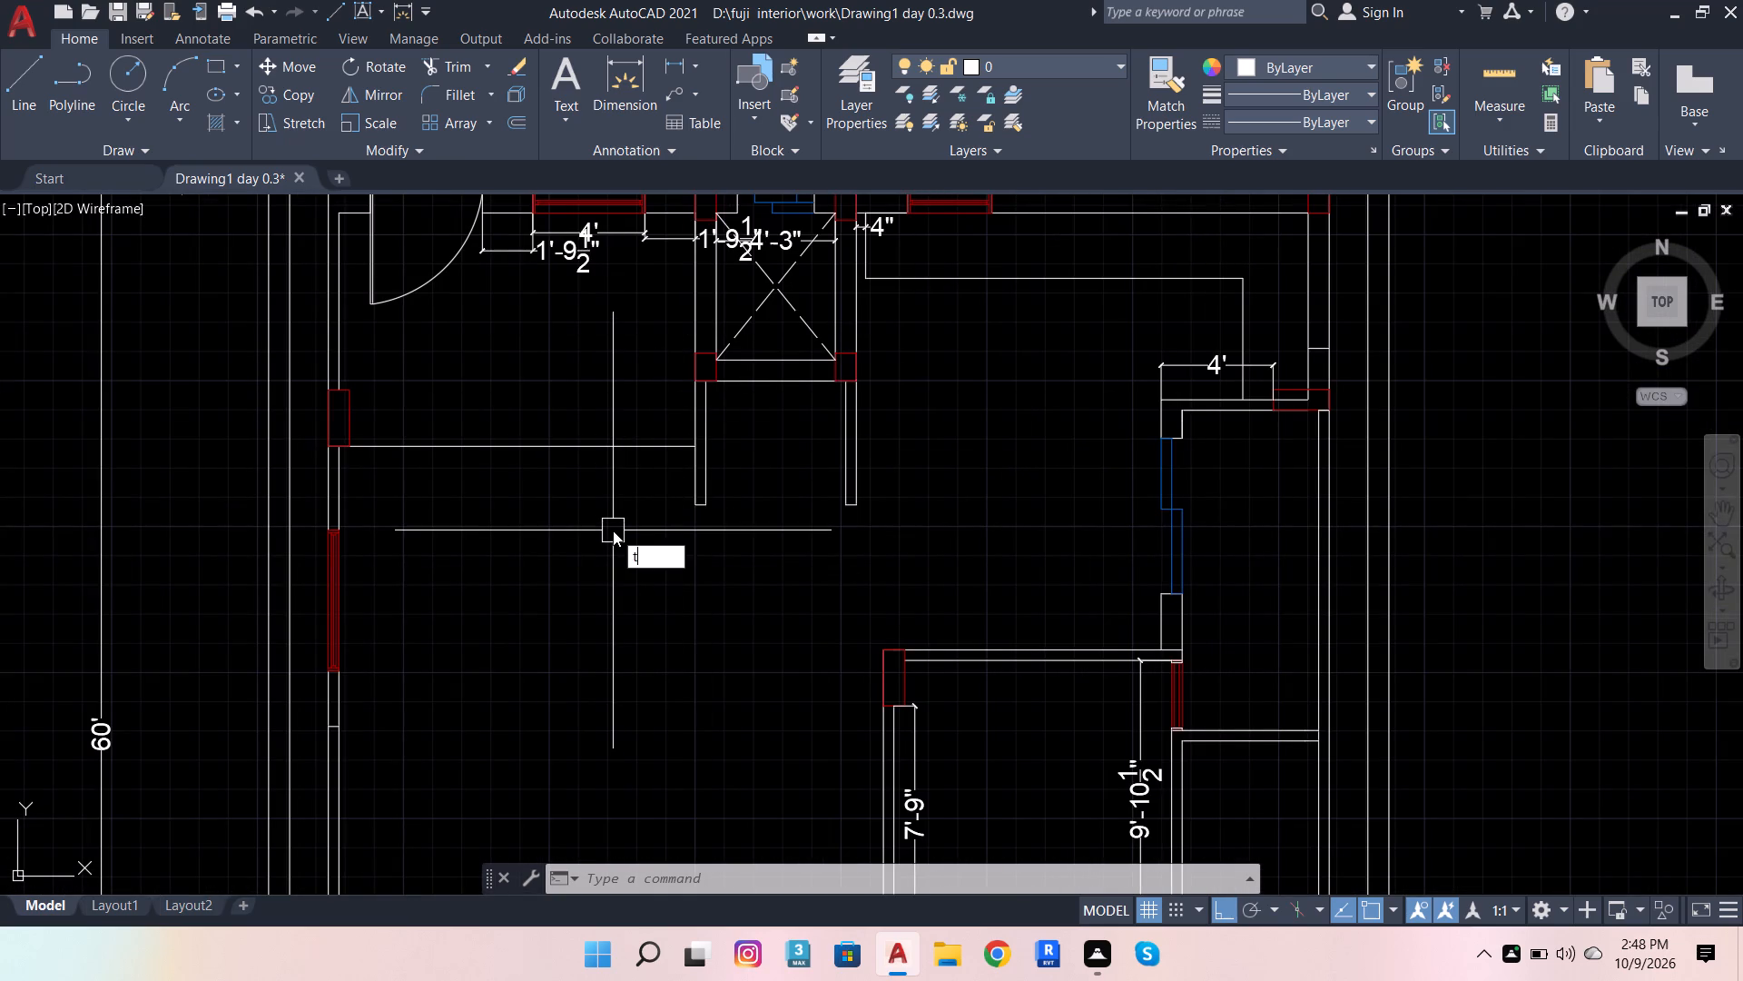
key(e)
key(x)
key(t)
key(s)
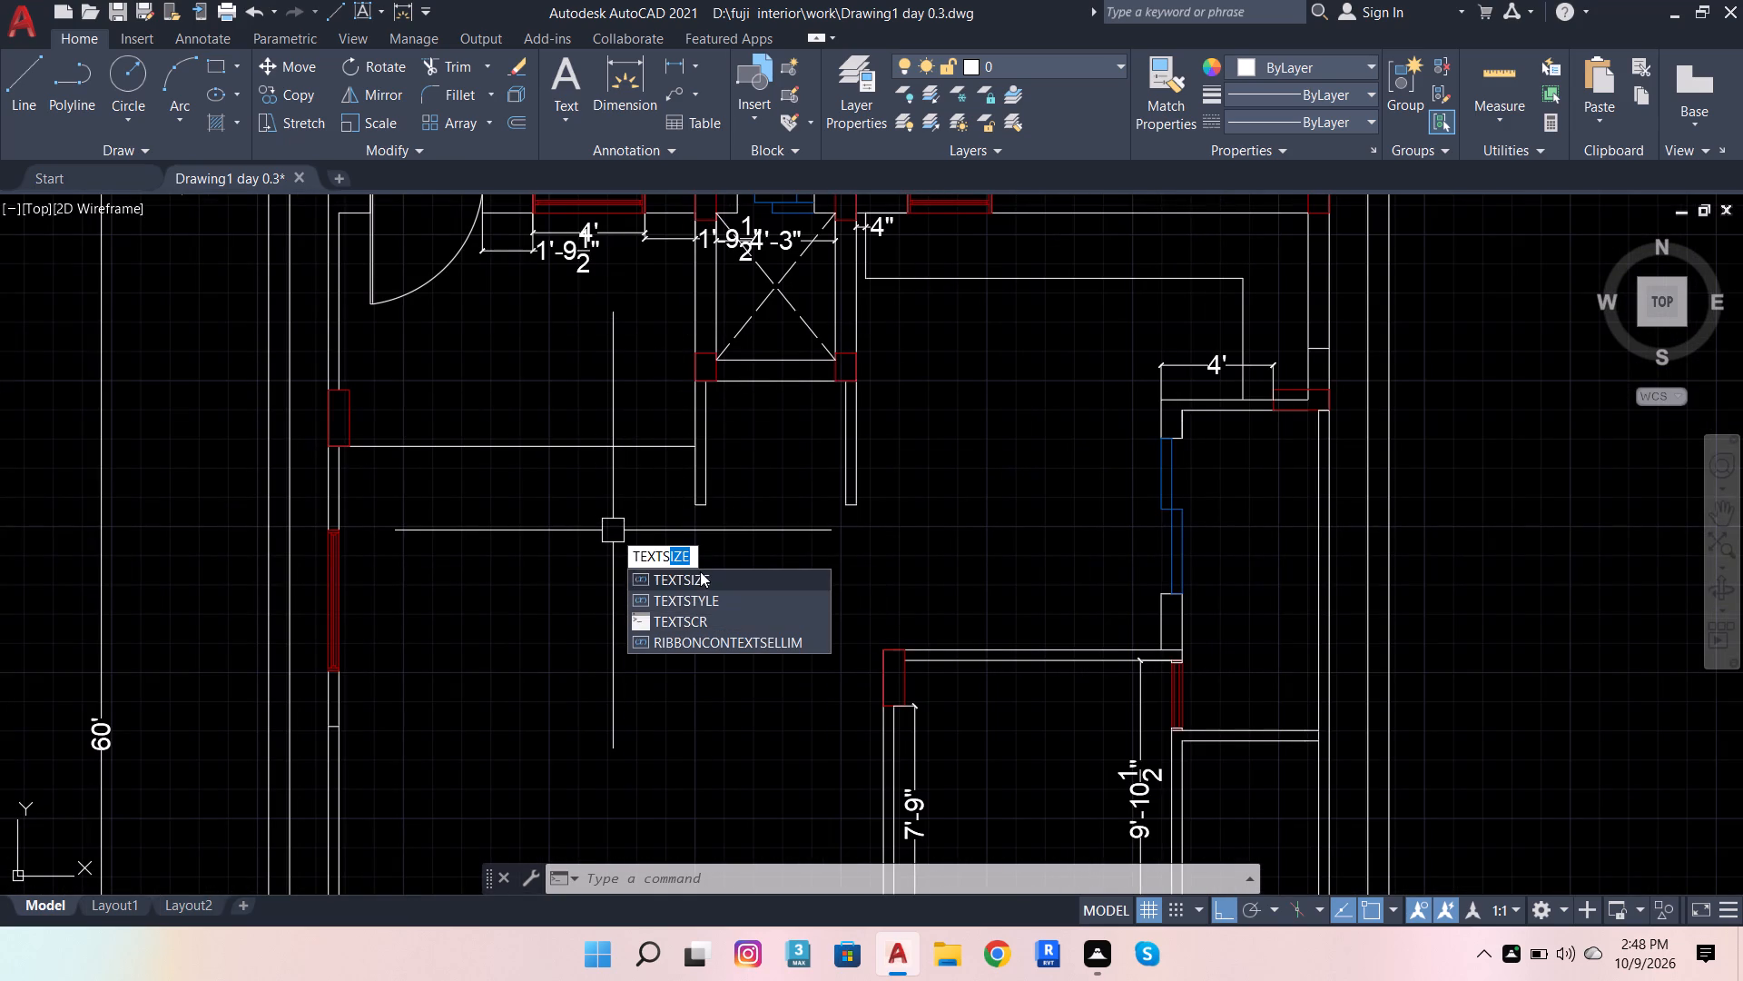
click(700, 571)
click(992, 869)
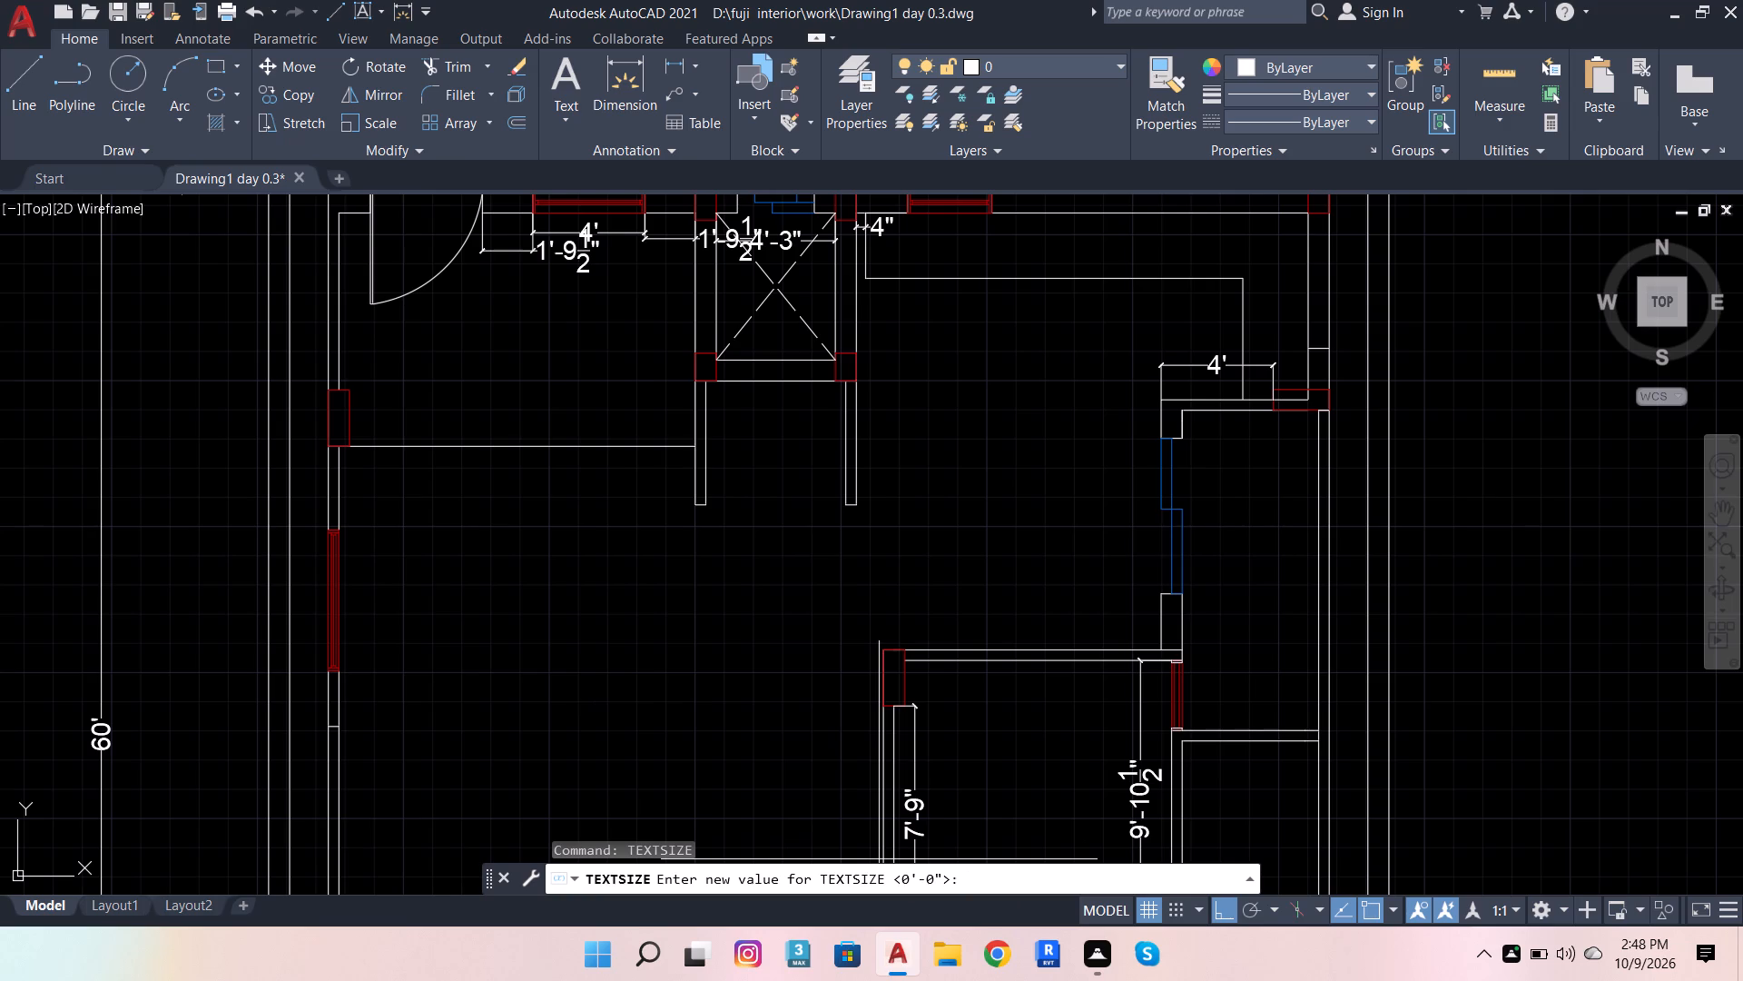
text(87)
key(BackSpace)
key(Return)
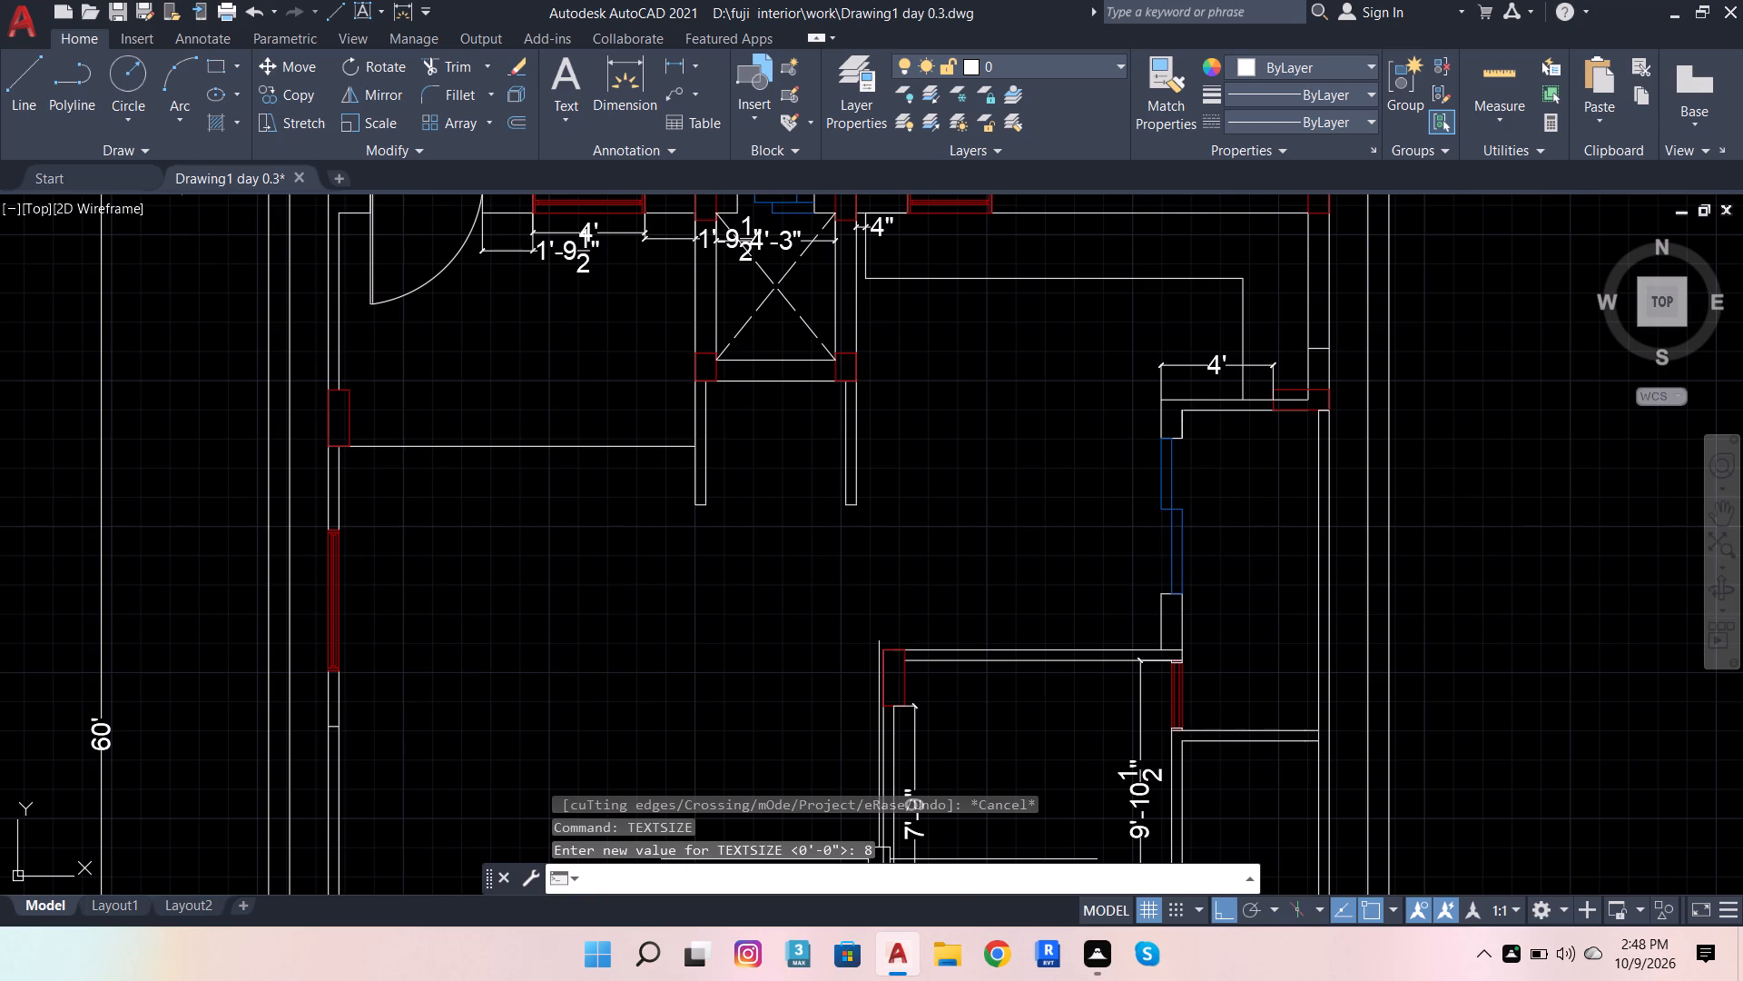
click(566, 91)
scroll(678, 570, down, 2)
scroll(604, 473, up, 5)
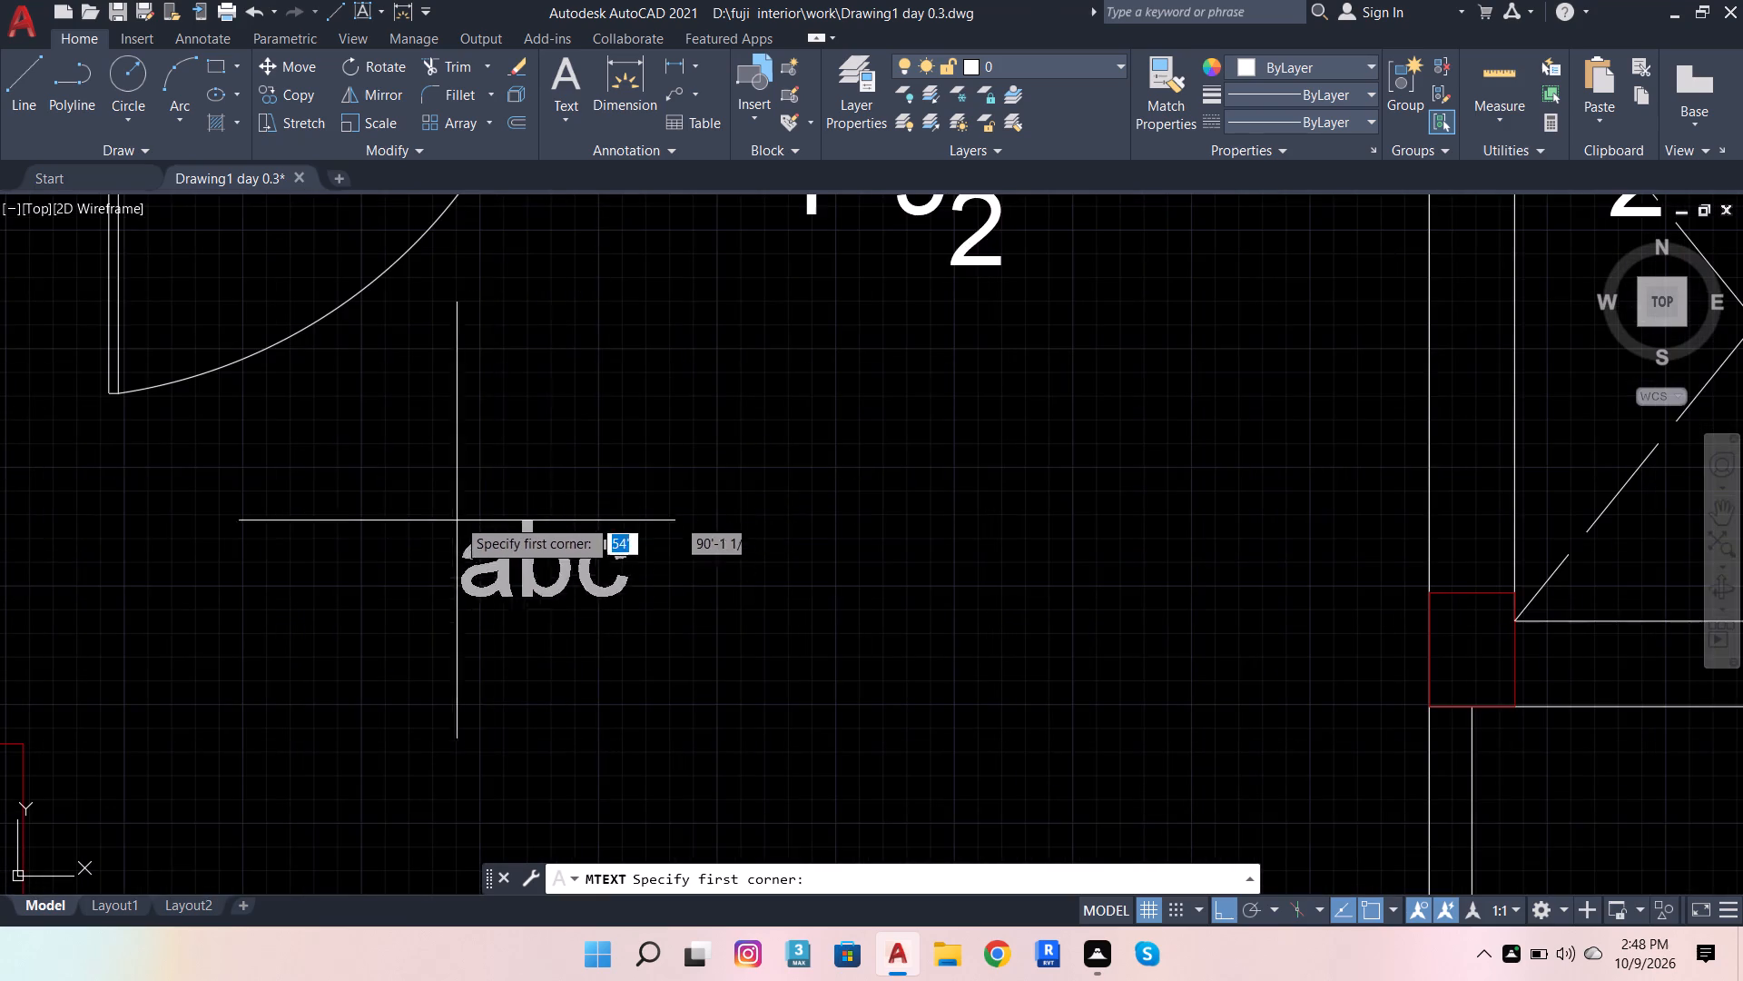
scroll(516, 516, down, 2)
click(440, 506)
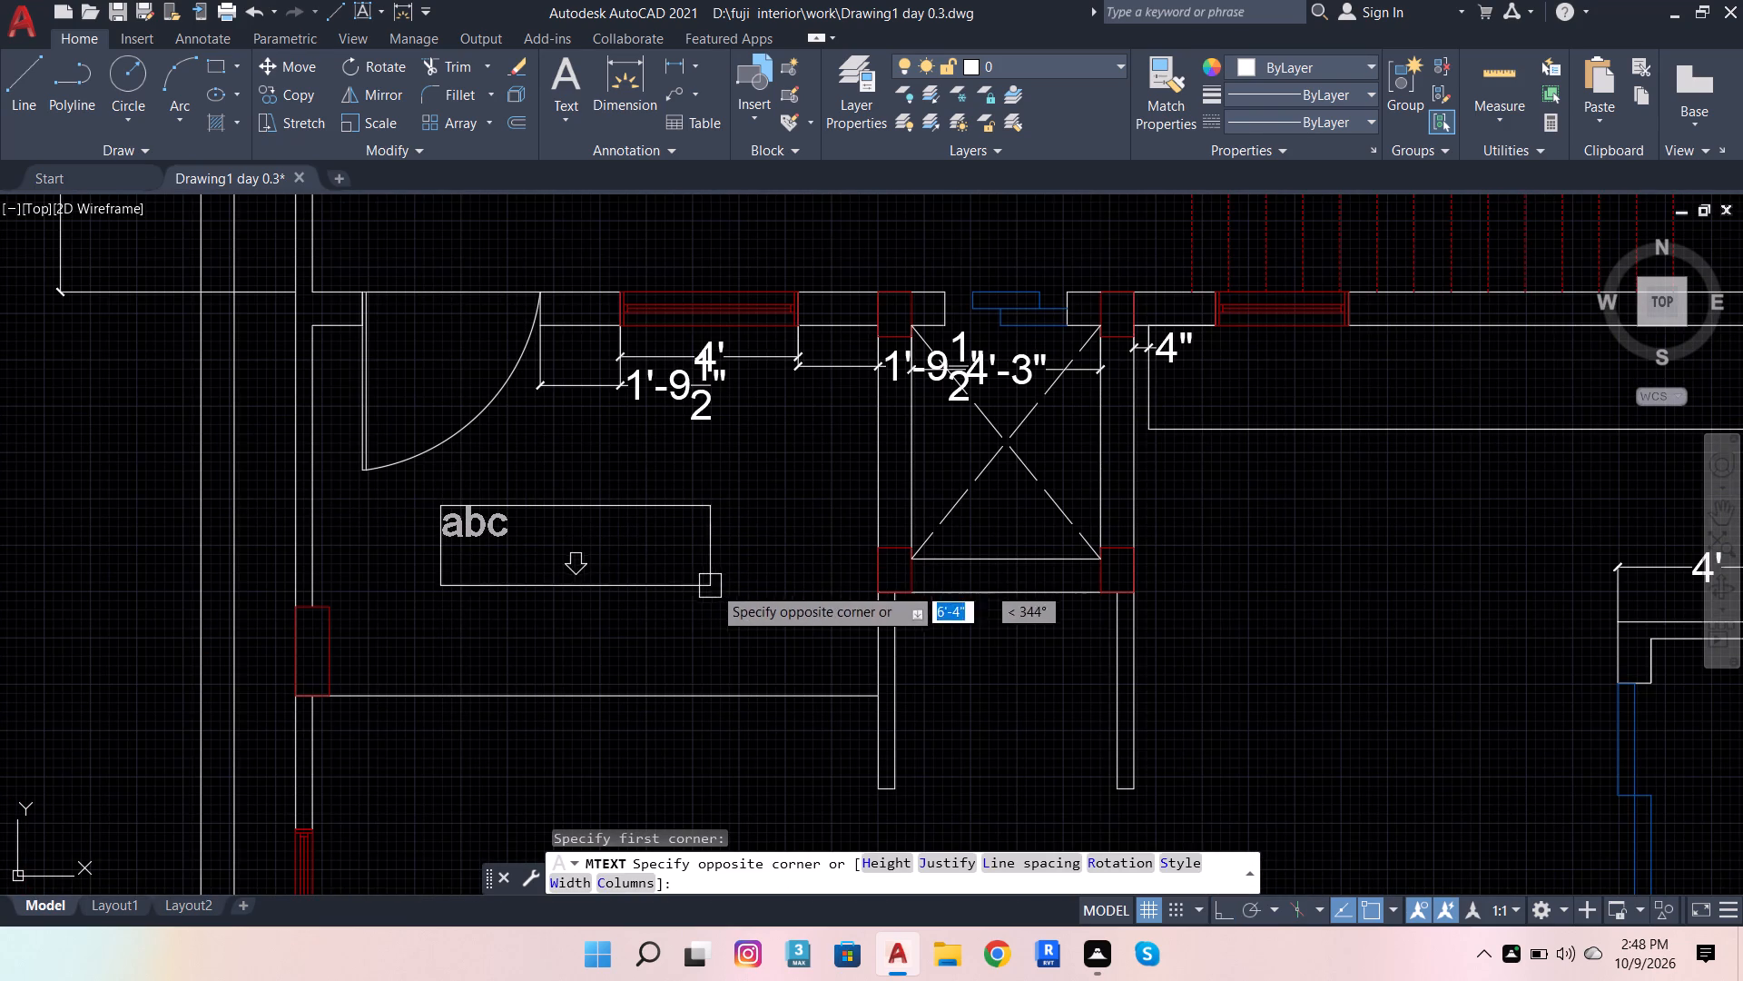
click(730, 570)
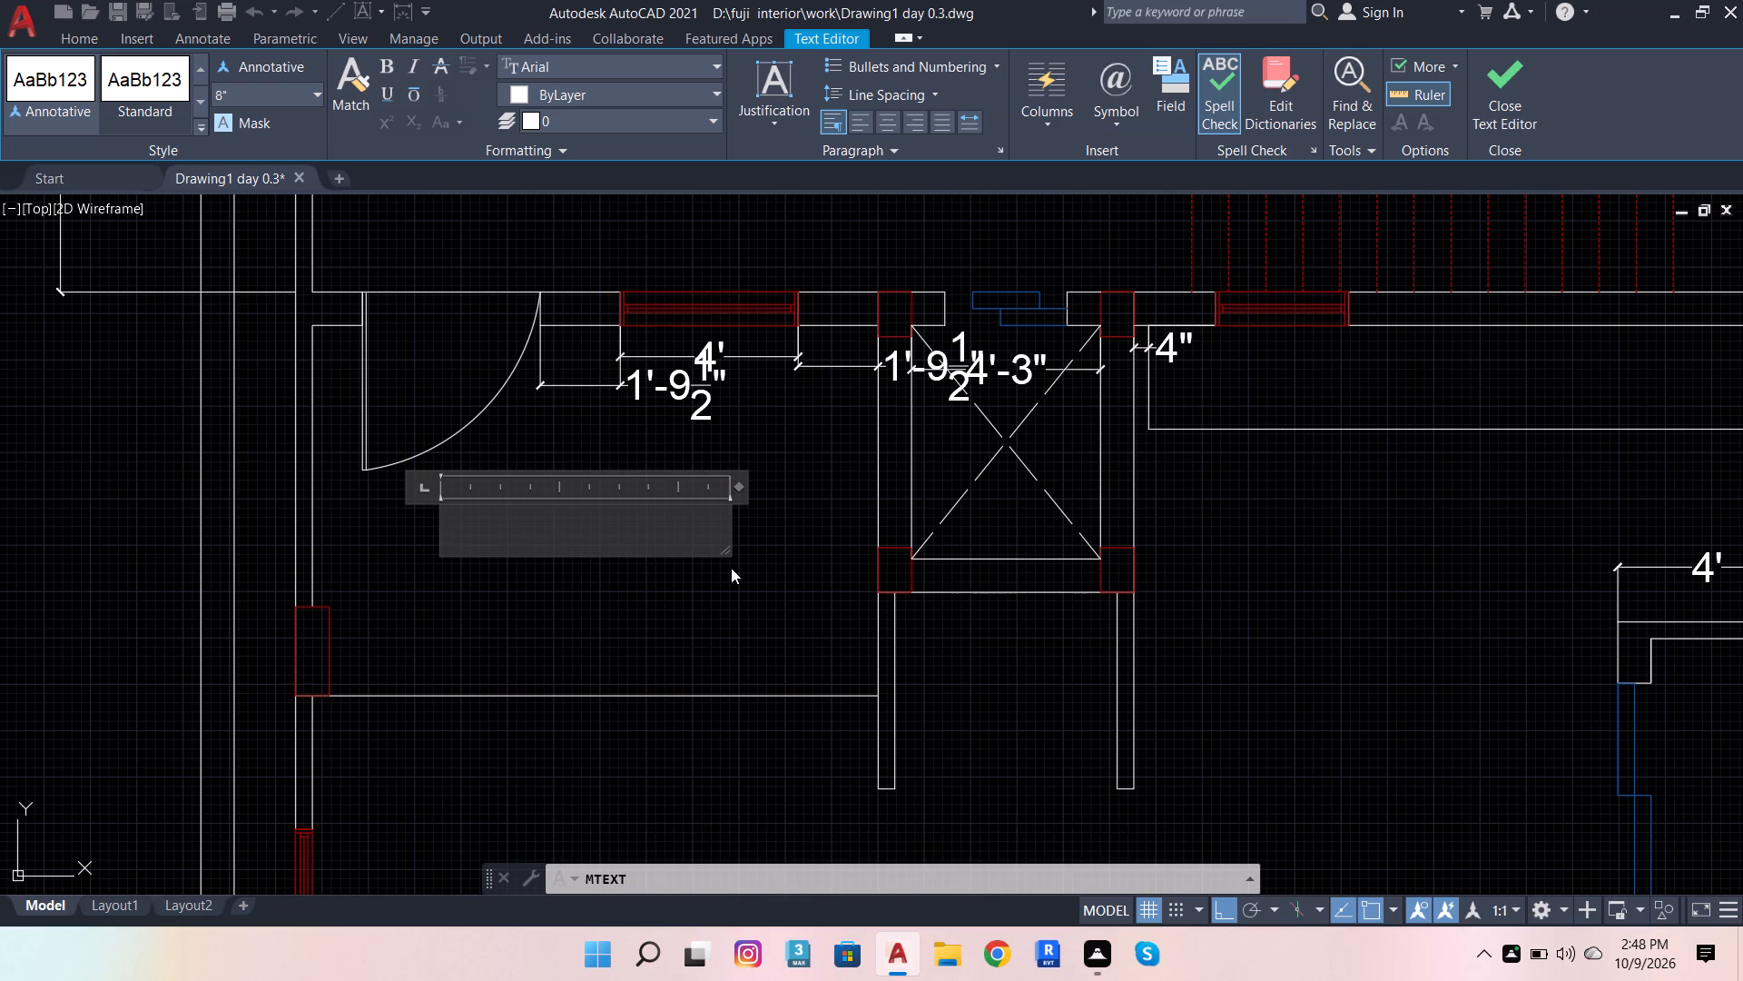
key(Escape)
Place a multiline text box in the corridor west of the staircase and centre its paragraph alignment.
scroll(732, 568, down, 2)
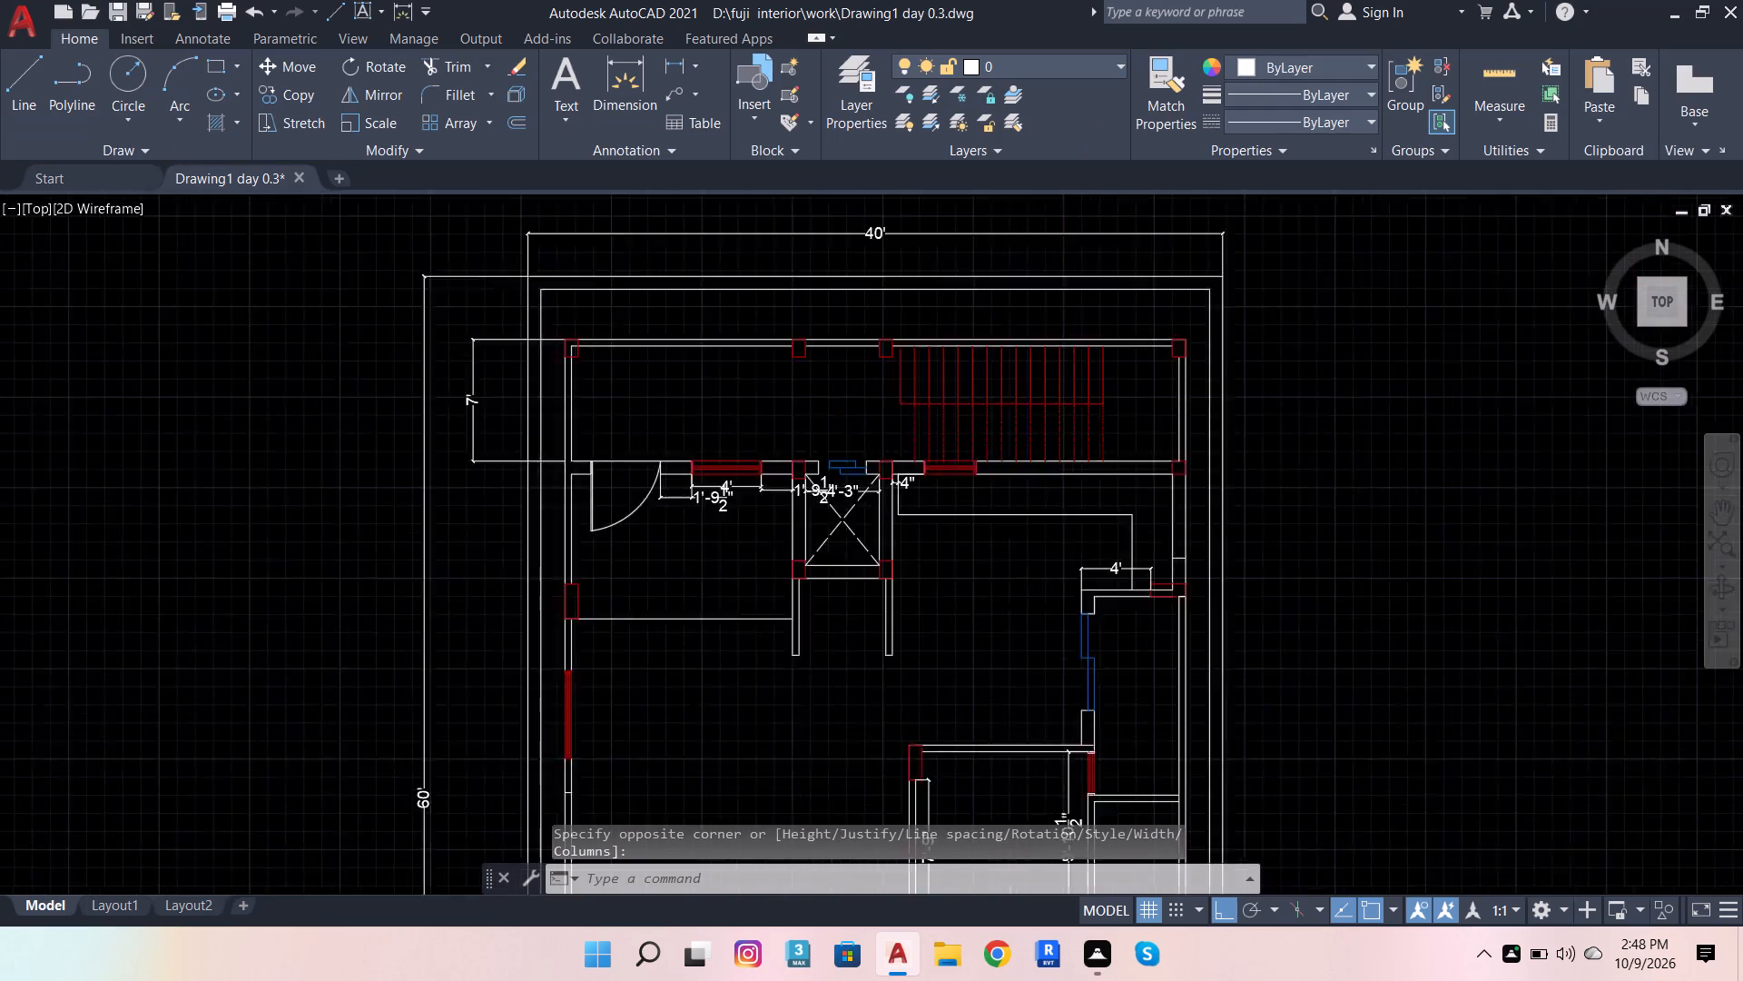
scroll(748, 575, down, 2)
scroll(698, 549, up, 1)
scroll(762, 492, up, 3)
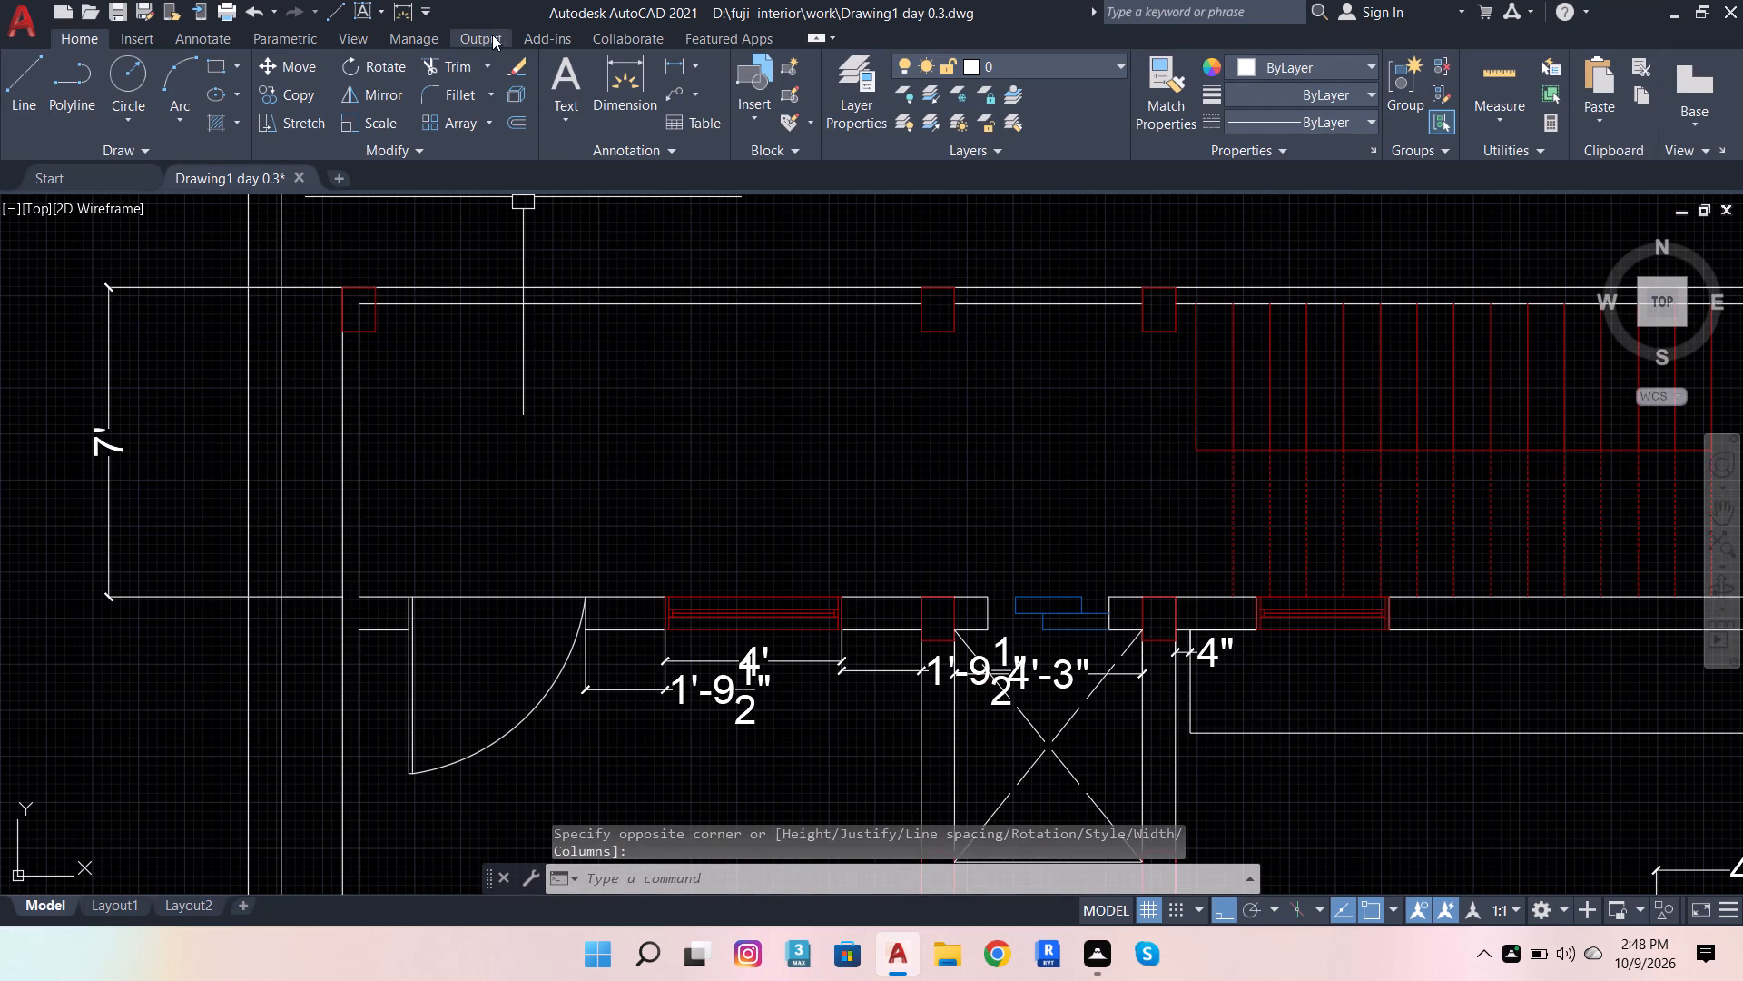
click(570, 74)
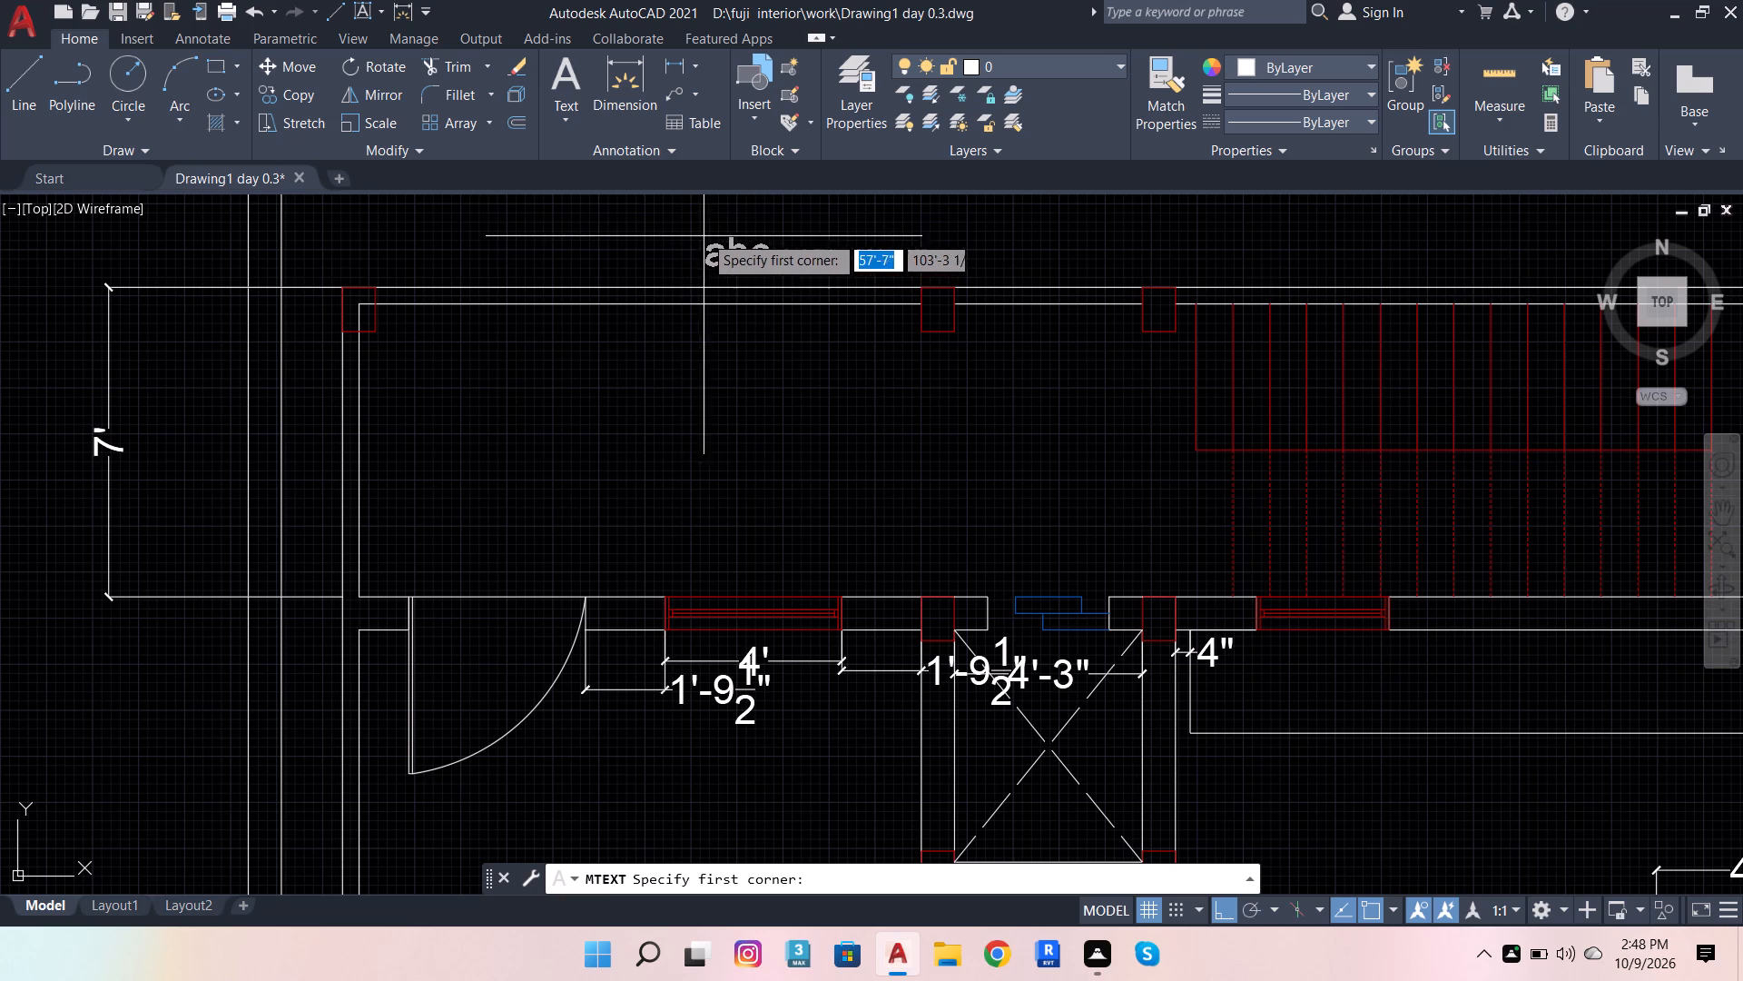
click(659, 398)
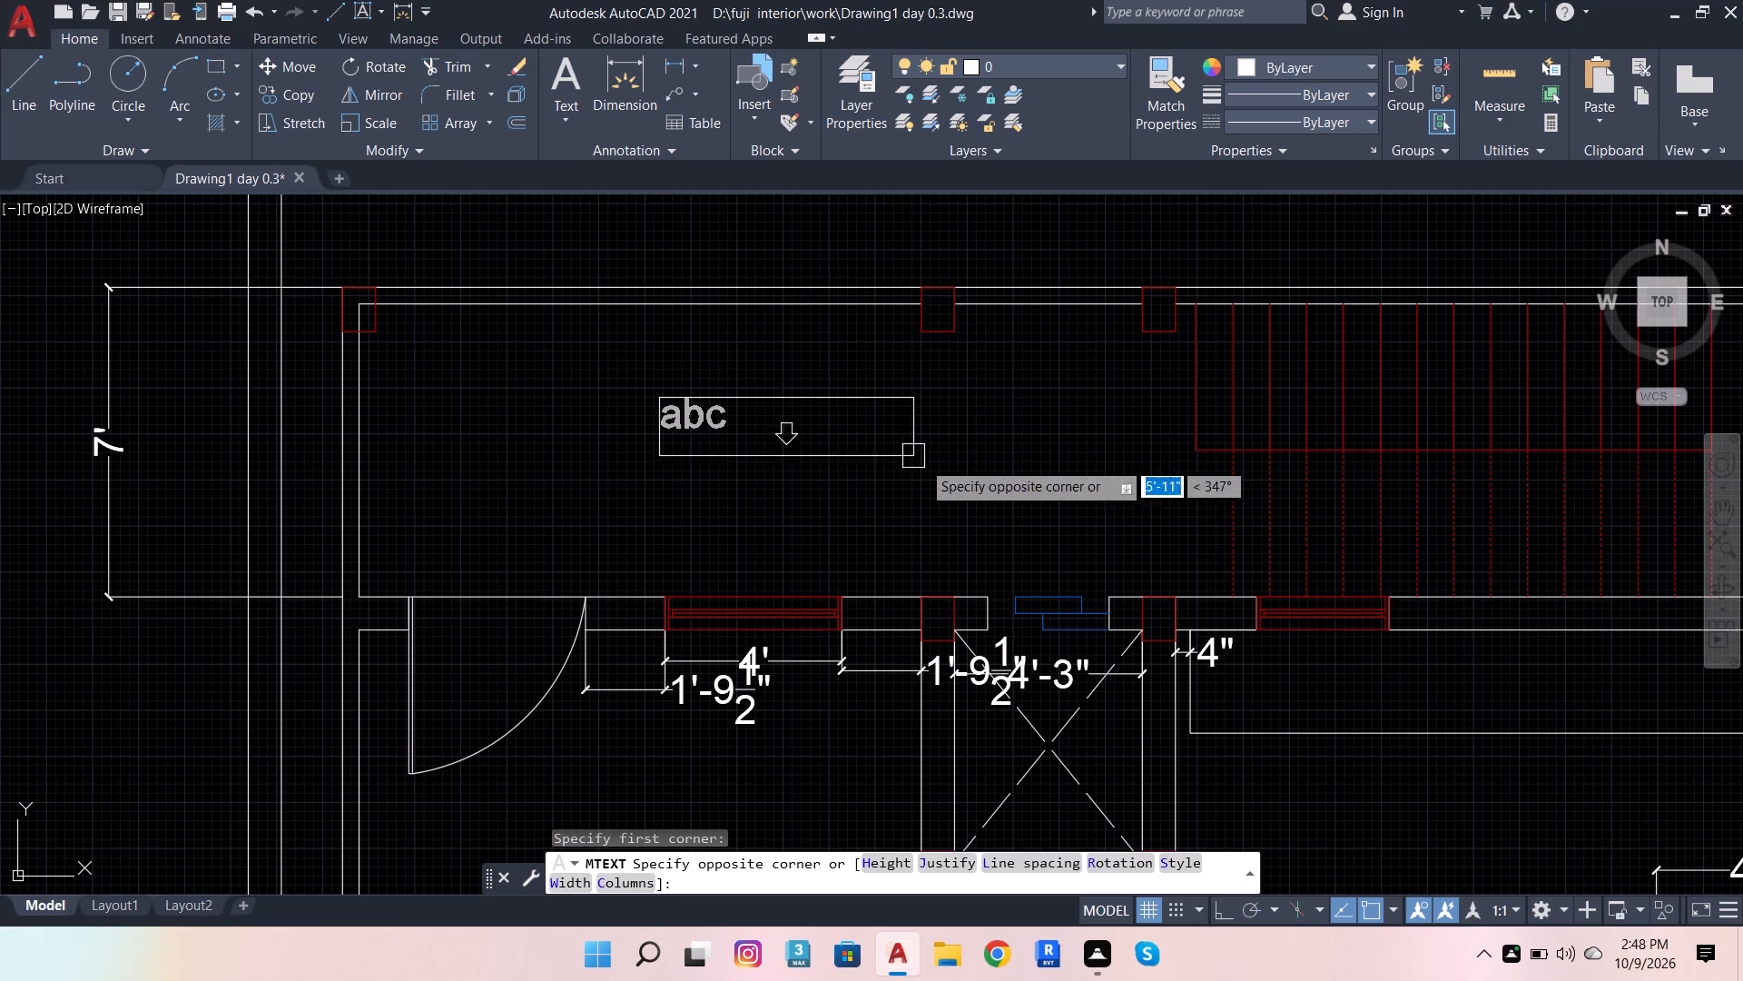
click(1089, 446)
scroll(927, 419, up, 2)
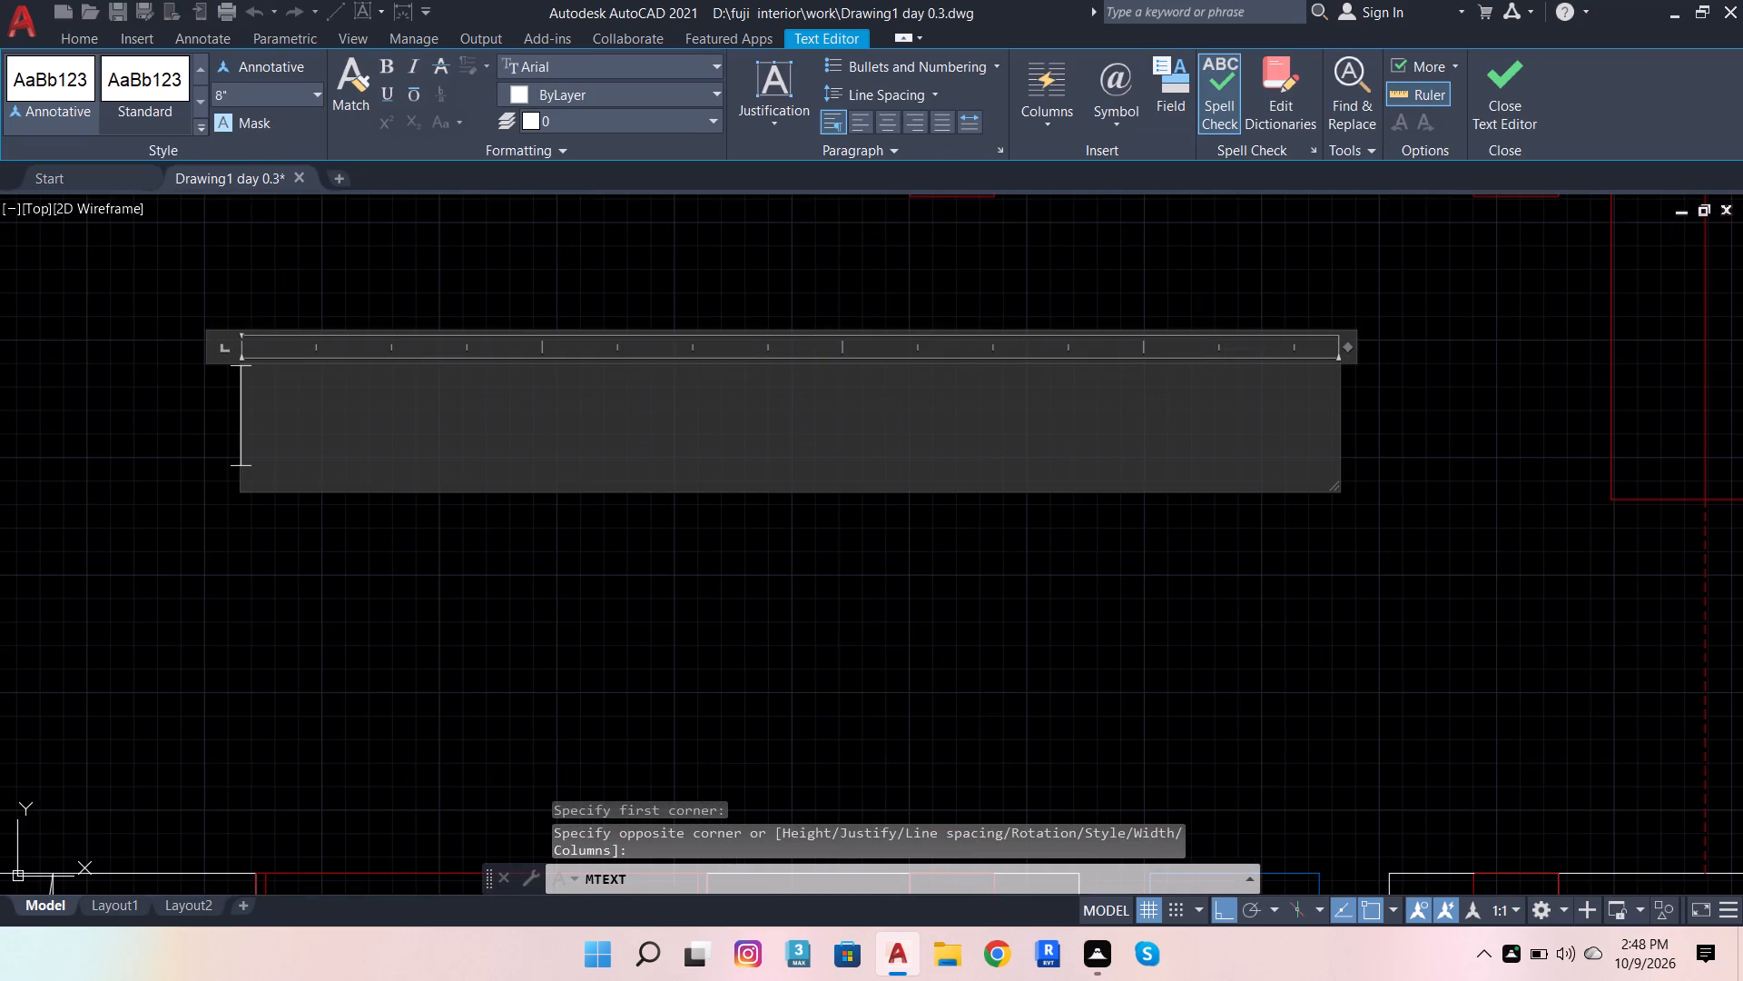
scroll(927, 419, up, 1)
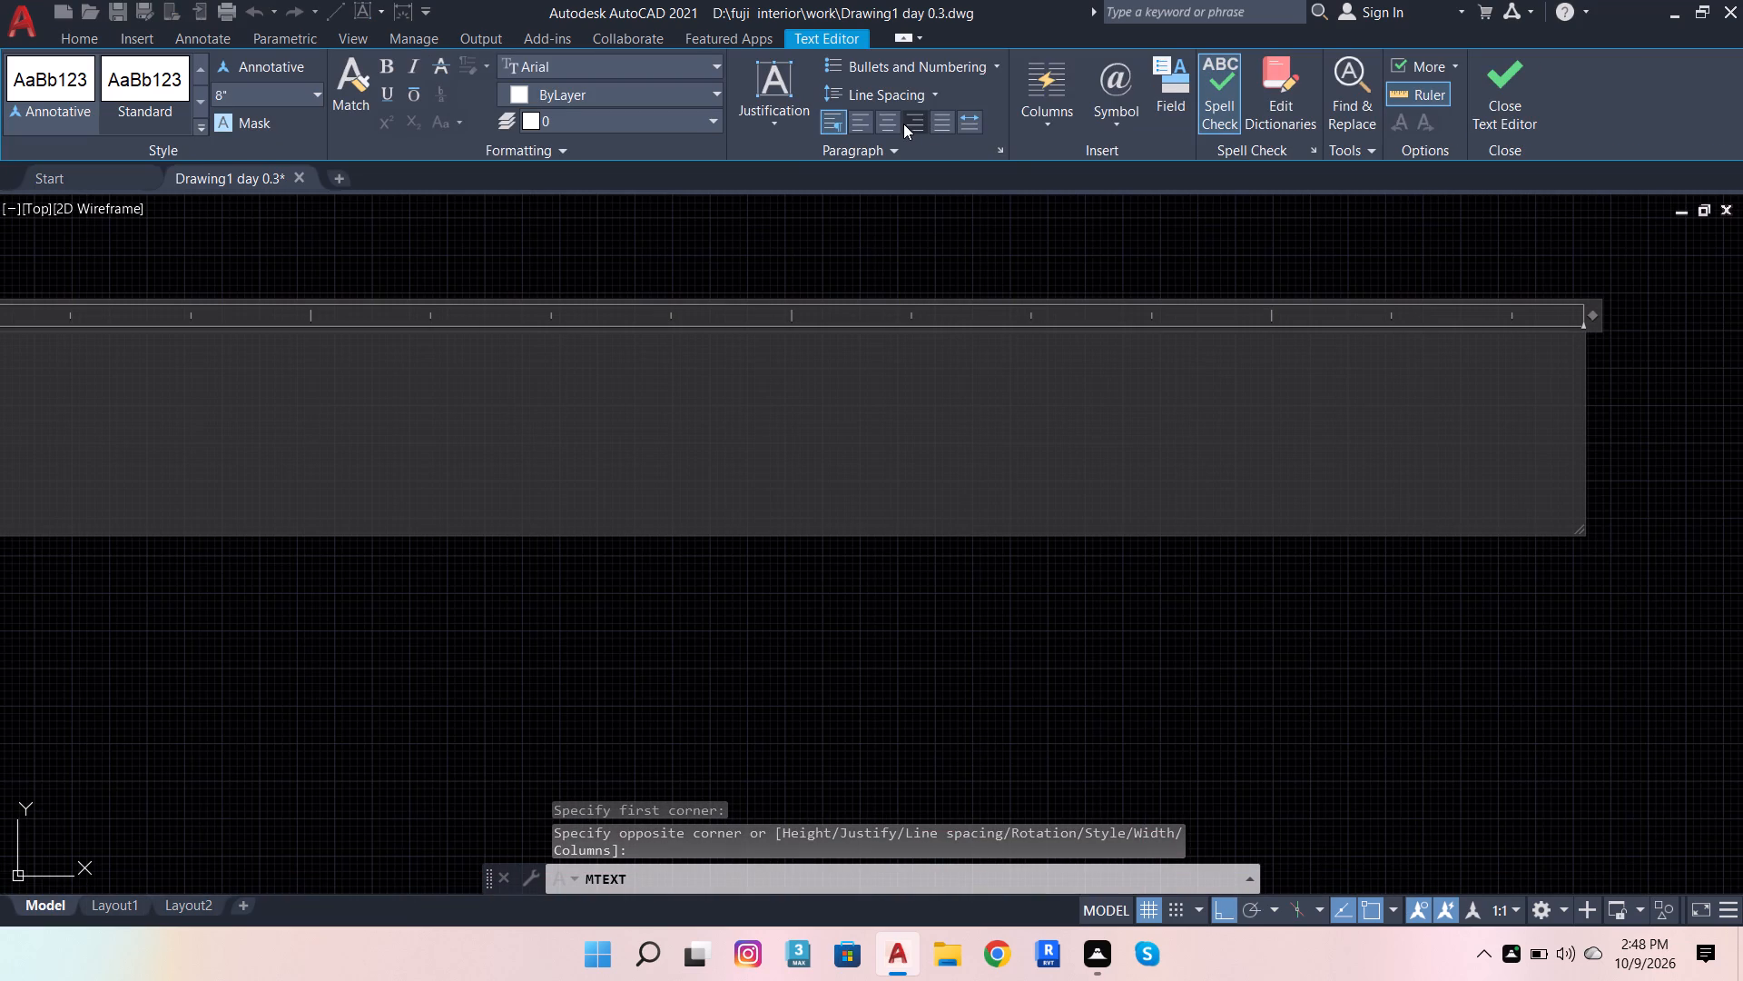
click(888, 116)
scroll(845, 389, down, 3)
scroll(786, 406, up, 2)
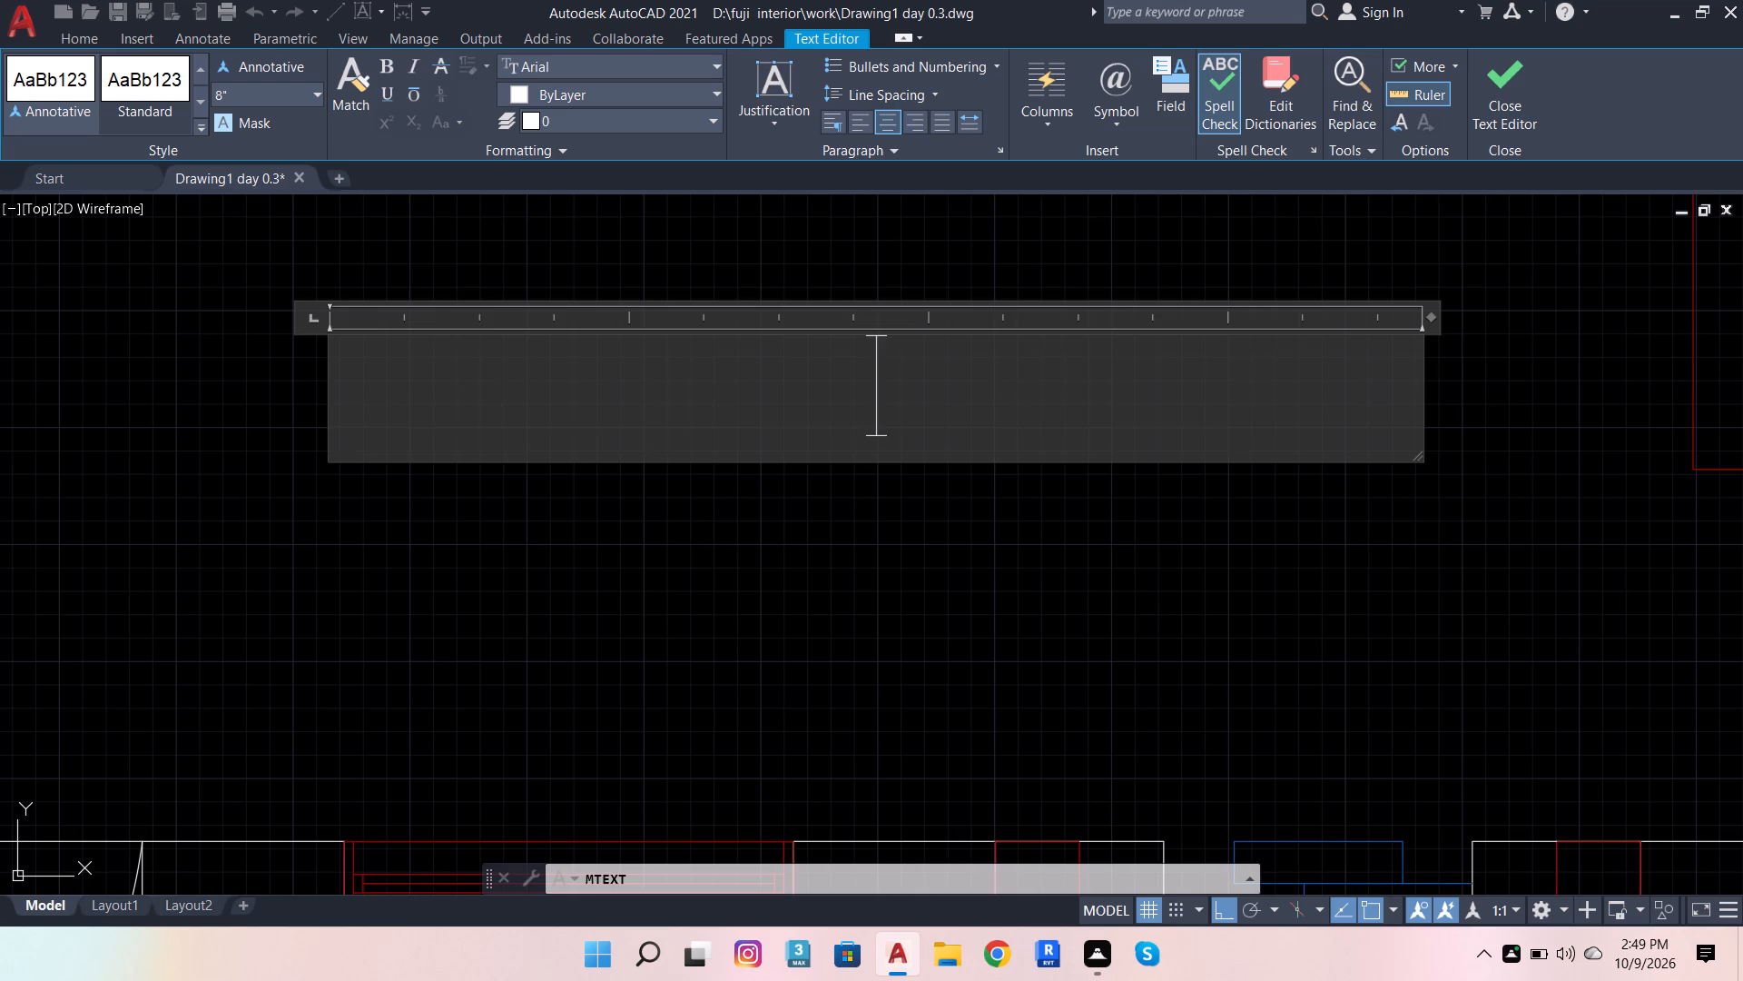
Enter the corridor label text "6'-7'.5 WIDE CORRIDOR".
text(6')
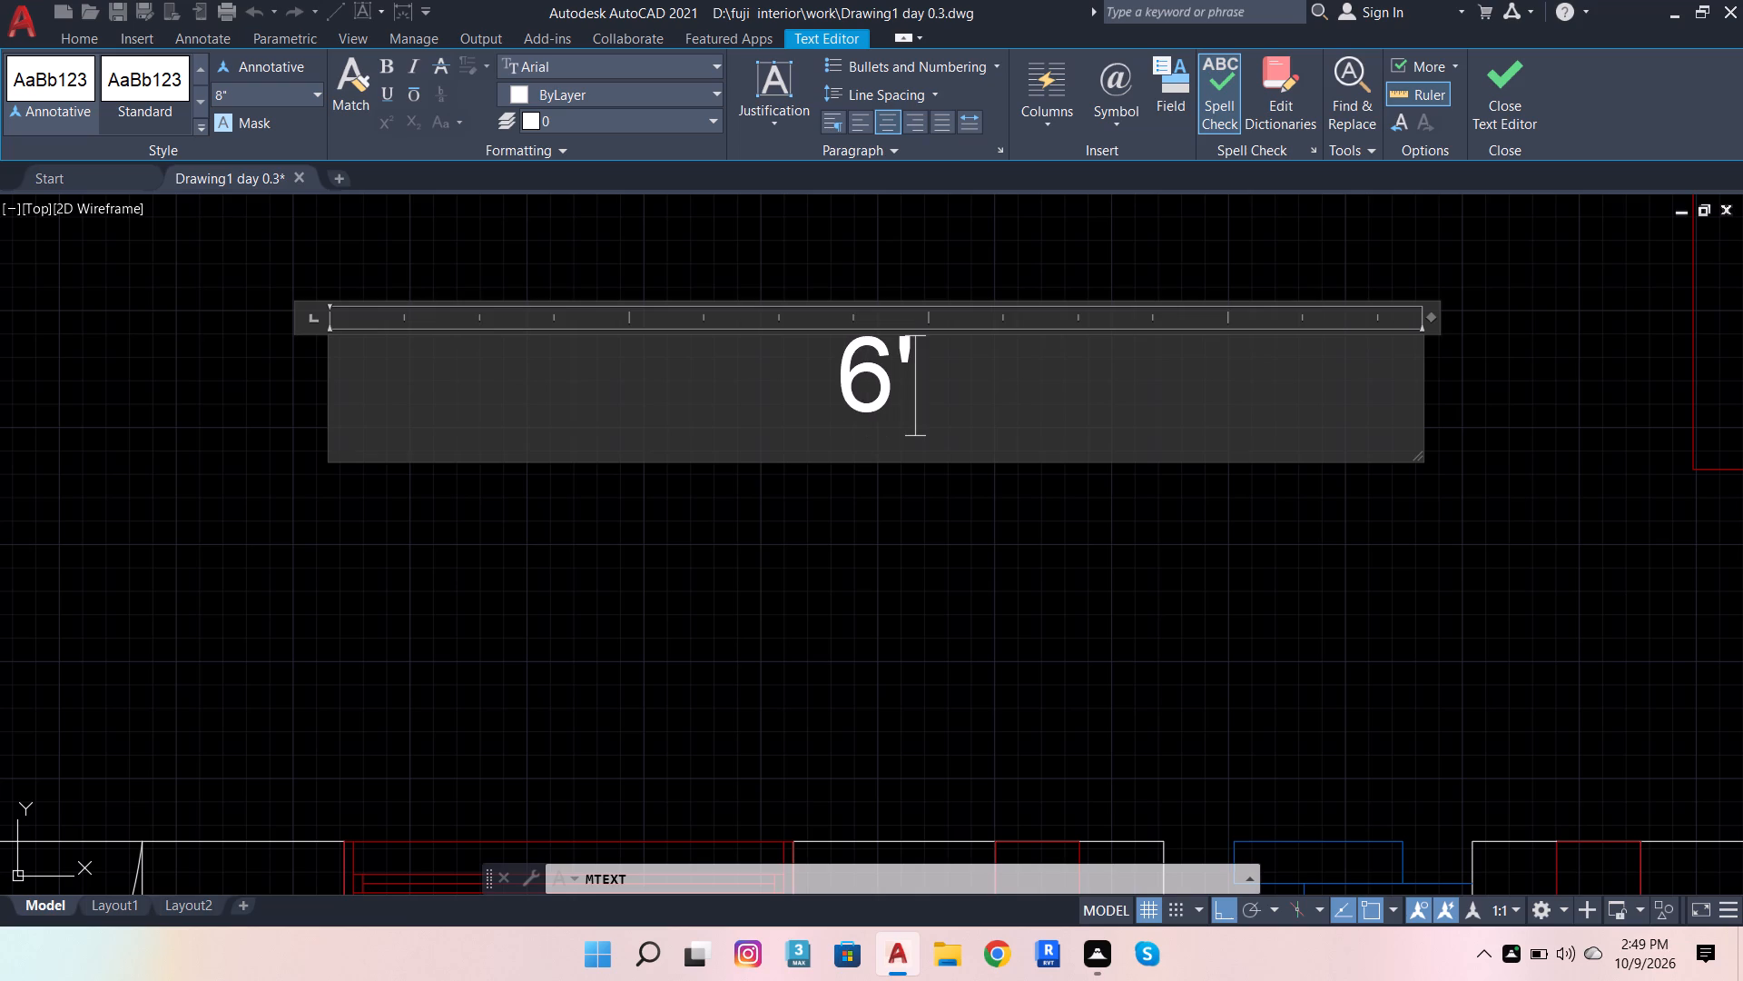
key(minus)
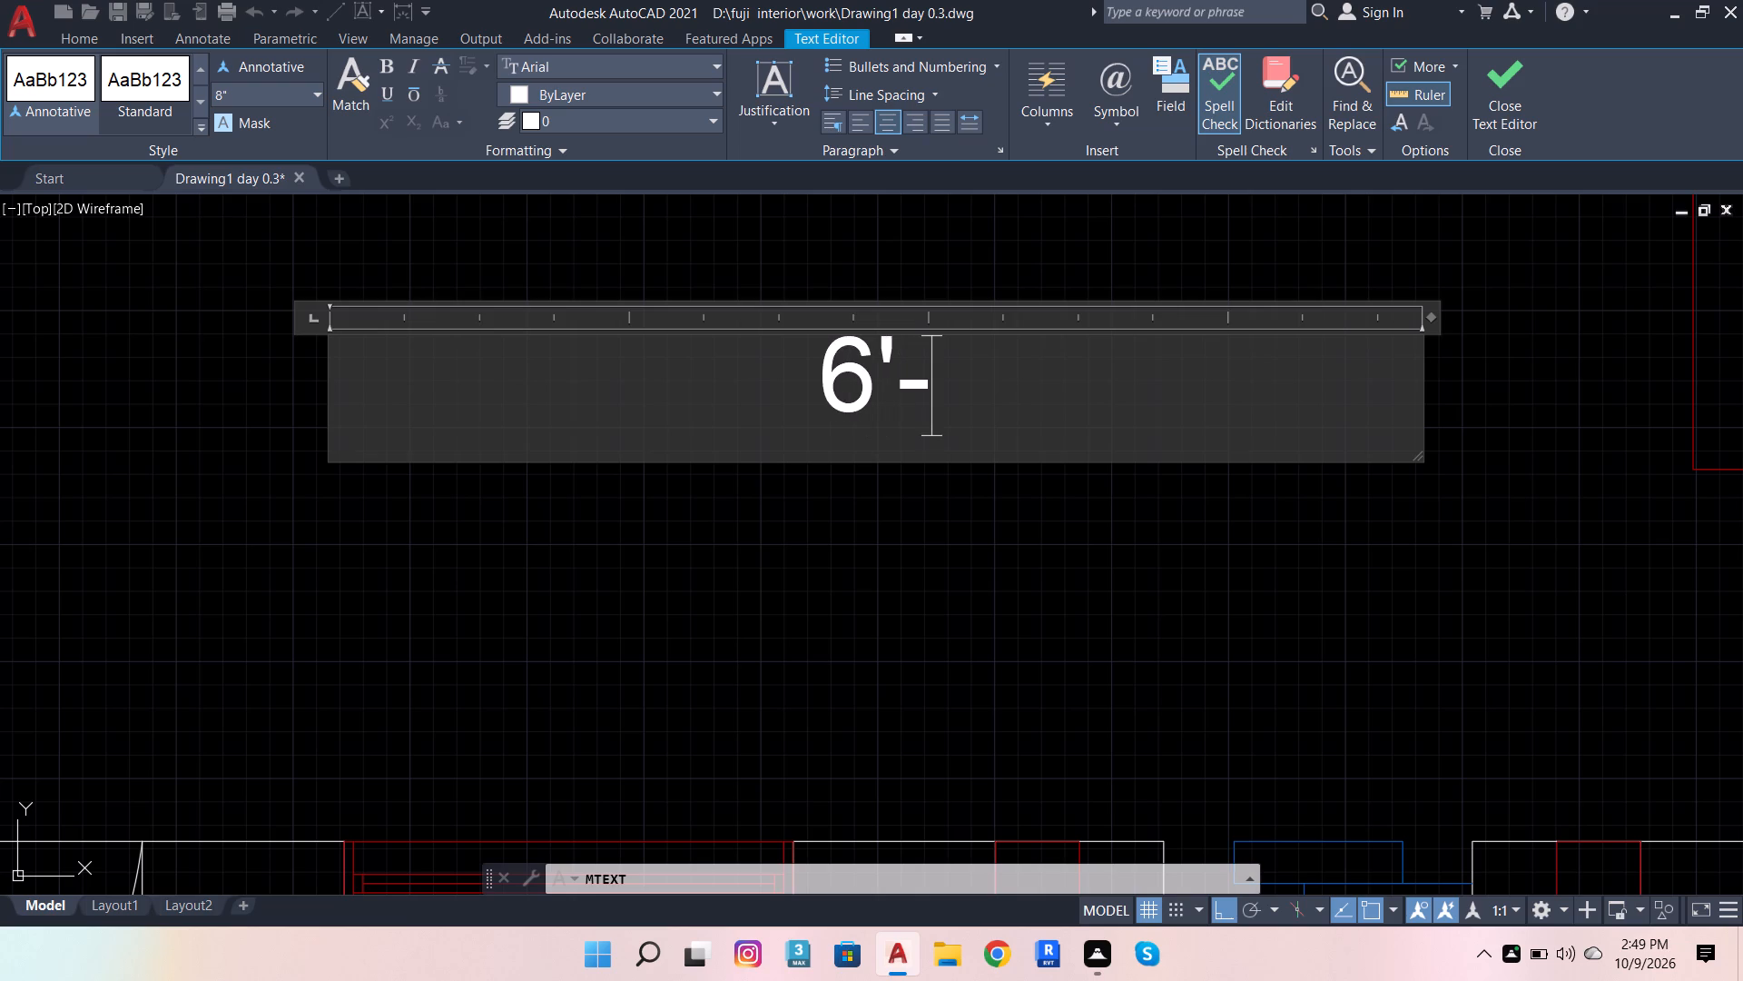
text(7')
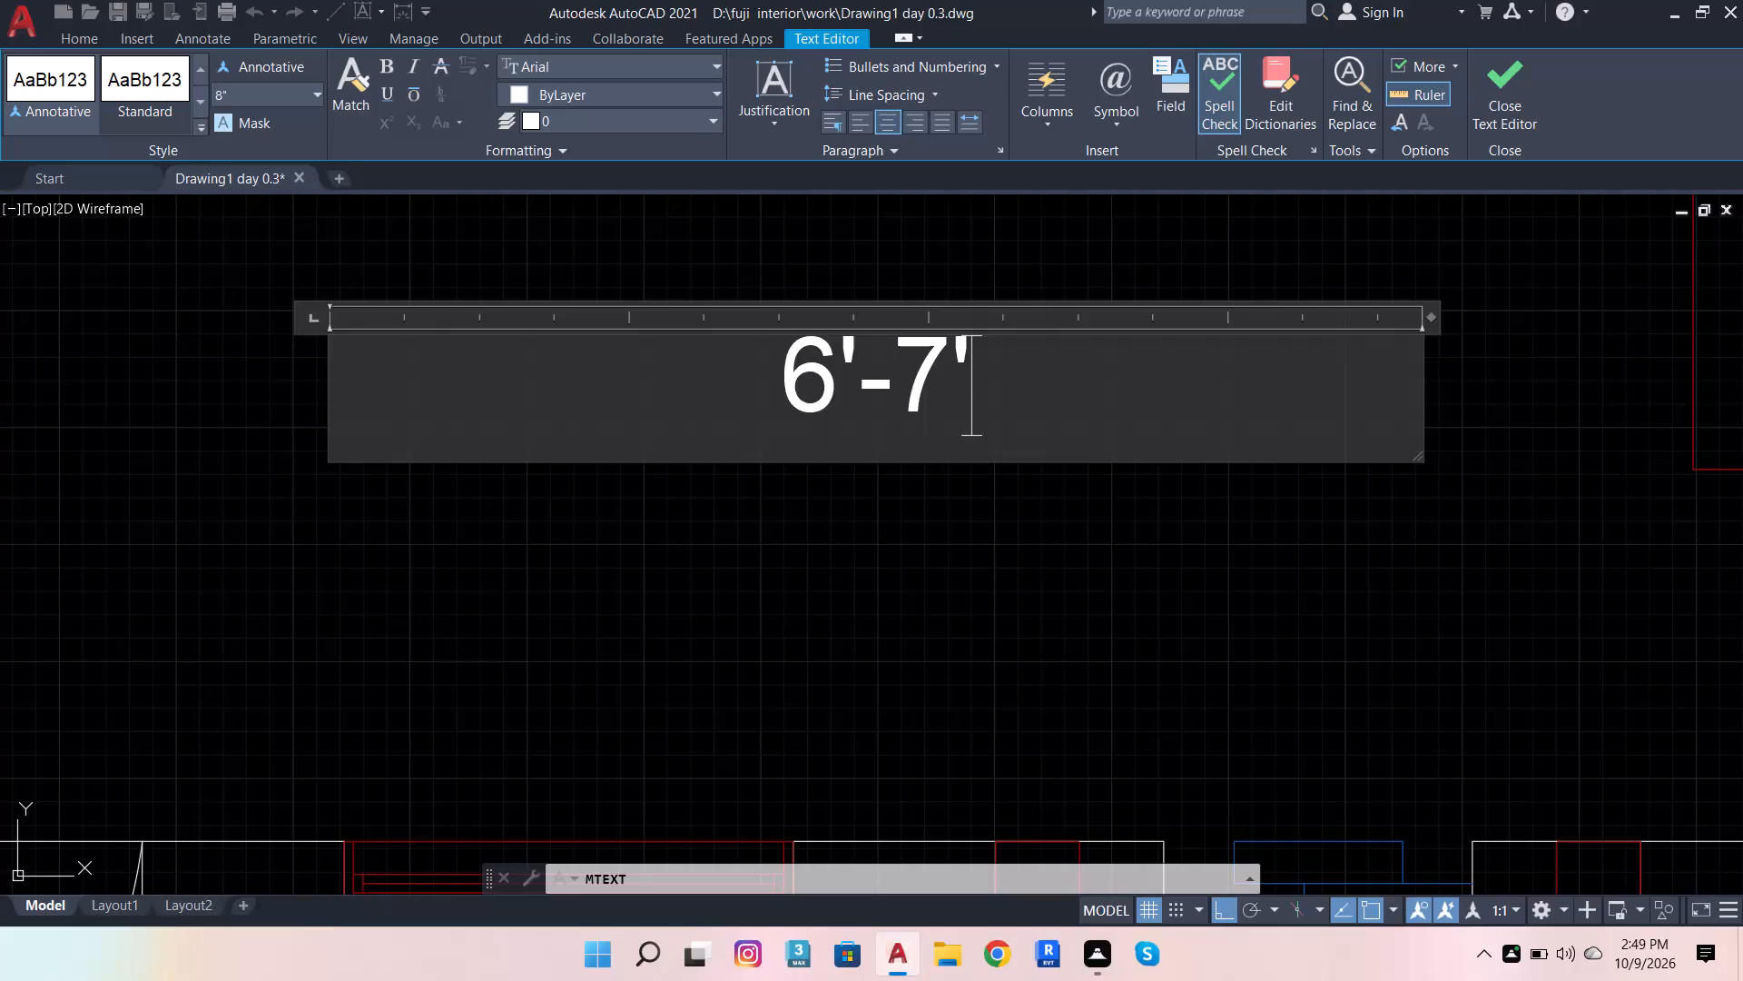
text(.5)
key(space)
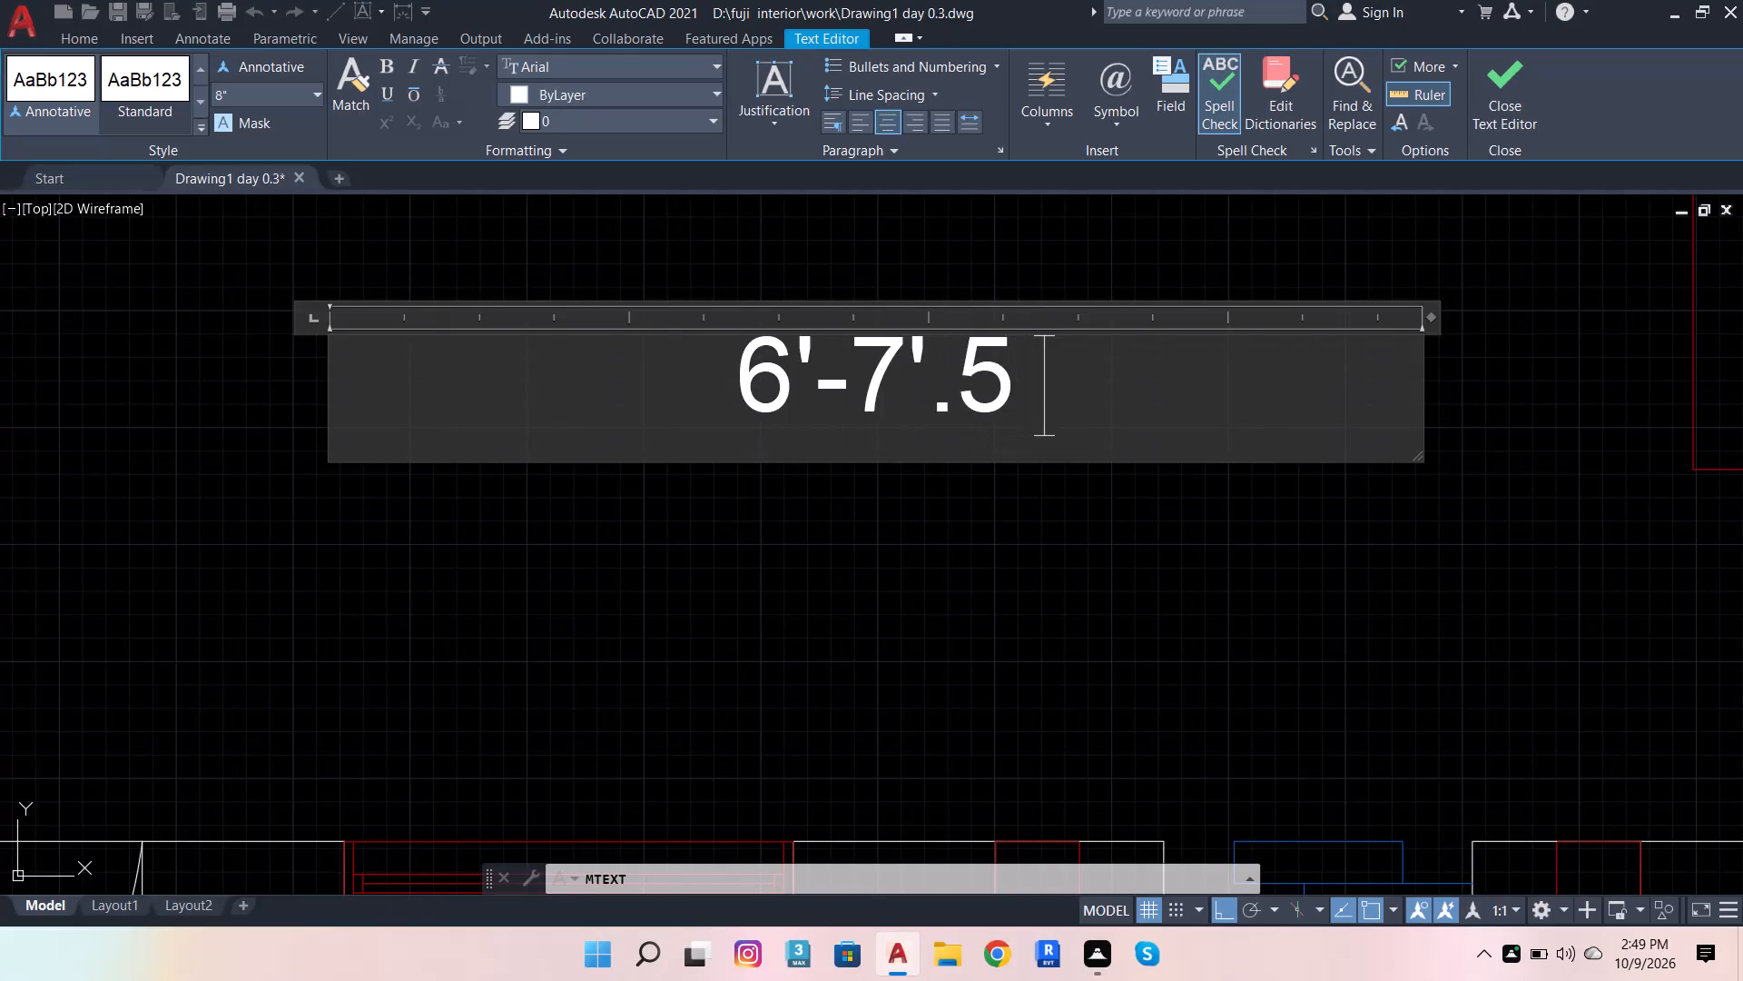
key(space)
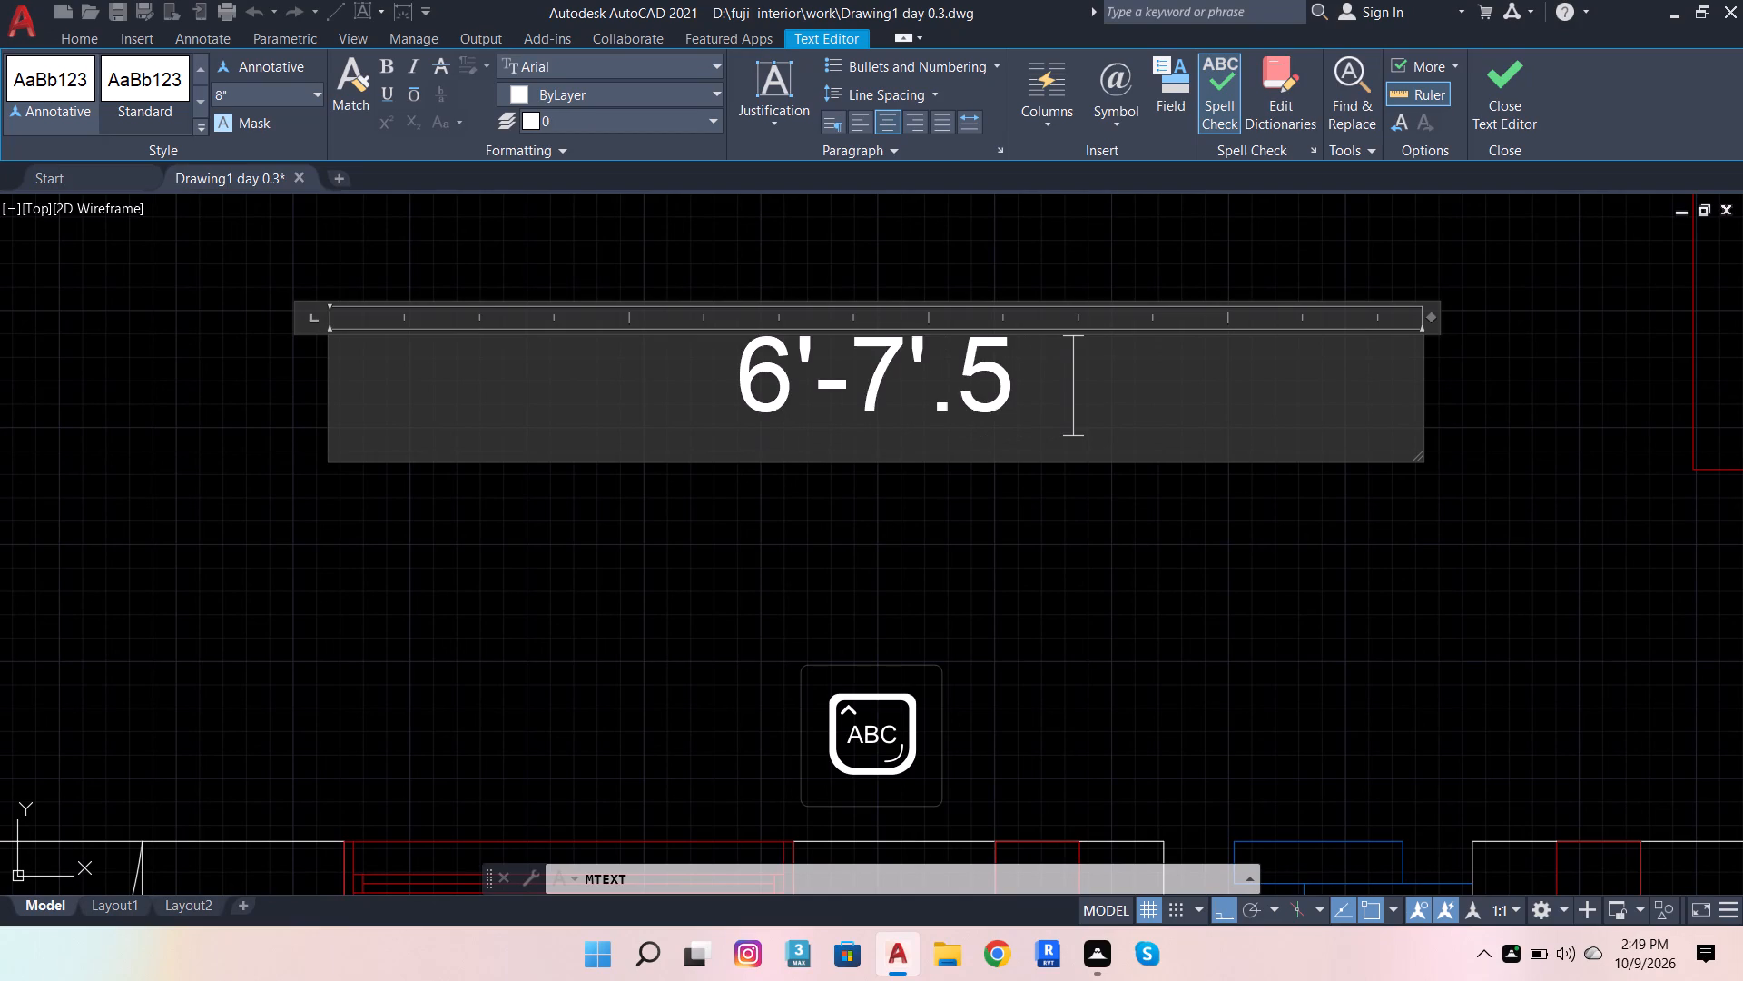
text(WI)
text(DE)
key(space)
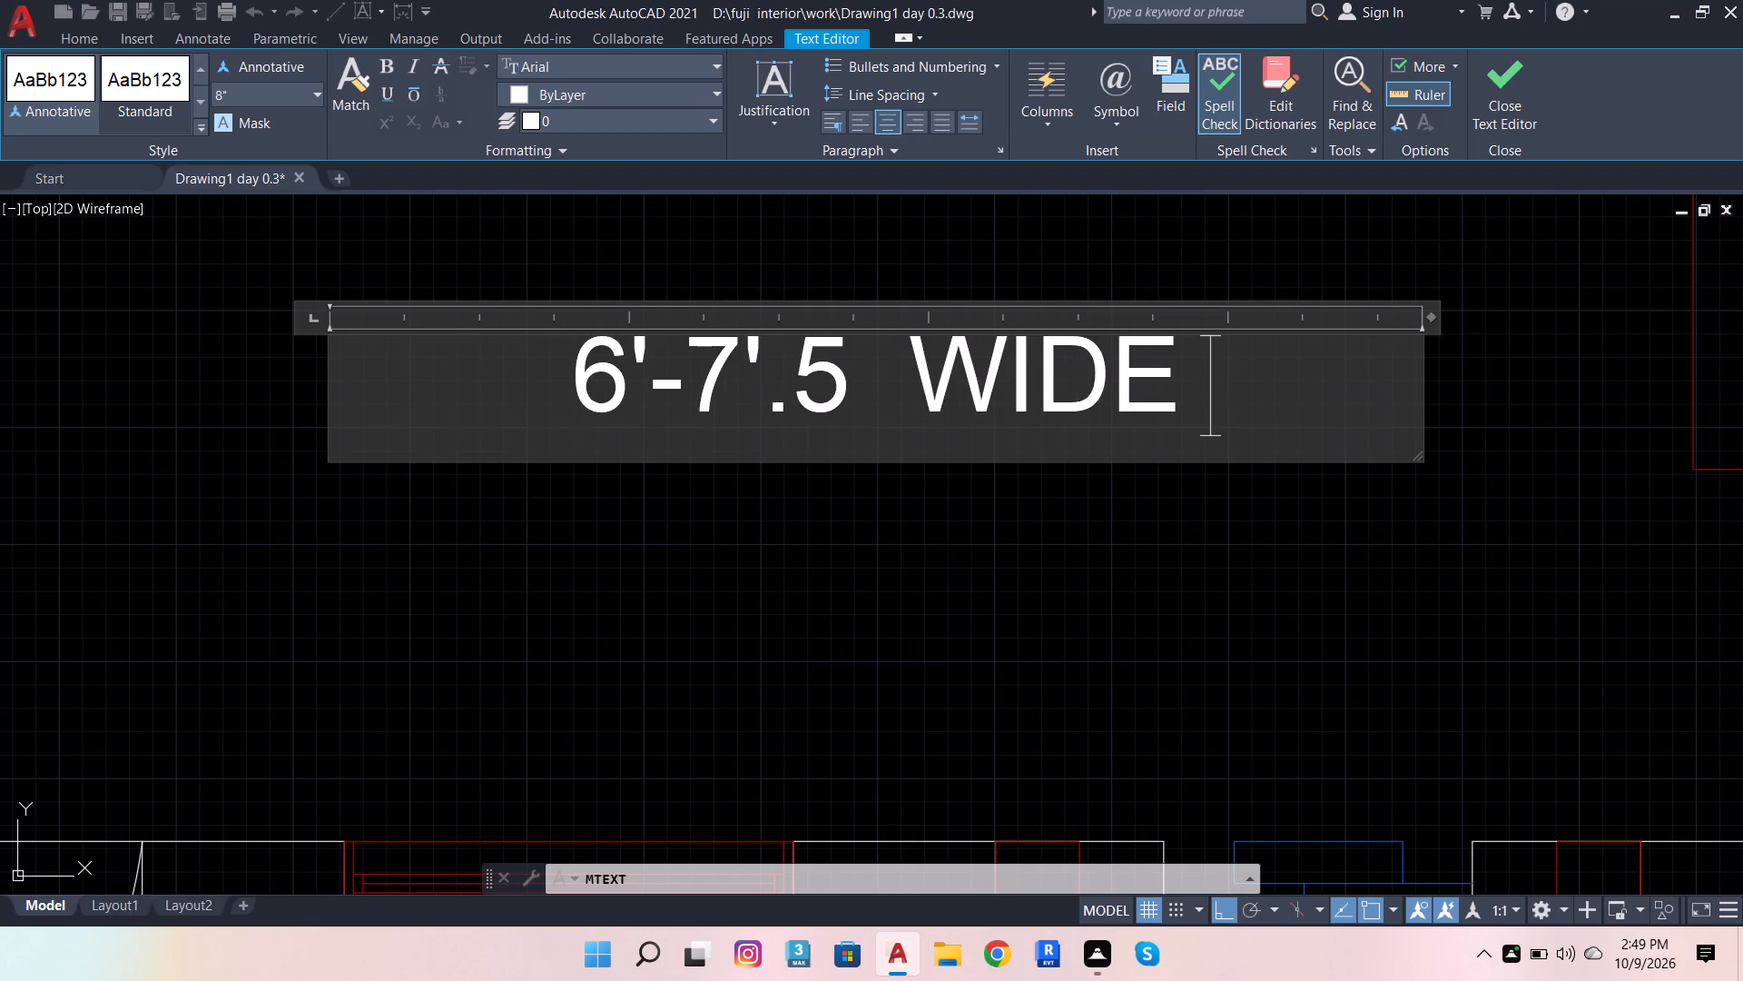
text(COO)
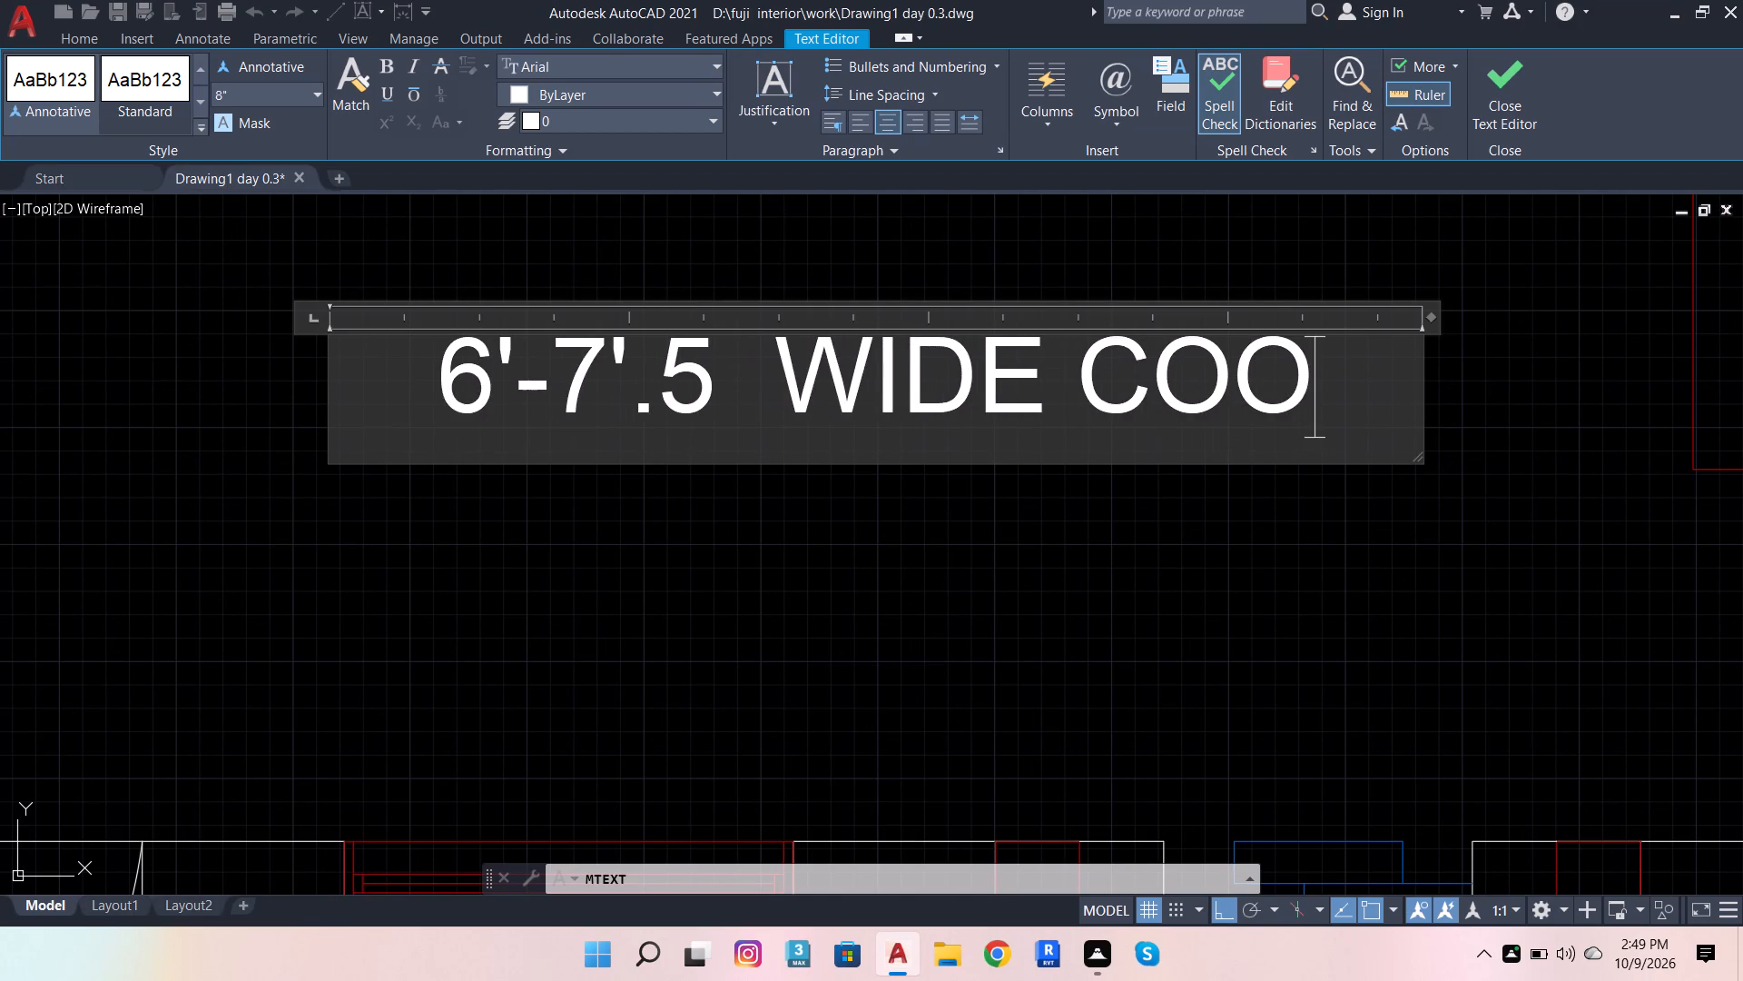
key(BackSpace)
key(r)
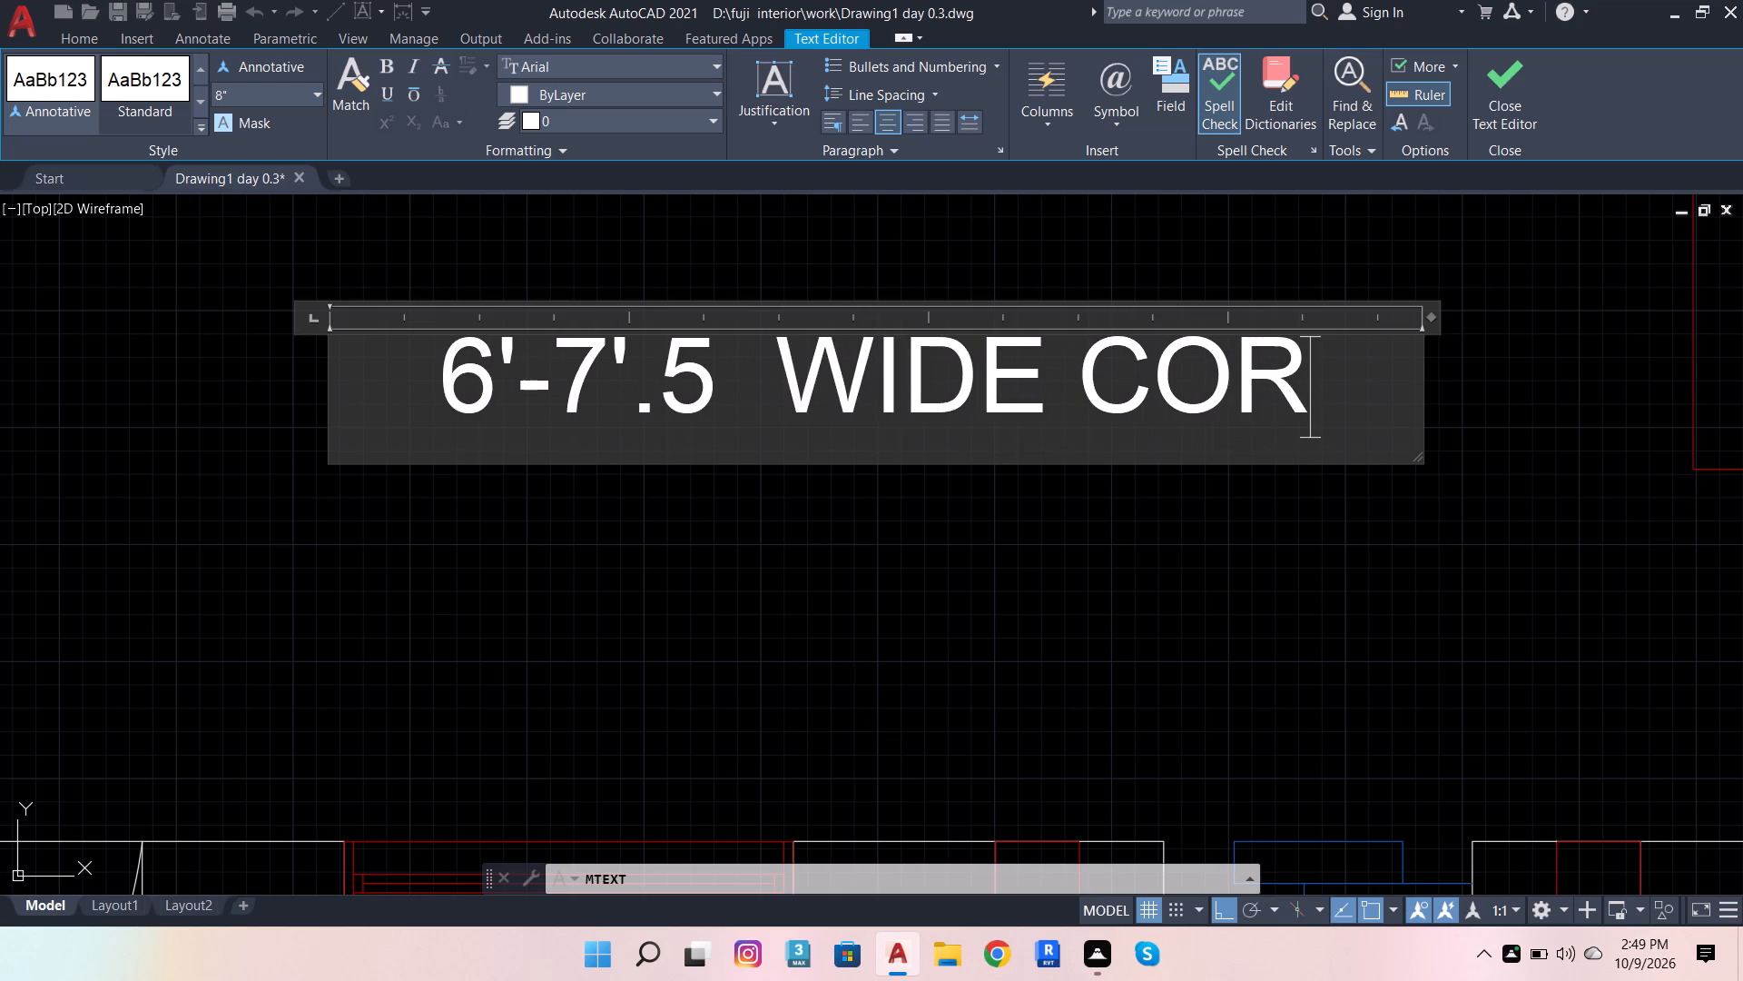
text(RIO)
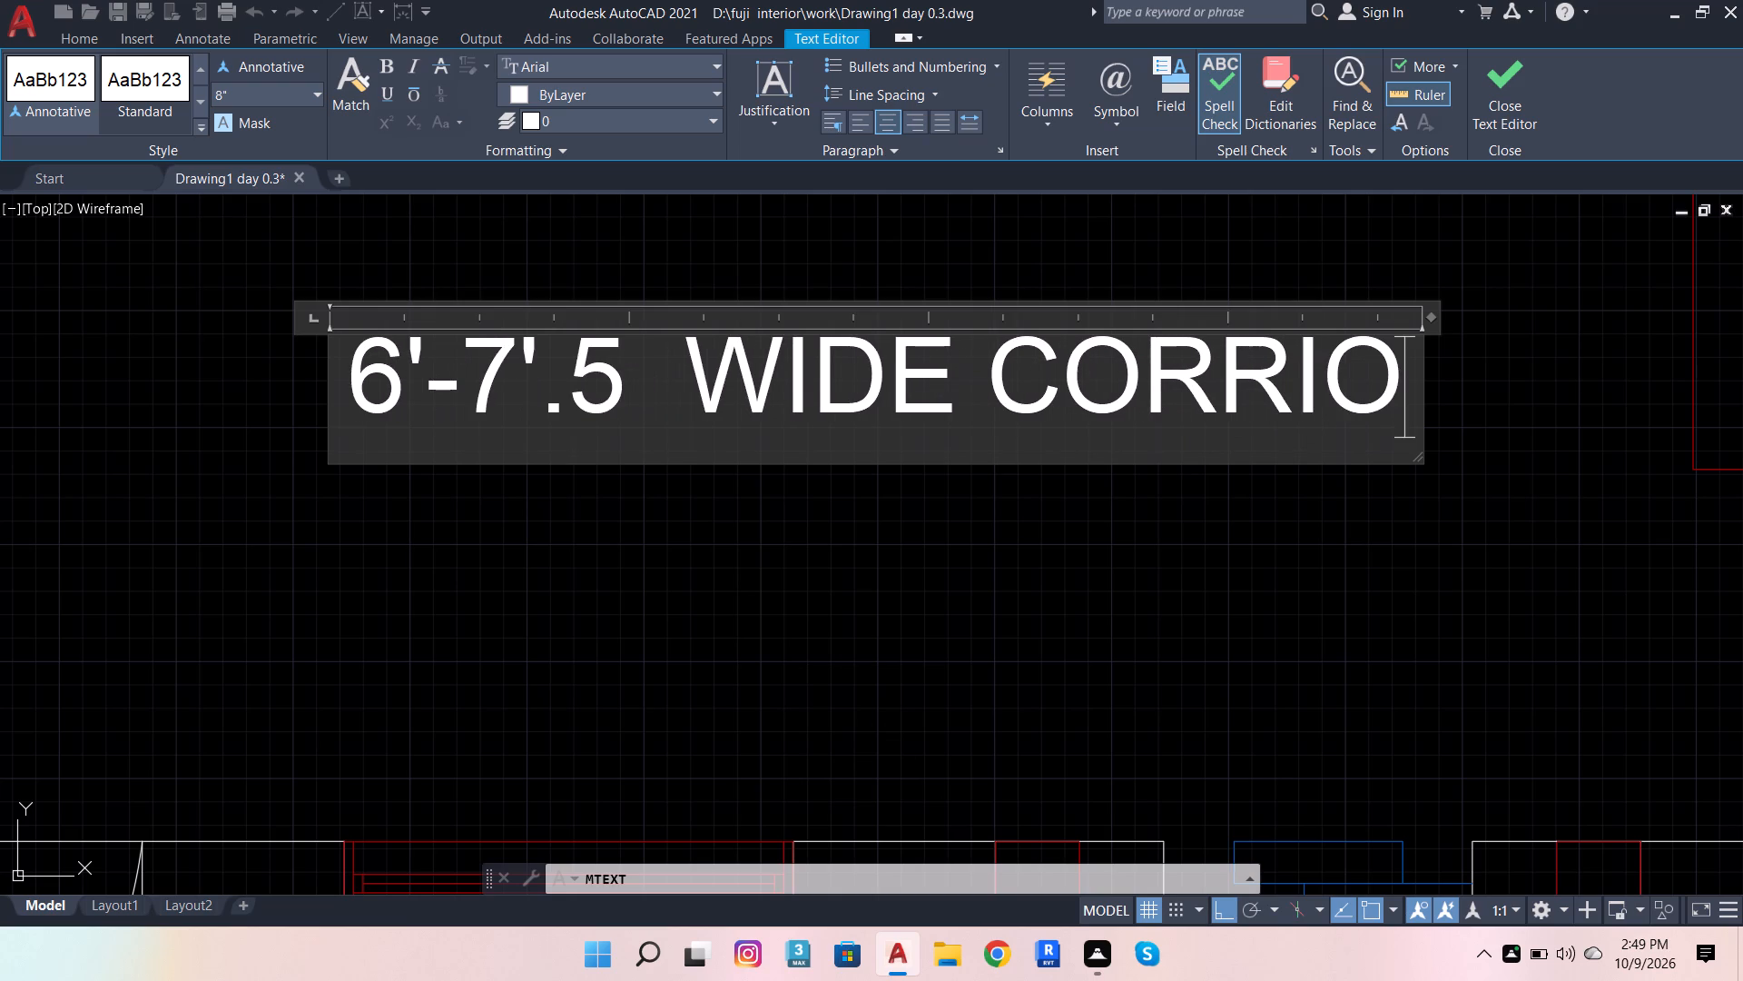
key(BackSpace)
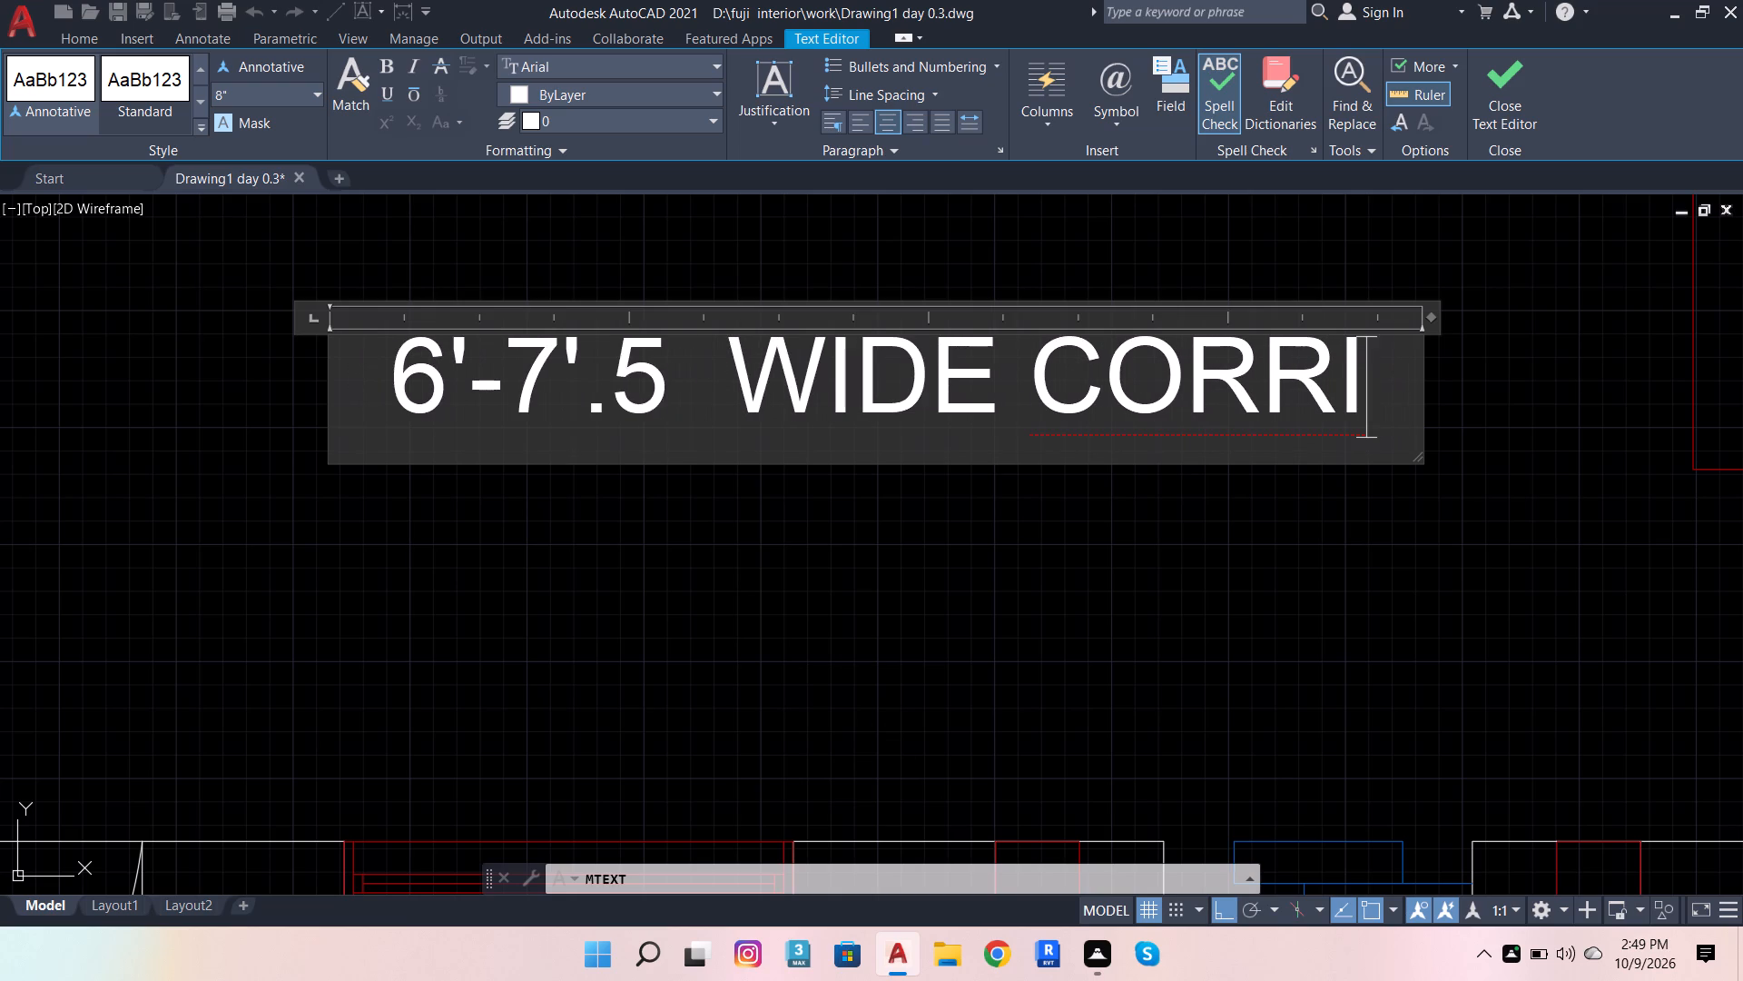
key(d)
key(o)
key(r)
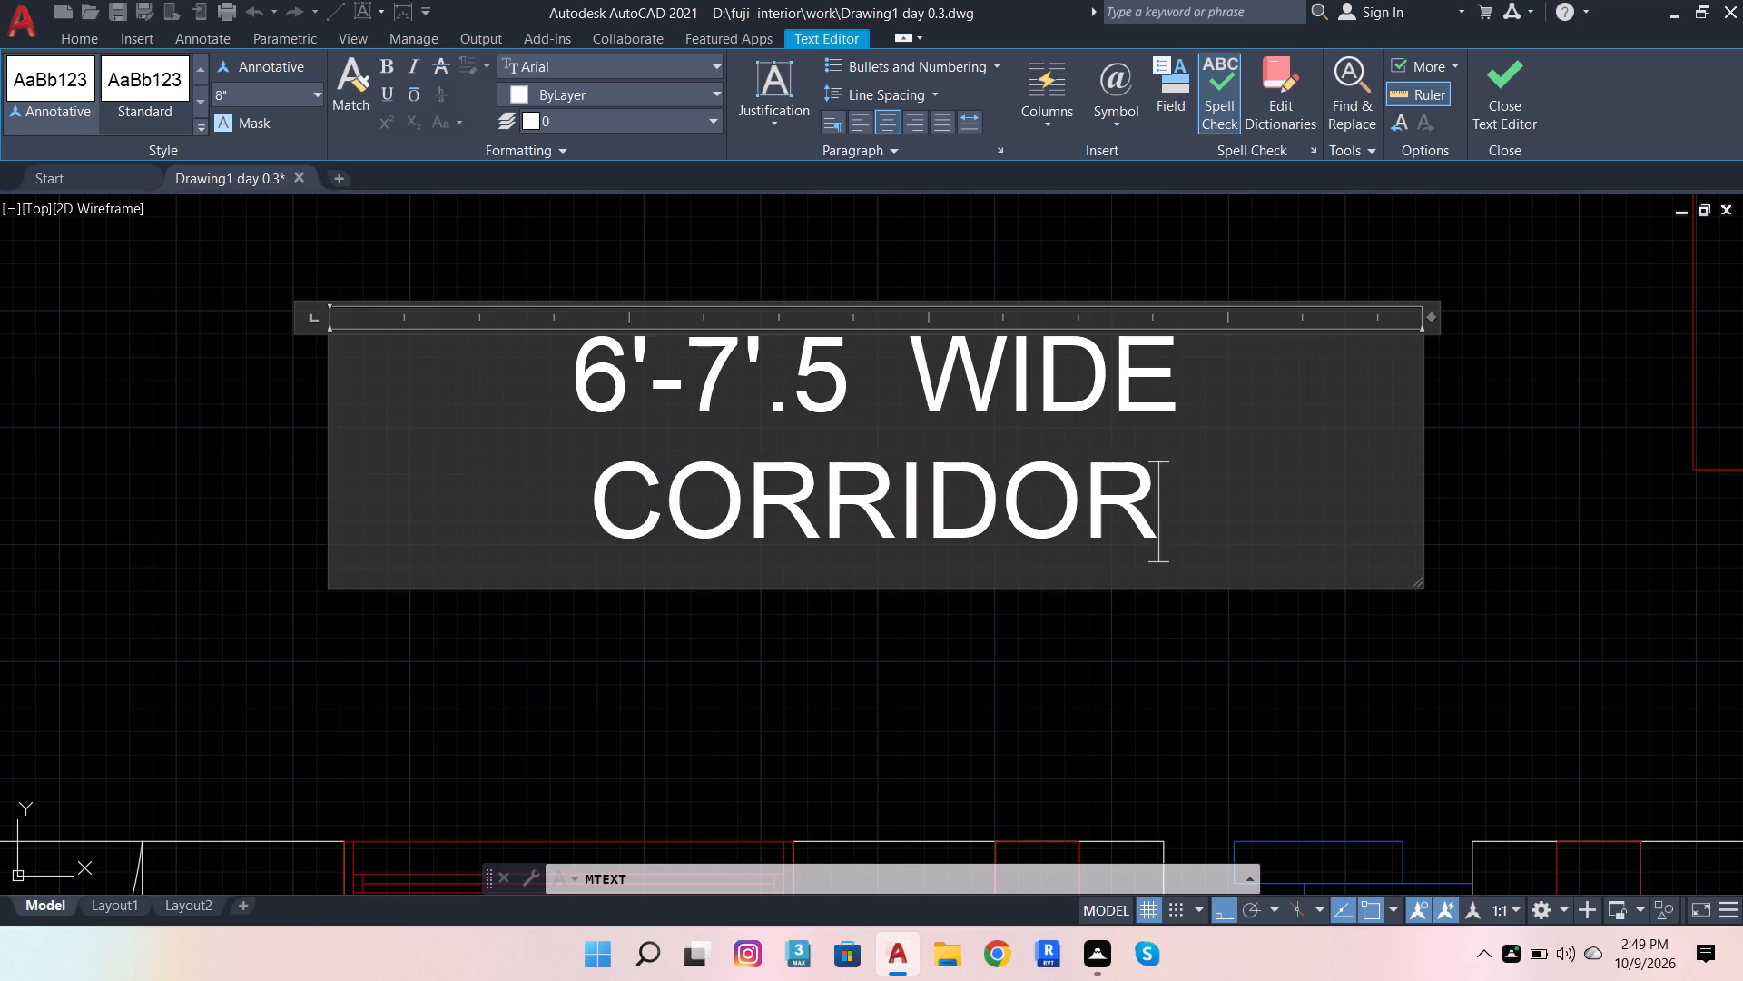
Widen the corridor label's text box until the text just fits on one line, and finish editing.
scroll(603, 467, down, 2)
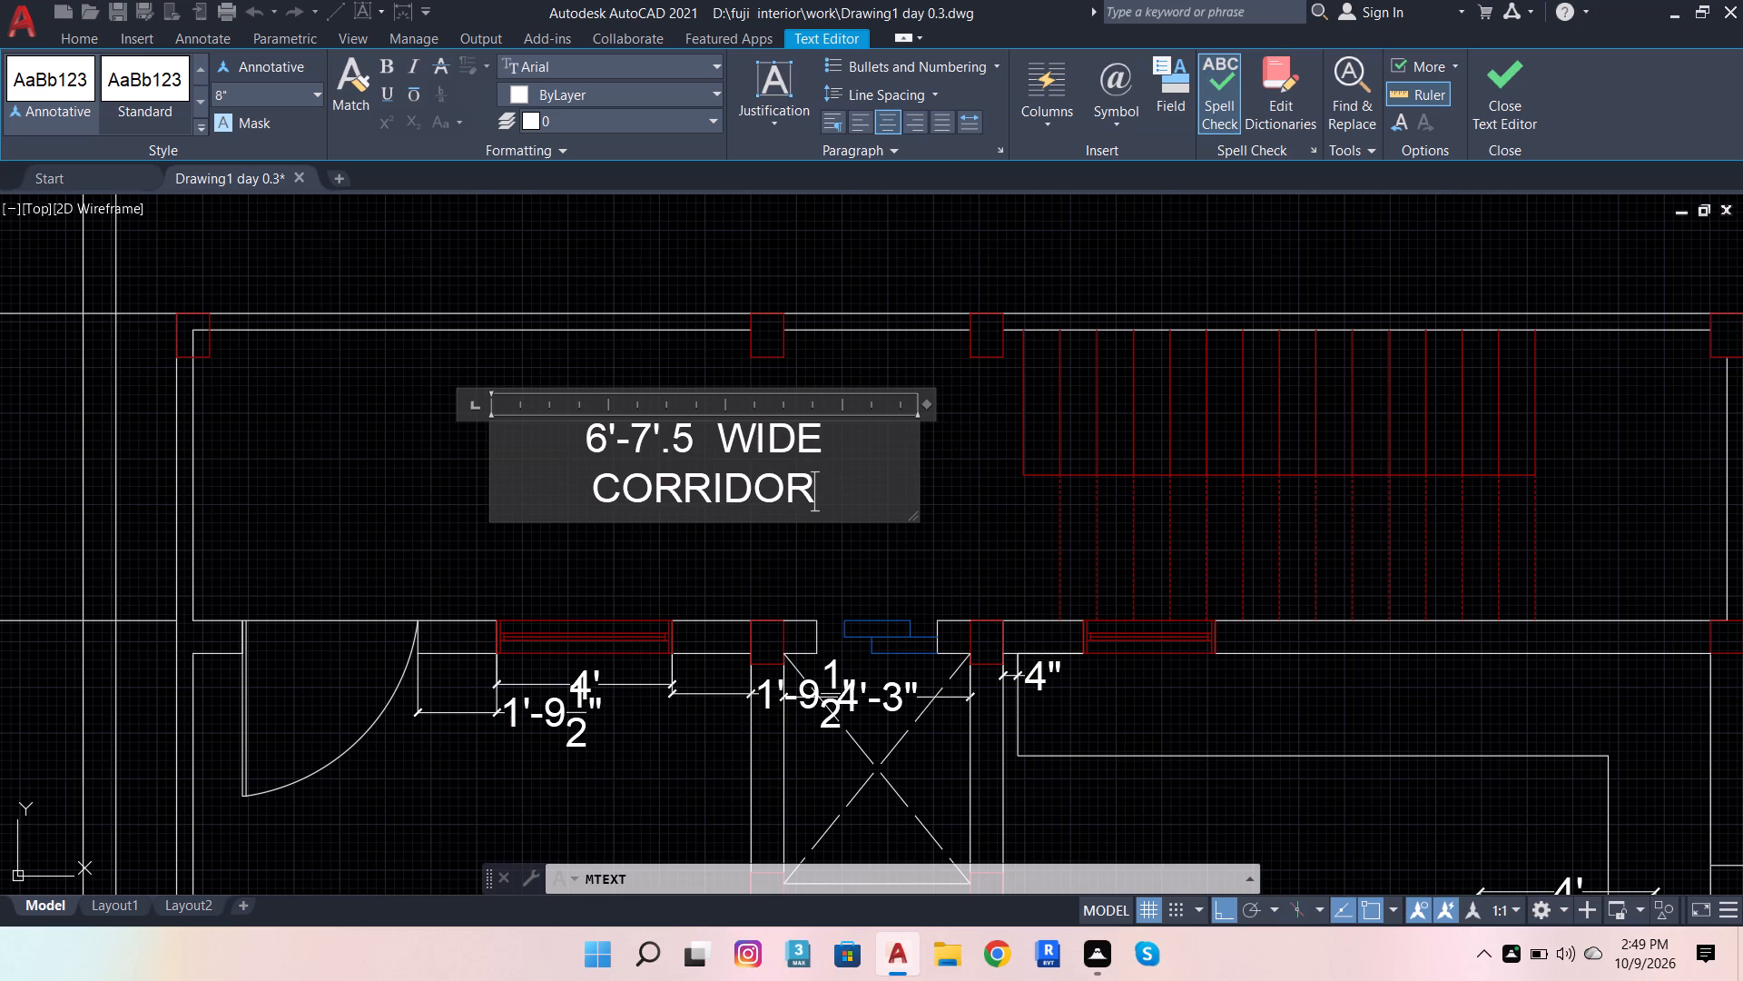
drag(917, 430, 1009, 422)
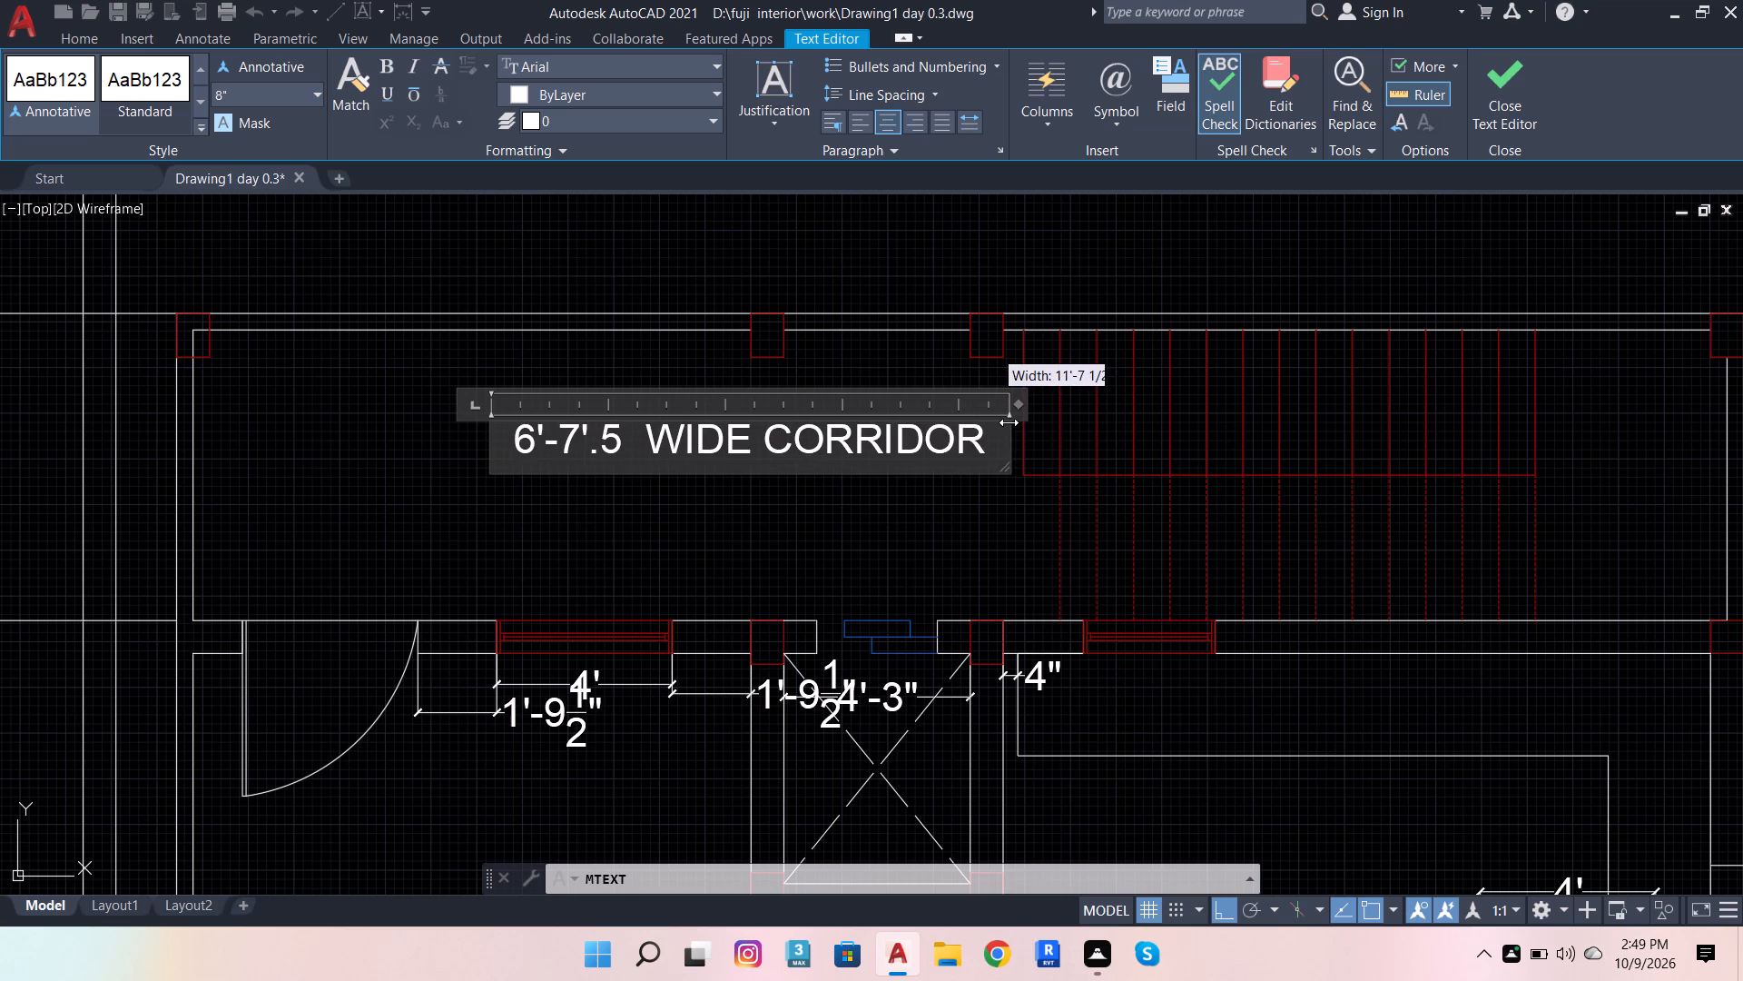
drag(1009, 422, 984, 427)
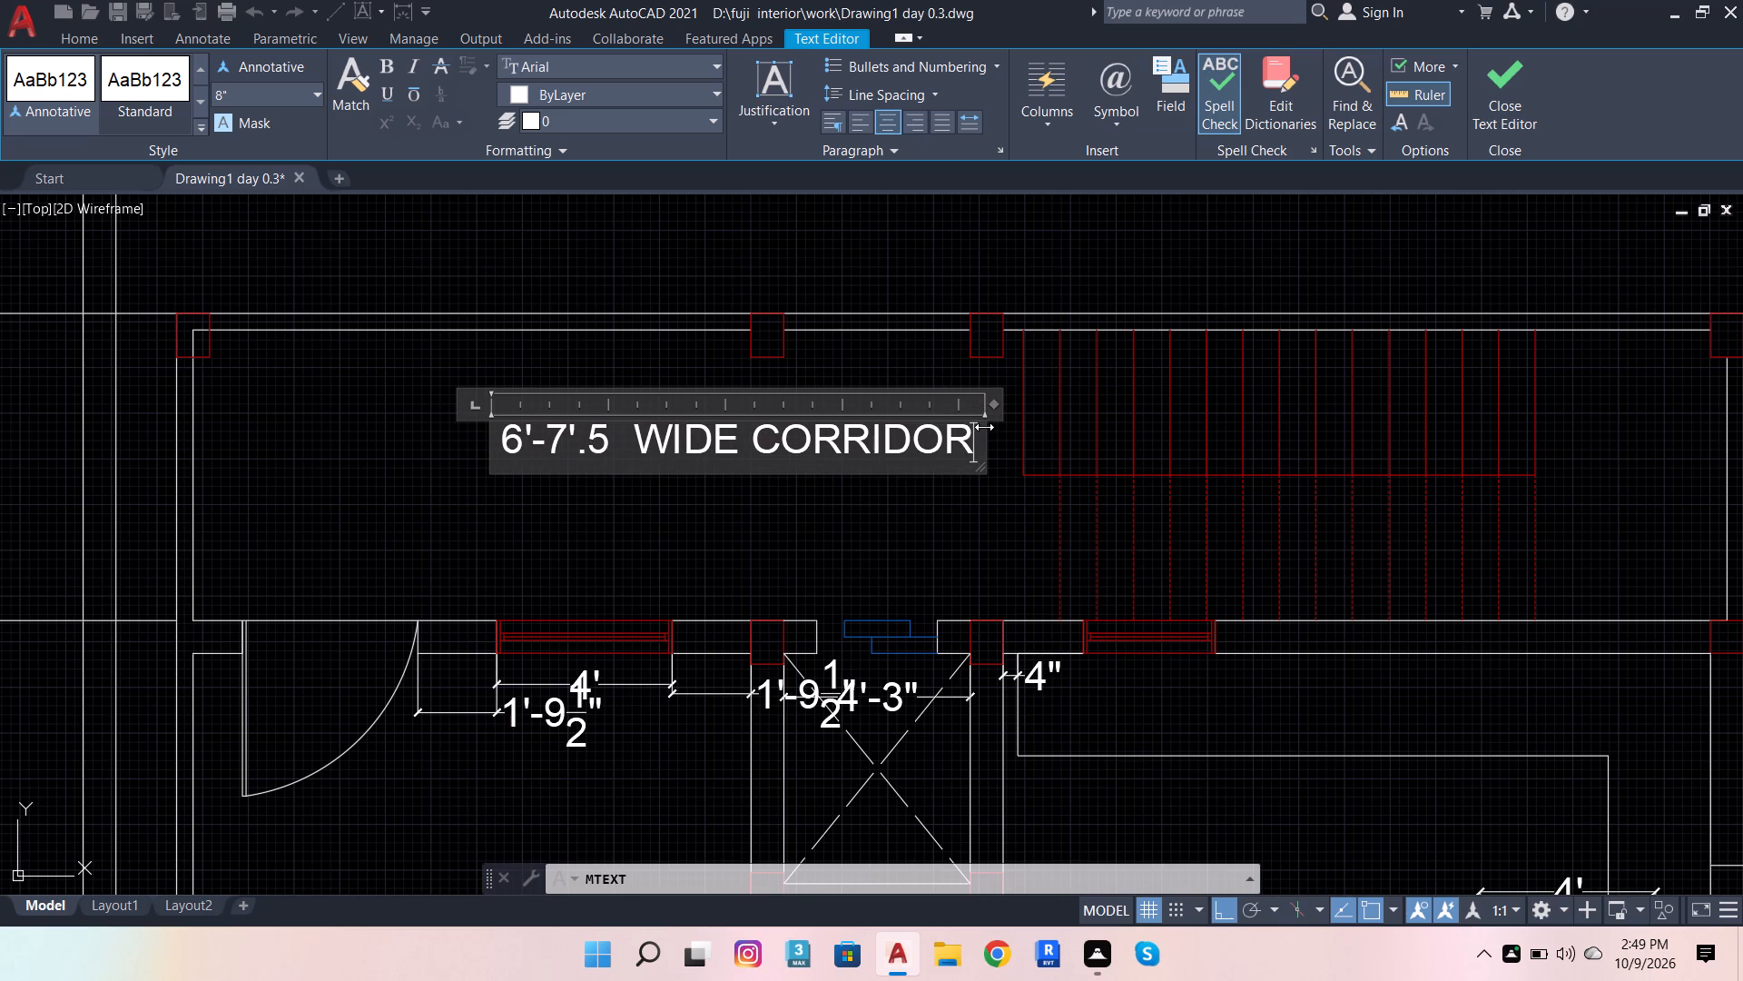
click(756, 530)
Erase the 4' window dimension and the two 1'-9 1/2" dimensions beside it, between the corridor-side door and the crossed shaft.
scroll(717, 477, down, 4)
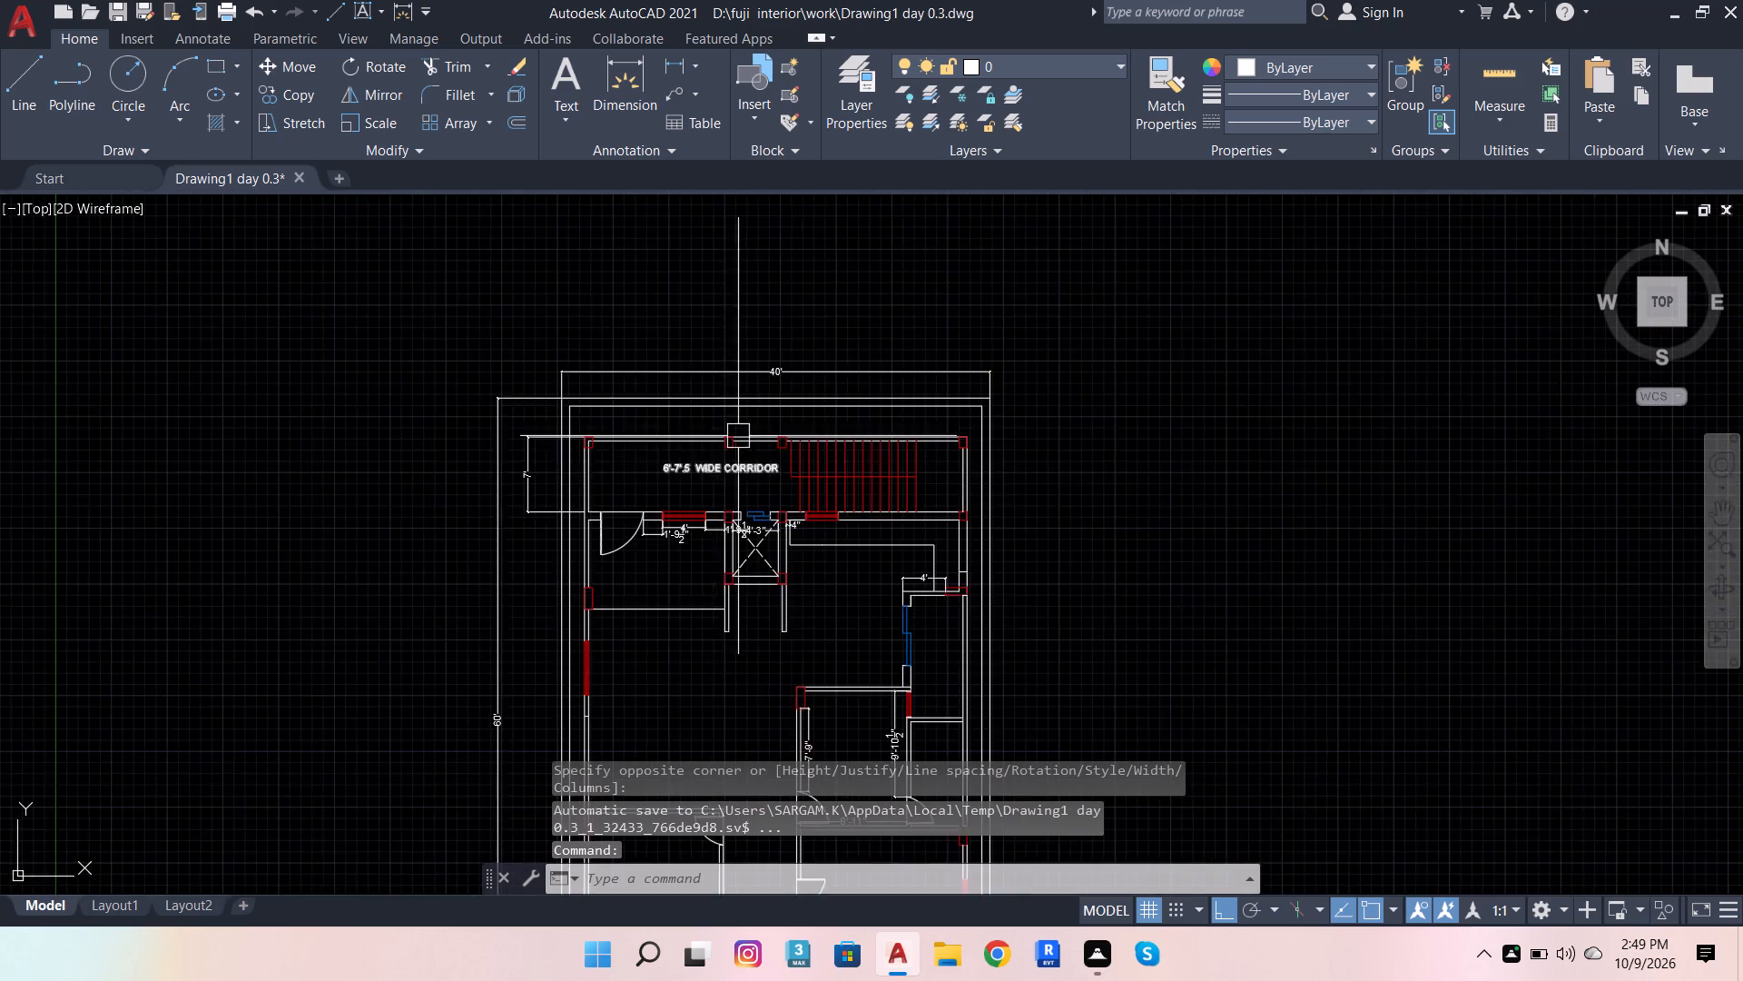
scroll(744, 431, down, 1)
scroll(831, 485, up, 3)
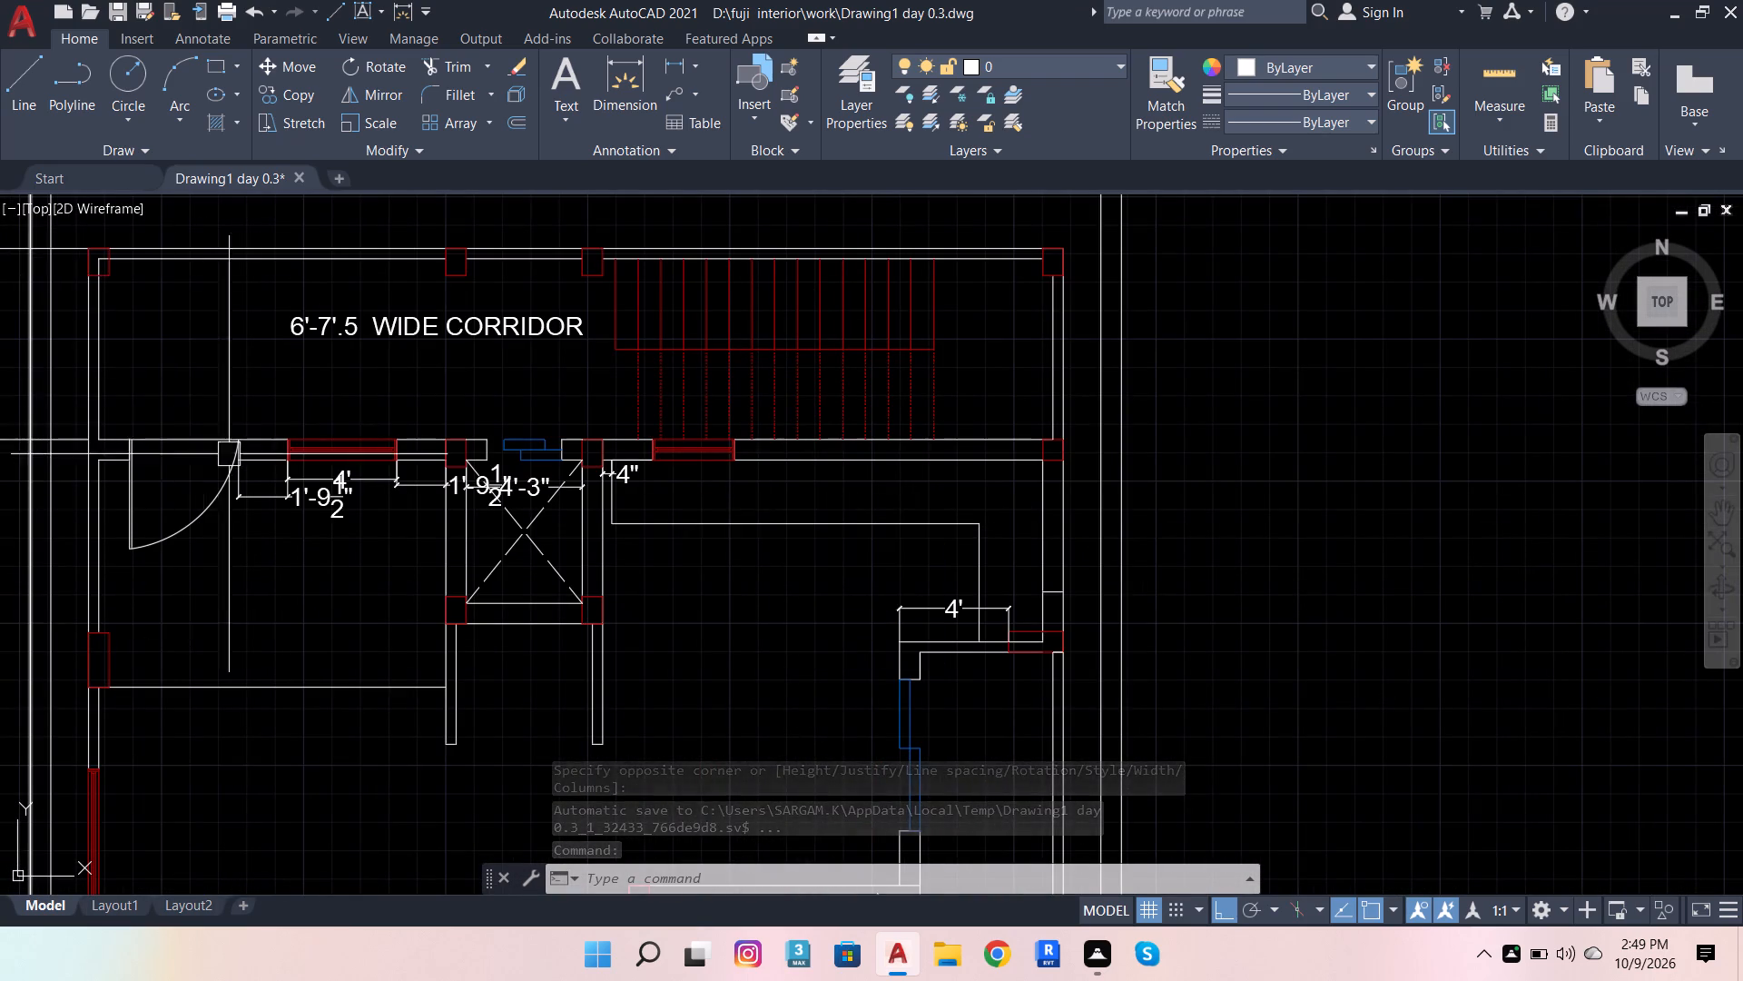
scroll(304, 533, up, 2)
click(355, 418)
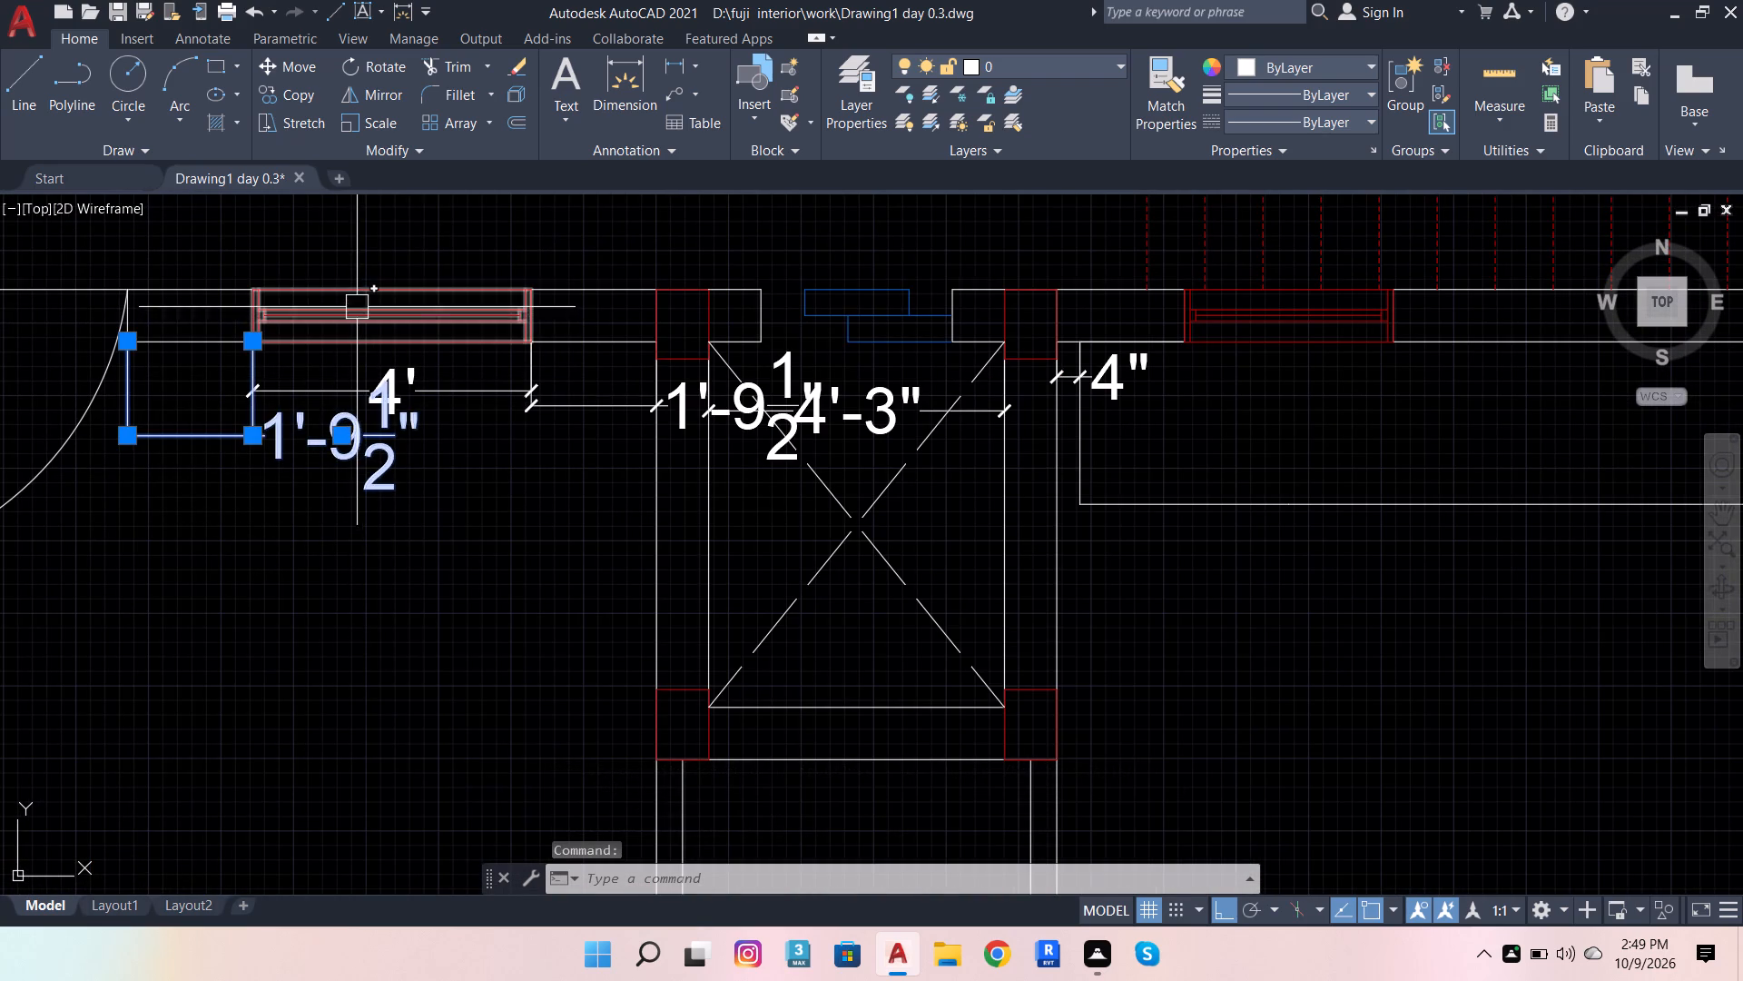
key(Delete)
click(359, 409)
key(Delete)
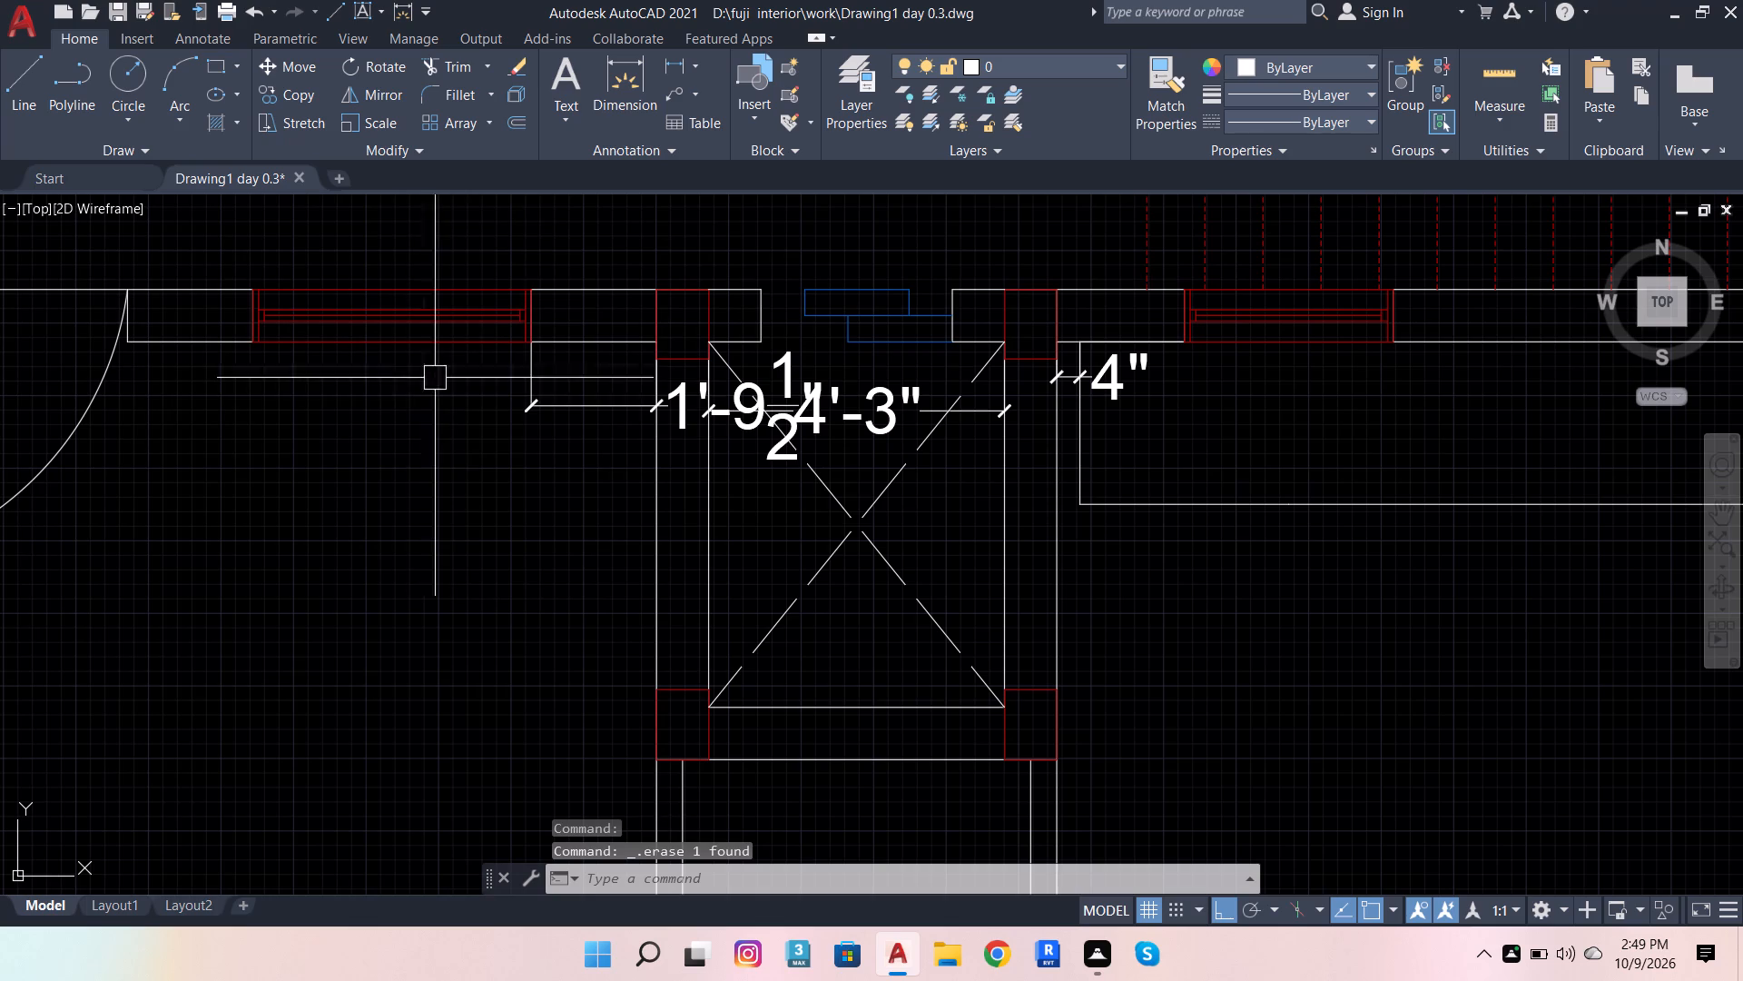
click(570, 410)
key(Delete)
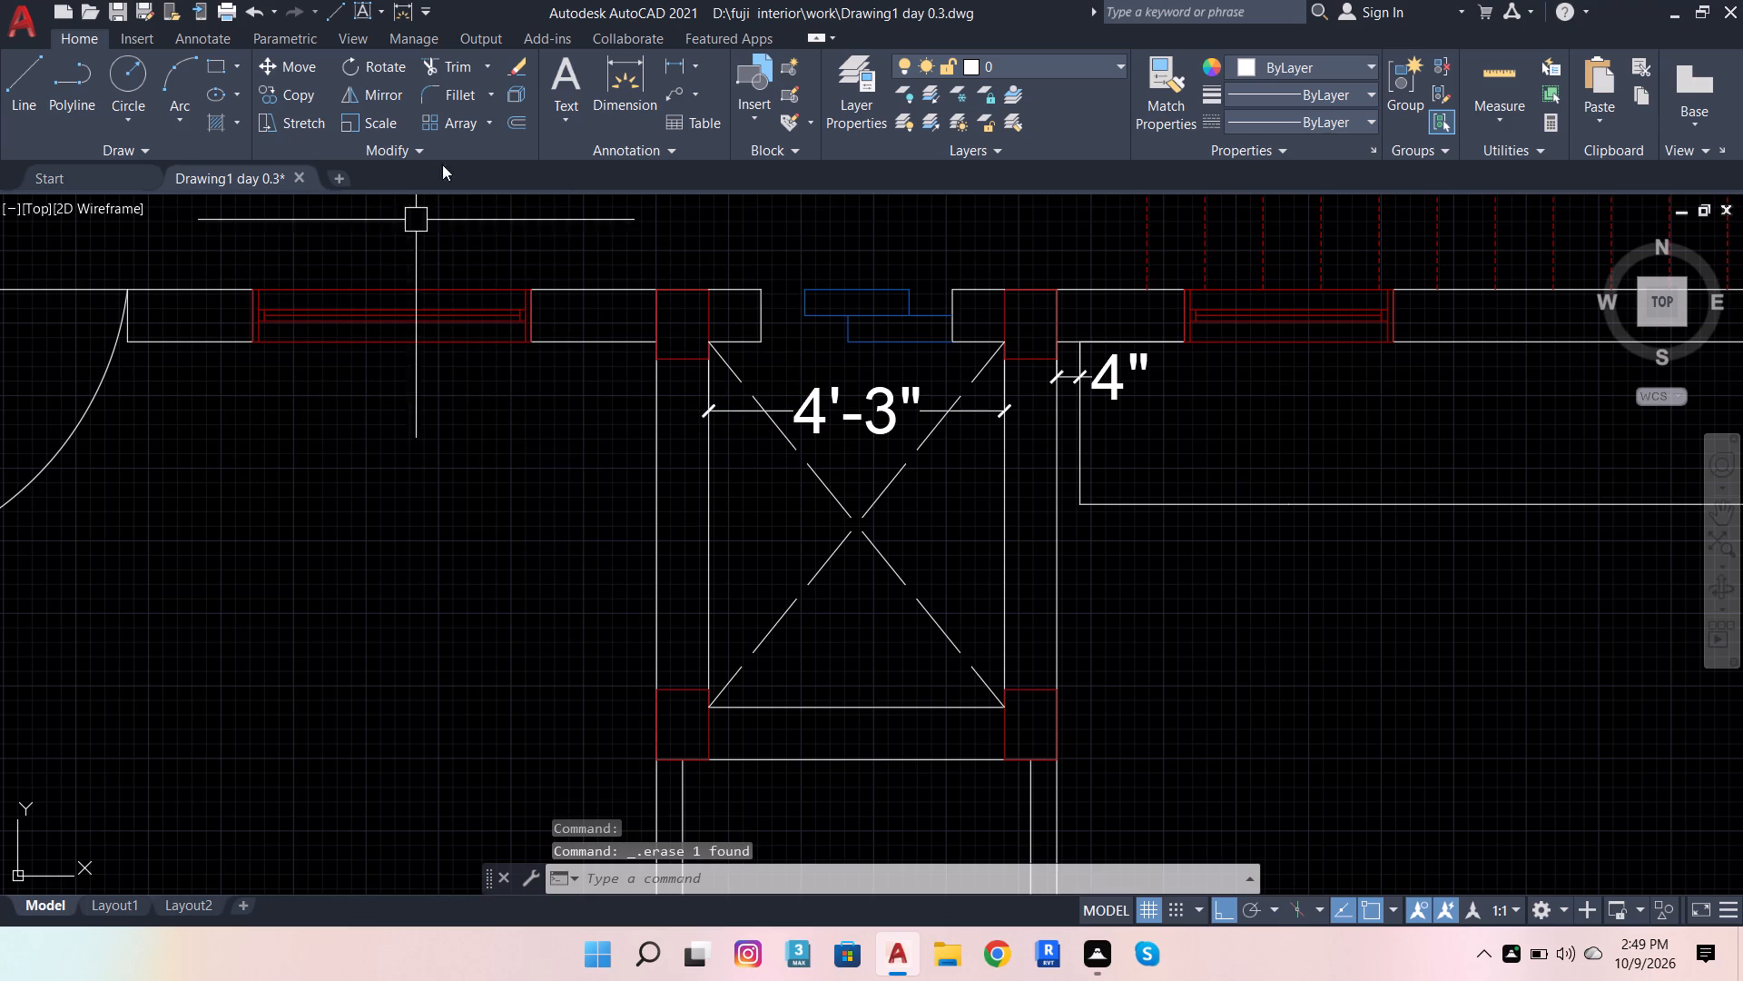
Dimension the corridor-side window and the wall pieces on both sides of it, between the door and the lift shaft.
click(636, 69)
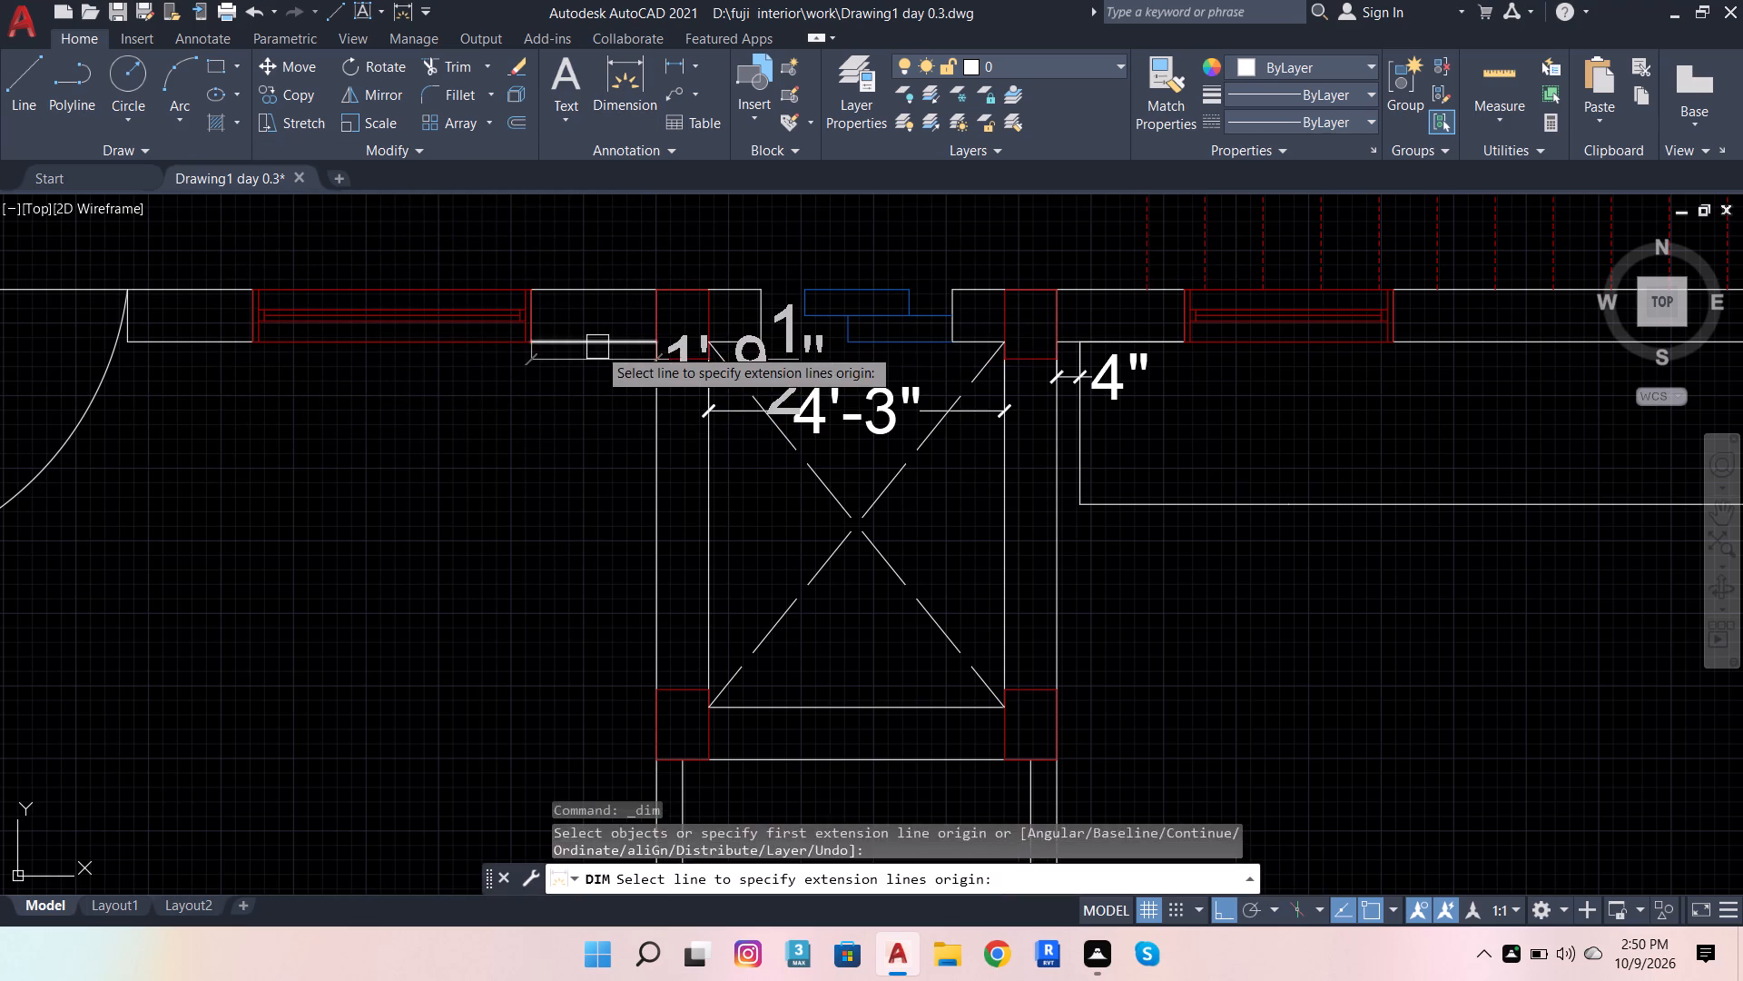
click(597, 347)
click(557, 555)
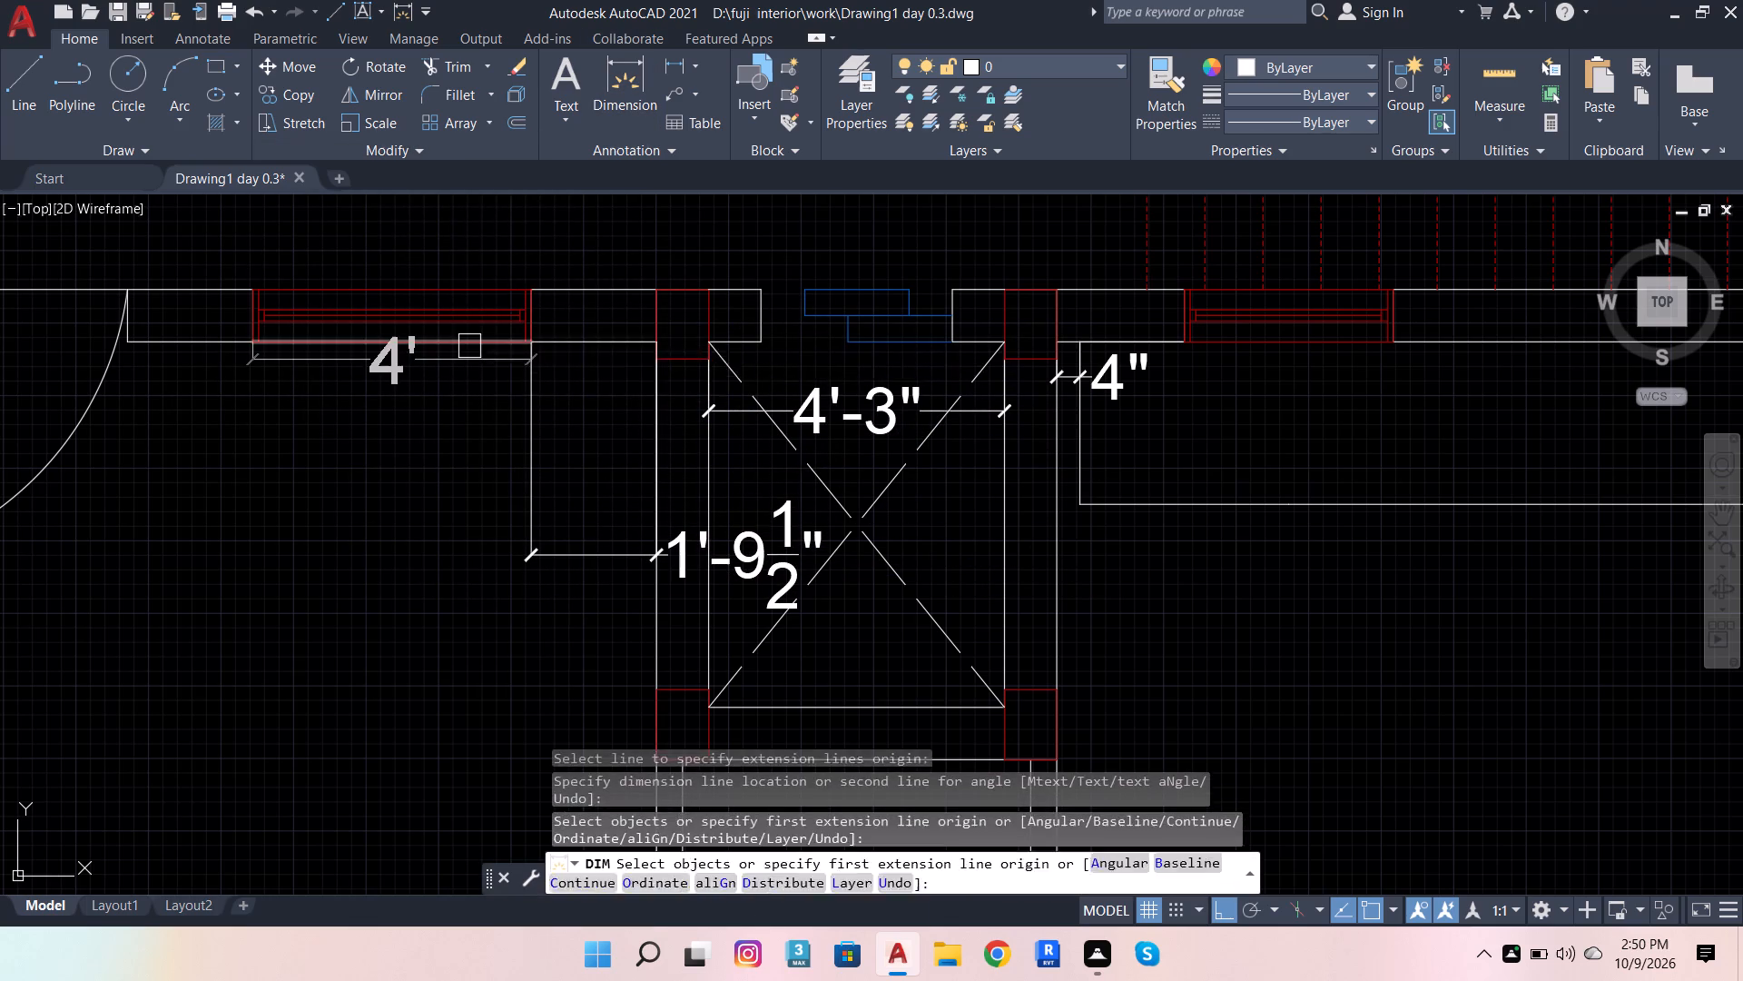
click(468, 346)
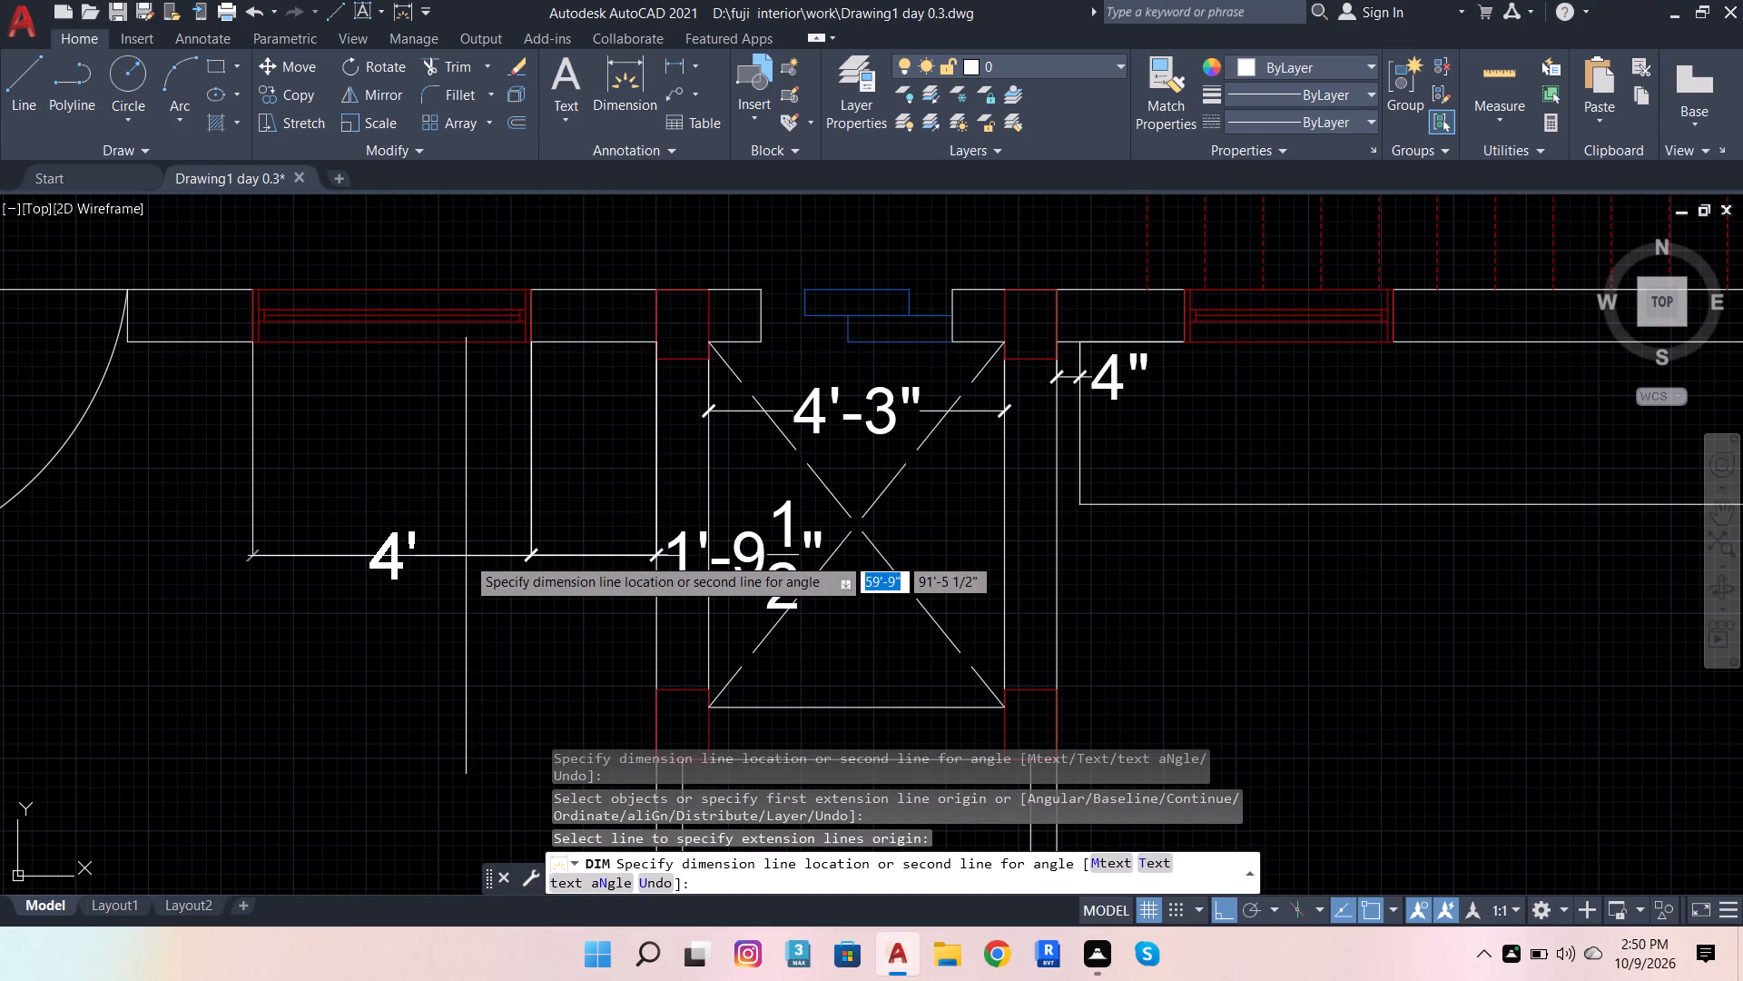
click(466, 556)
click(218, 351)
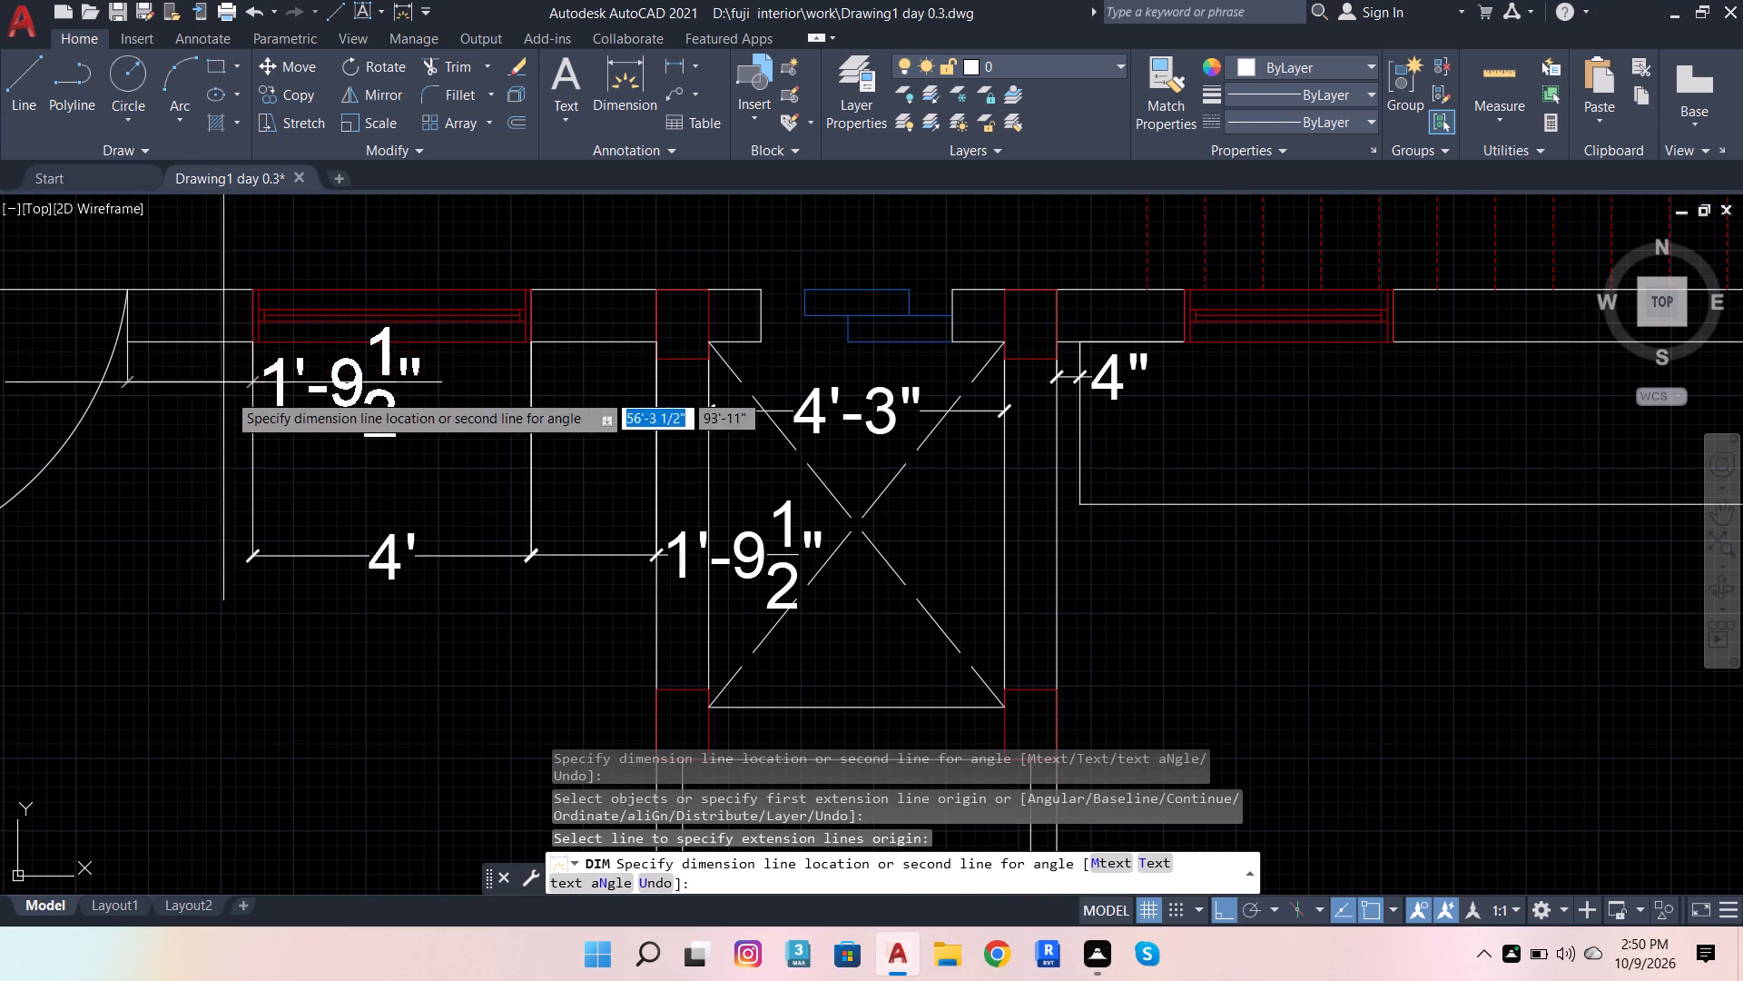
click(231, 444)
Dimension the width of the corridor-side door opening and the short wall piece west of it.
scroll(550, 330, down, 3)
scroll(412, 369, up, 2)
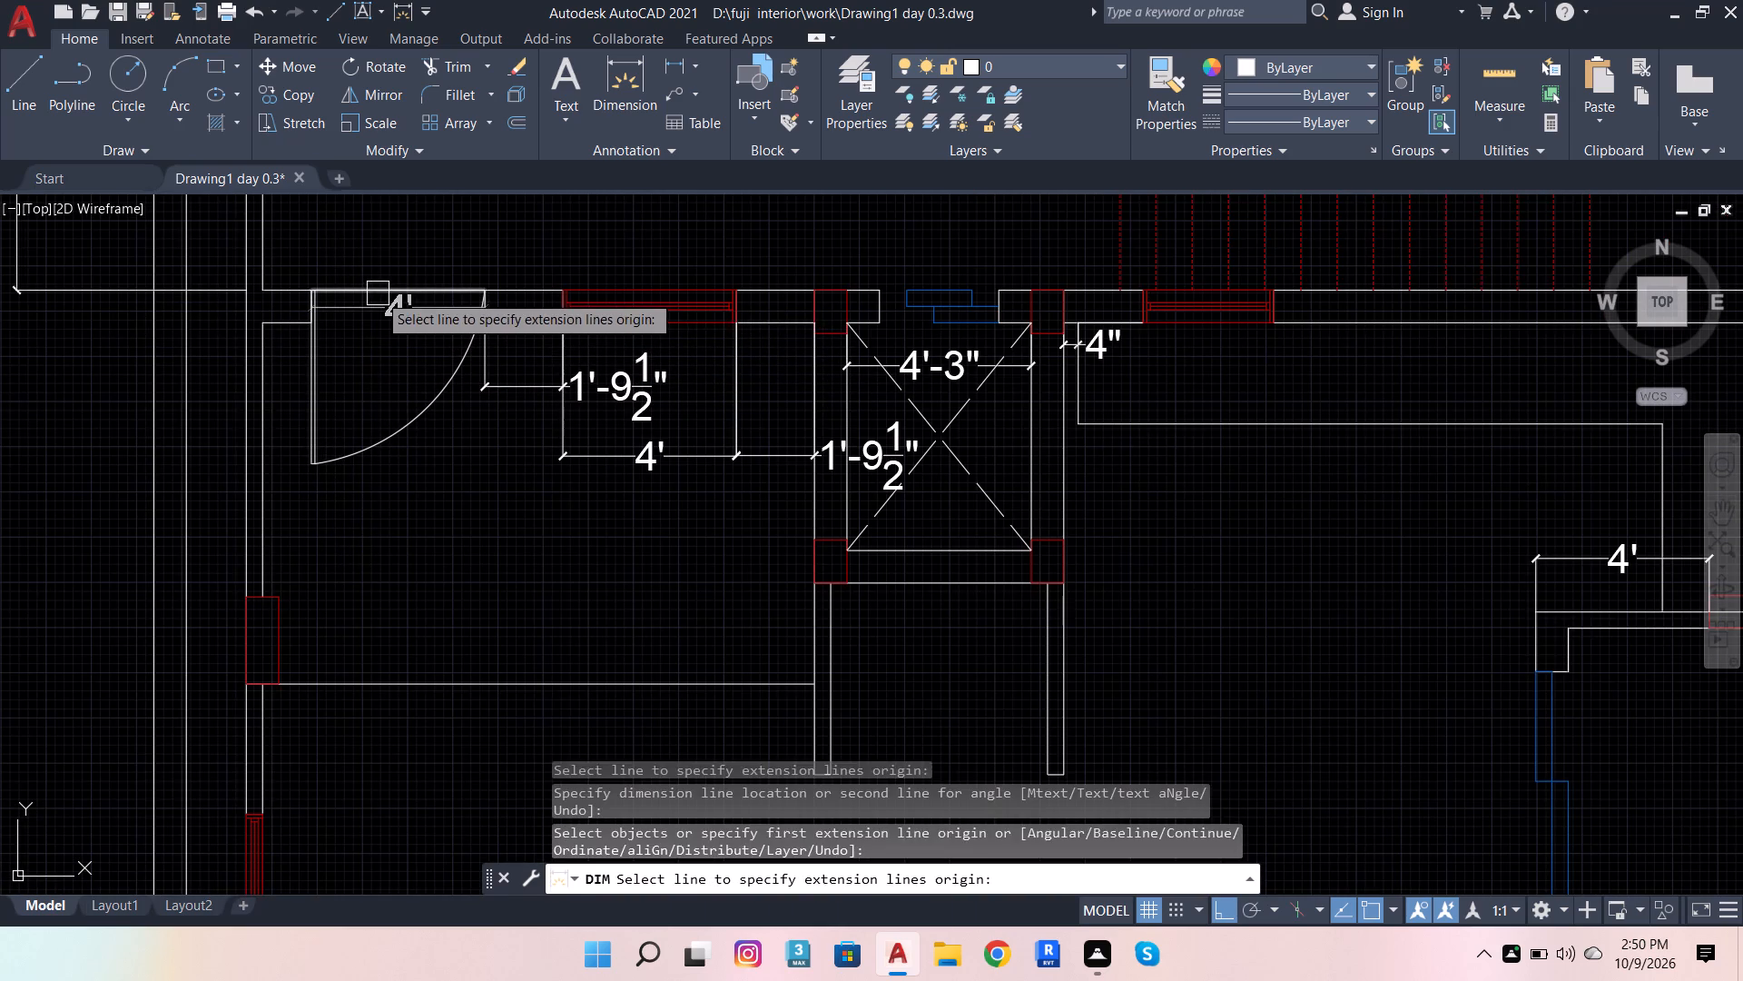
click(378, 293)
click(375, 348)
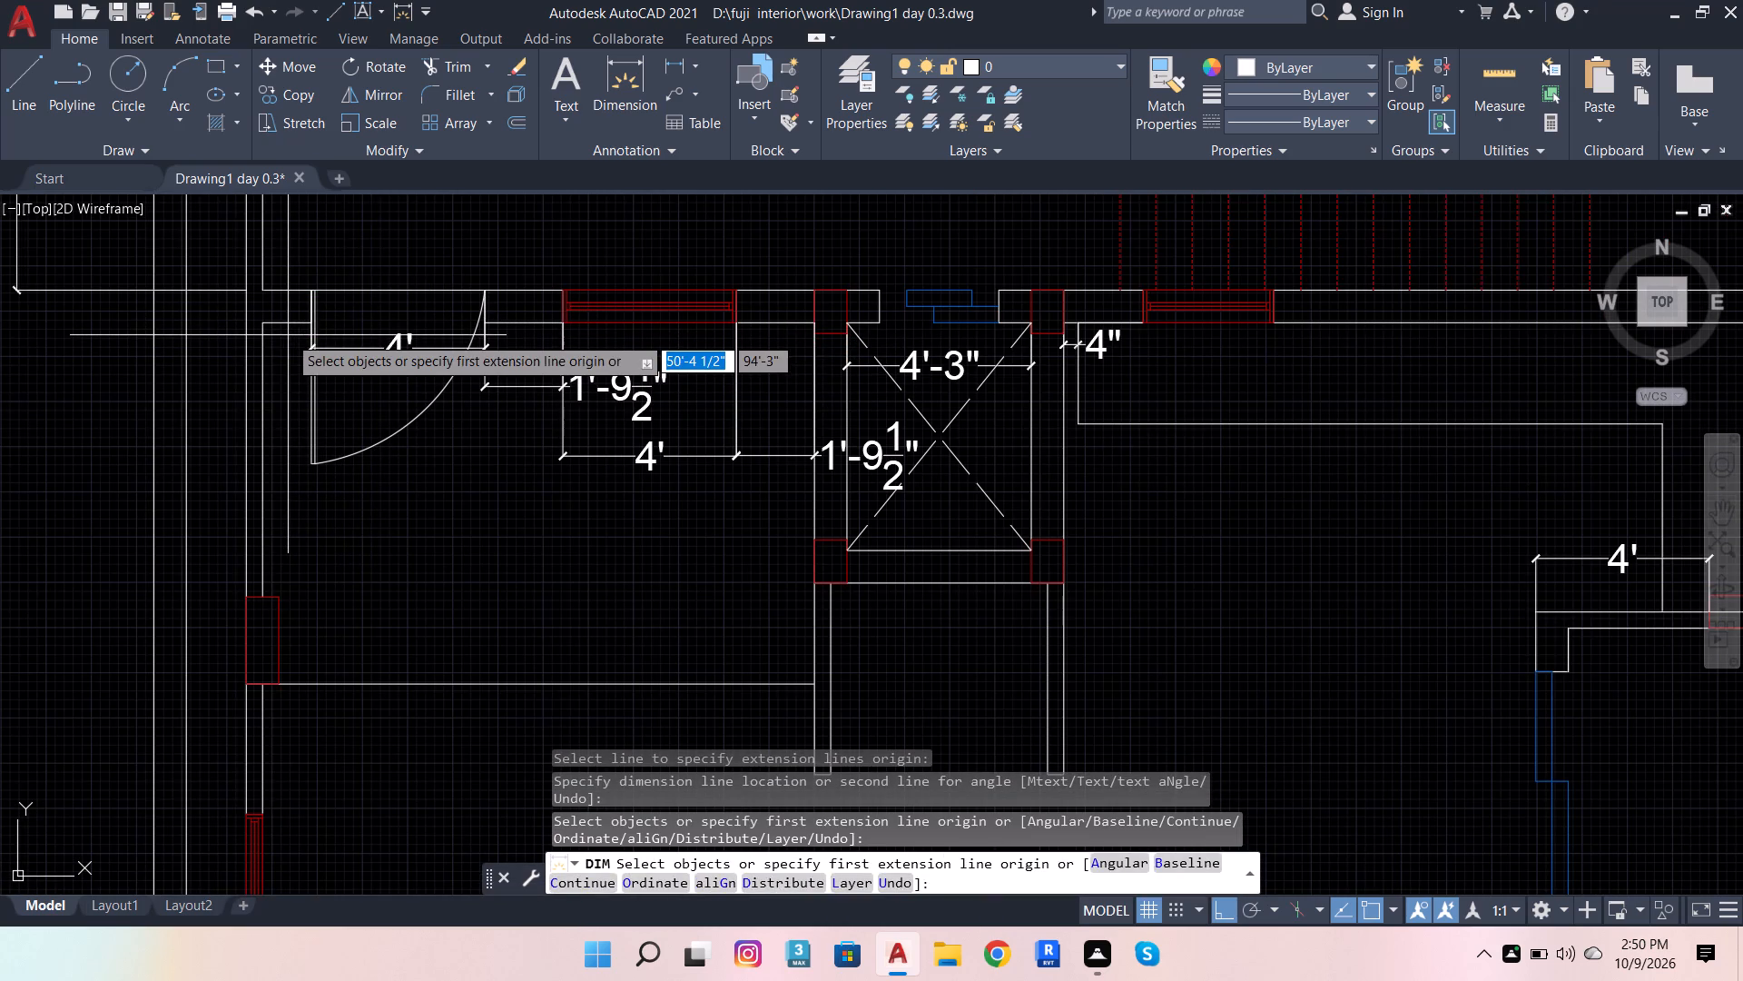
scroll(290, 319, up, 2)
click(300, 324)
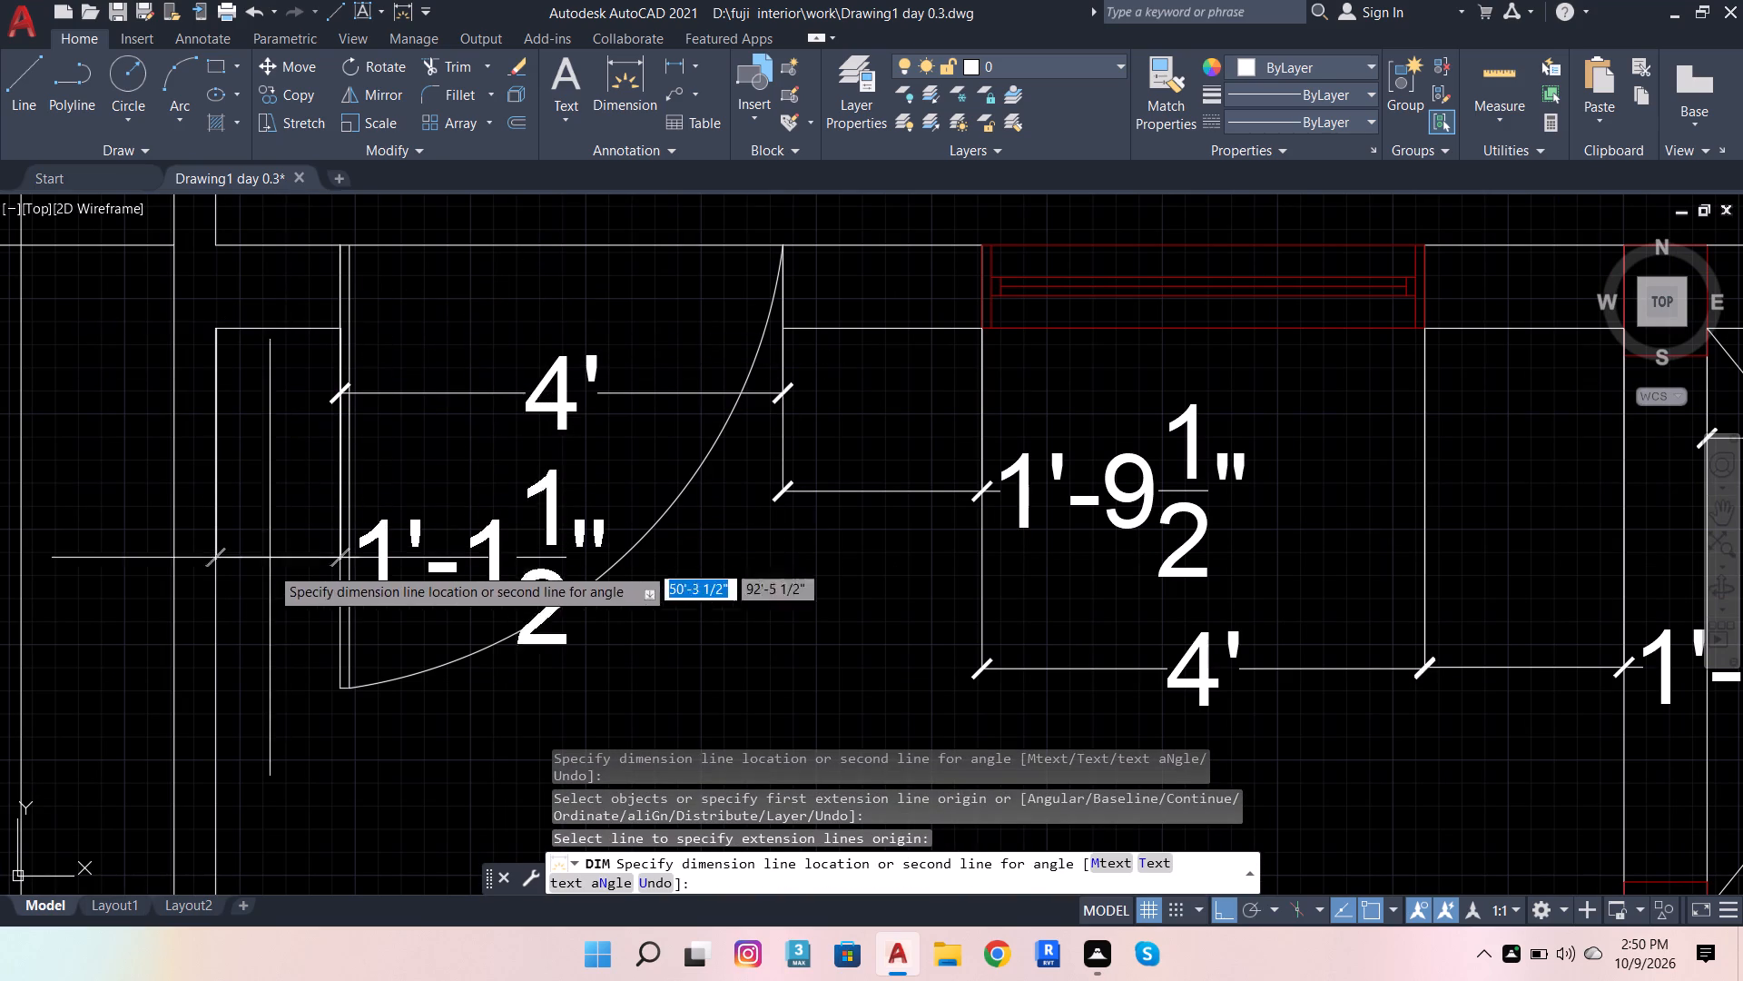
click(249, 776)
scroll(346, 677, down, 4)
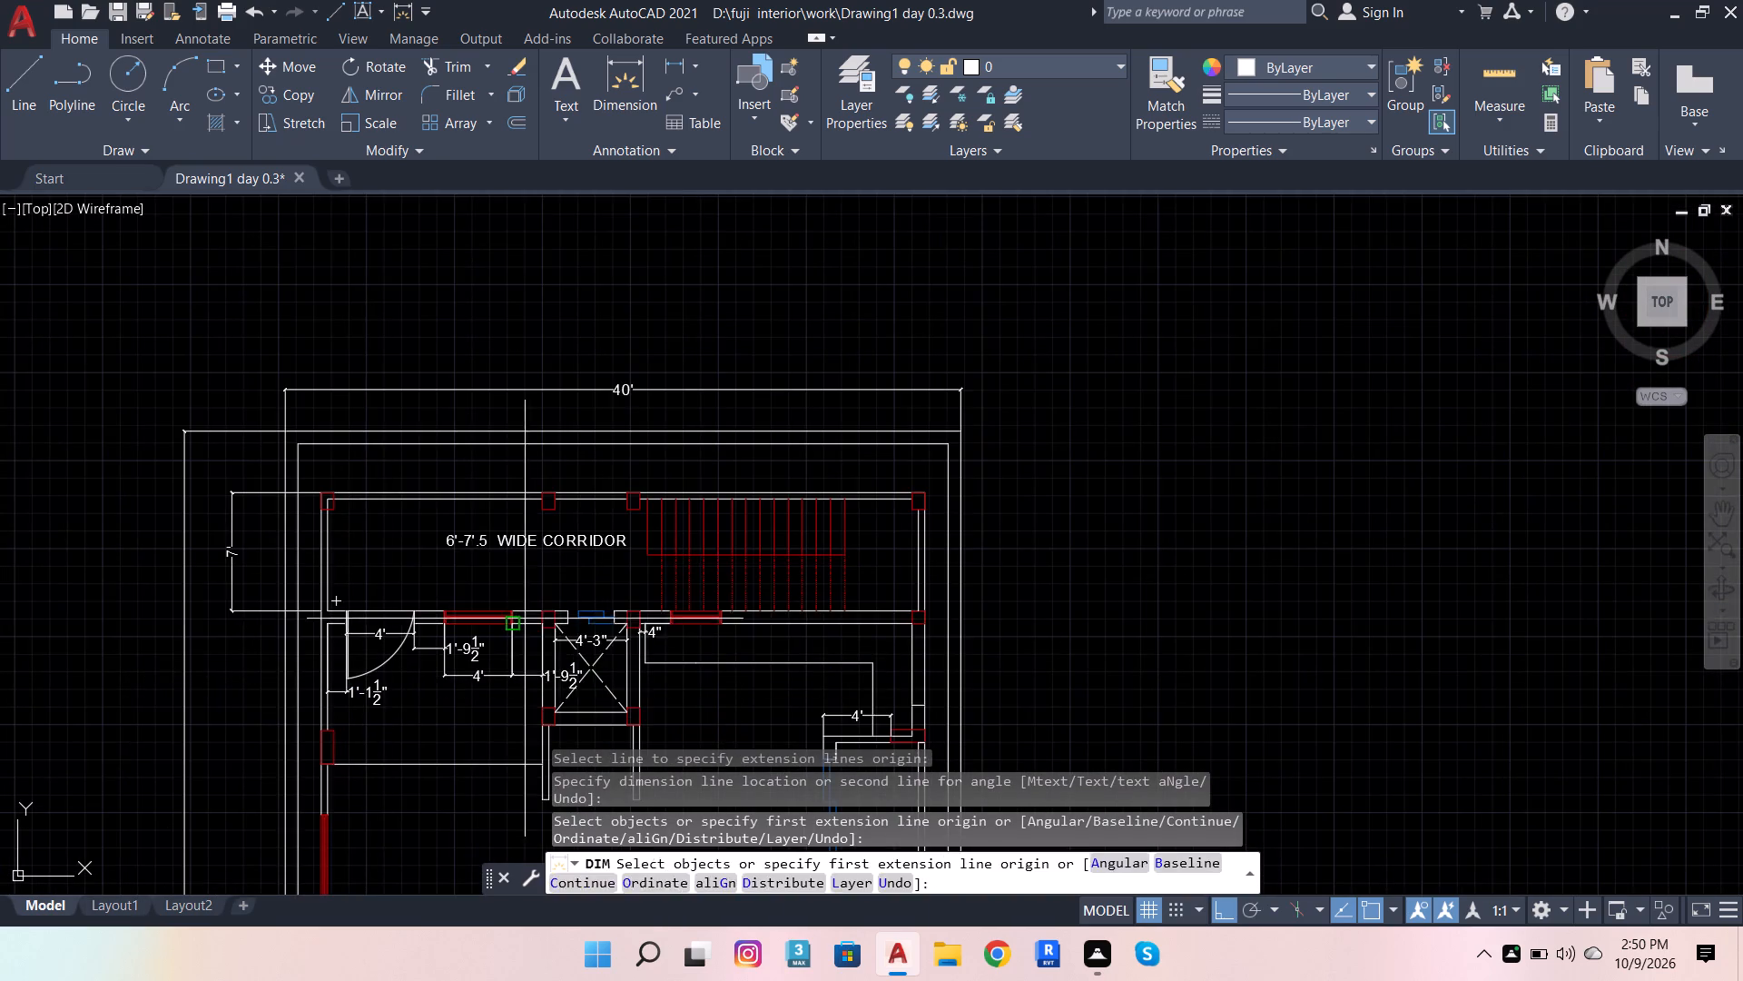
scroll(571, 592, up, 1)
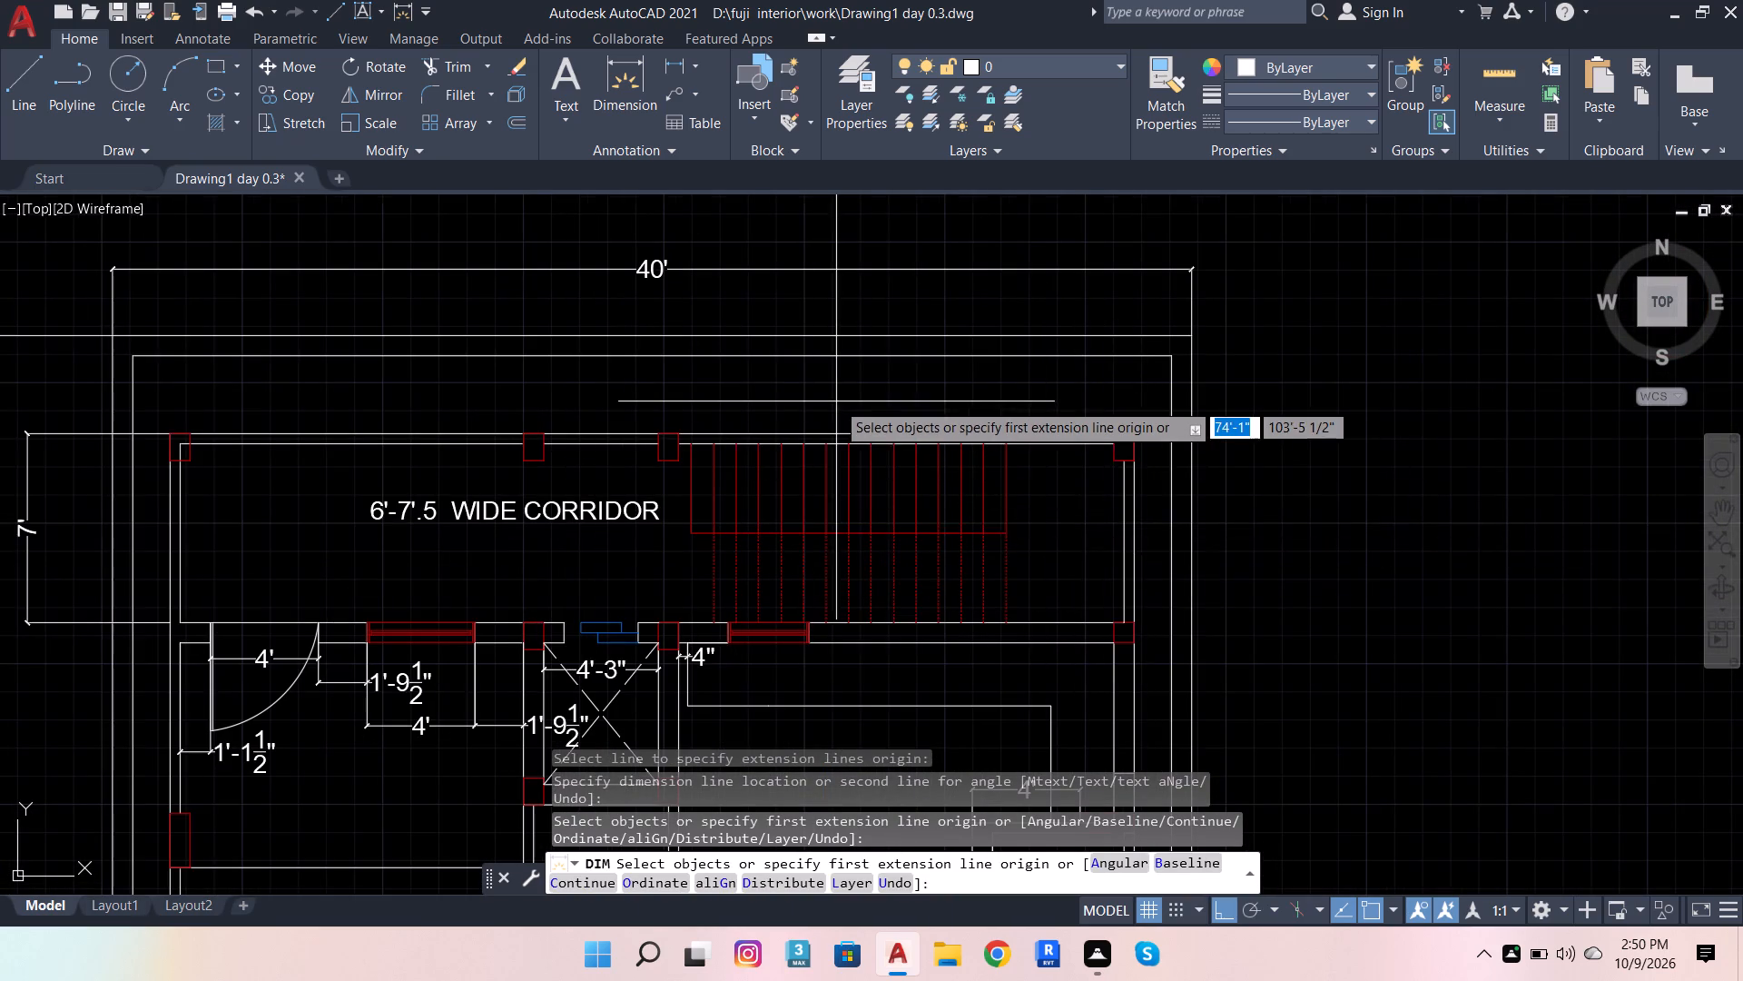
scroll(835, 401, down, 2)
scroll(774, 555, up, 3)
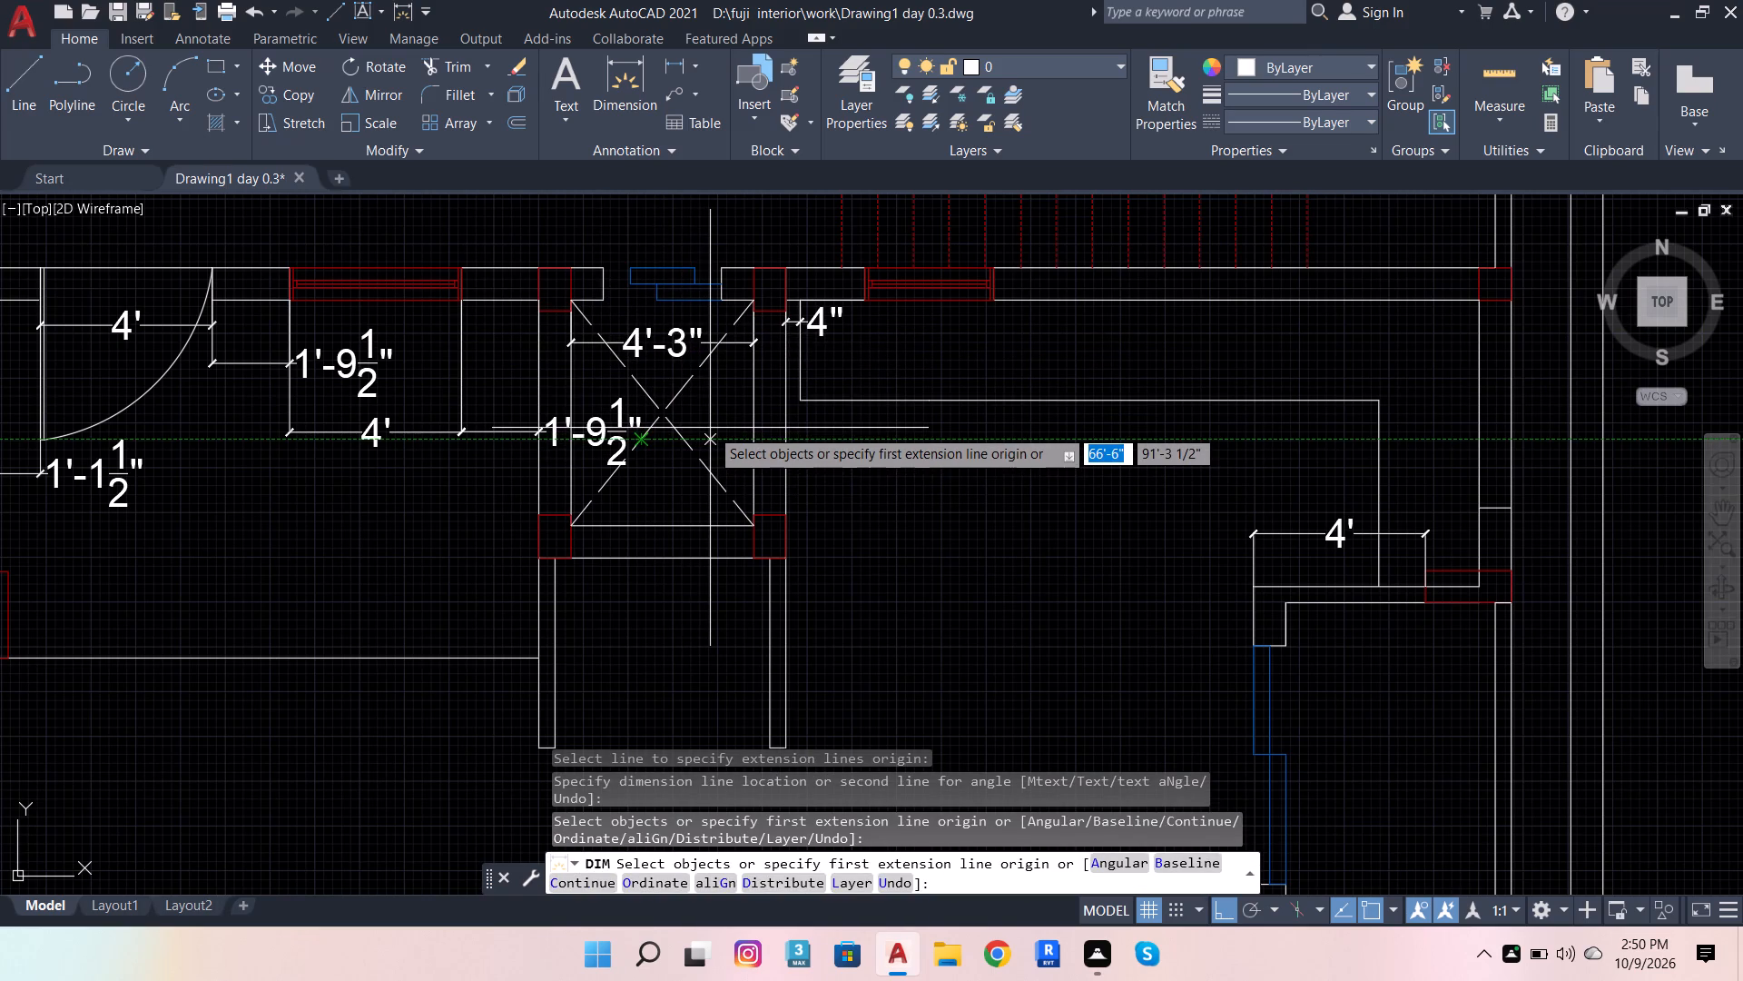
key(Escape)
Erase the 4'-3" width dimension inside the crossed shaft.
click(664, 335)
key(Delete)
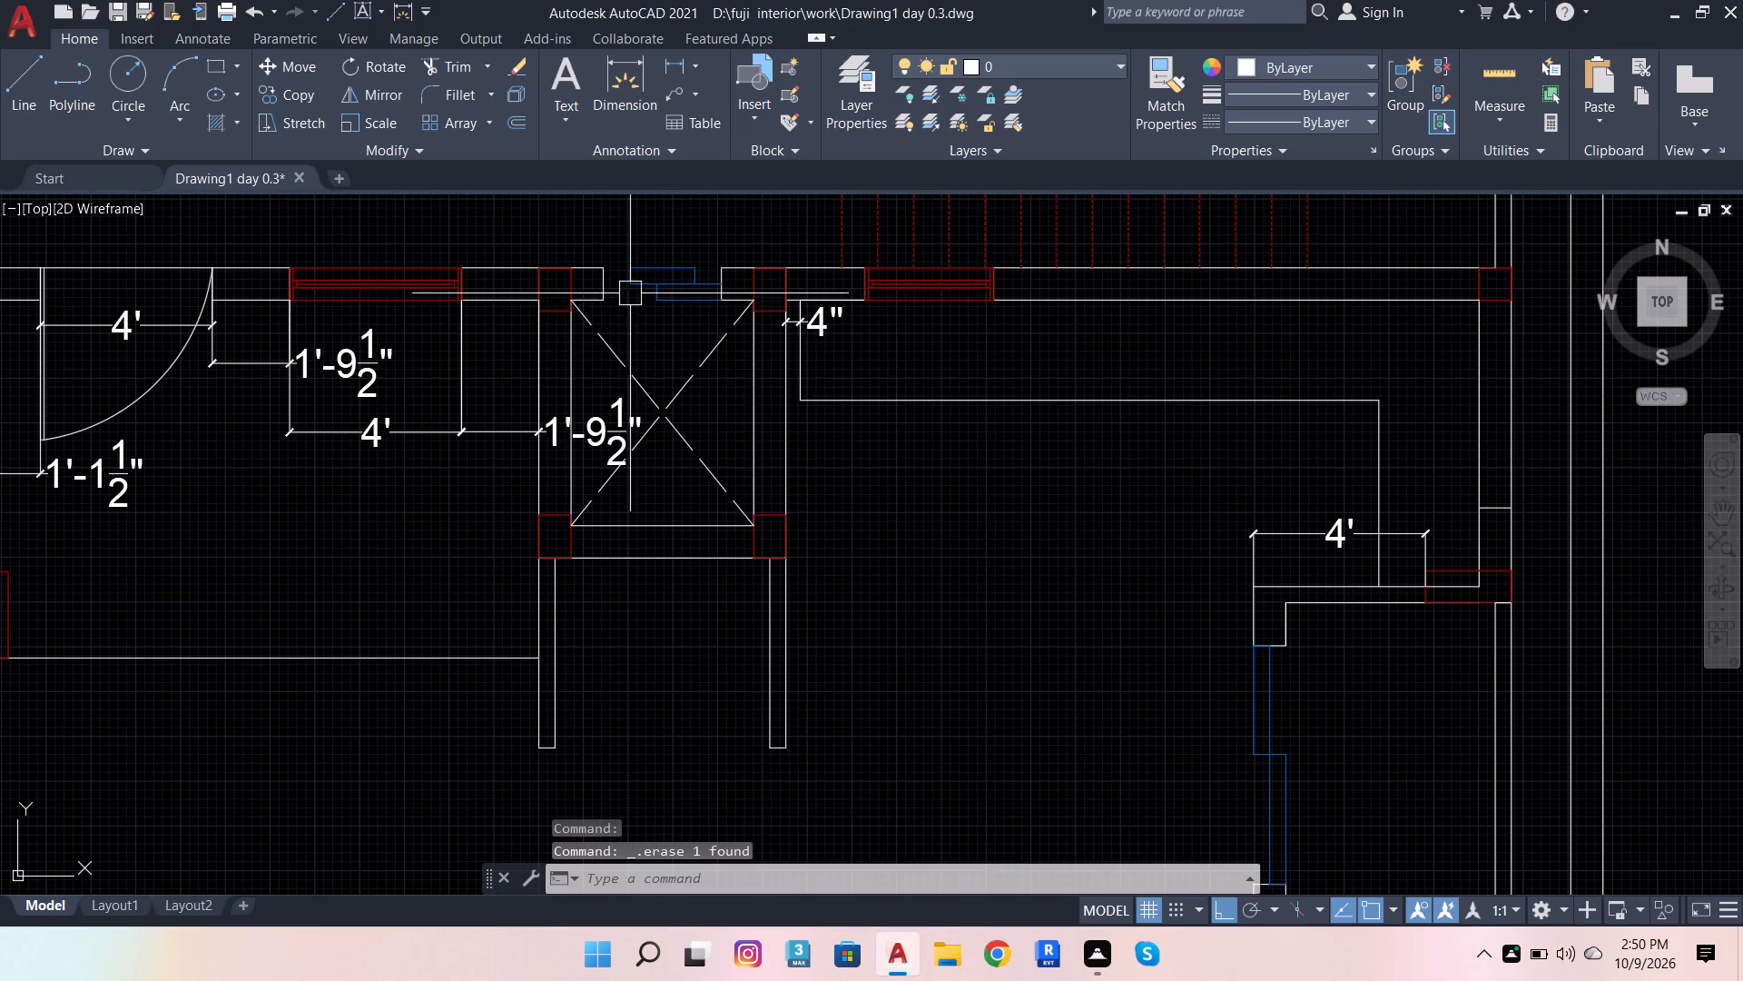
Place a multiline text box inside the crossed shaft and centre its paragraph alignment.
scroll(645, 356, down, 1)
scroll(628, 353, up, 1)
click(560, 86)
scroll(647, 444, up, 1)
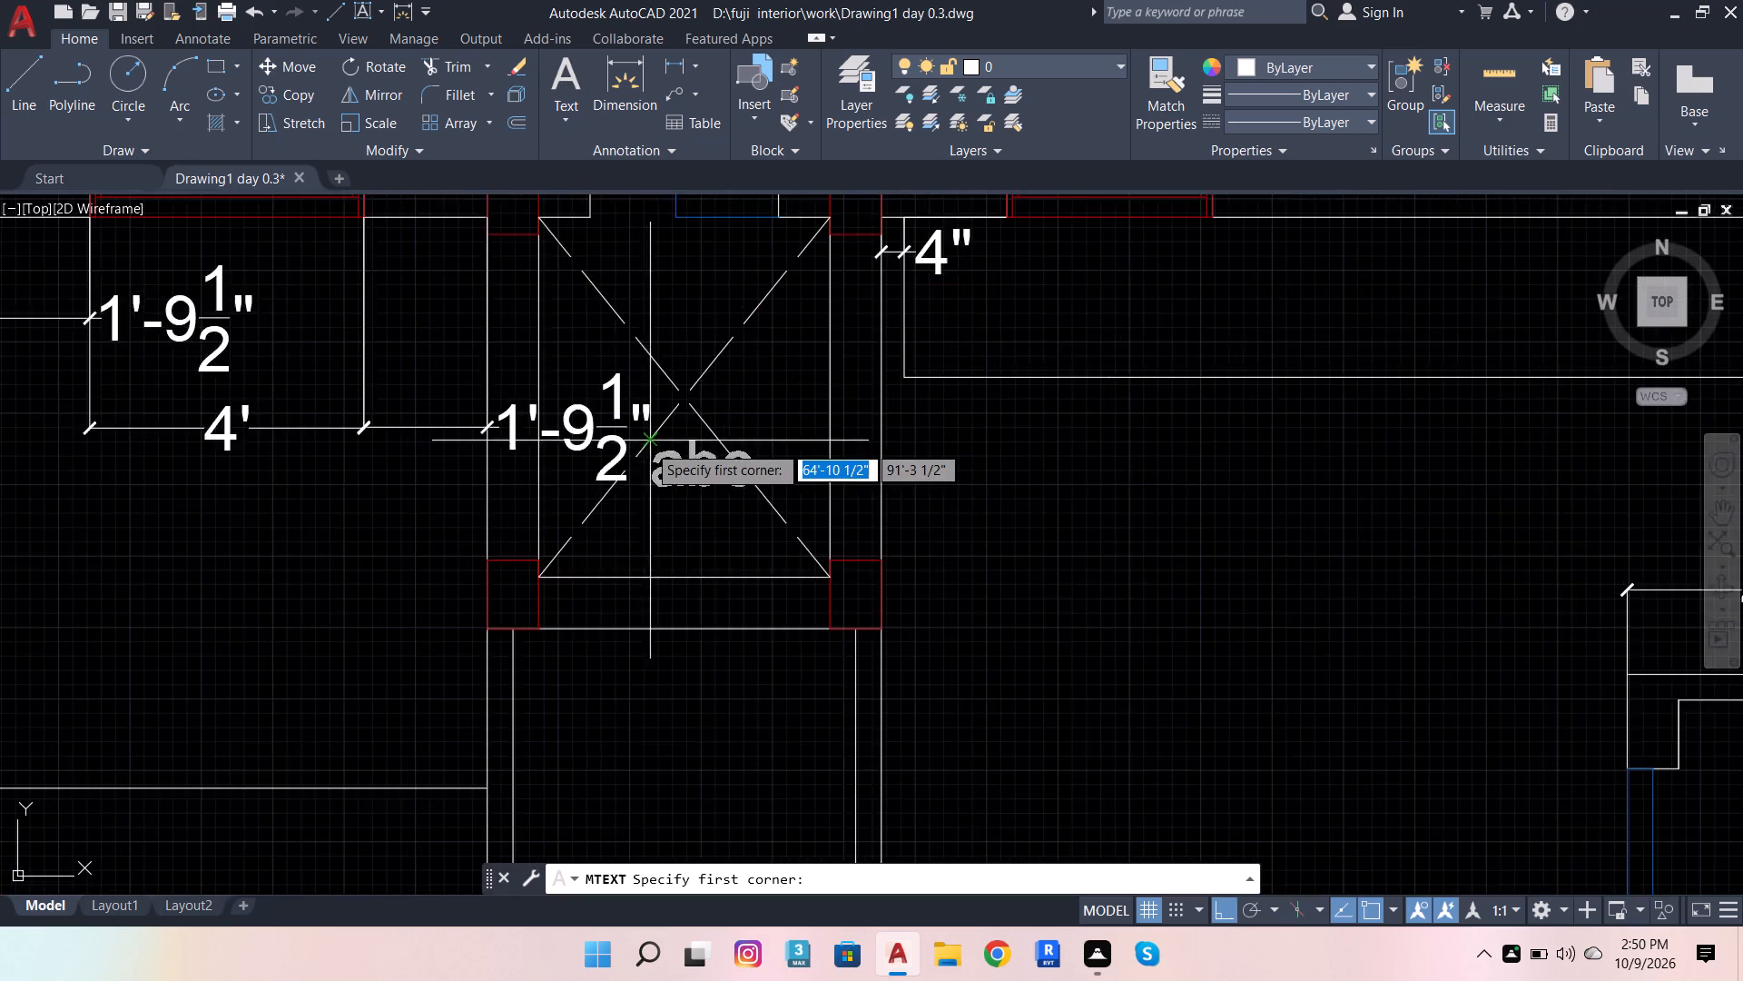
scroll(647, 444, up, 1)
scroll(615, 322, down, 2)
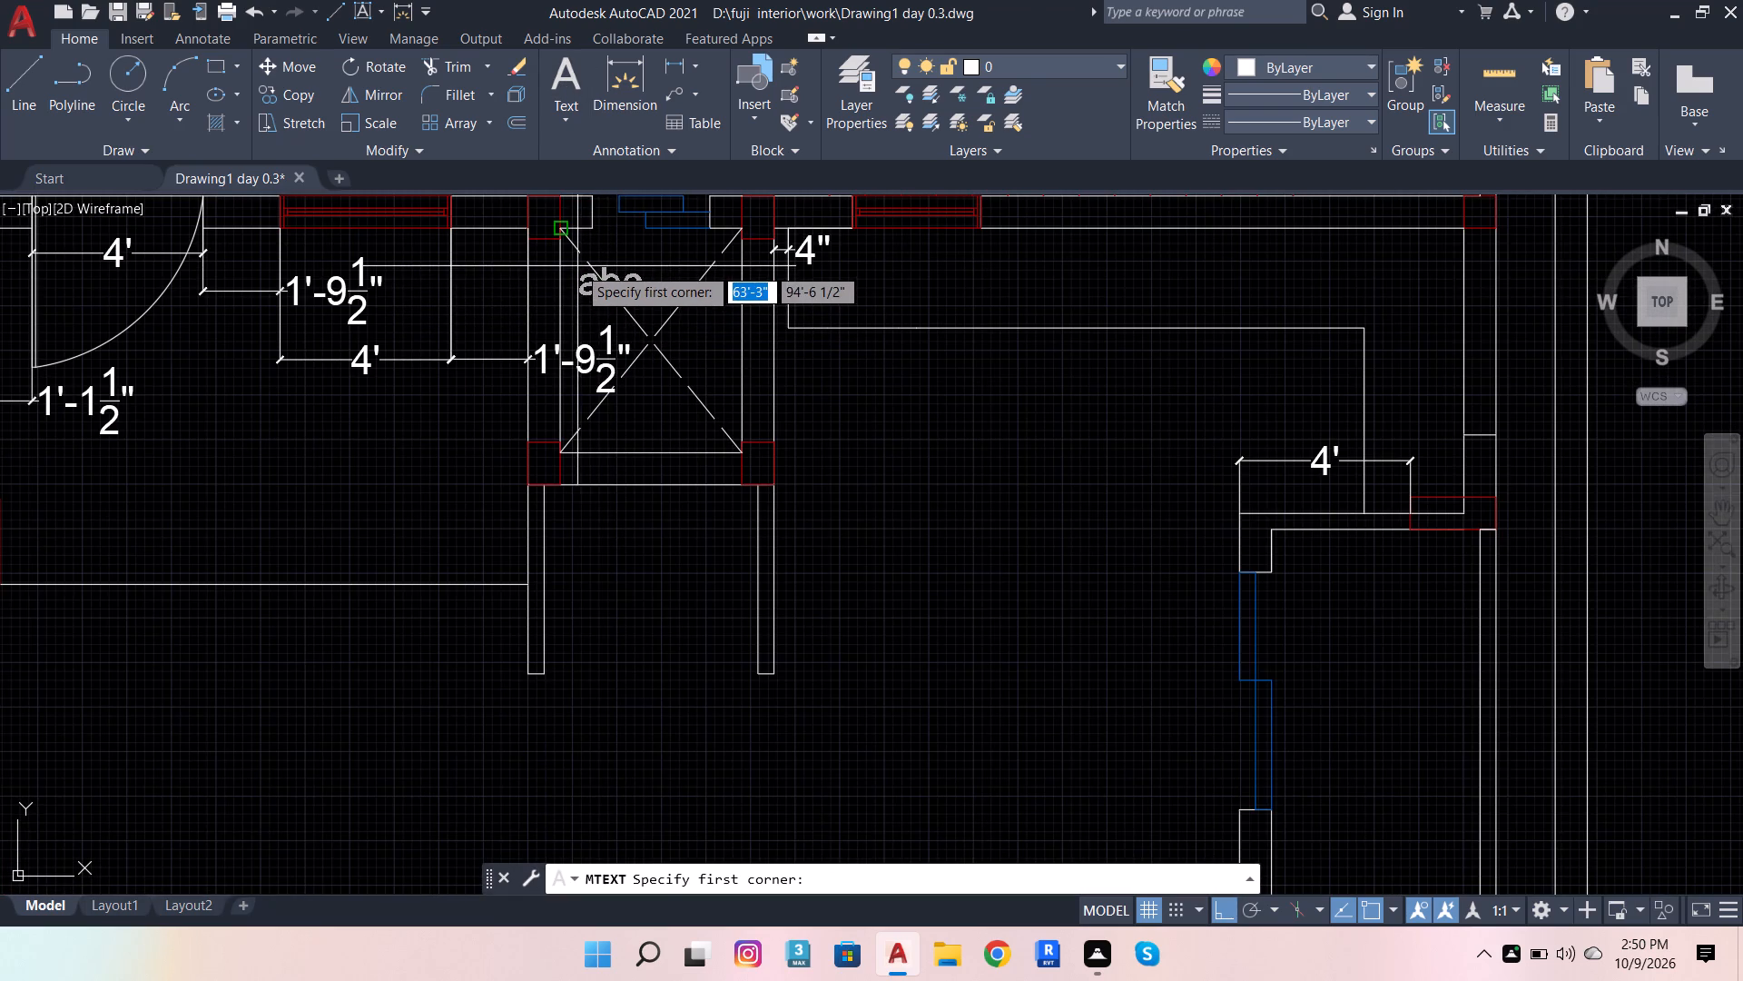
scroll(571, 268, up, 2)
click(571, 268)
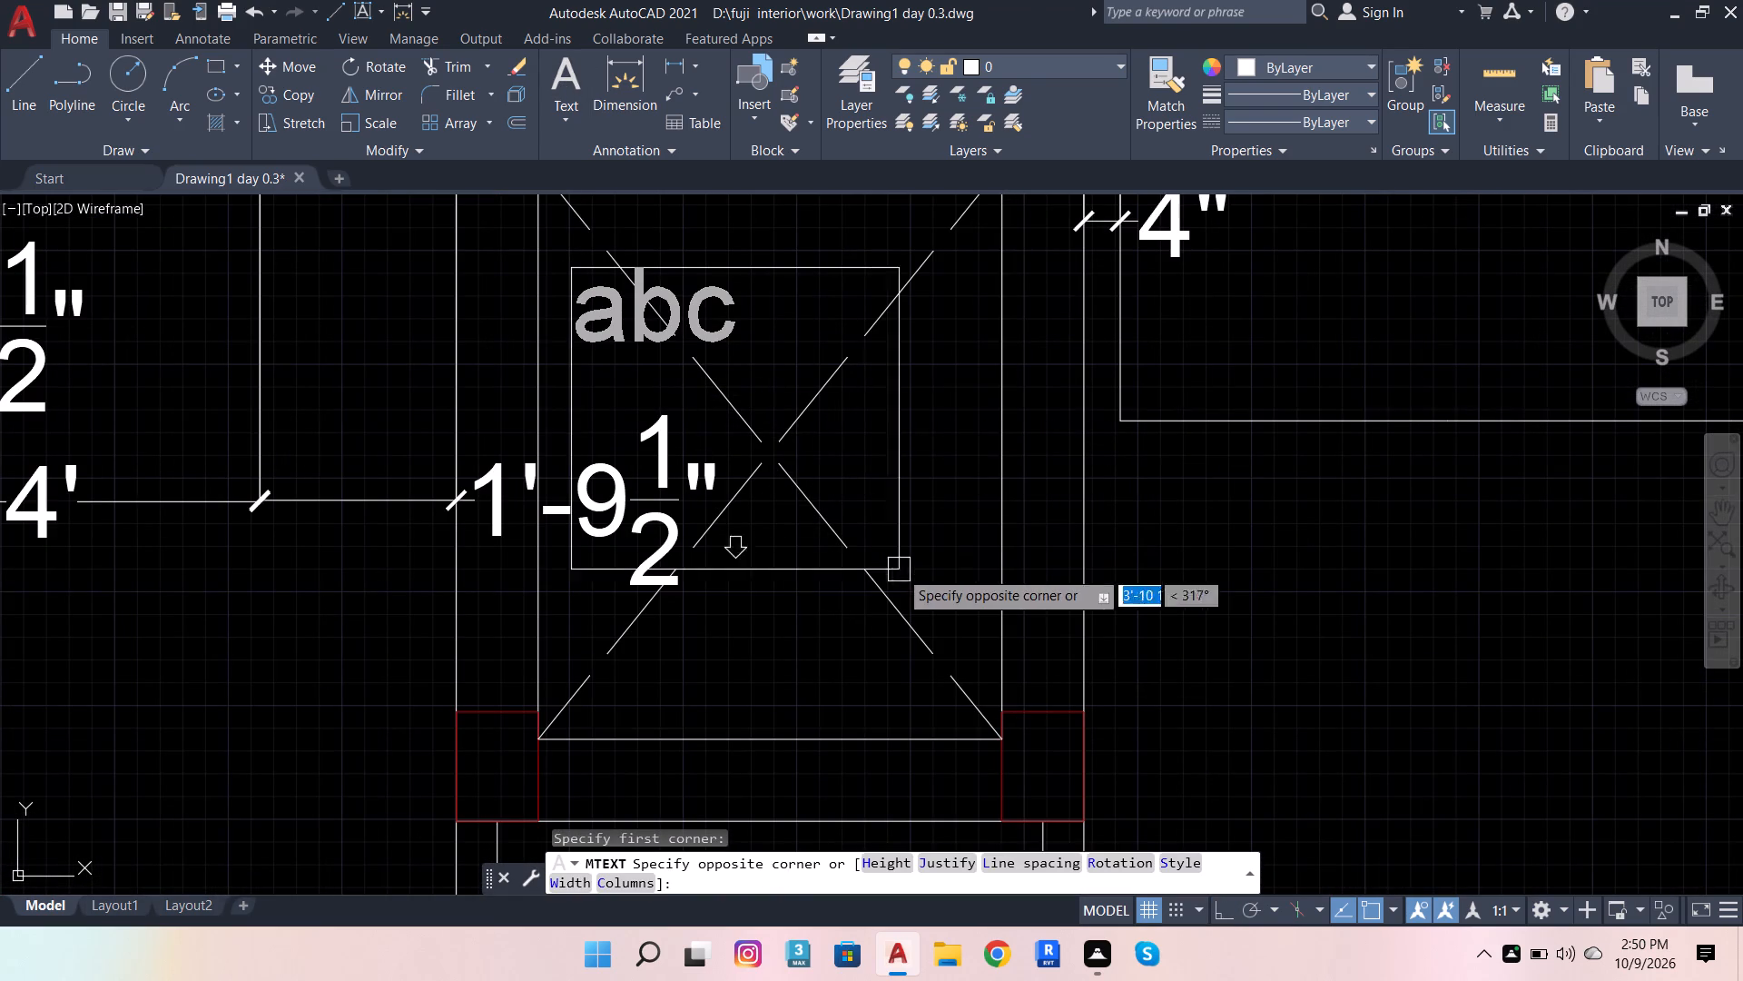
click(979, 543)
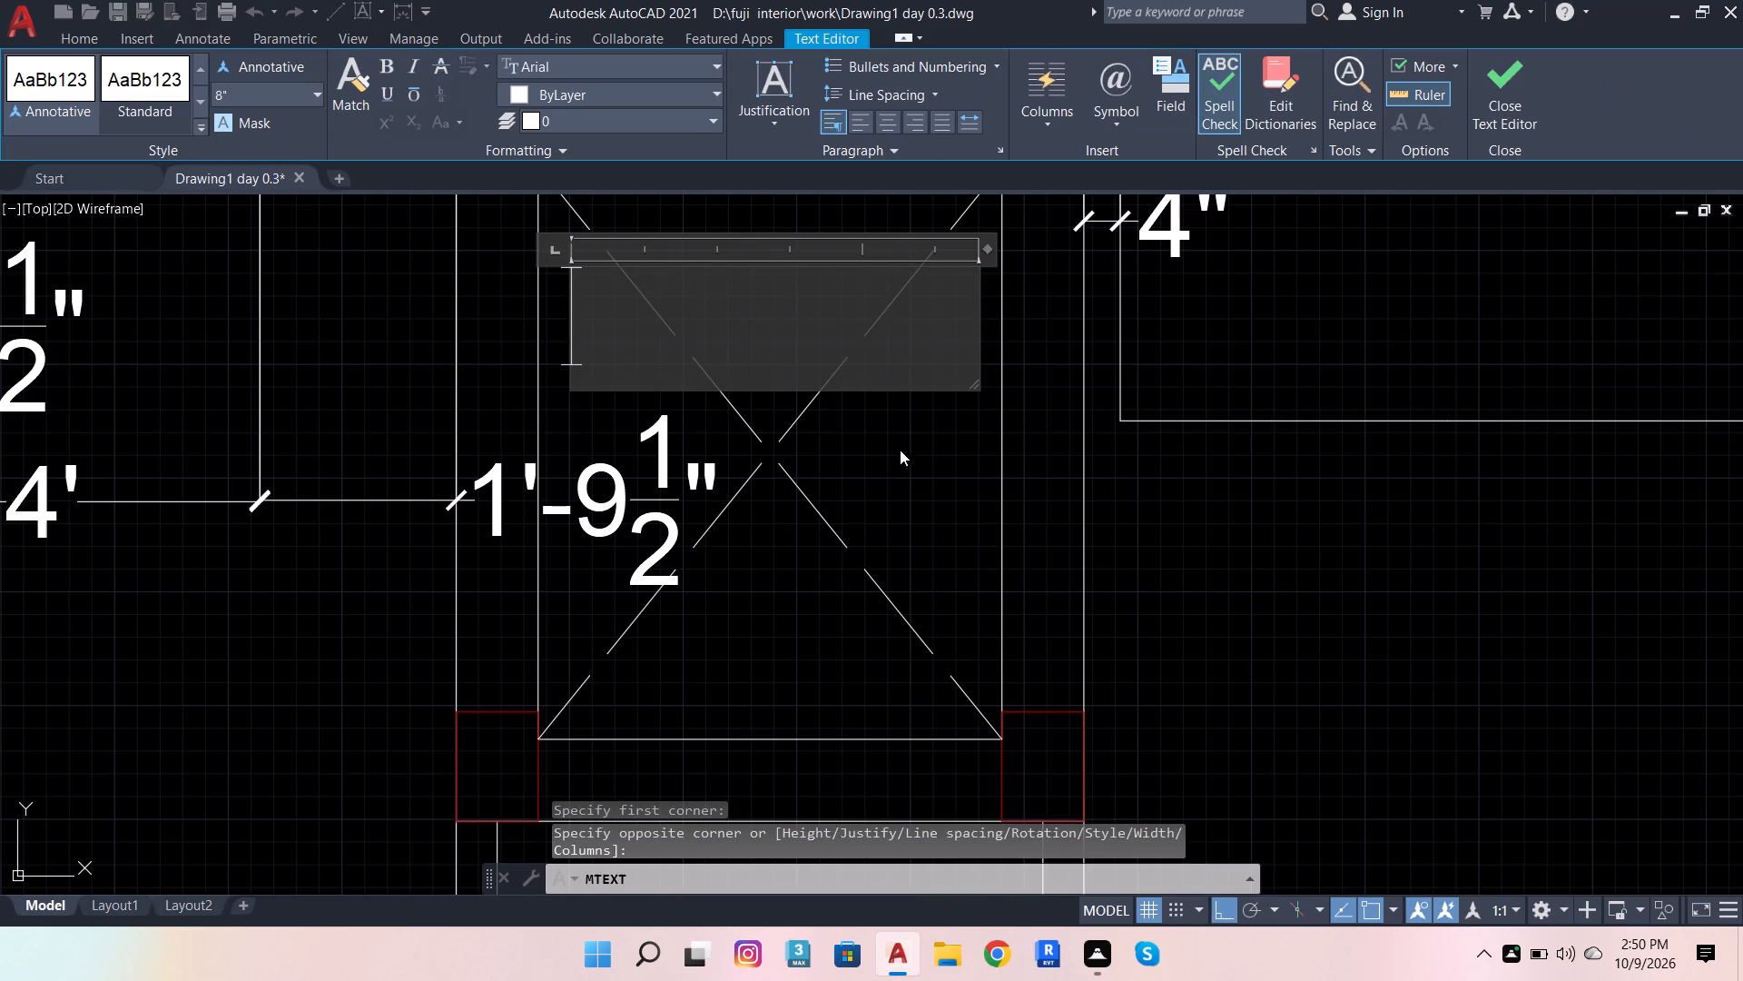
click(881, 119)
Enter the shaft label on four lines, "LIFT", "5'3"", "X" and "4'3"", and finish editing.
click(769, 291)
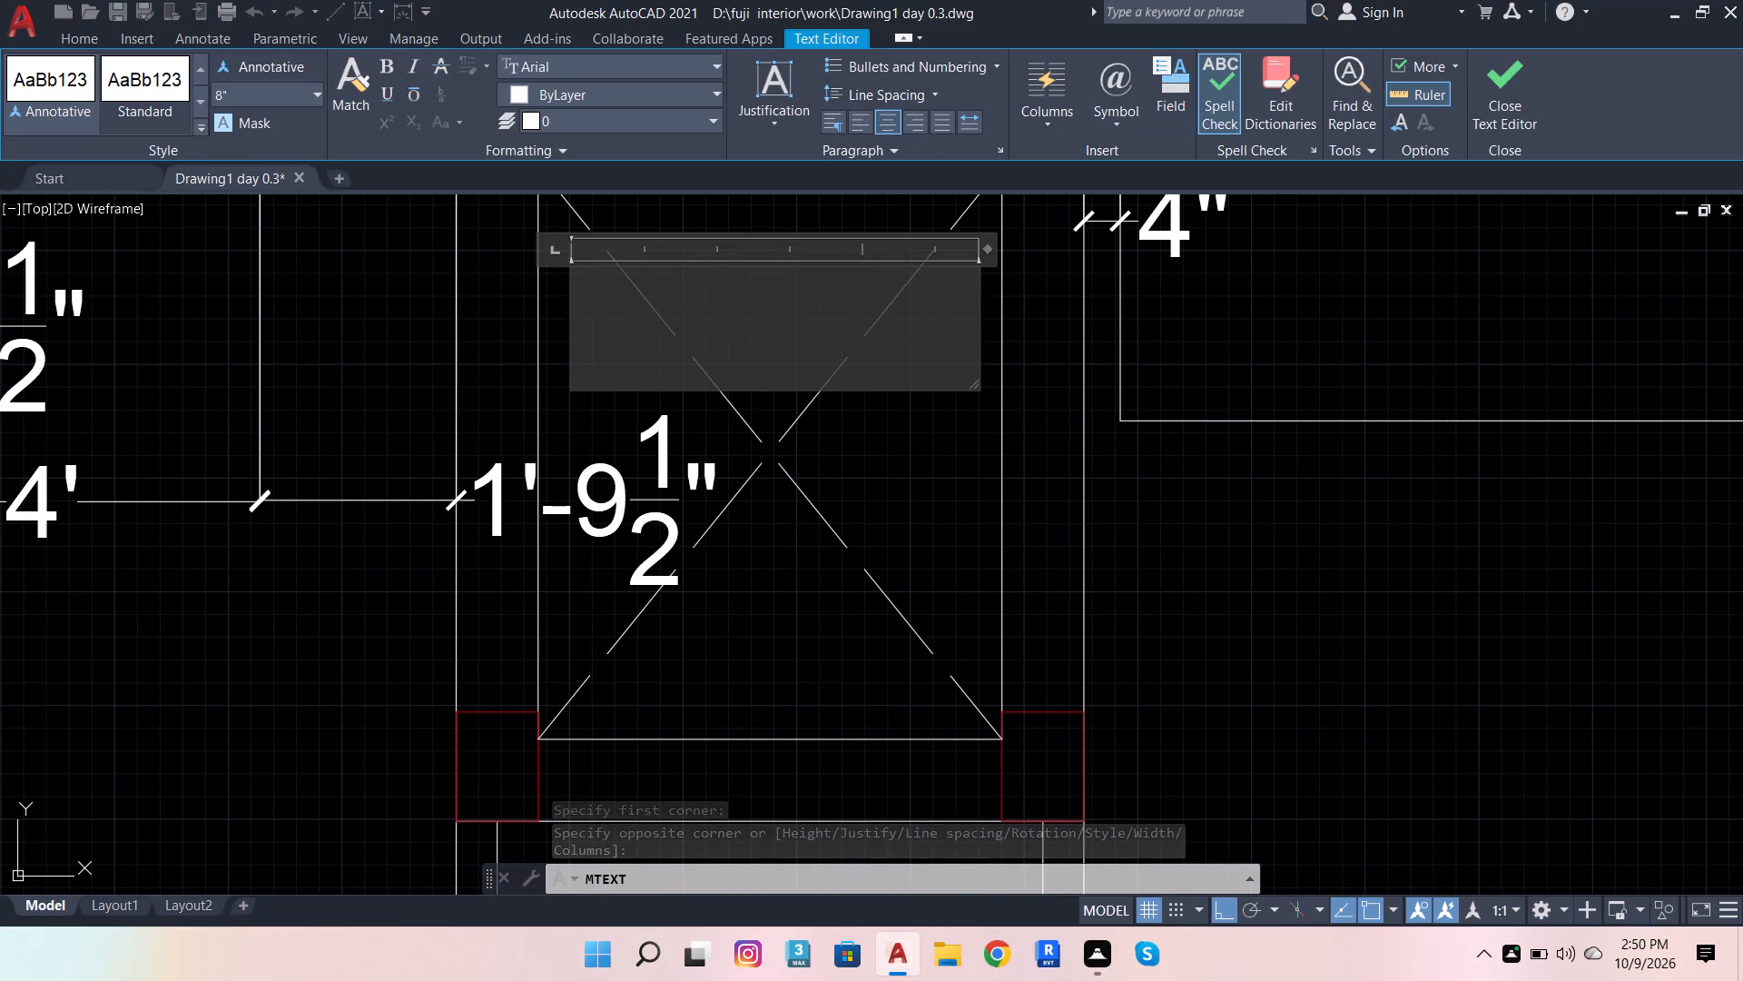
text(LIFT)
key(space)
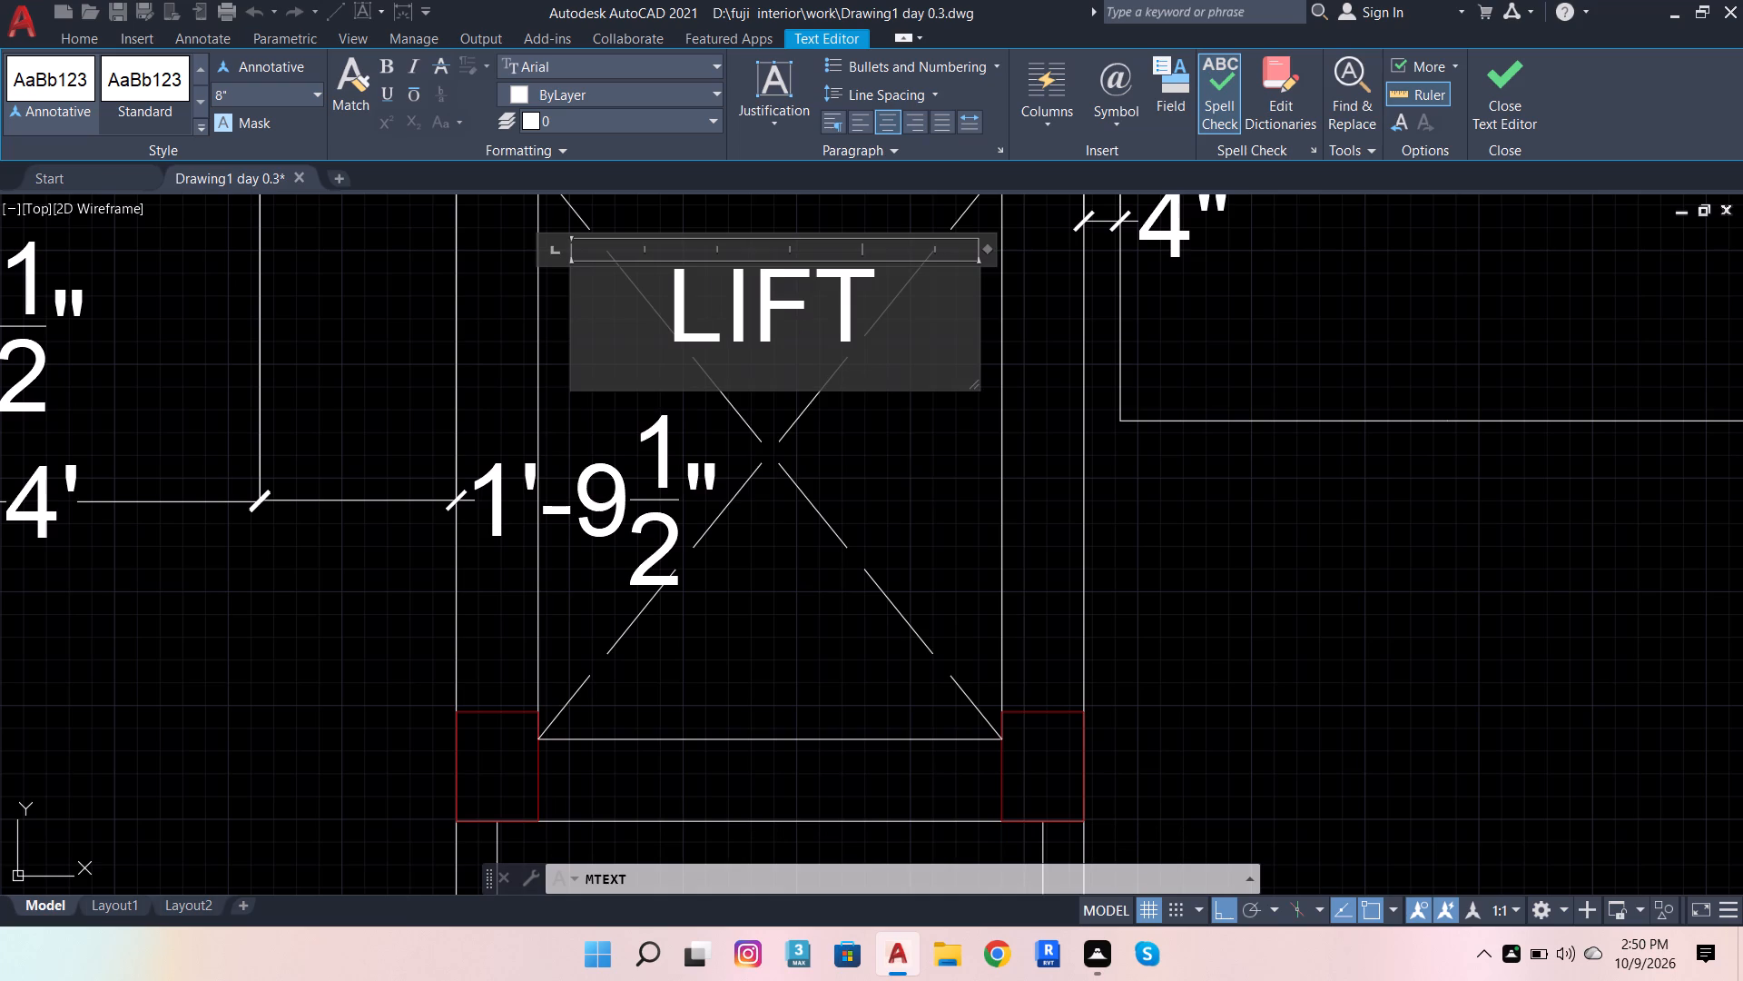
key(Return)
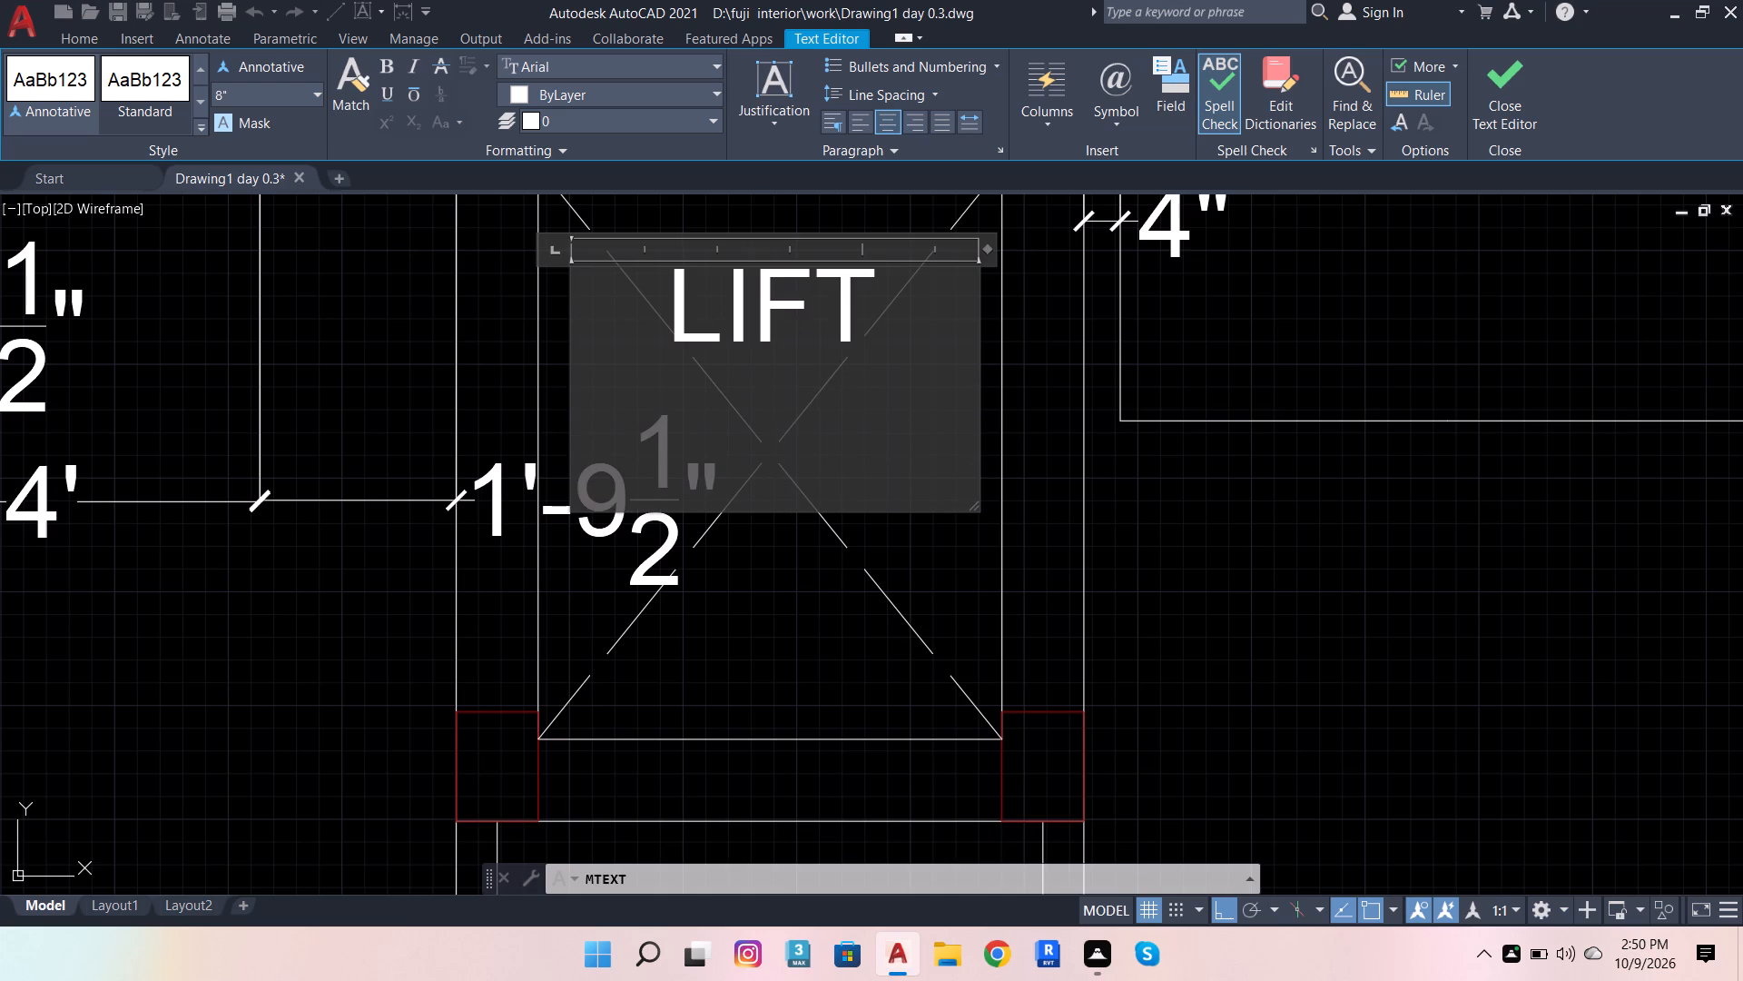
text(5')
key(3)
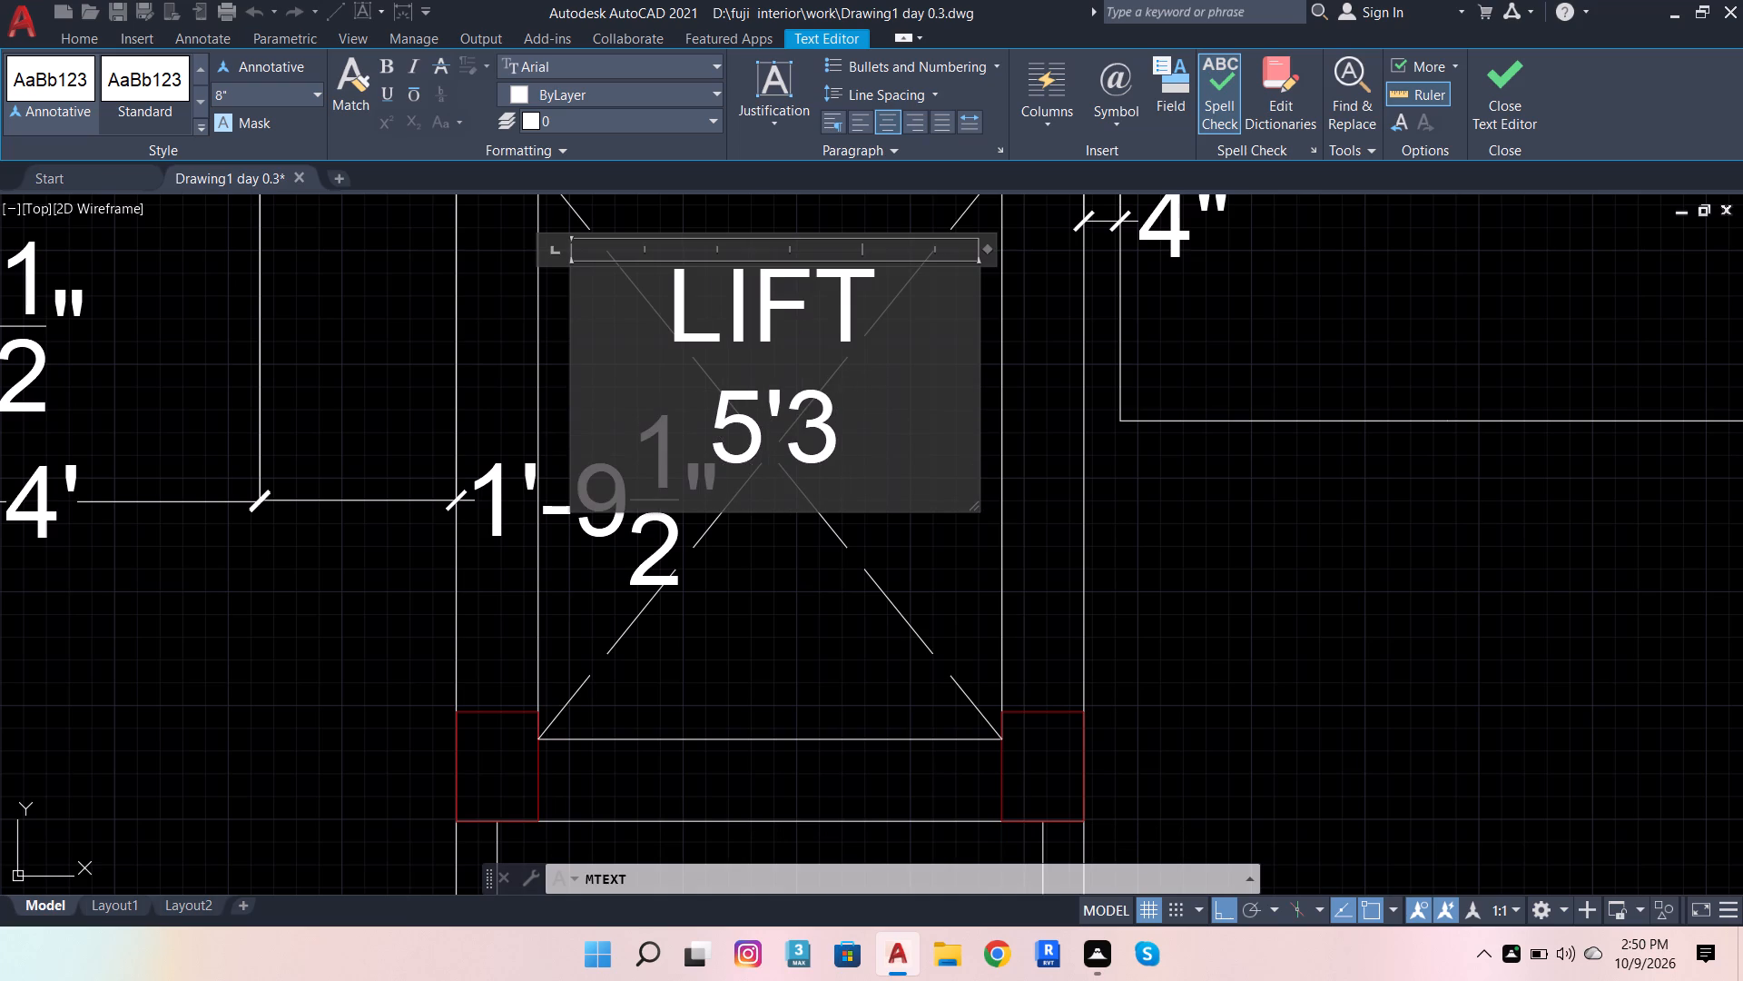
key(shift+quotedbl)
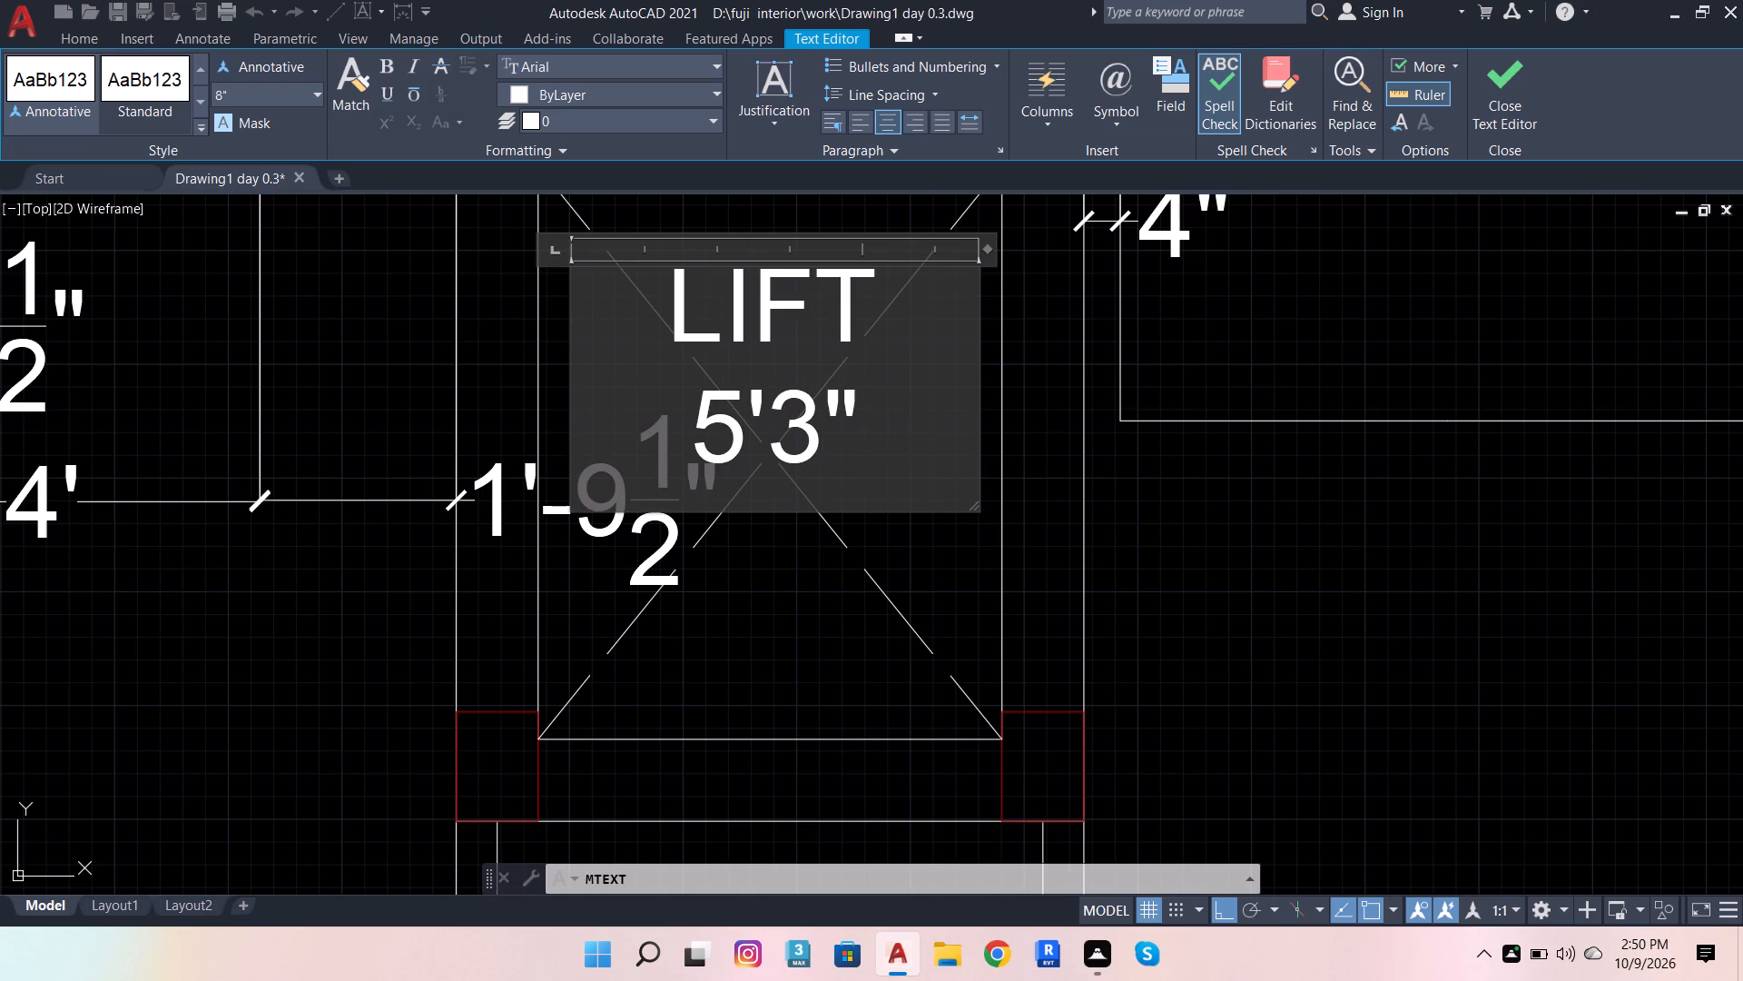
key(Return)
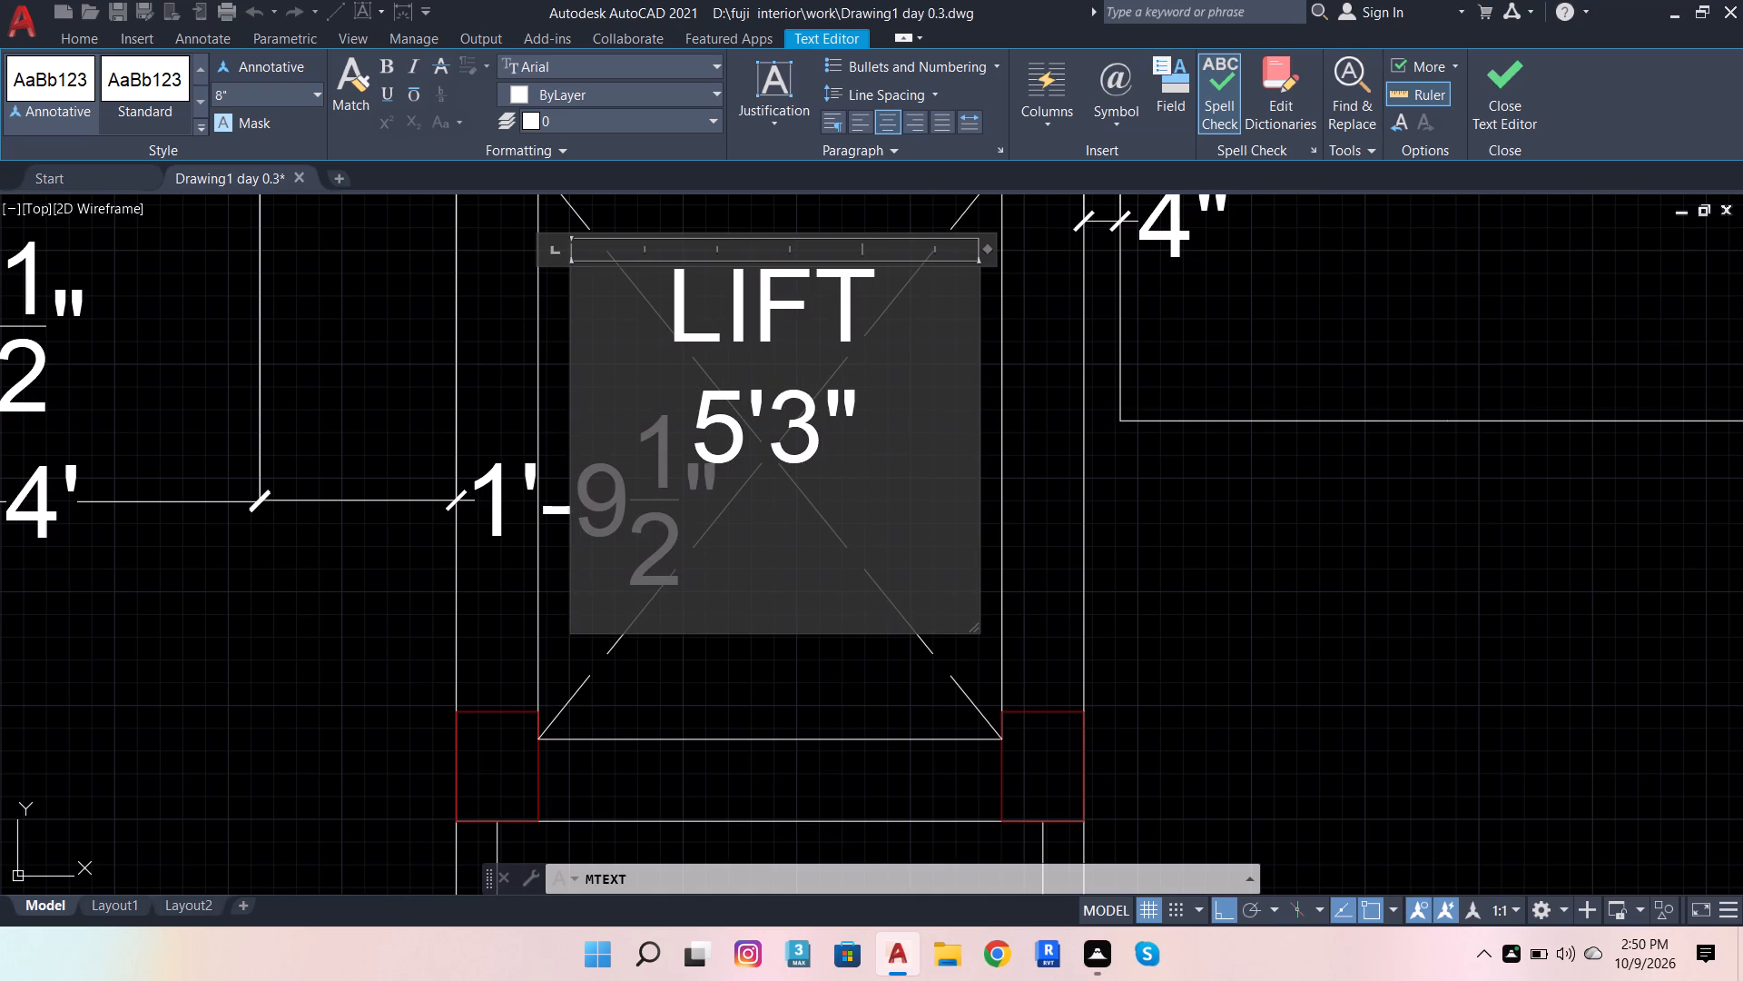
key(x)
key(Return)
key(Return)
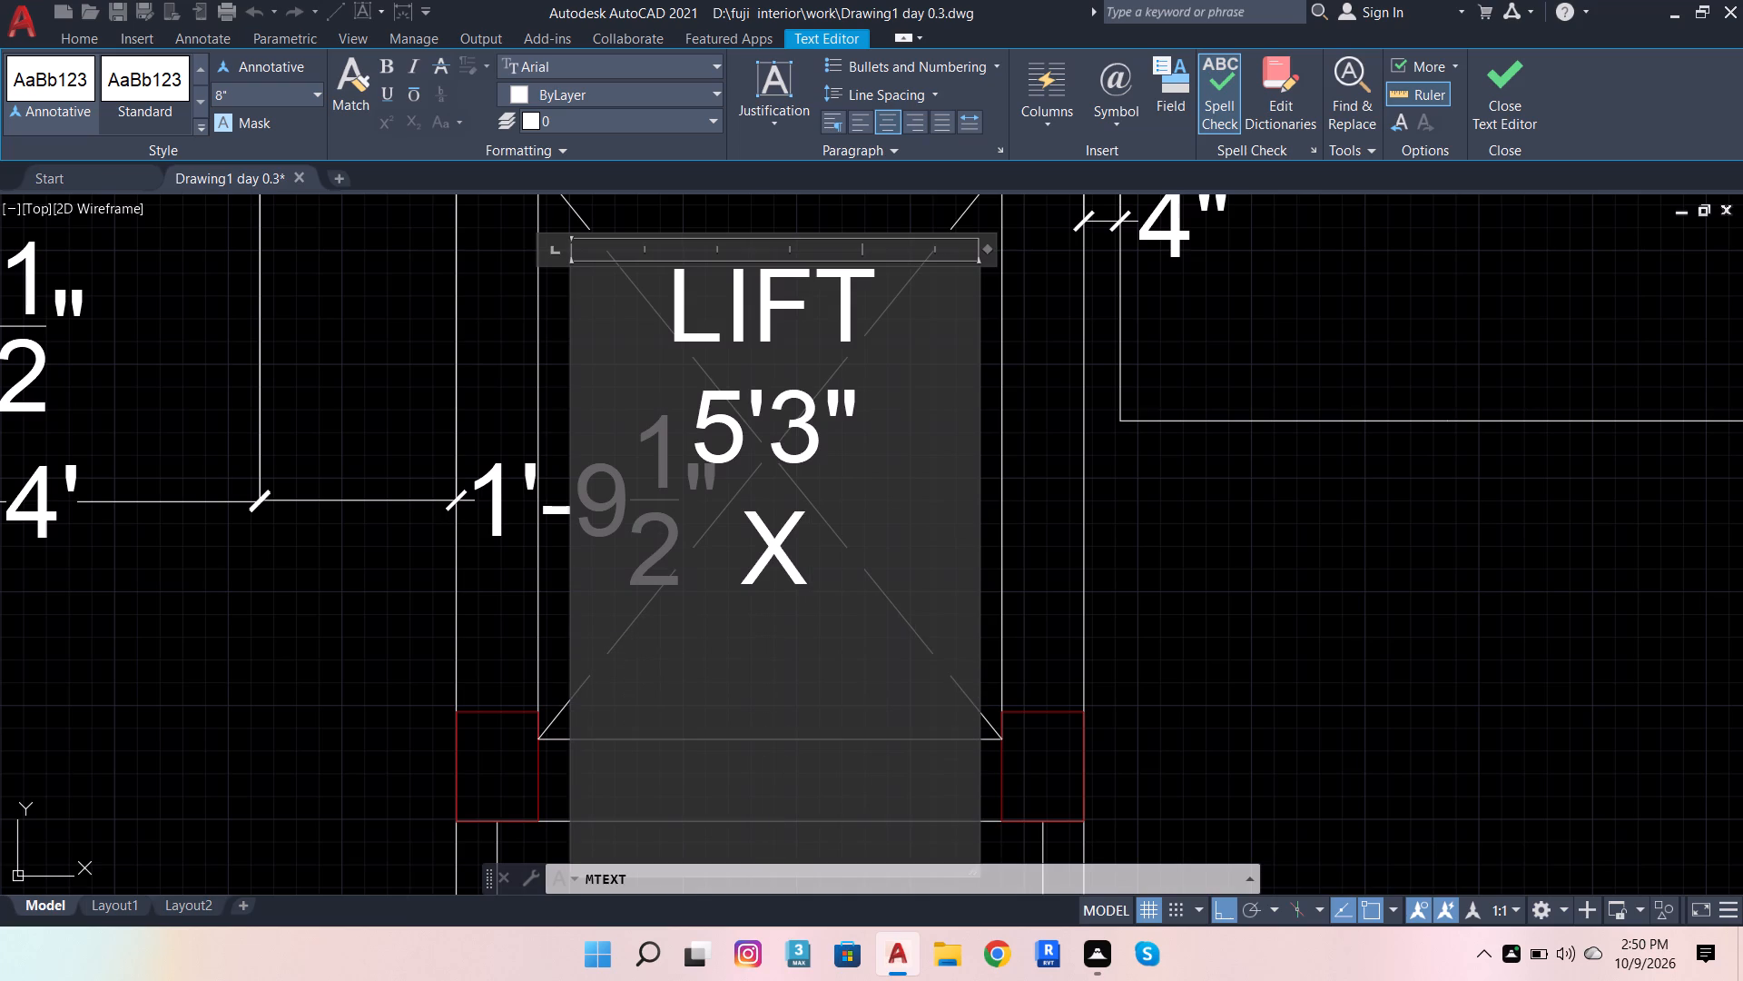
key(BackSpace)
key(BackSpace)
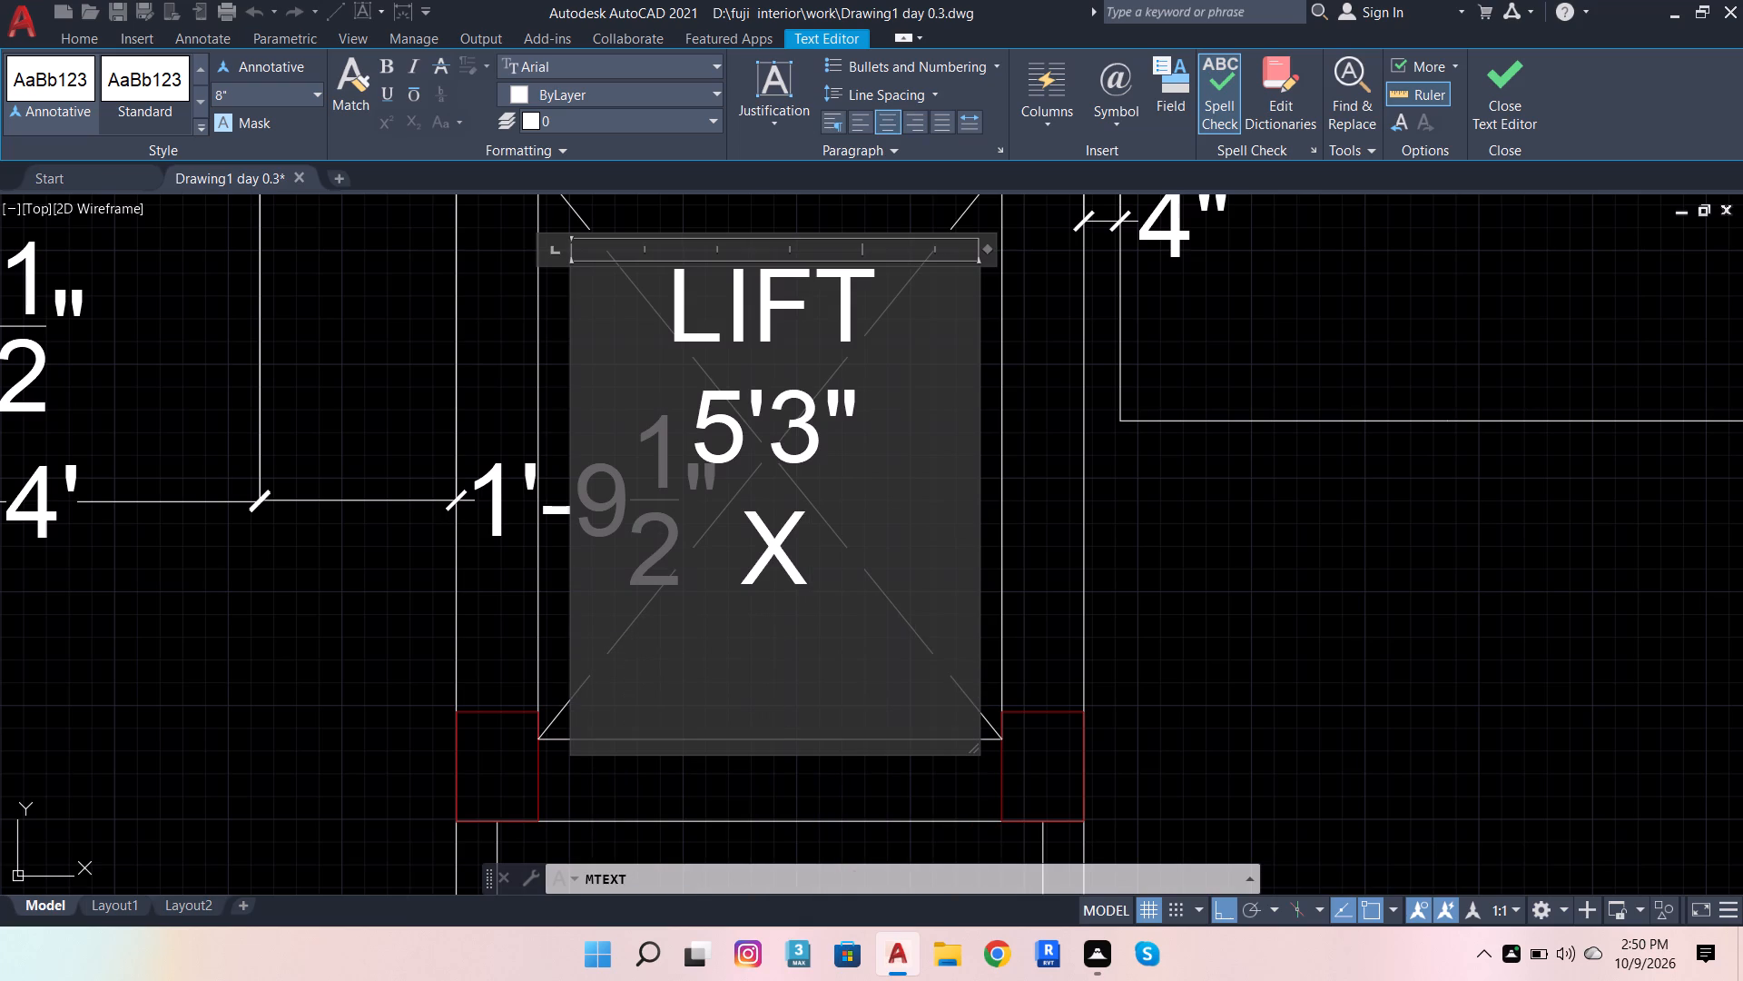
text(4')
key(3)
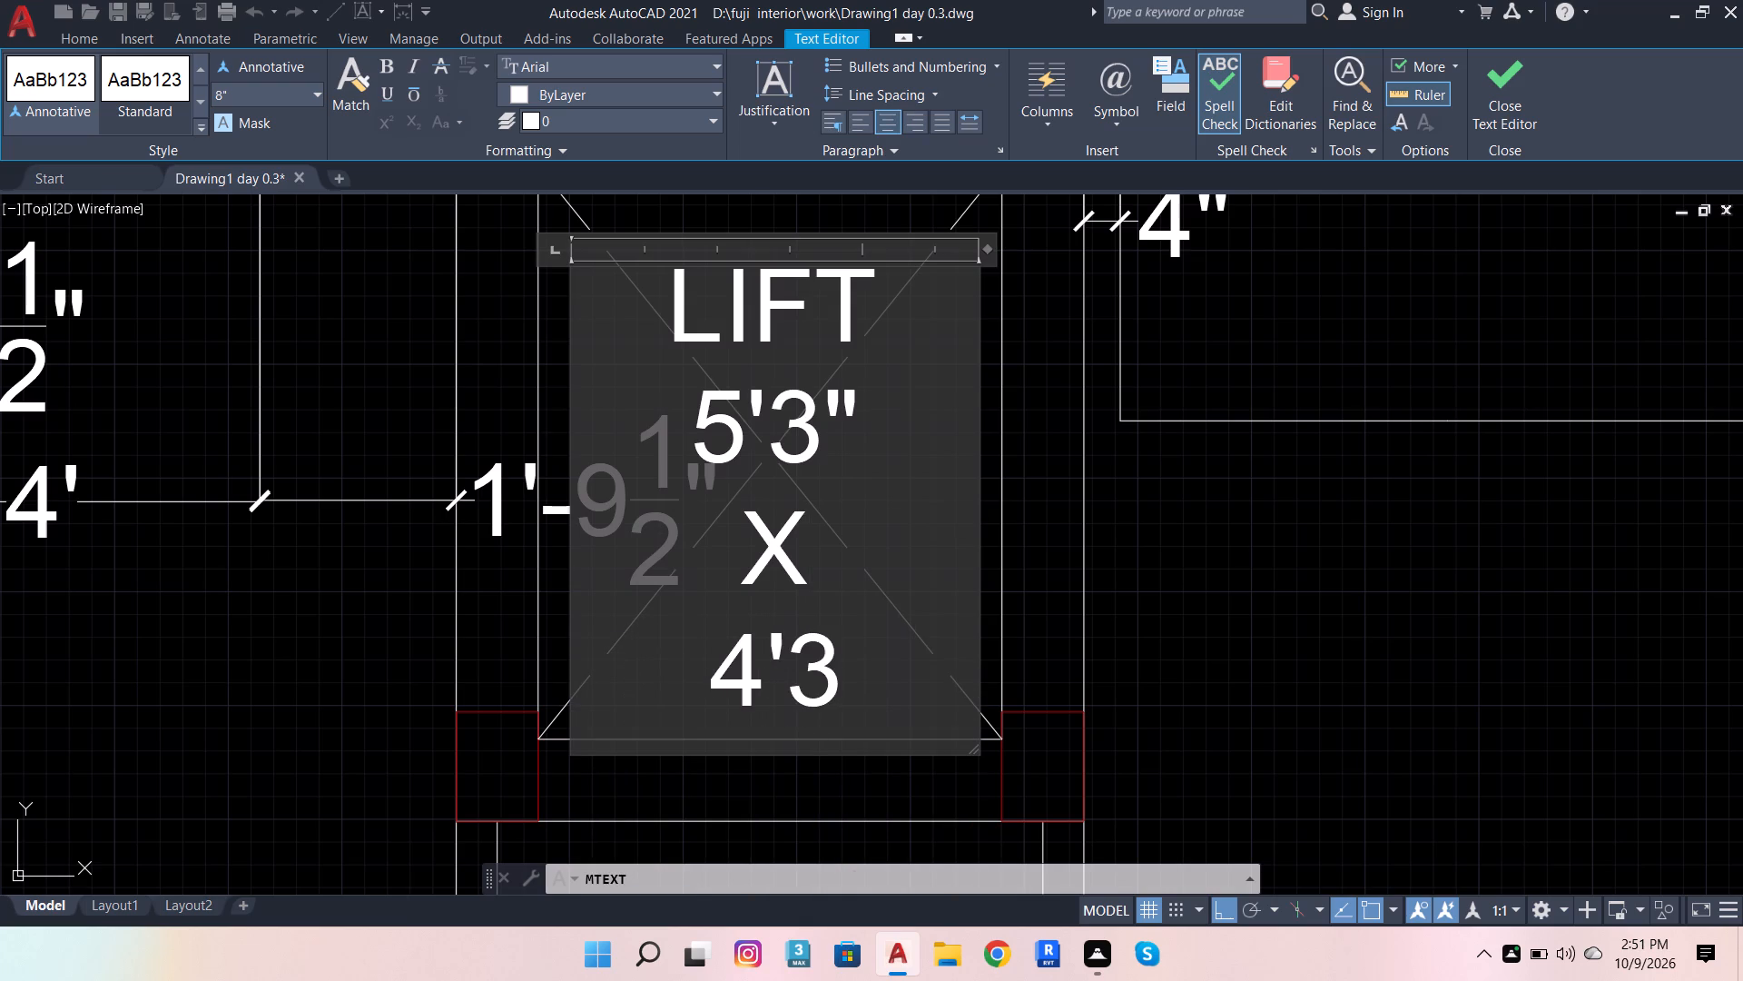
key(shift+quotedbl)
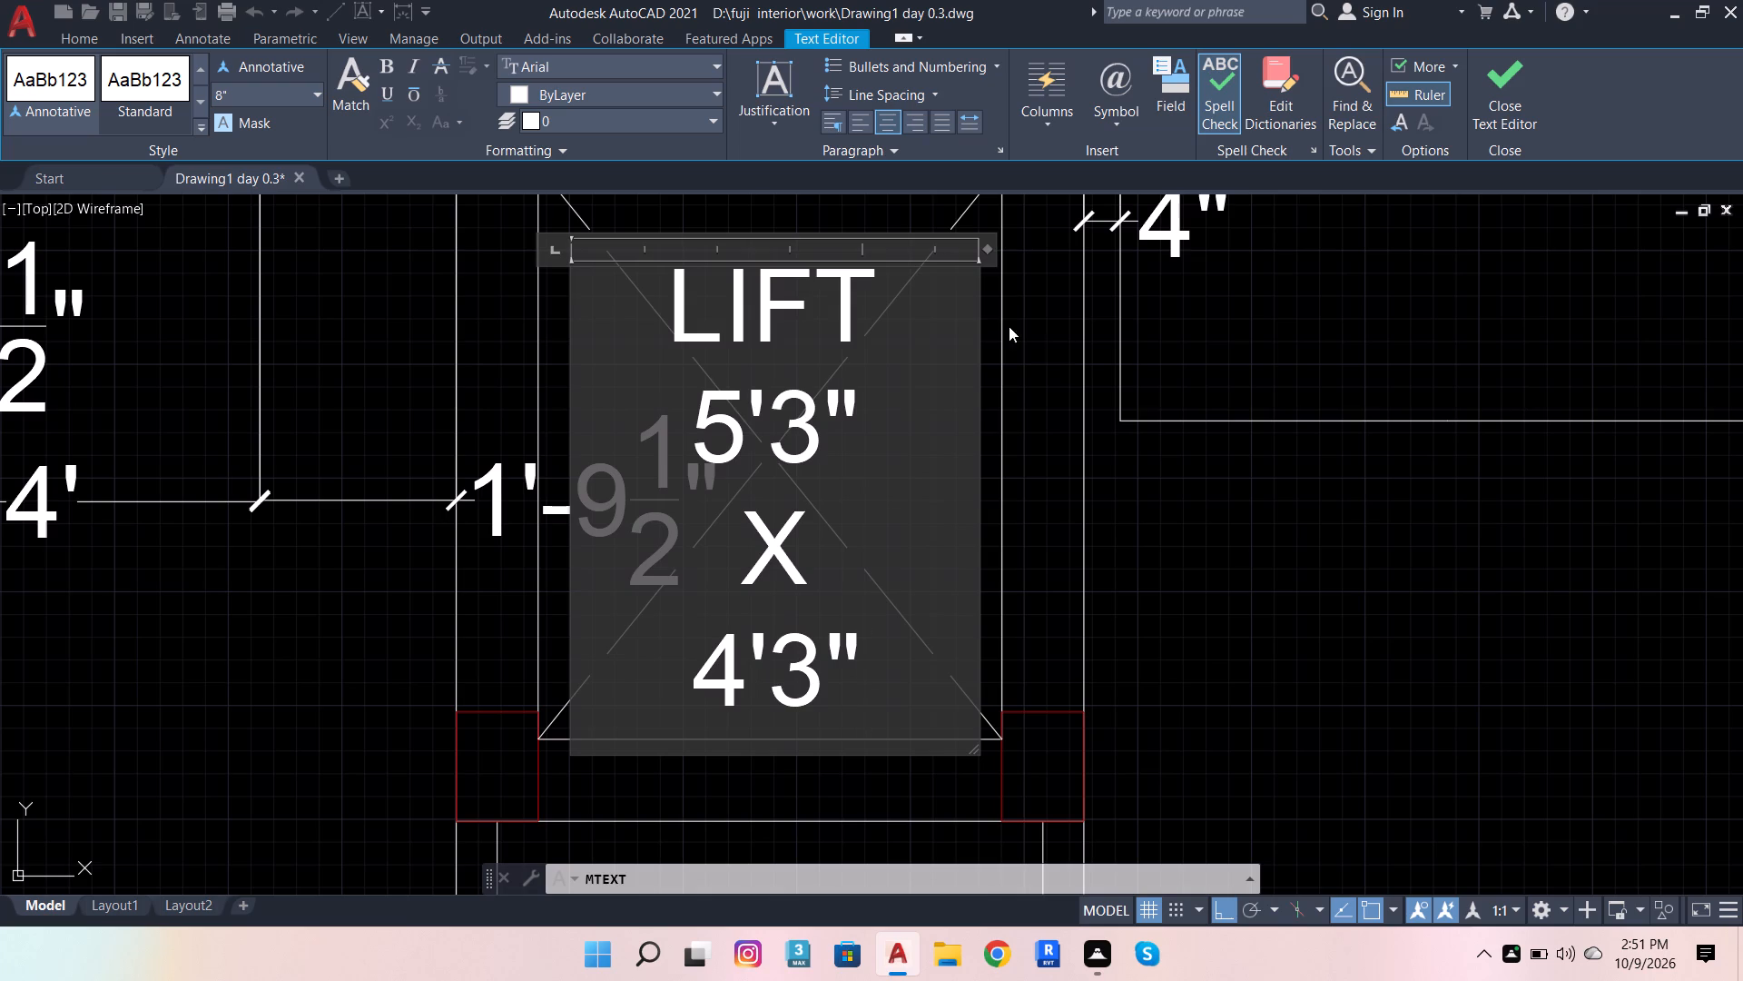
click(1241, 552)
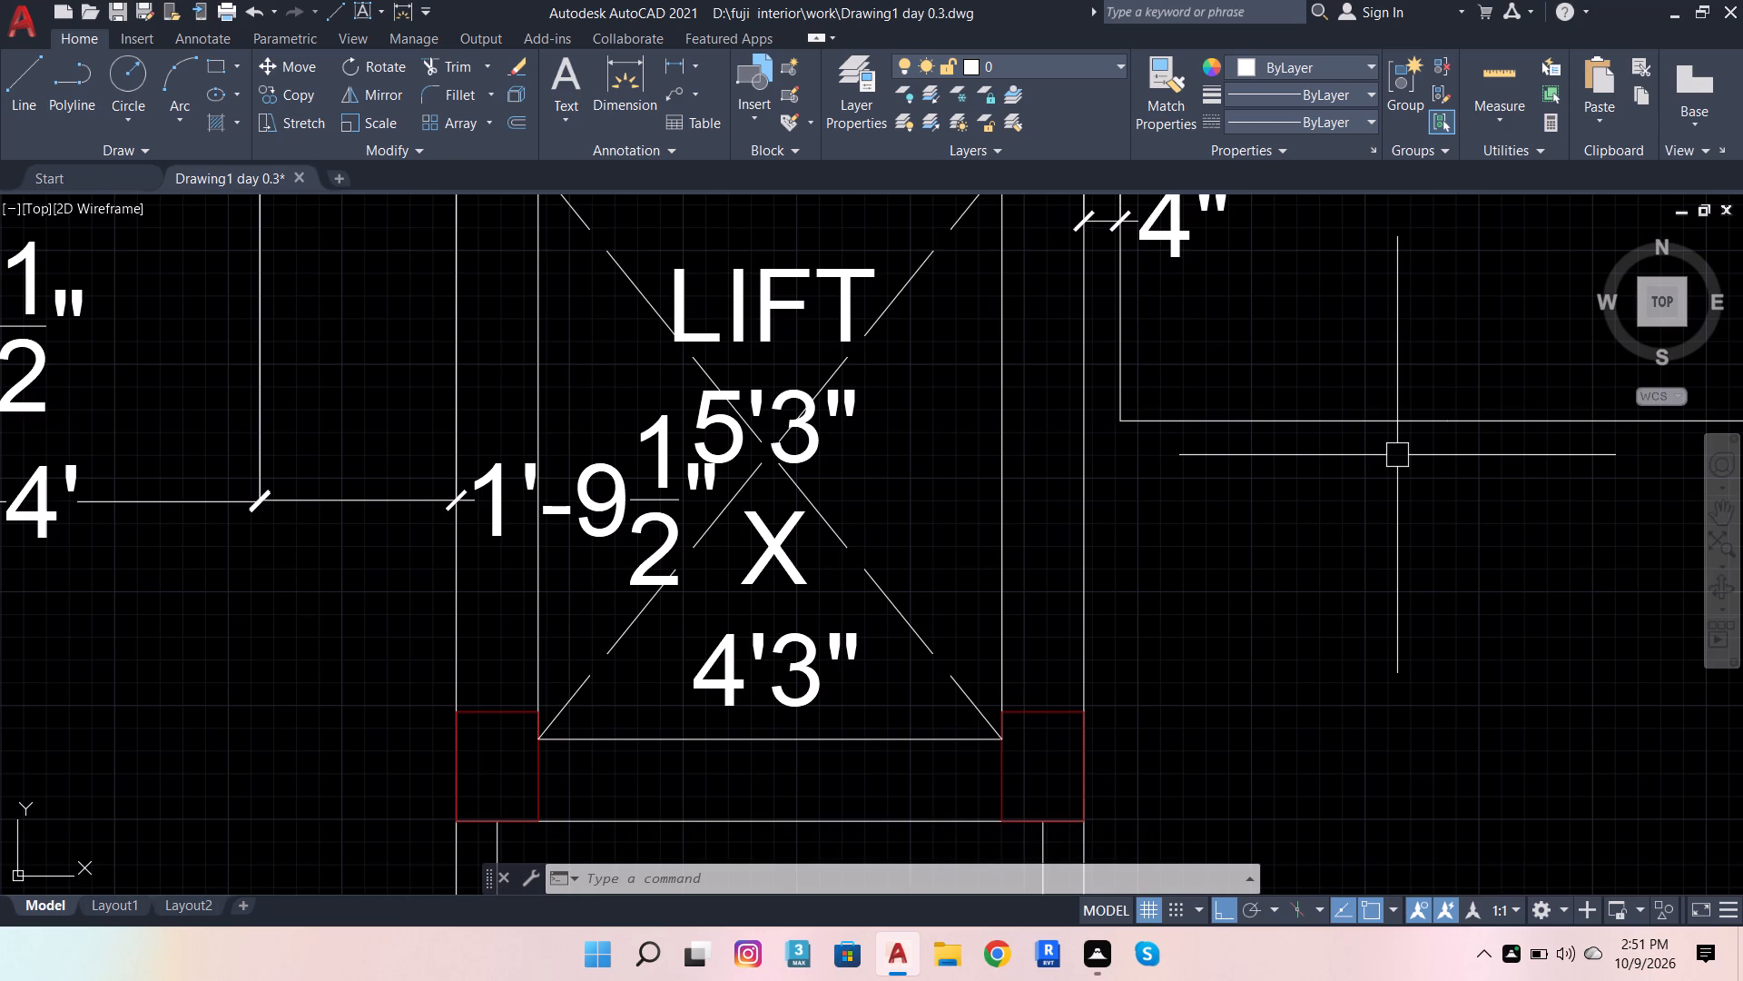
Place a multiline text box in the room east of the lift, south of the counter line, and centre its paragraph alignment.
scroll(778, 503, down, 3)
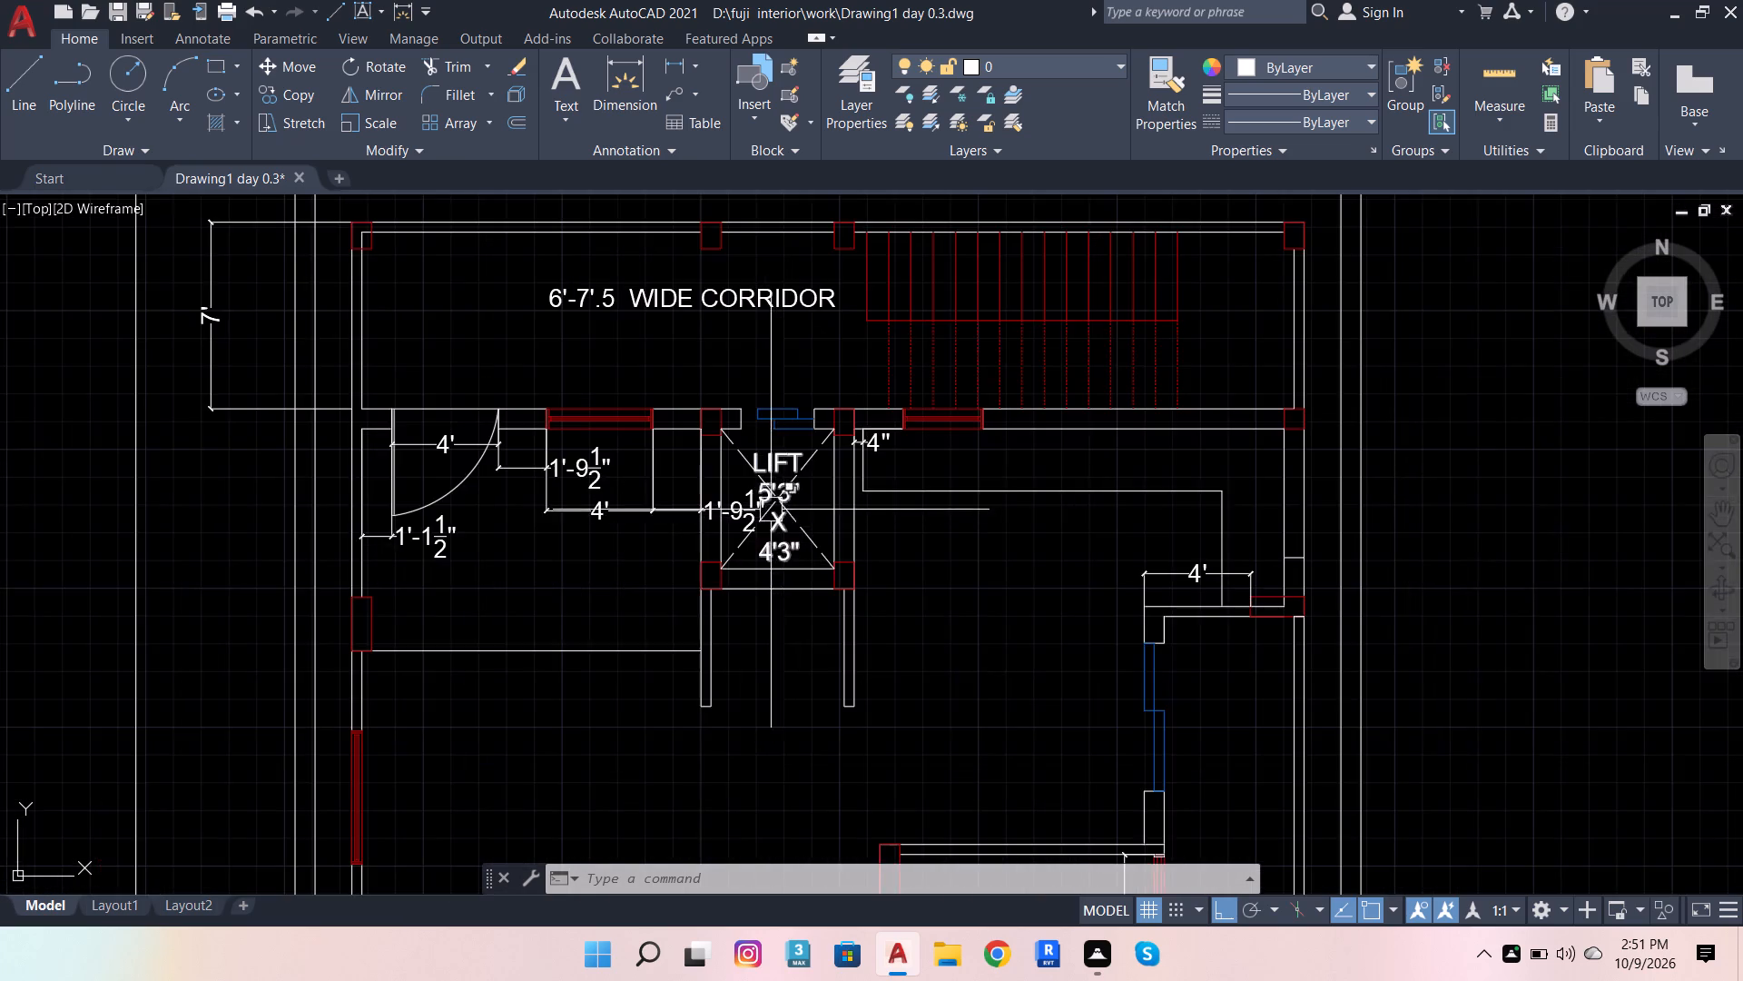
scroll(799, 491, up, 3)
scroll(981, 470, down, 3)
scroll(992, 387, down, 1)
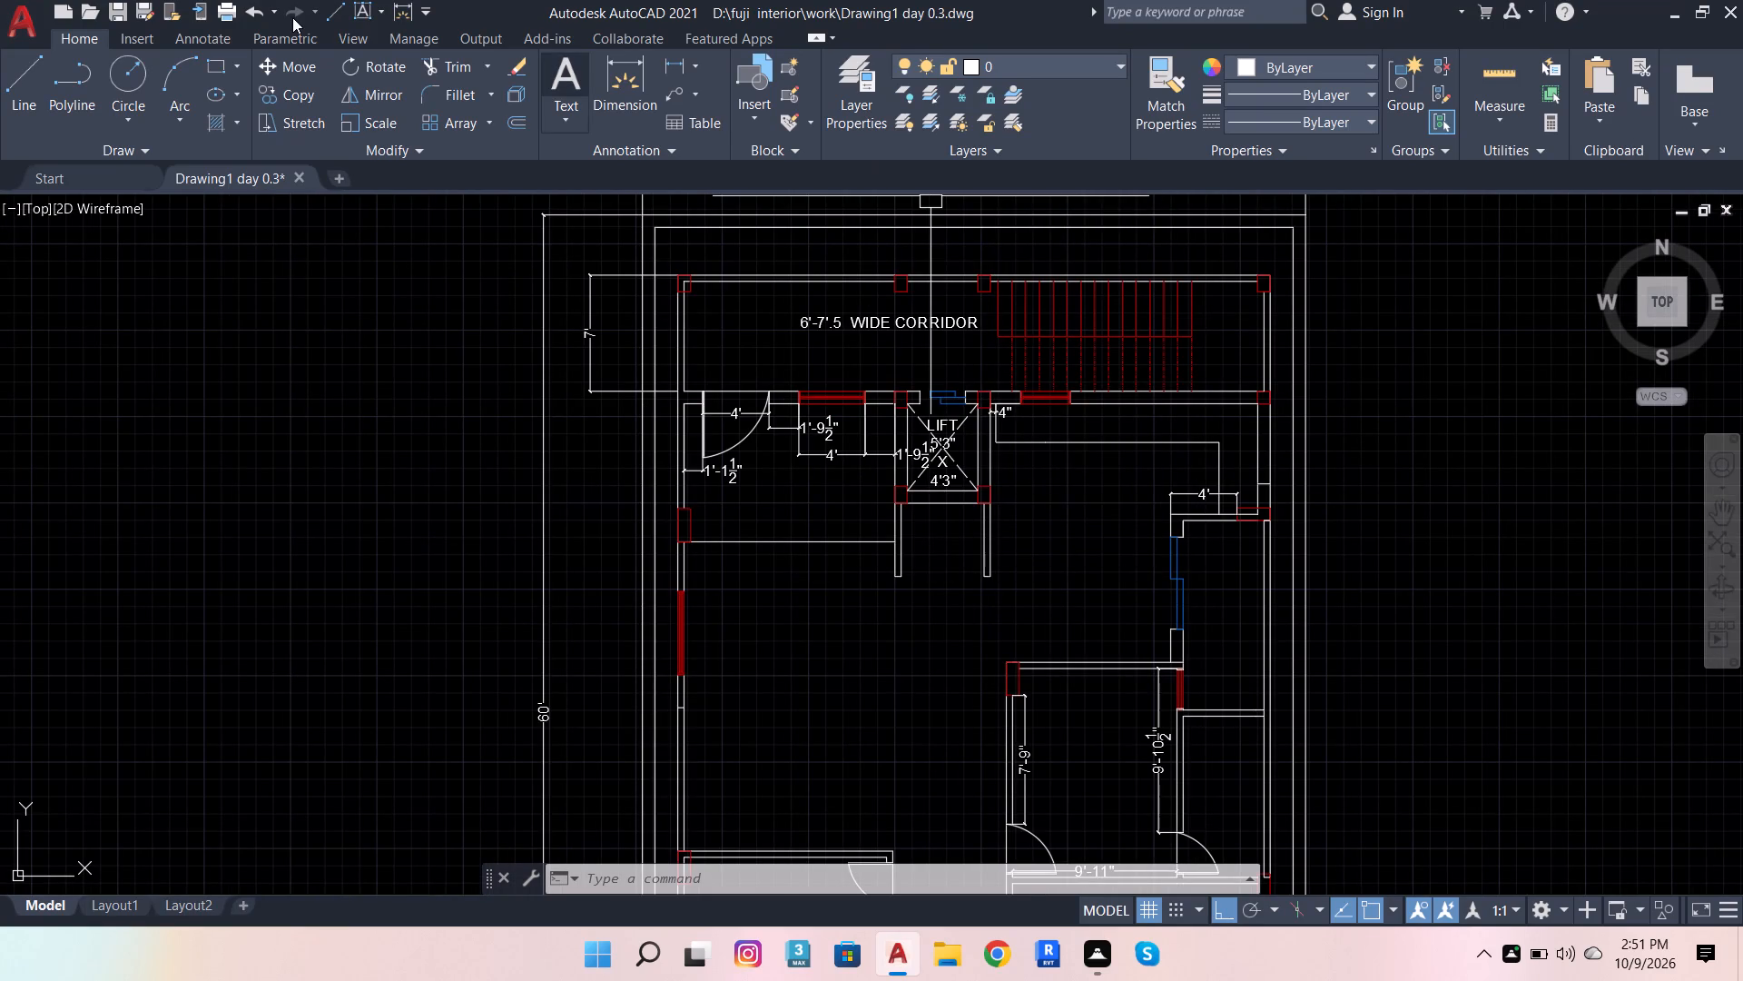
click(546, 77)
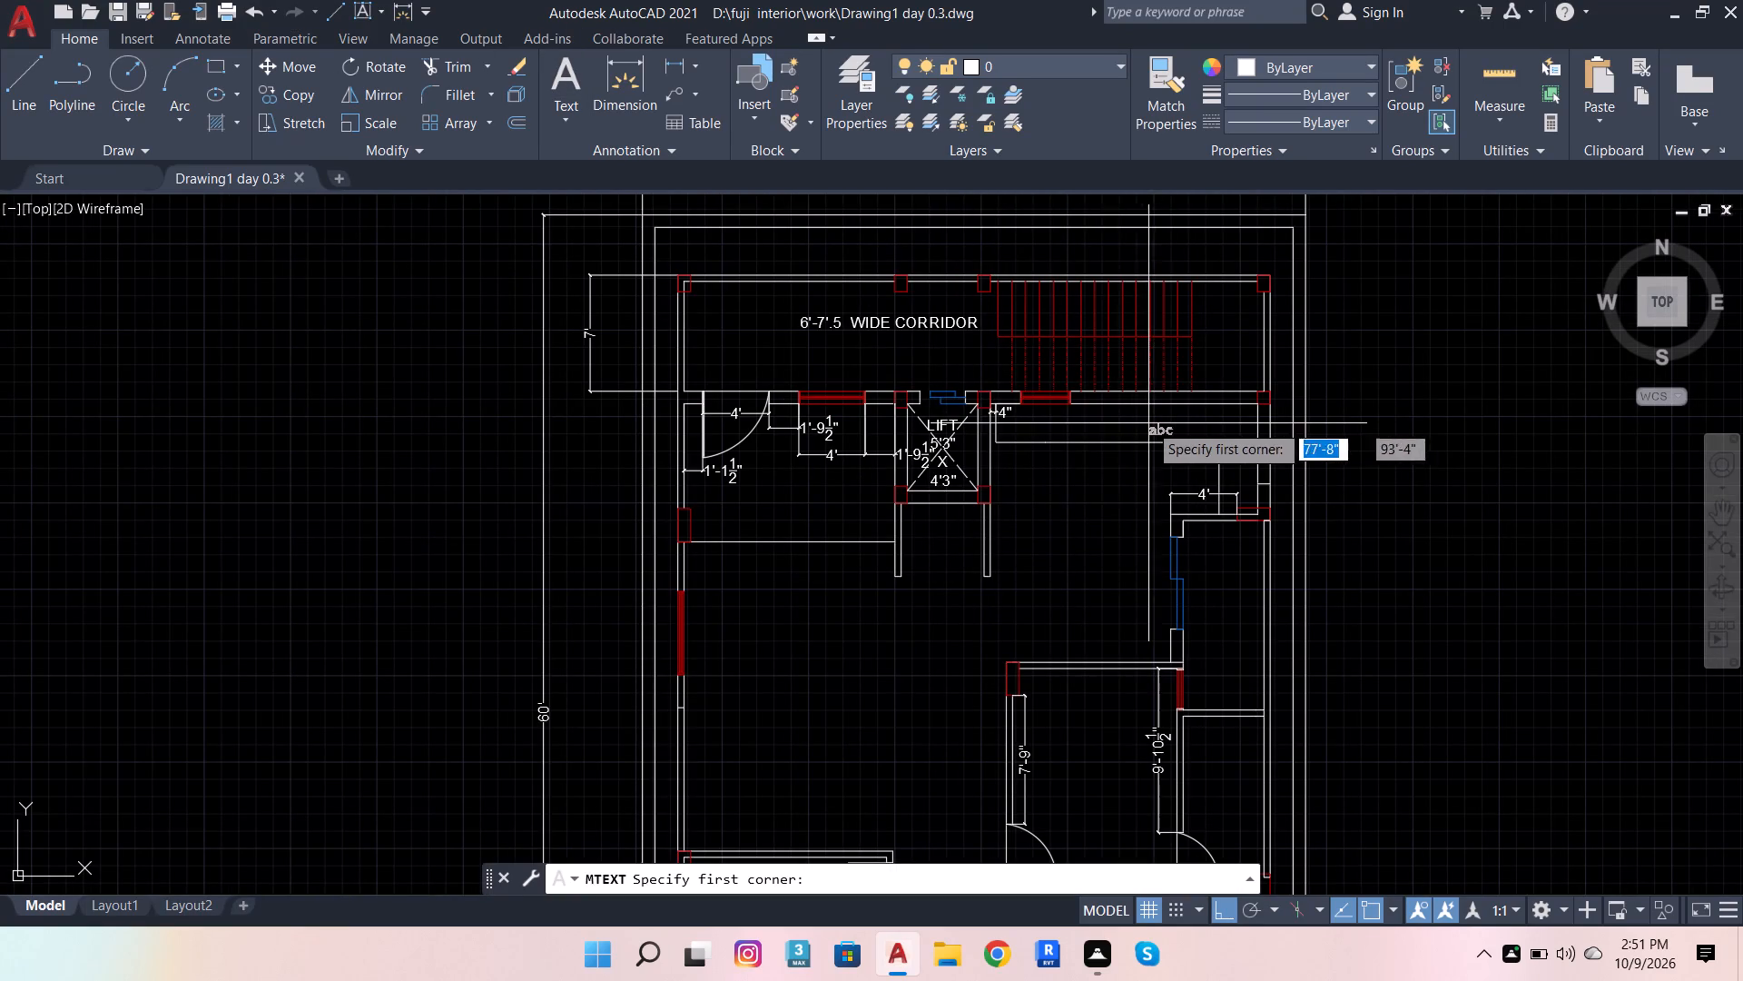
scroll(1153, 440, up, 3)
click(842, 471)
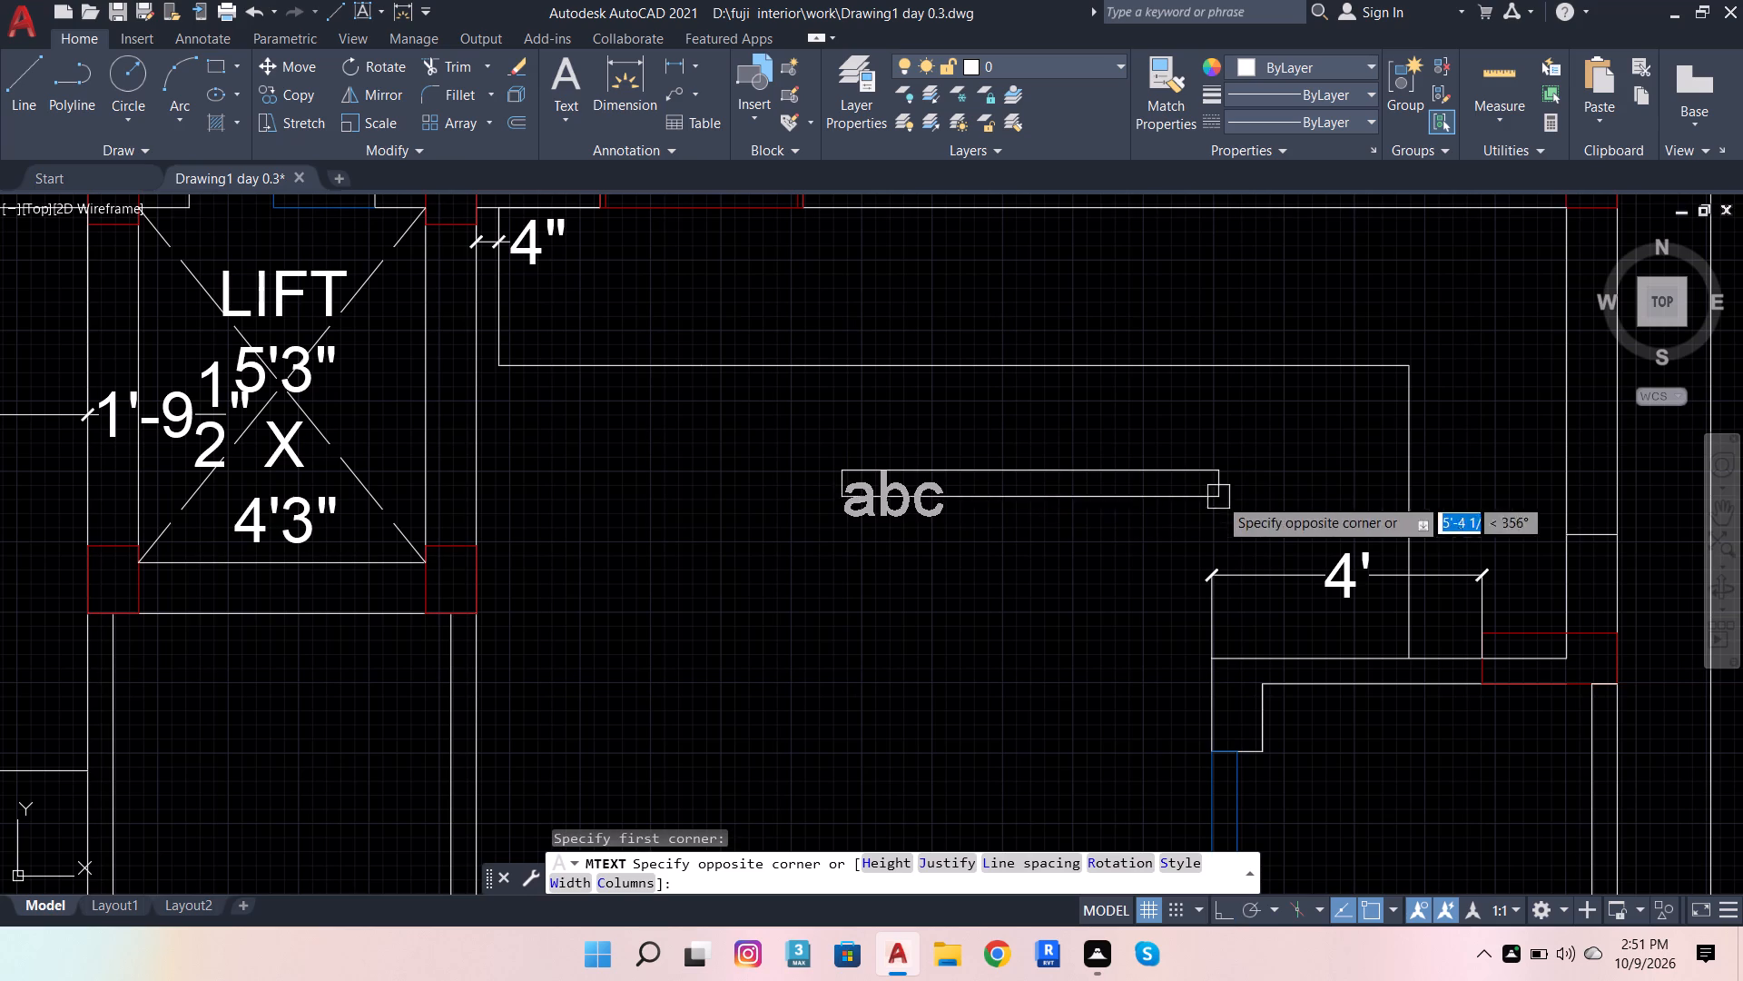
click(1285, 521)
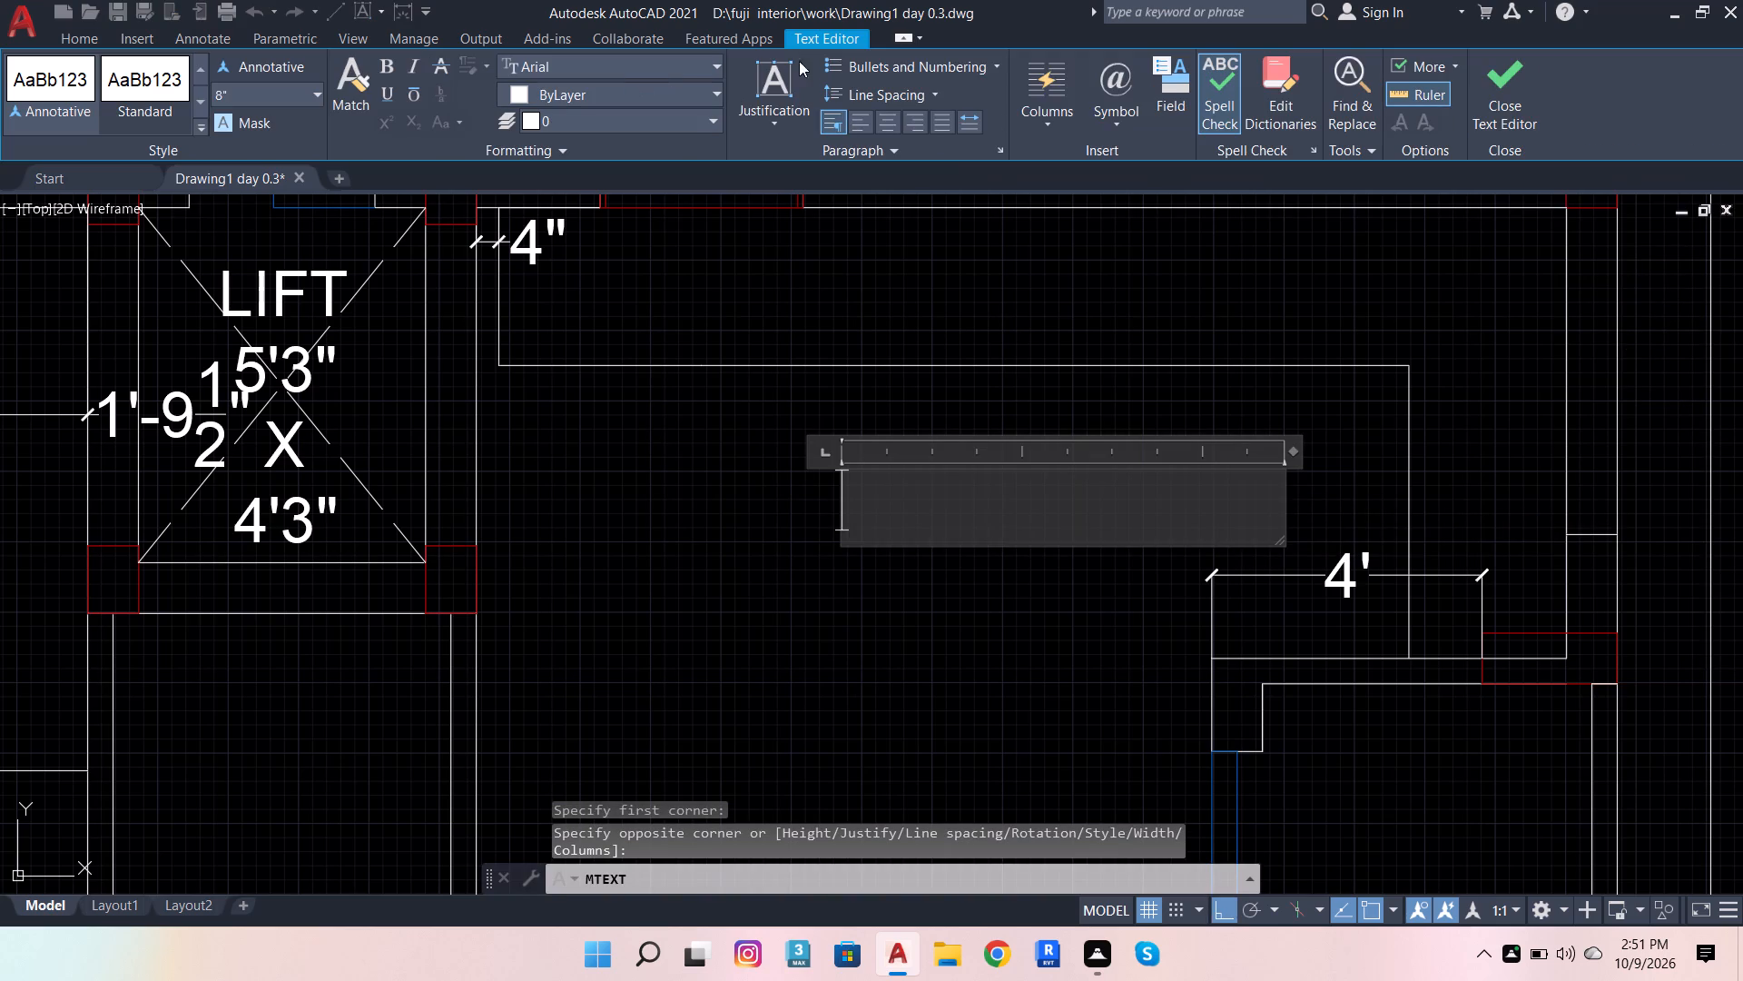
click(896, 121)
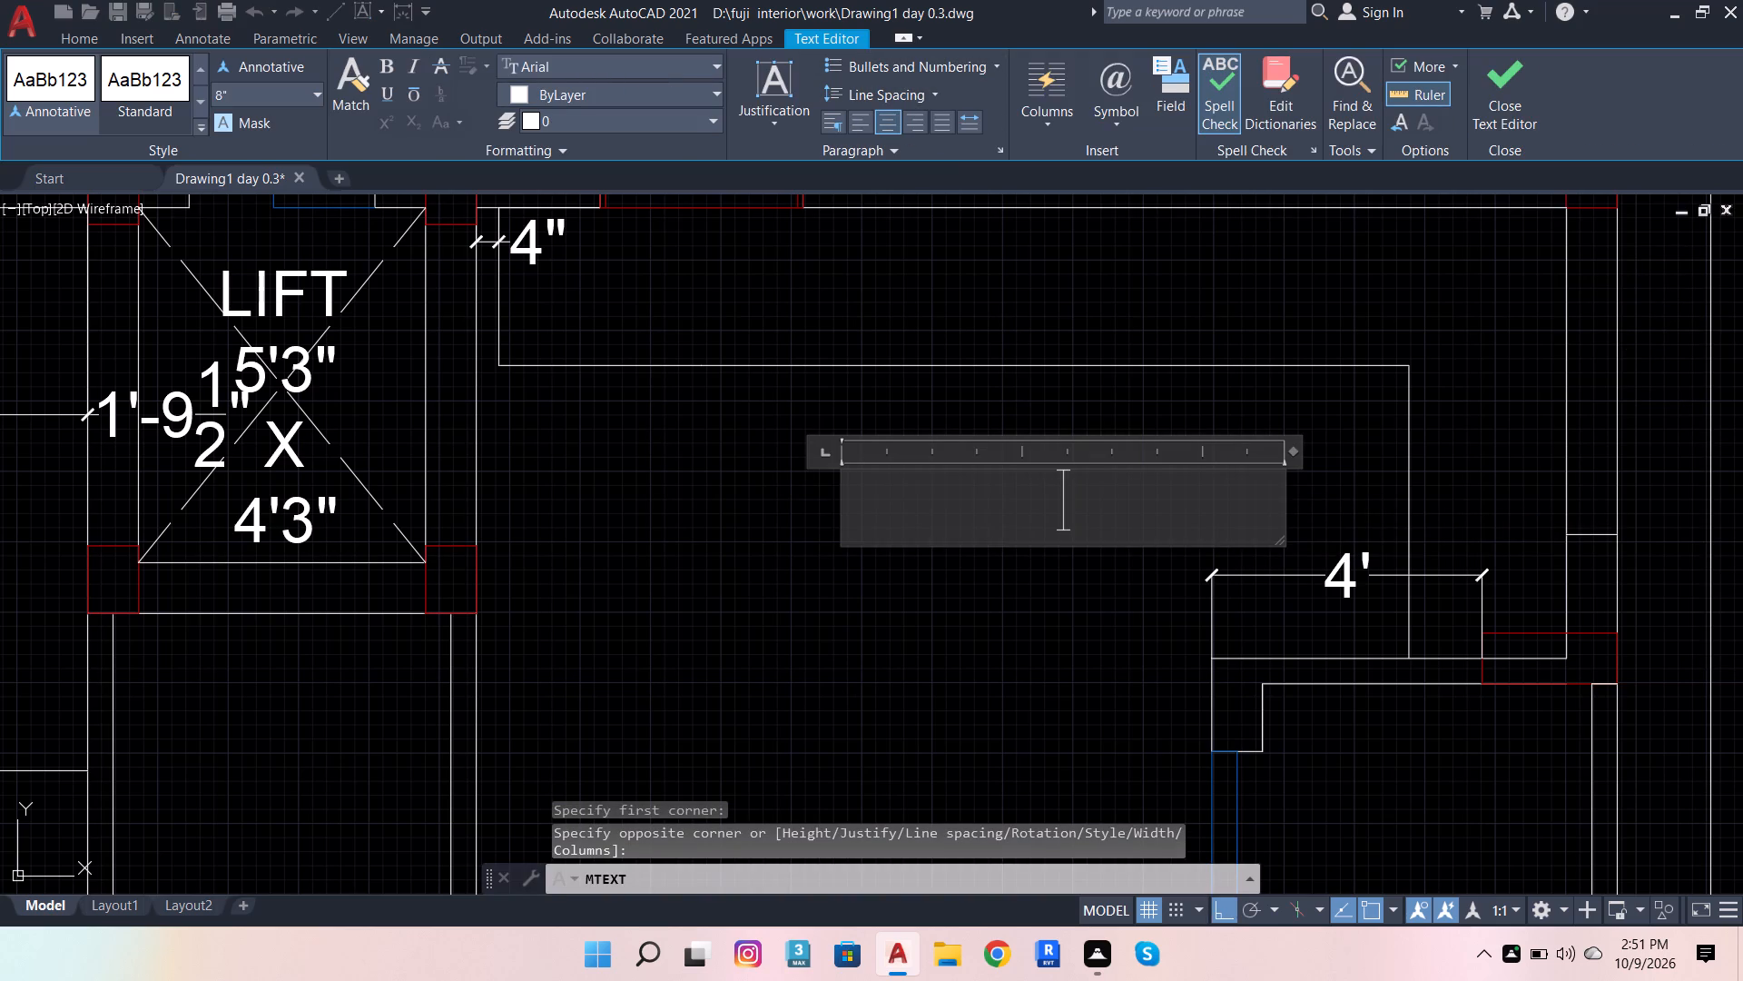
Enter the room label on two lines, "KITCHEN" and "13'11".5X7'1"", and finish editing.
click(1033, 509)
text(KITCHEN)
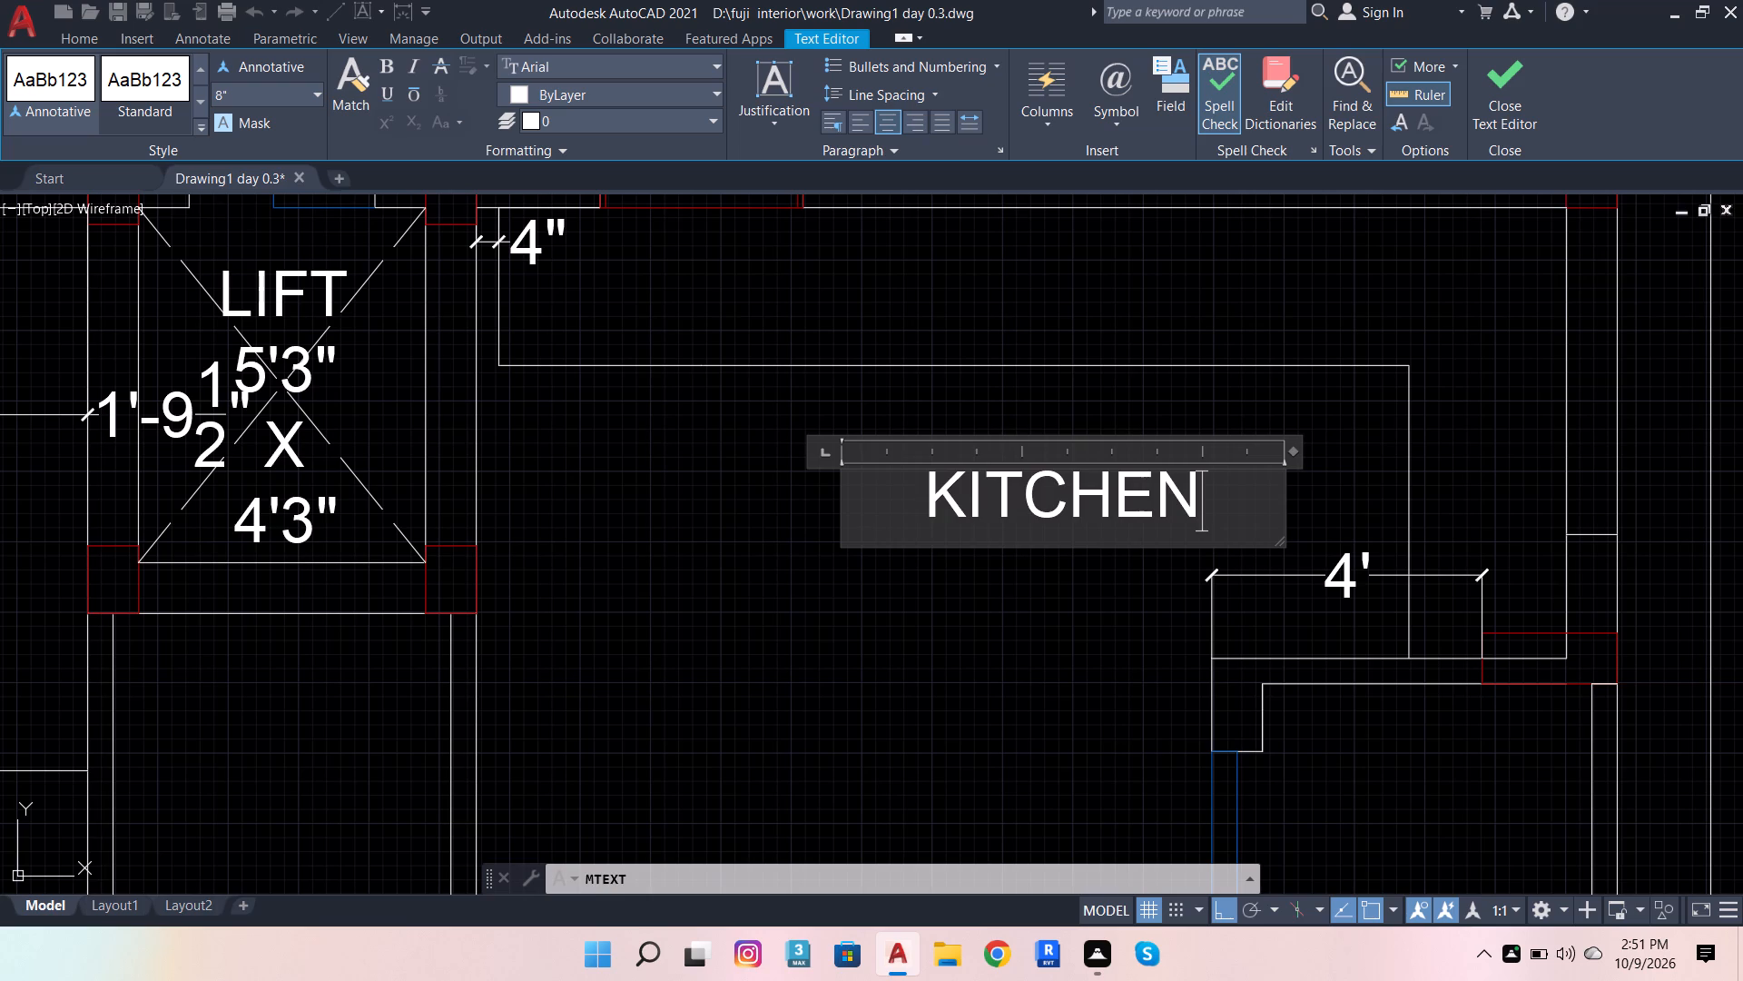
key(space)
key(Return)
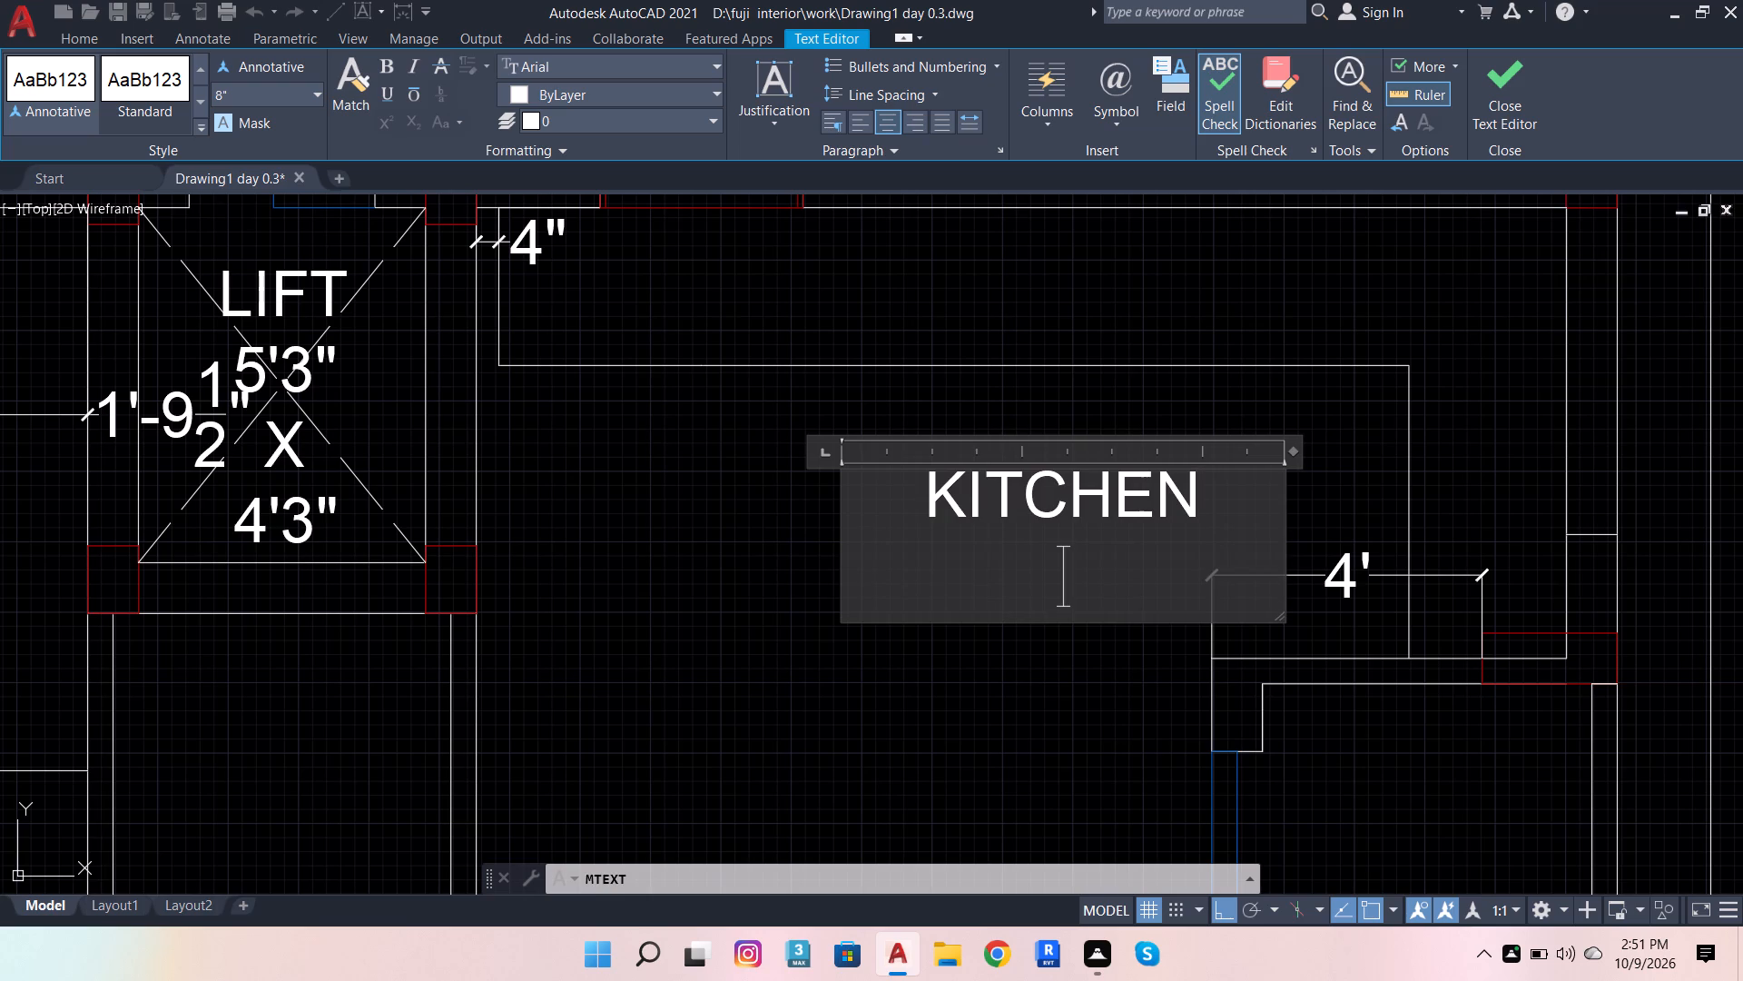
text(13')
text(11.5)
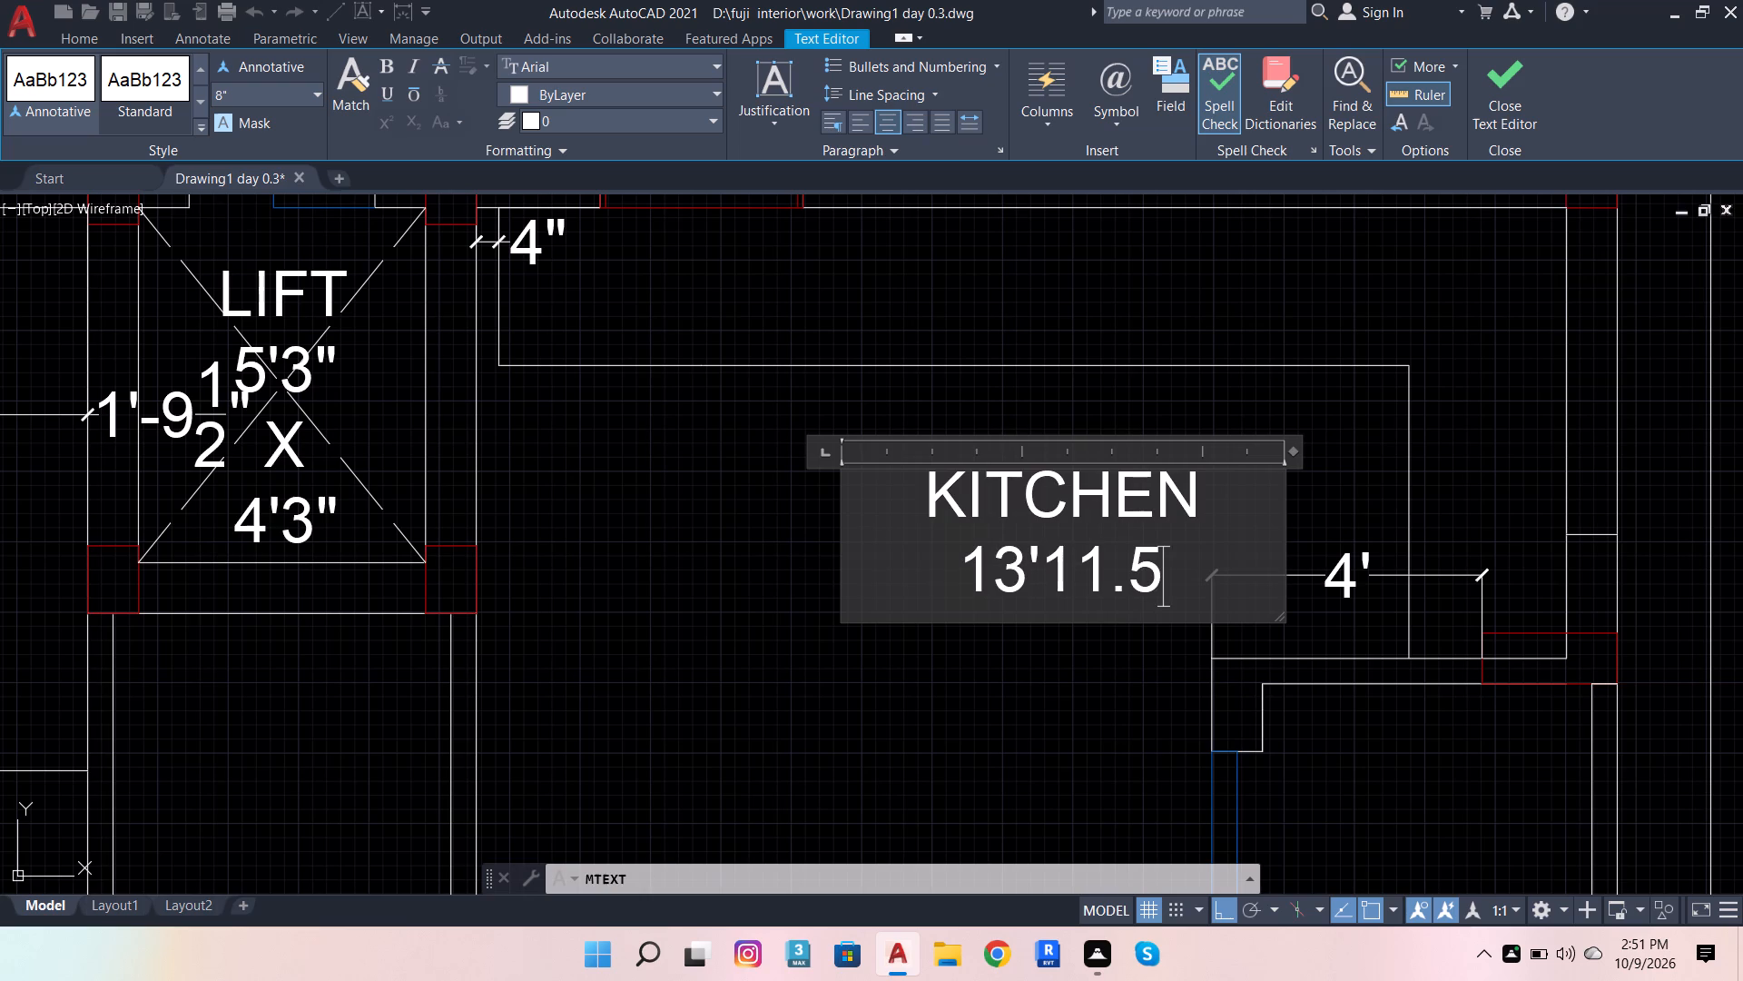
key(x)
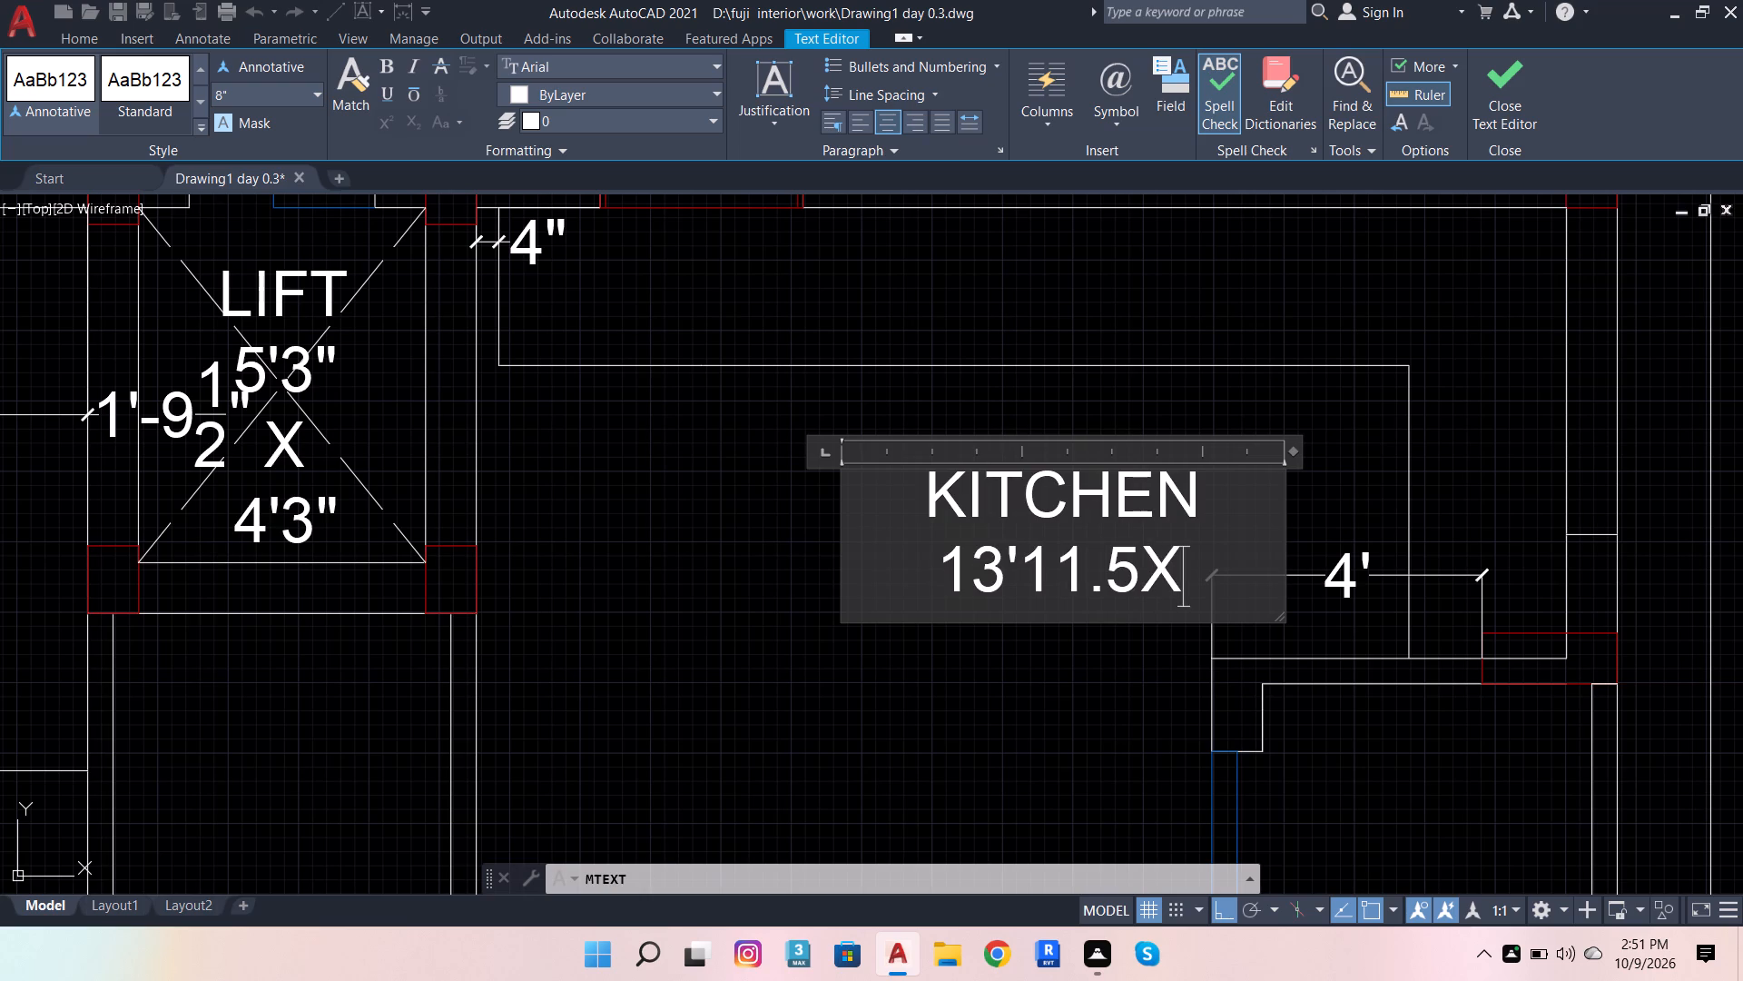
text(7'1)
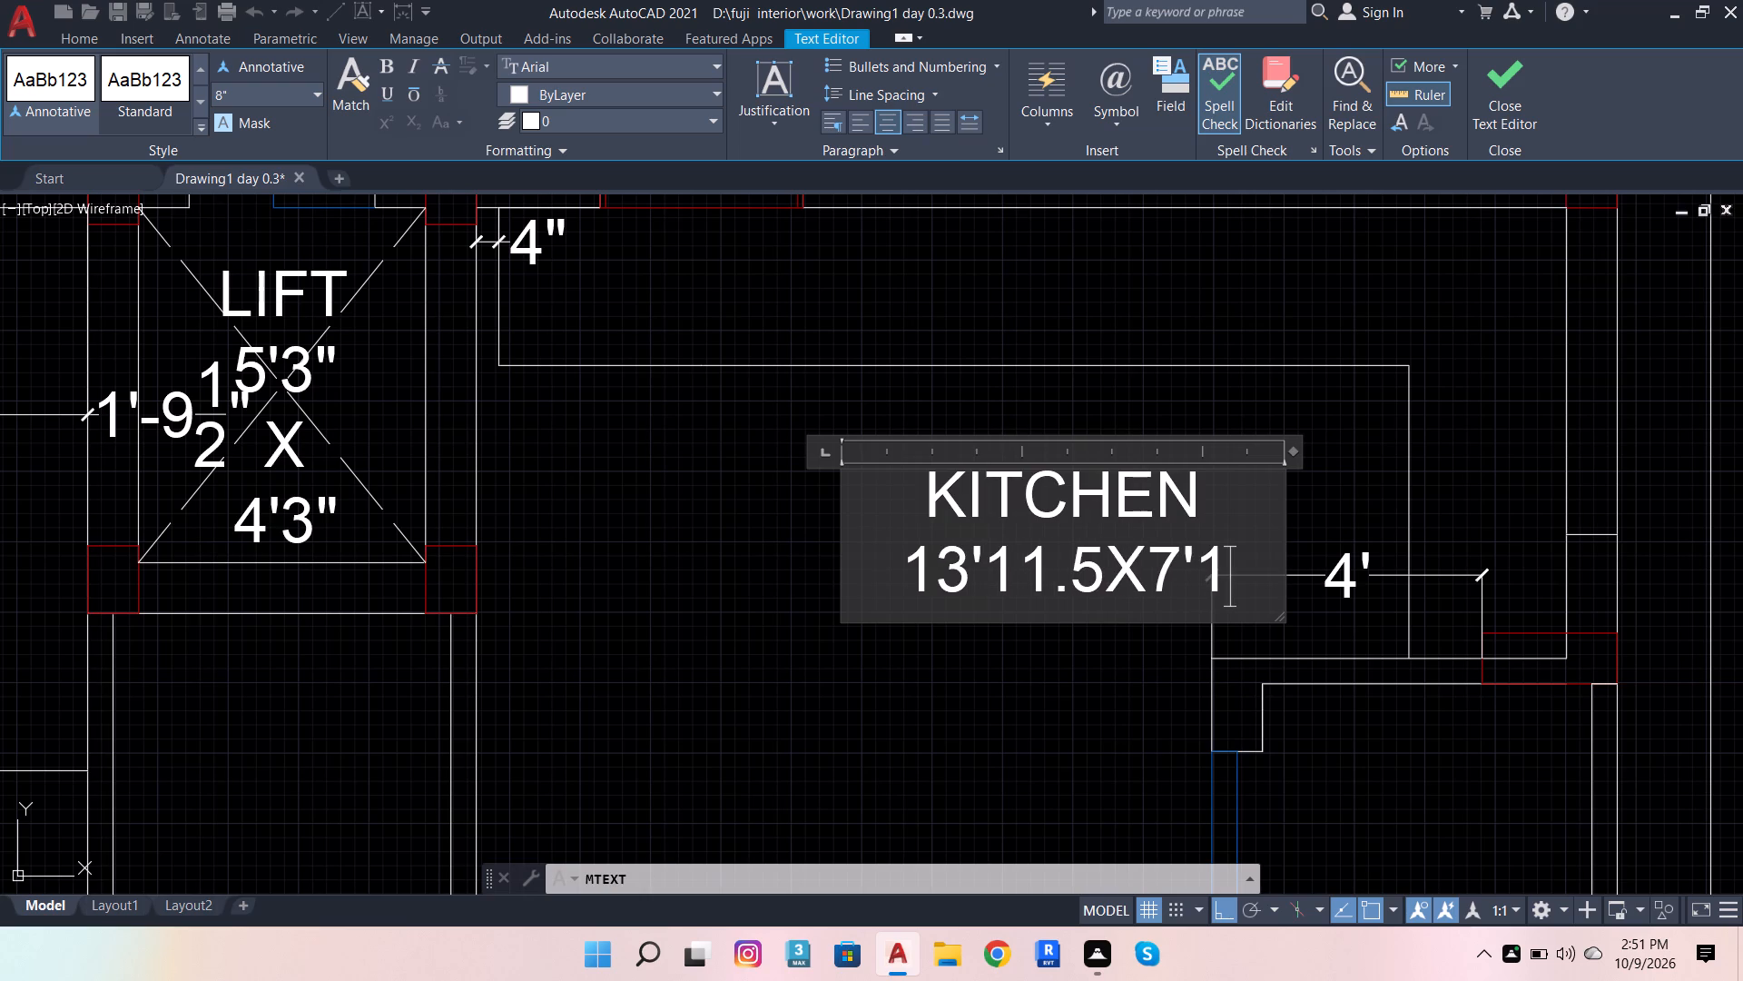
key(shift+quotedbl)
key(Left)
key(Left)
key(Left)
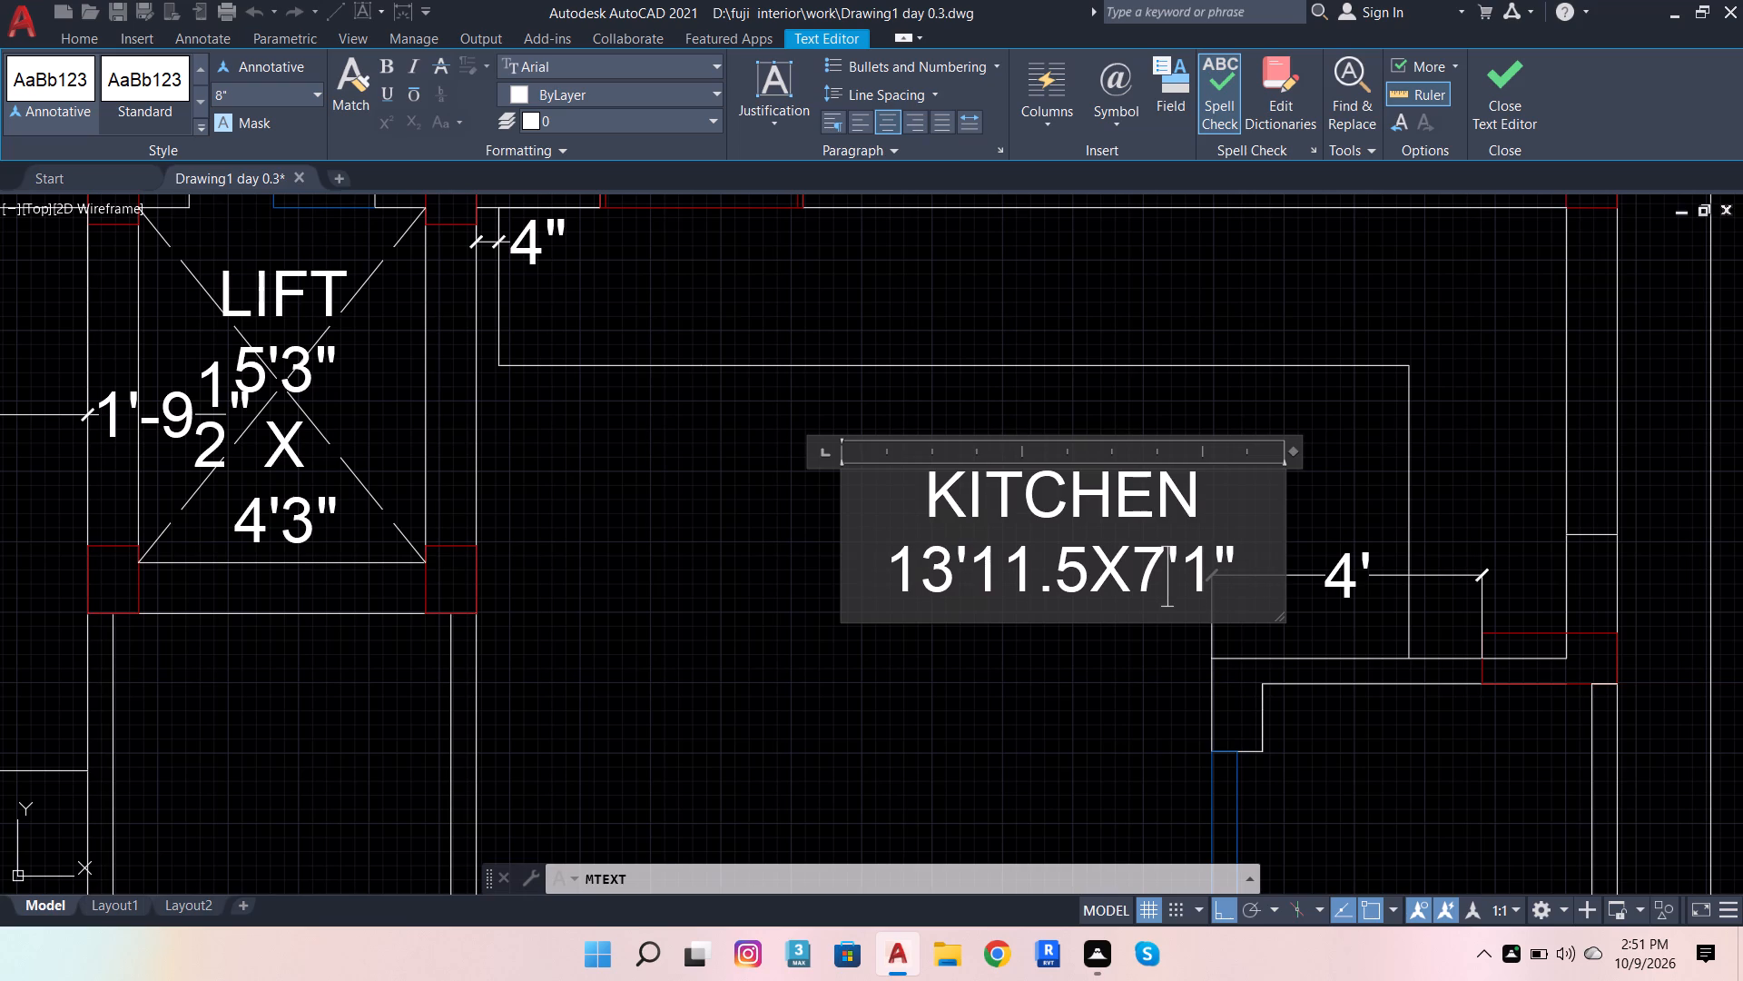
key(Left)
key(Left)
key(Left)
key(Left)
key(shift+quotedbl)
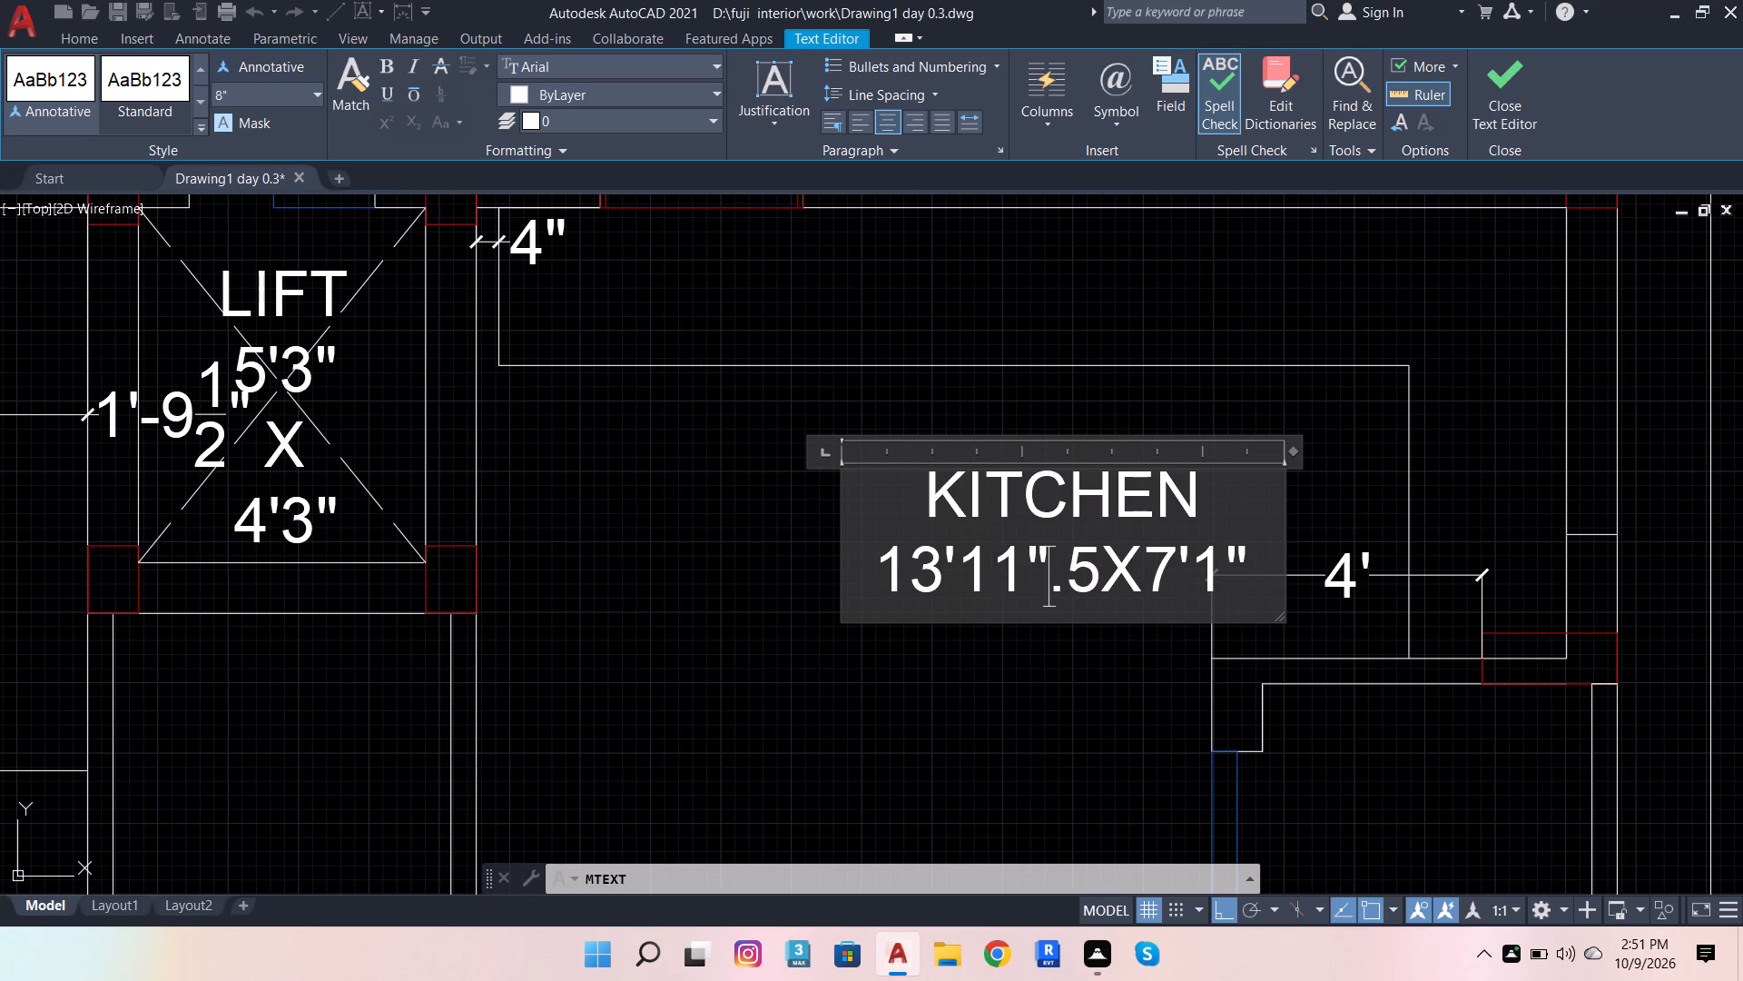
click(931, 703)
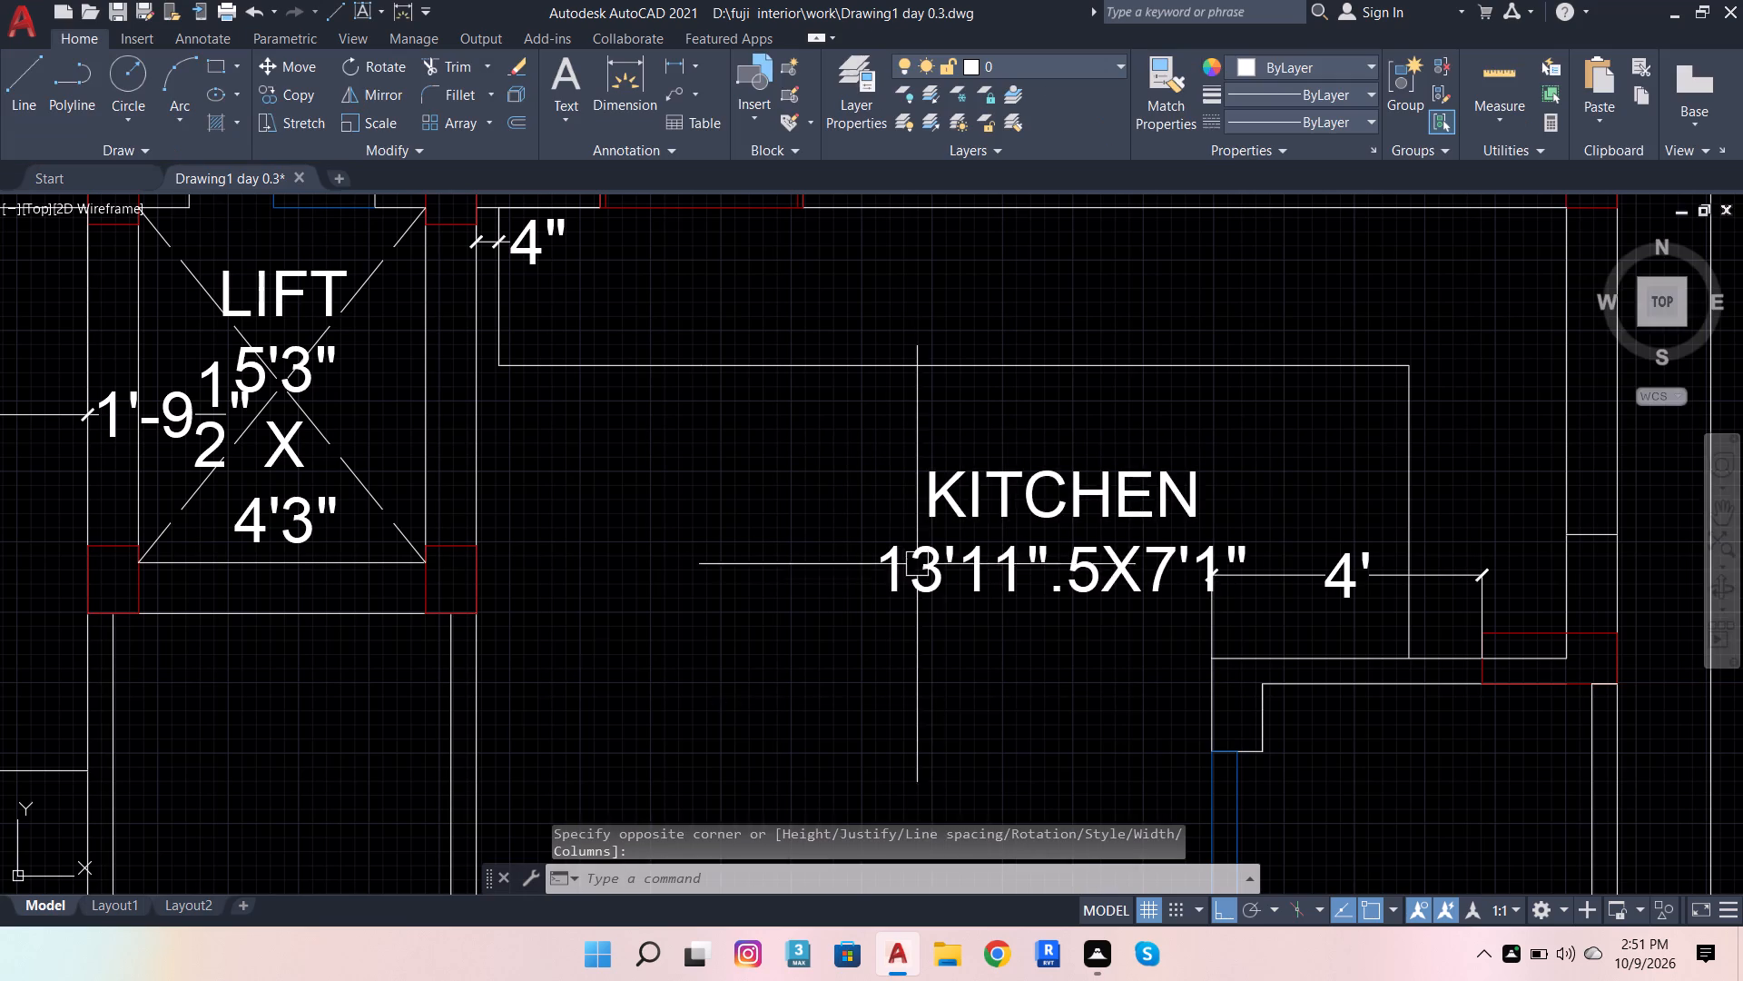
Place a multiline text box across the narrow space east of the blue sliding door, south of the kitchen, and centre its paragraph alignment.
scroll(918, 543, down, 3)
scroll(1008, 611, up, 1)
scroll(795, 353, down, 3)
scroll(947, 521, up, 1)
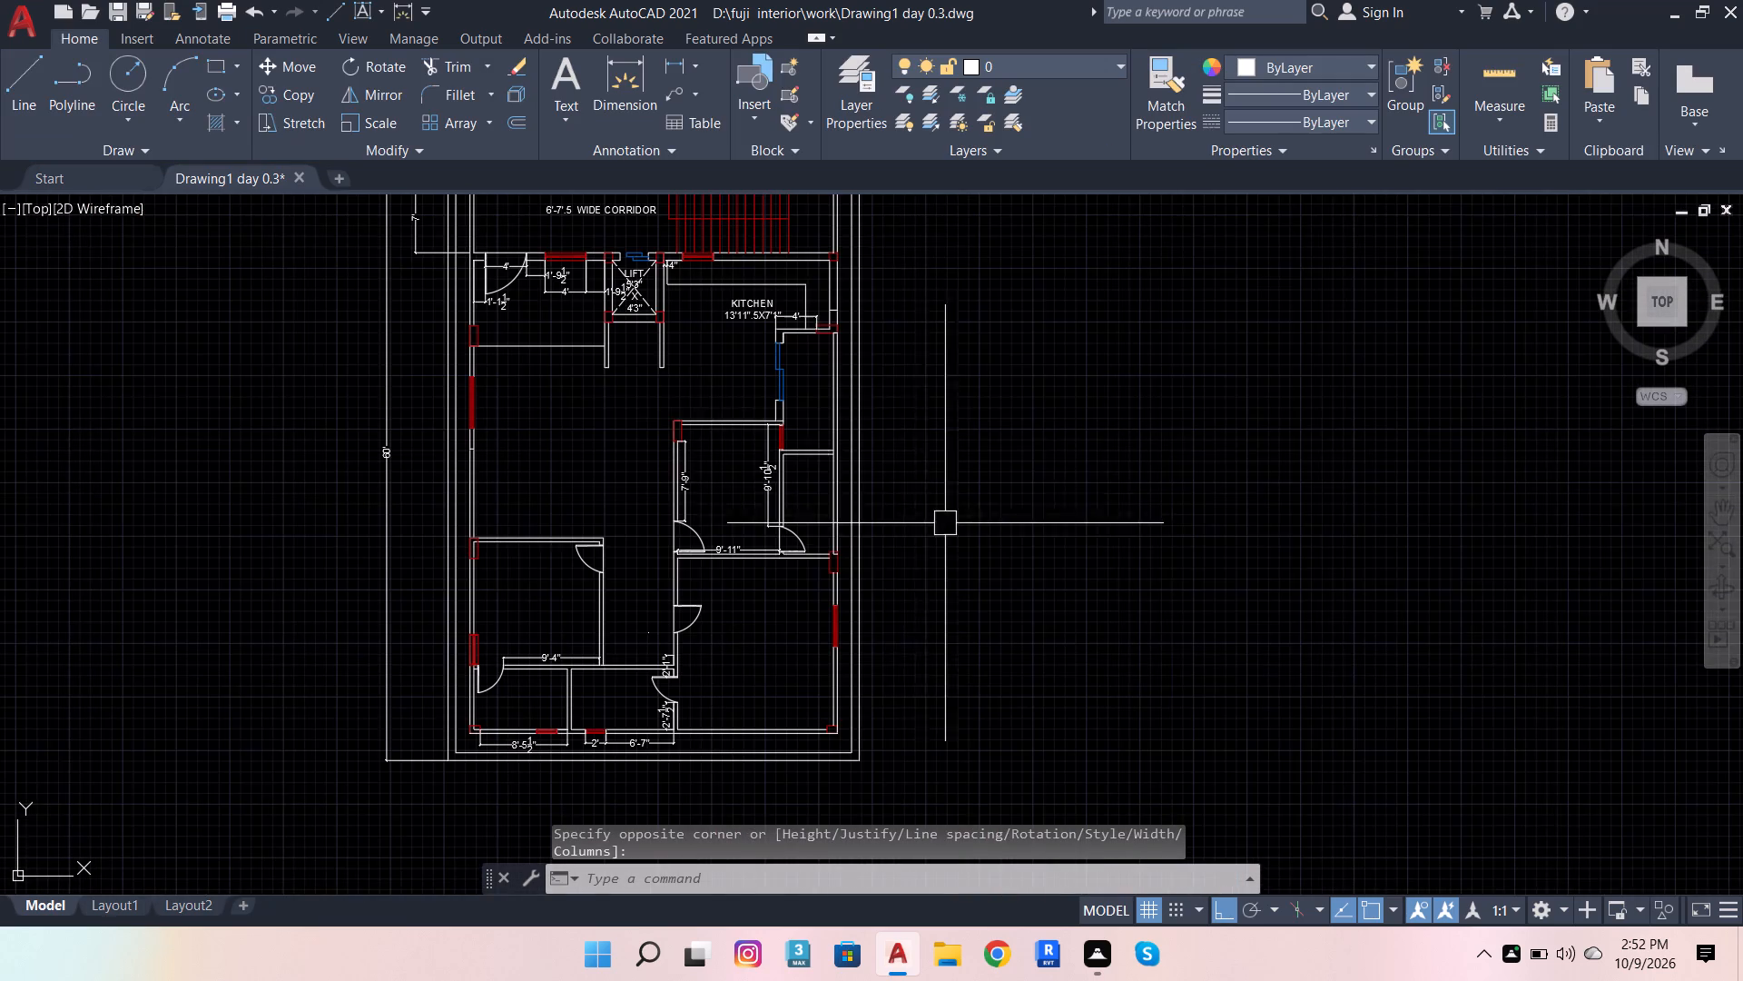
scroll(804, 397, up, 1)
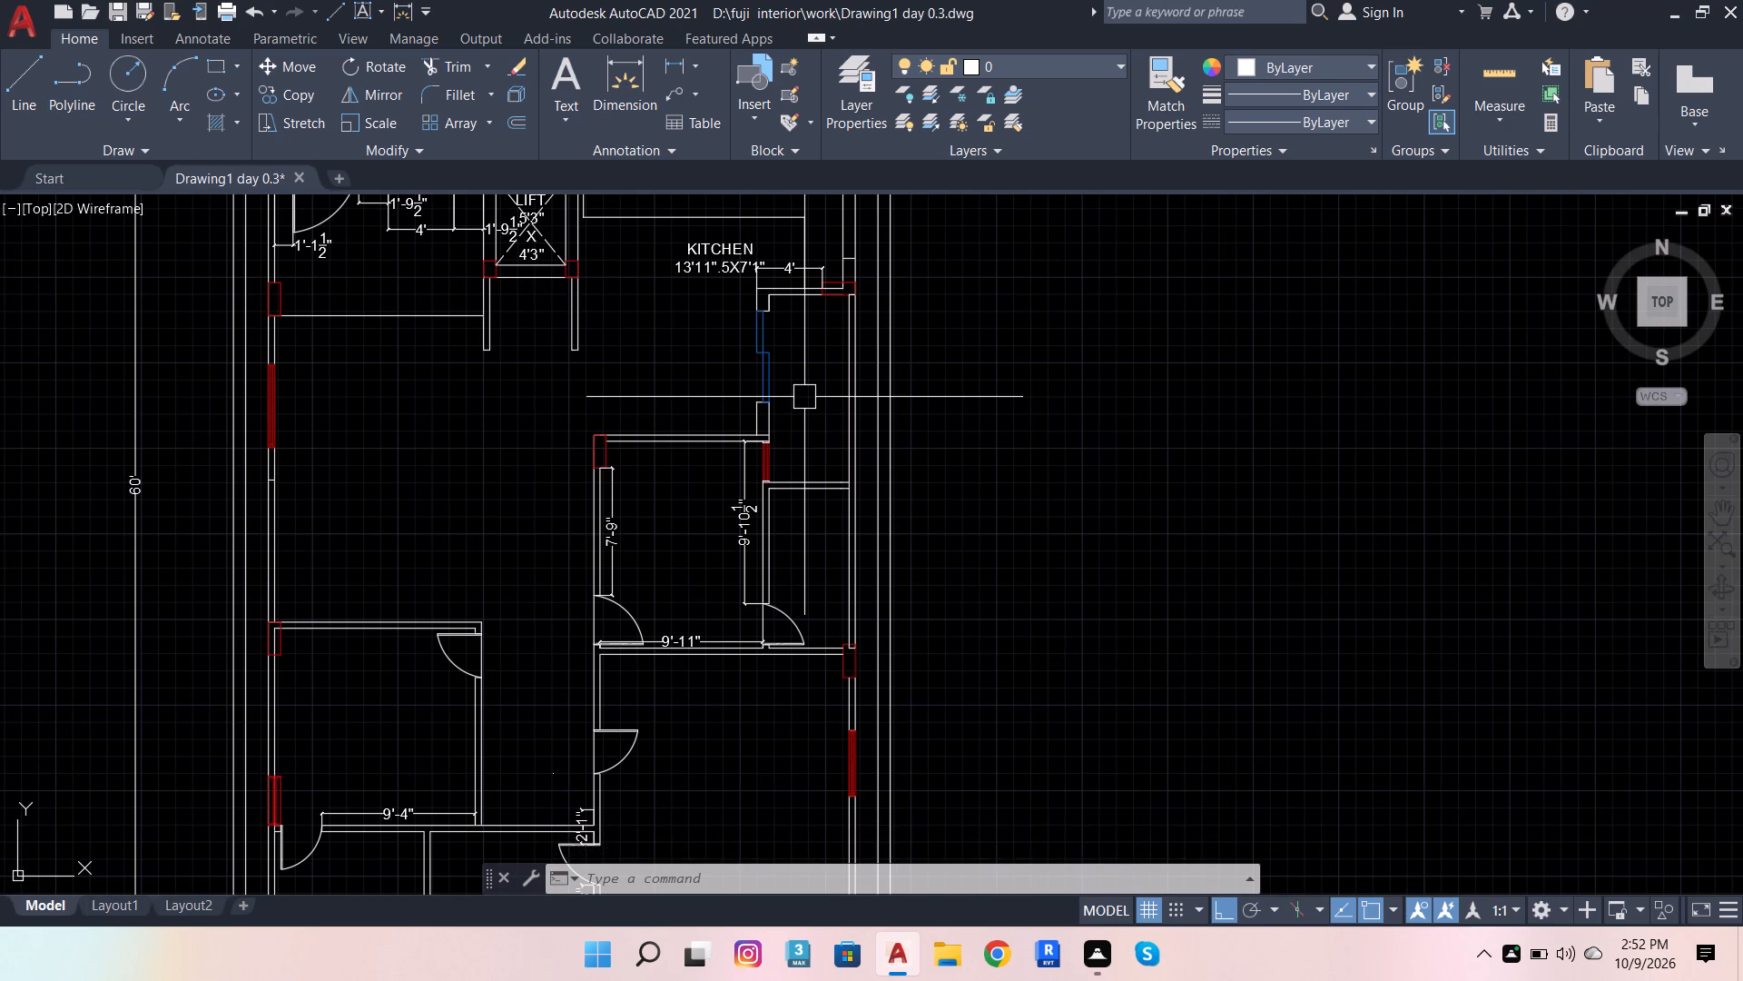
scroll(870, 335, up, 3)
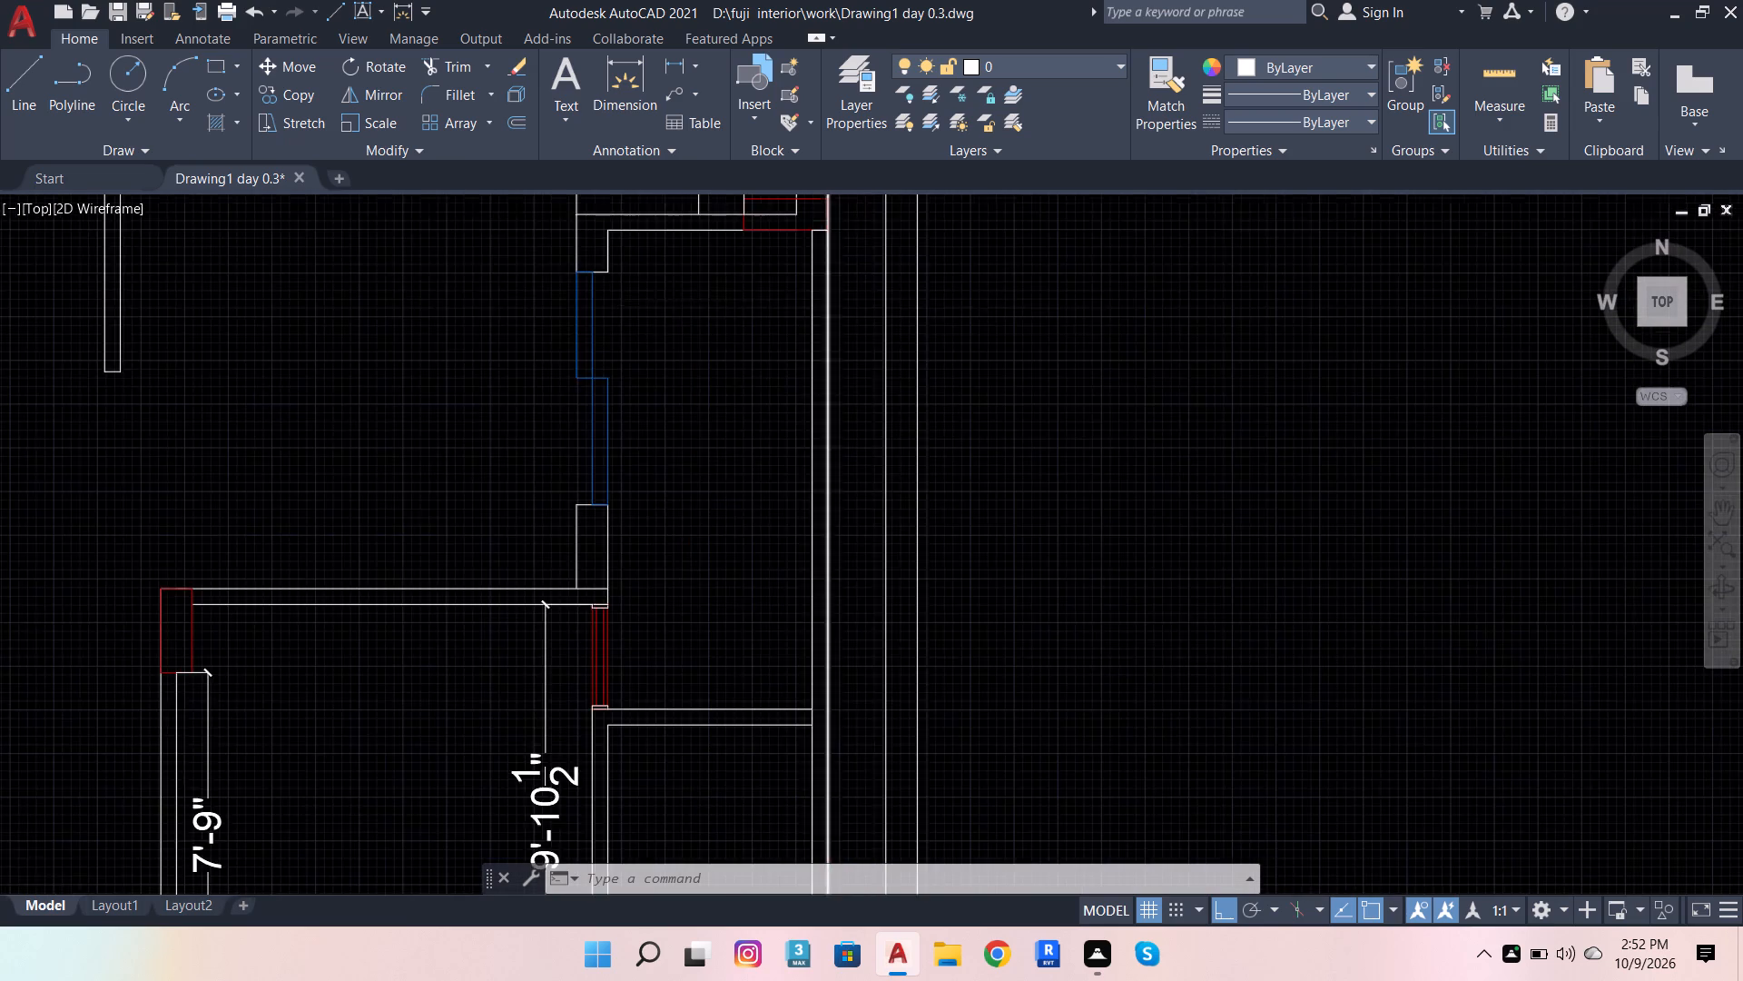
scroll(834, 305, up, 1)
click(569, 91)
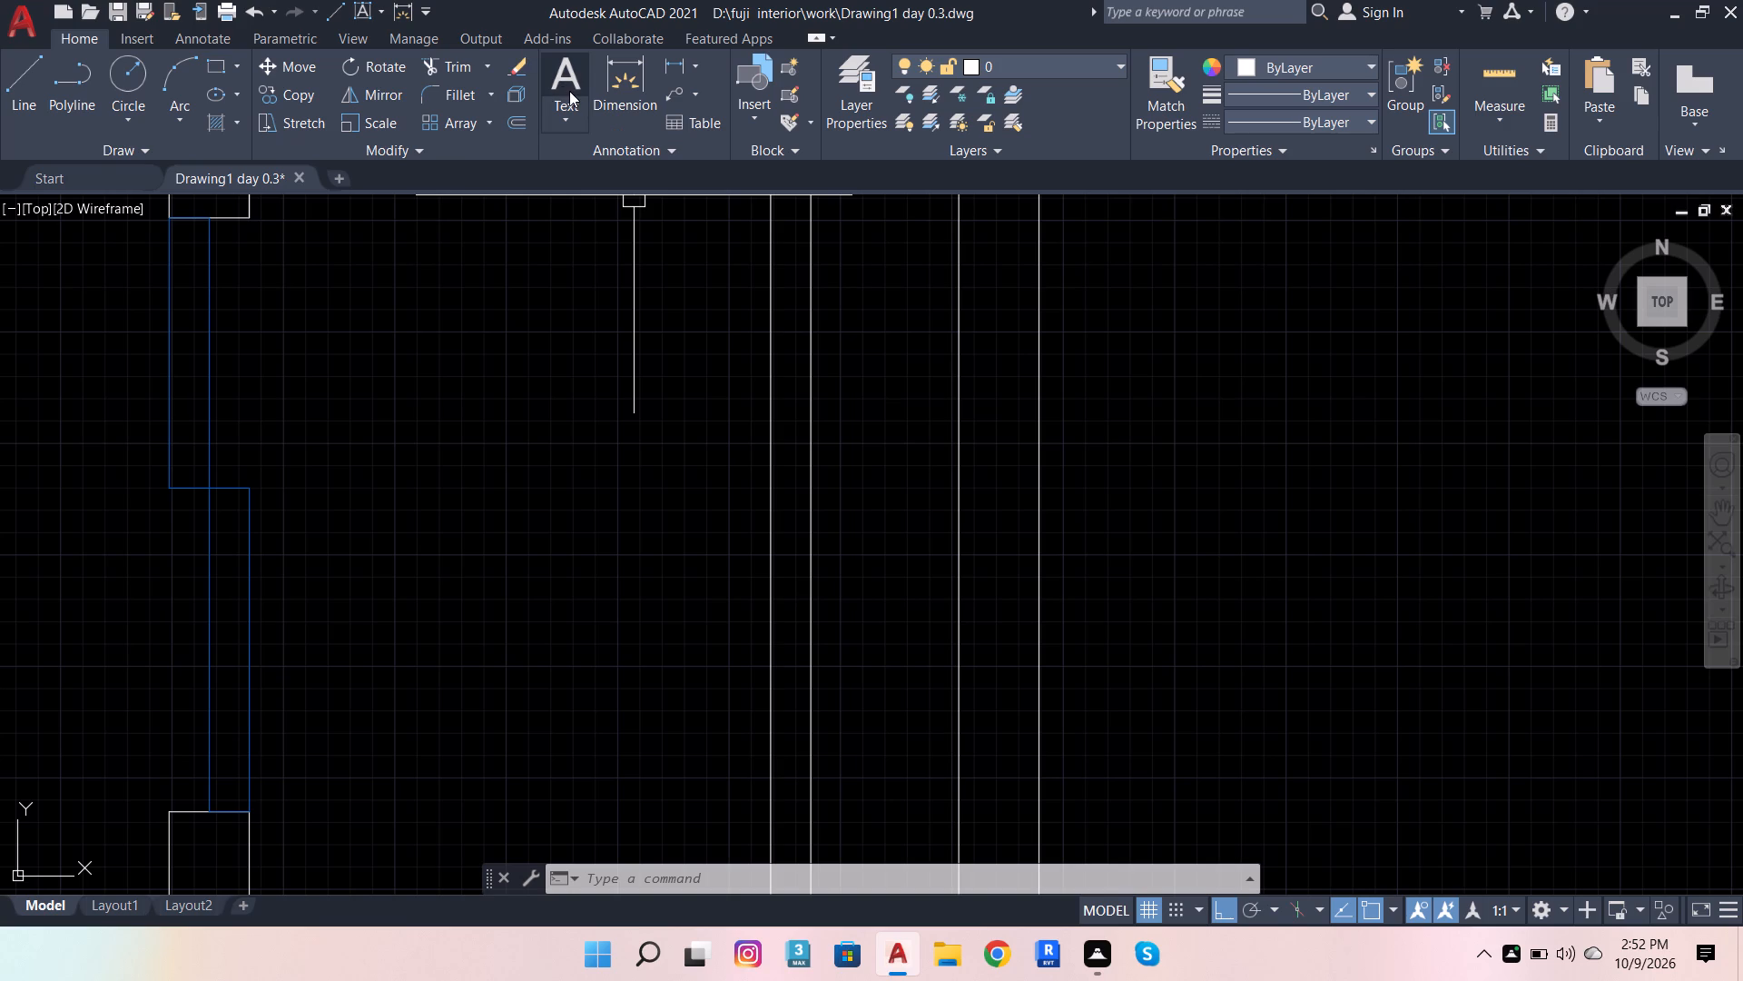
click(256, 216)
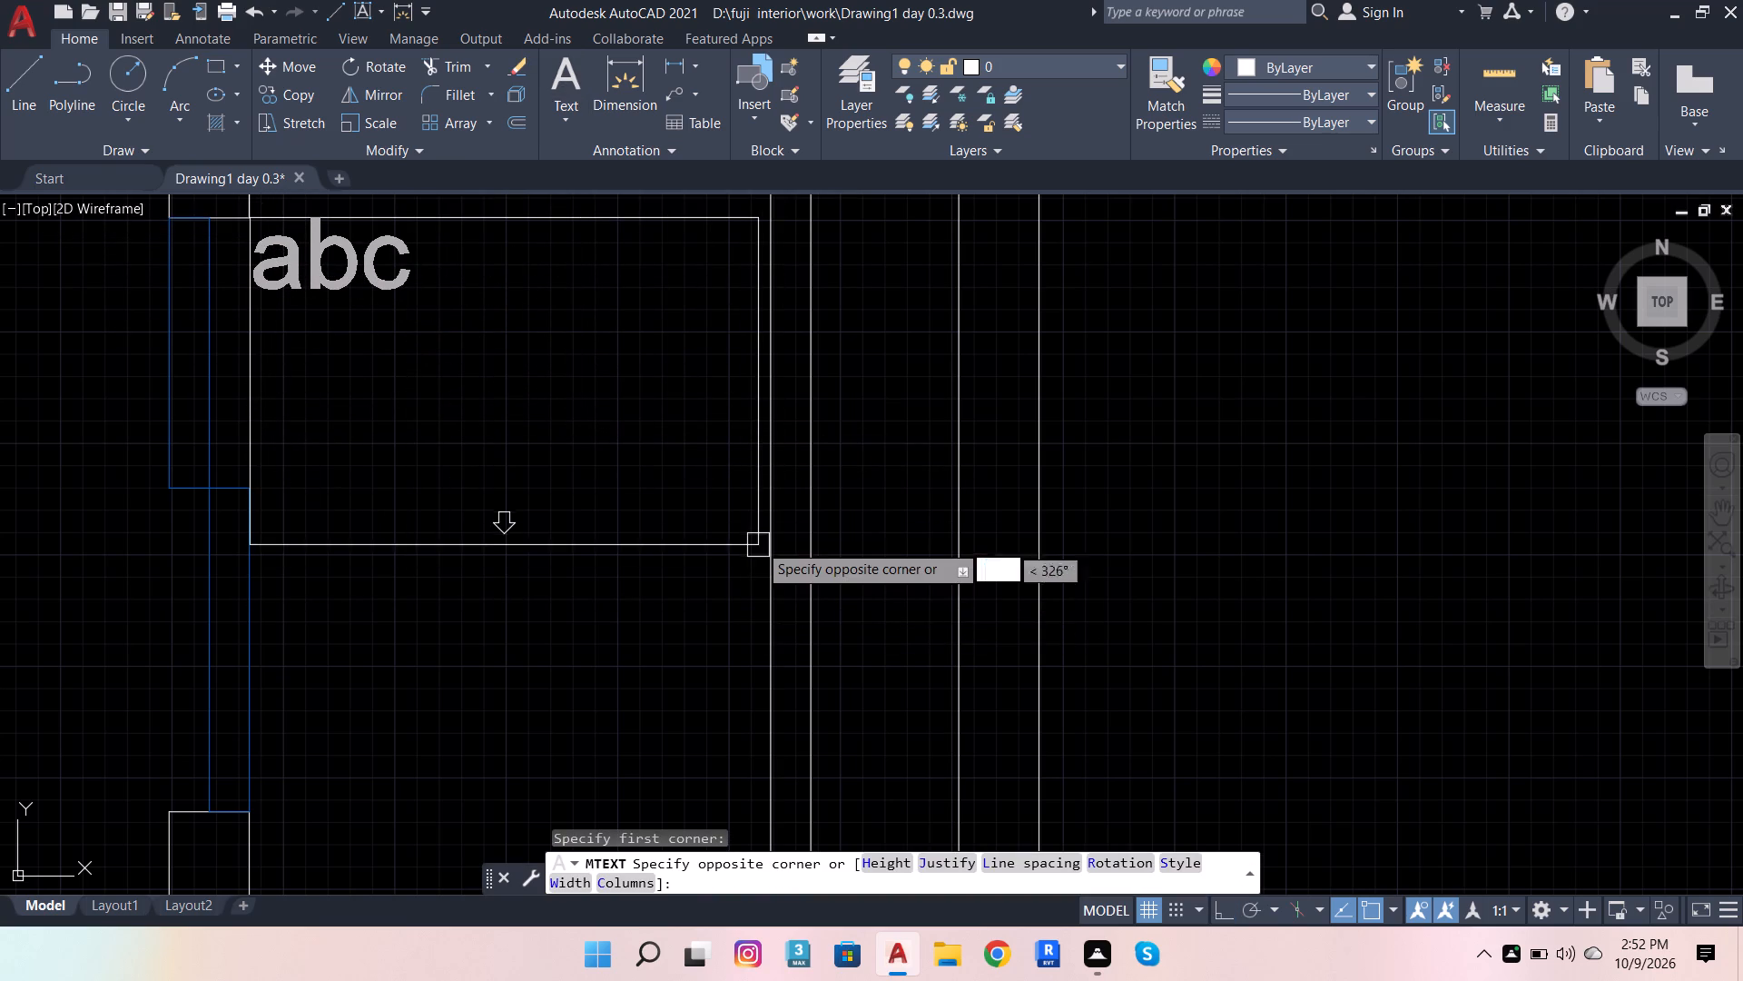
click(773, 399)
scroll(690, 347, down, 2)
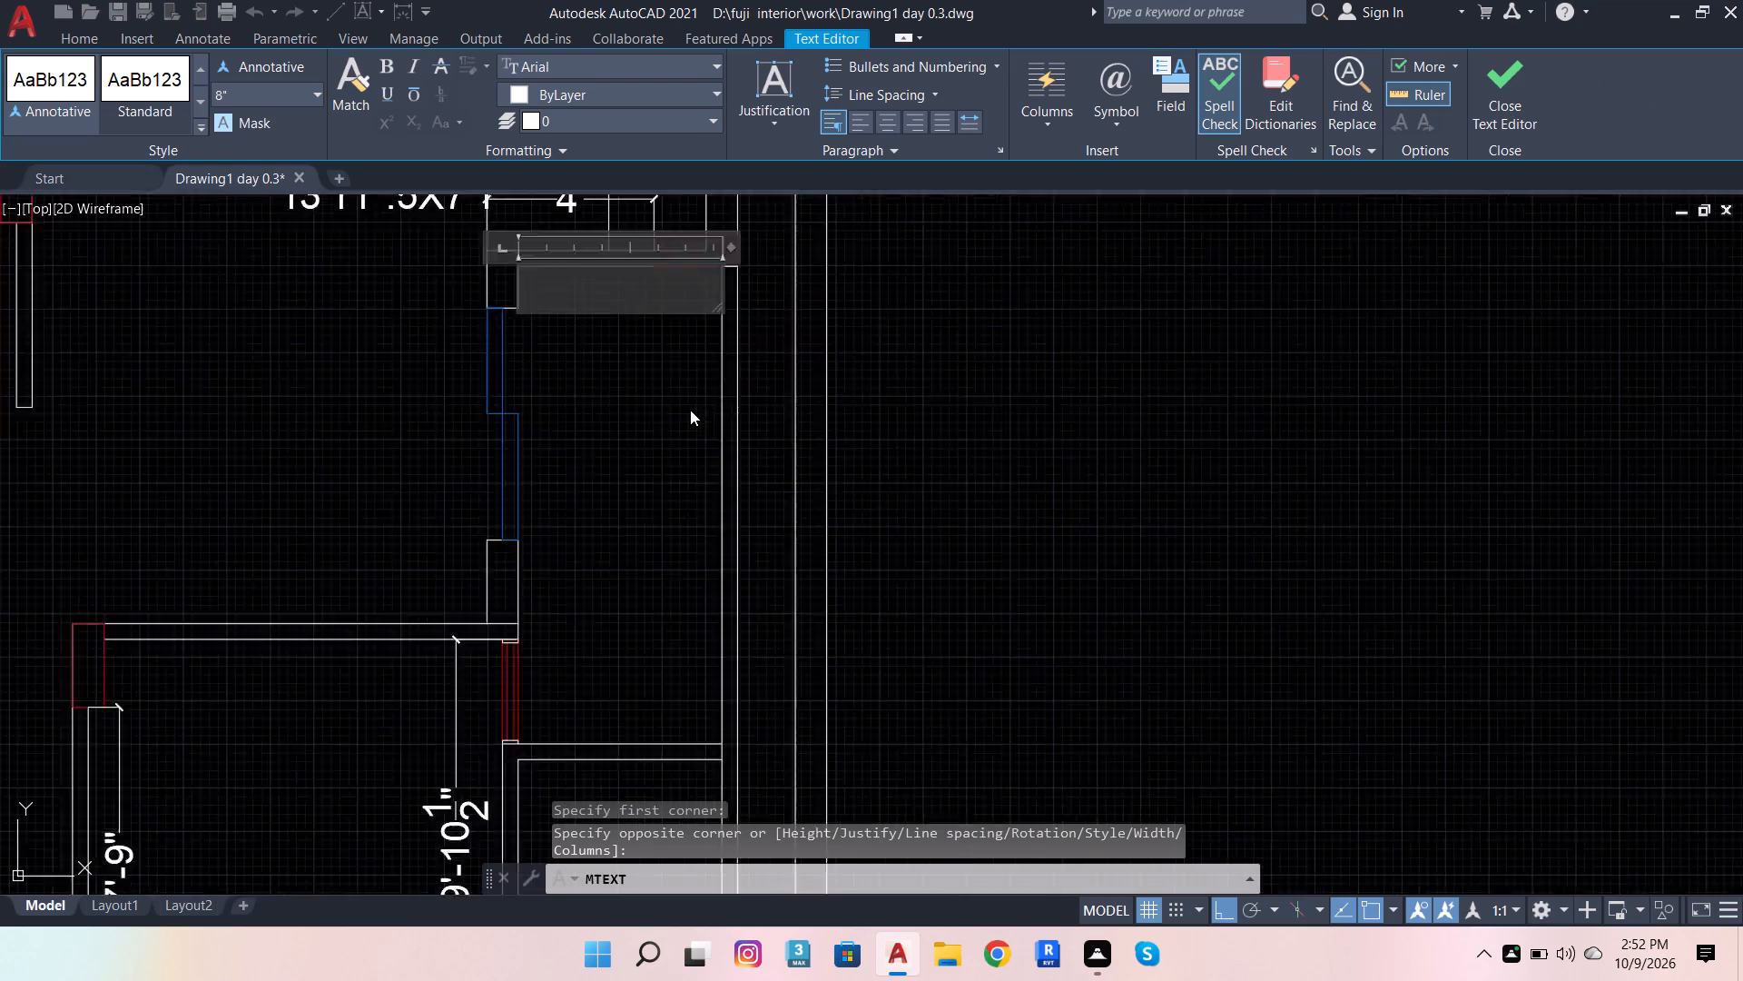
scroll(690, 410, down, 2)
scroll(702, 302, up, 2)
scroll(621, 451, up, 3)
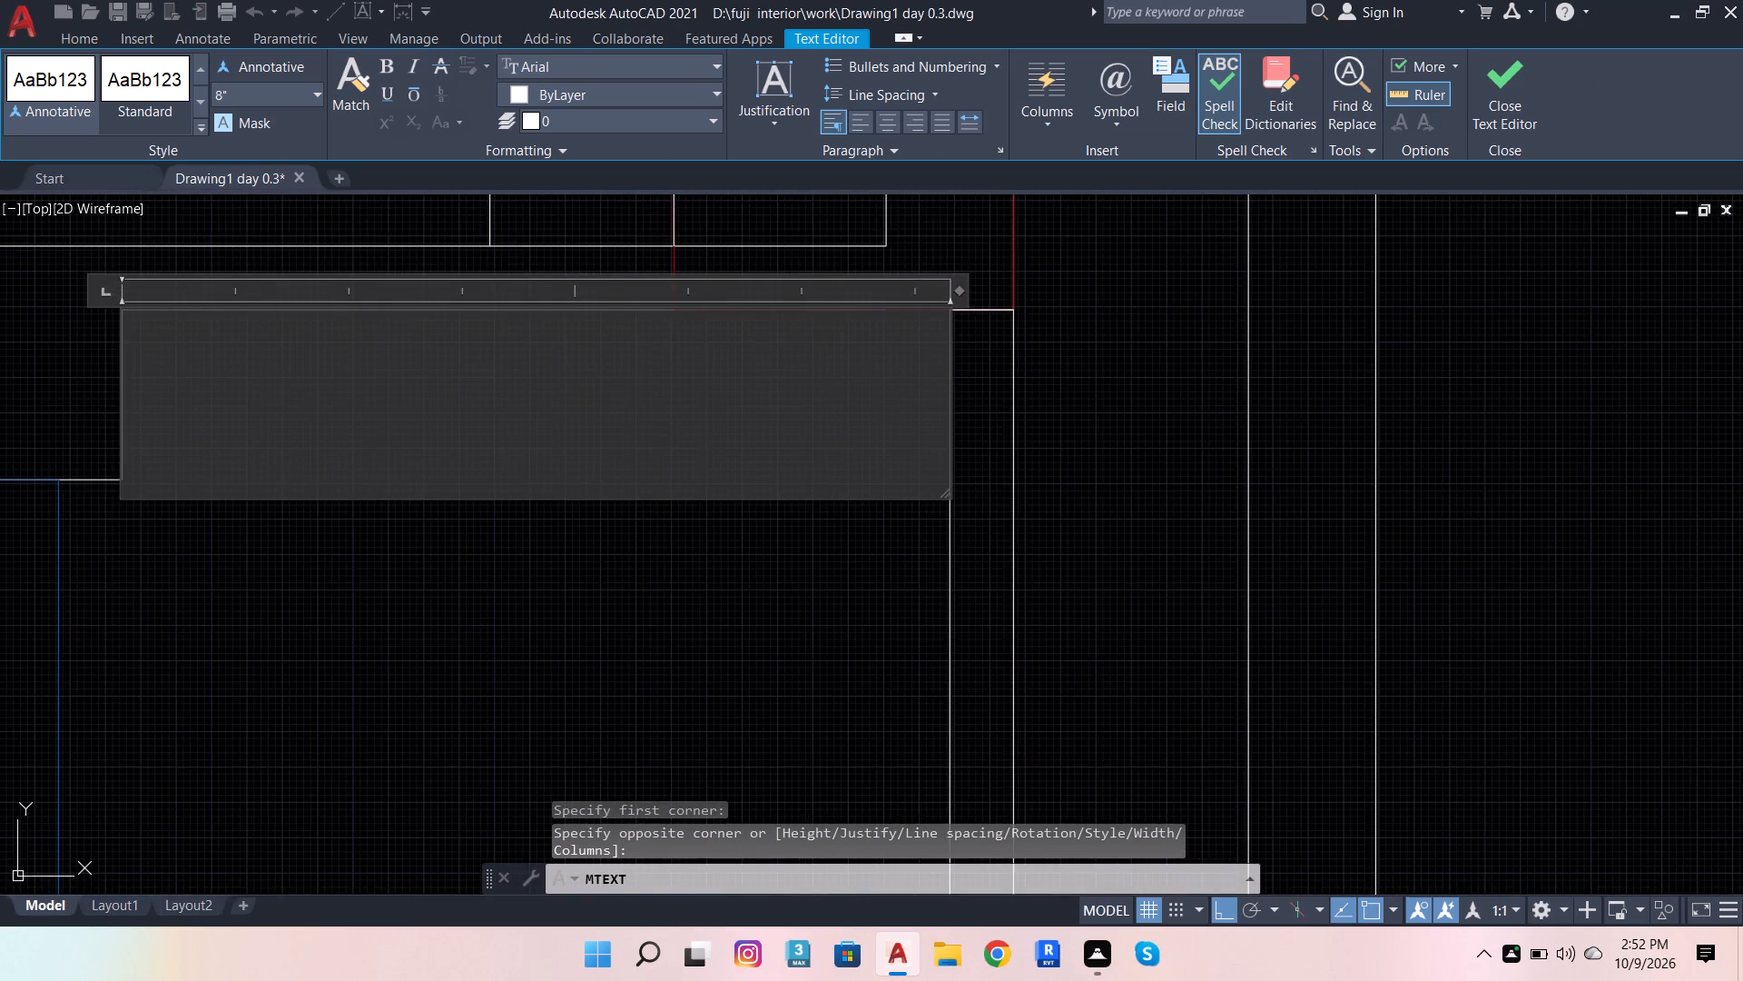
scroll(660, 393, down, 2)
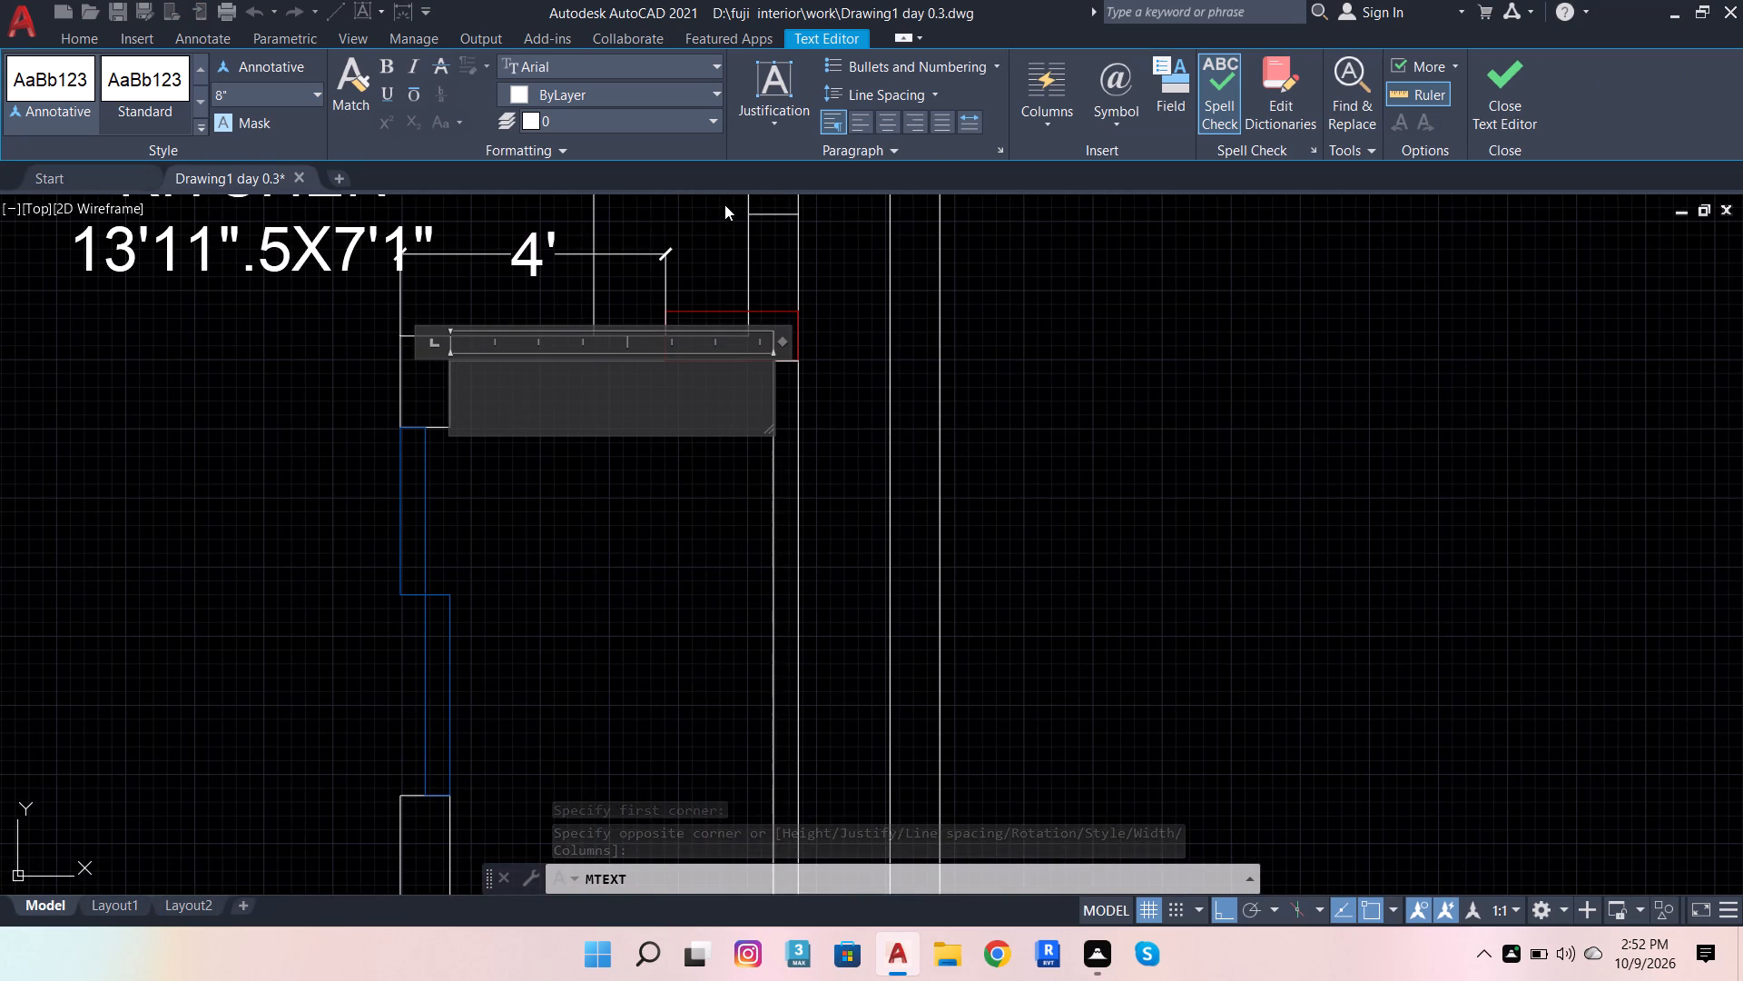
click(885, 123)
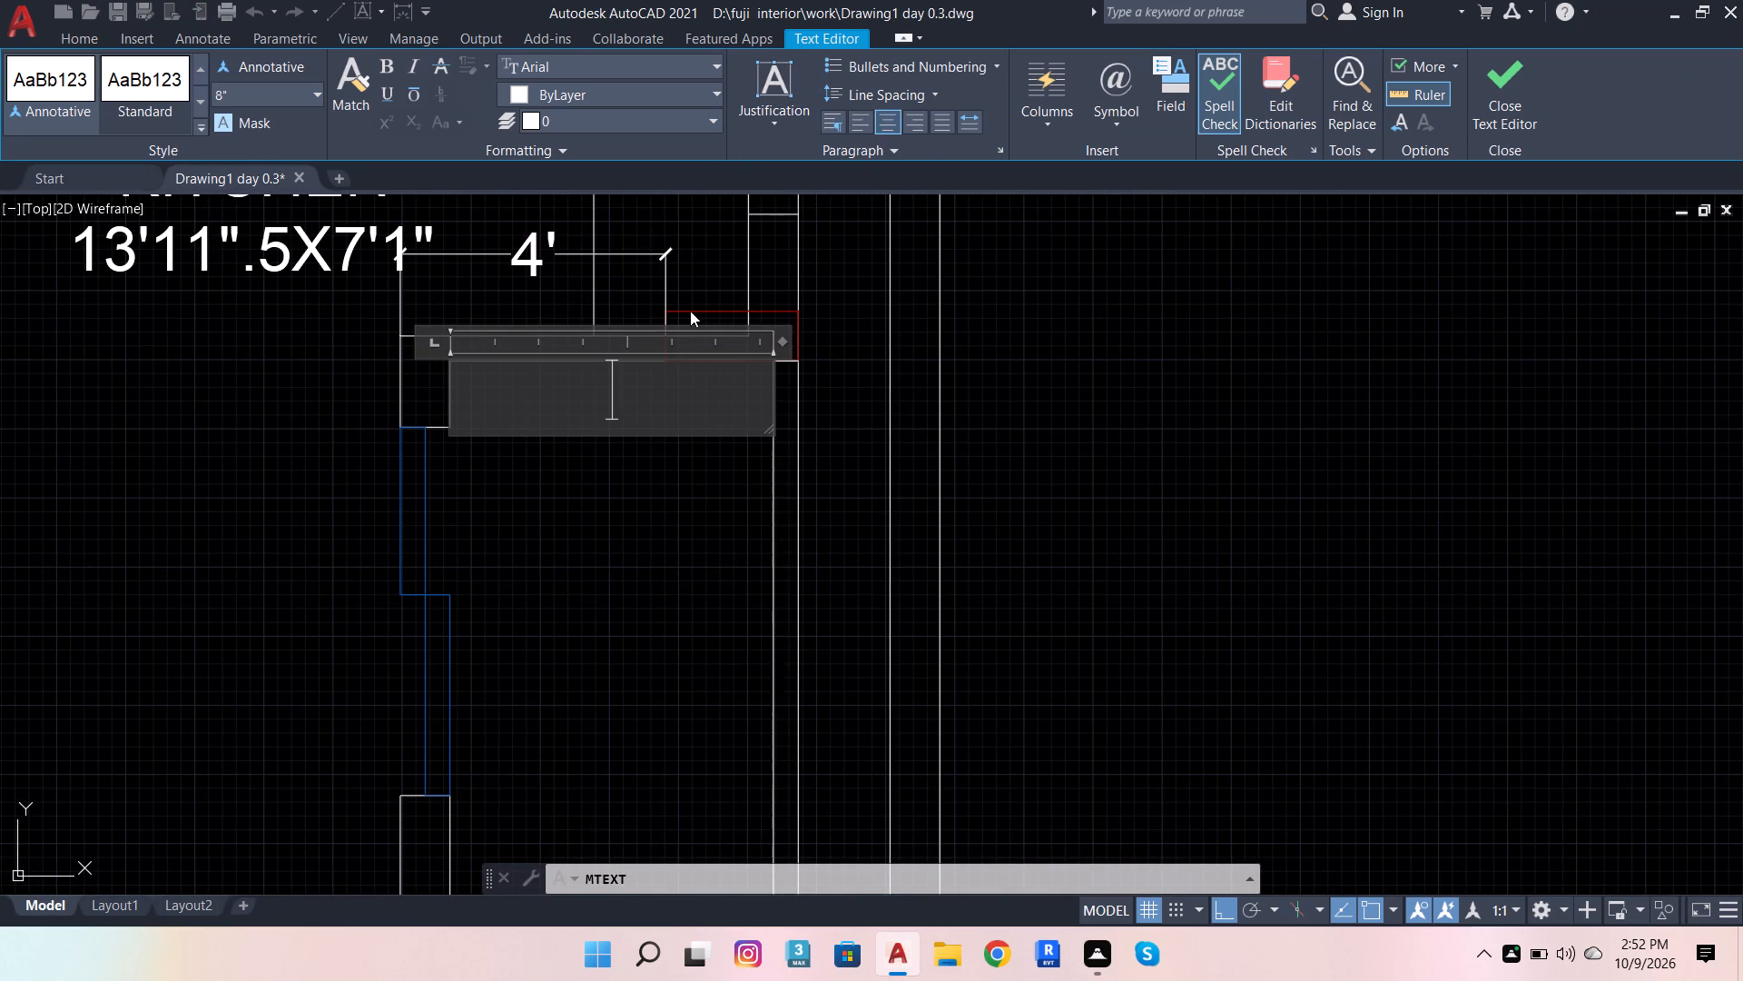
Enter the utility space's name on the label's first two lines, "UTILITLY/" and "BALCONY".
click(612, 377)
key(u)
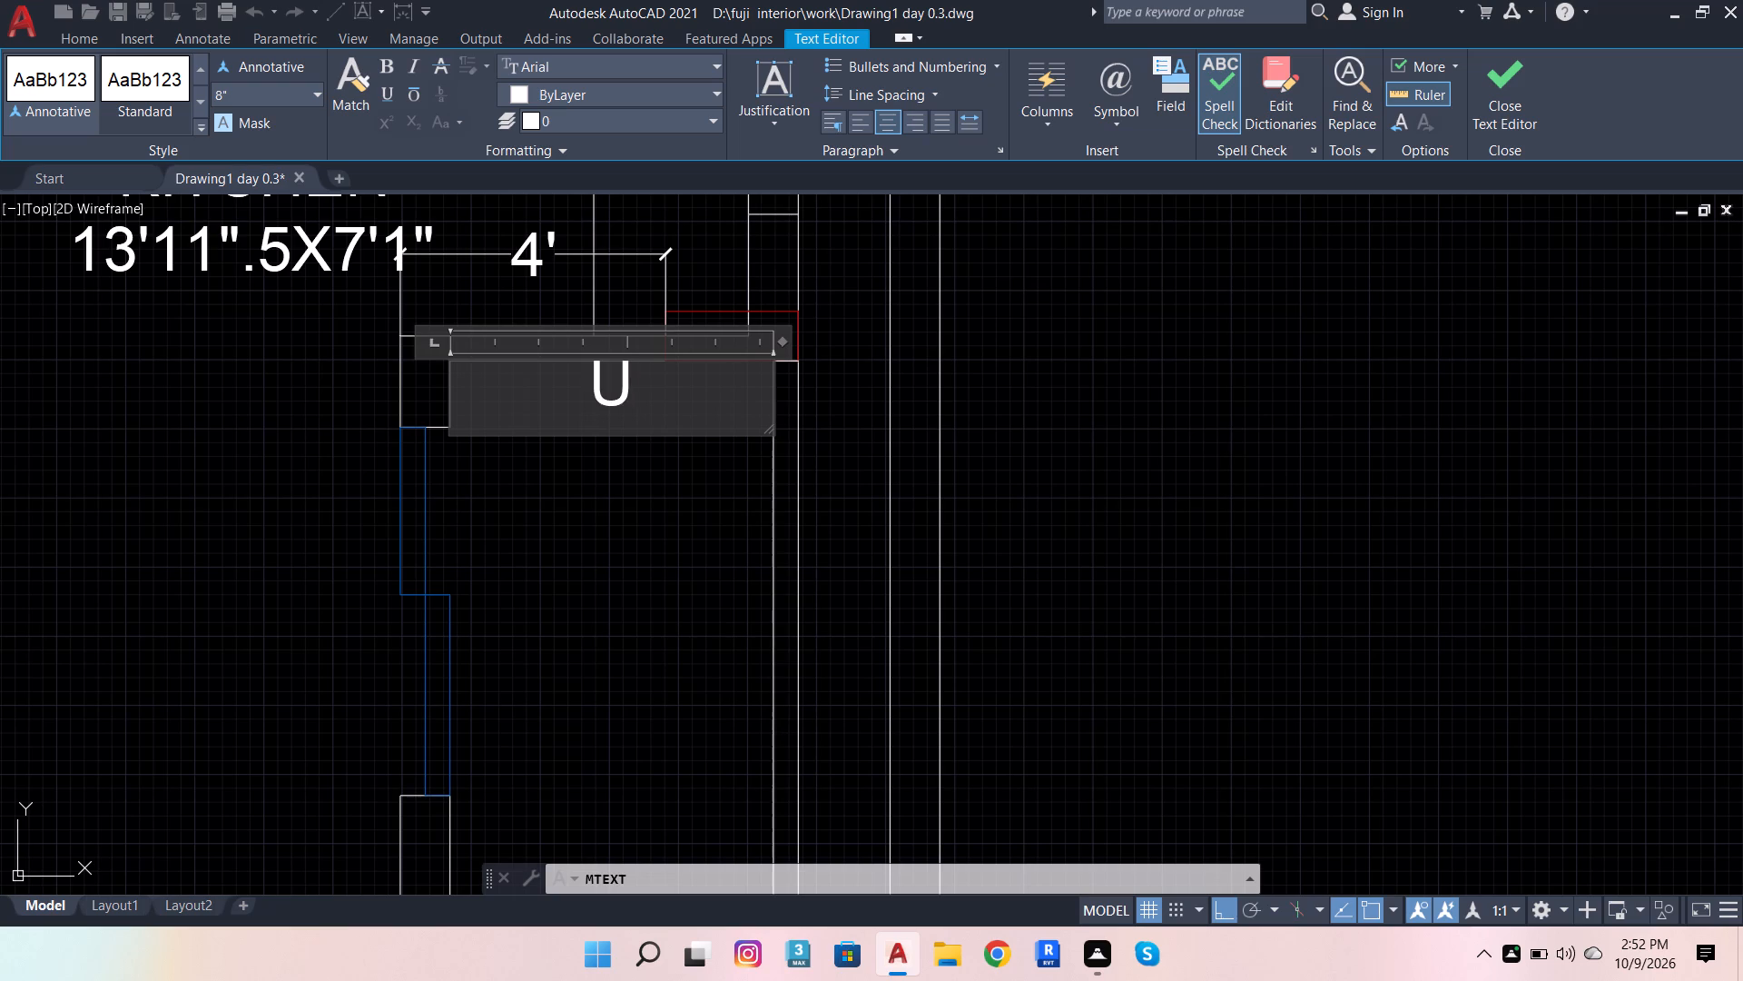
text(TILI)
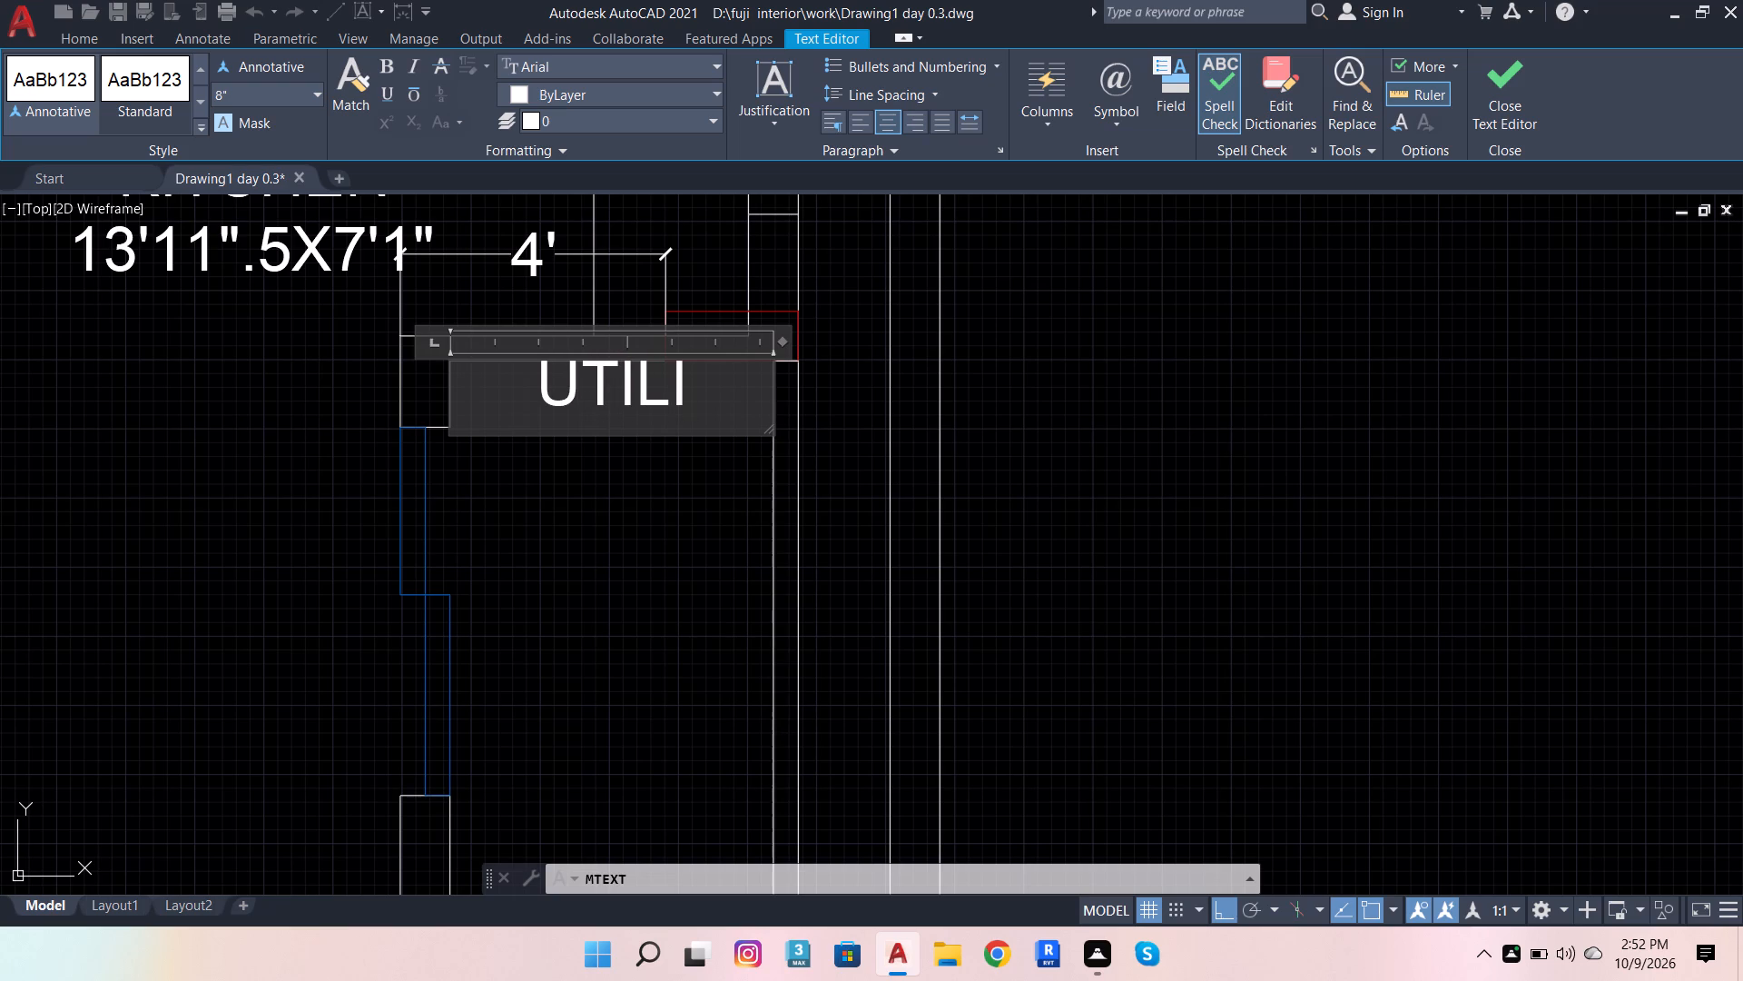
key(t)
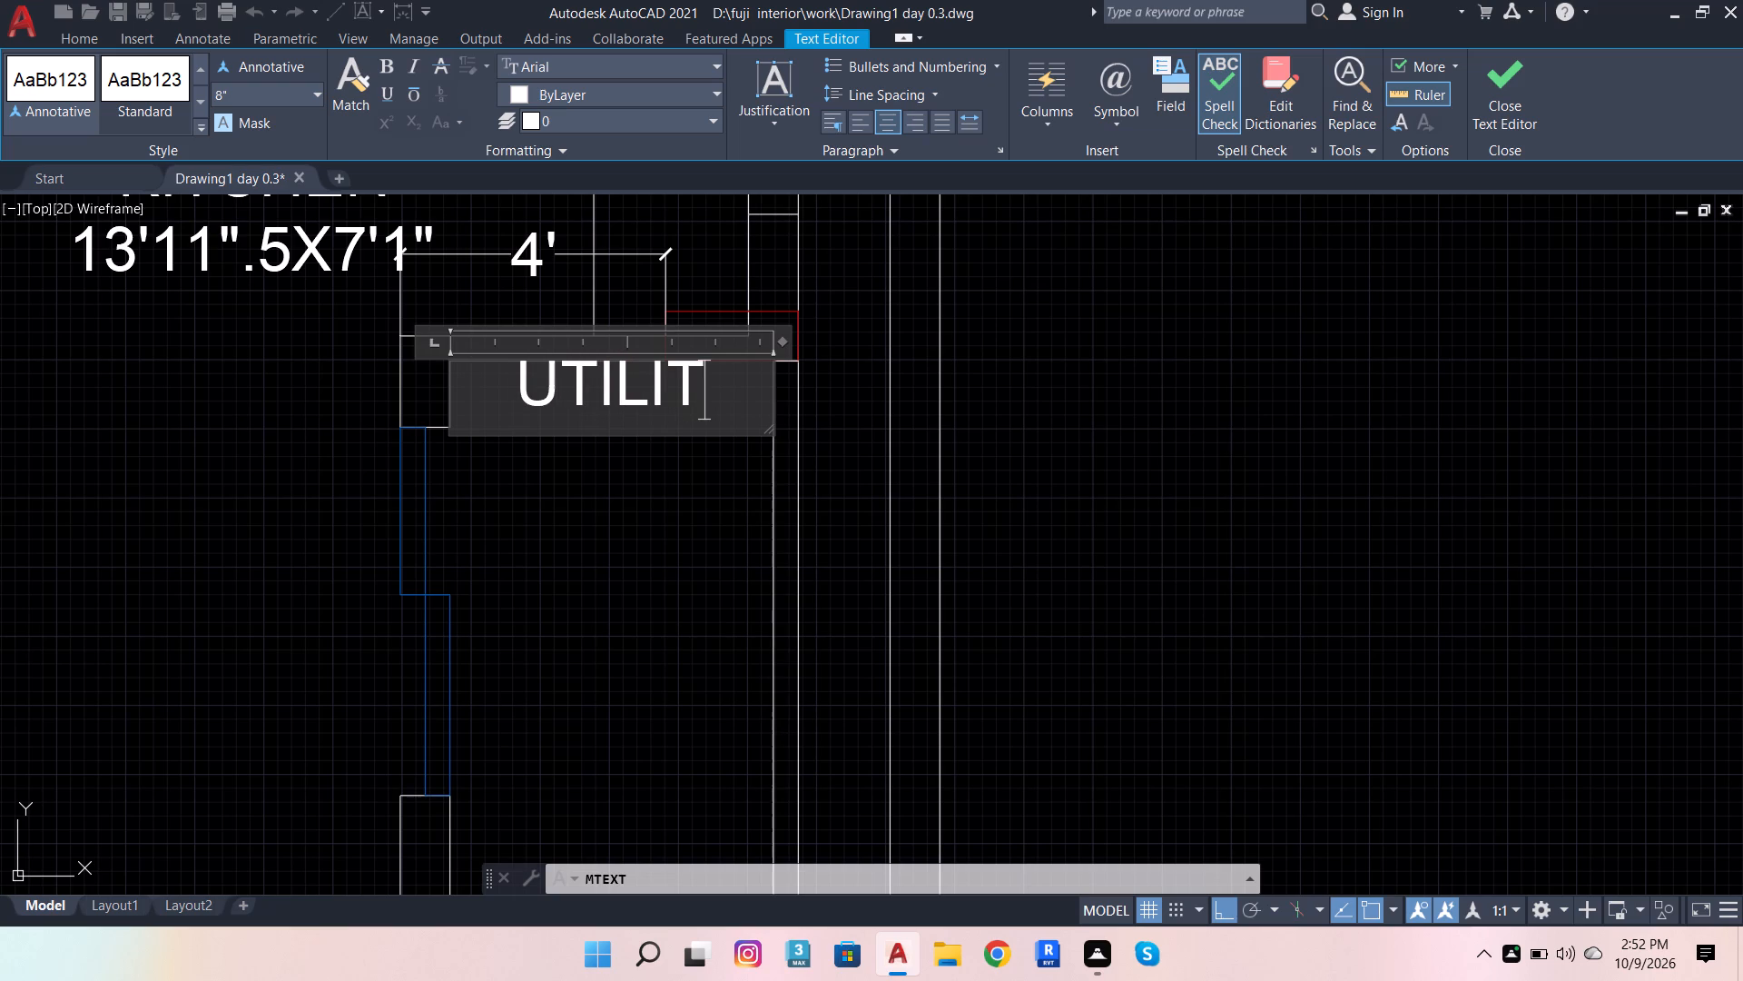
text(LY)
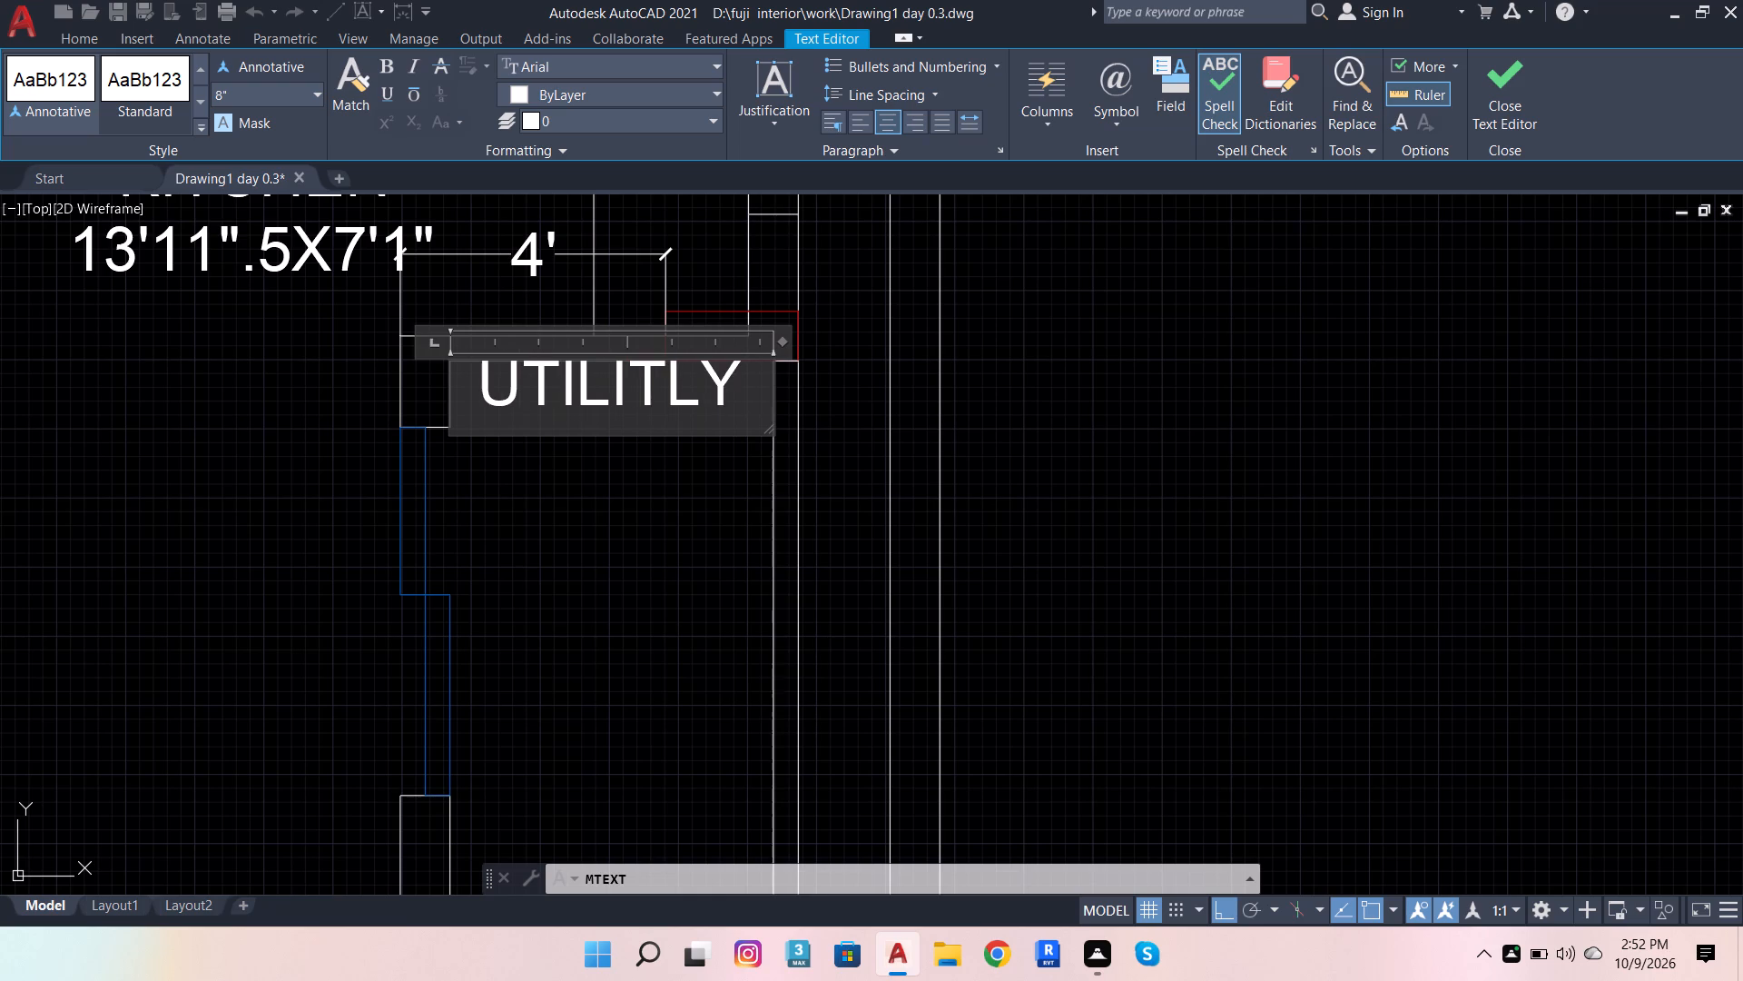
key(slash)
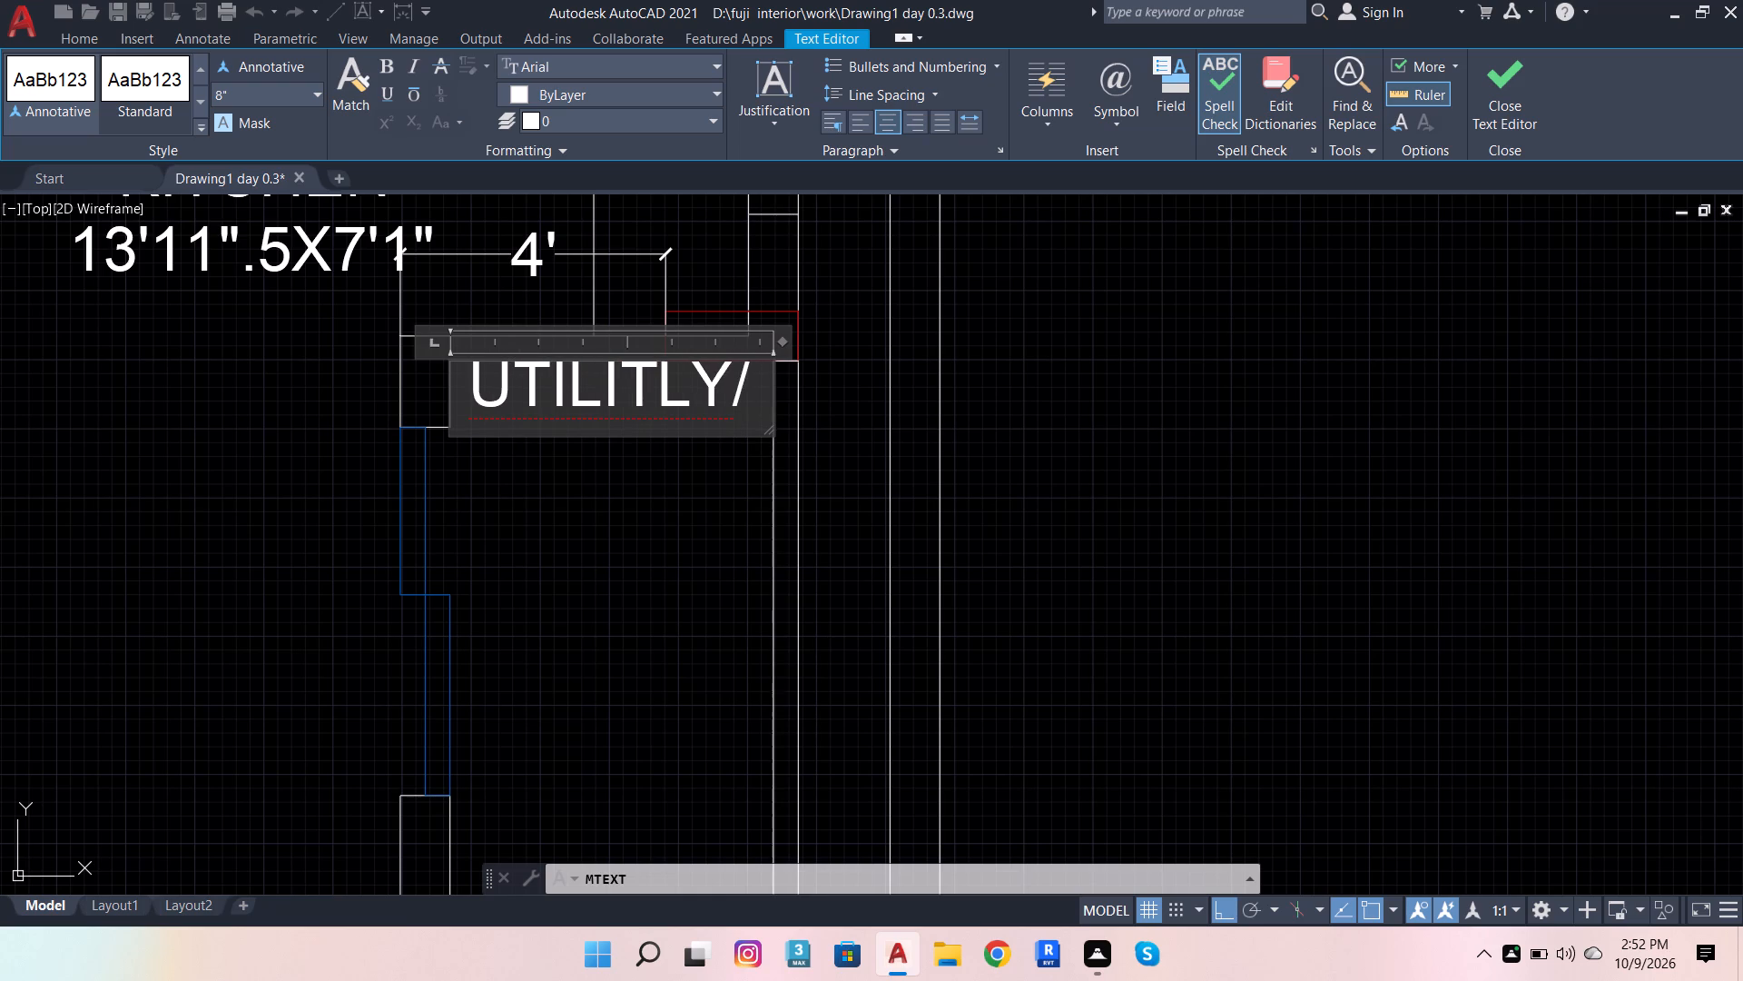
key(Return)
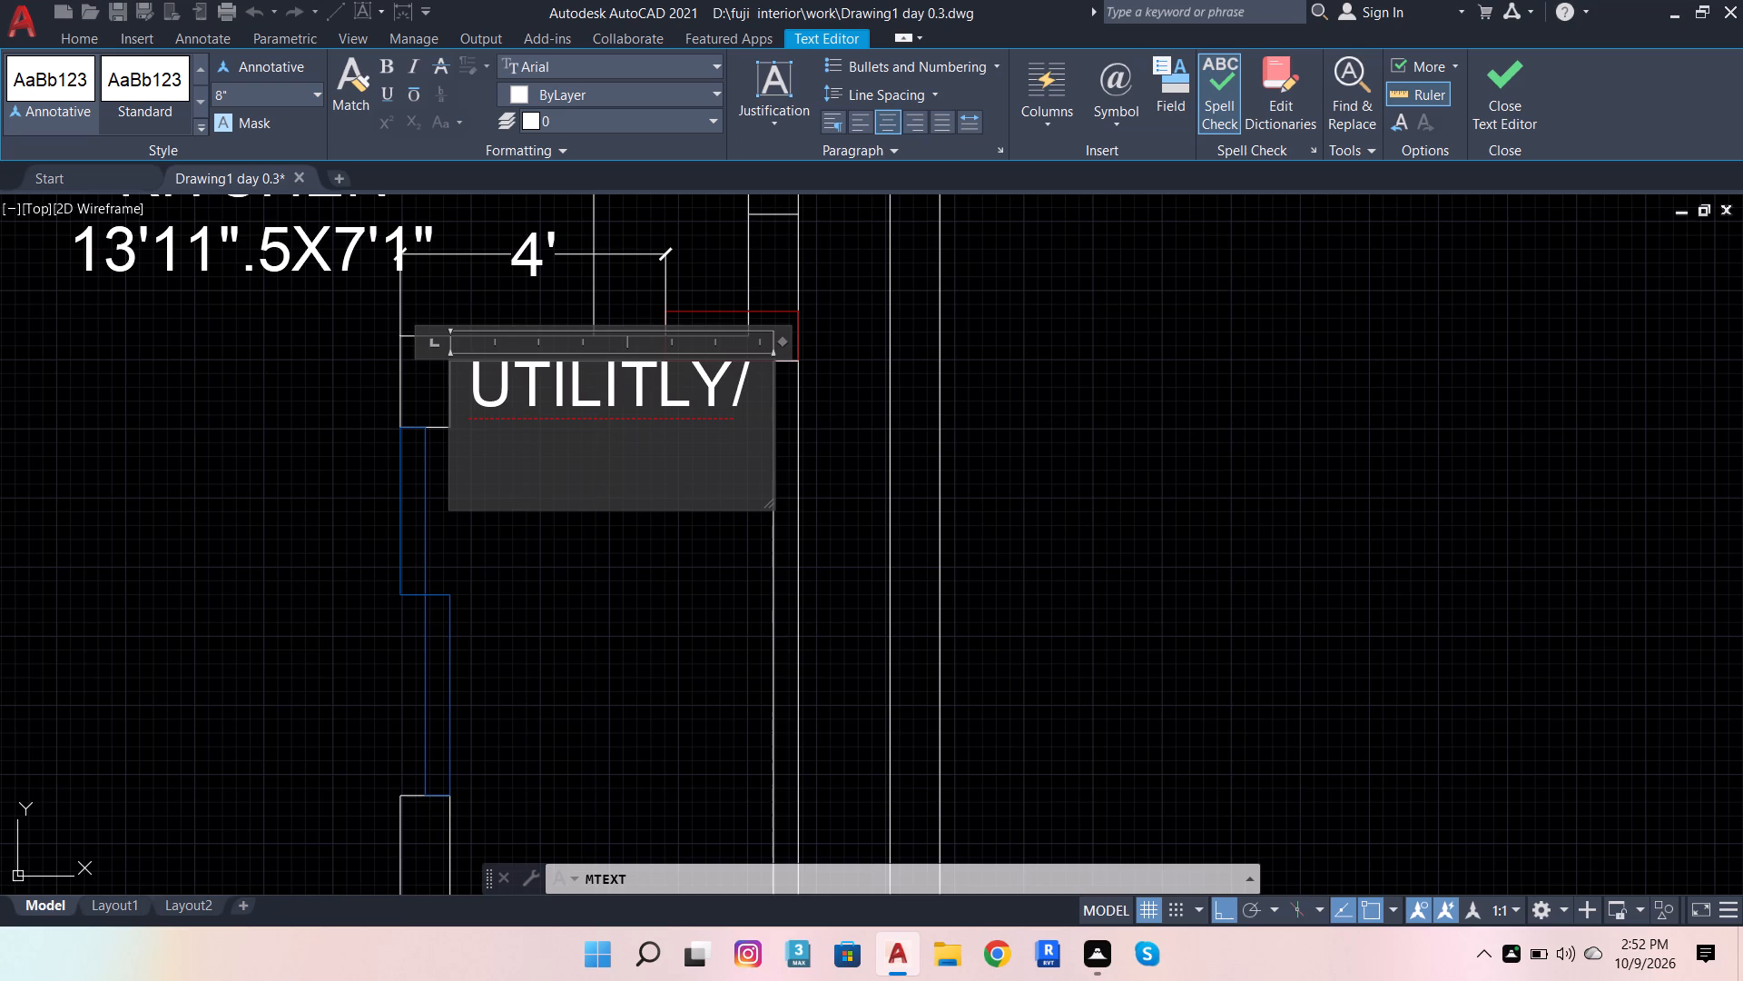
text(BAL)
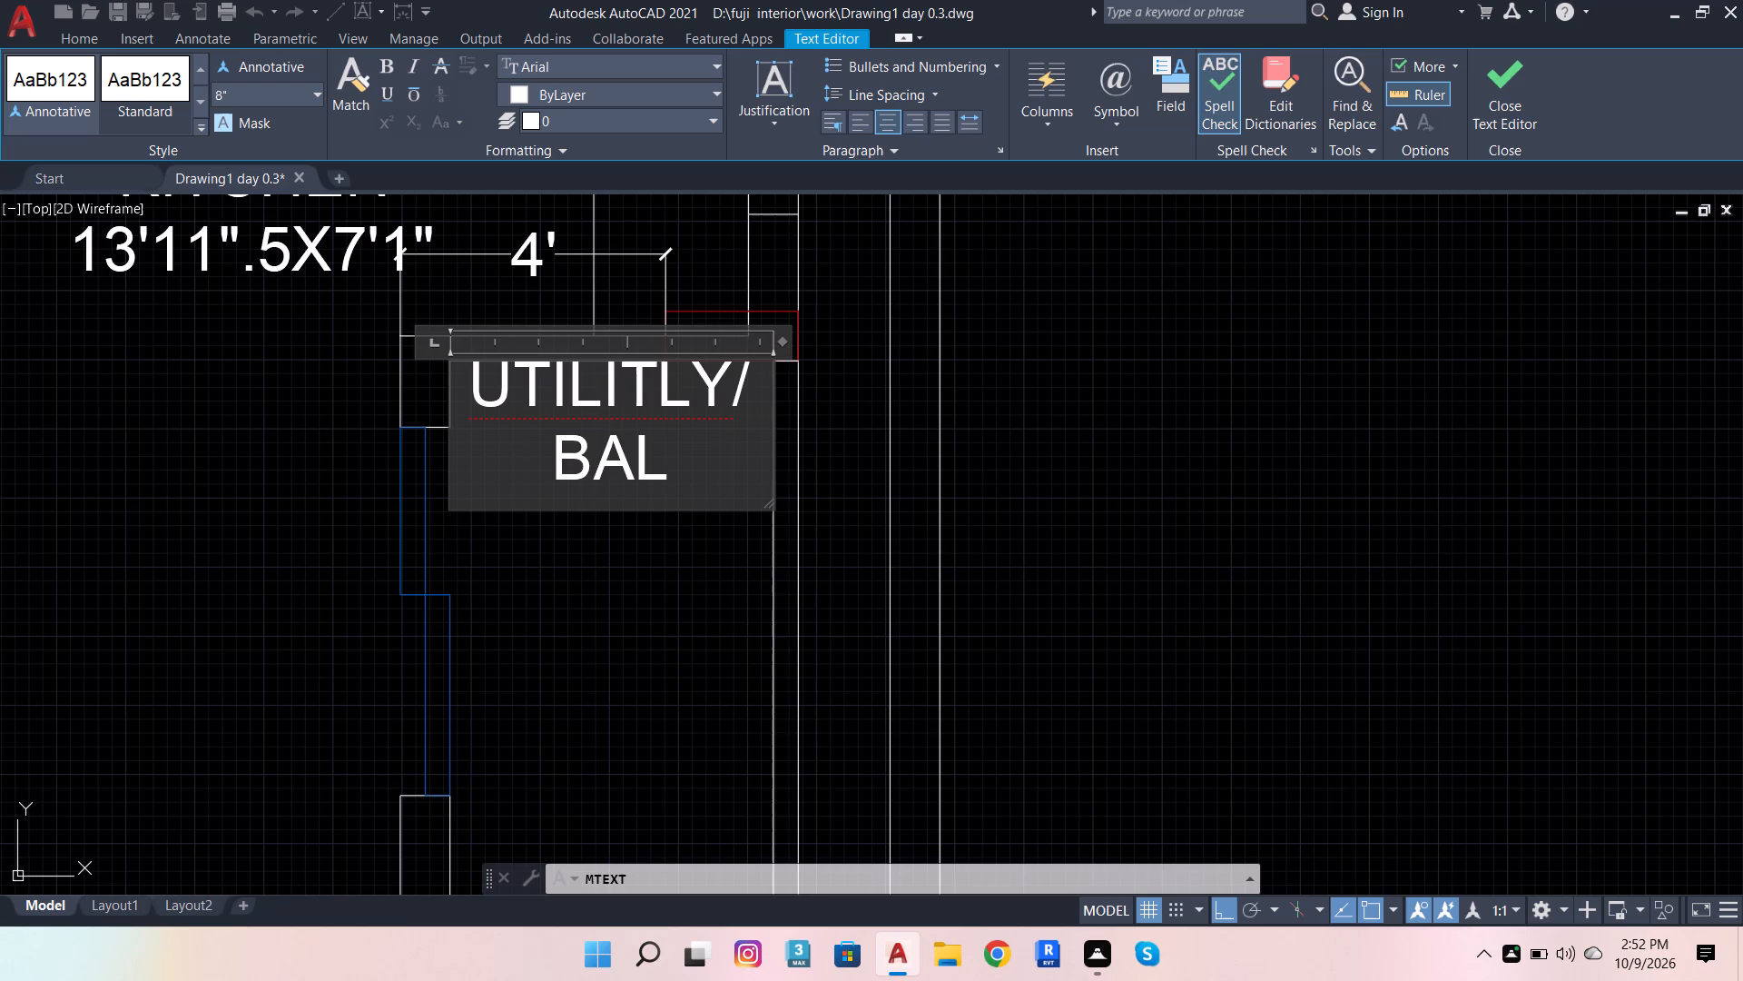
text(CON)
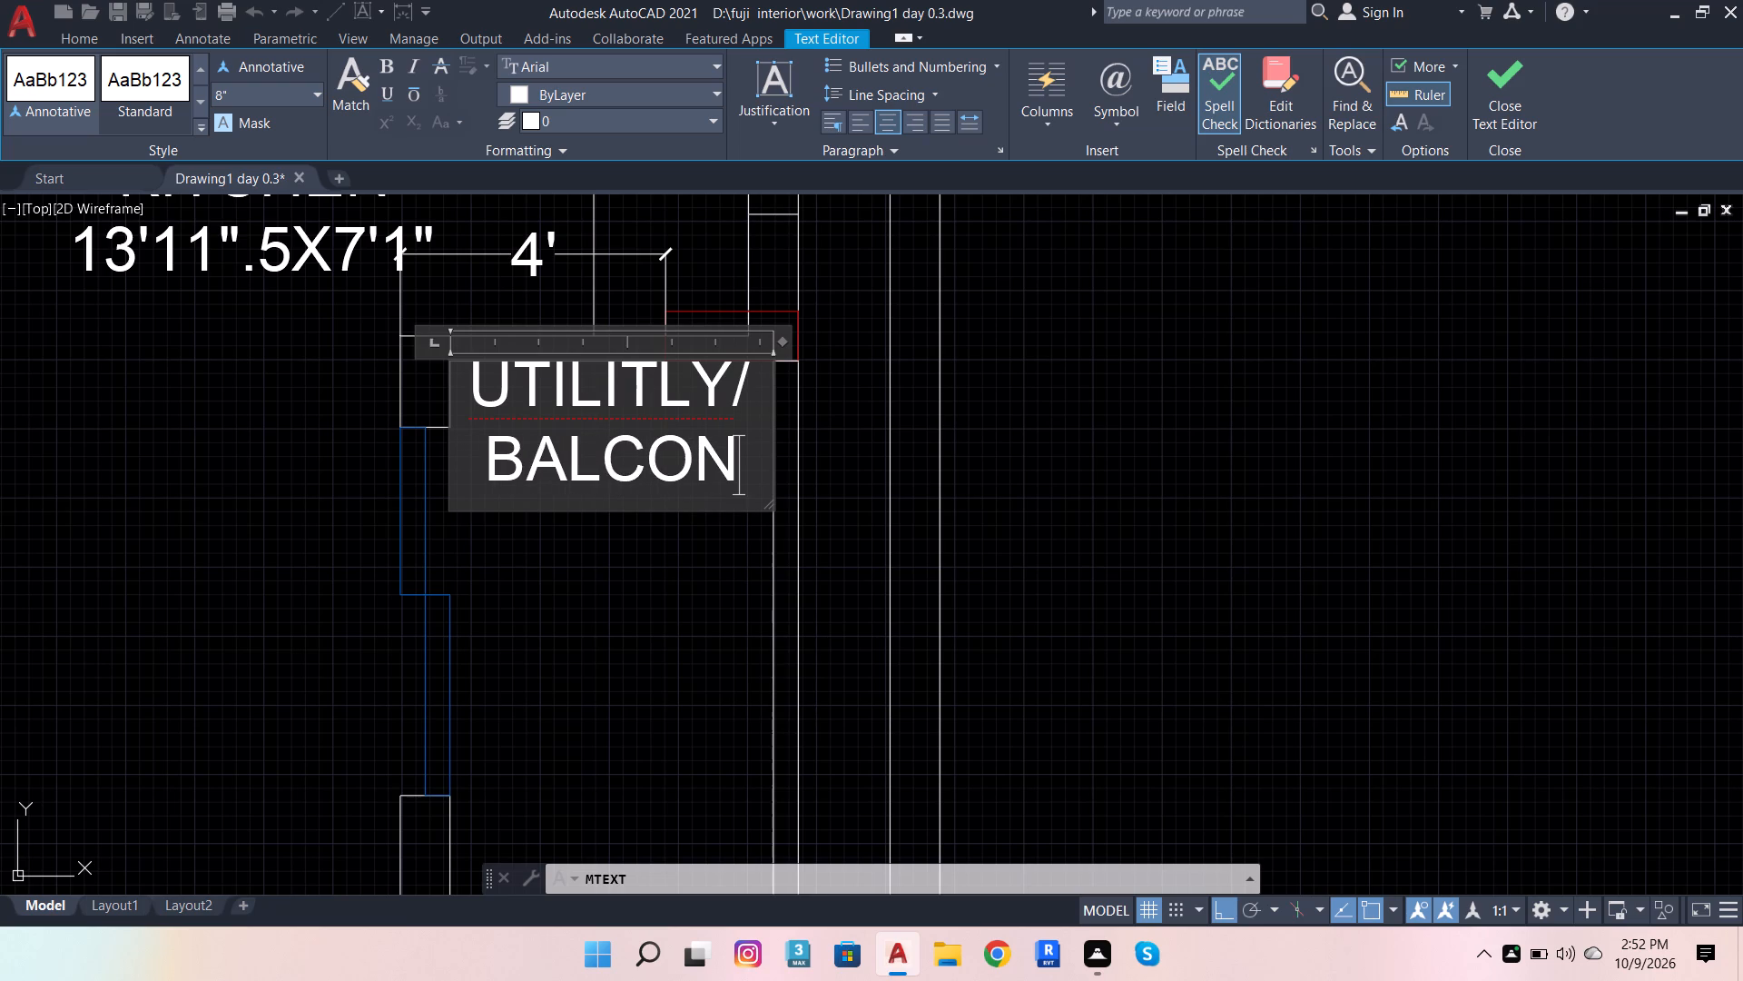
key(y)
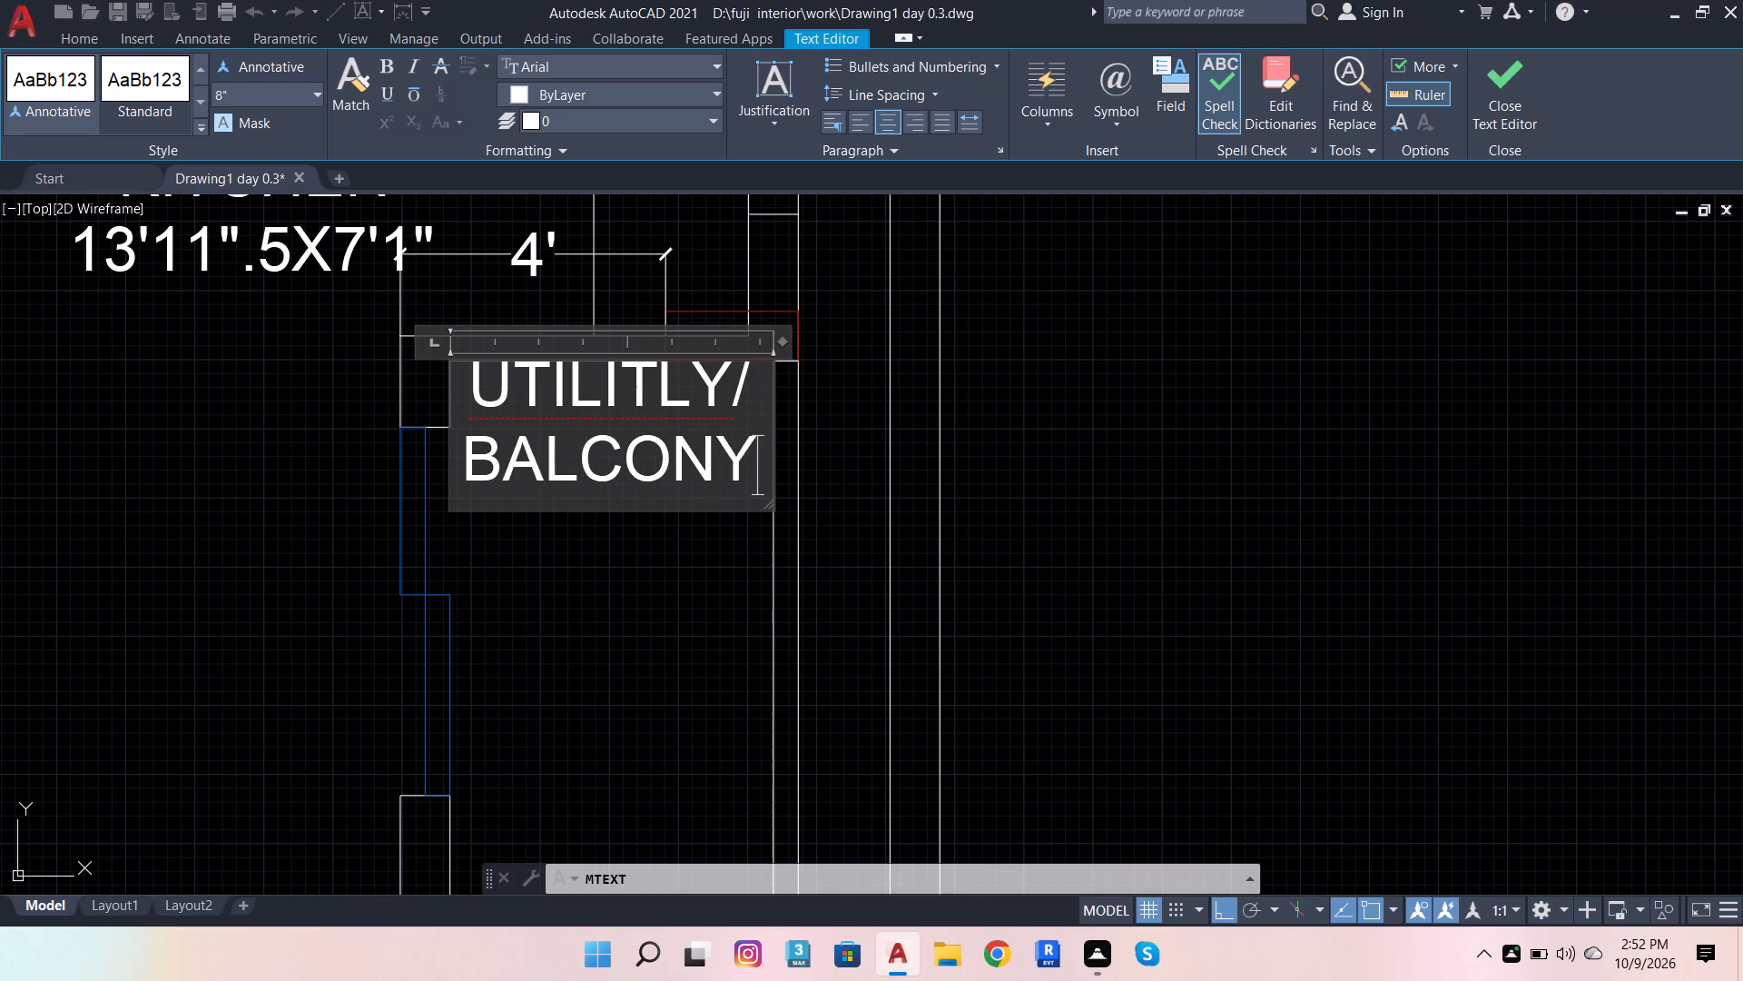
Add the size below the name on two lines, "4'4.5"X" and "12'11.5"", and finish editing the label.
key(Return)
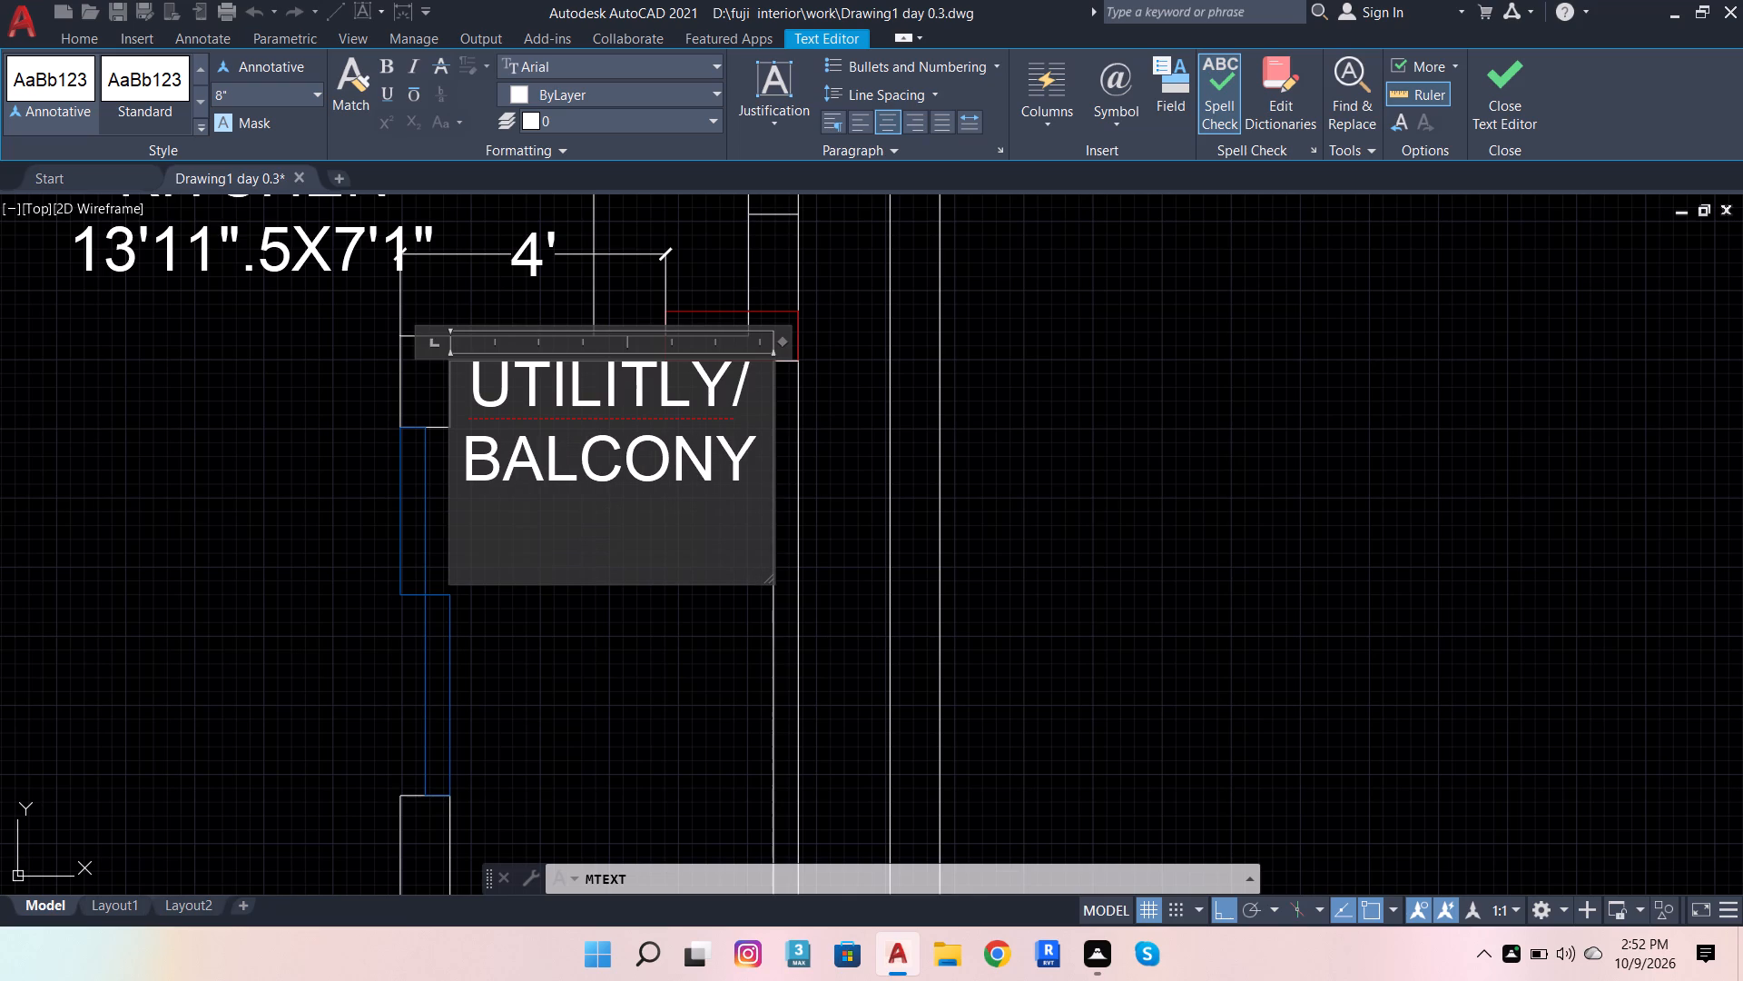
text(4'4)
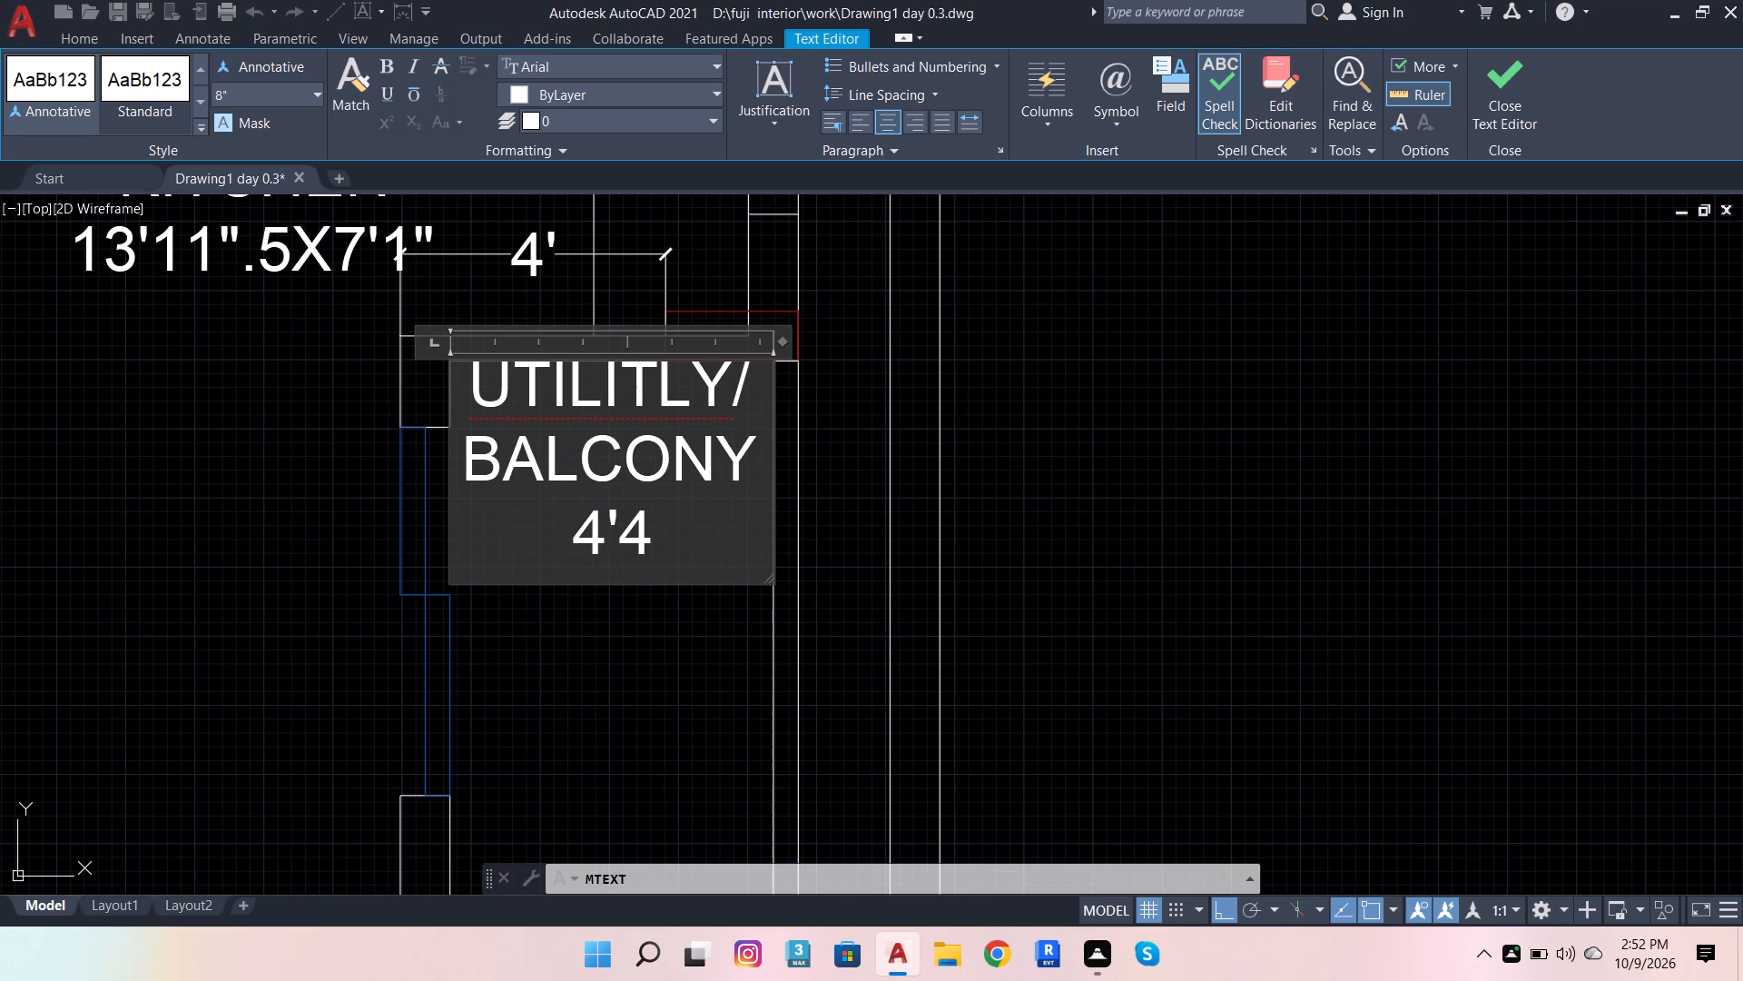
text(.5)
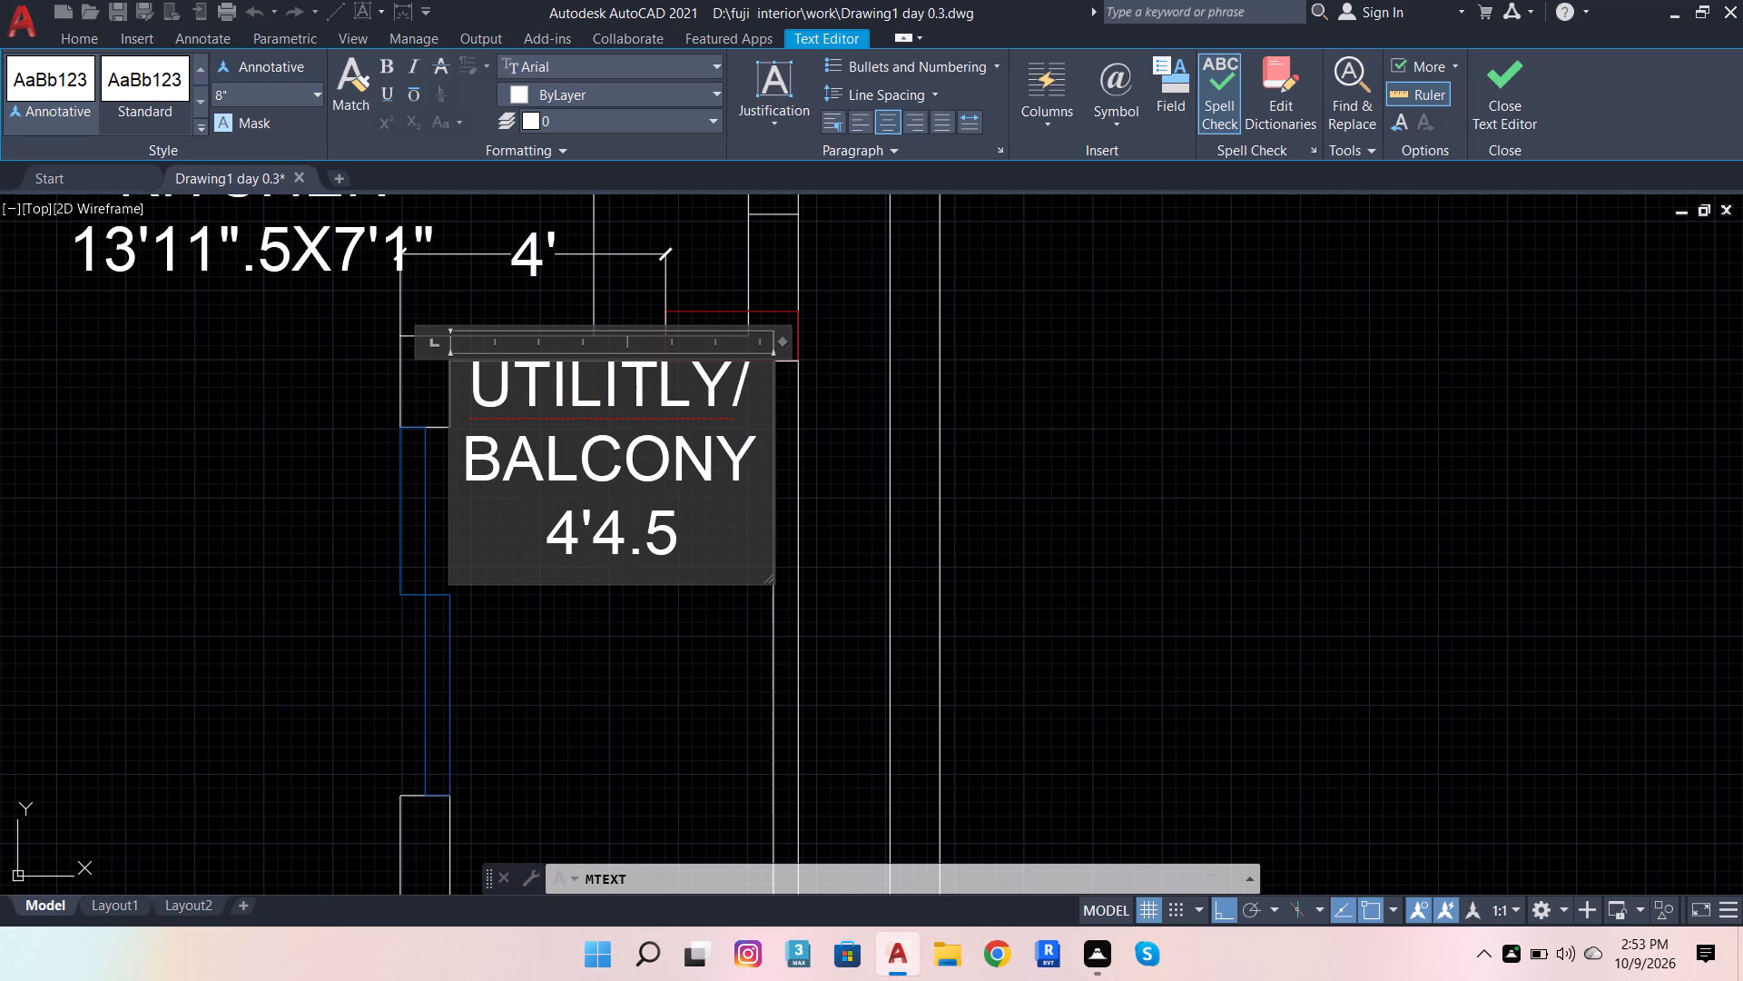
key(shift+quotedbl)
key(x)
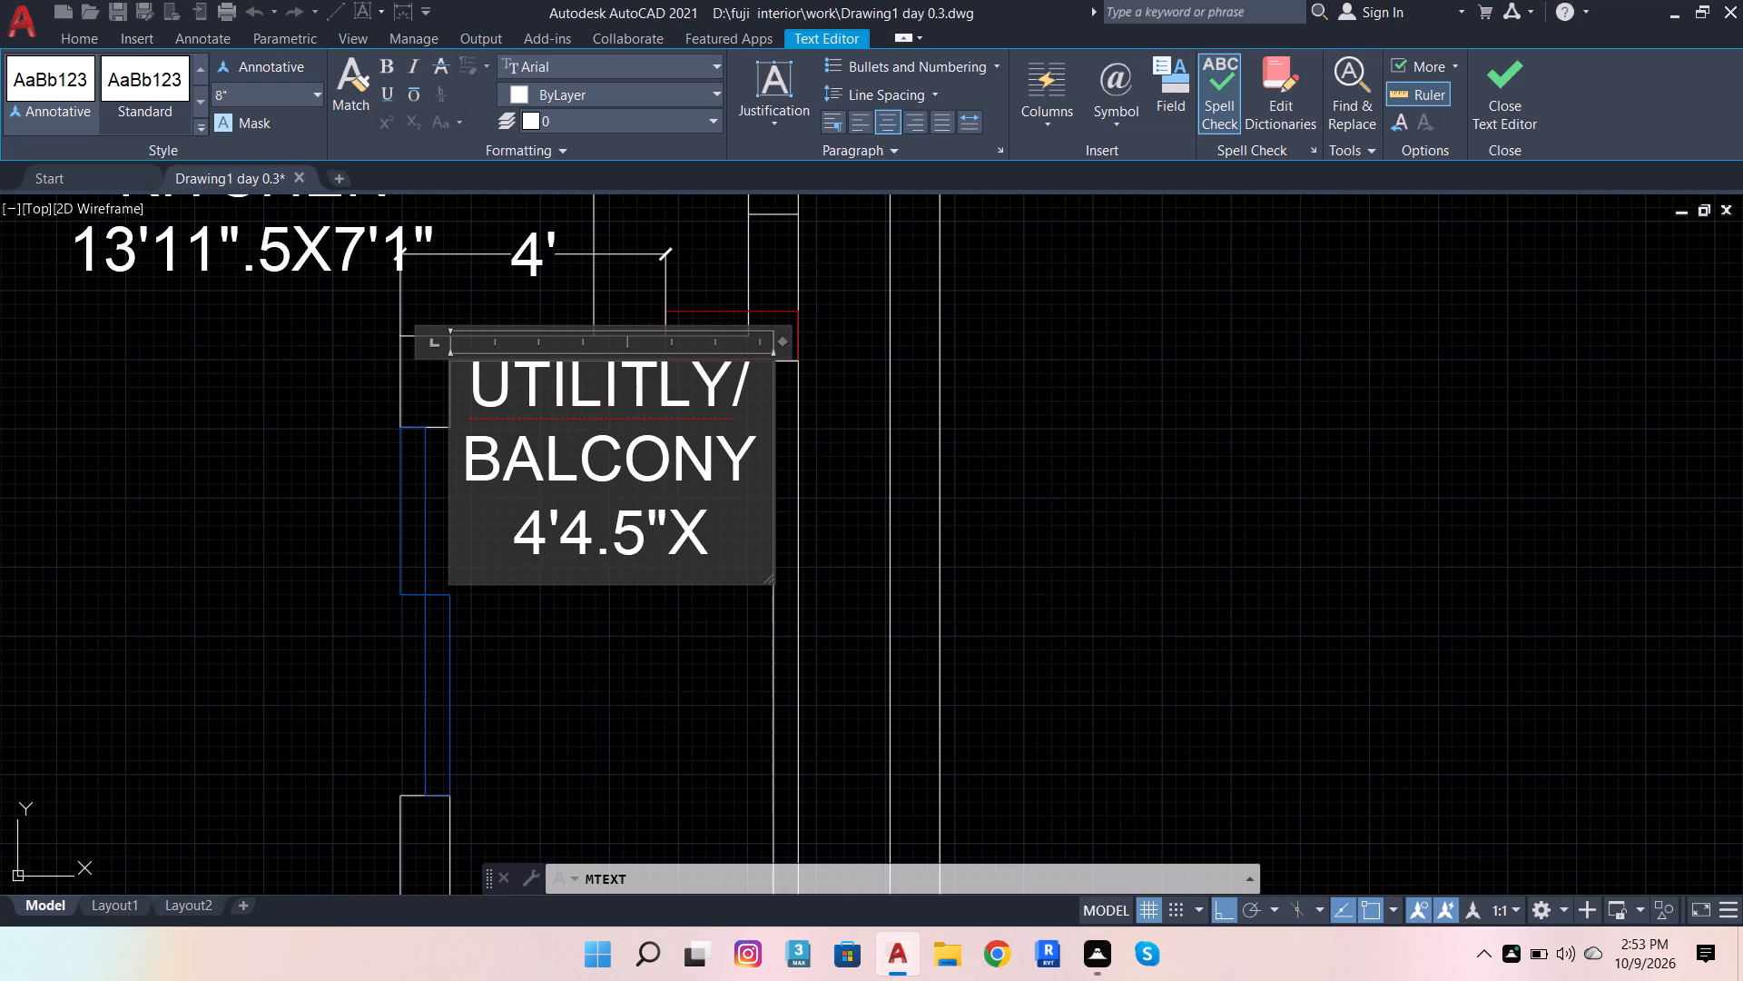
key(Return)
text(12)
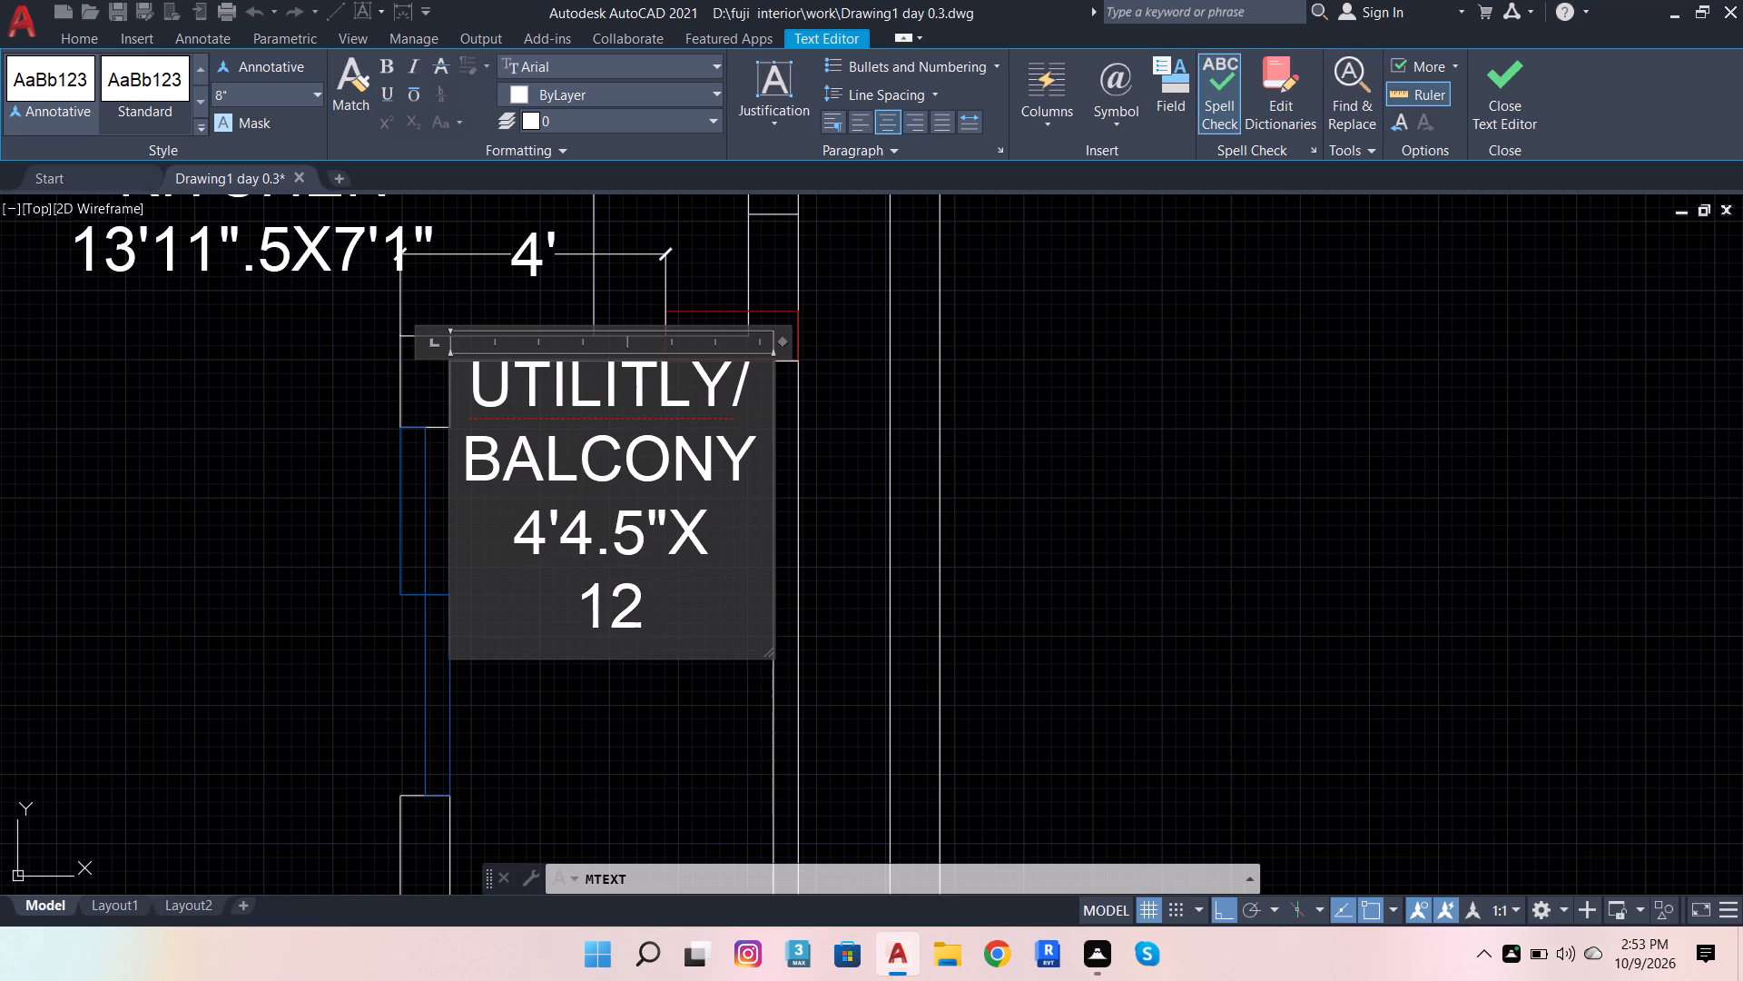
key(shift+quotedbl)
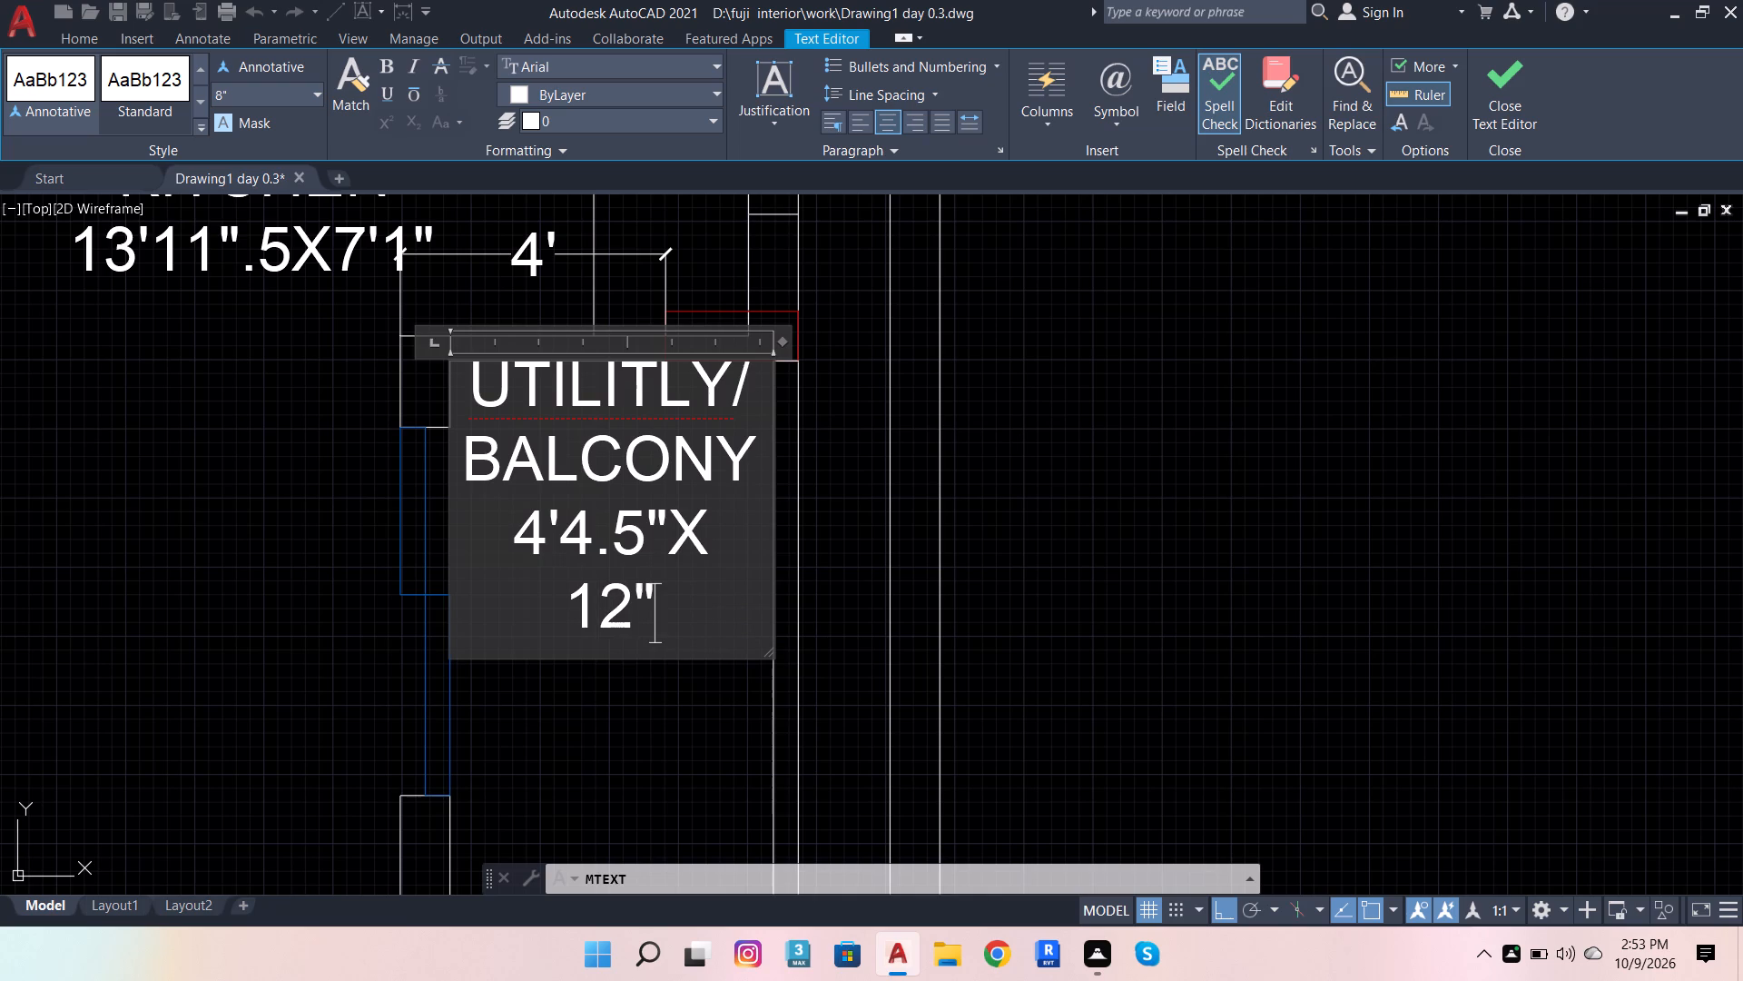
text(11)
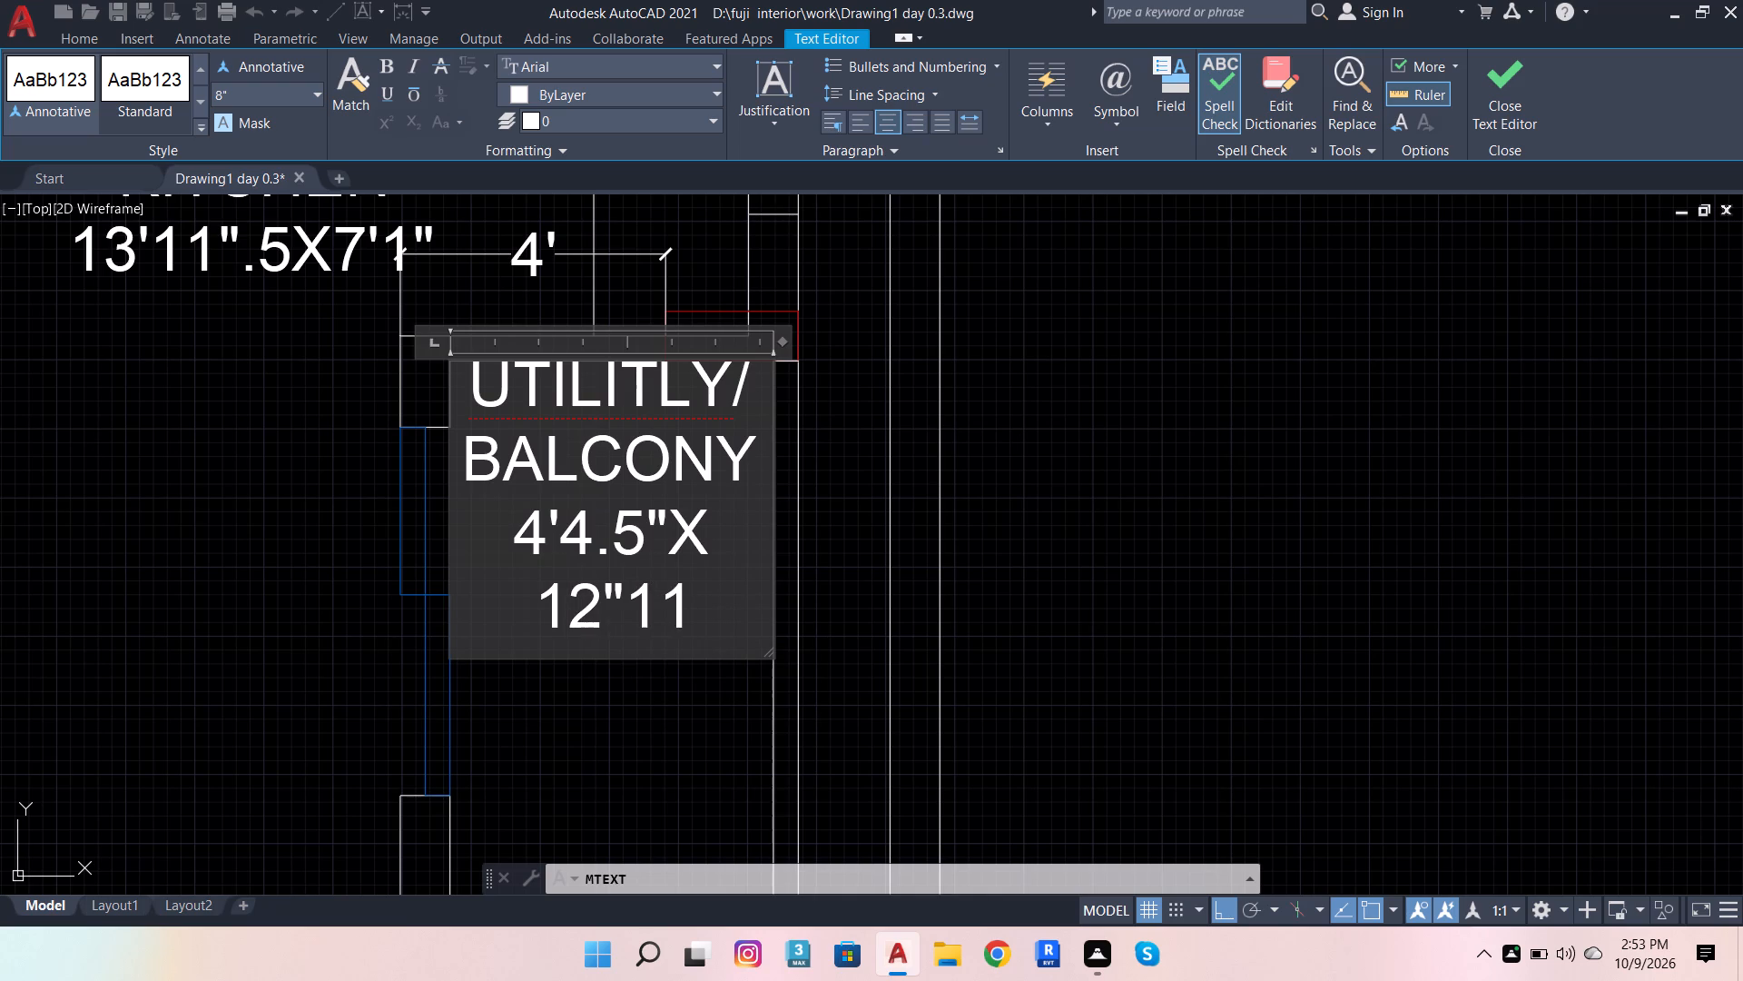
key(BackSpace)
key(BackSpace)
key(BackSpace)
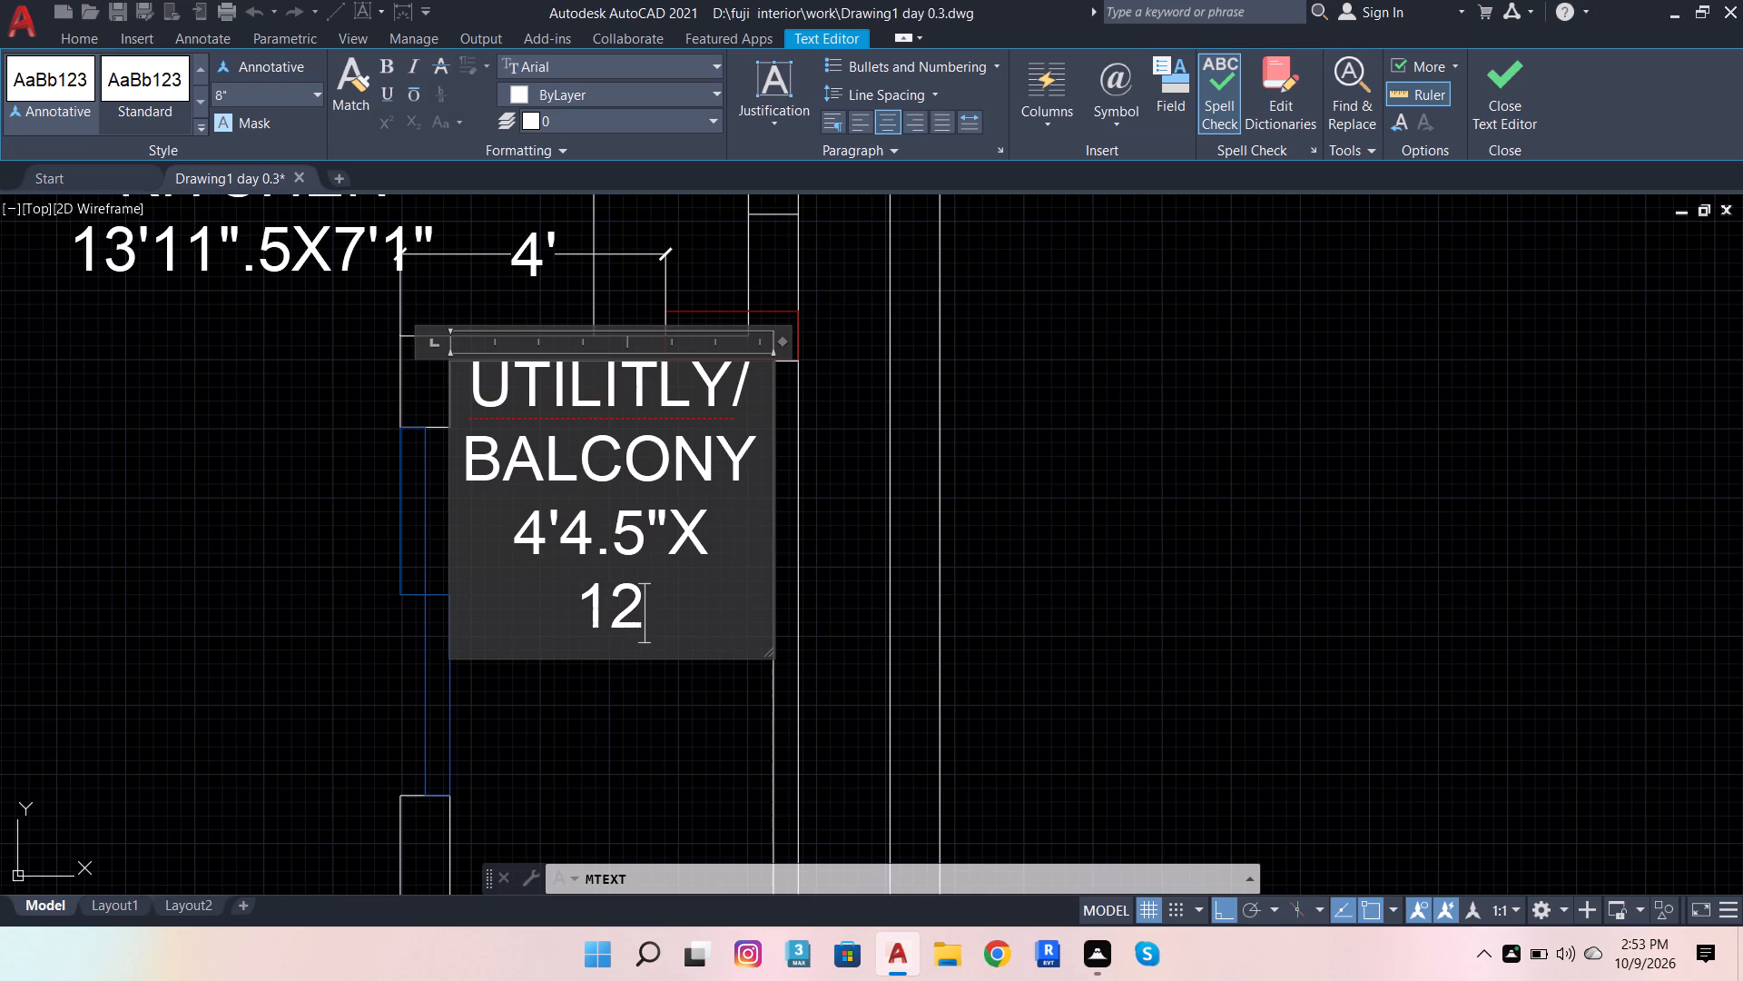
key(apostrophe)
text(11)
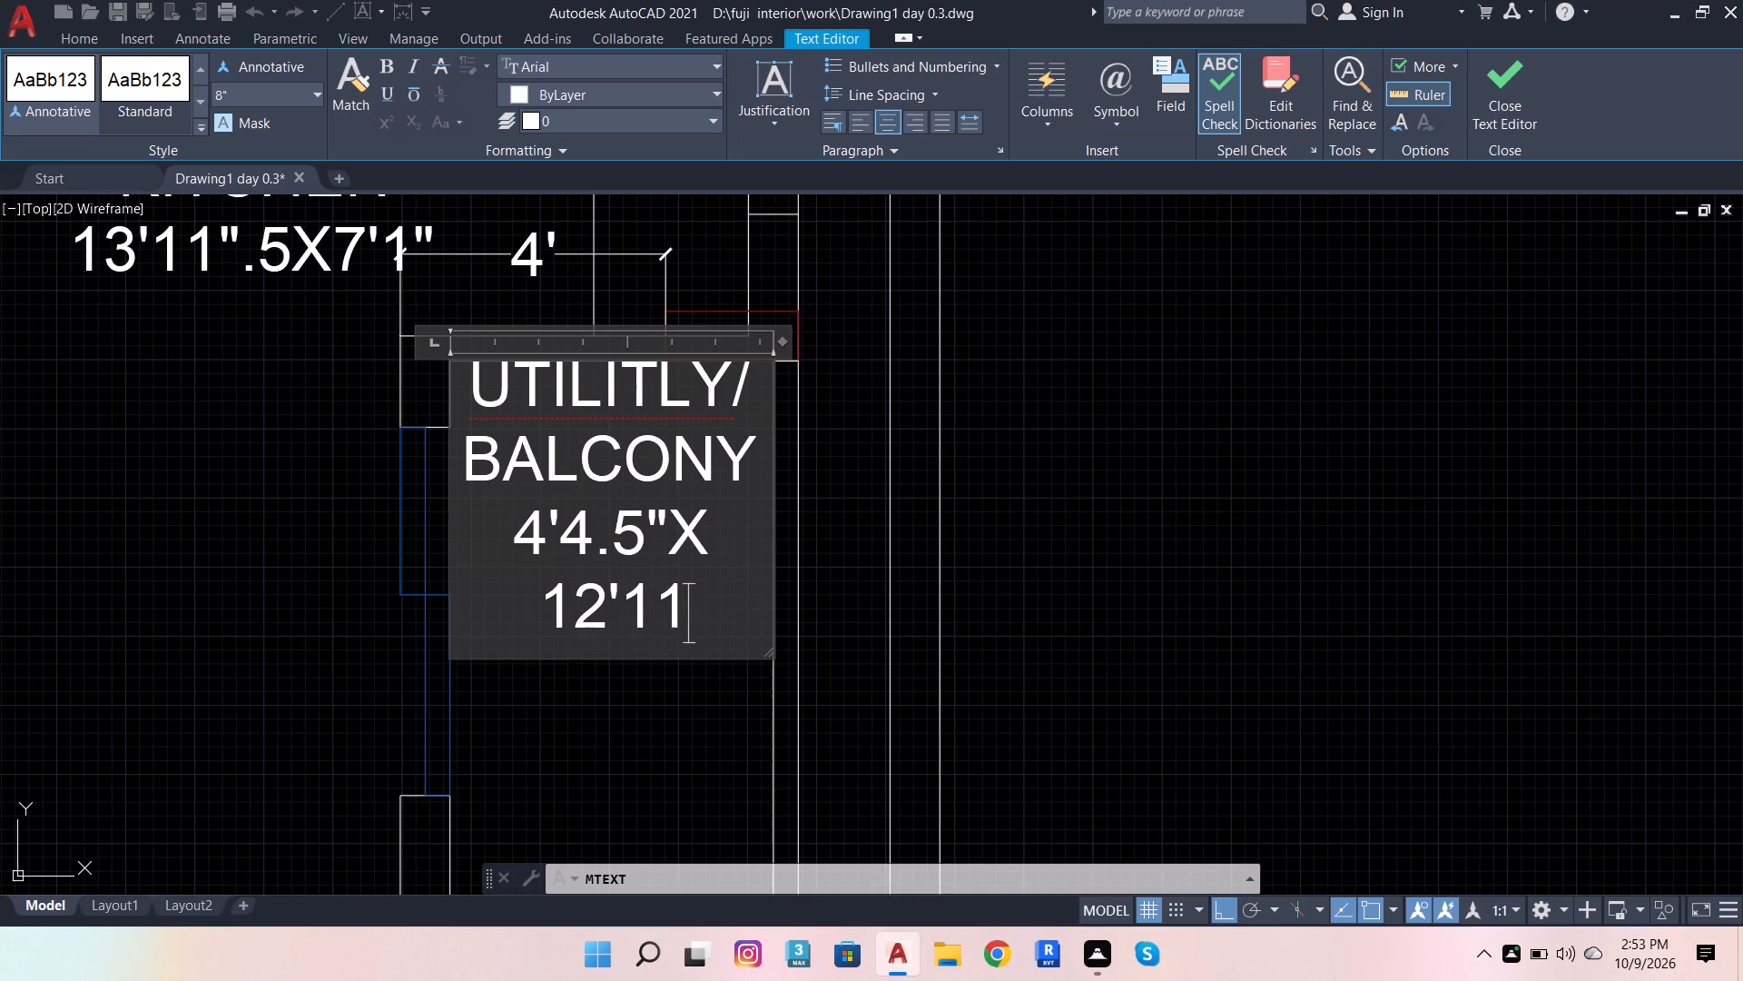
text(.5)
key(shift+quotedbl)
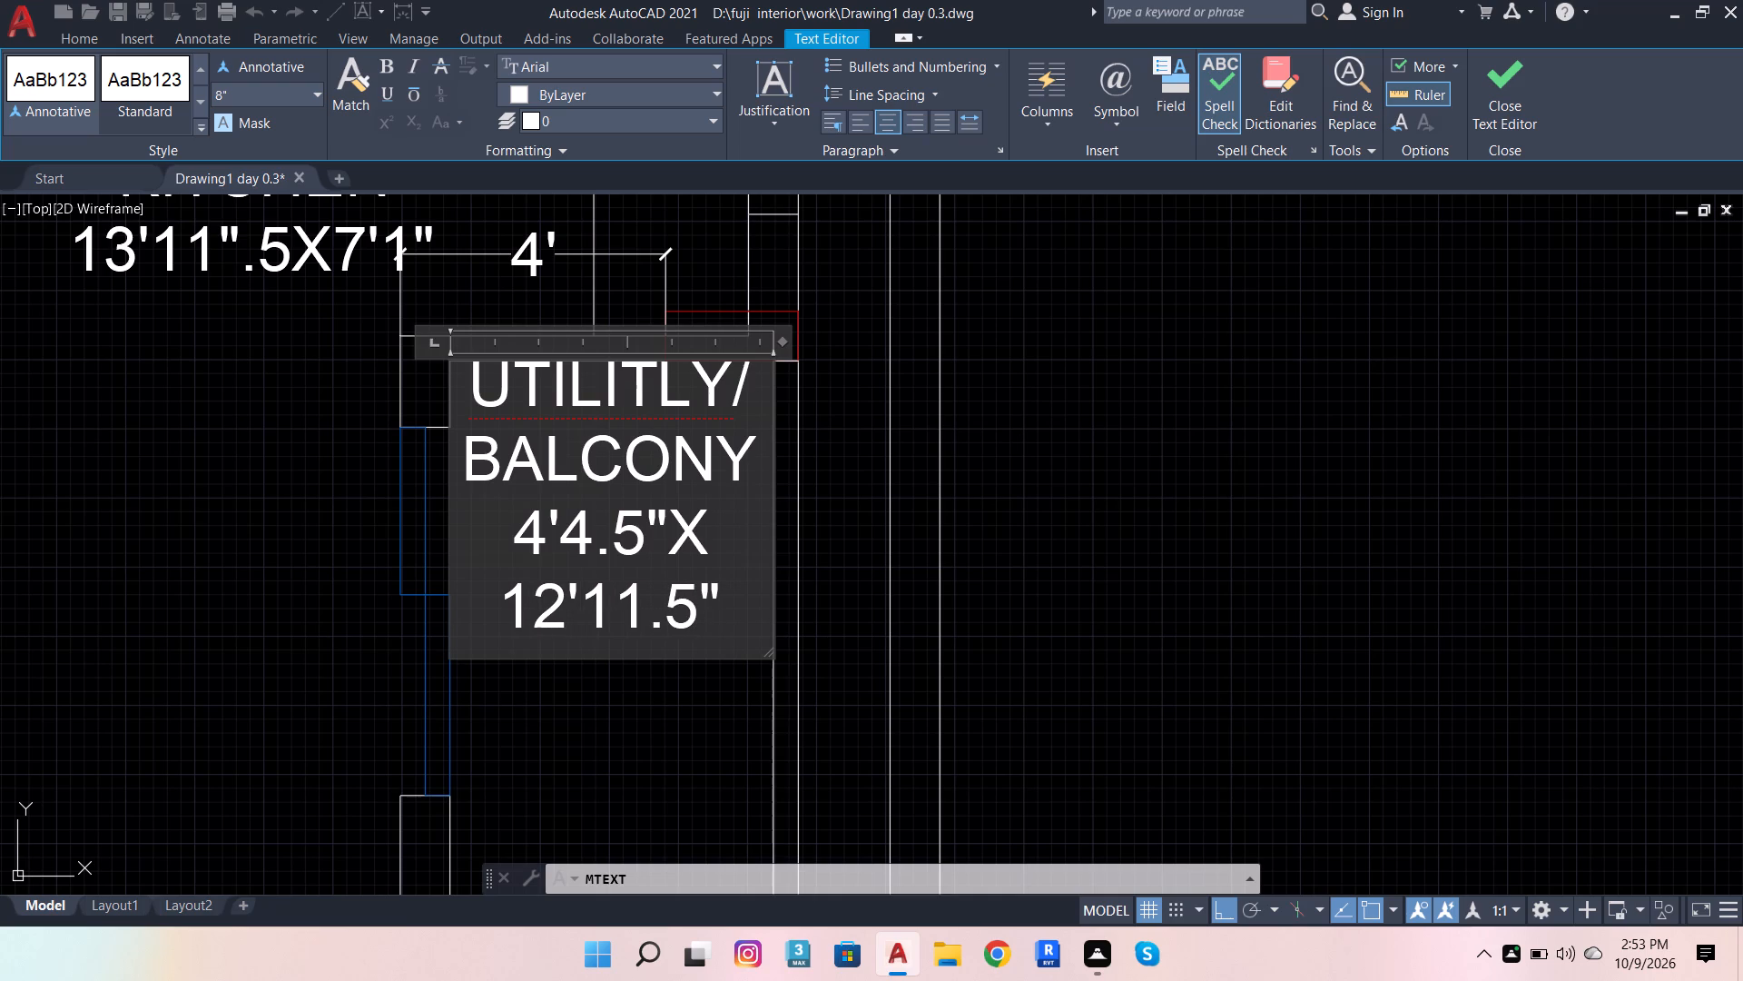
click(577, 710)
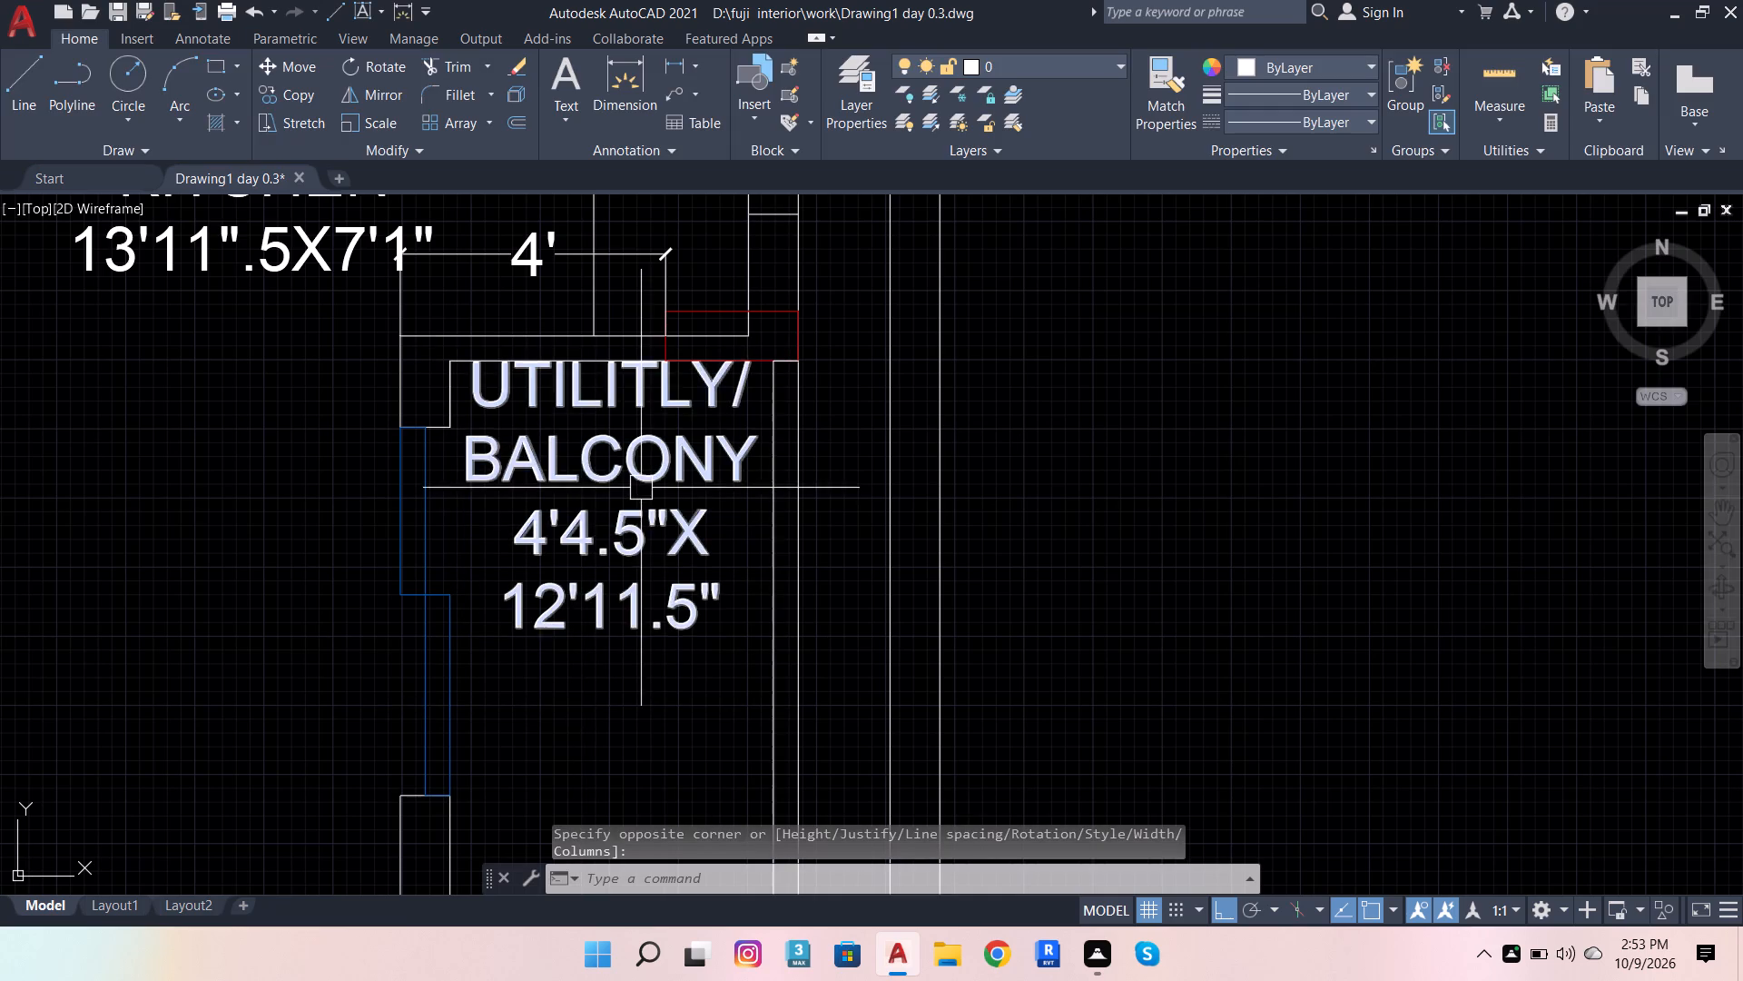
Move the utility/balcony label about 3' straight south within the narrow space.
click(641, 487)
key(m)
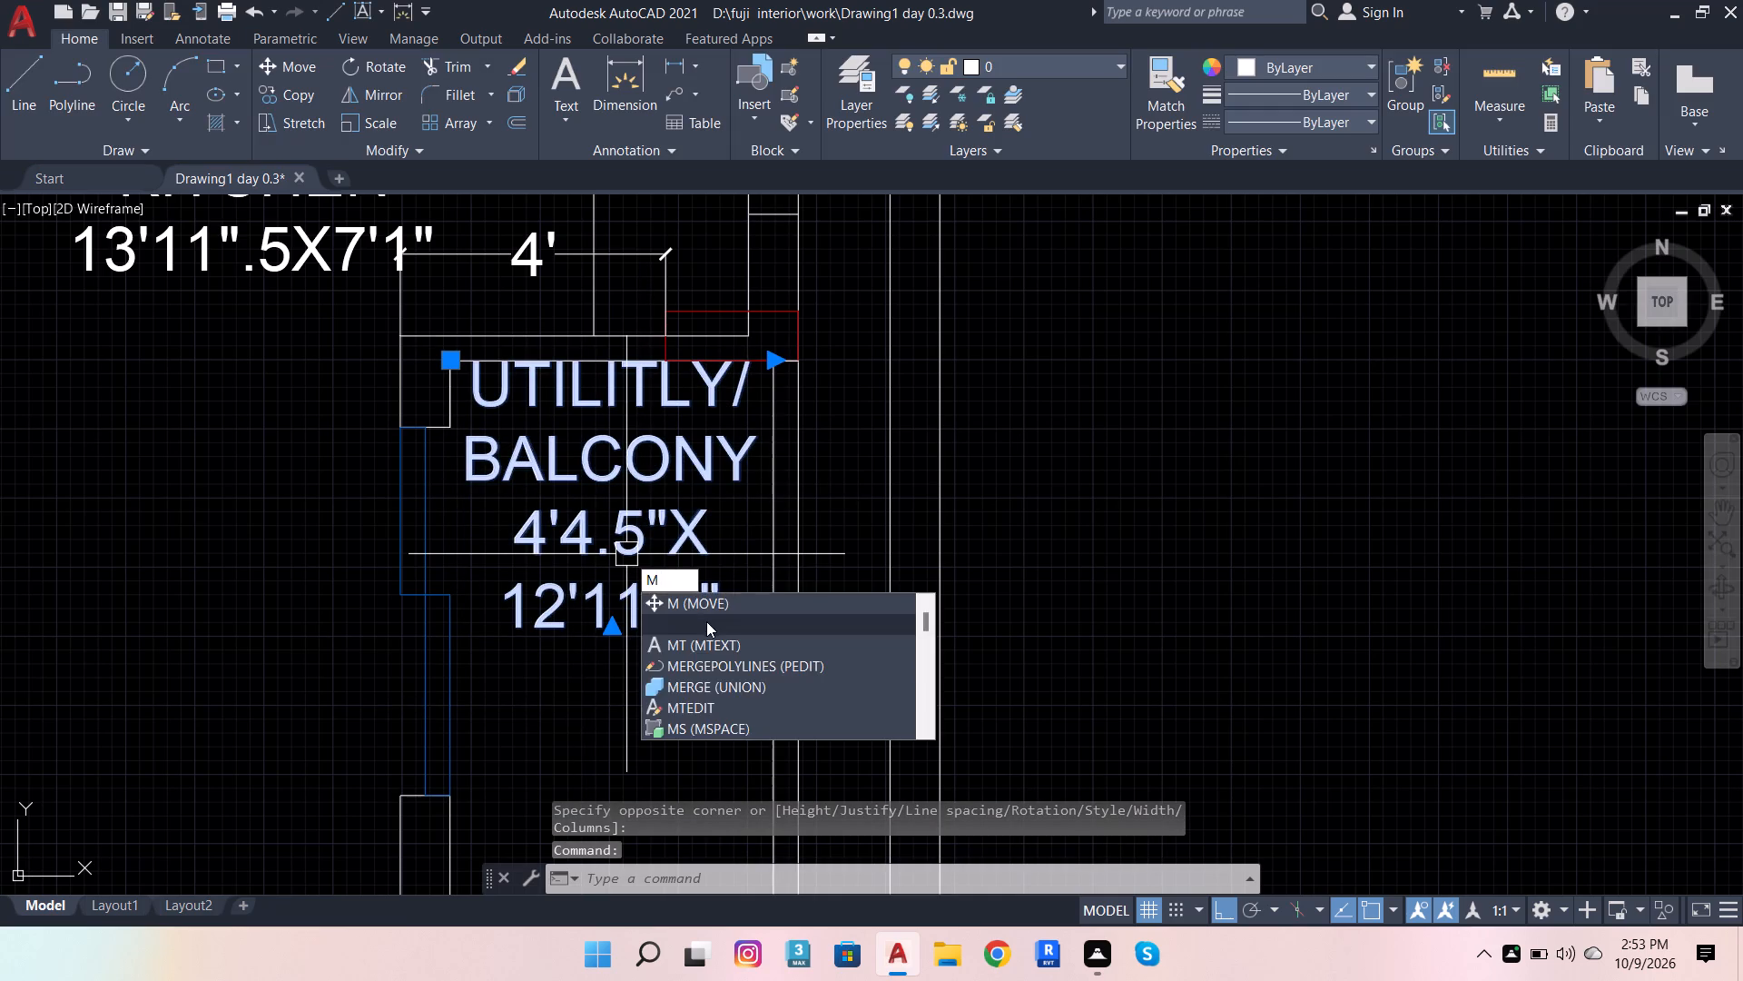
key(space)
click(693, 594)
scroll(705, 618, down, 1)
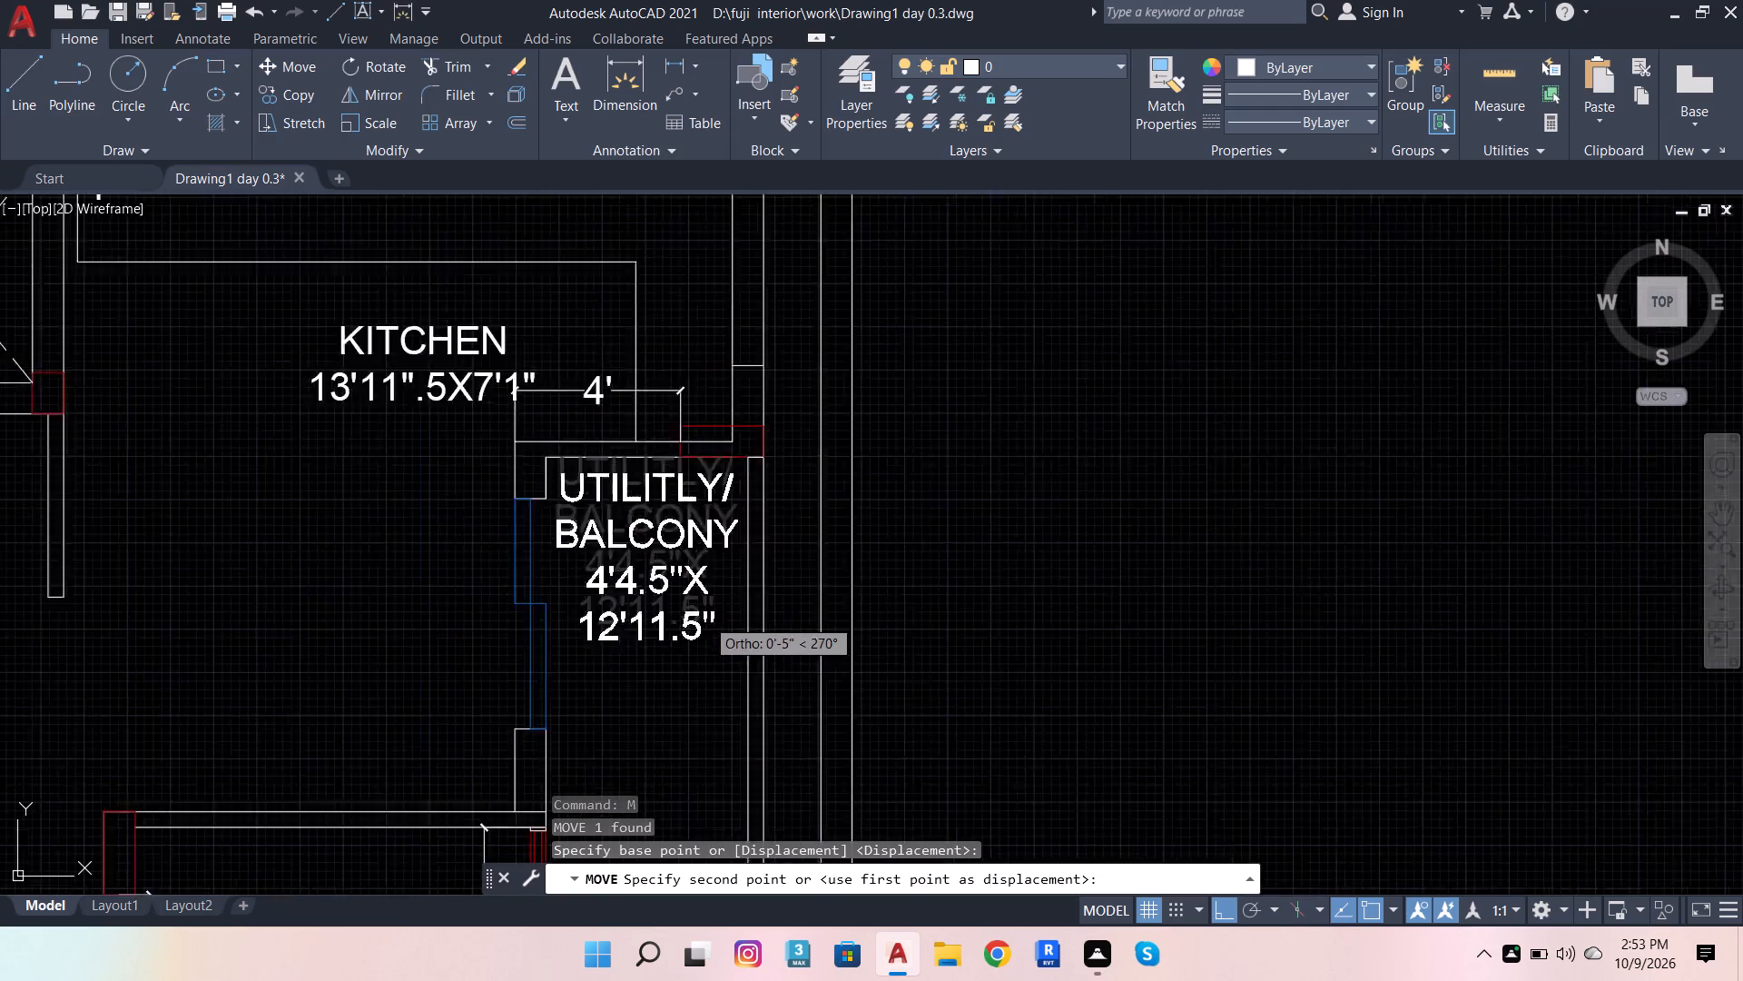
scroll(705, 618, down, 2)
scroll(712, 660, up, 4)
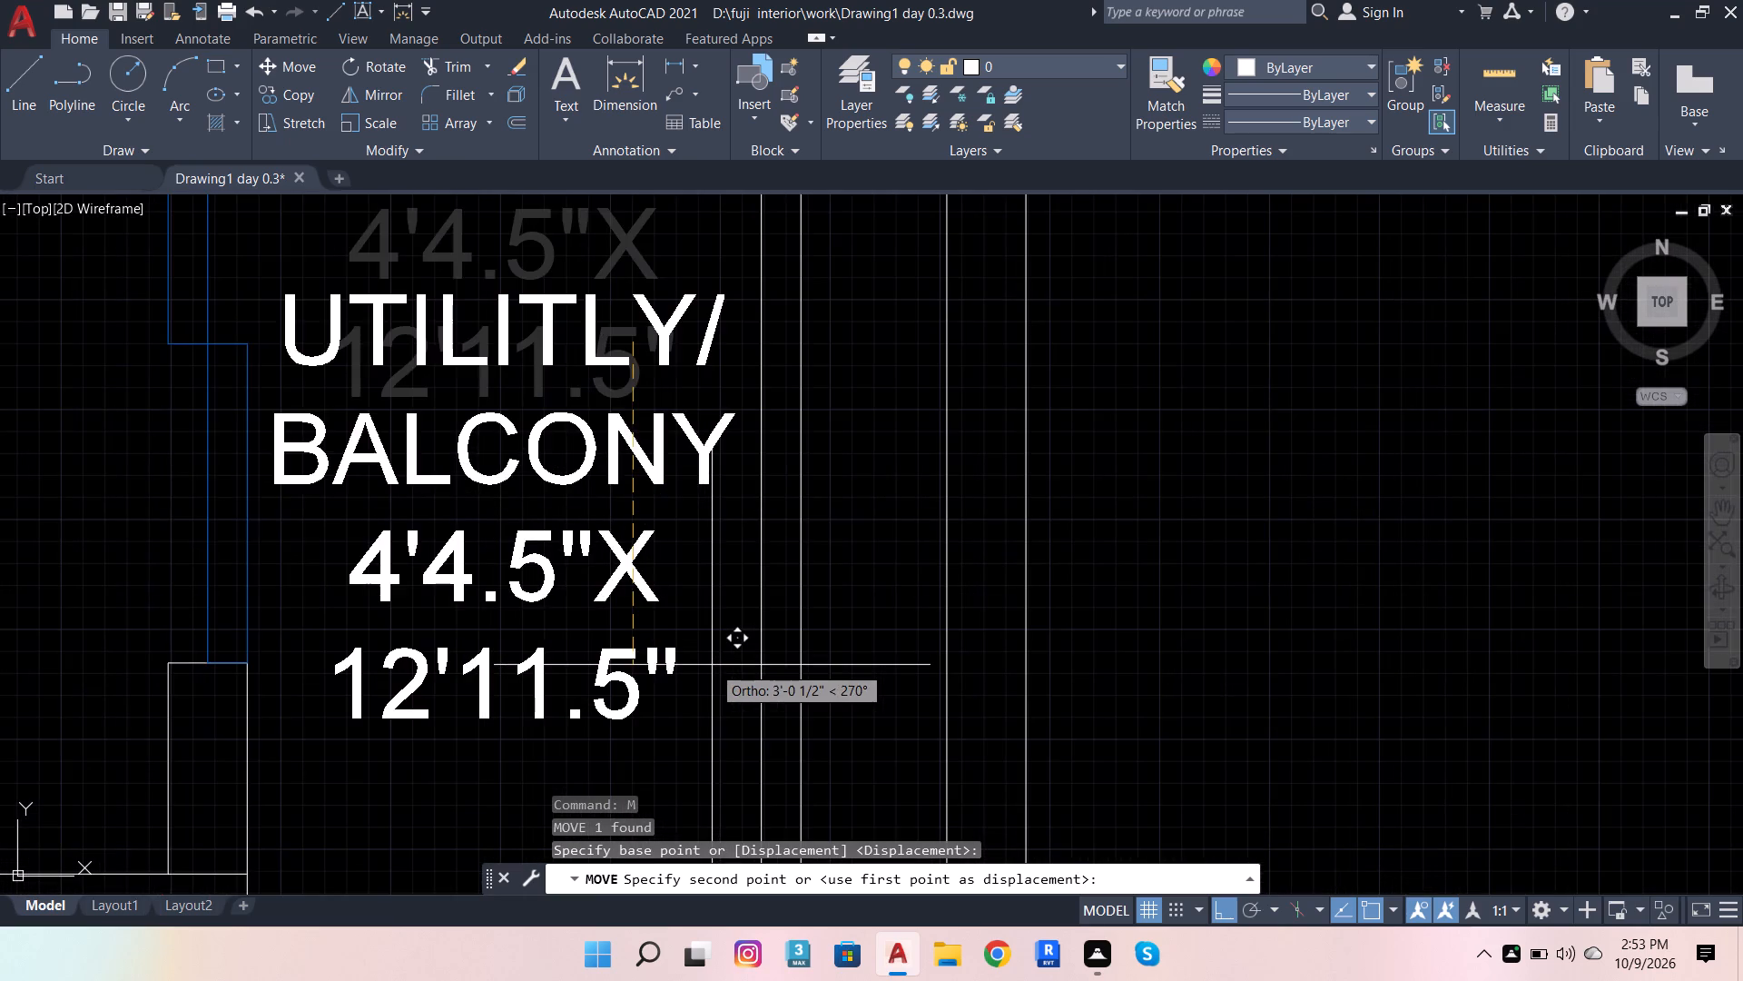
click(712, 665)
Dimension the short wall south of the blue sliding door, undoing a balcony-side placement and placing the dimension on the wall's west side.
scroll(712, 665, down, 7)
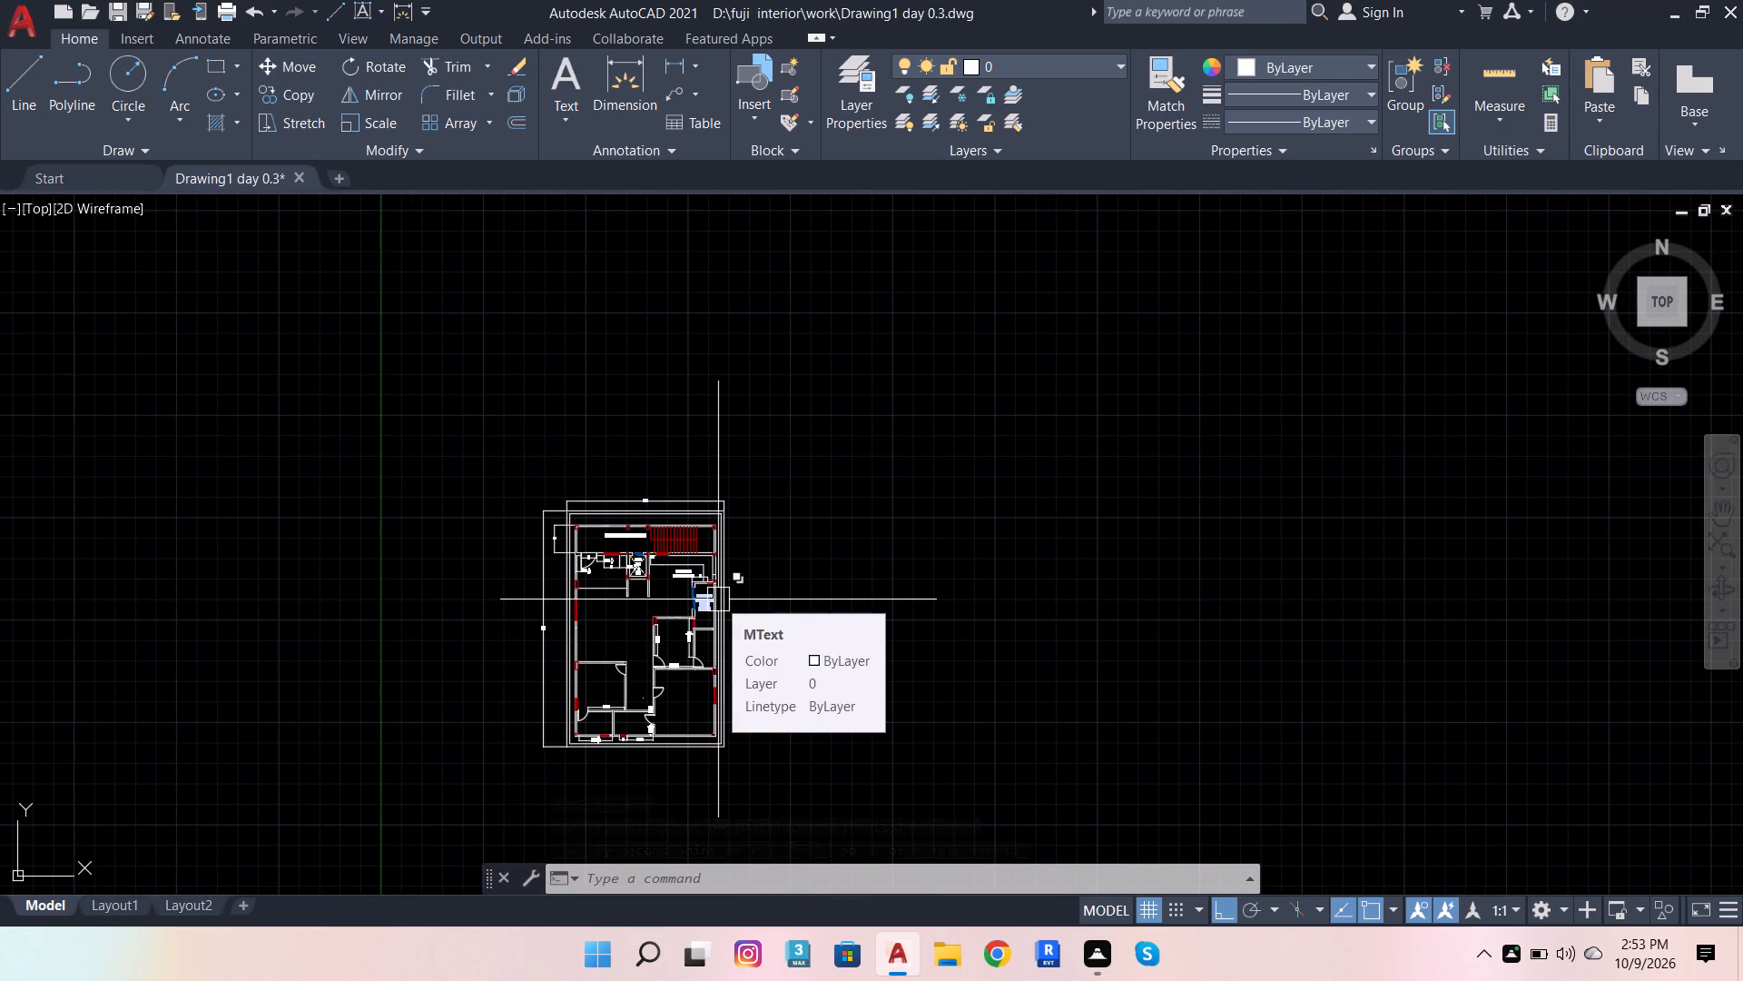
scroll(662, 619, up, 4)
scroll(936, 556, up, 2)
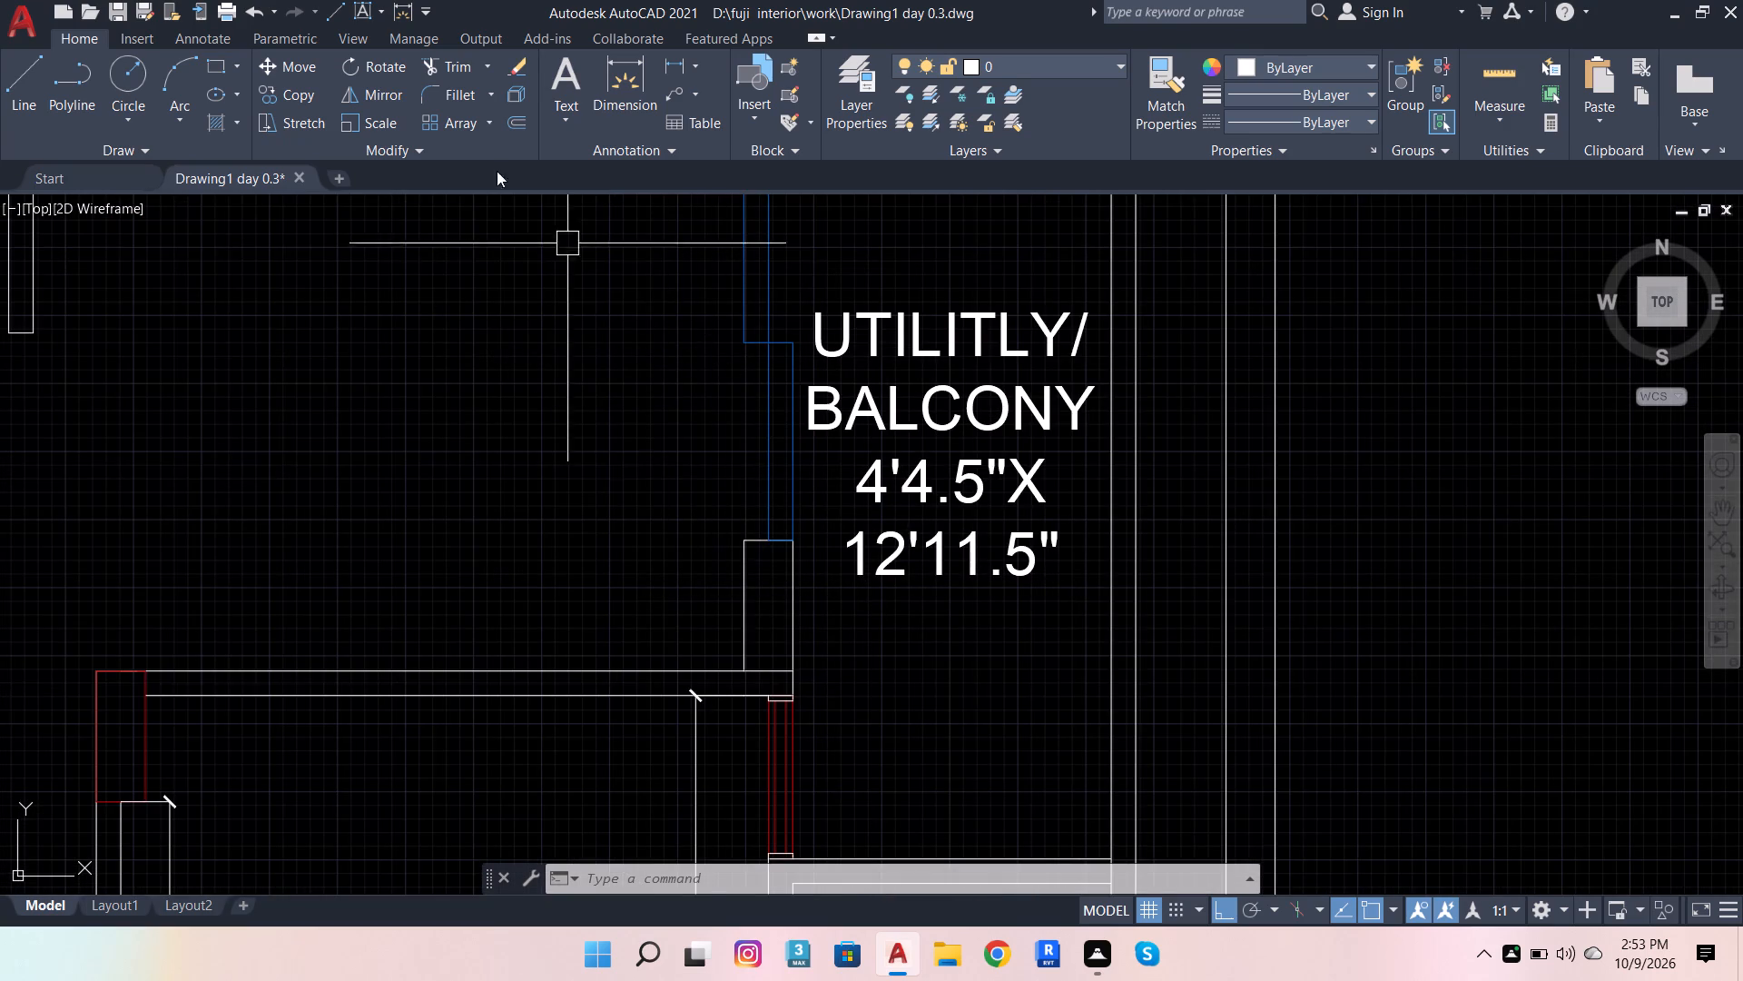
click(623, 75)
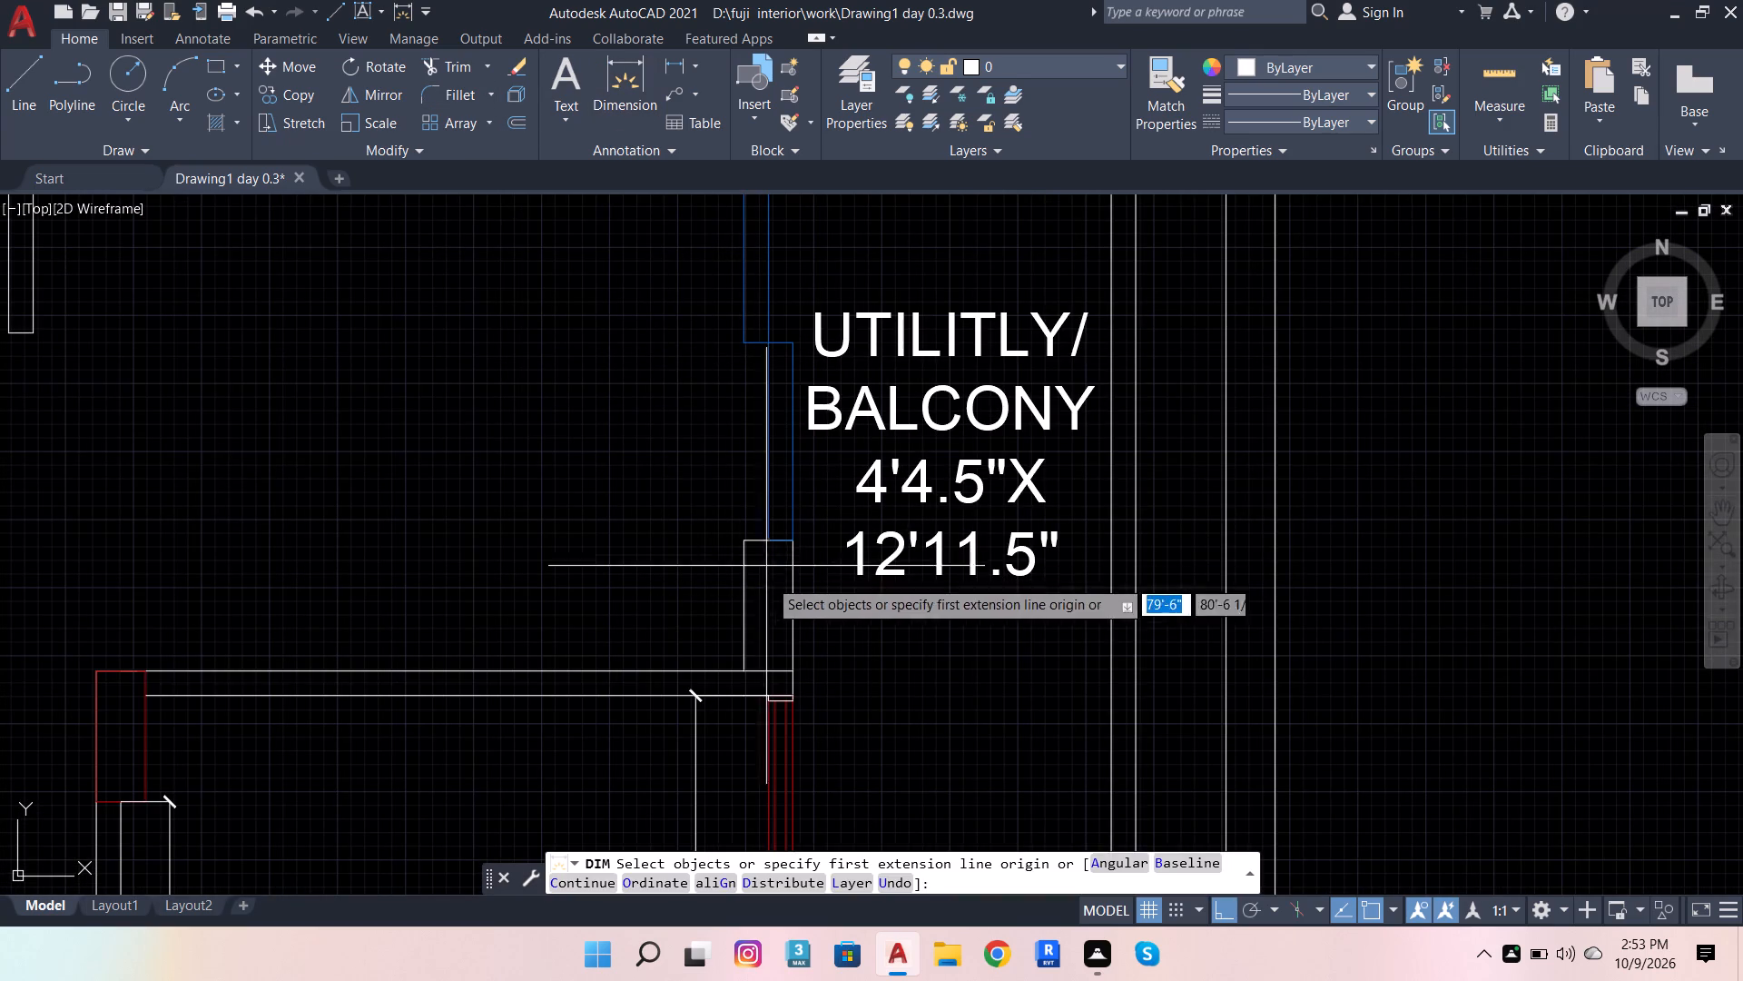
click(792, 629)
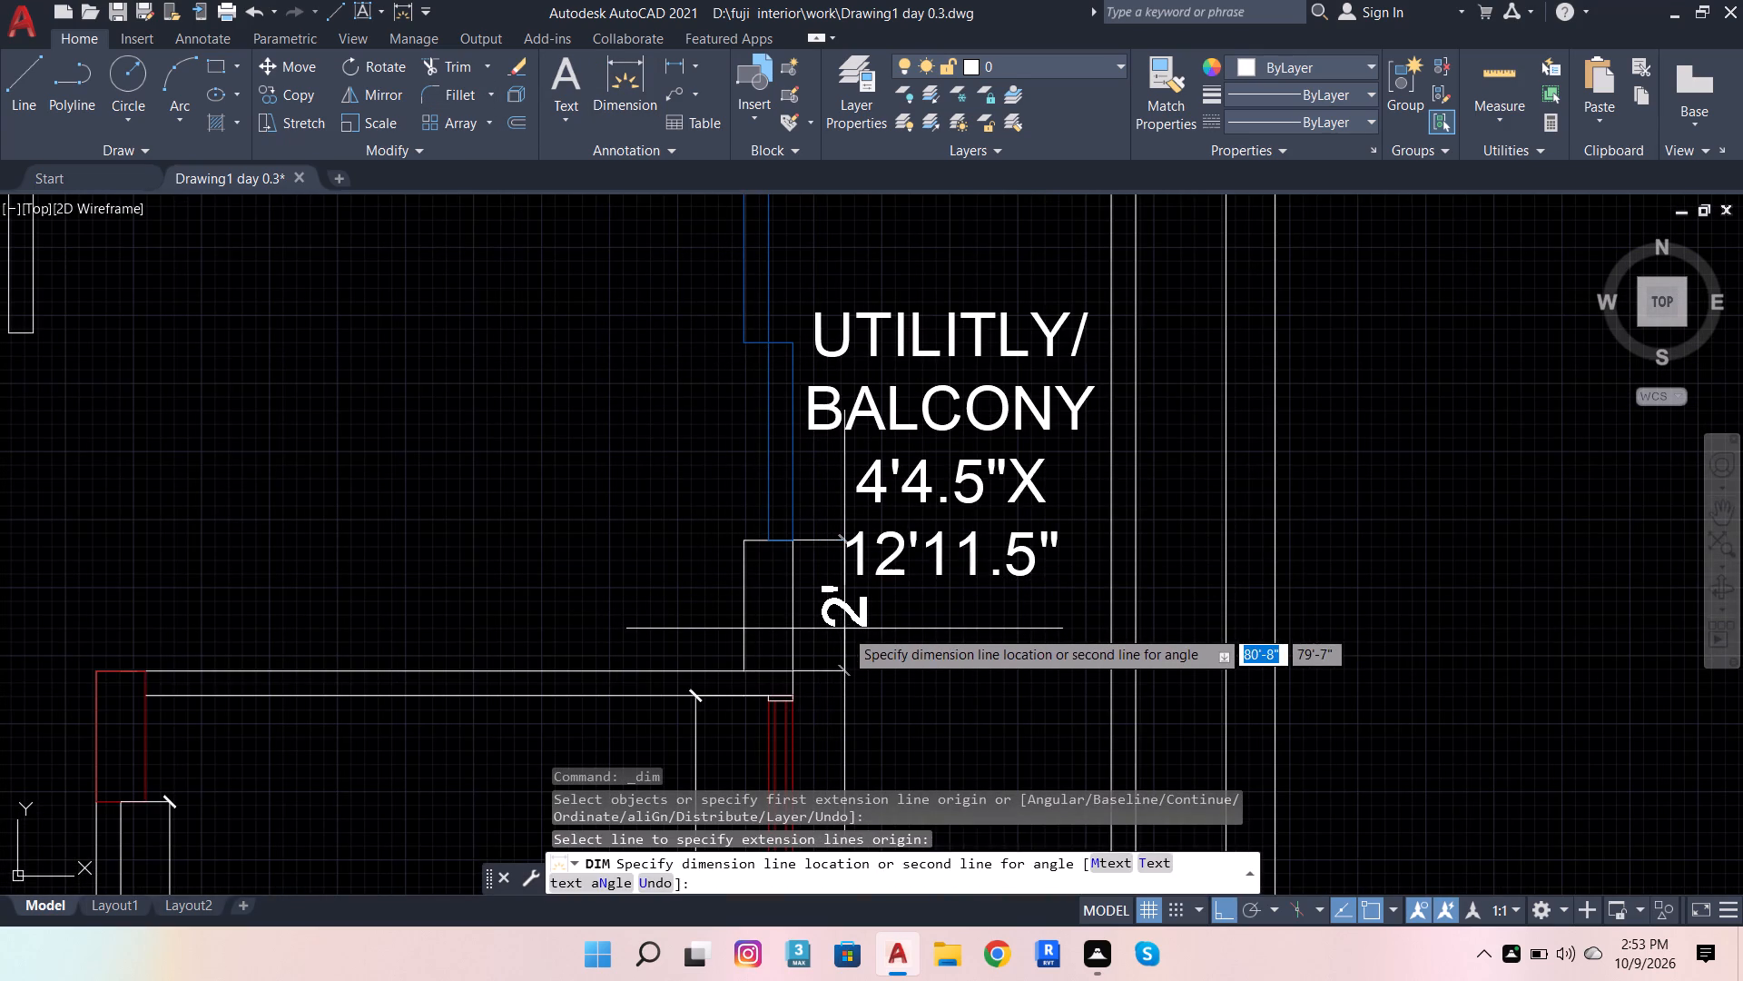
click(844, 629)
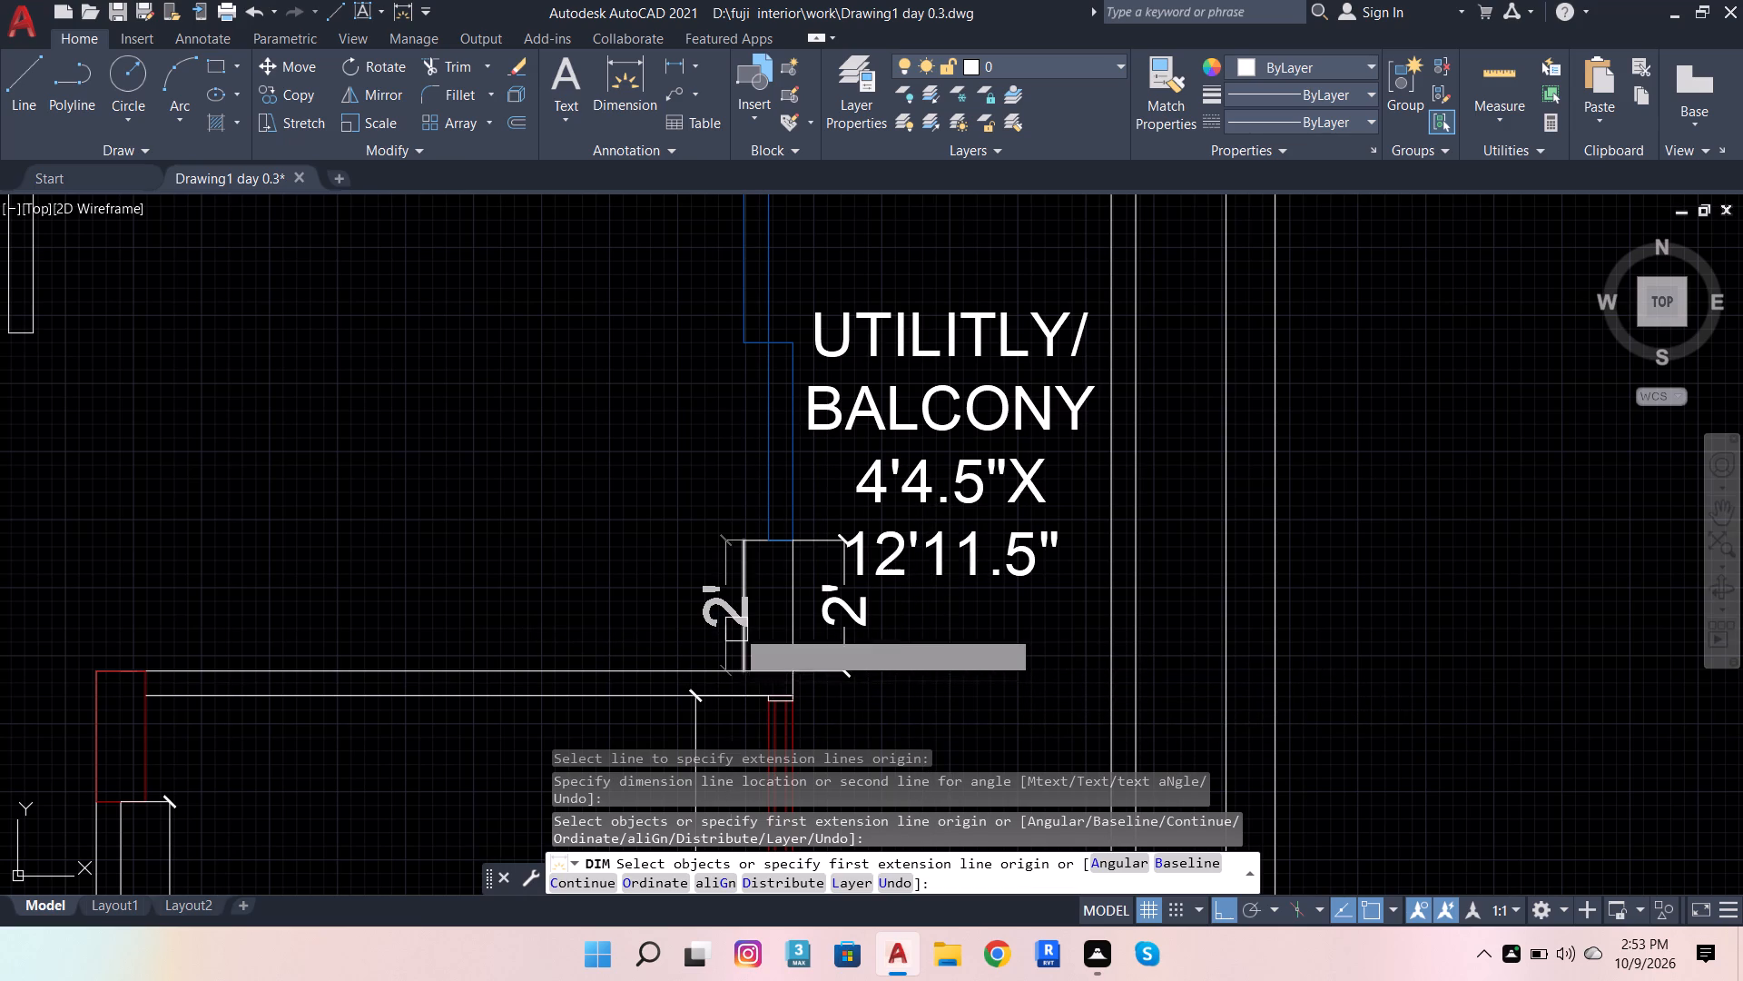
key(ctrl+z)
key(ctrl+z)
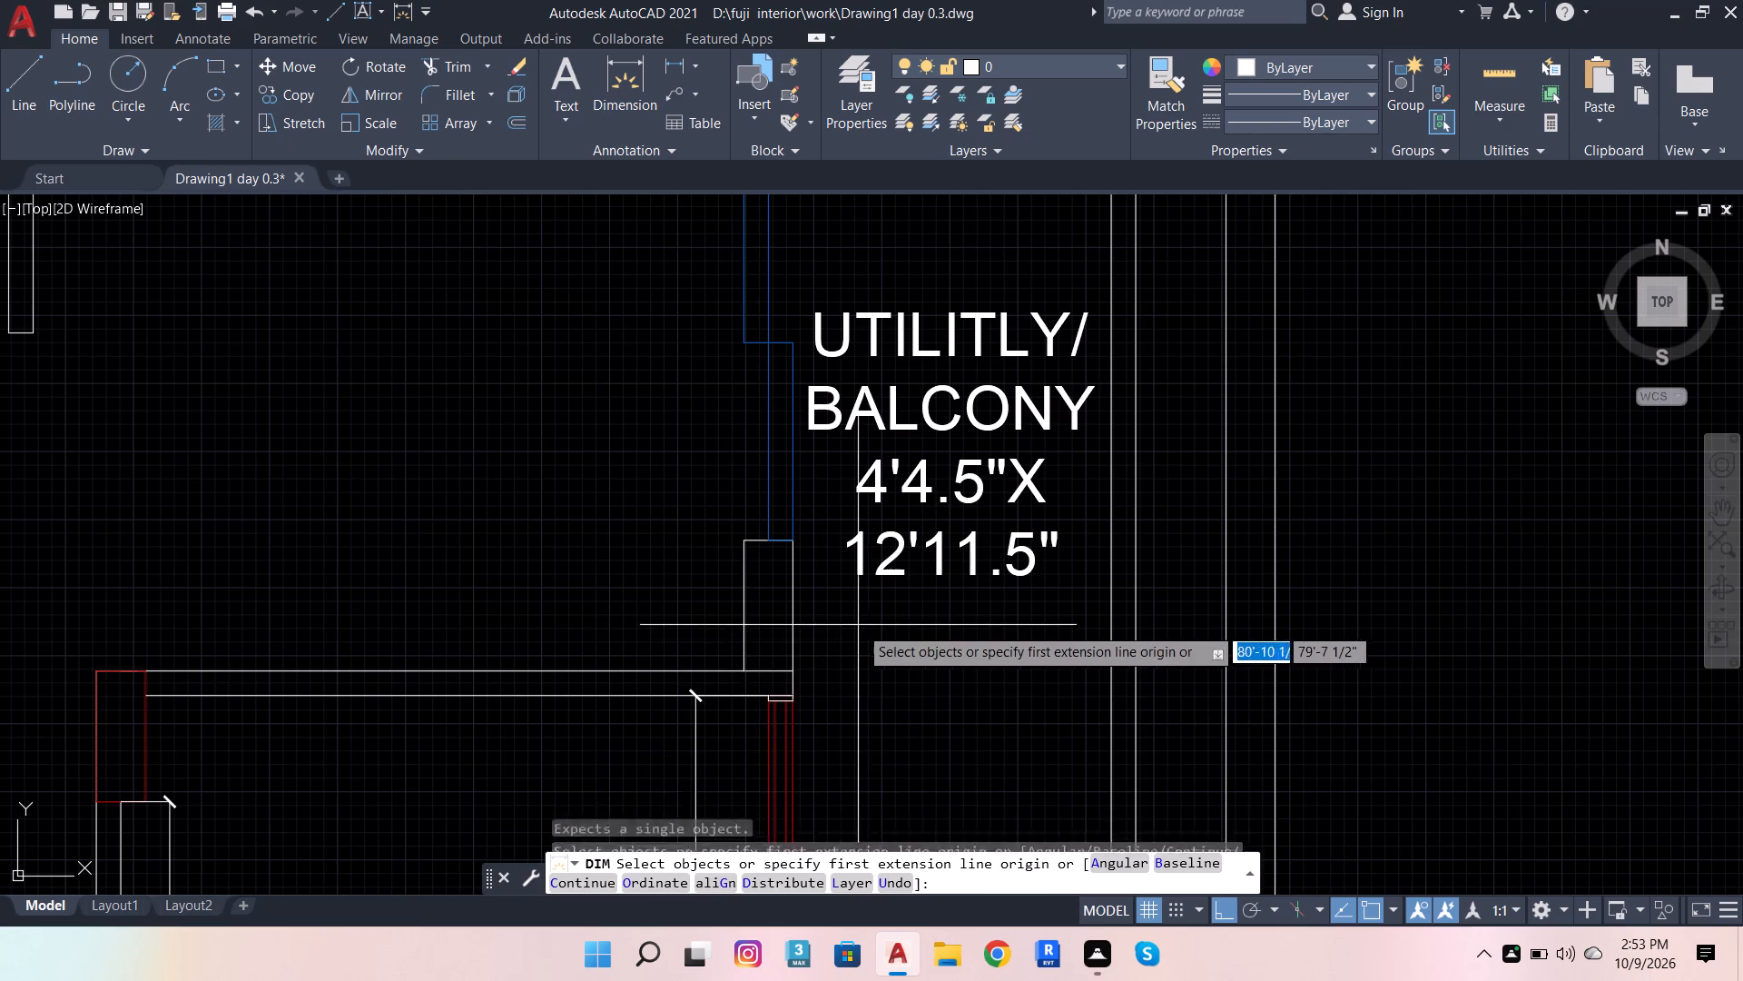
click(743, 634)
click(695, 618)
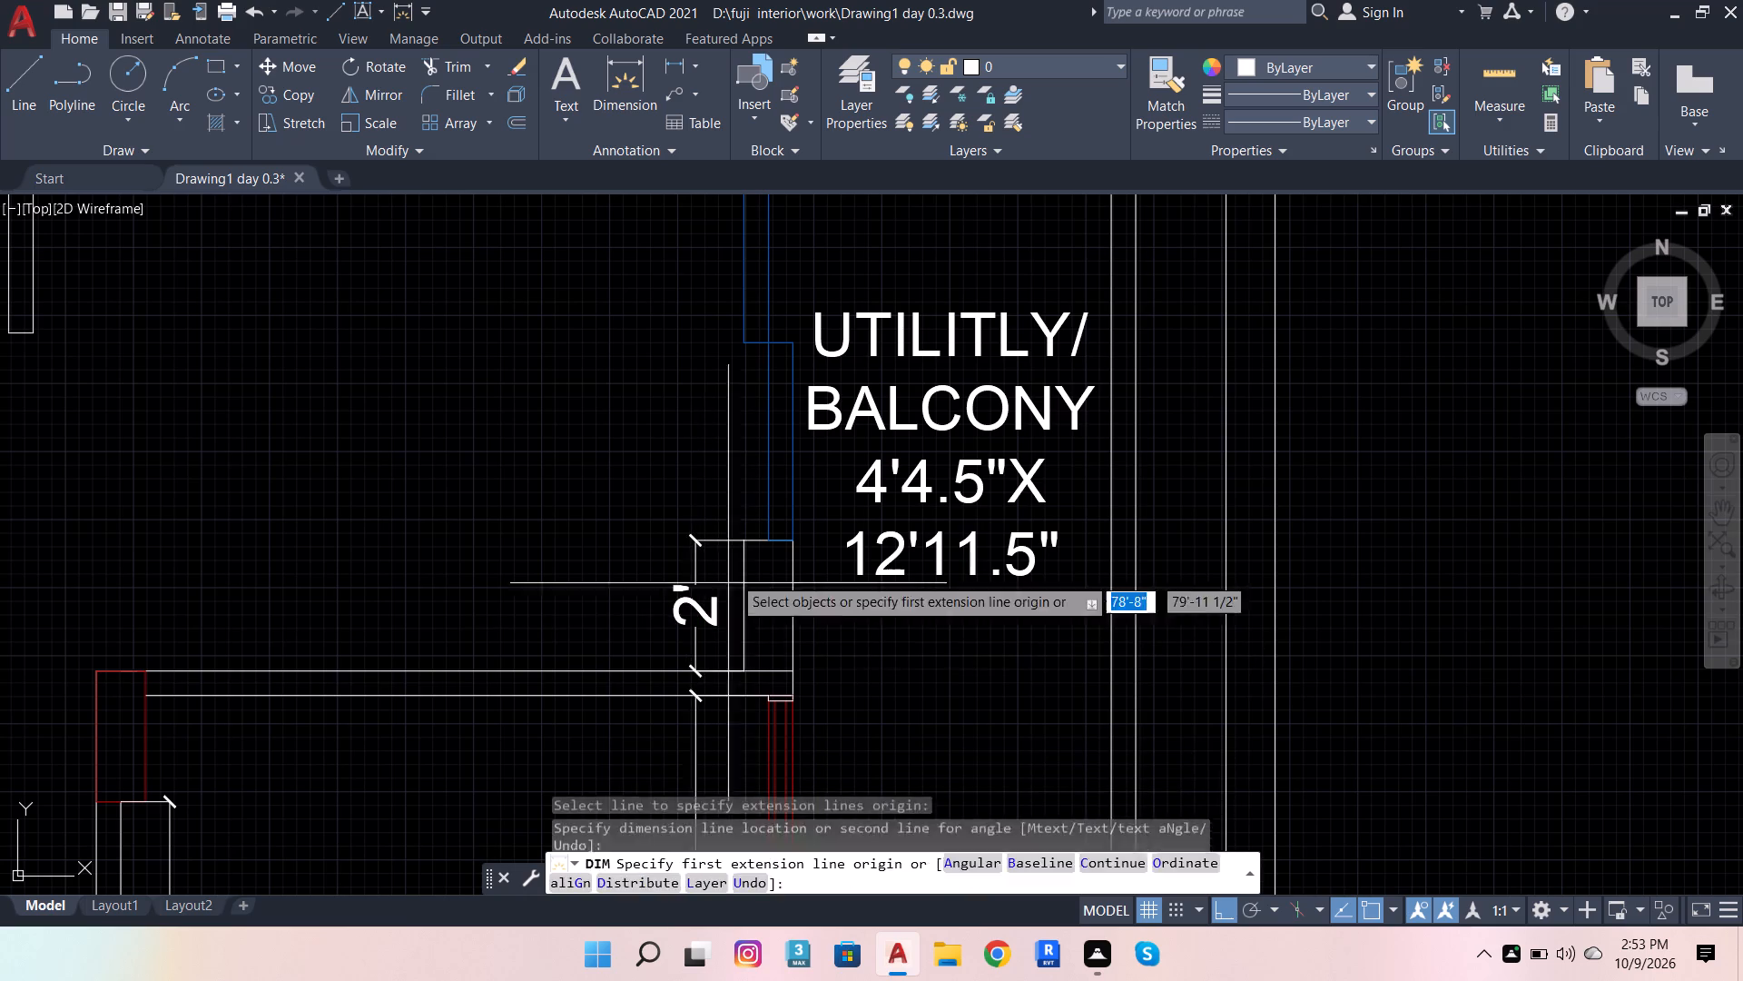
Dimension the height of the red window opening southwest of the utility/balcony label, placing the dimension on its east side.
scroll(779, 601, down, 2)
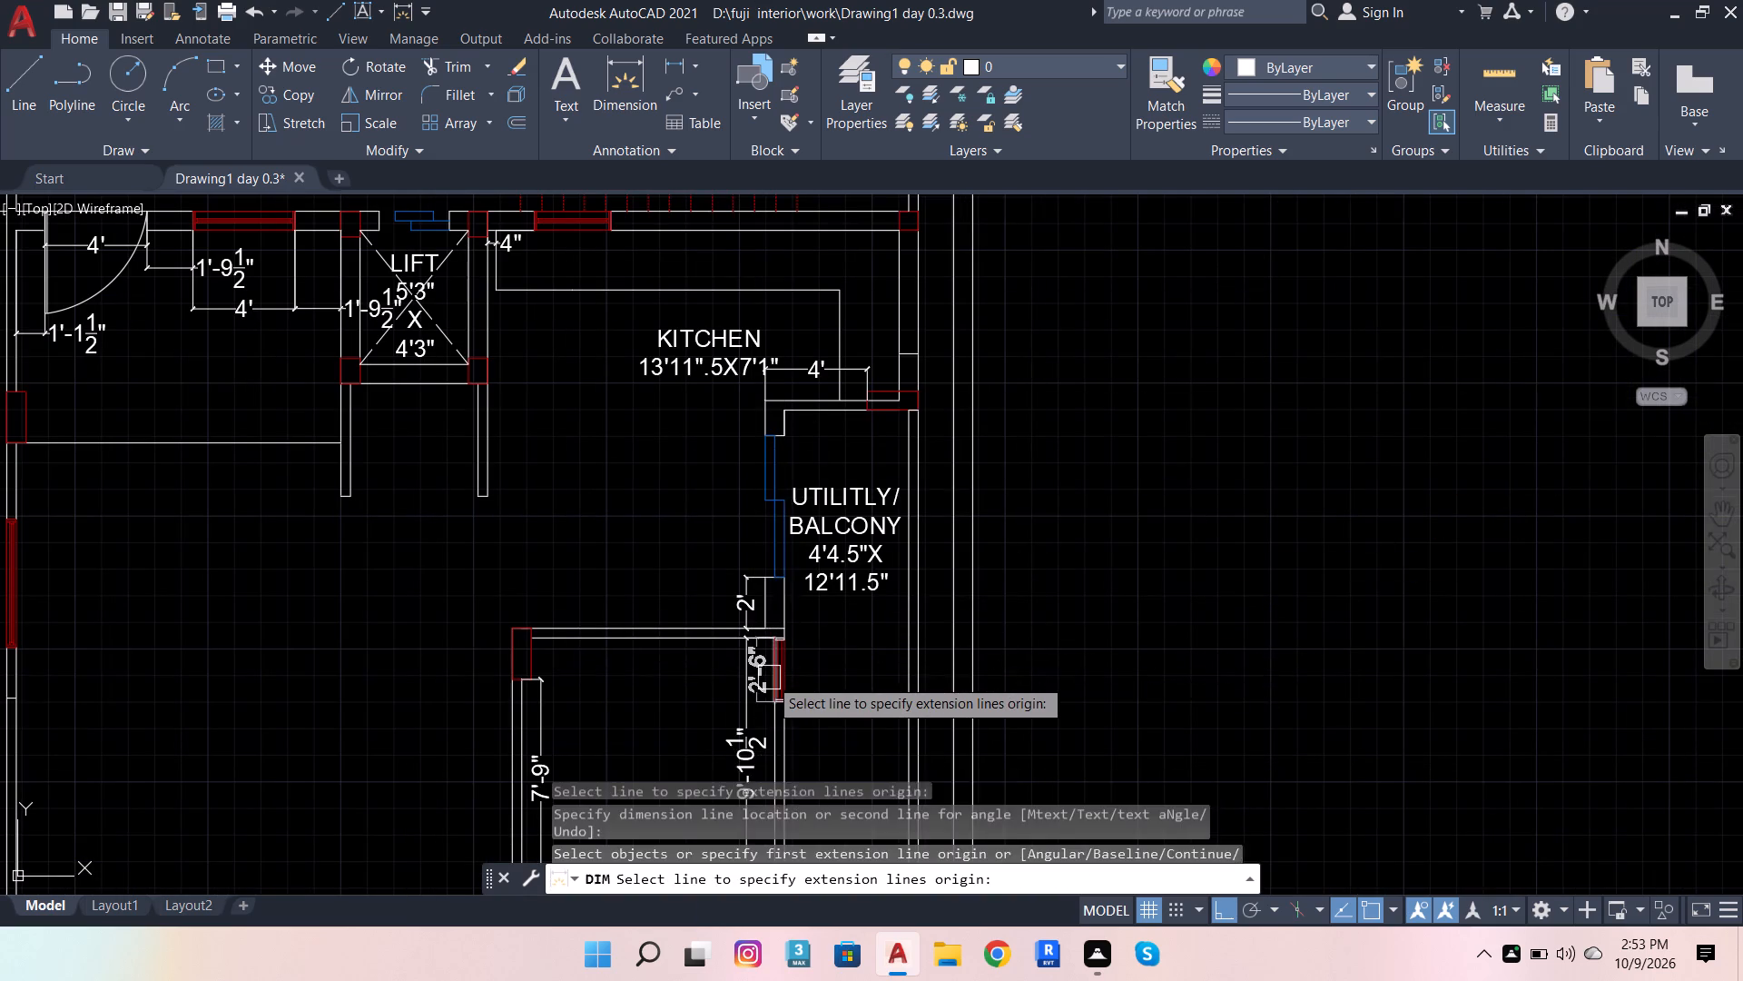
scroll(769, 678, up, 3)
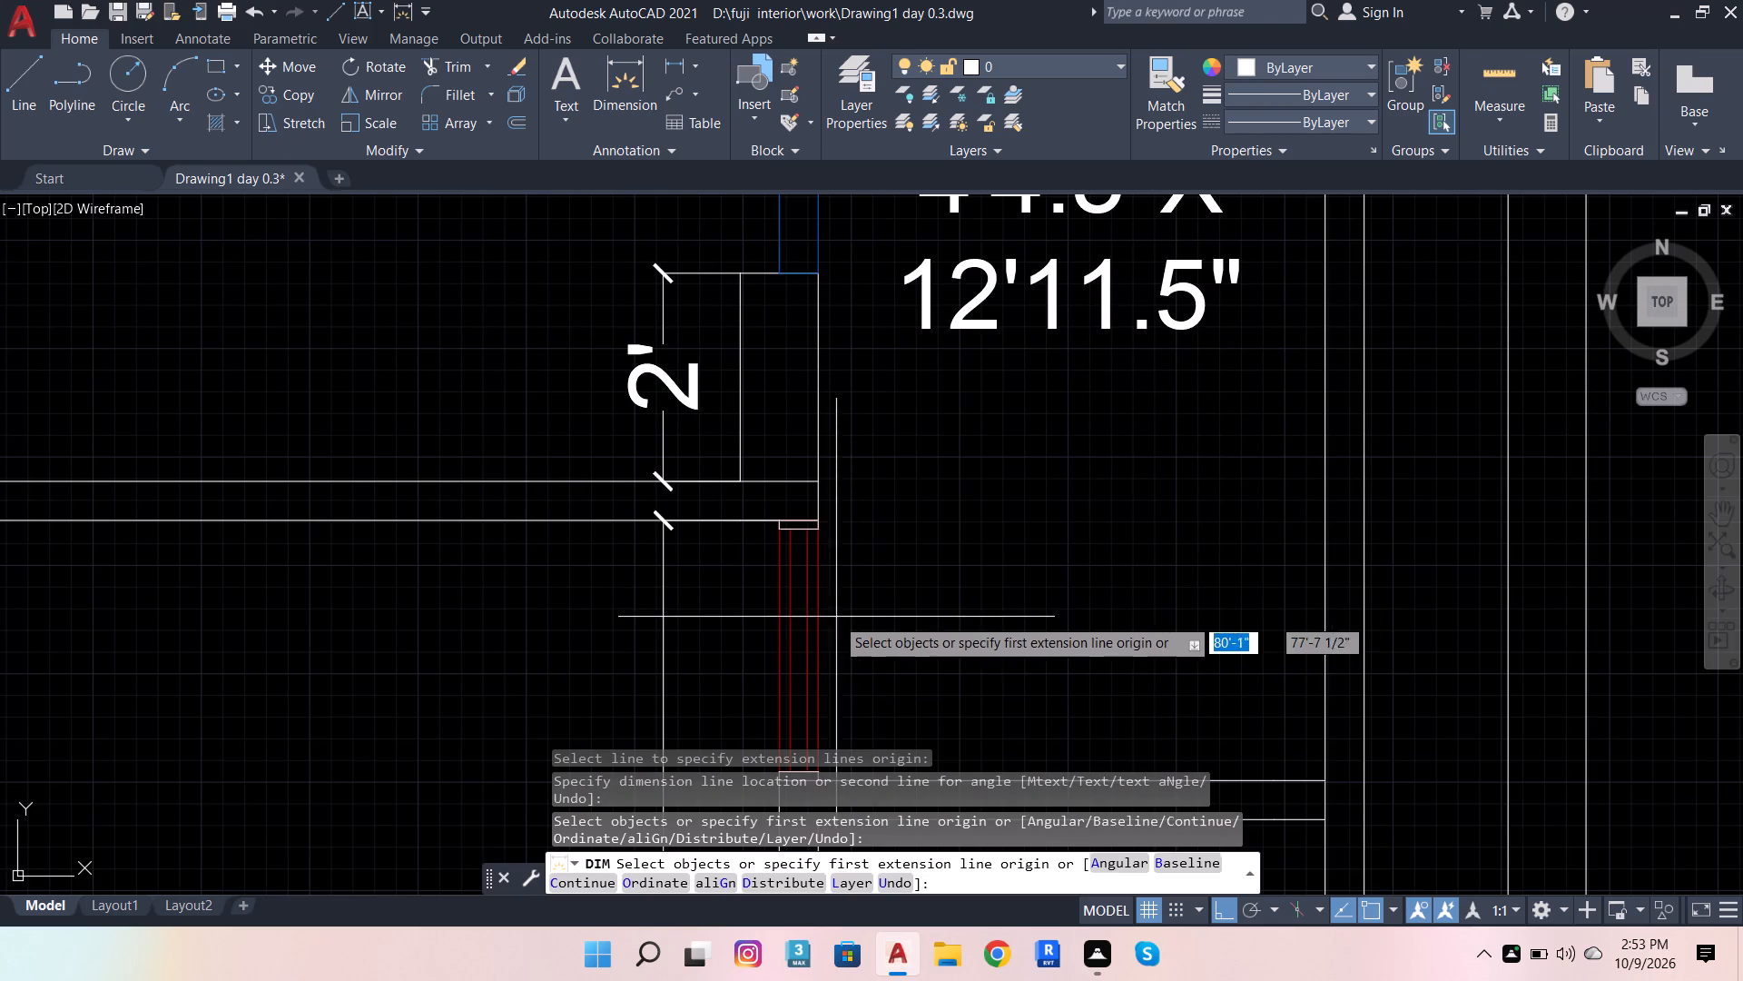
click(824, 620)
click(867, 598)
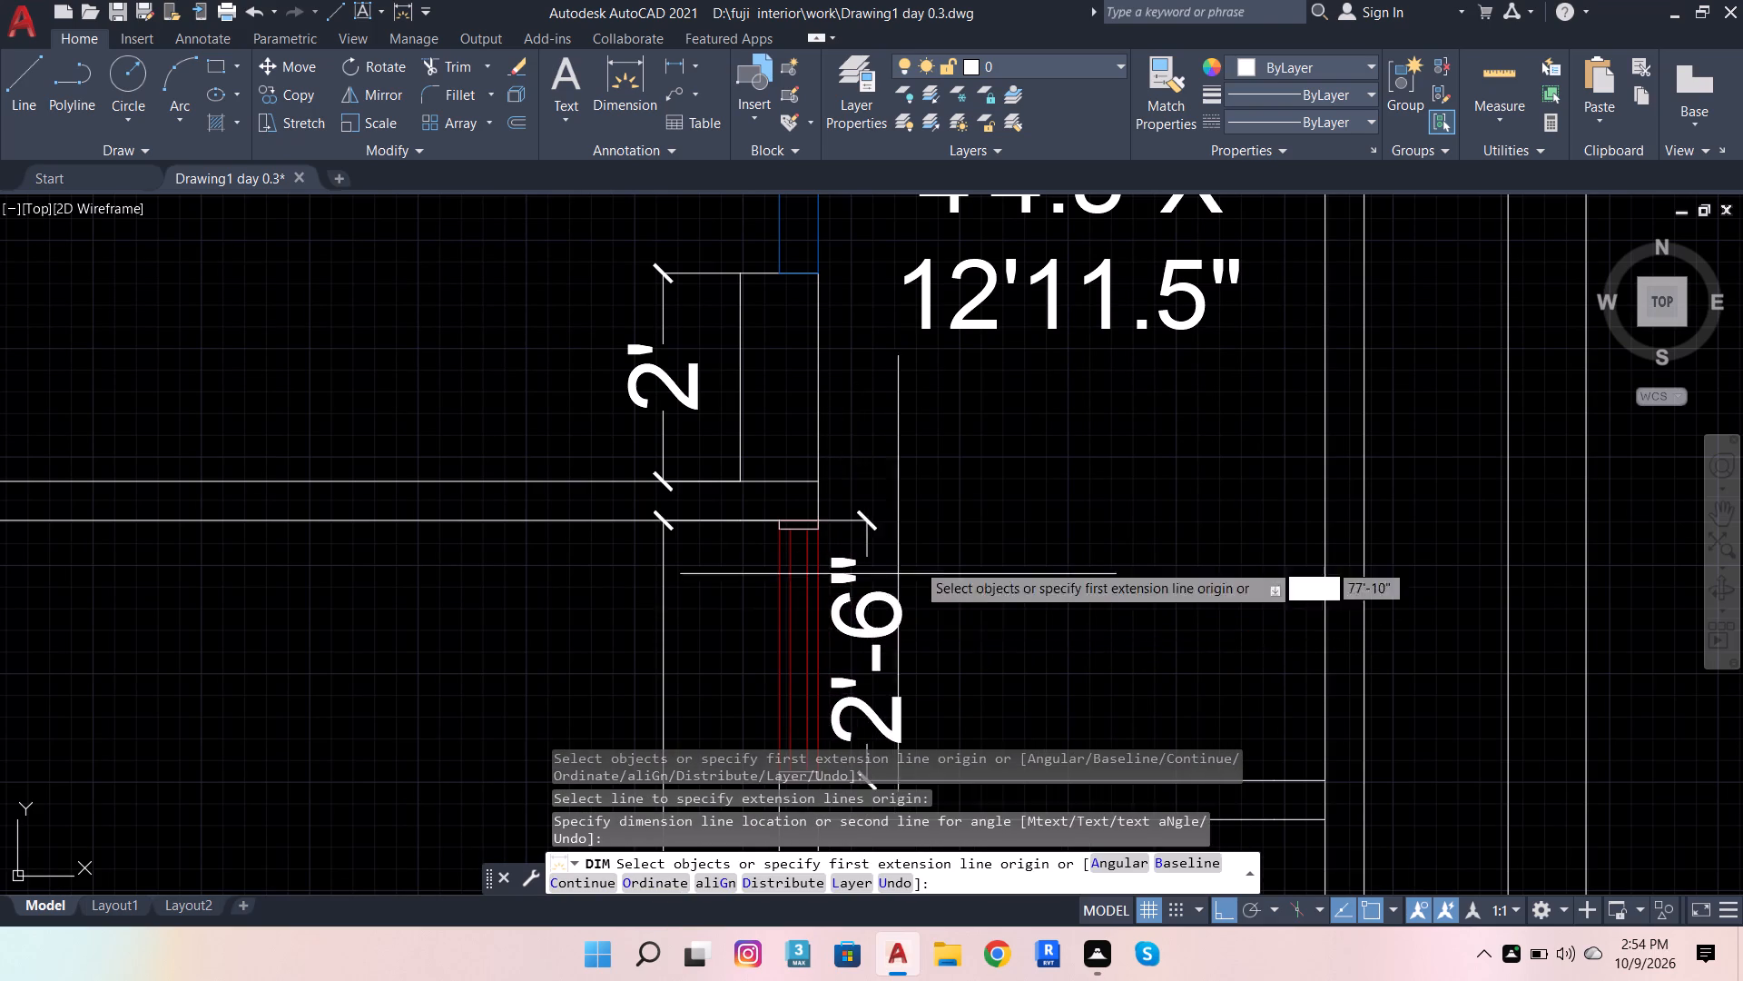
Dimension the utility/balcony's south wall line, placing the dimension just north of the wall.
scroll(983, 513, down, 2)
scroll(1017, 589, up, 2)
click(1039, 652)
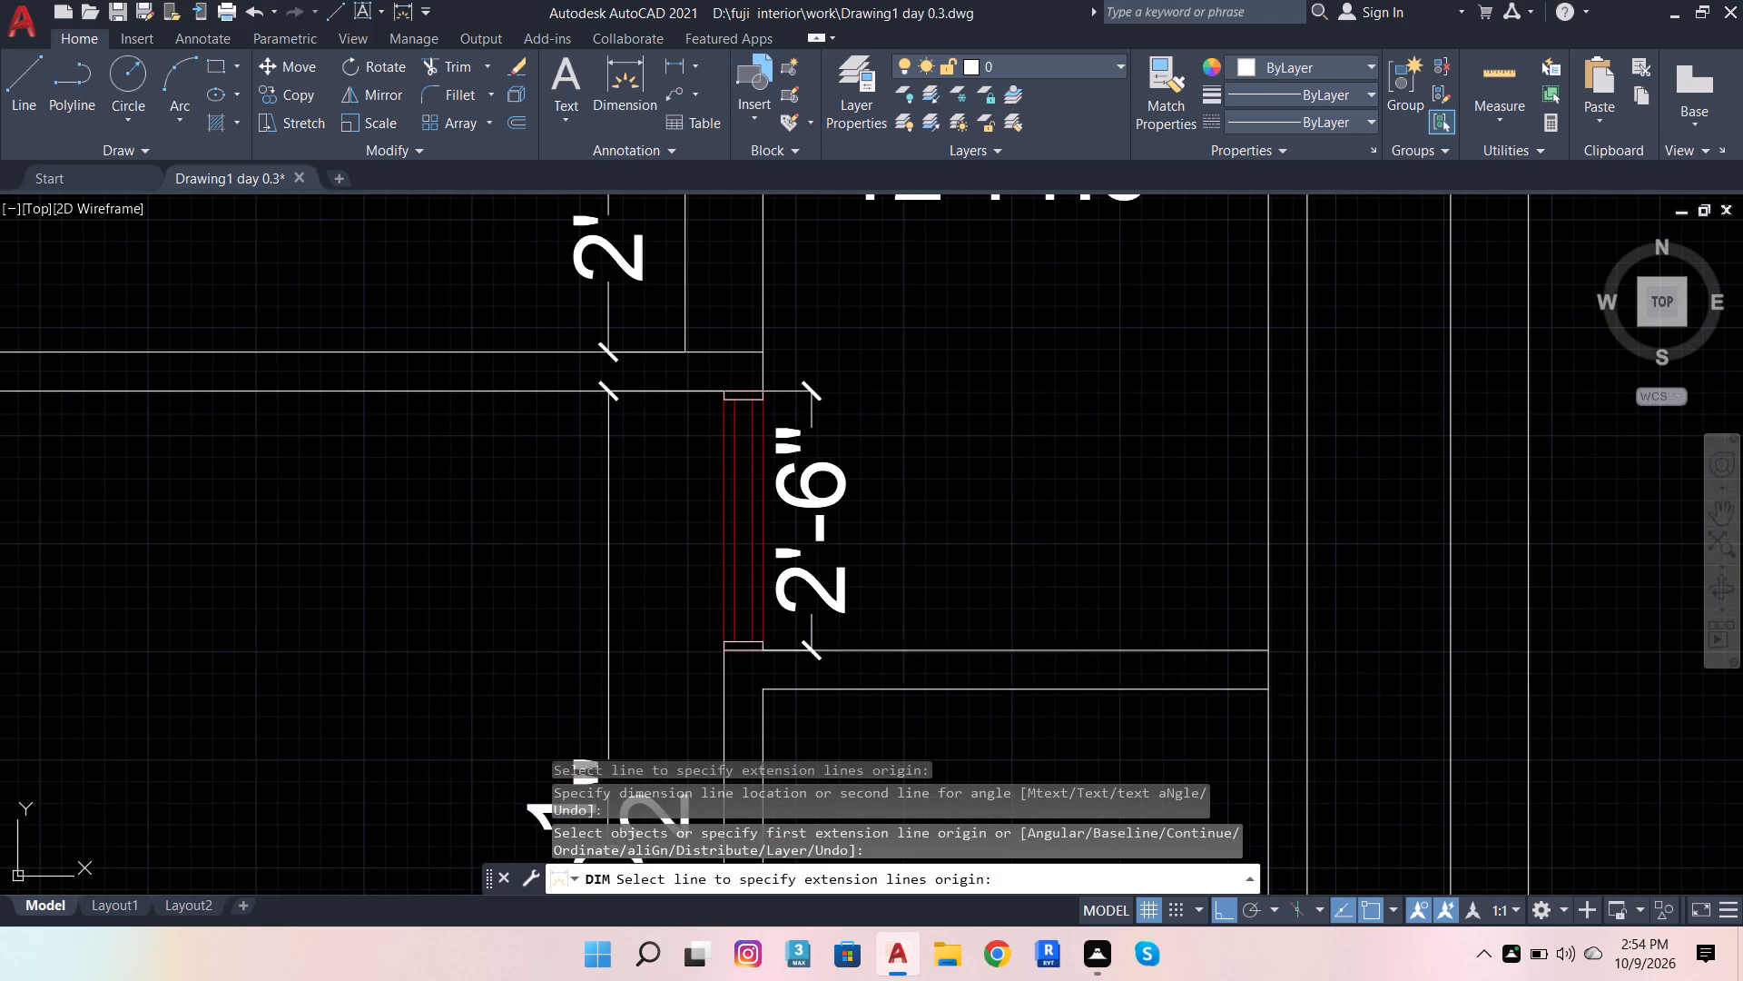
click(1062, 561)
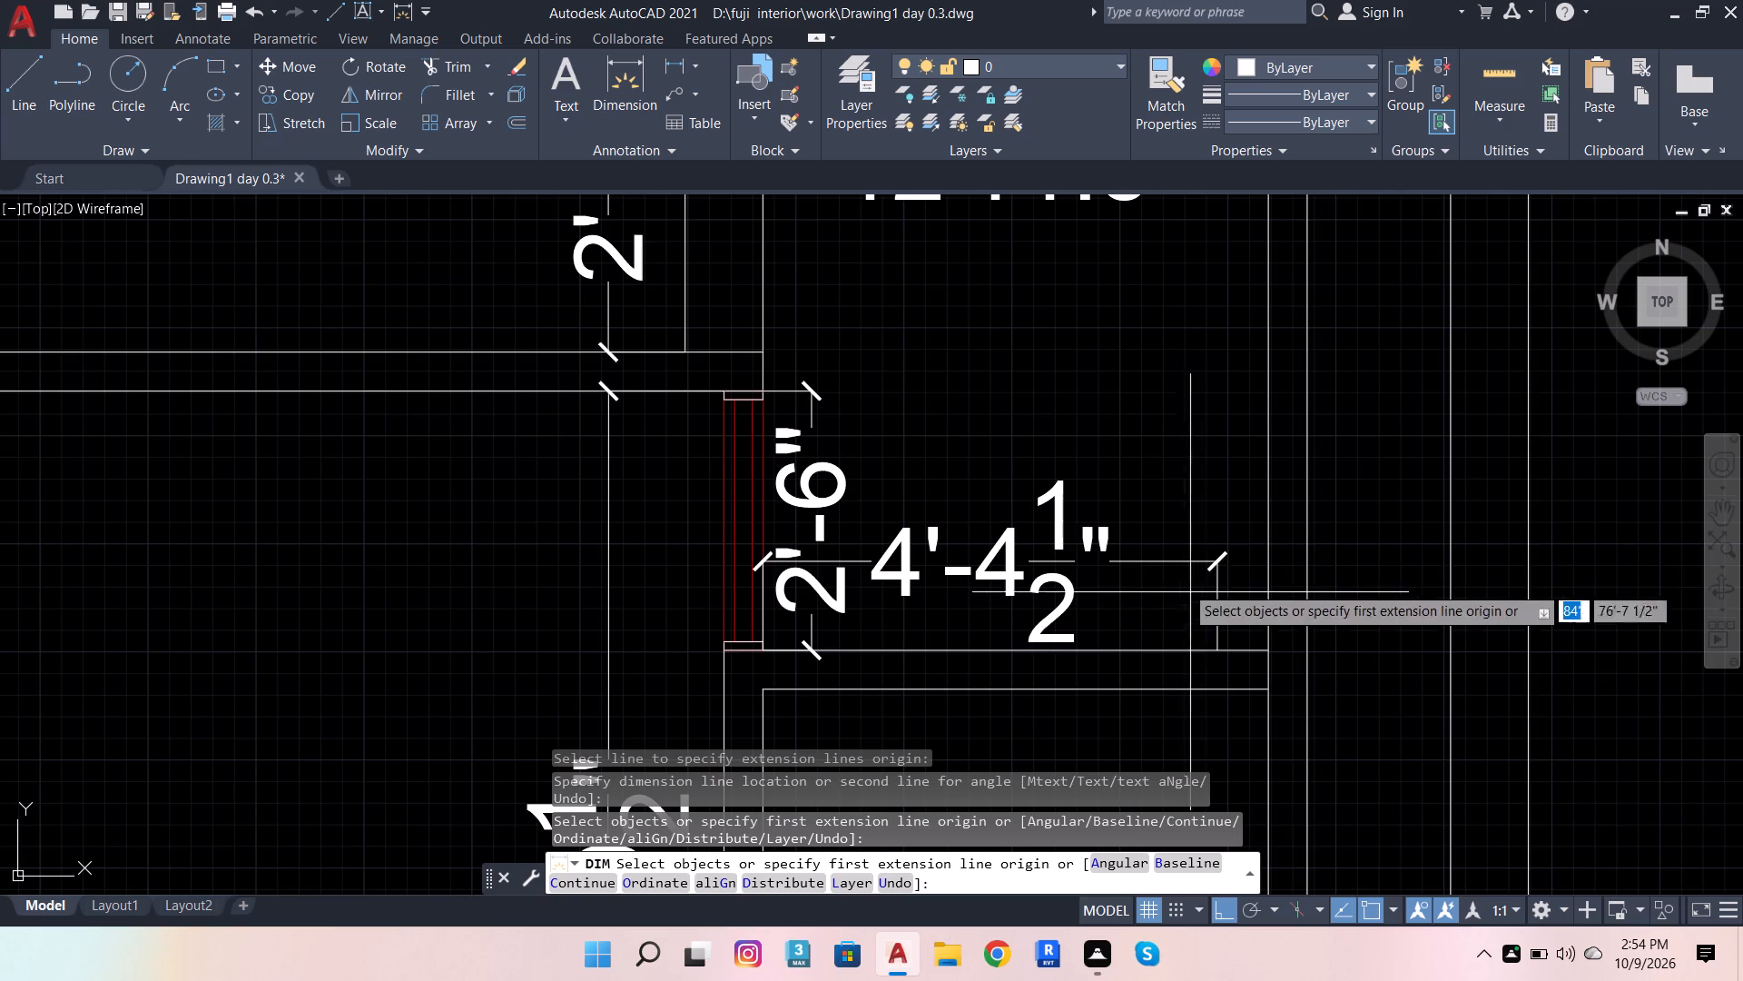
Dimension the utility/balcony's full inside width between the corners of its south wall, placing it north of the previous horizontal dimension.
click(769, 655)
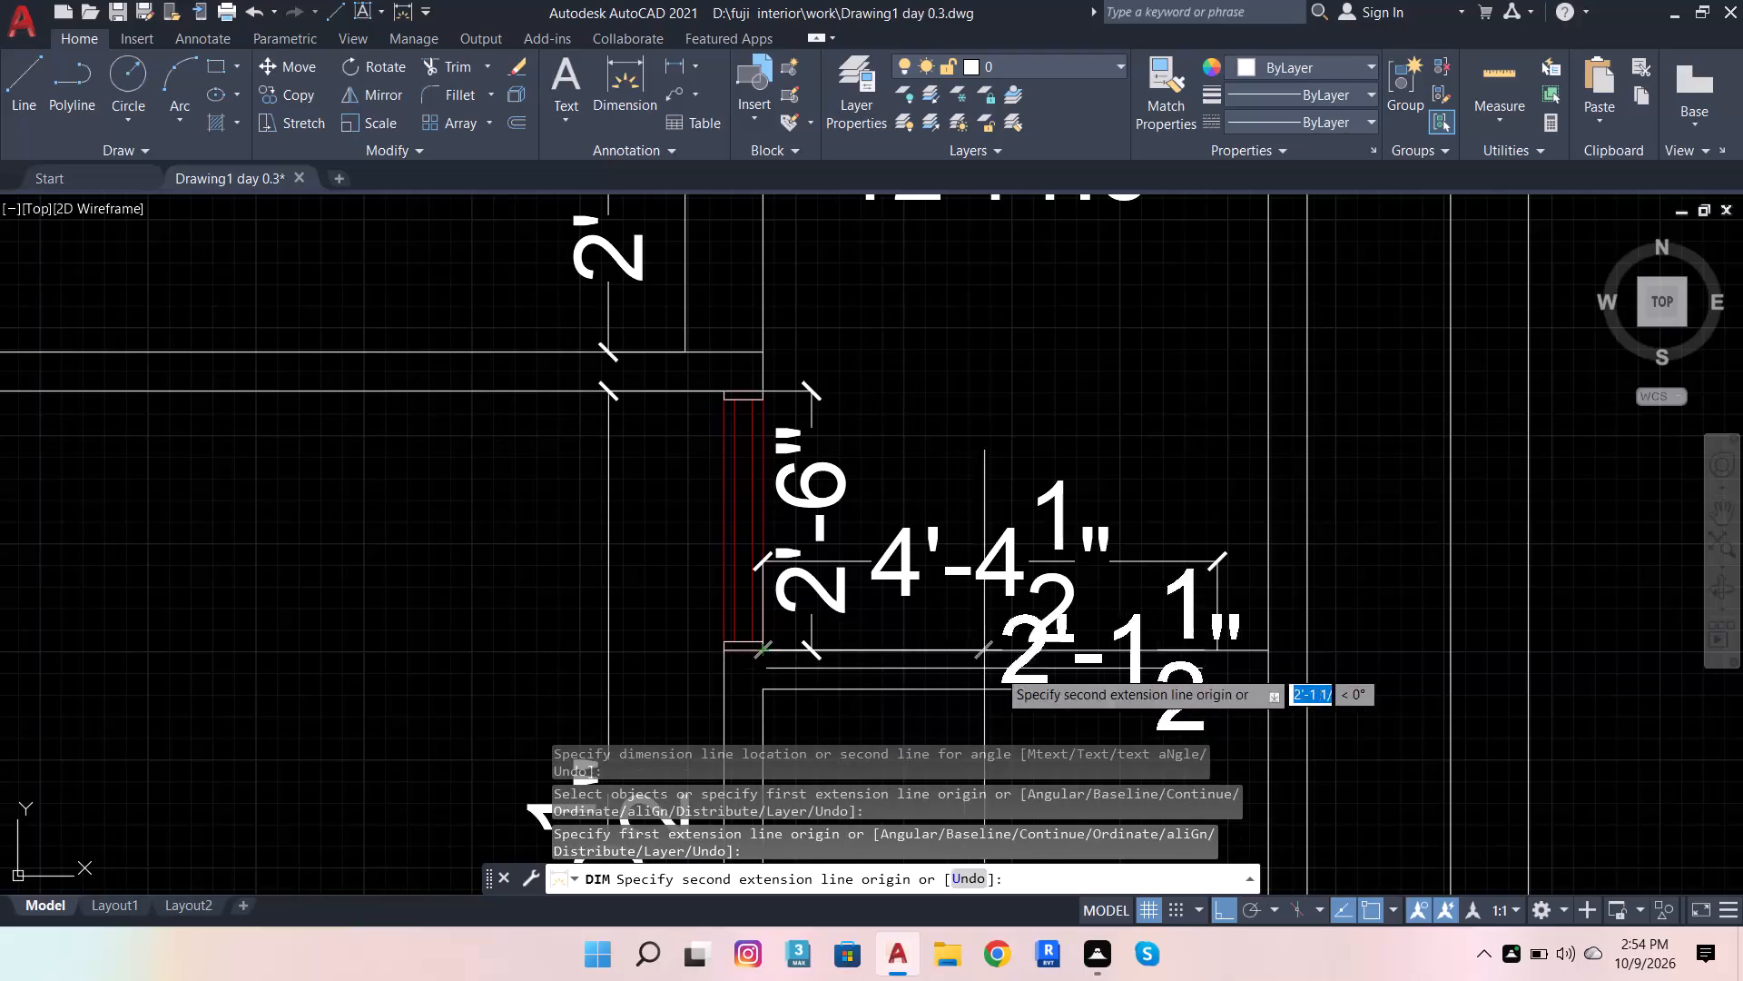
click(1270, 650)
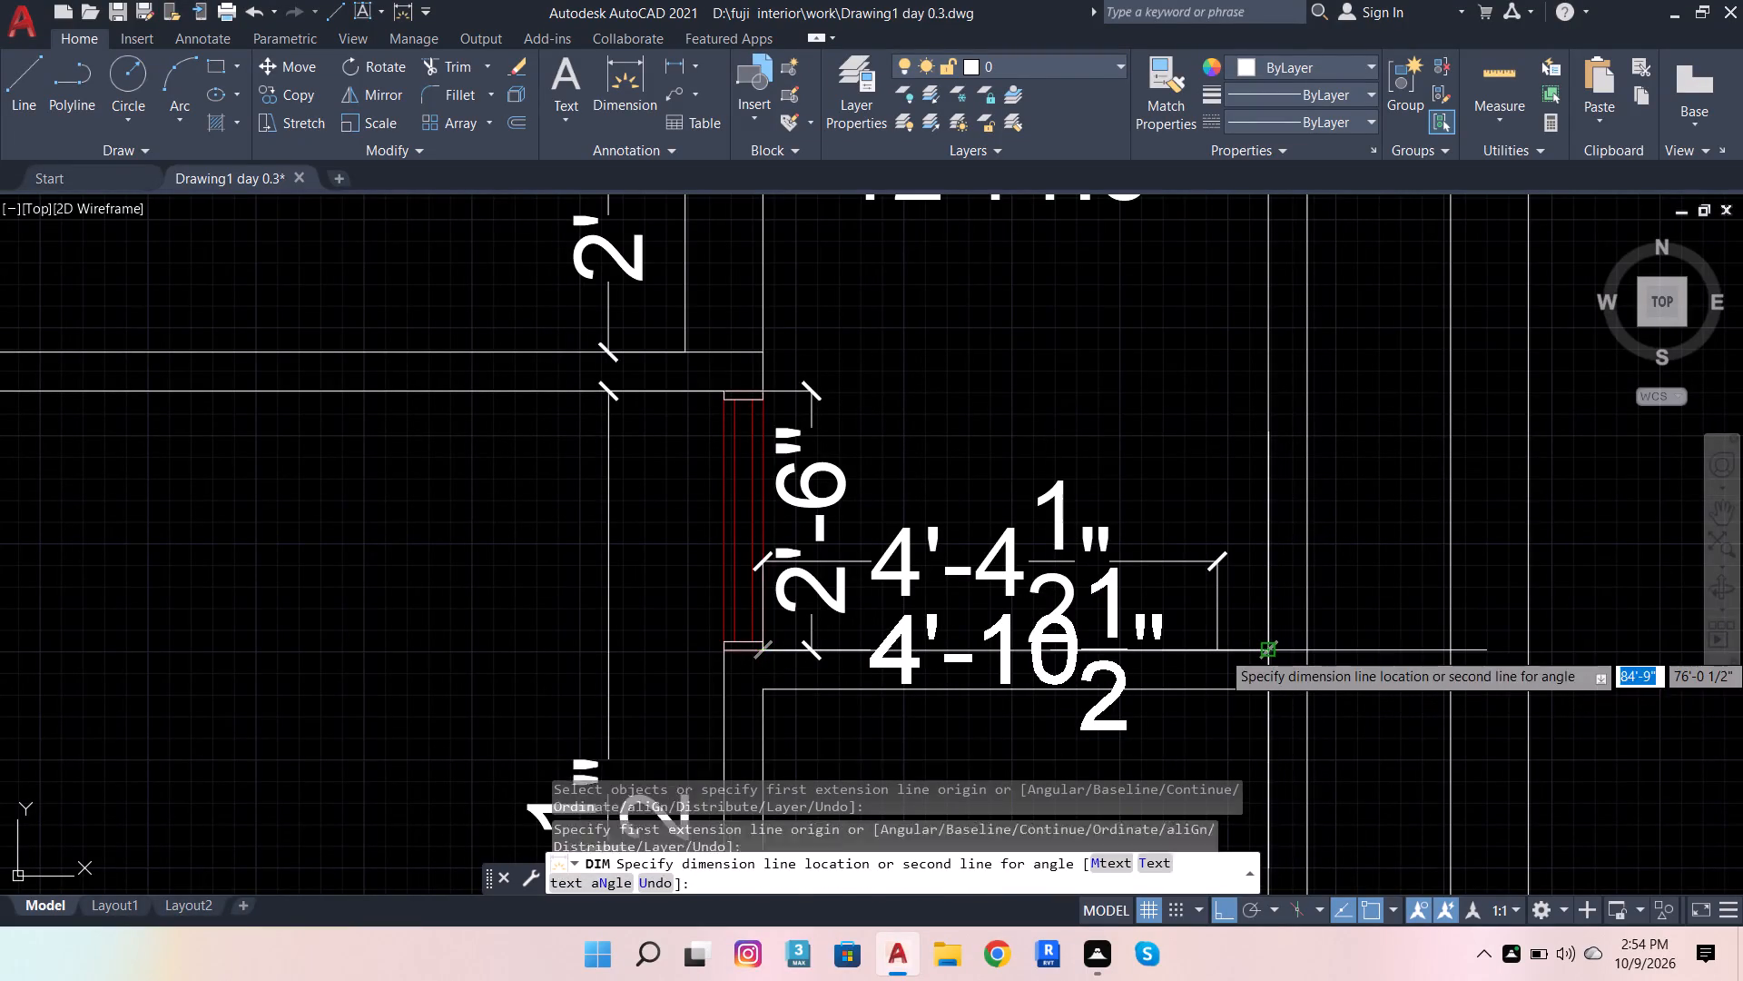
click(1205, 388)
Start a multiline text label in the narrow room south of the utility/balcony and enter TOILET.
scroll(1154, 471, down, 2)
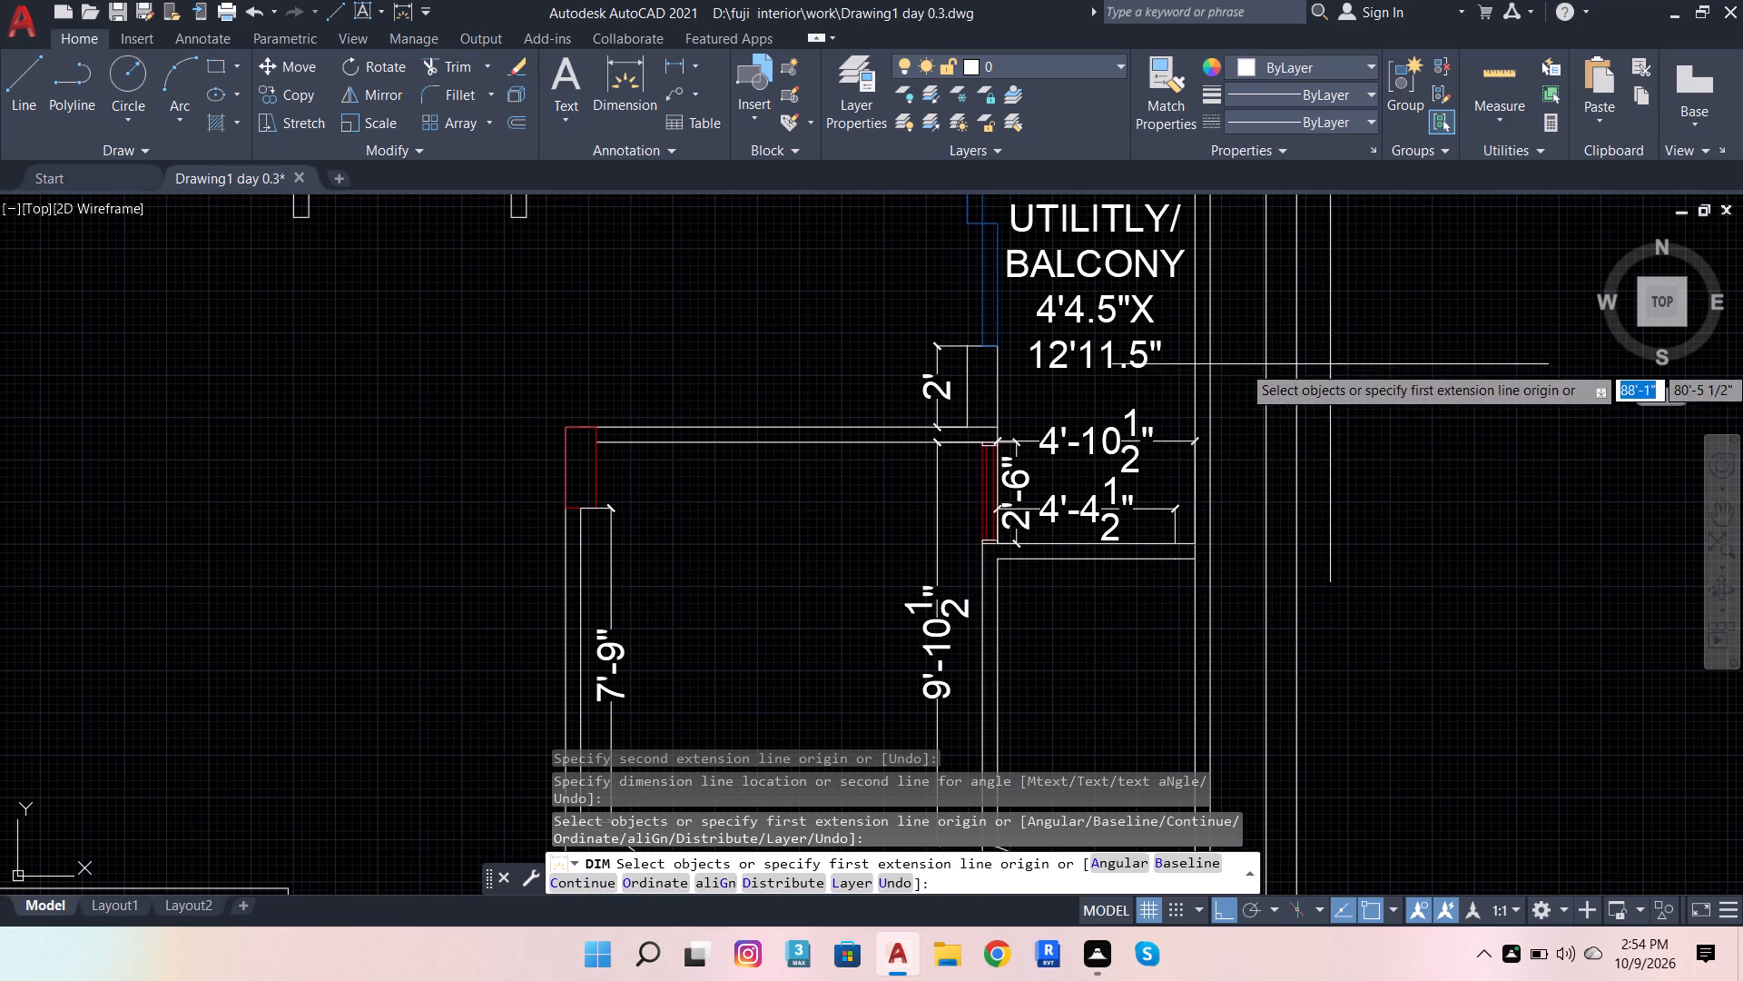
scroll(972, 496, down, 3)
scroll(962, 610, up, 1)
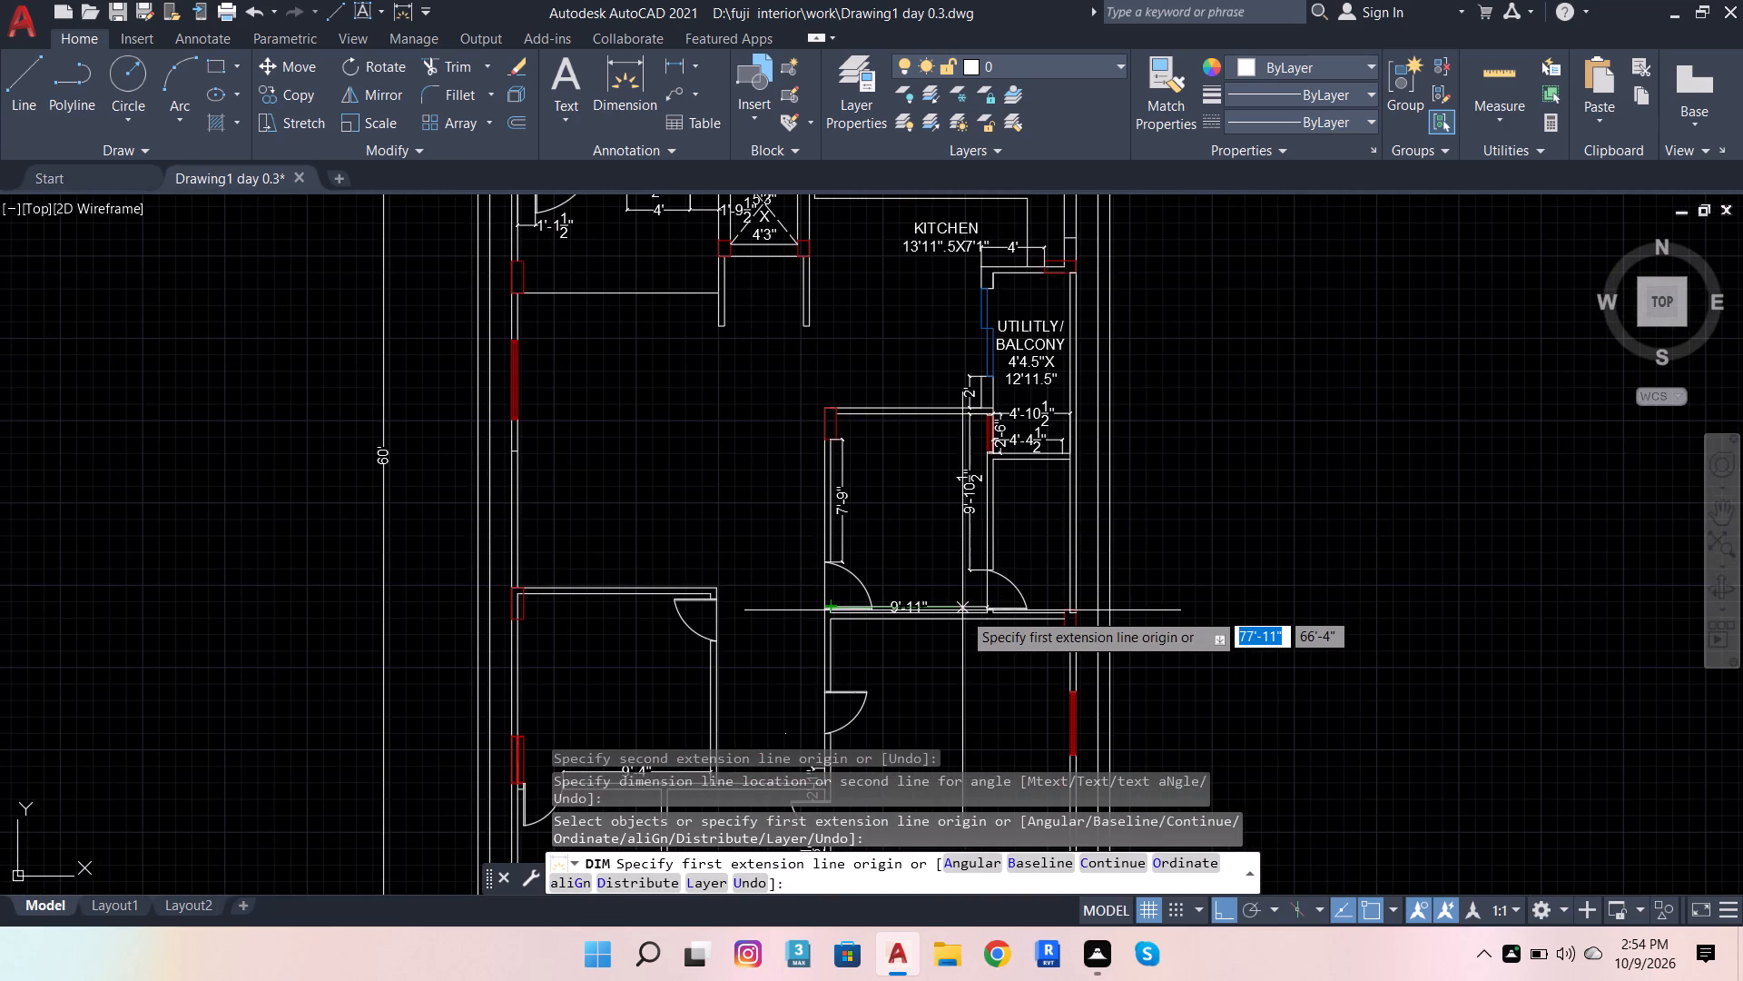
scroll(1063, 503, up, 1)
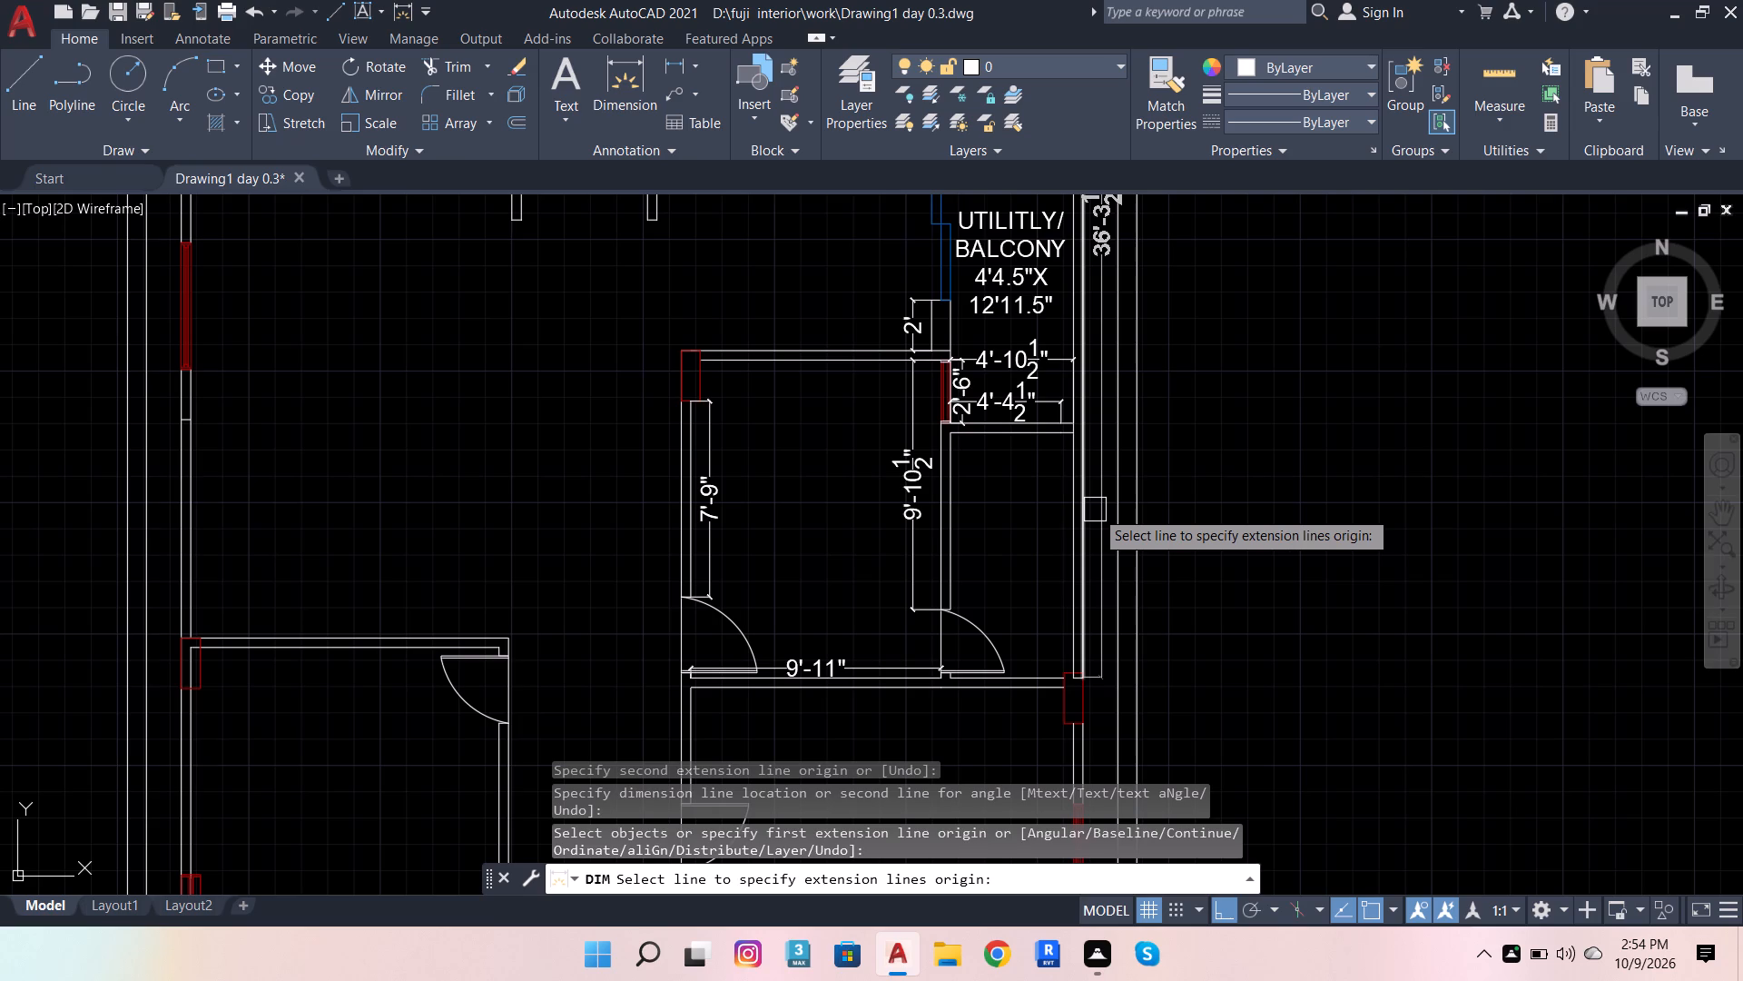
scroll(901, 523, down, 2)
scroll(974, 547, up, 1)
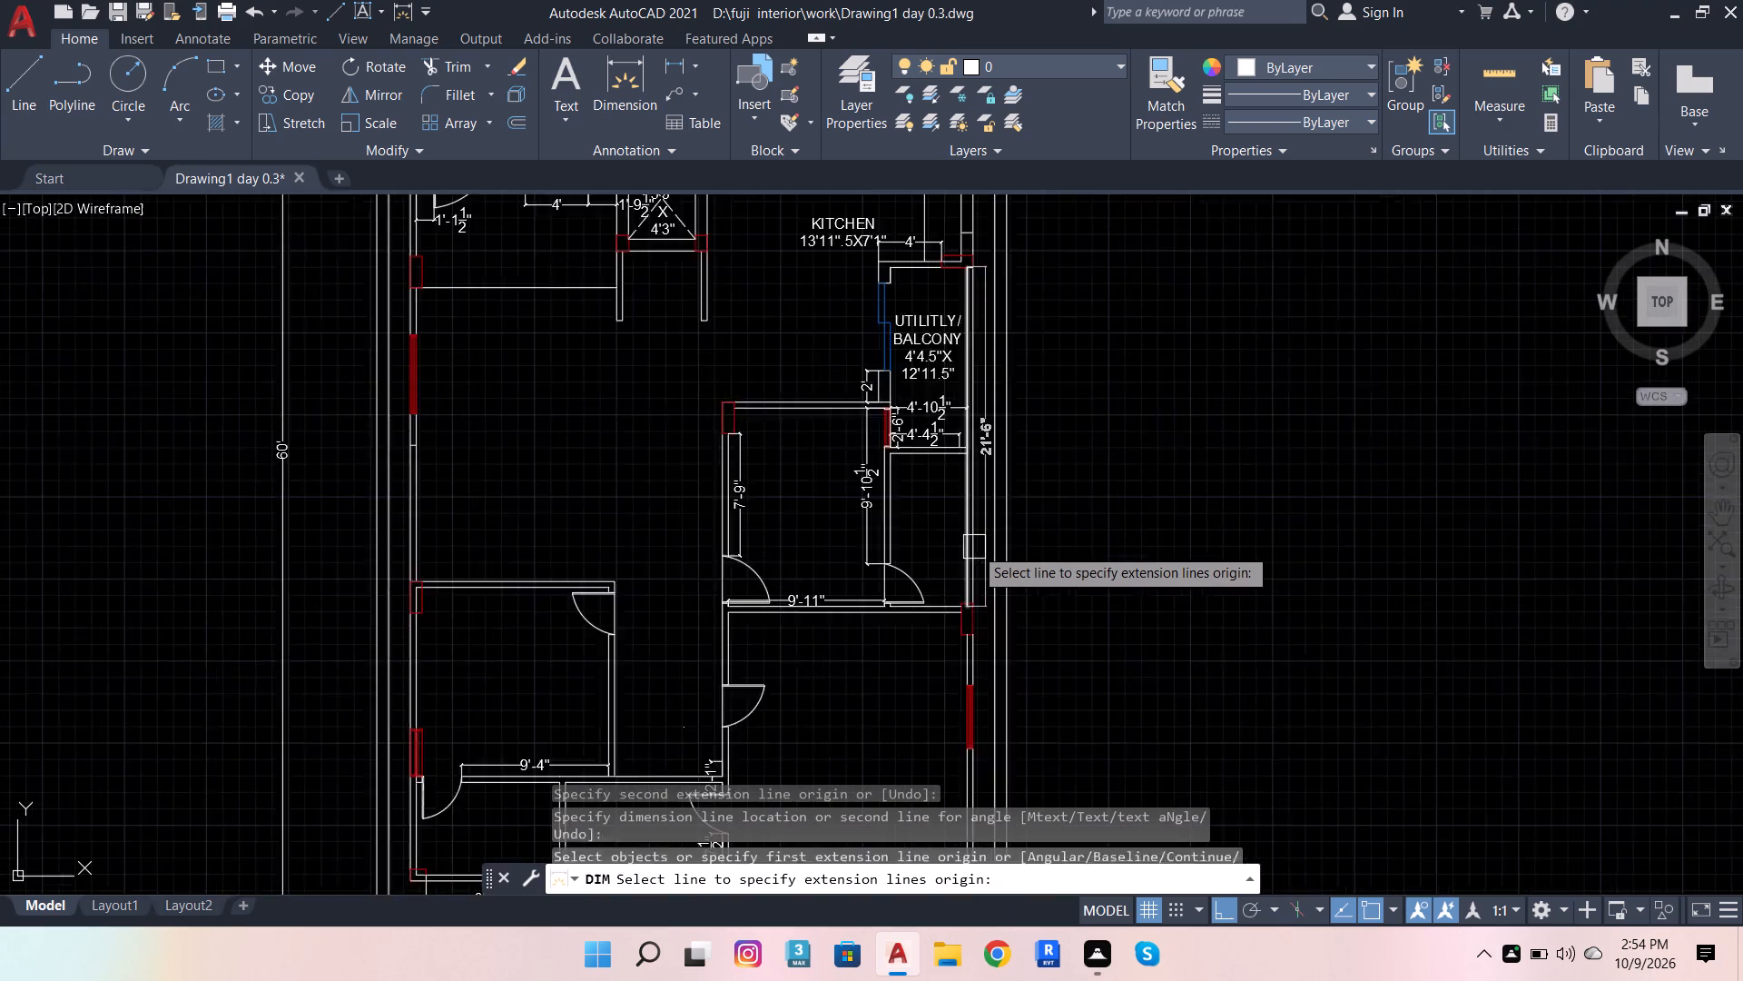
scroll(974, 547, up, 1)
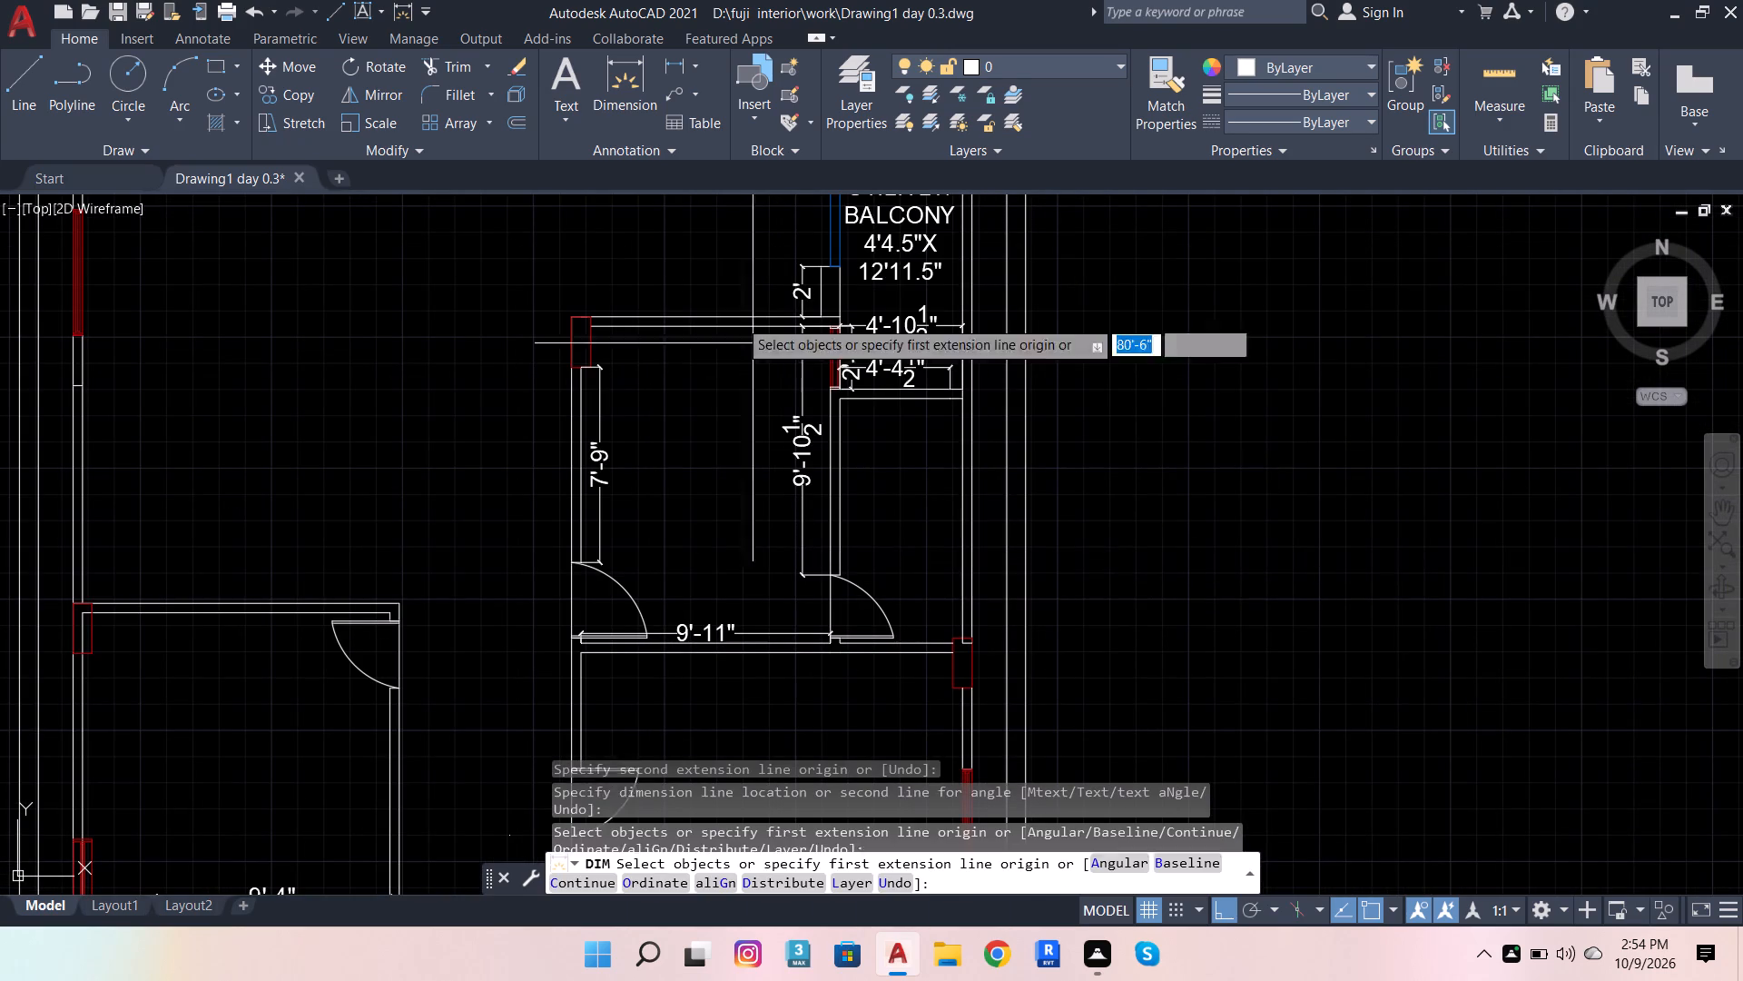
click(554, 64)
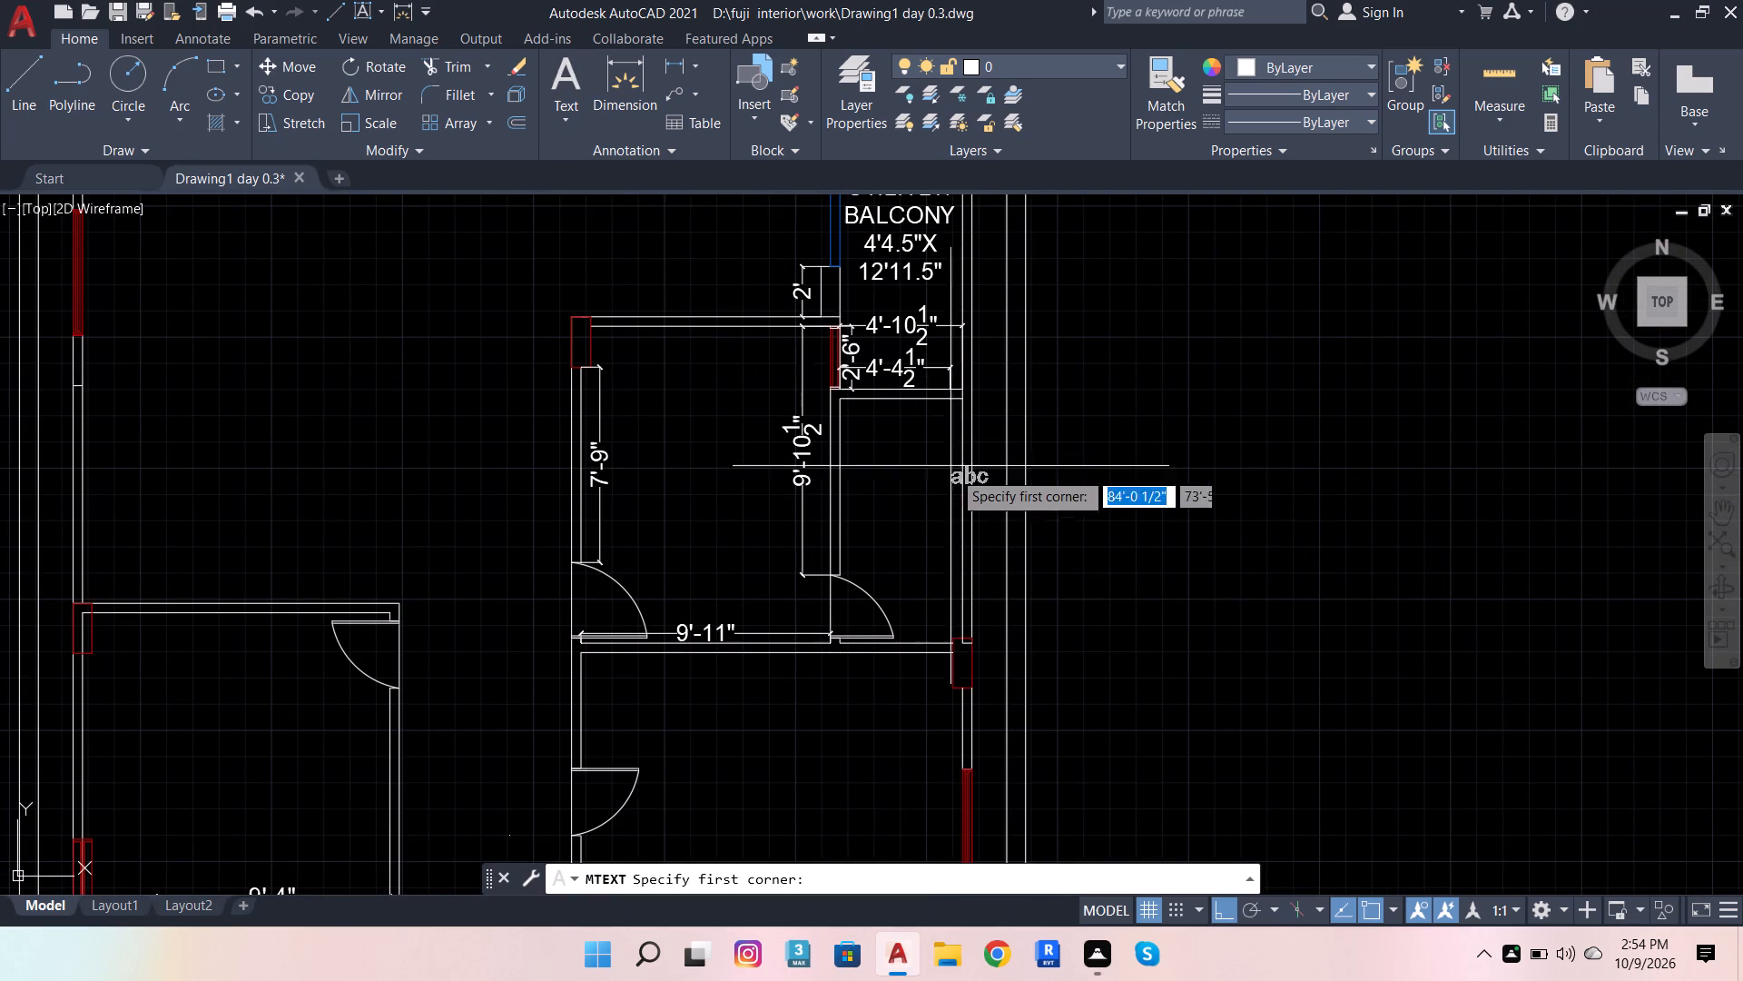
scroll(954, 481, up, 2)
click(739, 398)
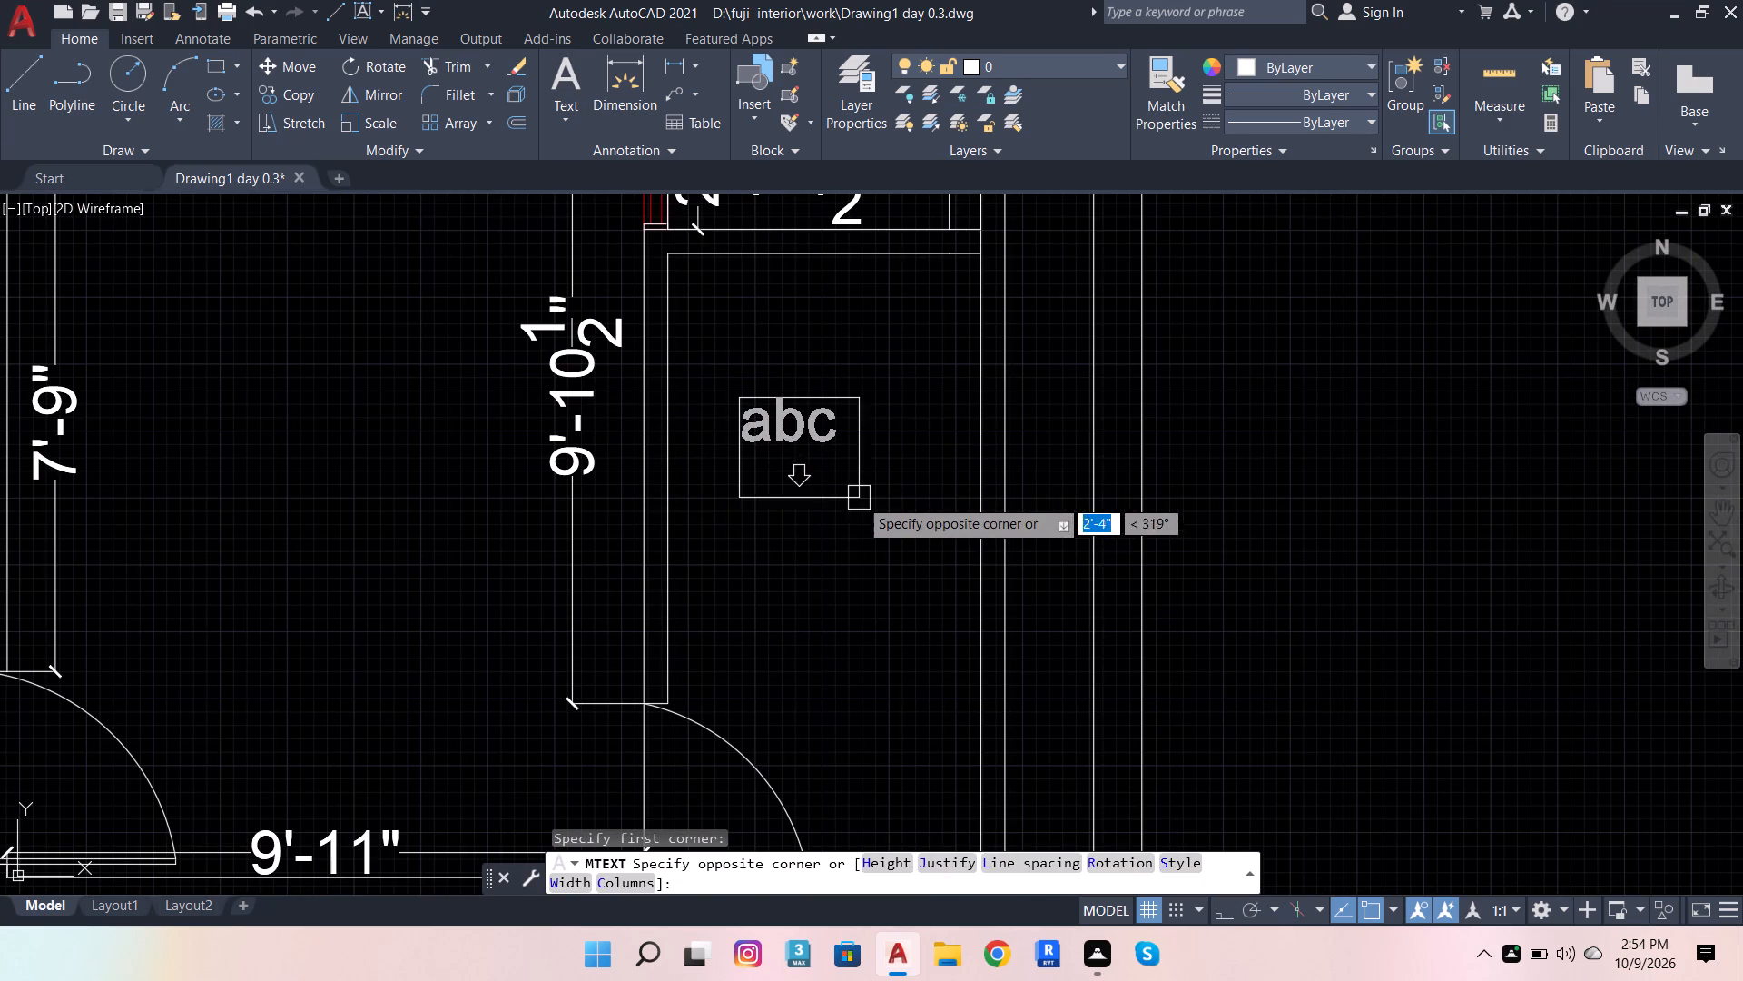
click(950, 476)
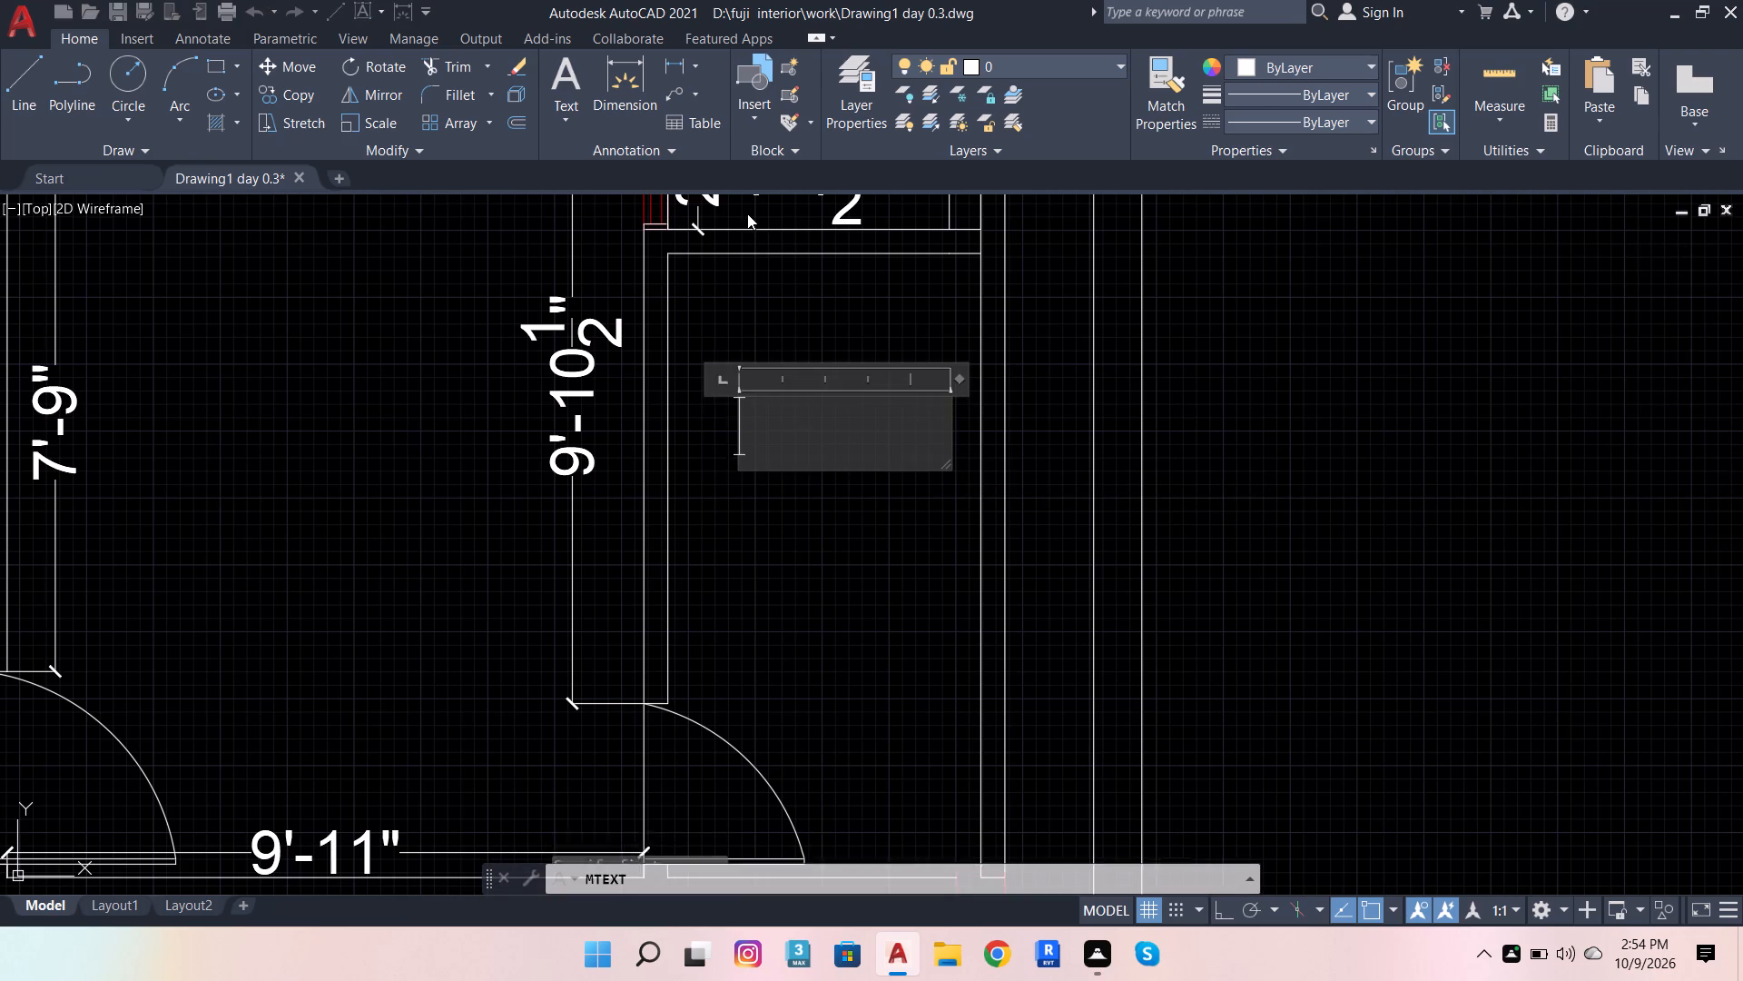
scroll(859, 411, up, 2)
text(TOIL)
text(ET)
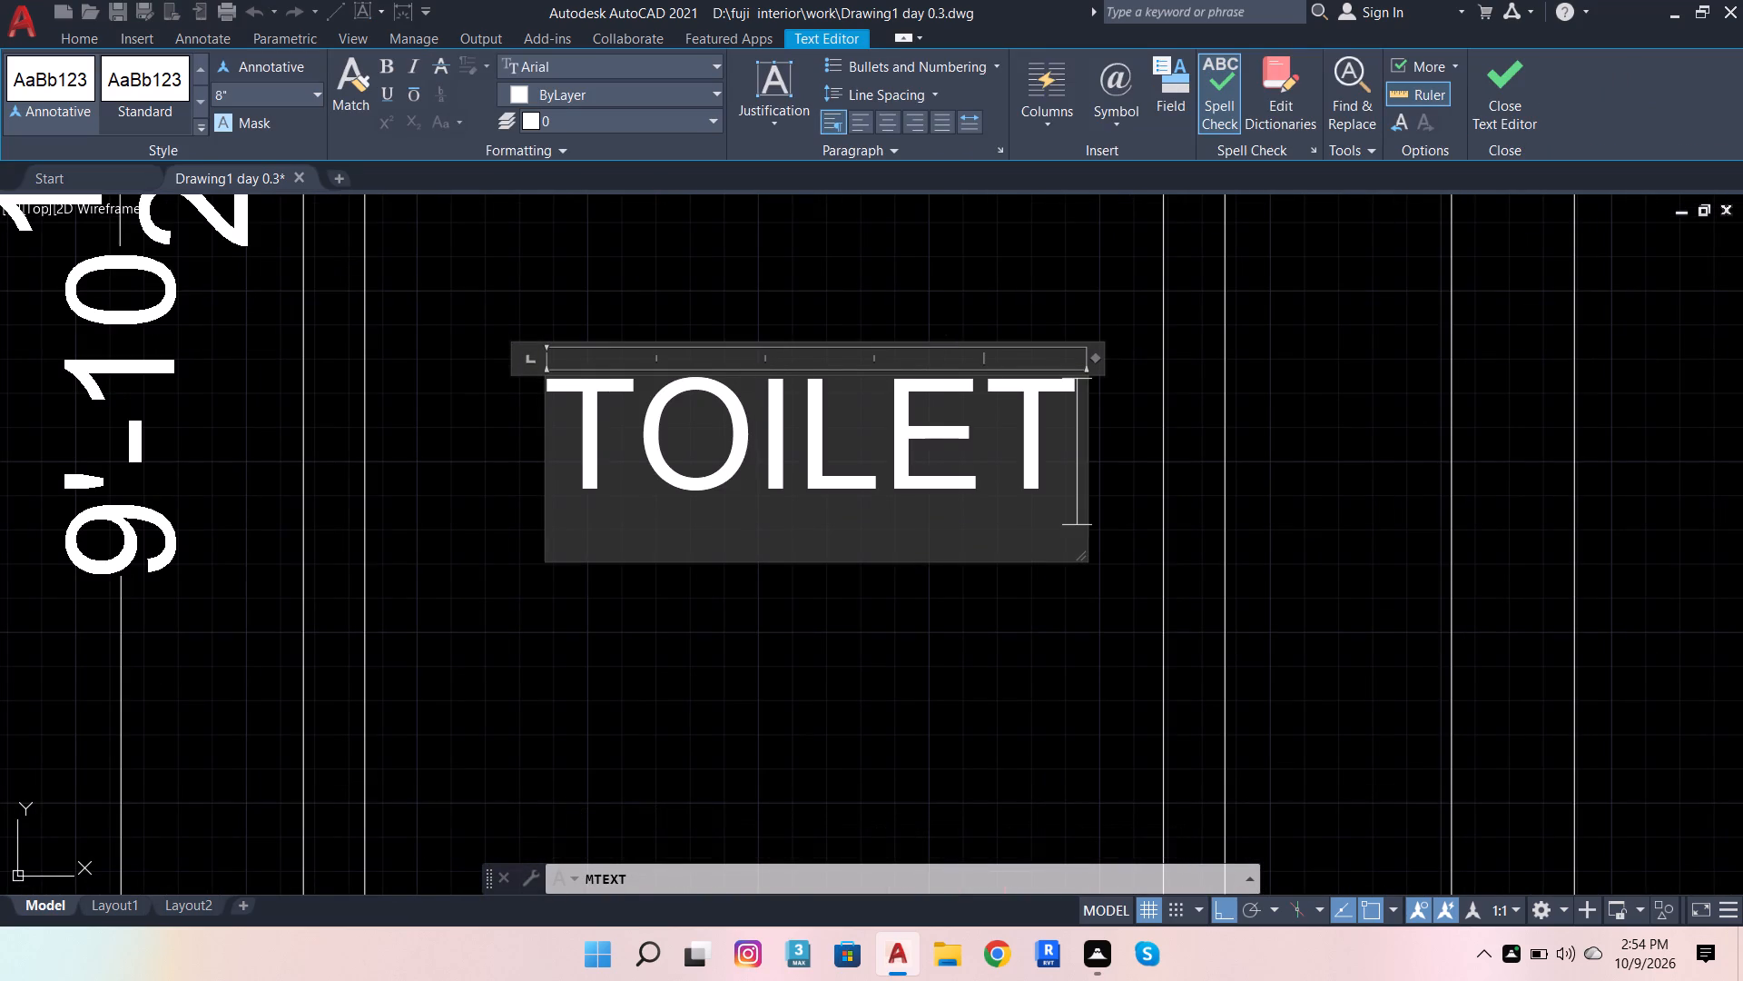
Add the size 4'4.5"X9'8.5" on a second line below TOILET.
key(Return)
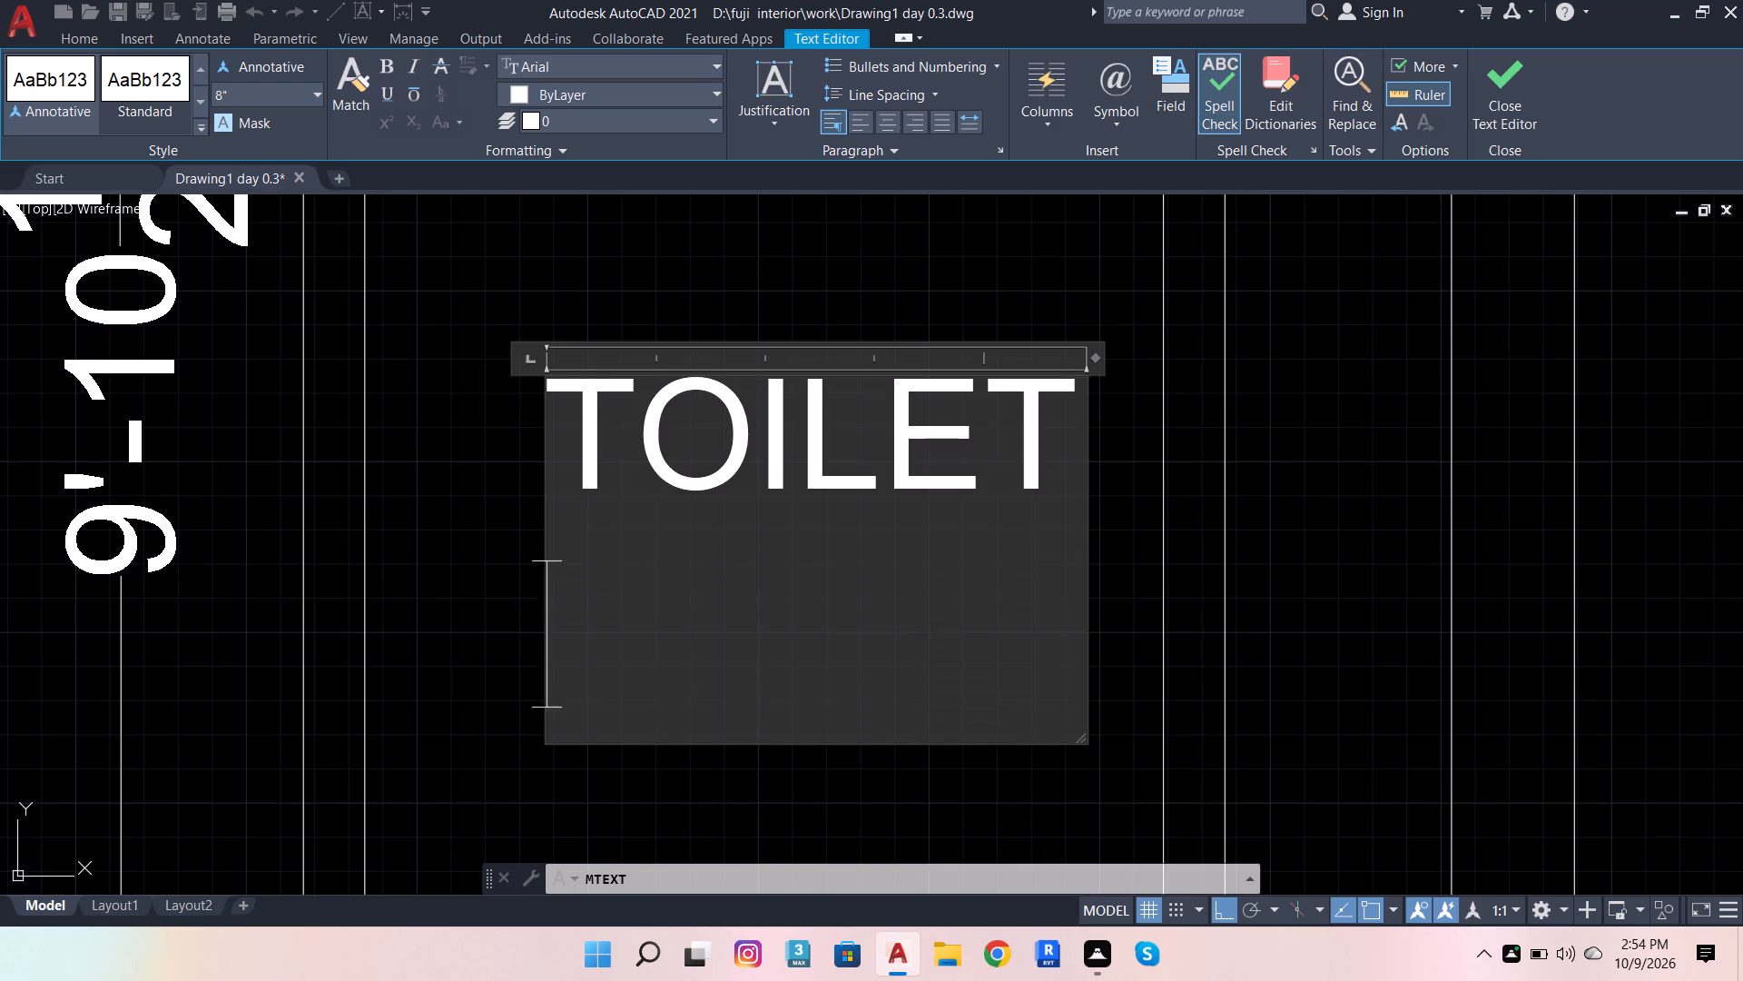
key(4)
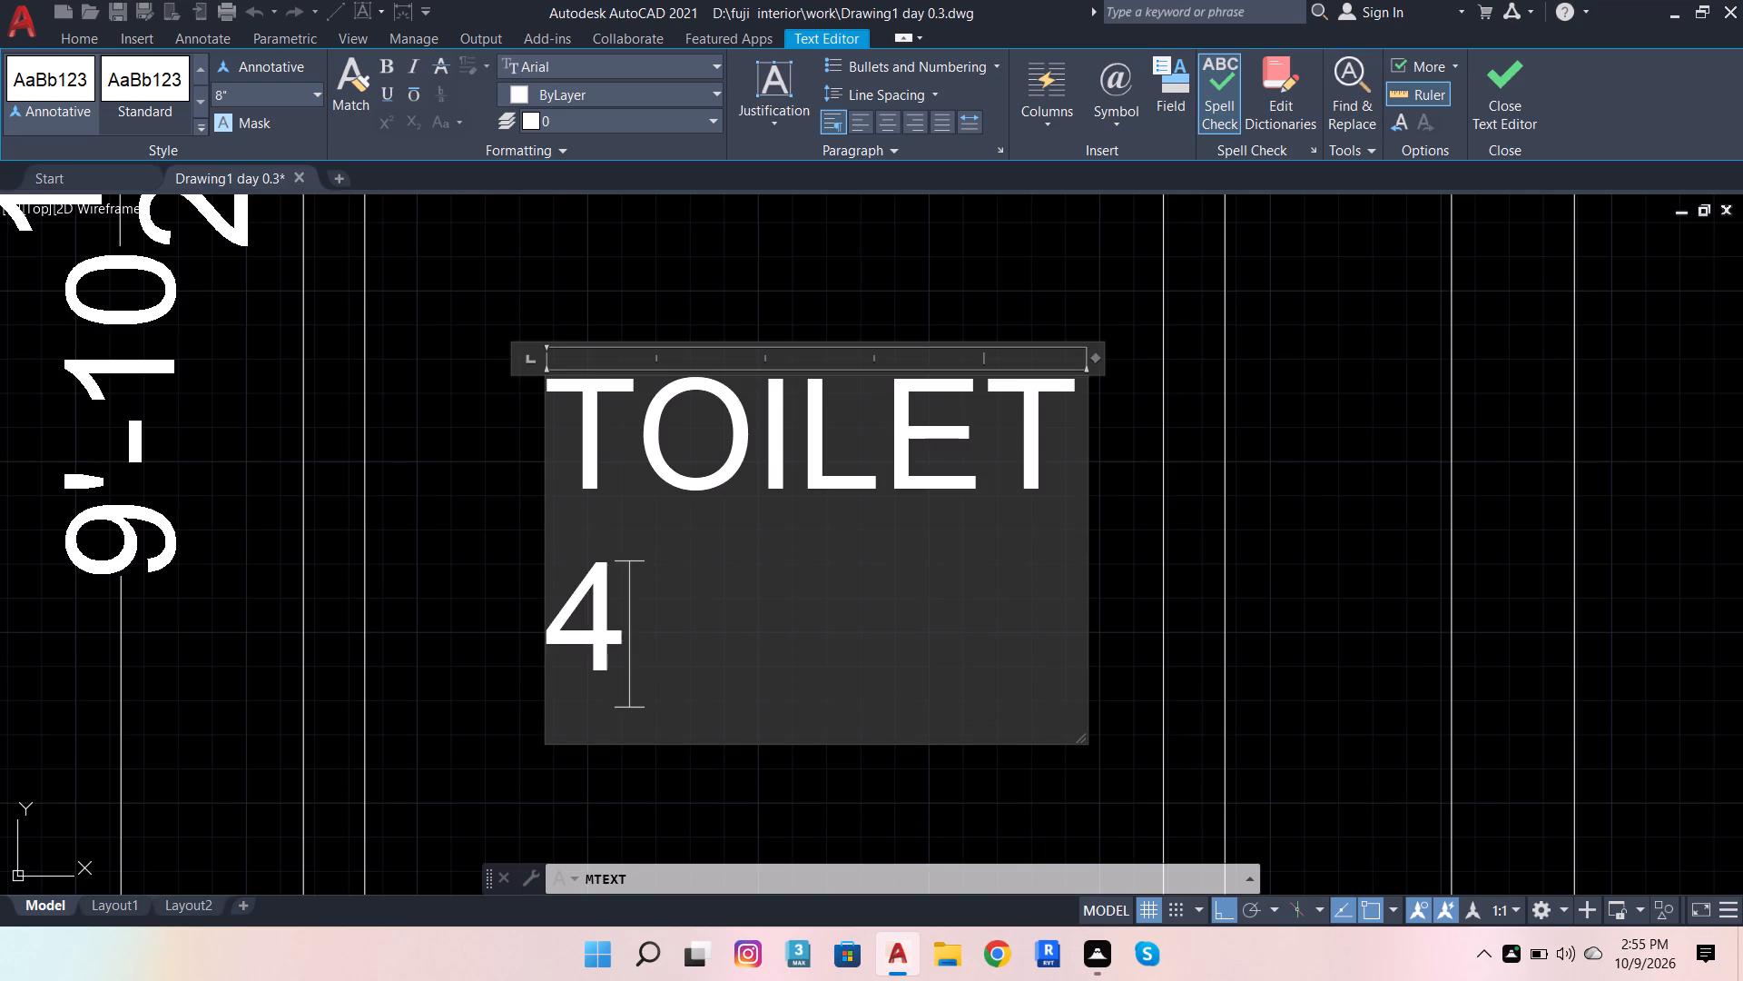
key(apostrophe)
key(4)
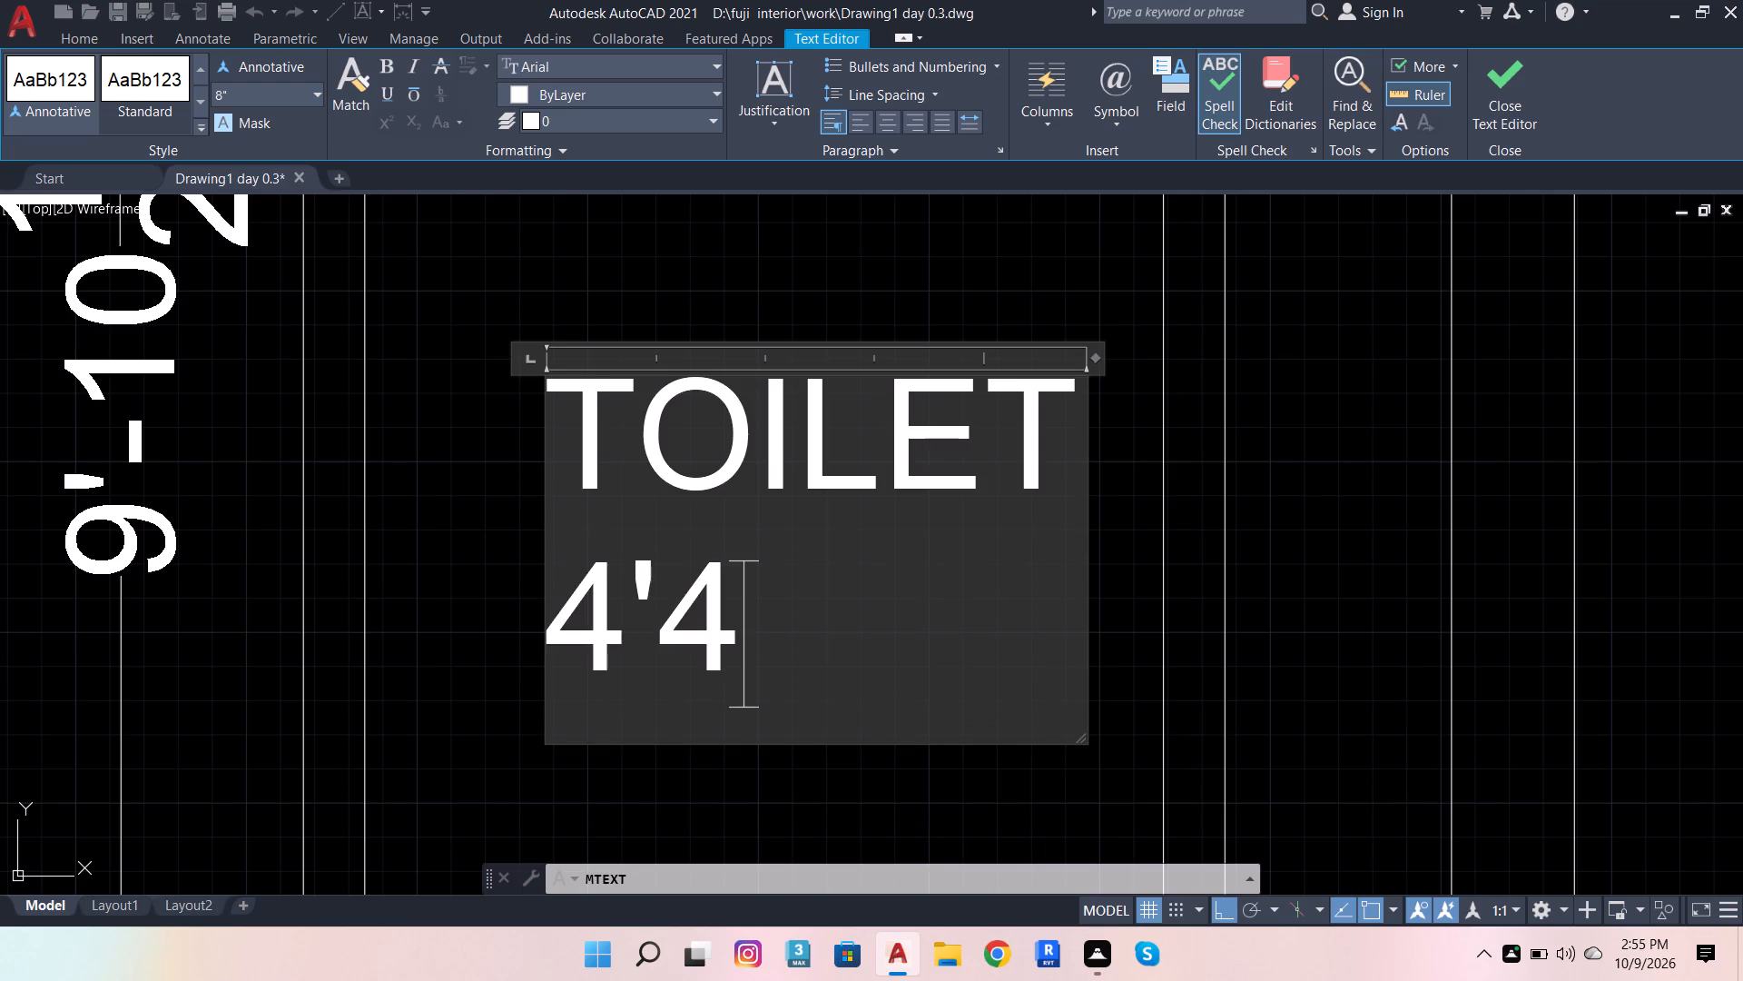
text(.5)
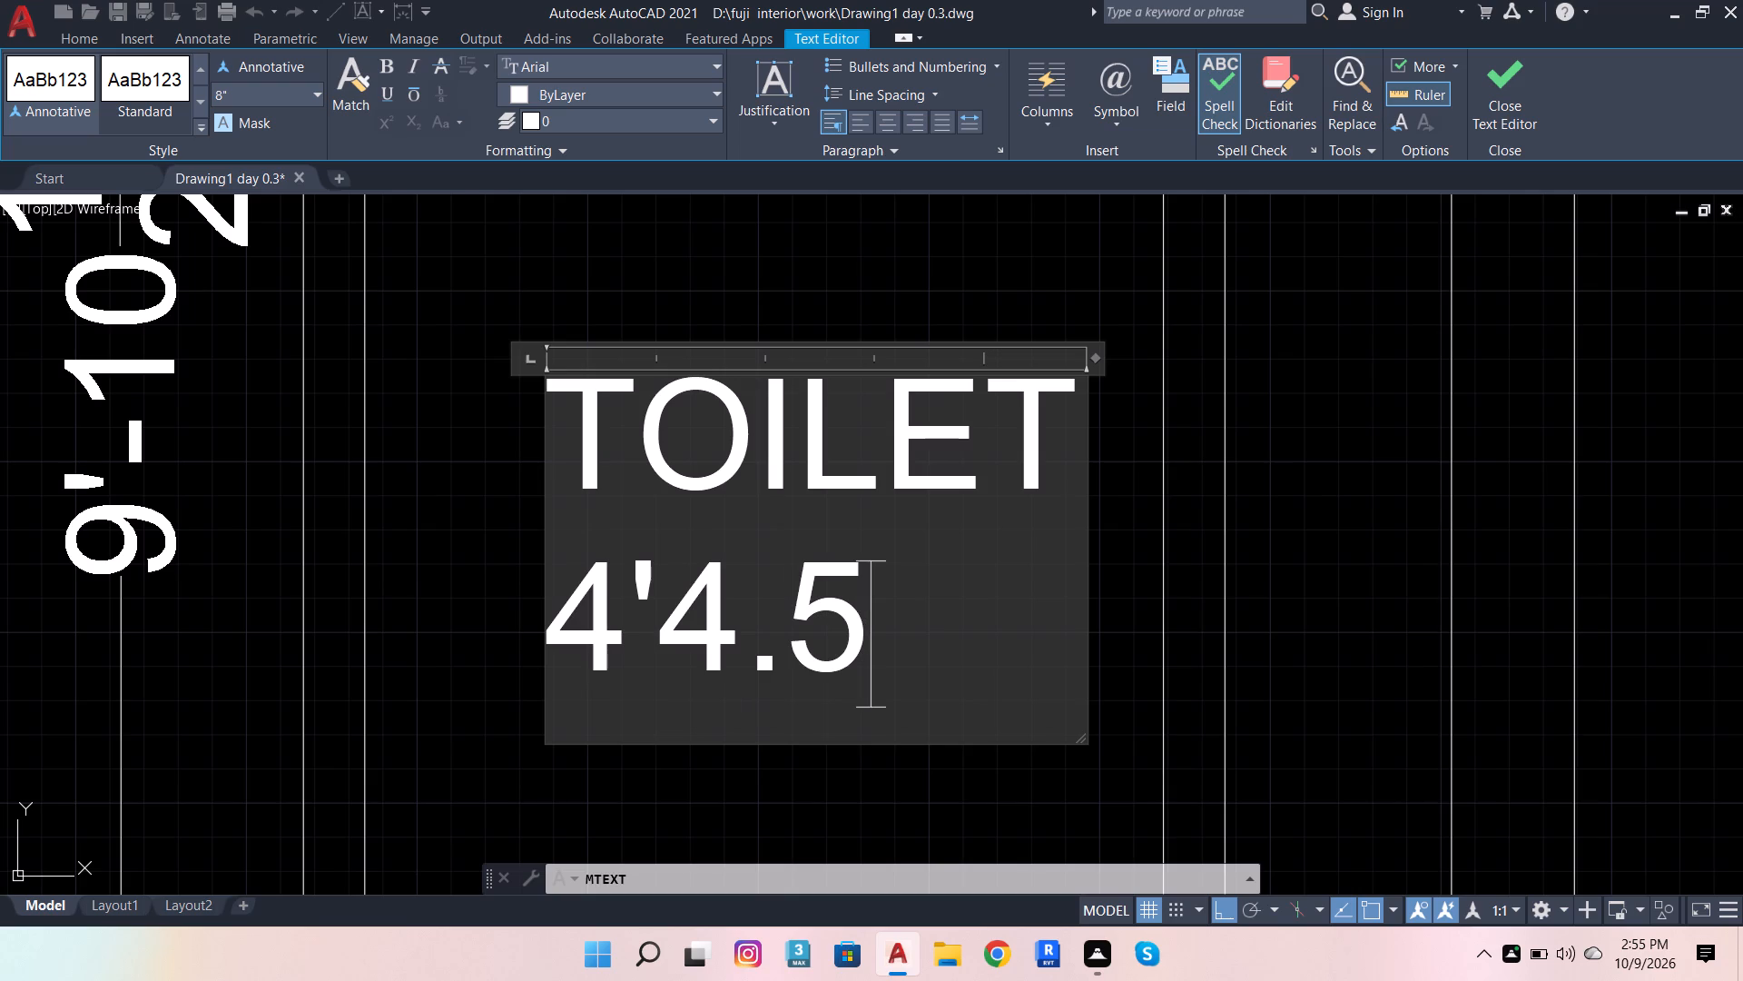
key(shift+quotedbl)
key(x)
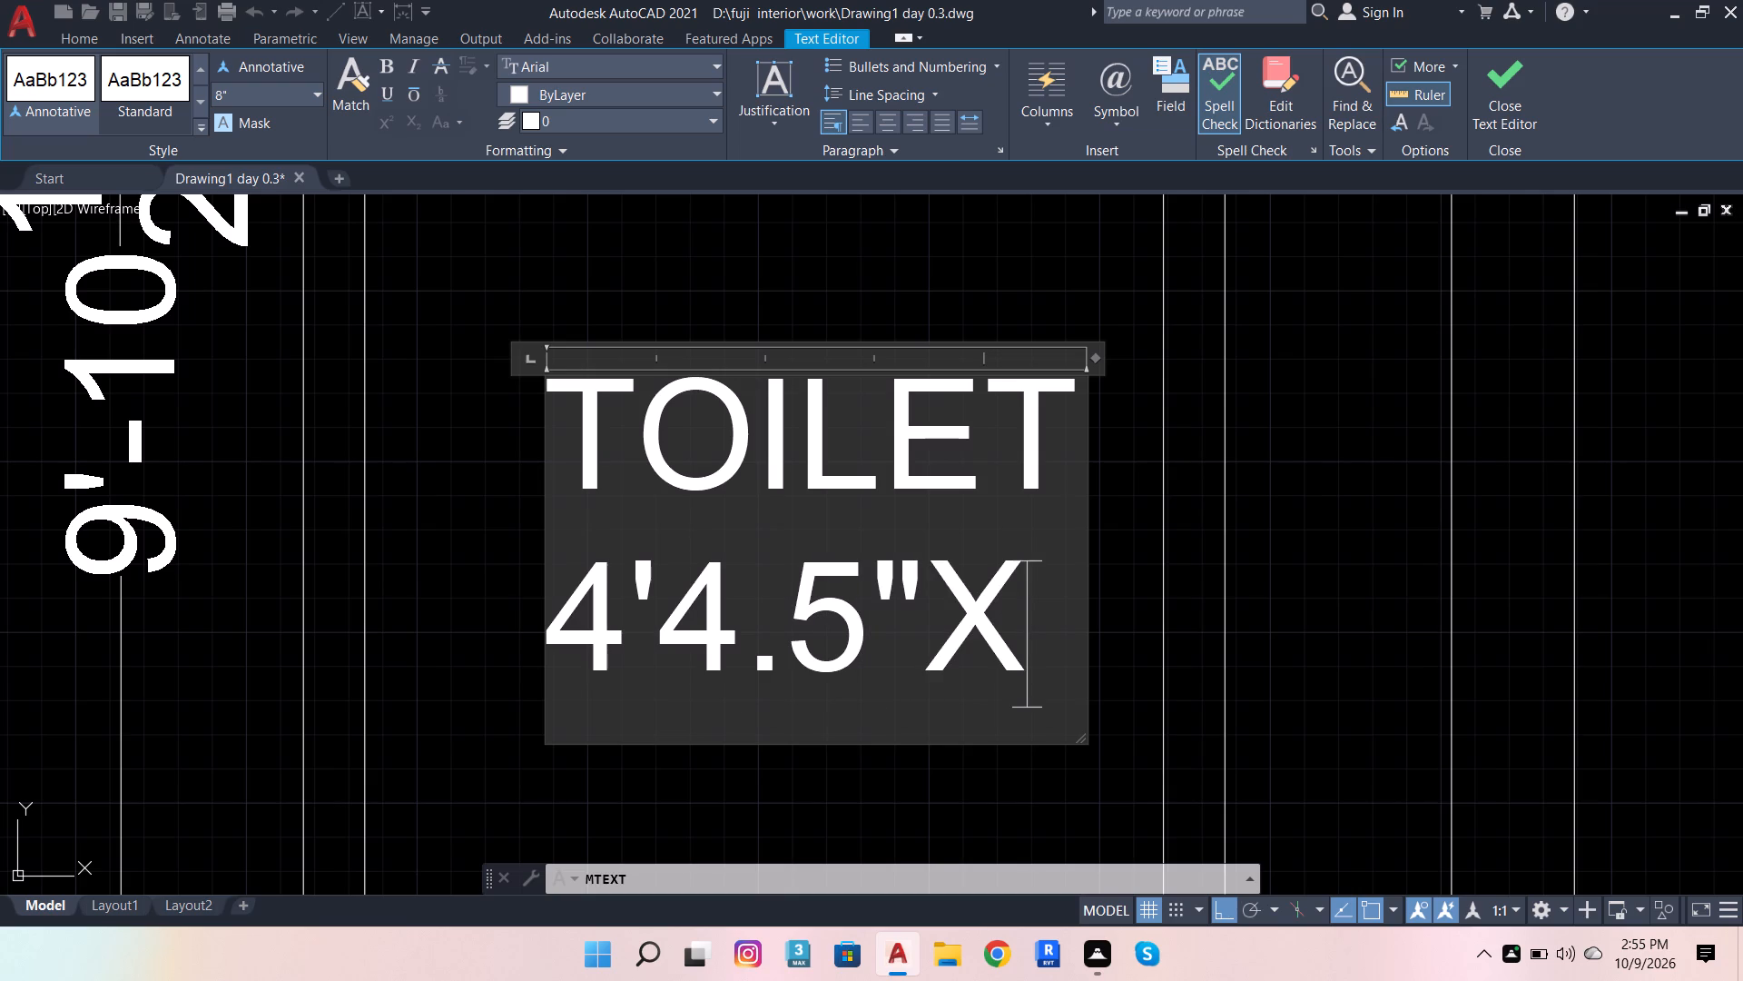
text(9')
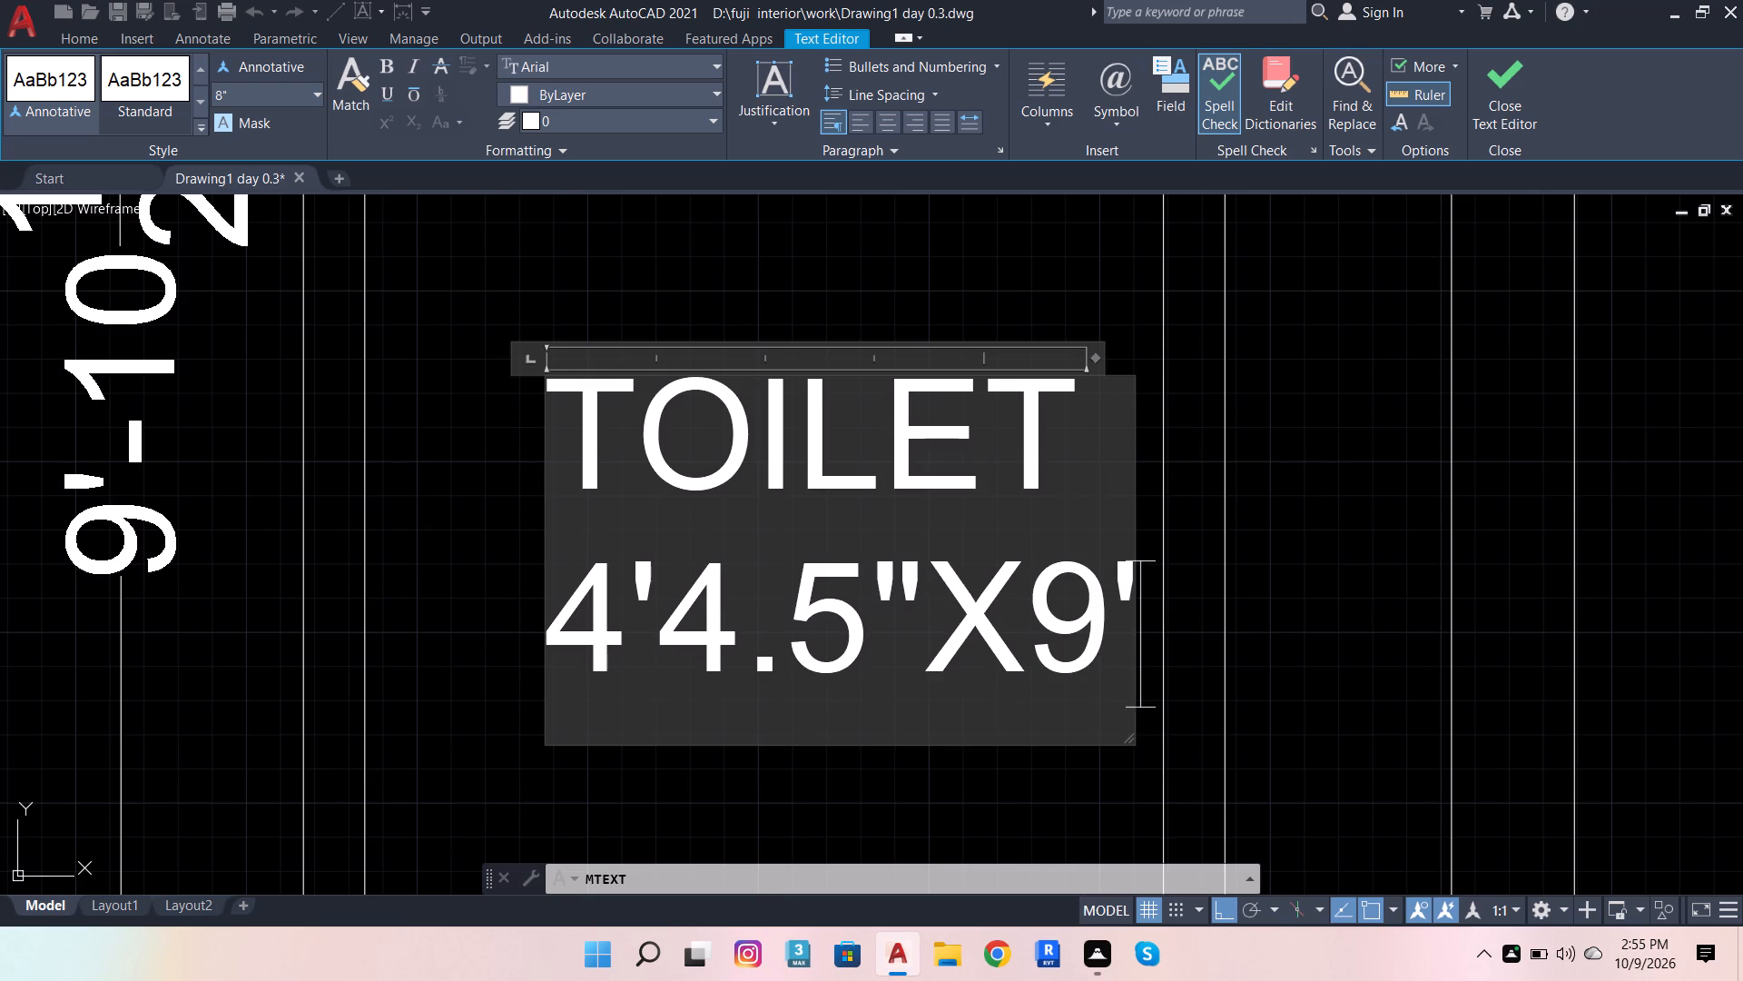
key(8)
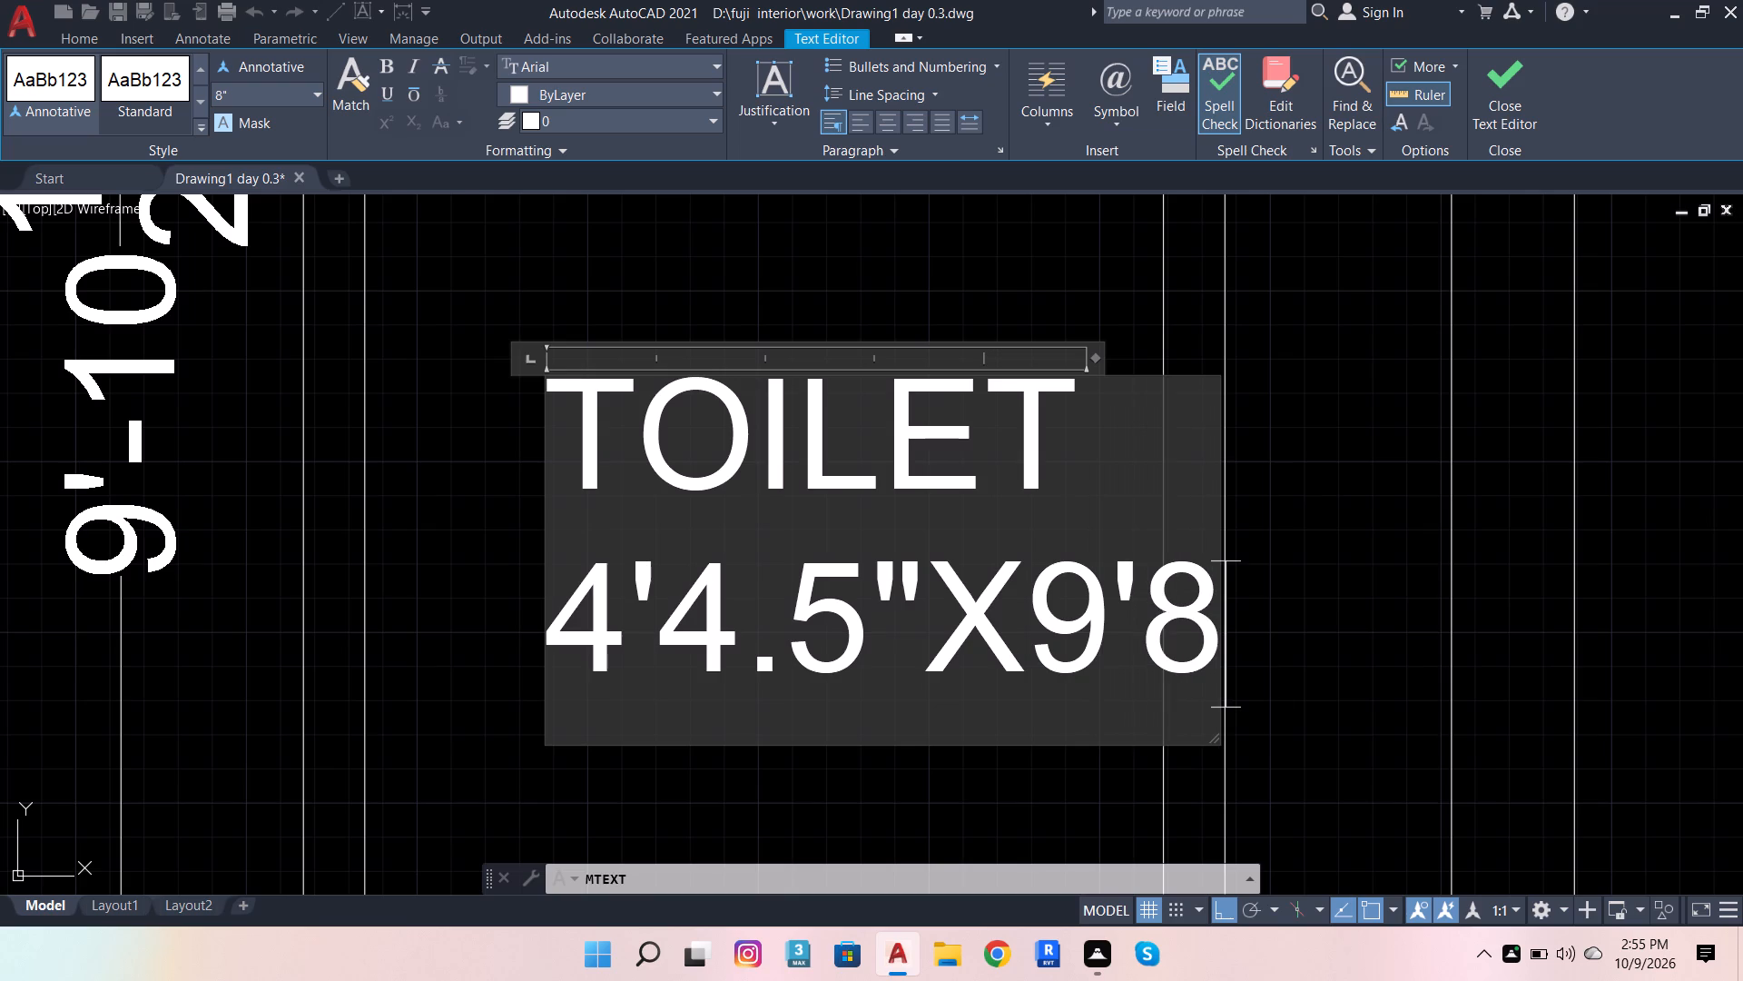
key(period)
key(5)
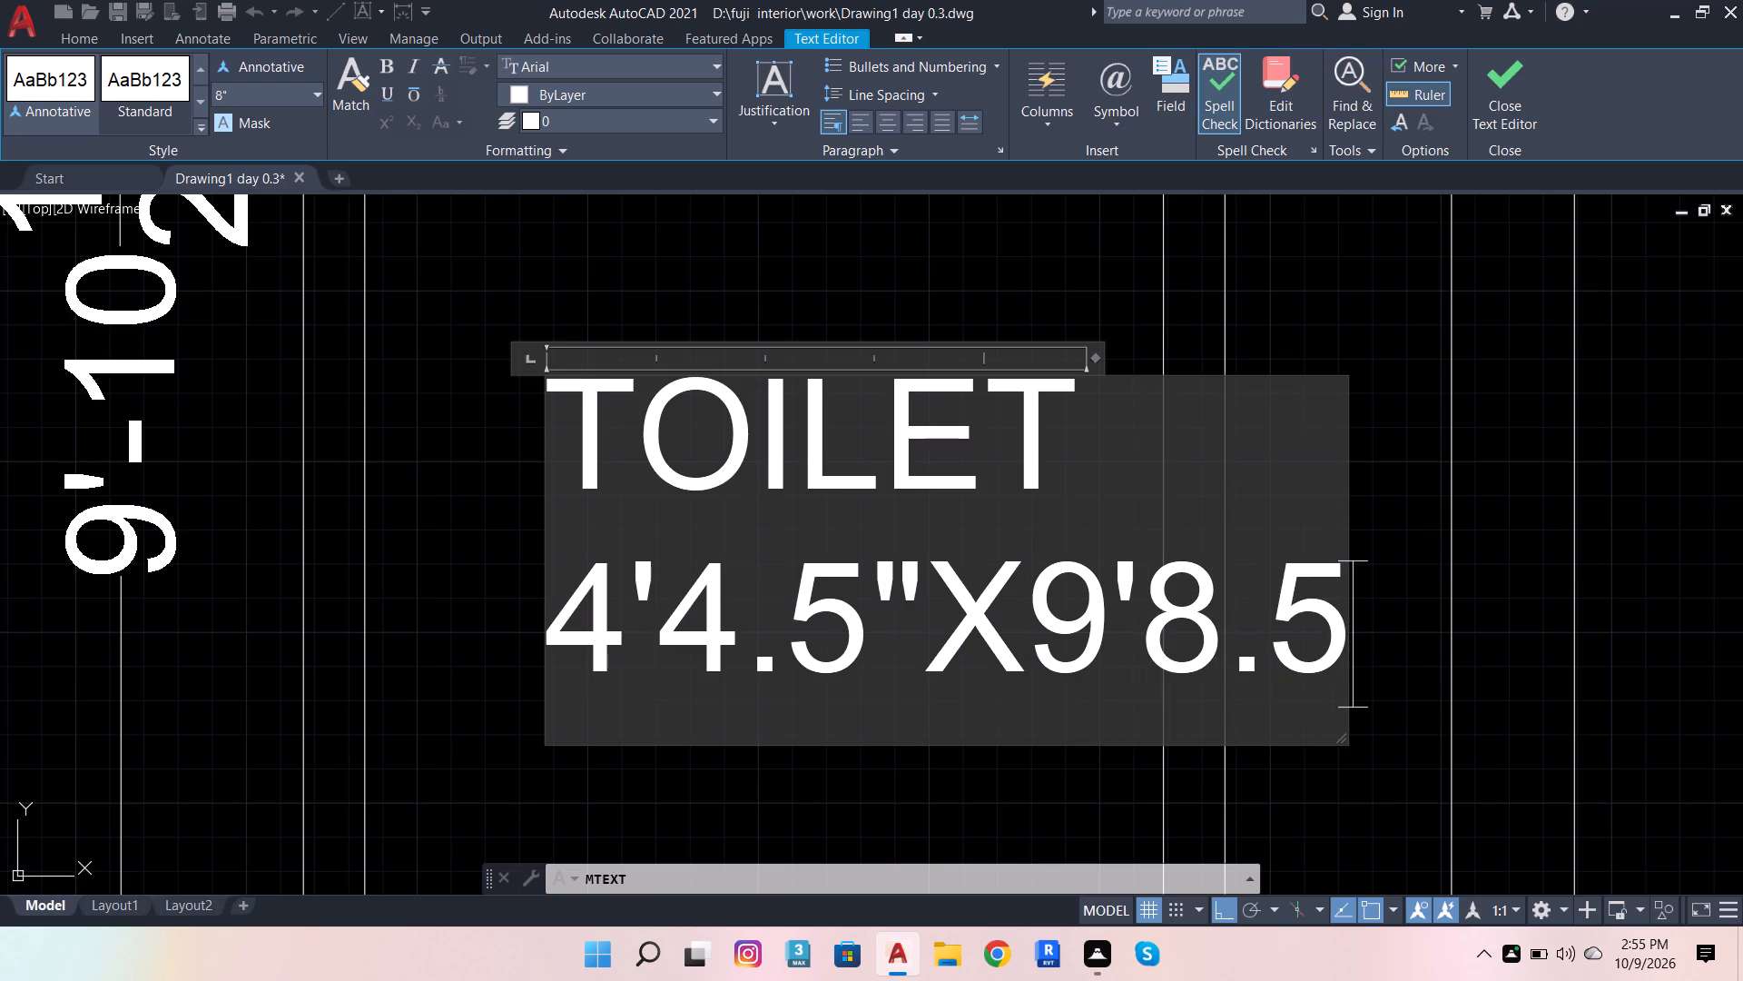
key(shift+quotedbl)
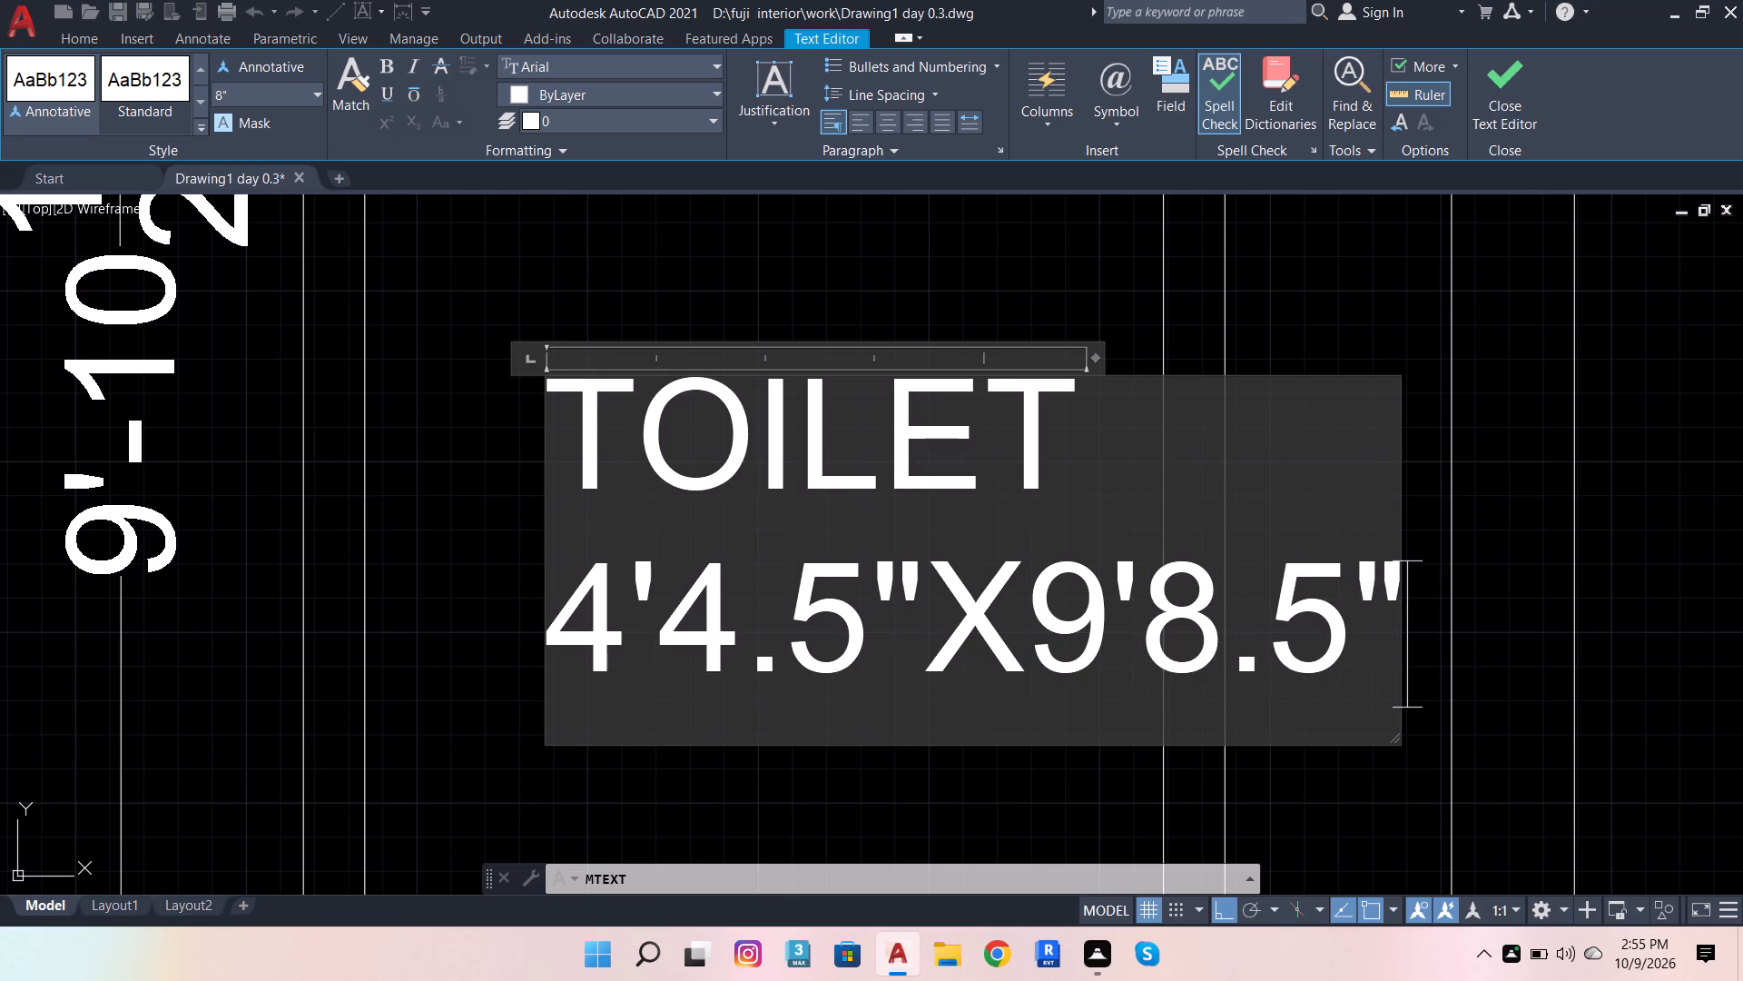
Try to indent the word TOILET with leading spaces to line it up above the size.
click(556, 442)
key(space)
key(space)
key(space)
key(space)
key(space)
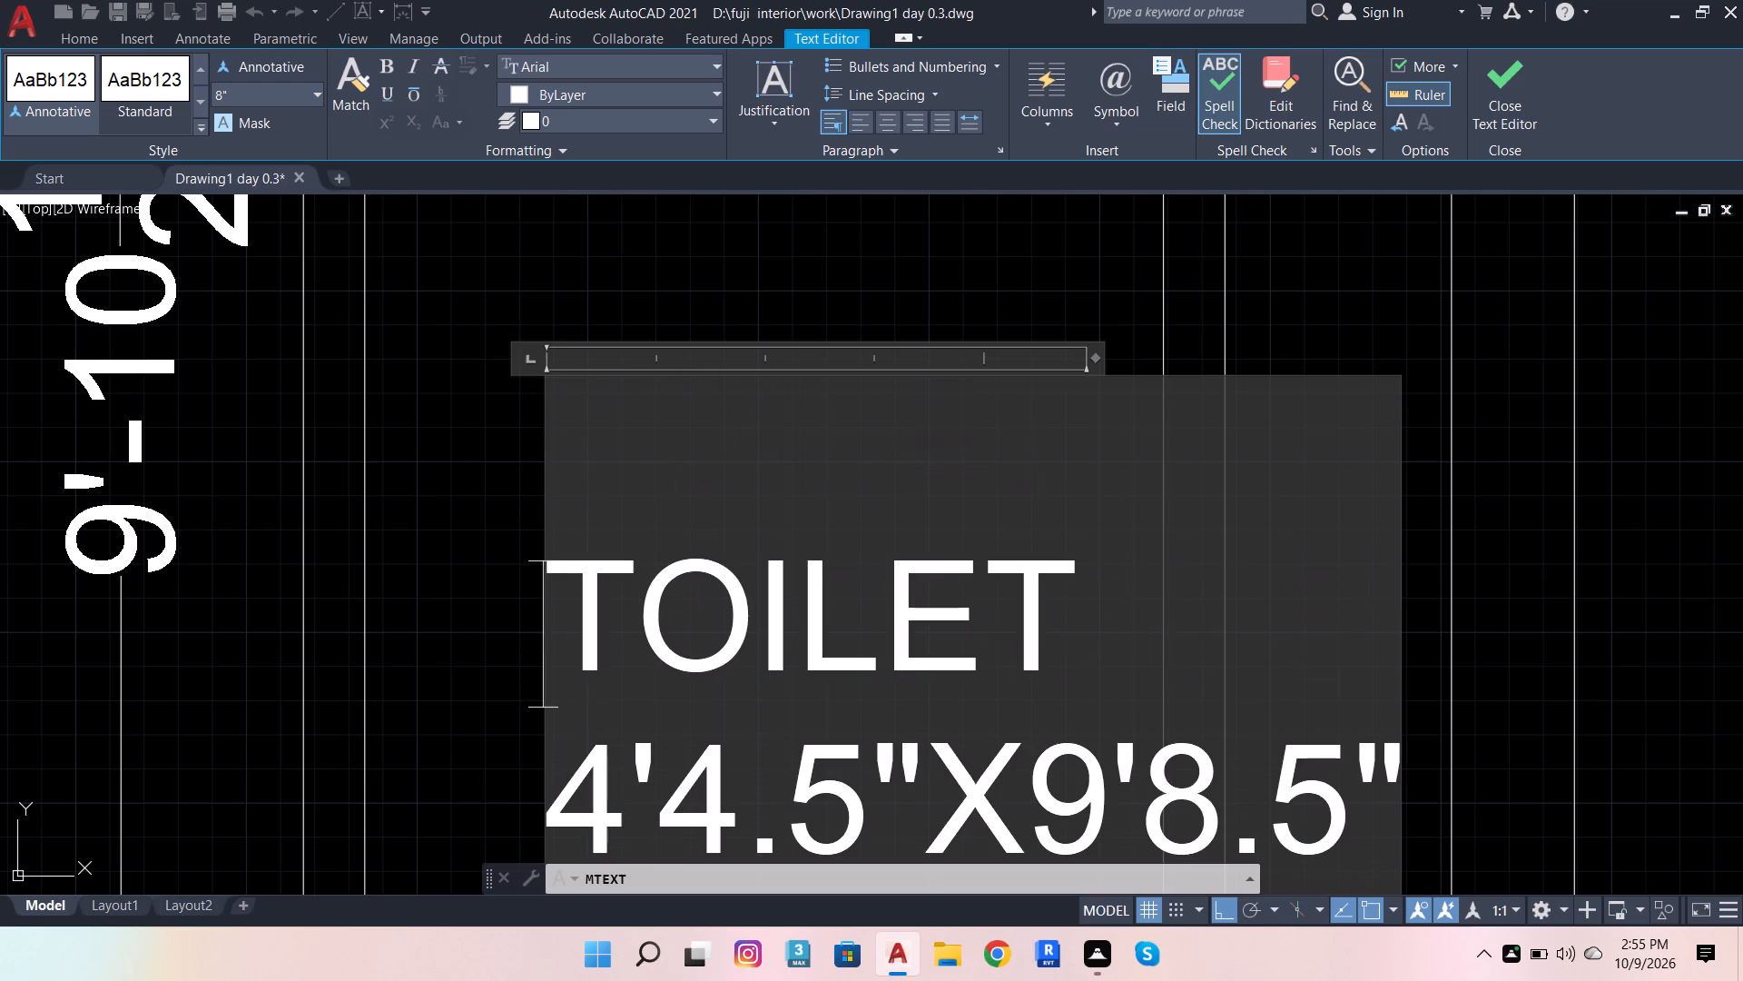
key(BackSpace)
key(Right)
key(Left)
Delete the word TOILET, centre-align its line, and re-enter TOILET after two additional leading spaces.
click(1147, 619)
click(1059, 606)
key(BackSpace)
key(BackSpace)
key(BackSpace)
key(BackSpace)
key(BackSpace)
key(BackSpace)
key(BackSpace)
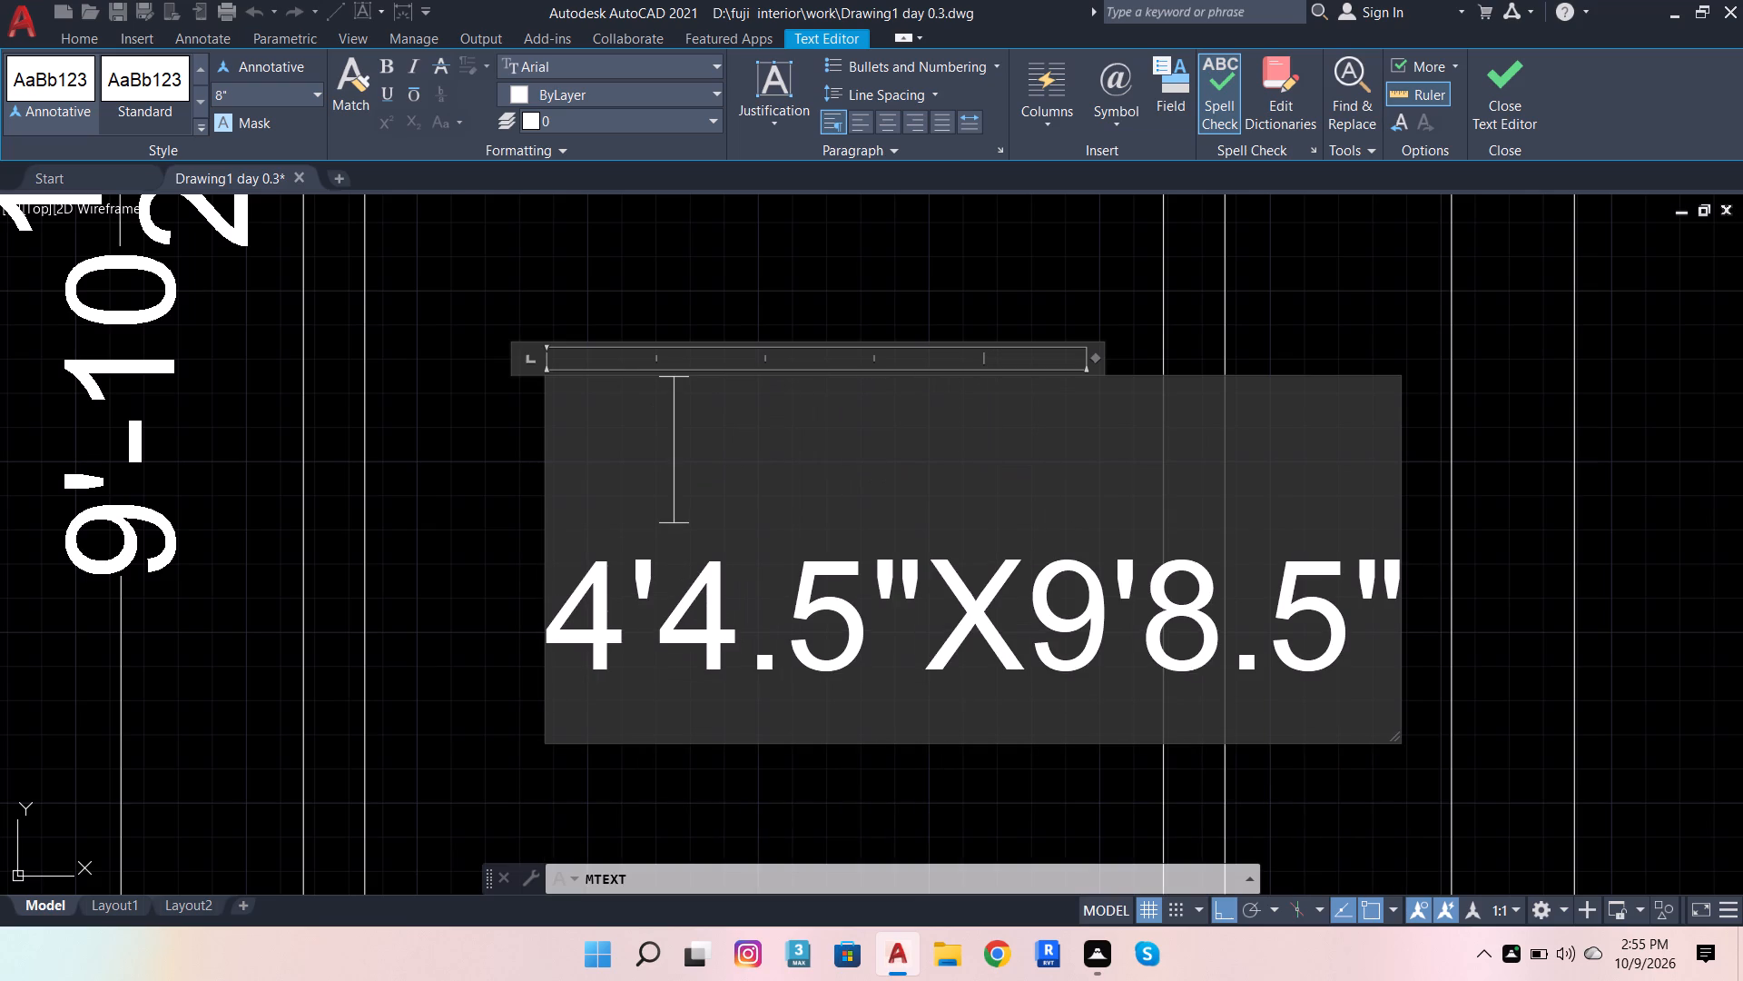
click(898, 122)
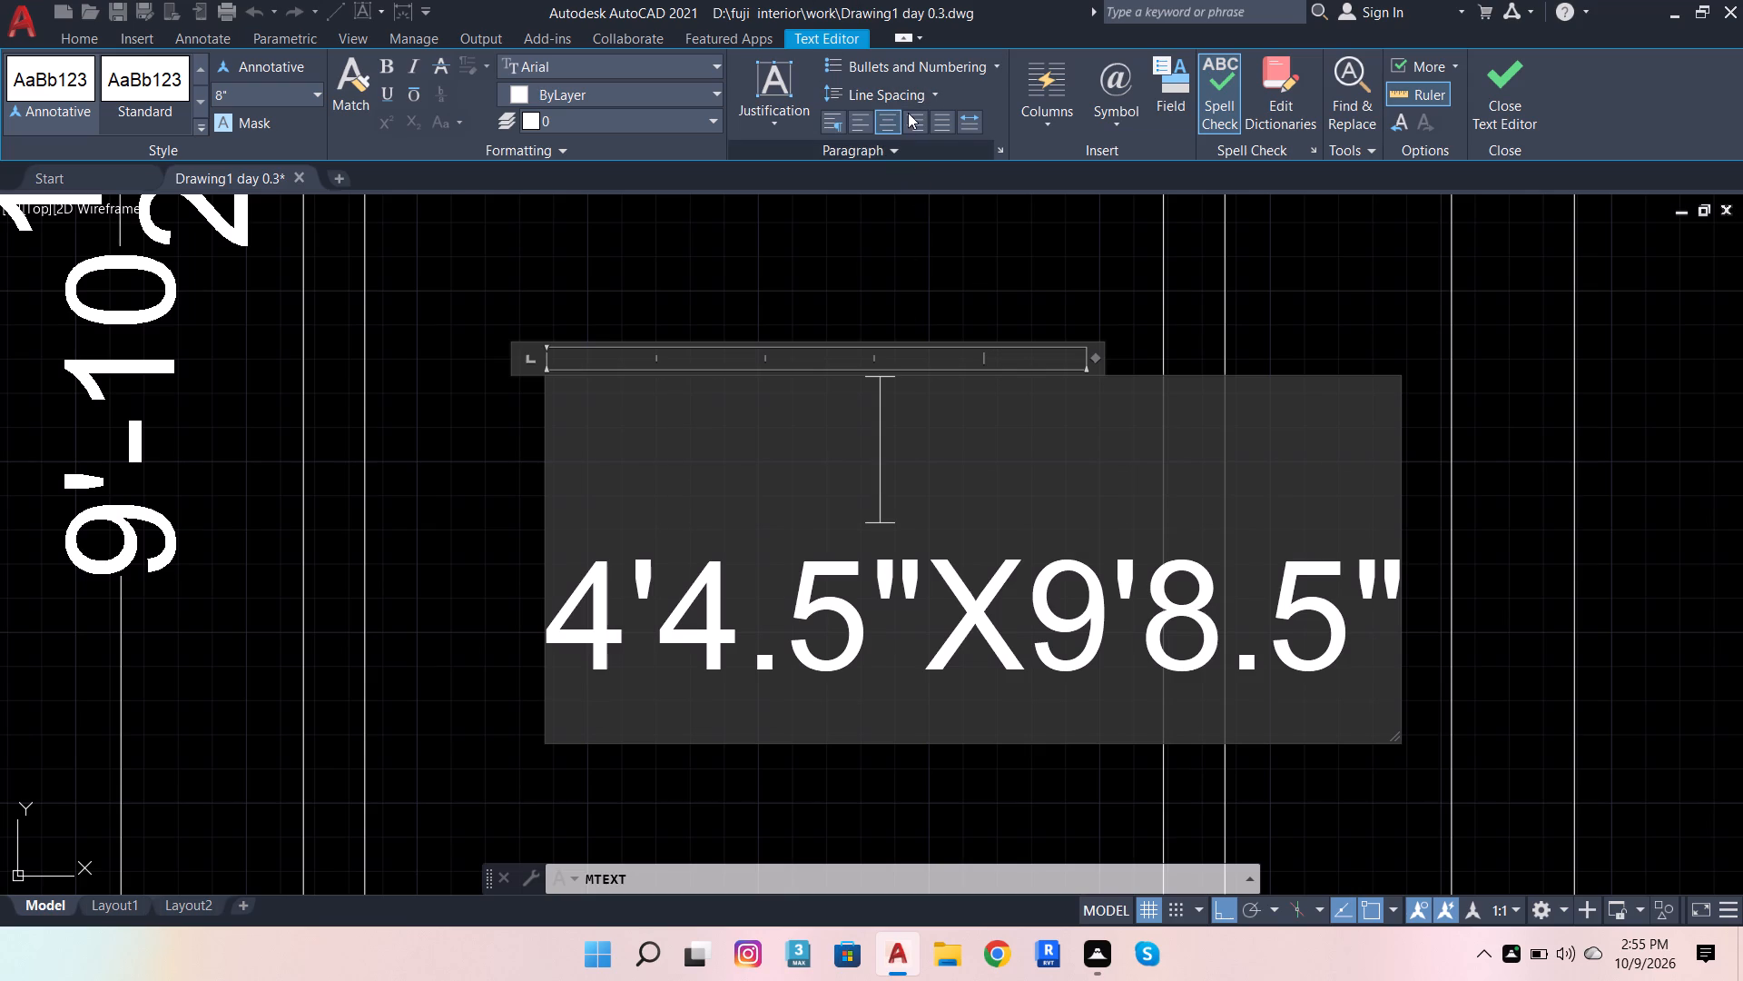
click(892, 115)
click(892, 115)
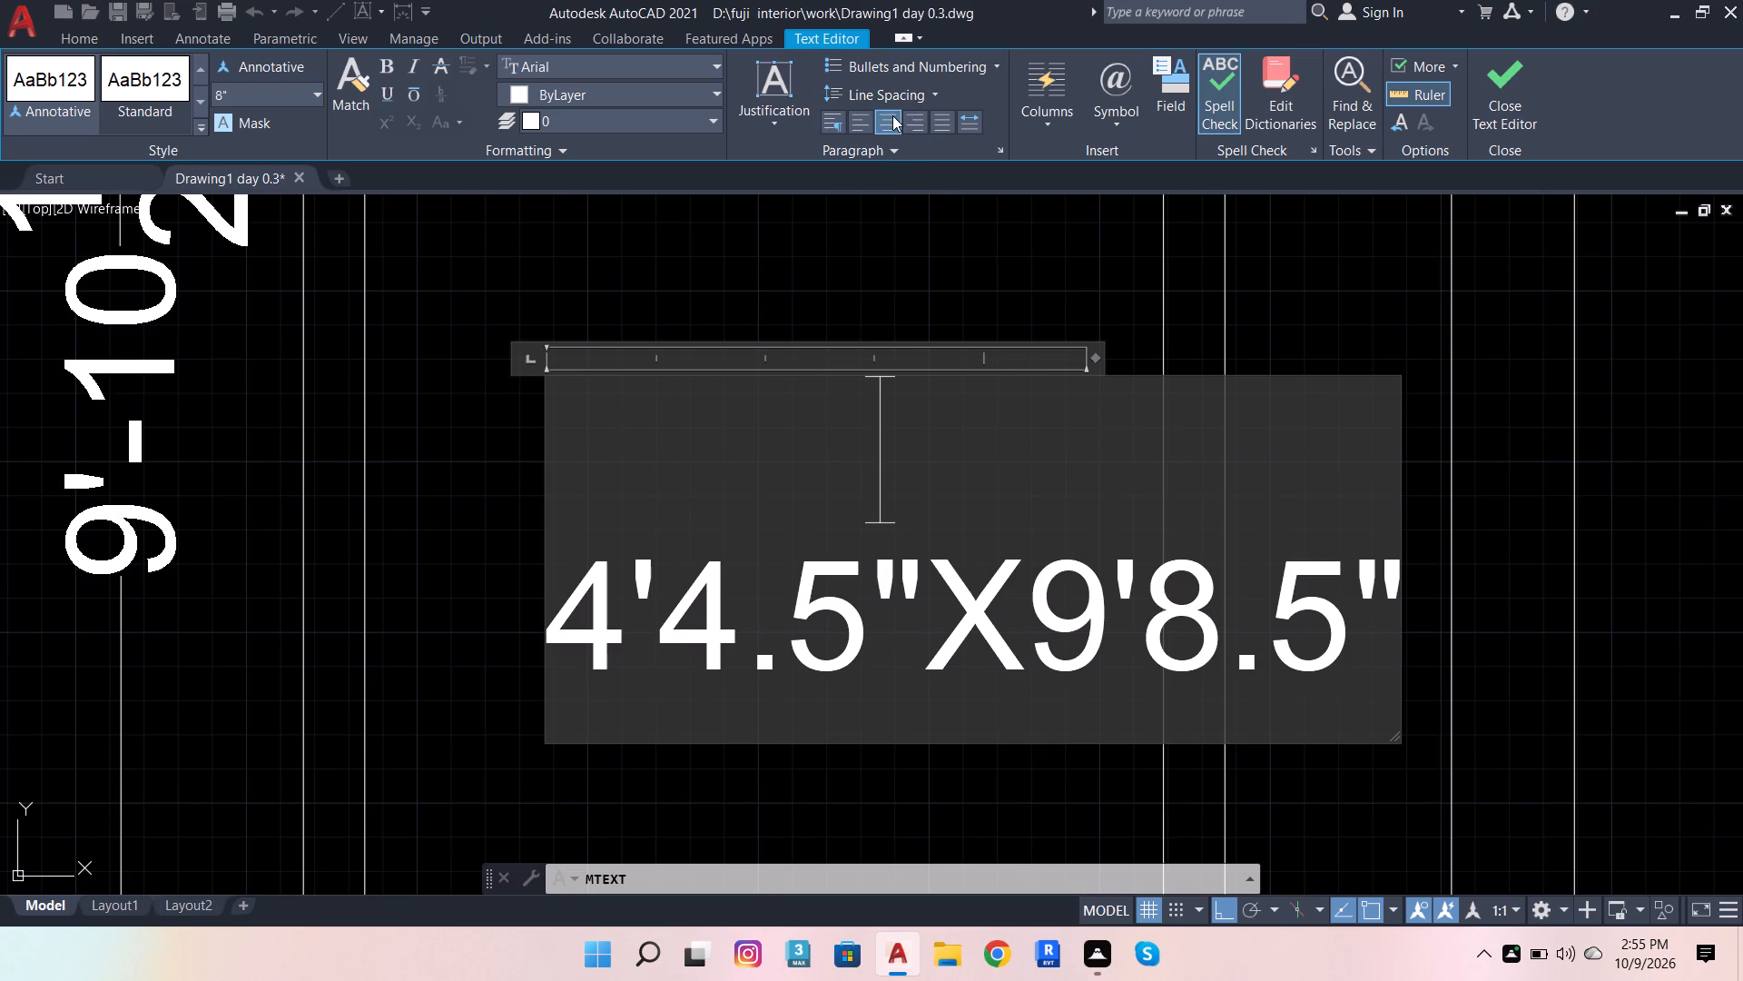
key(space)
key(space)
text(TO)
key(l)
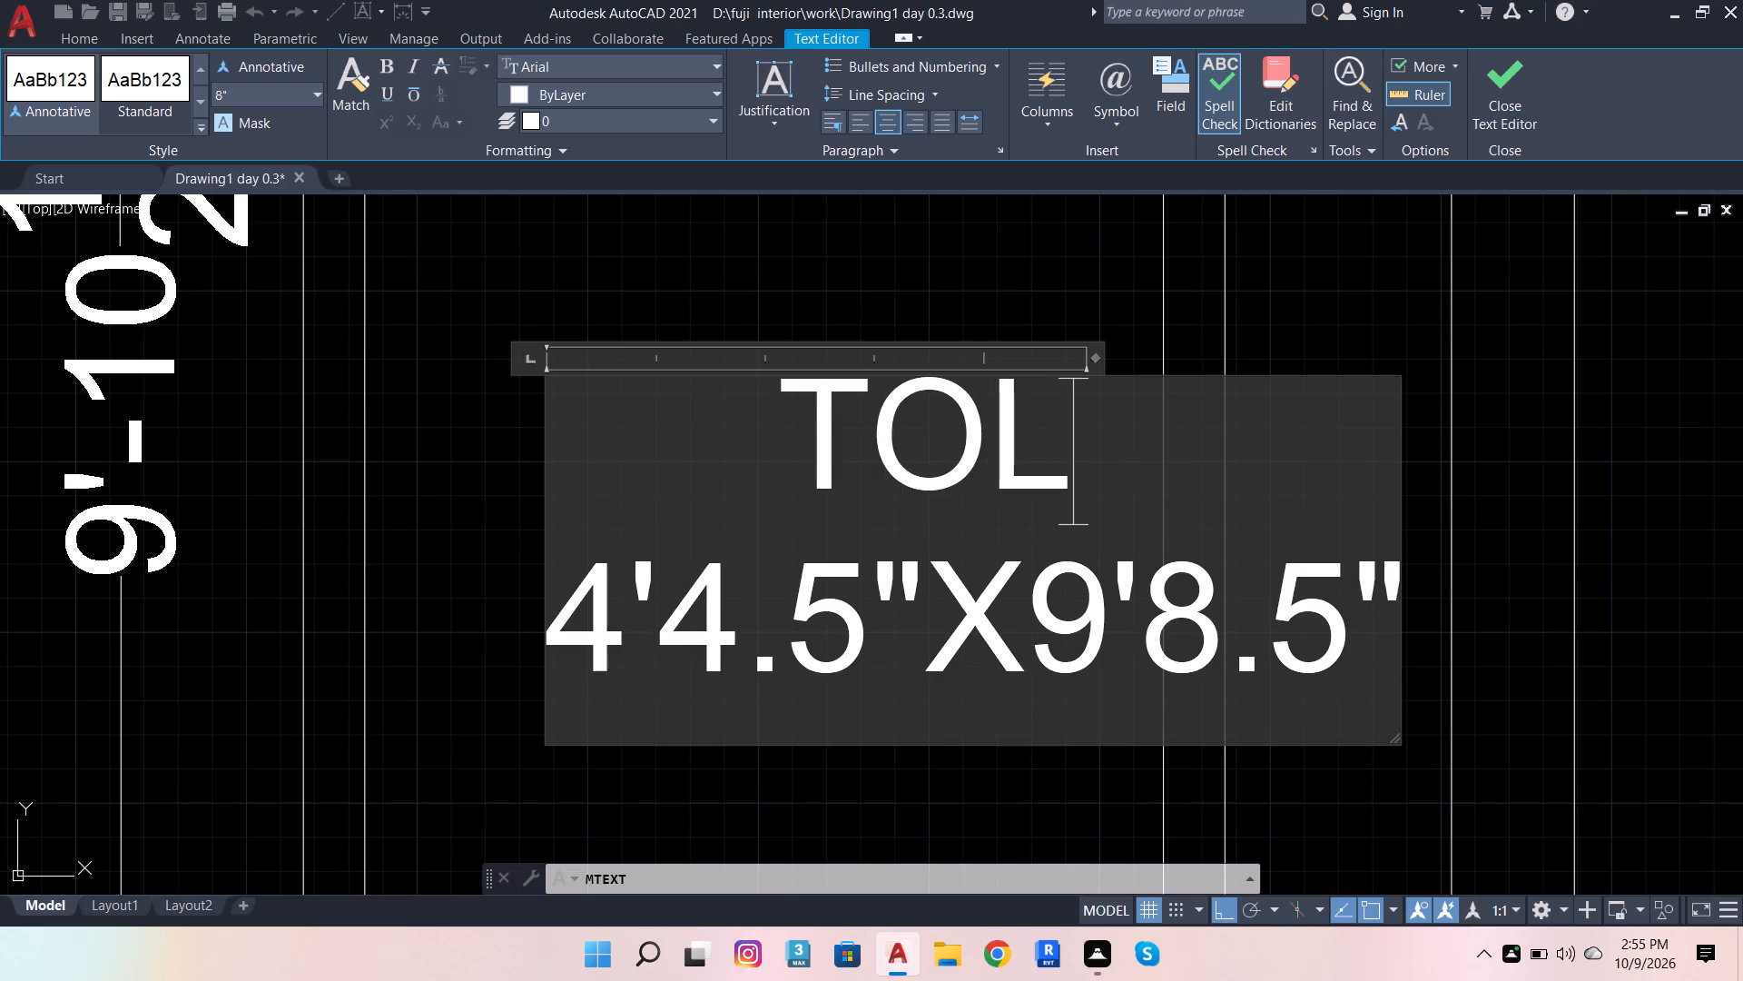
key(BackSpace)
text(IL)
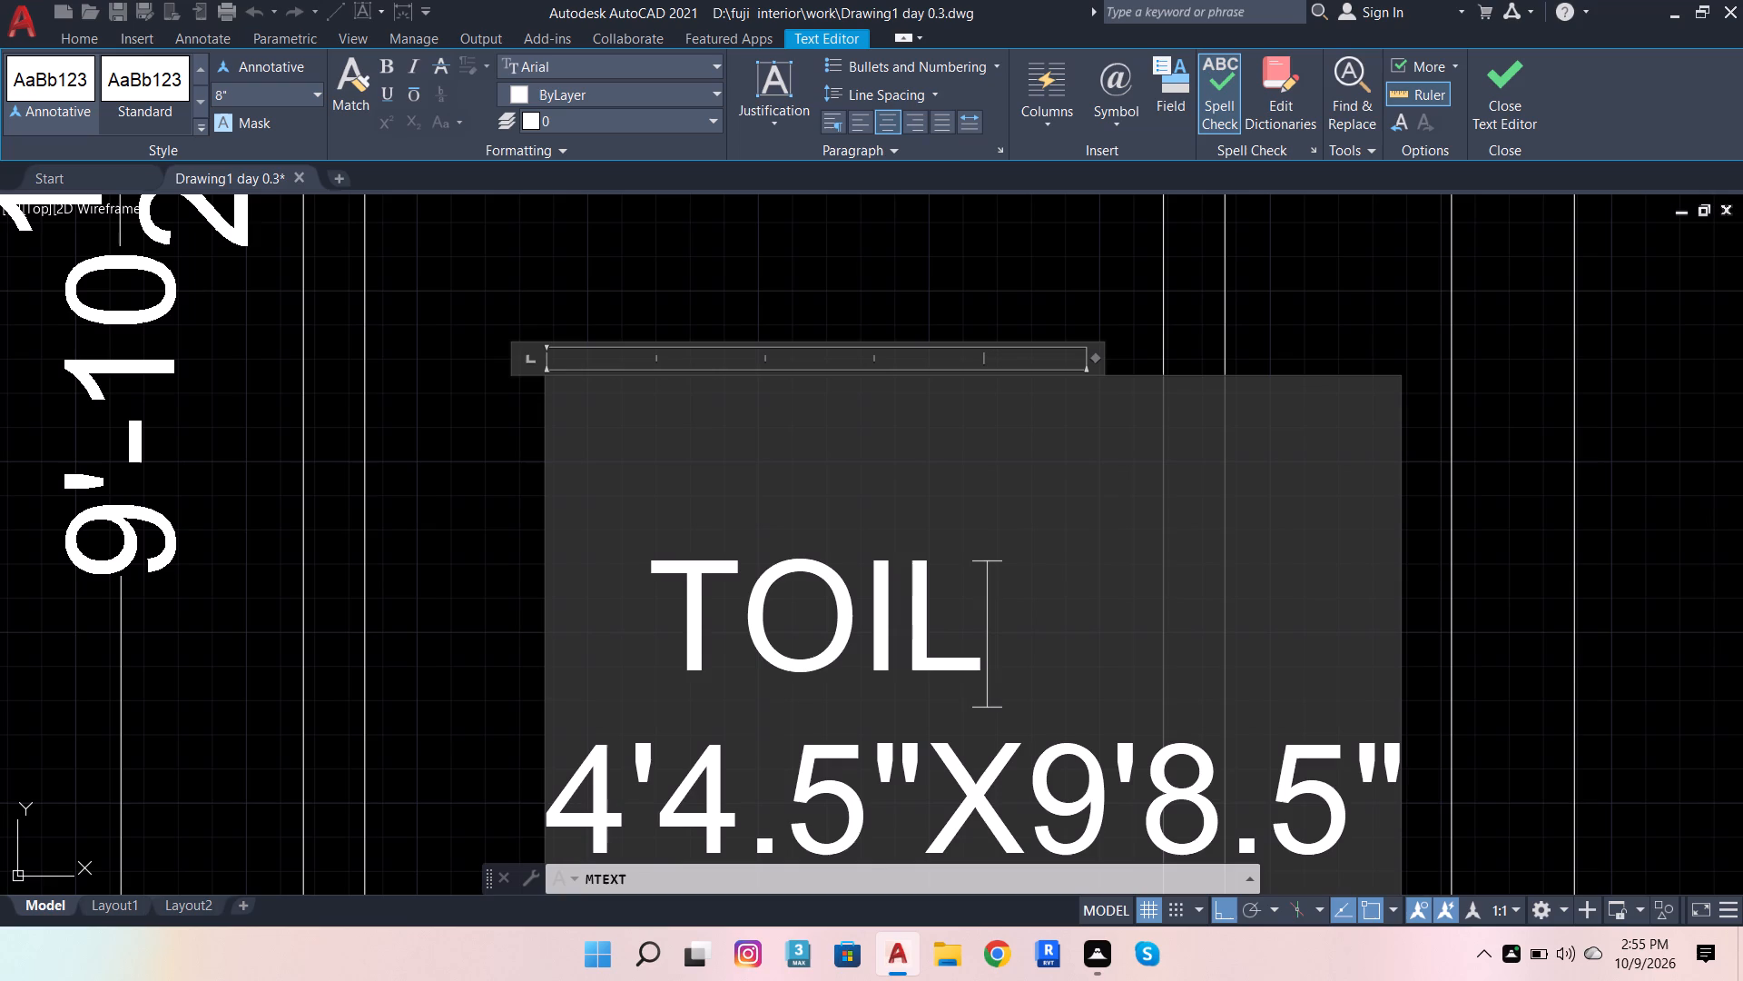
text(ET)
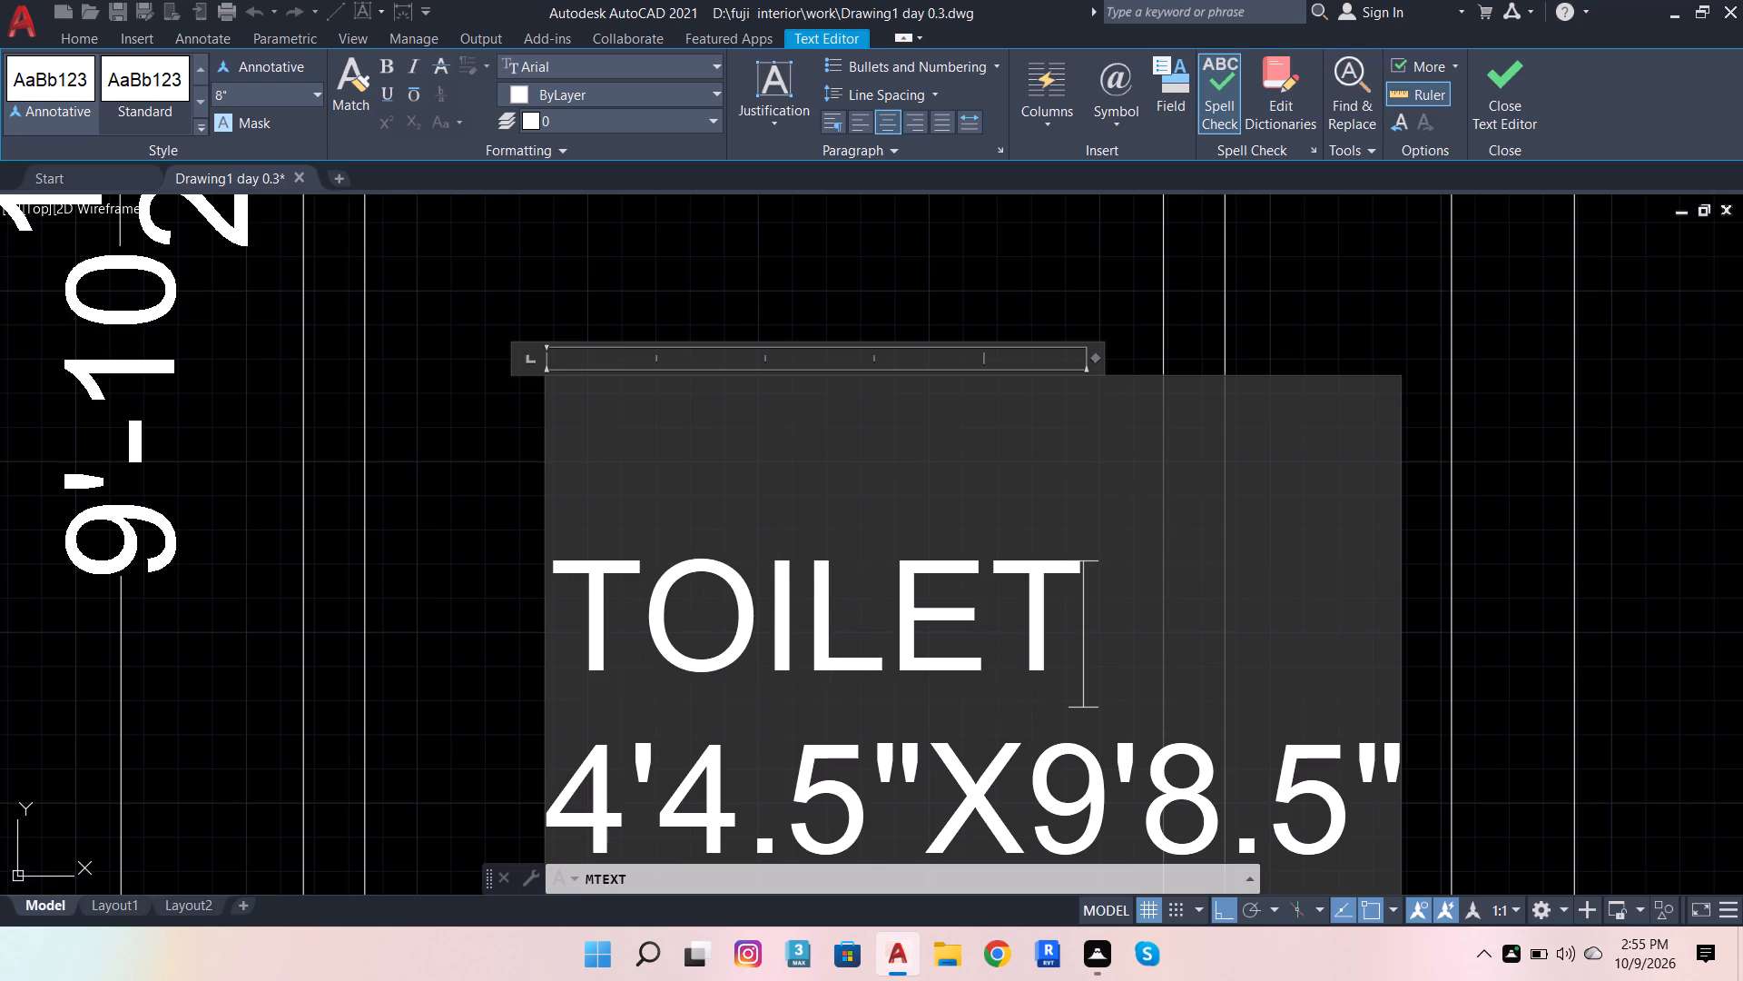
scroll(1054, 377, down, 2)
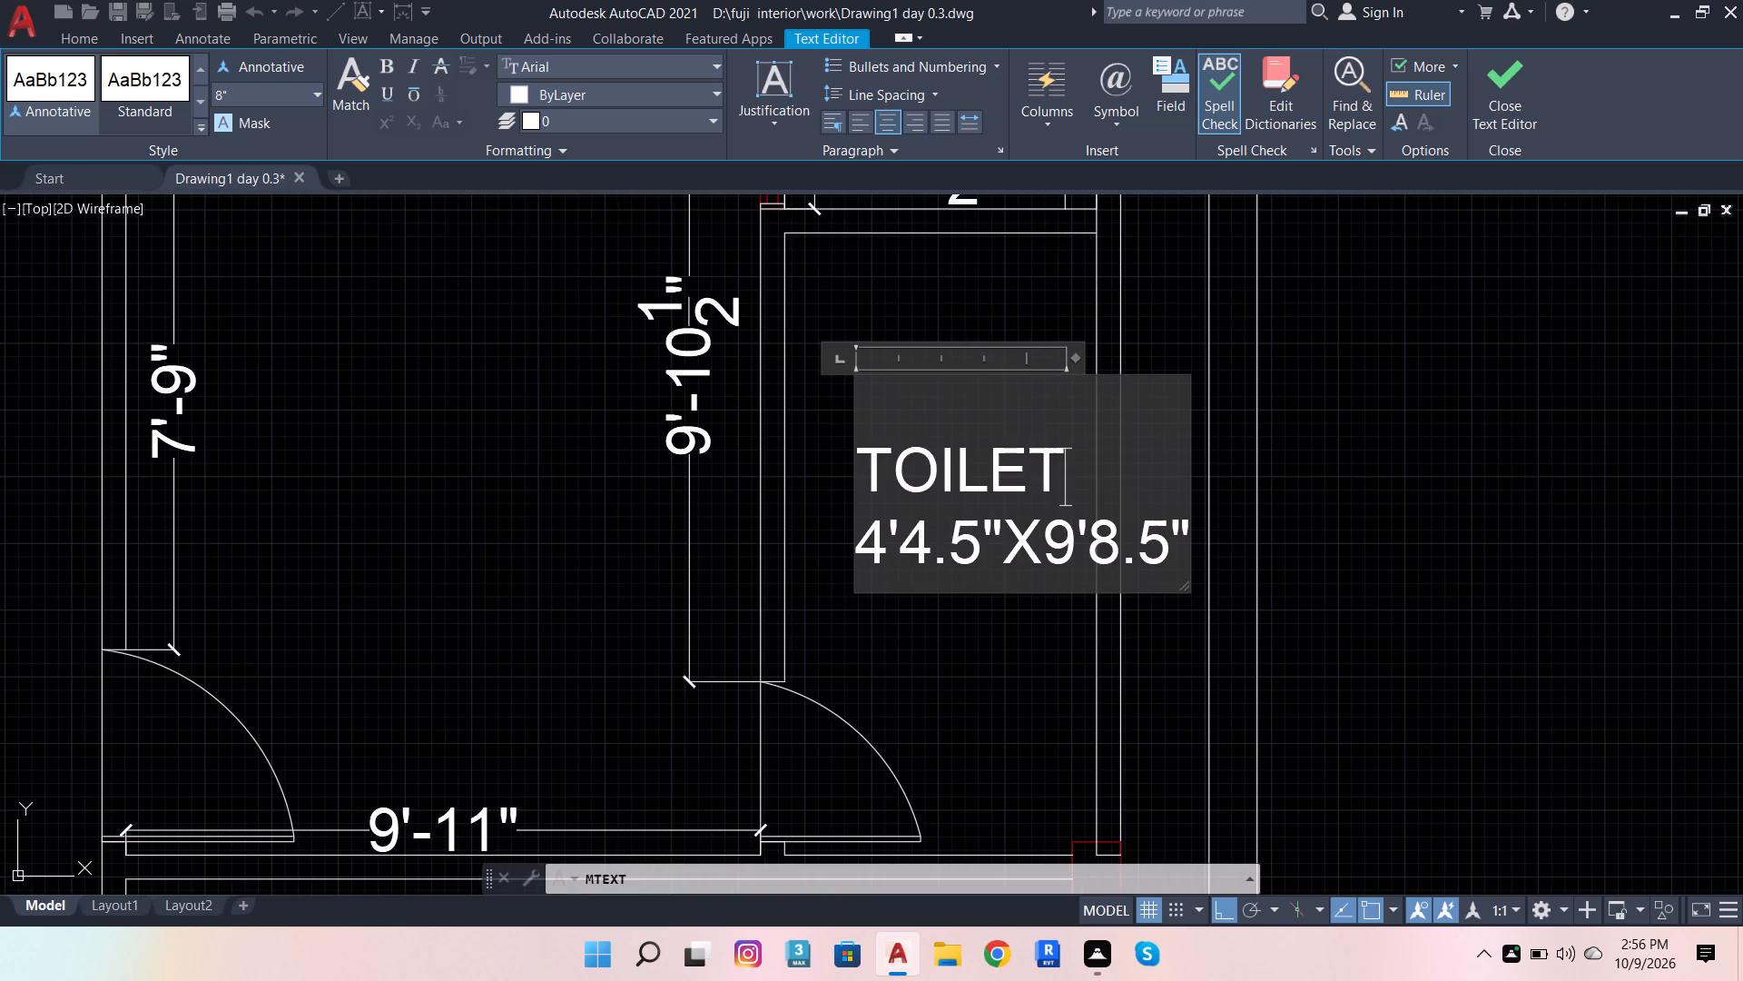
Finish editing the TOILET label with its 4'4.5"X9'8.5" size line and delete the whole label from the room.
scroll(920, 463, up, 1)
click(1566, 381)
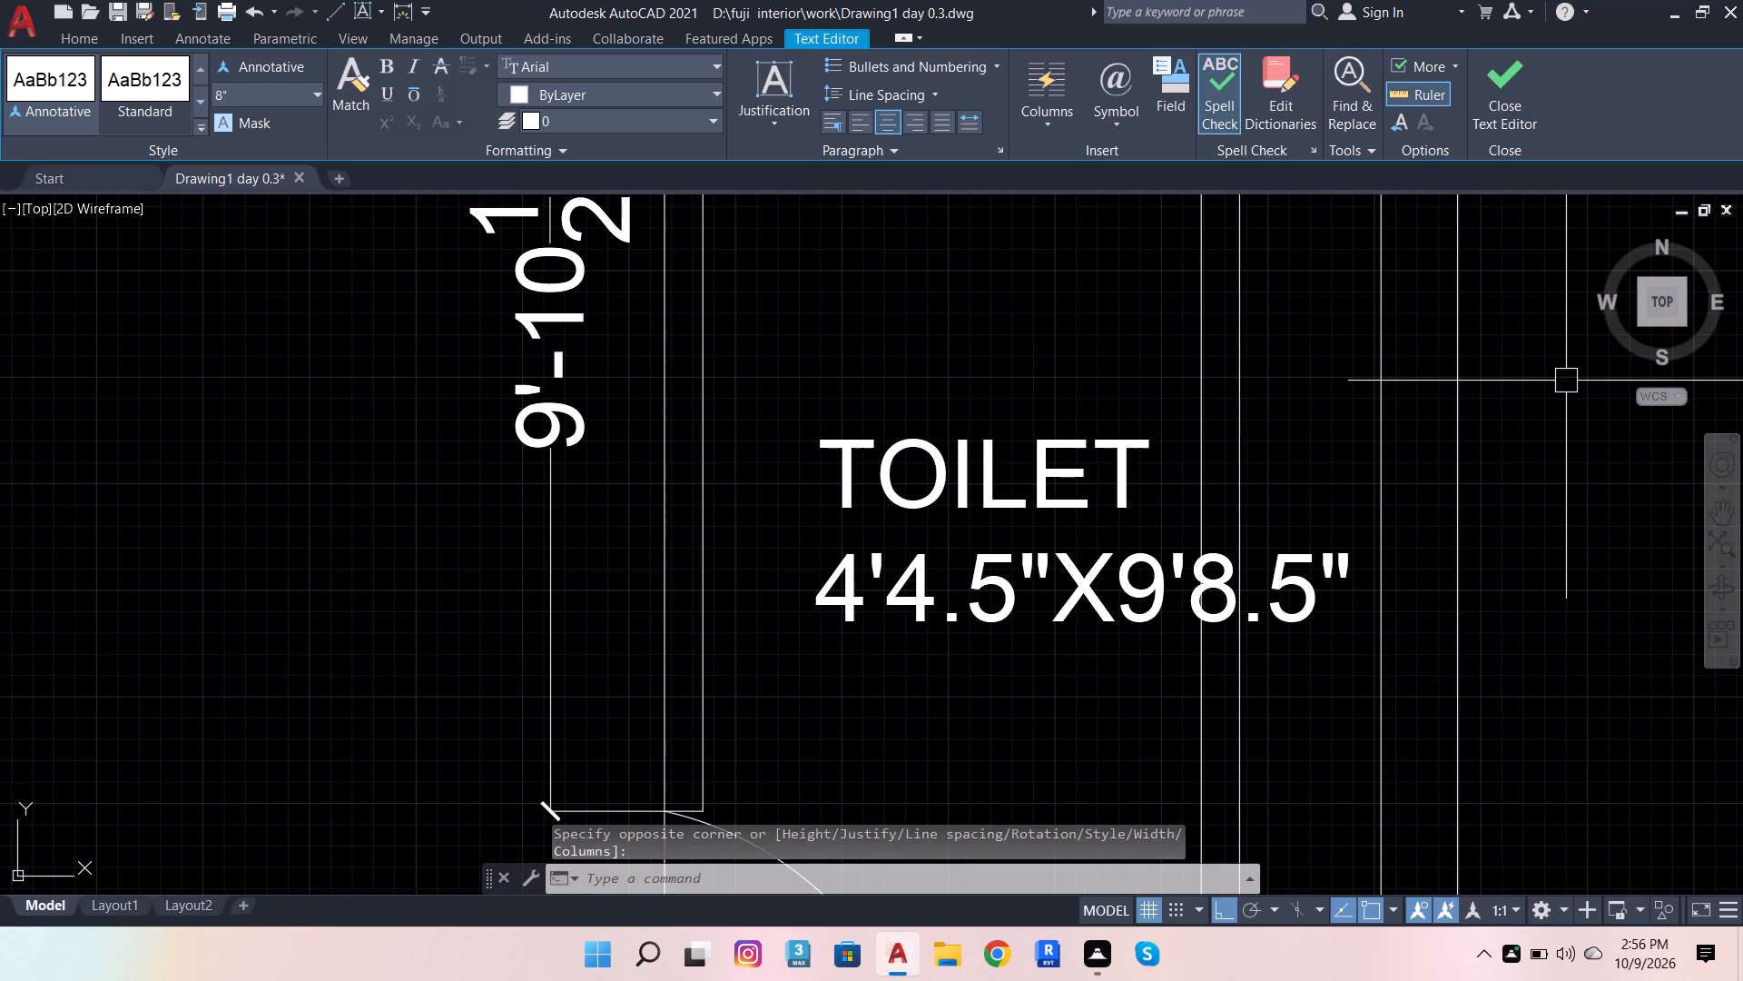
double_click(1070, 489)
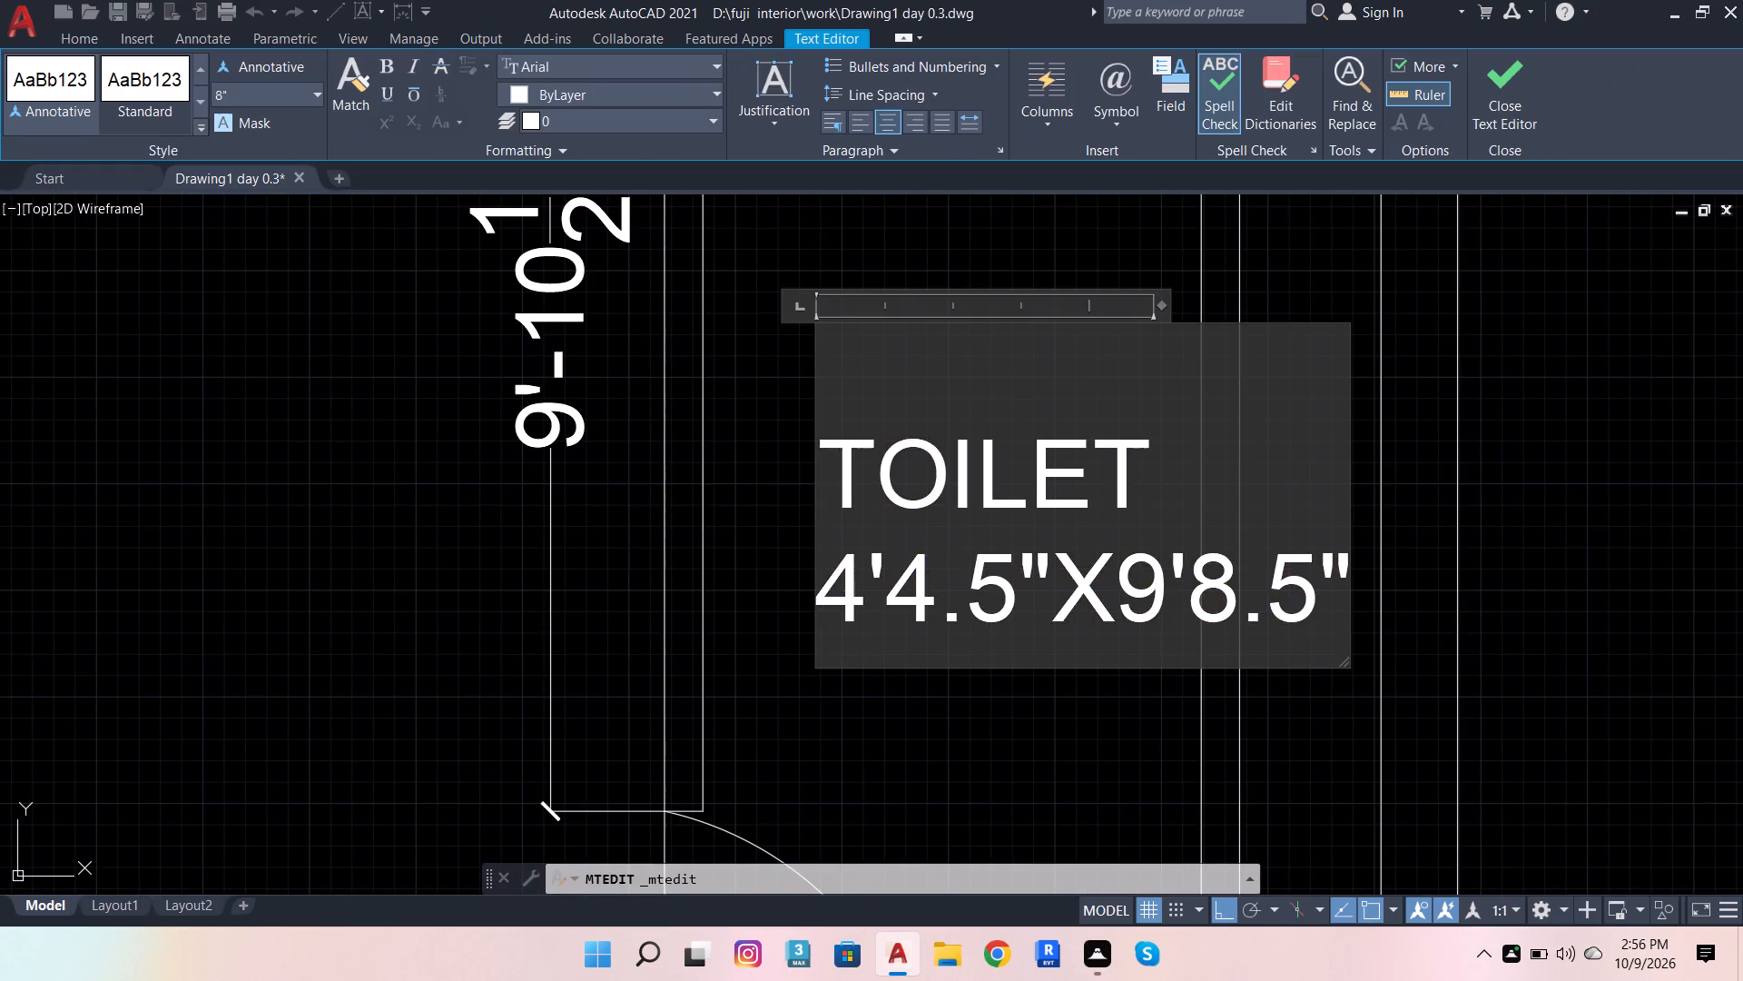
click(1331, 590)
click(1347, 586)
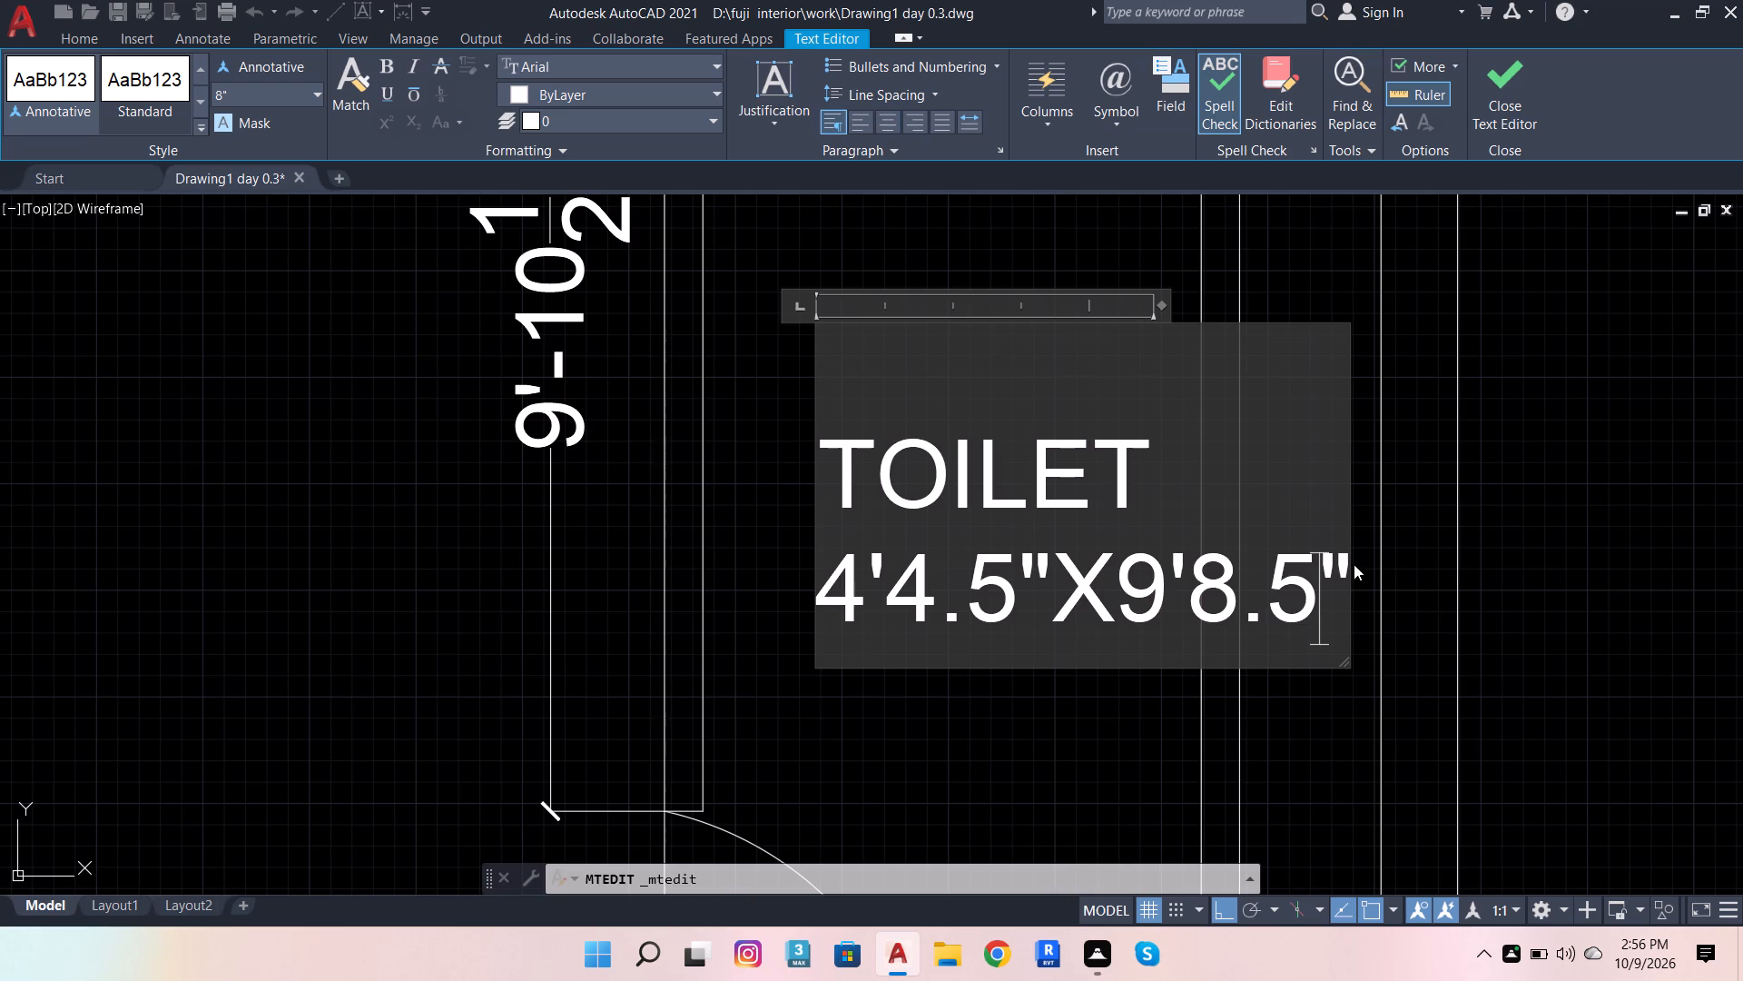
click(1354, 564)
click(1317, 573)
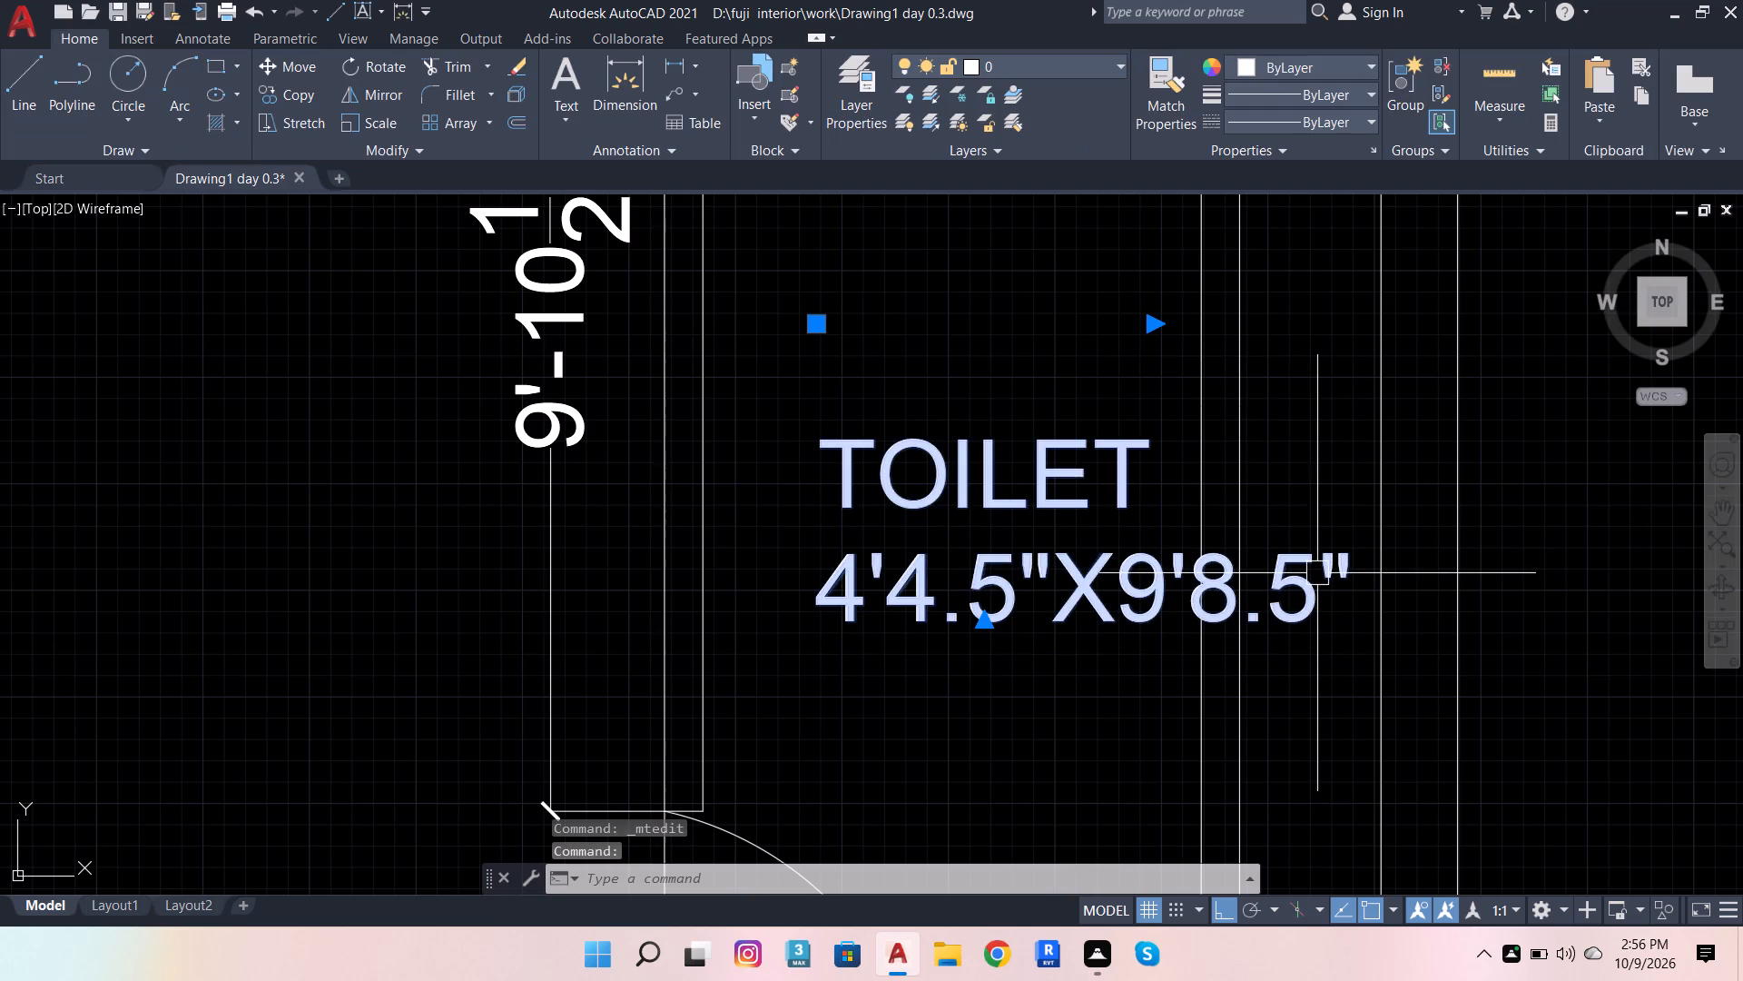
key(Delete)
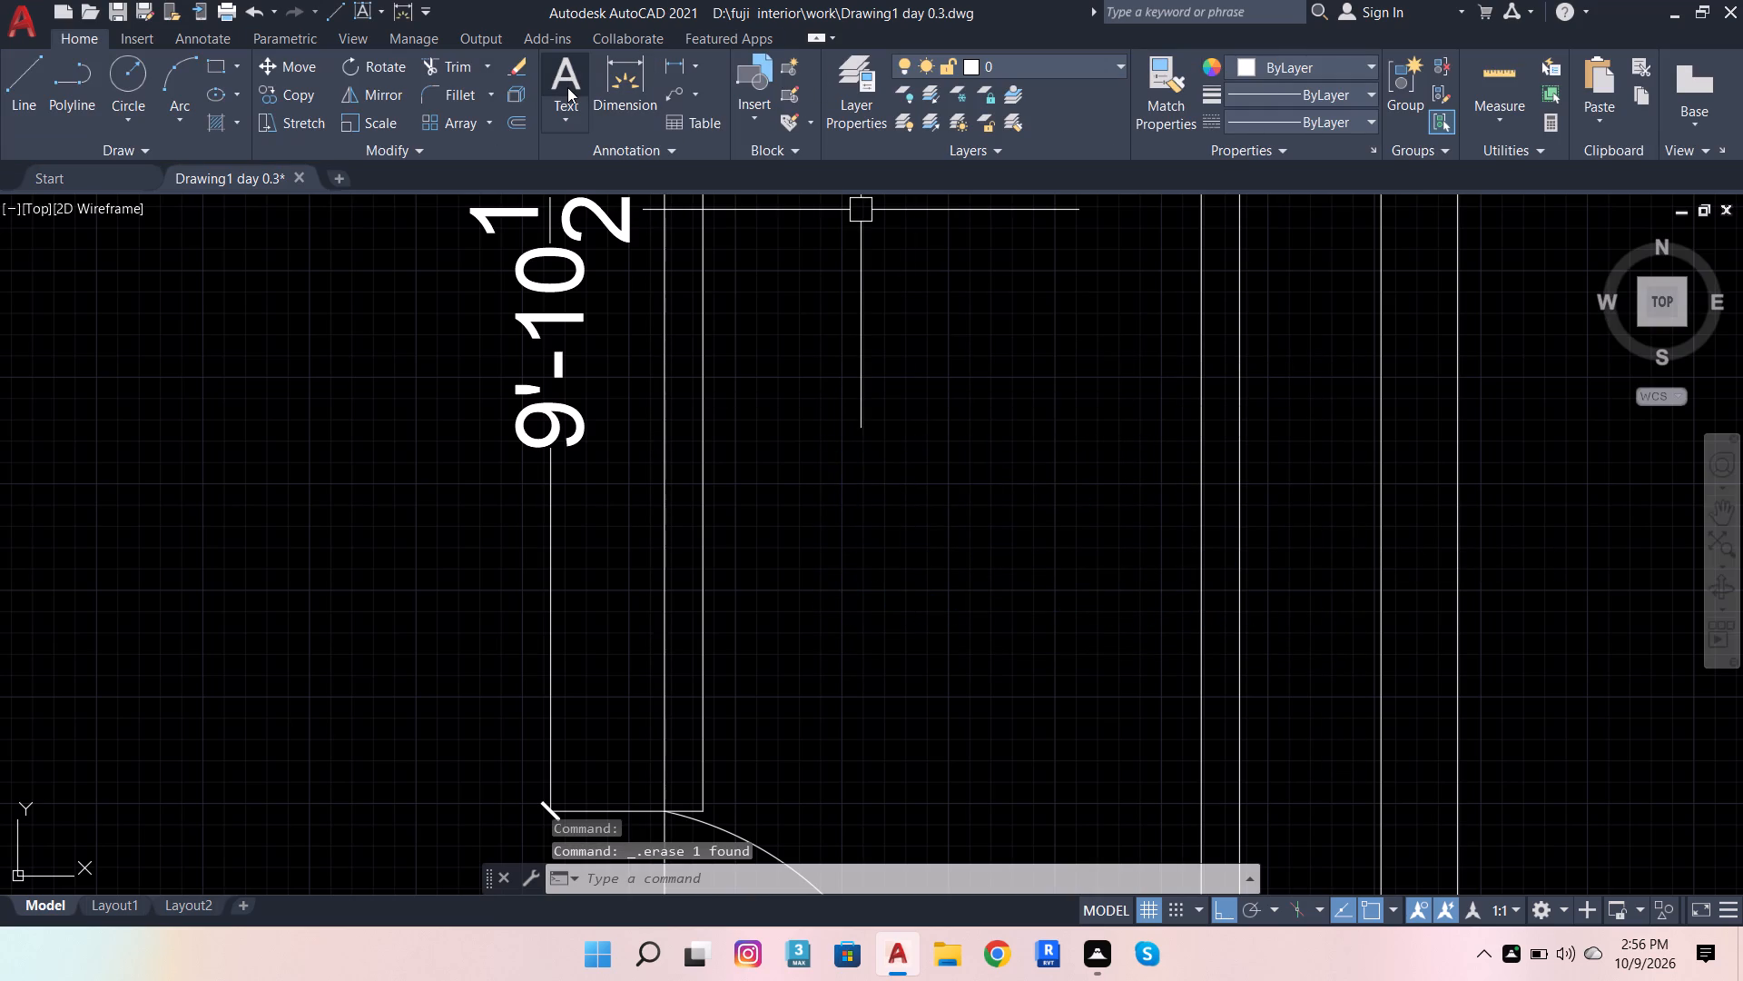
Start a new multiline text label in the same narrow room, centre-align its paragraph, and enter TOILET.
click(566, 88)
click(770, 342)
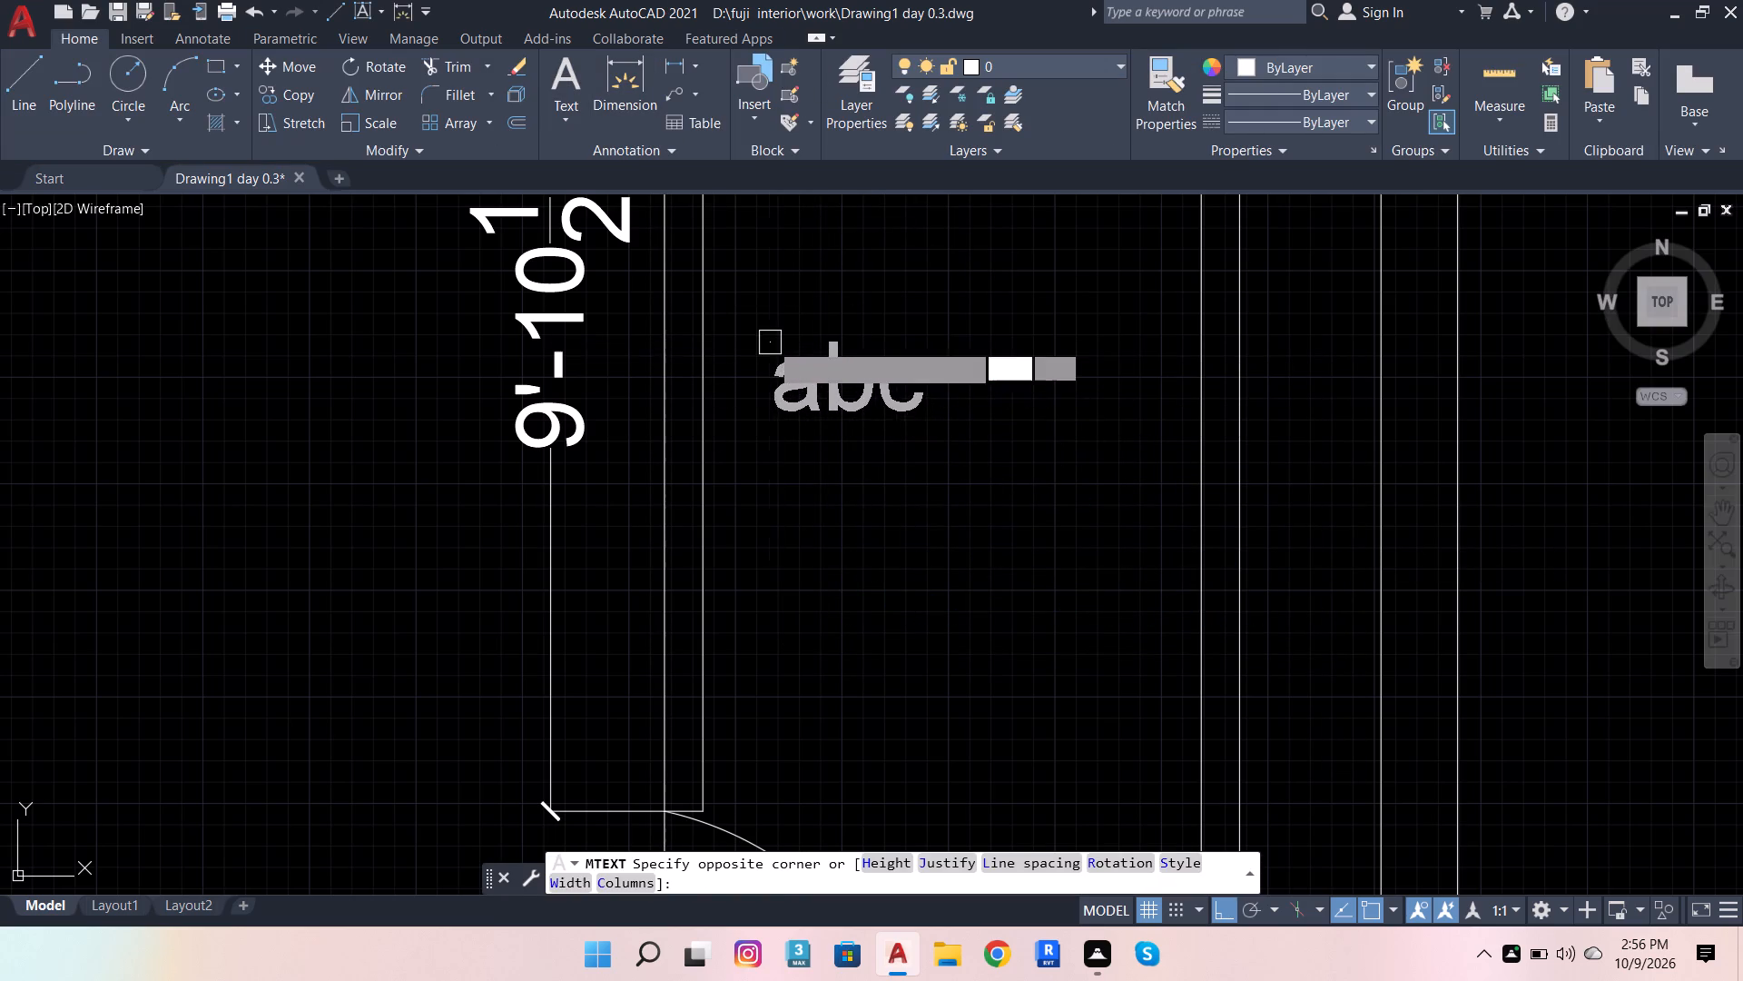
click(1191, 590)
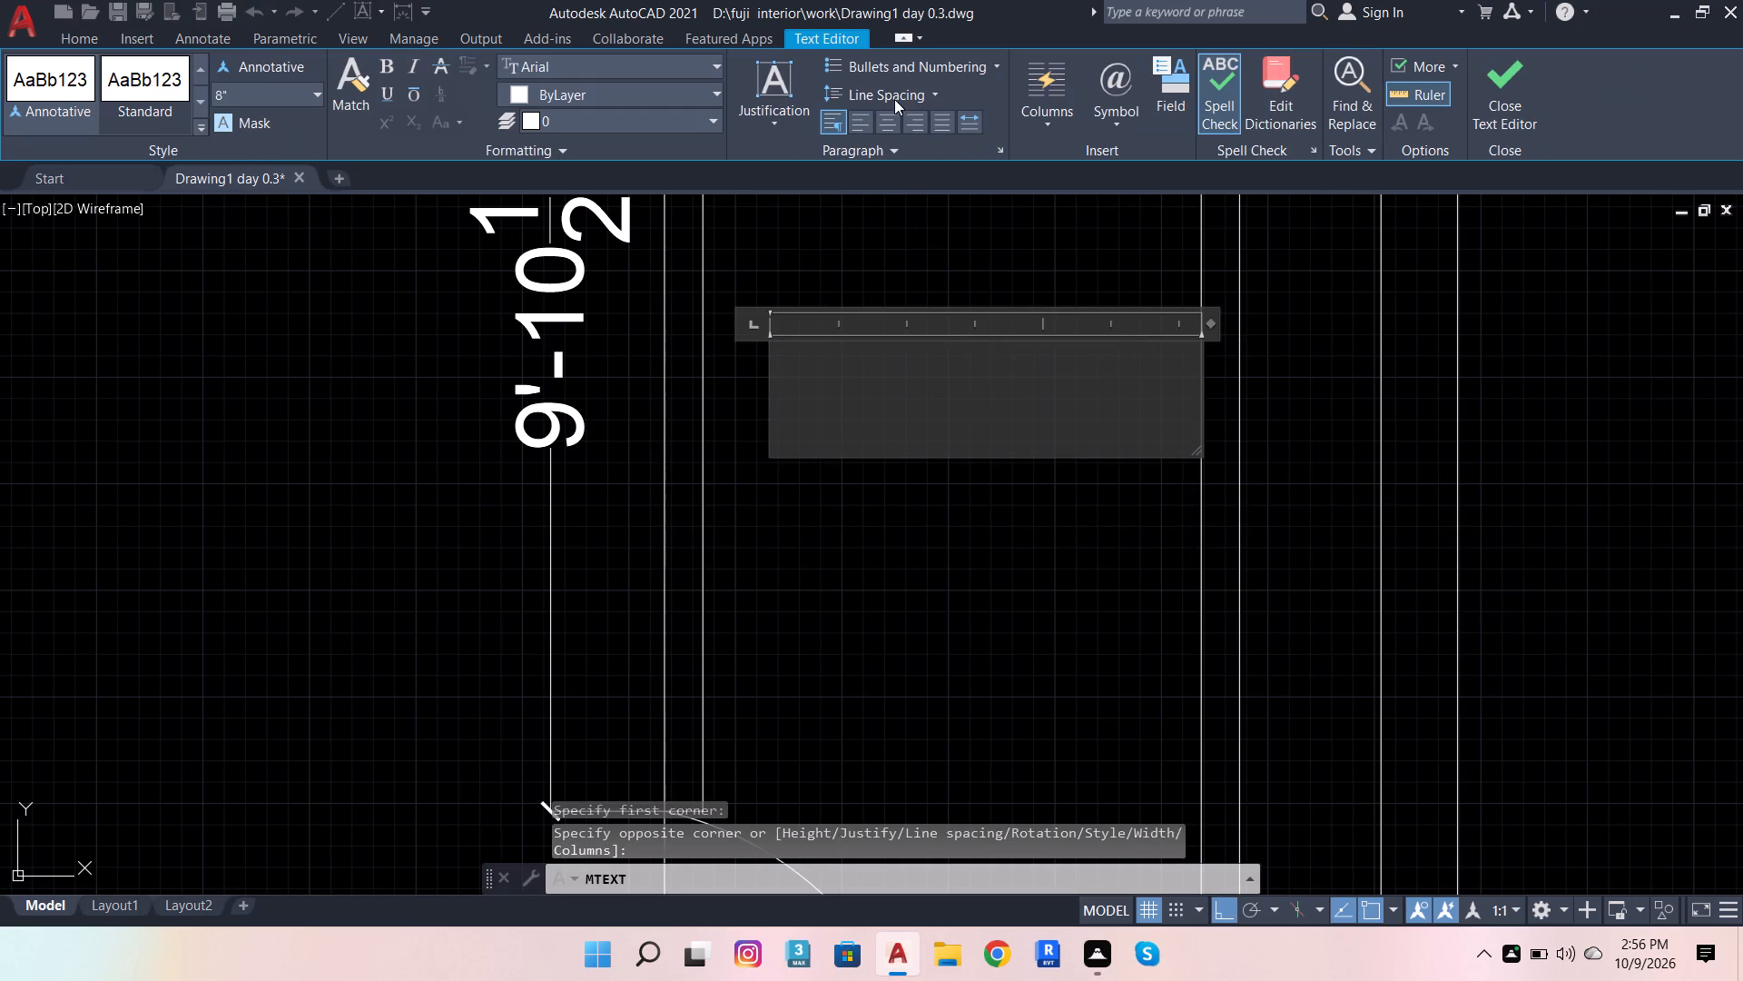
click(882, 128)
scroll(1000, 378, up, 3)
scroll(1009, 406, down, 2)
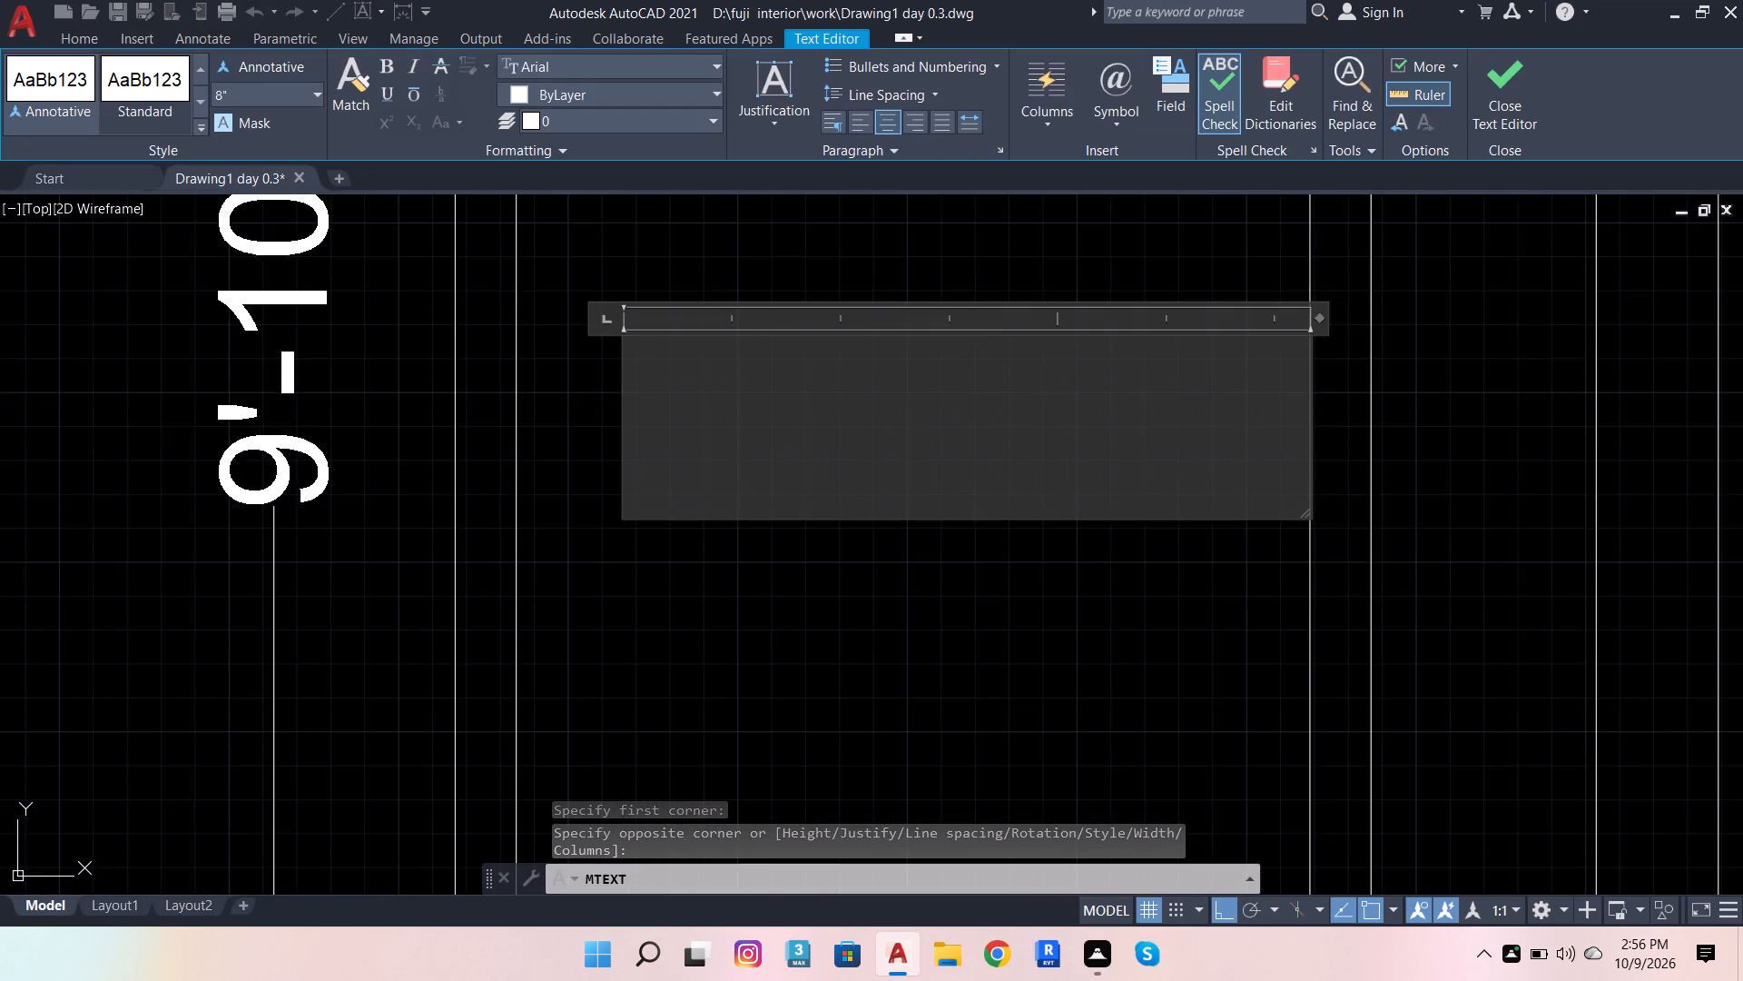
scroll(1147, 477, up, 1)
text(TOILET)
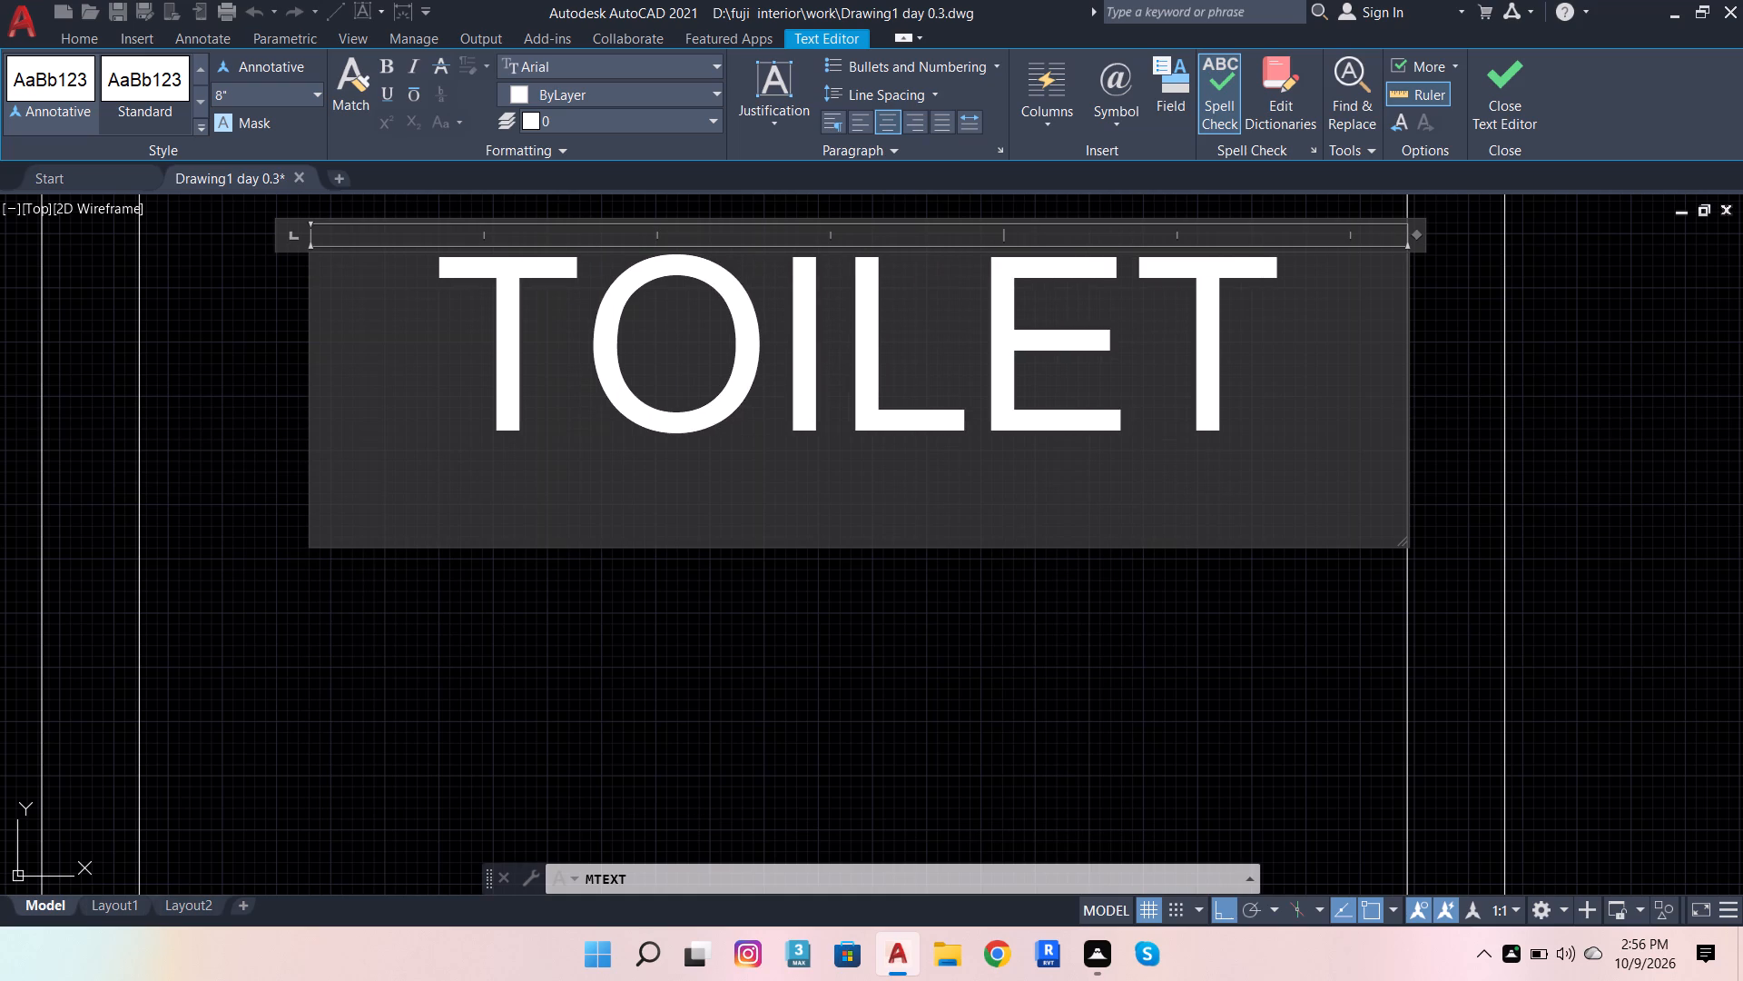
Add the size 4'4.5"X9'8.5" on a second line below TOILET and finish the label.
key(Return)
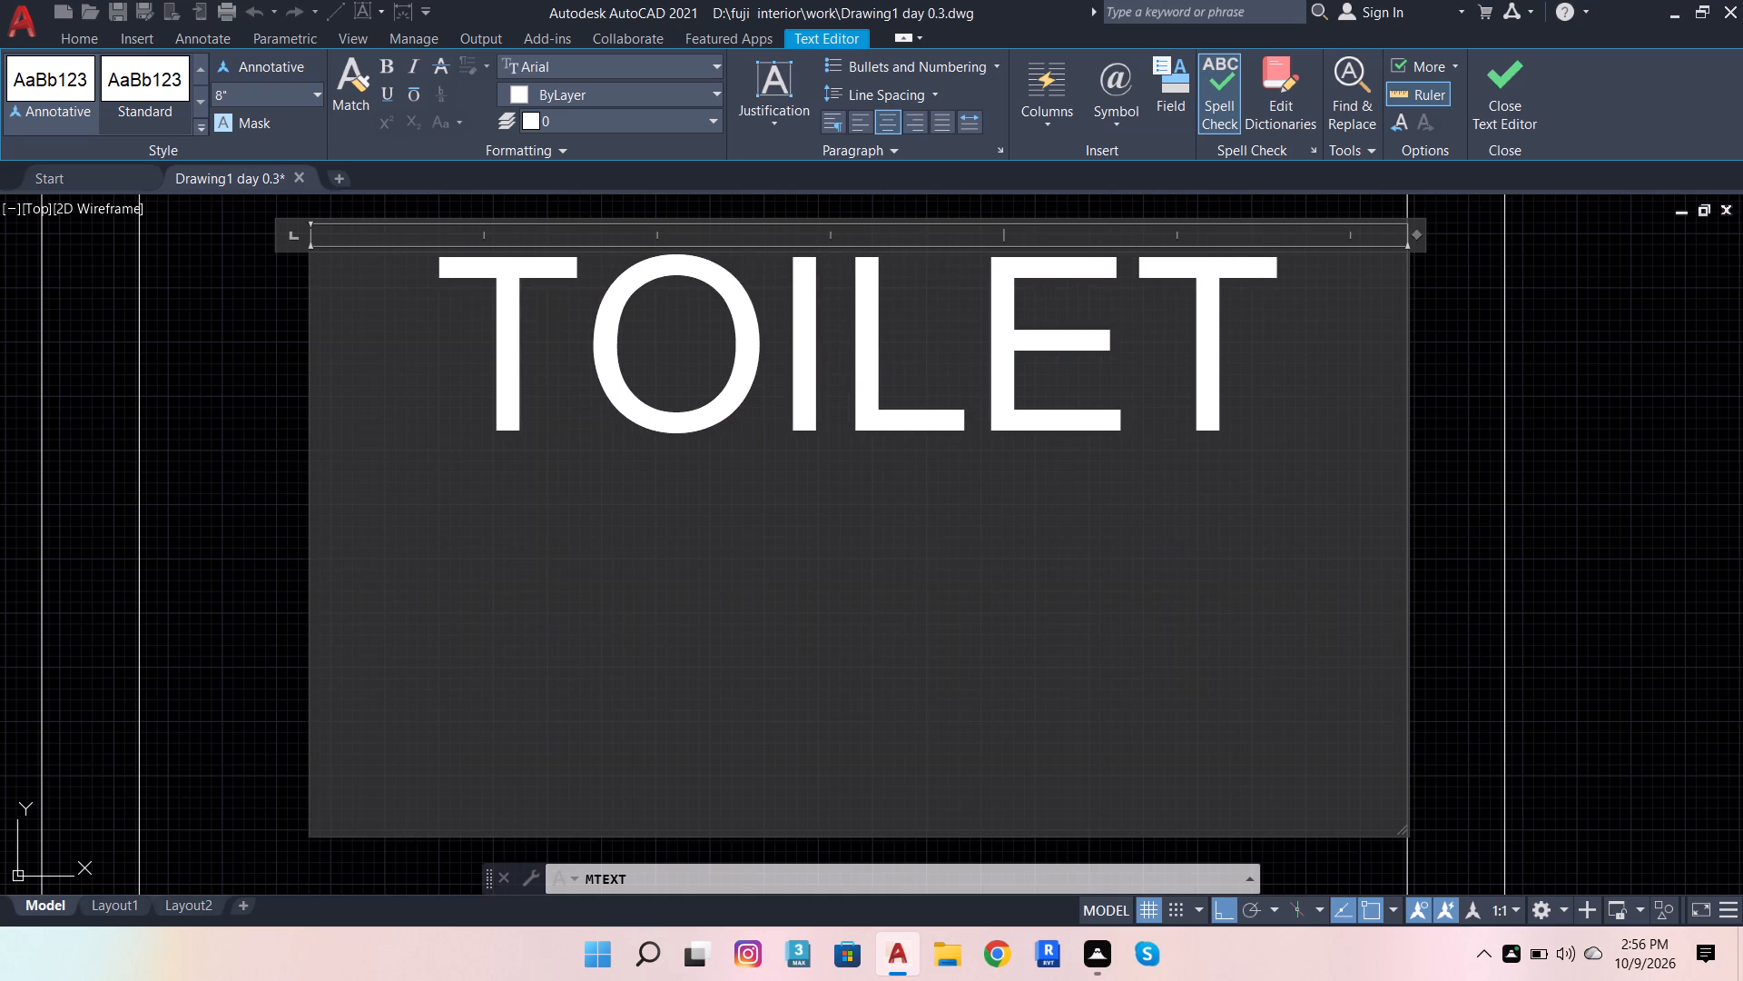
text(4')
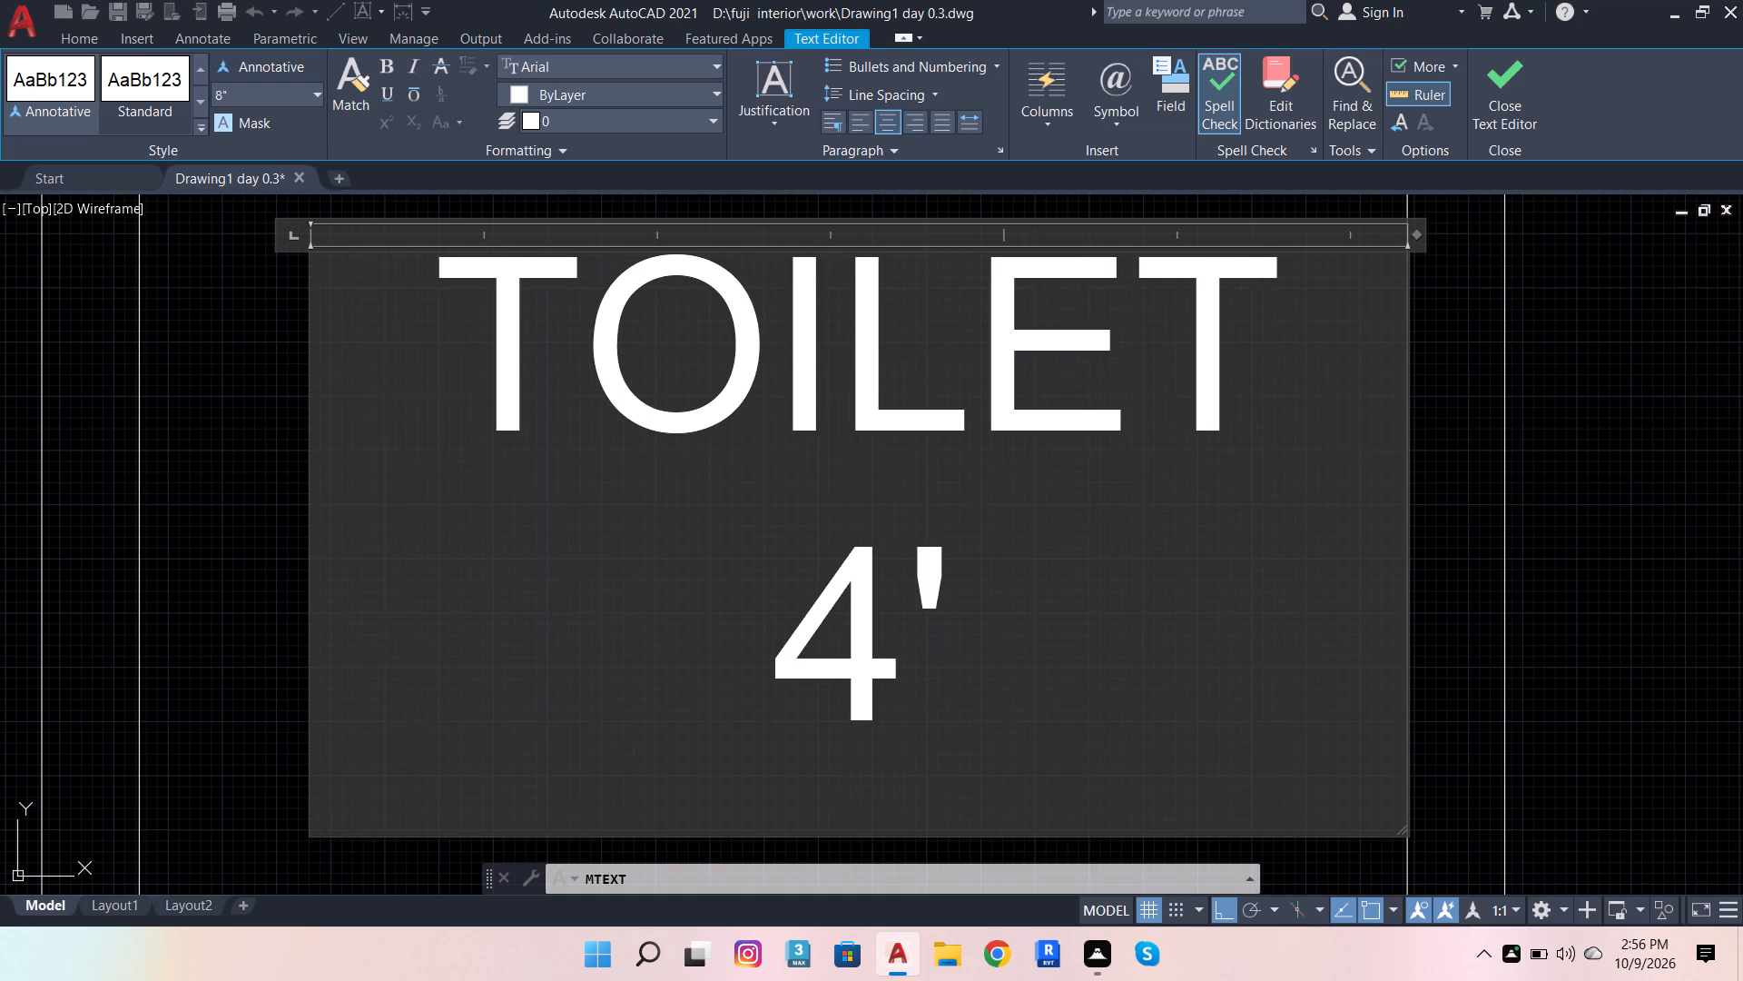
text(4.)
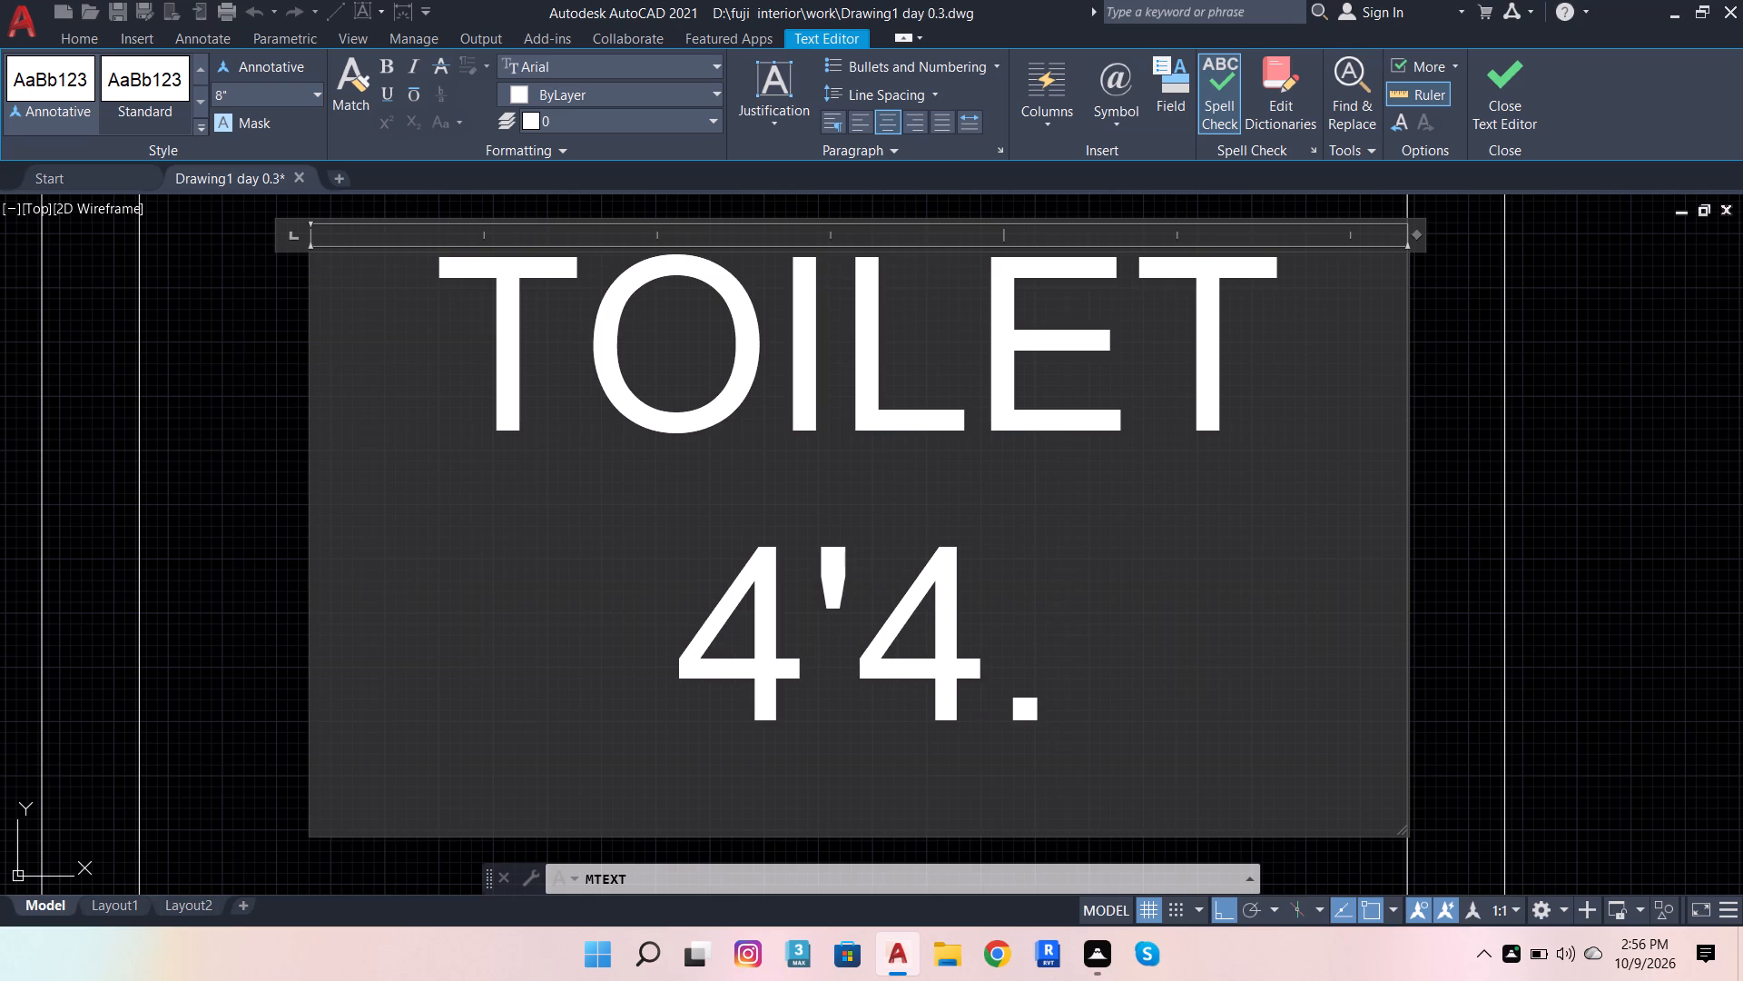
key(5)
key(shift+quotedbl)
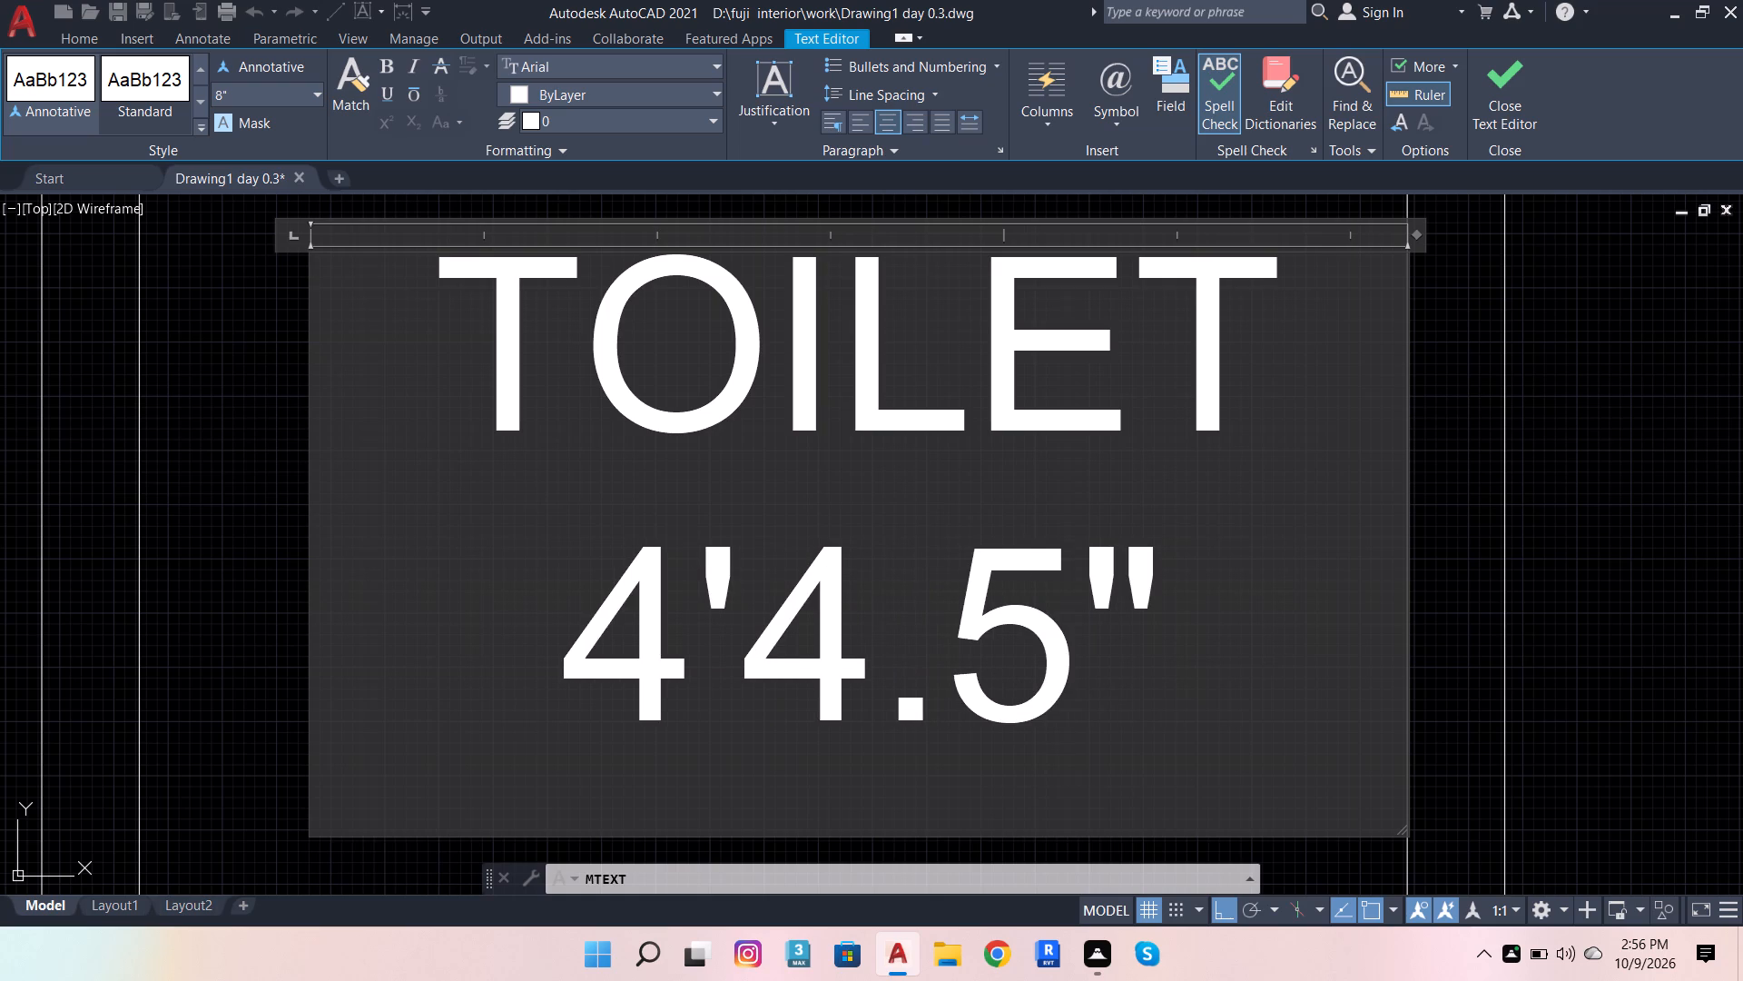
key(x)
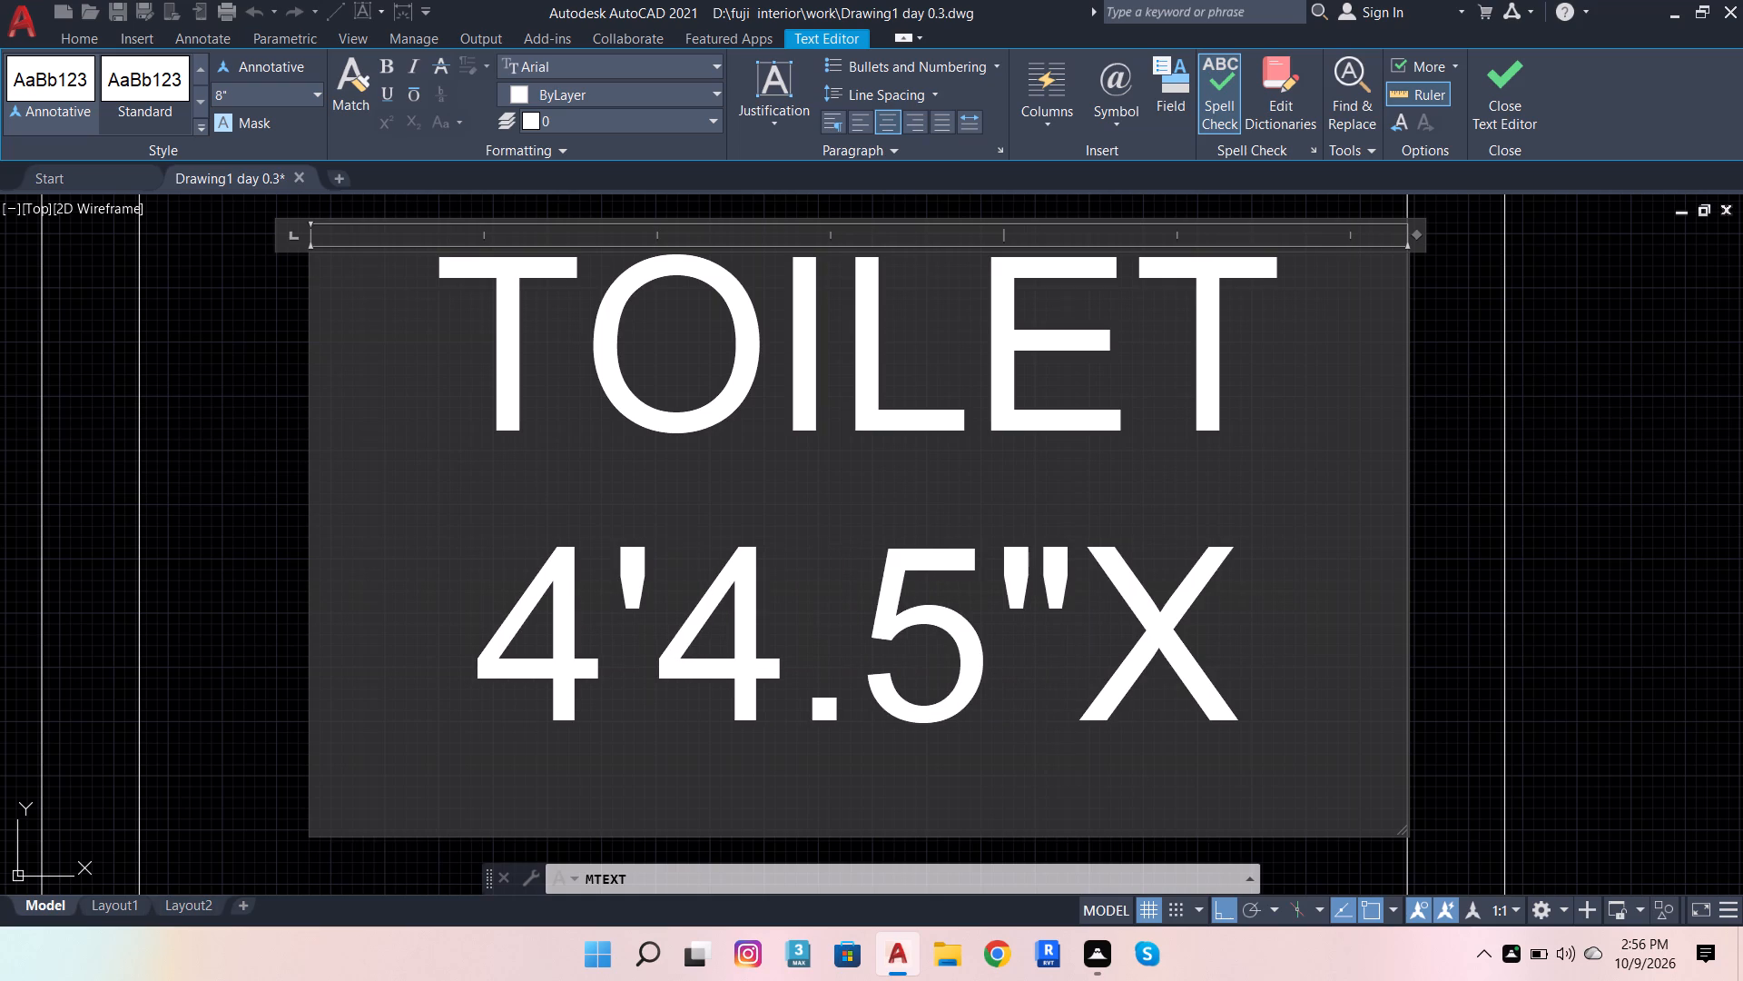
key(9)
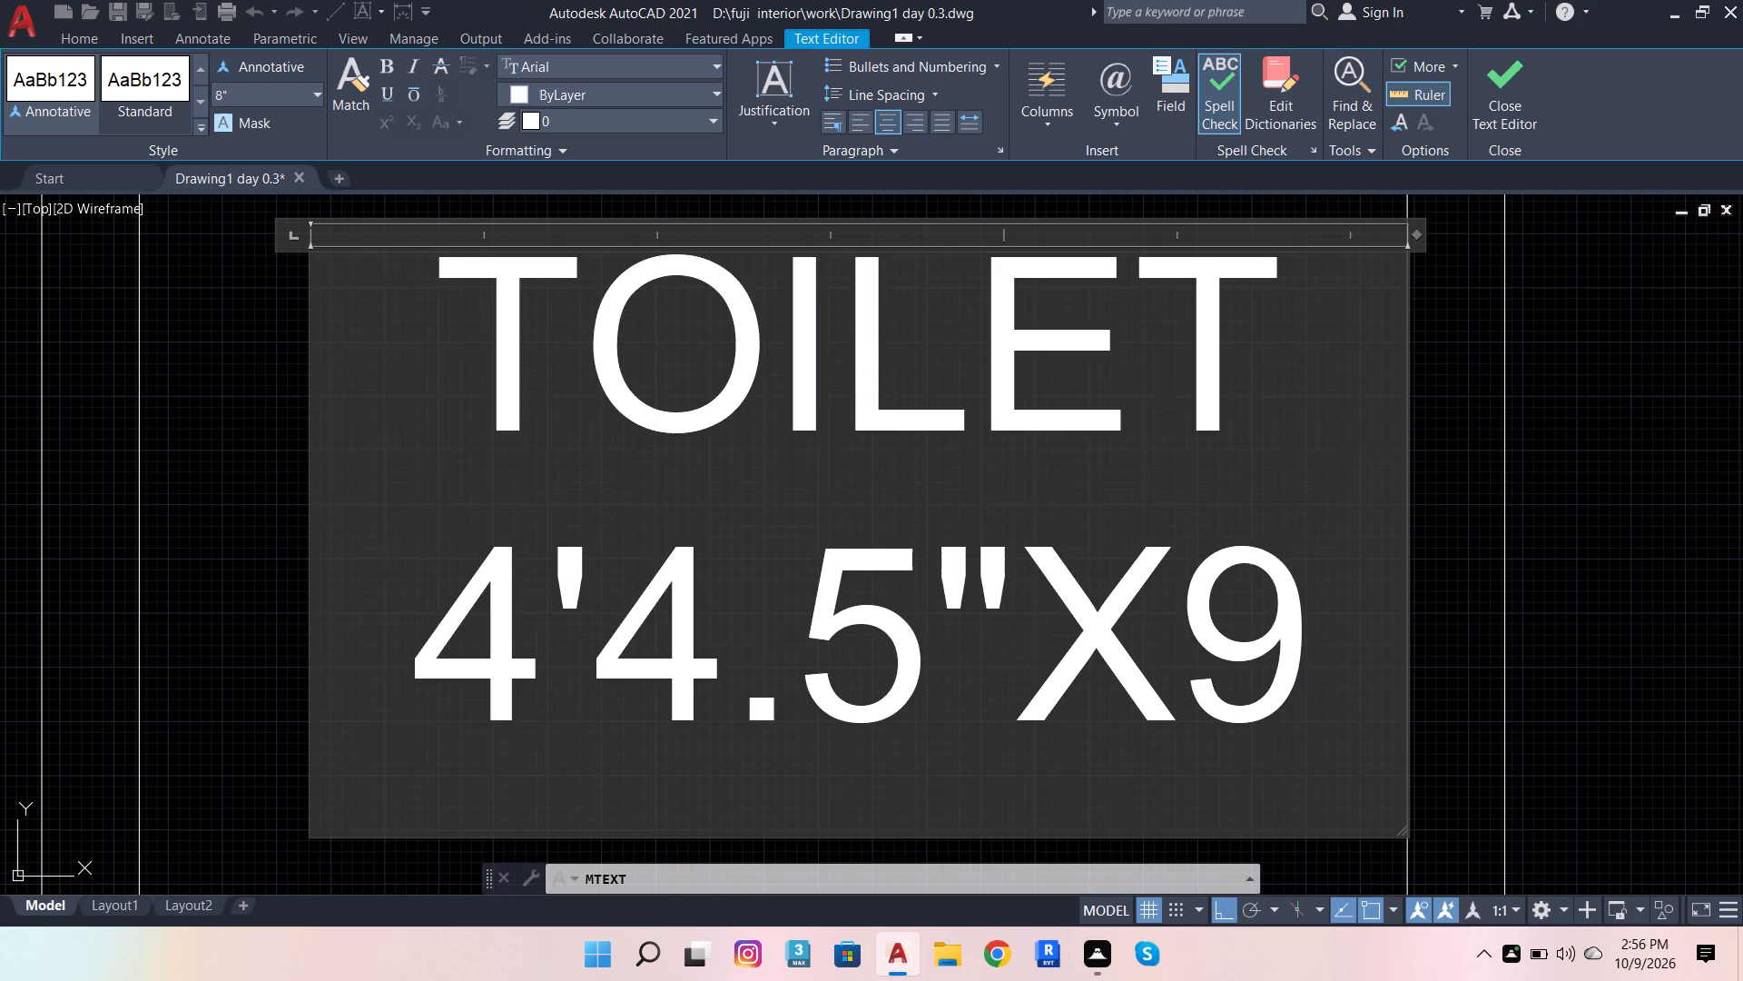
key(shift+quotedbl)
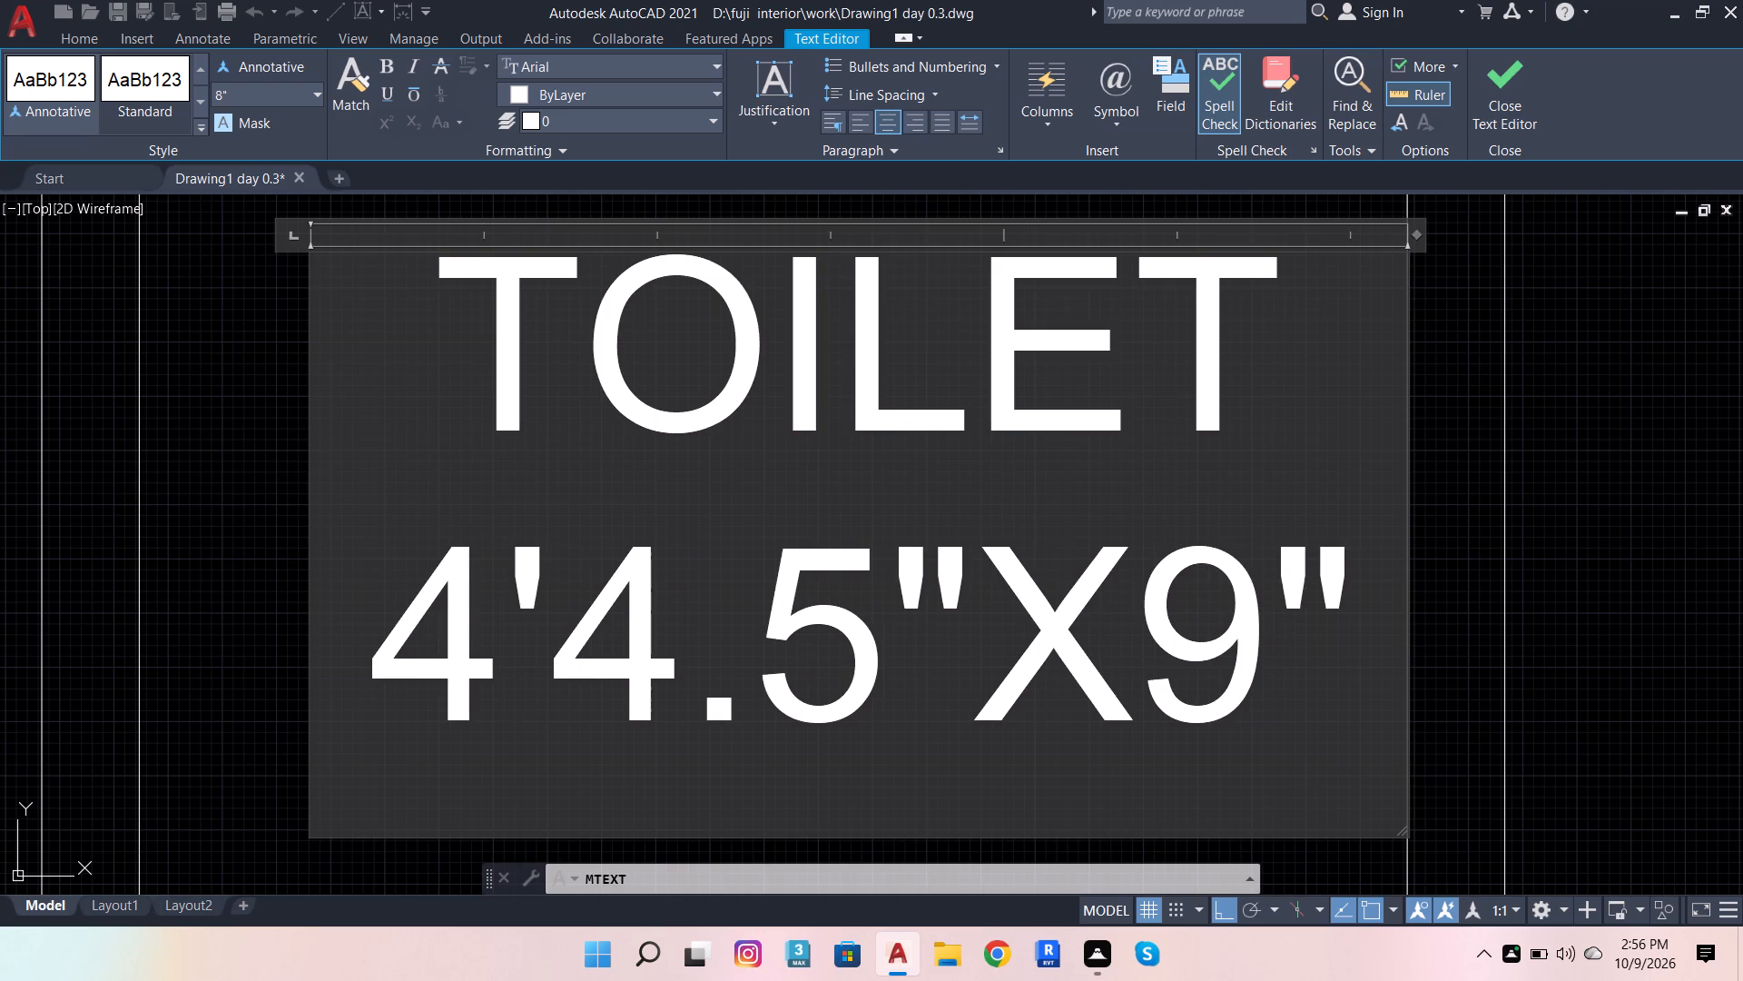
key(BackSpace)
key(apostrophe)
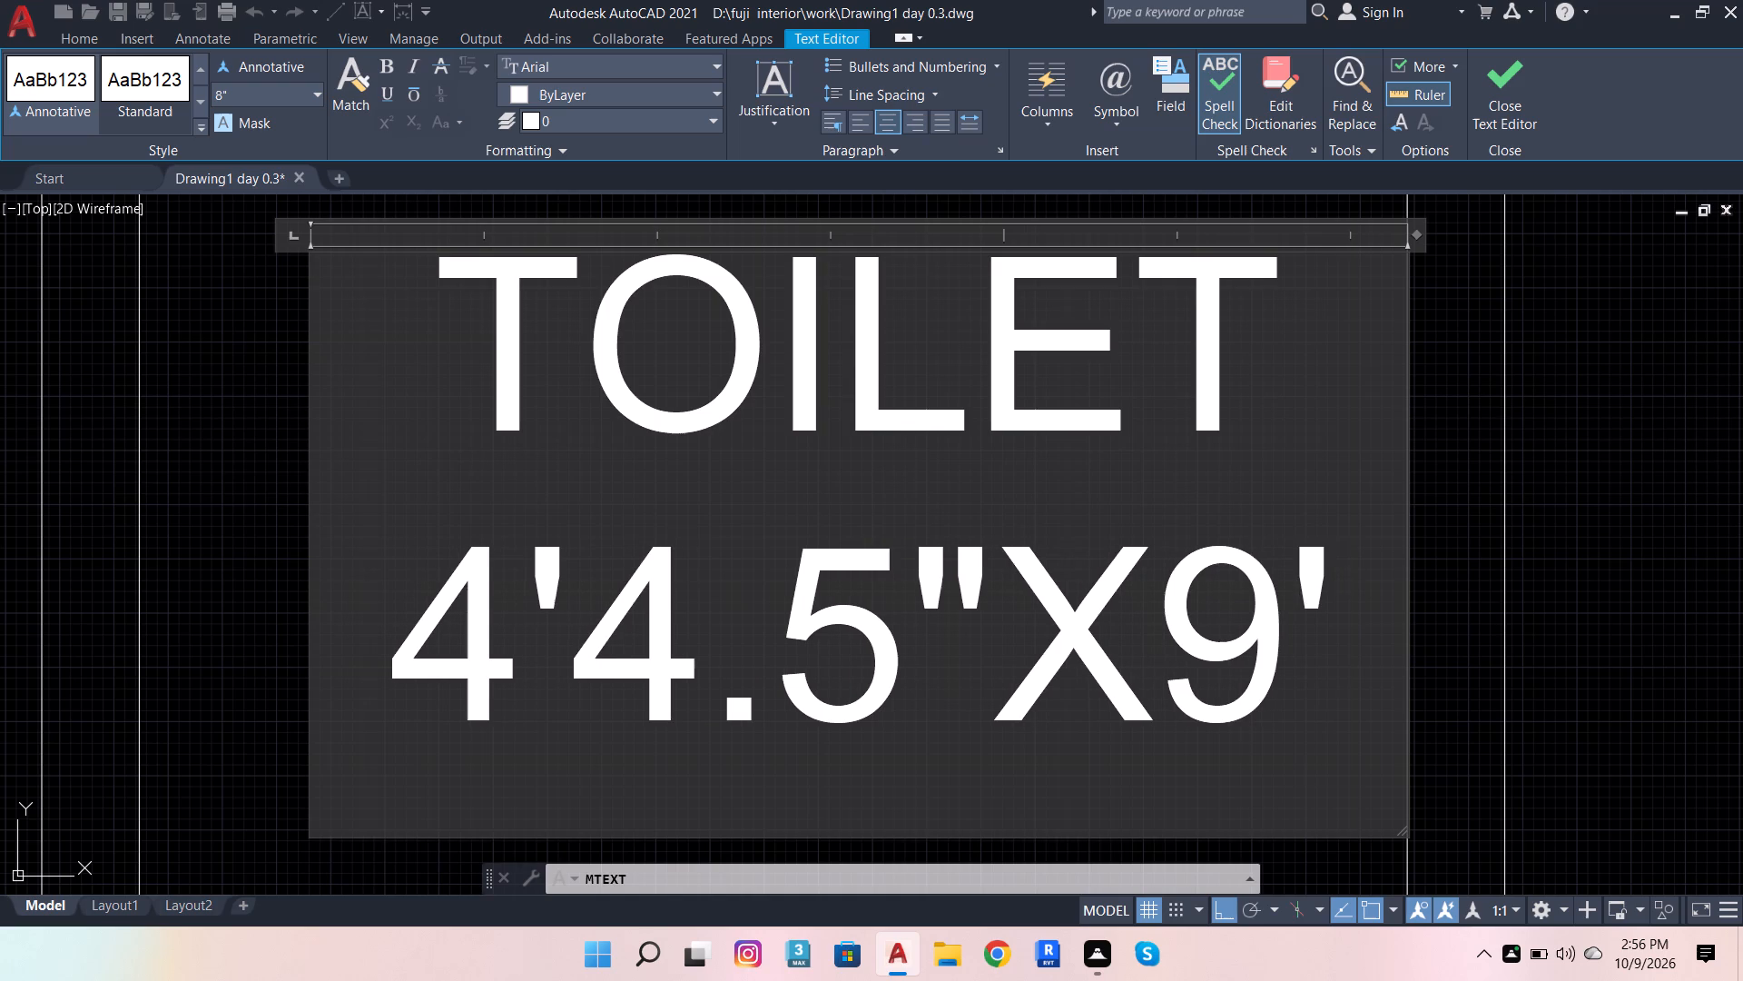
key(8)
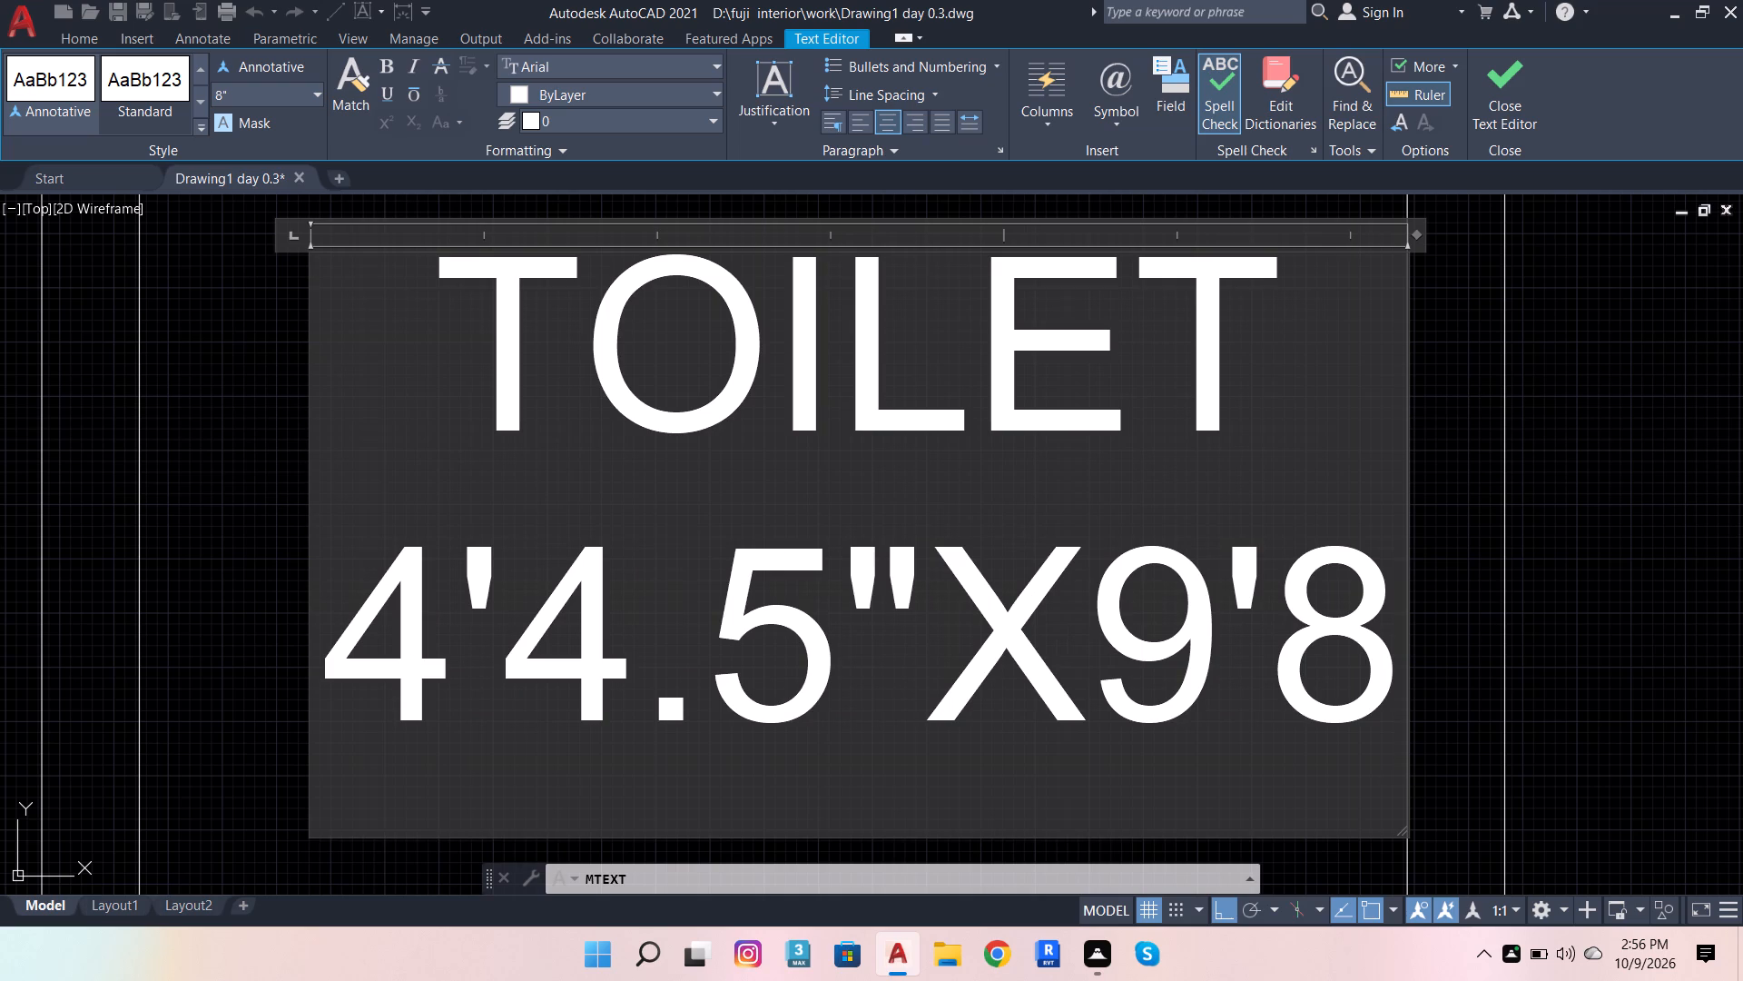
key(period)
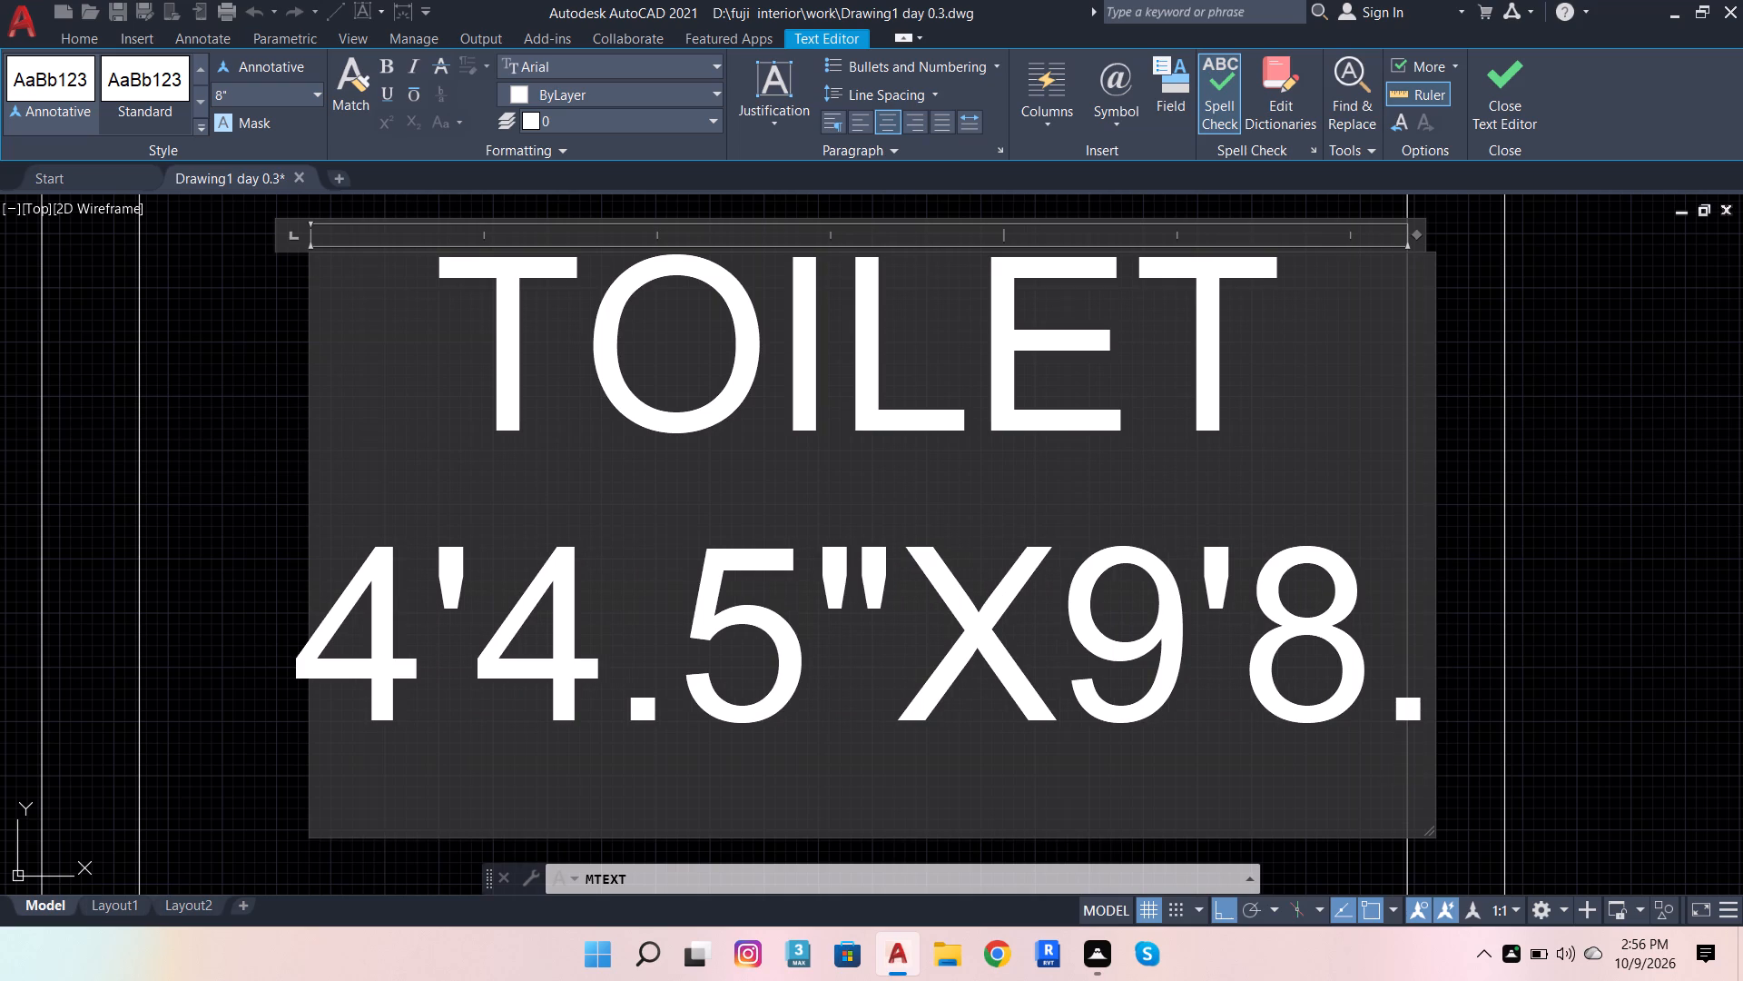
key(5)
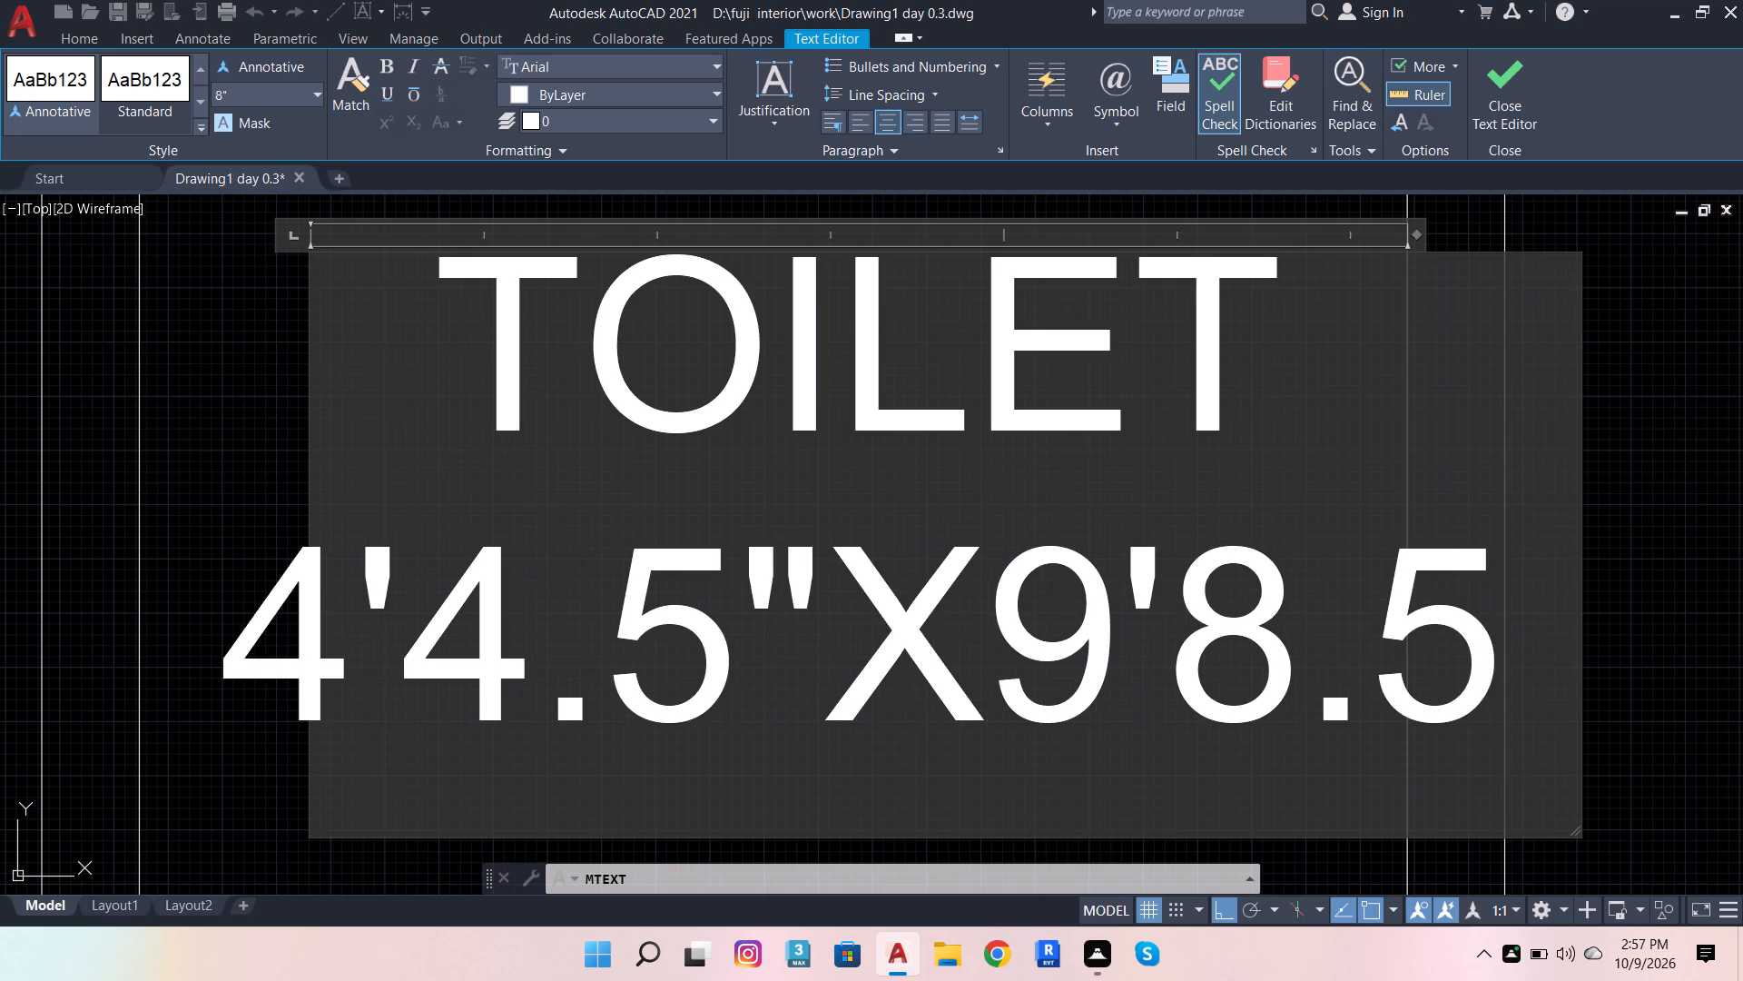
key(shift+quotedbl)
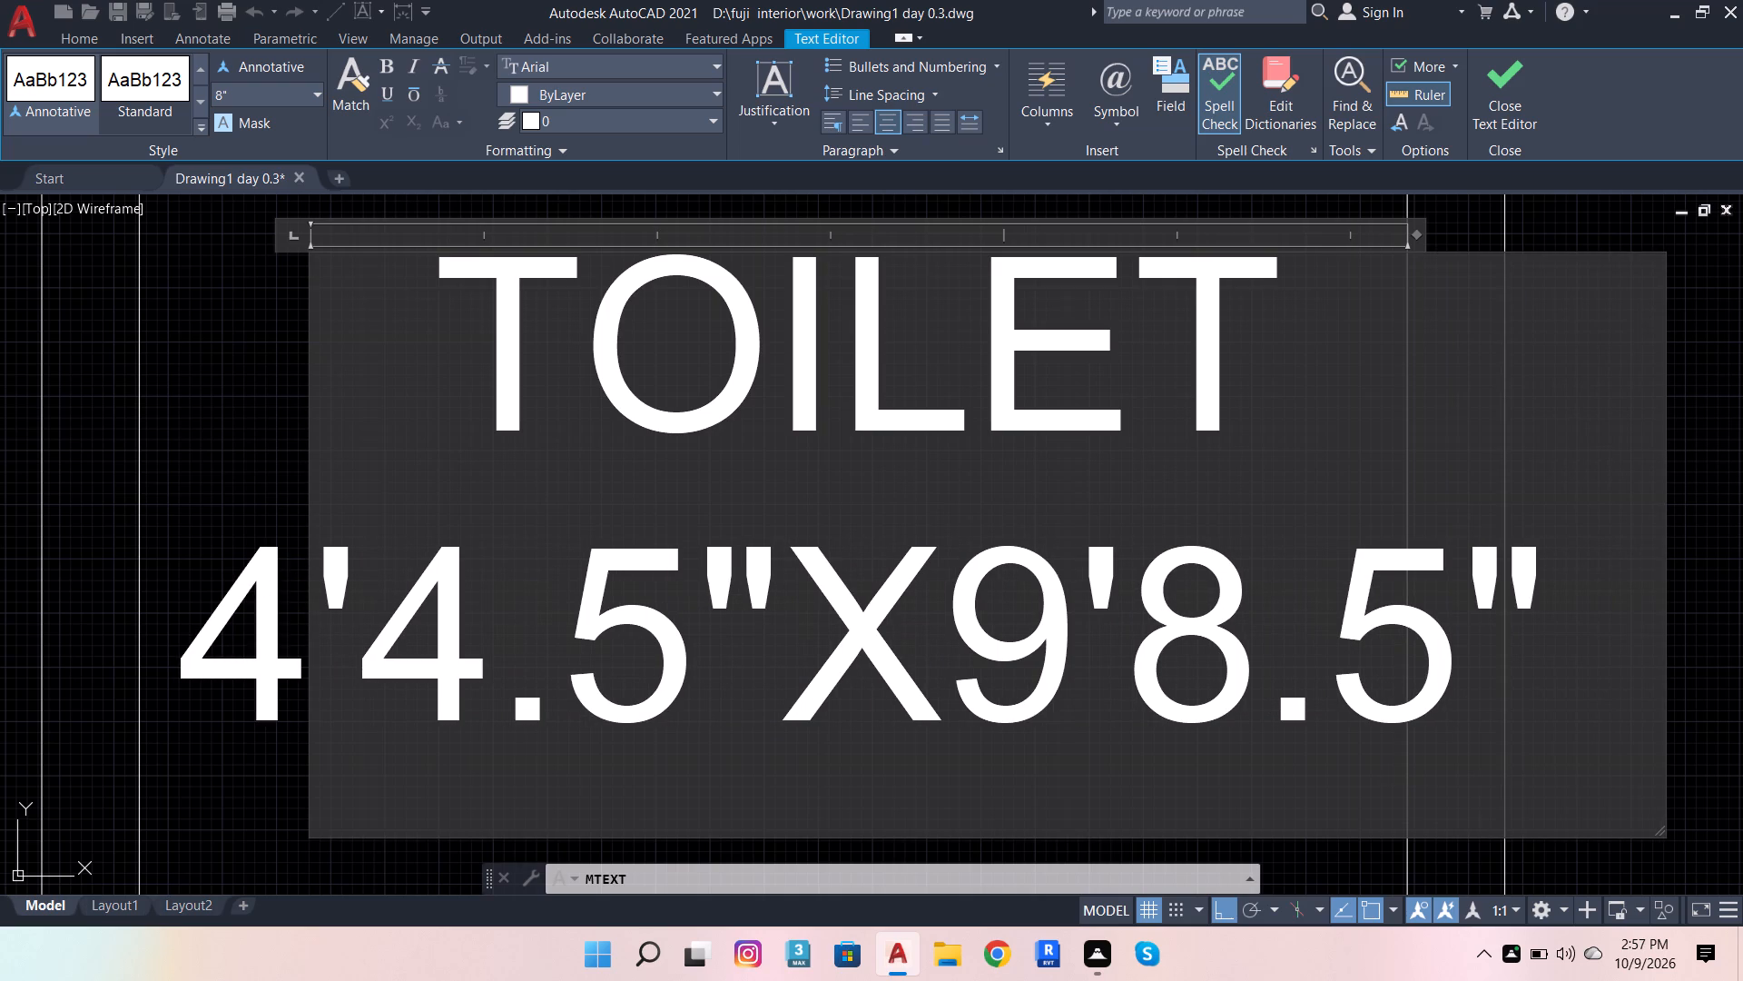
scroll(1147, 478, down, 4)
click(1525, 576)
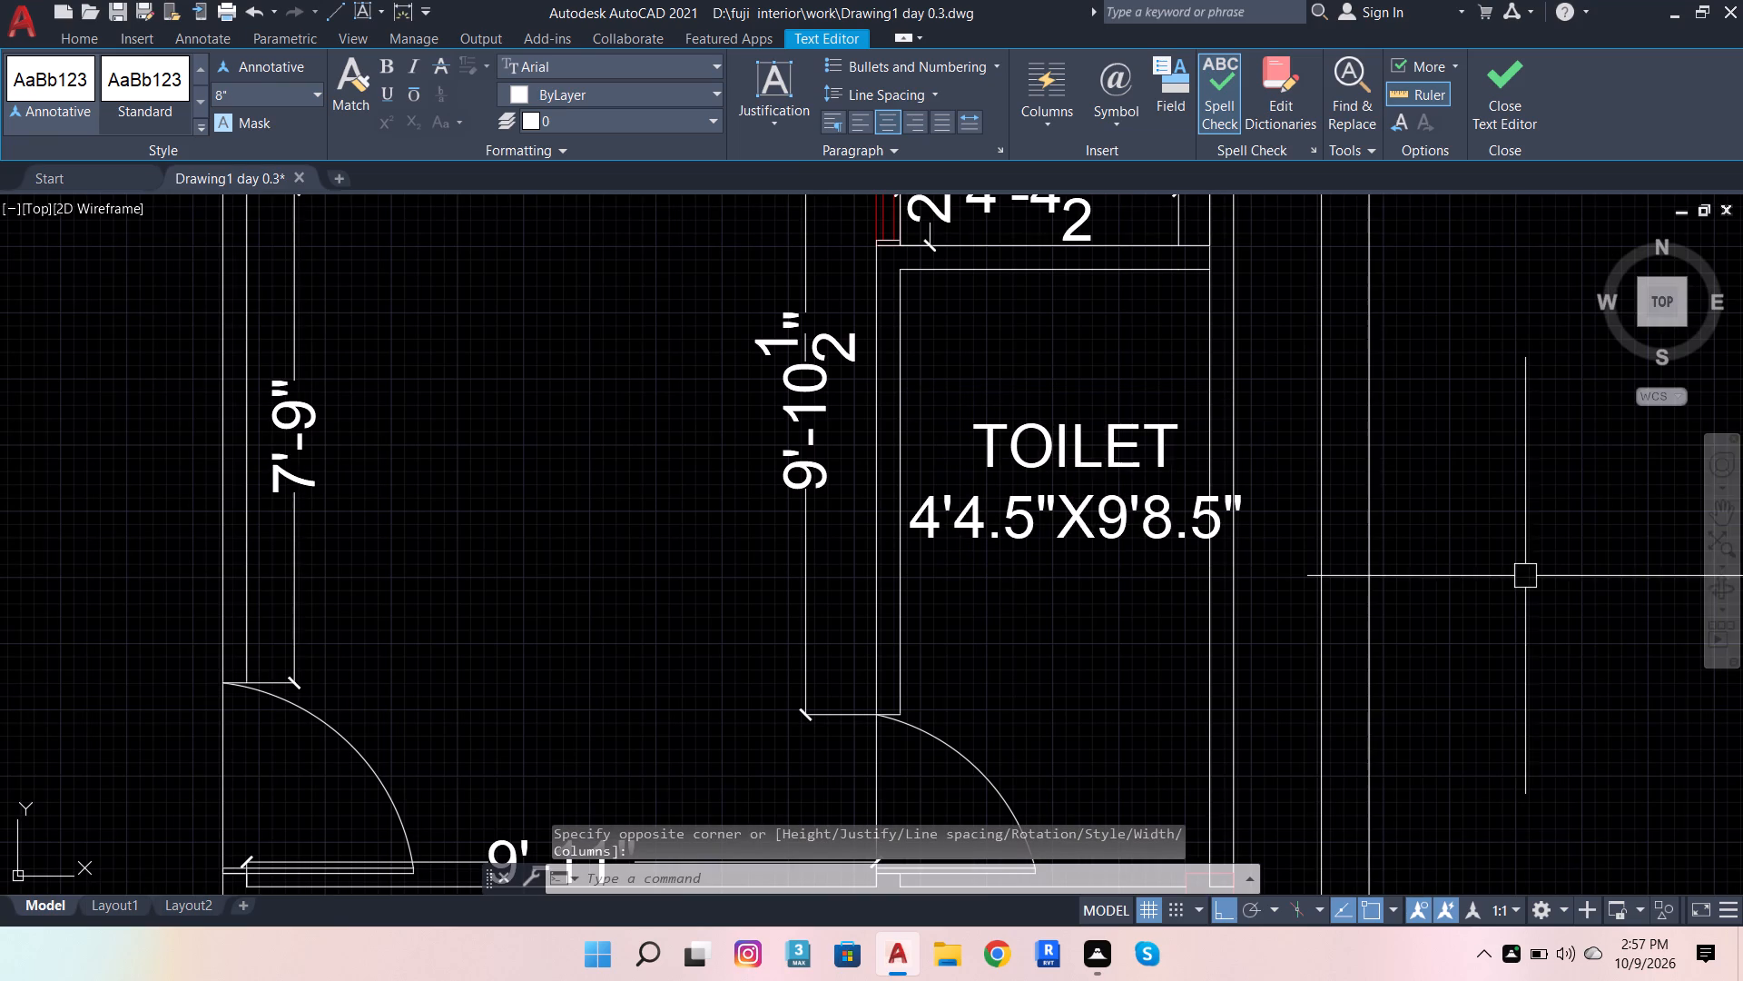
Move the TOILET label slightly west so it sits centrally between the room's side walls.
click(1173, 519)
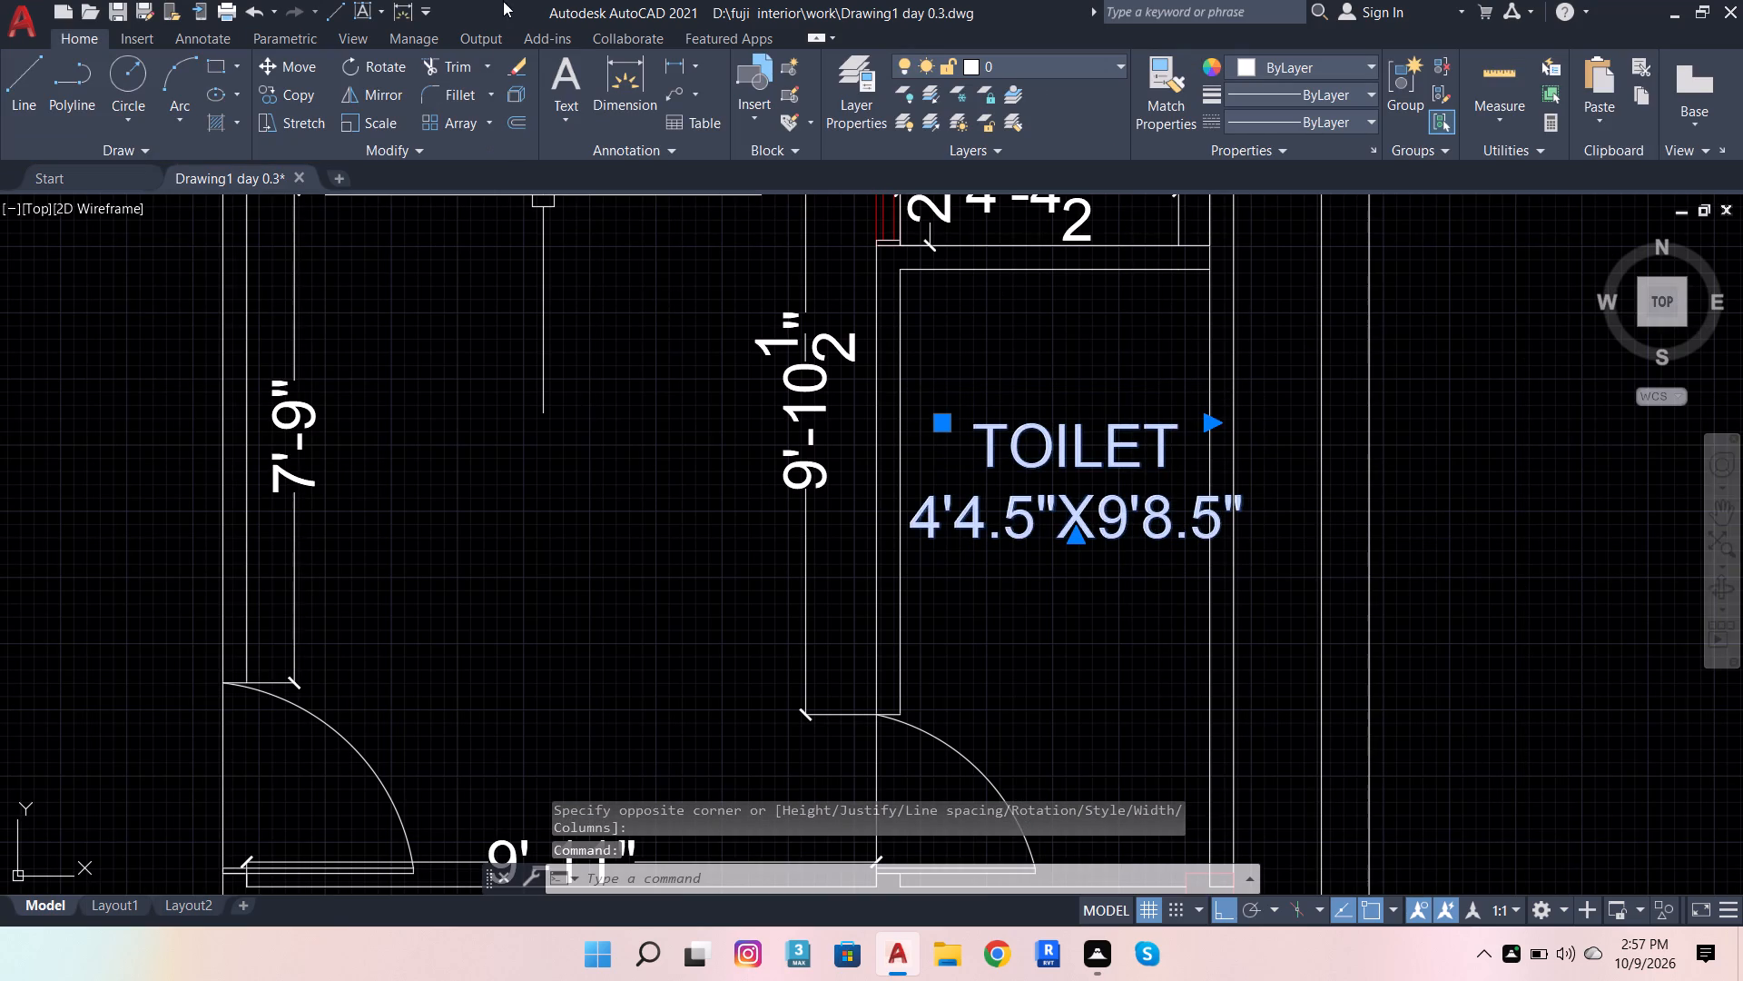
click(314, 76)
click(1006, 552)
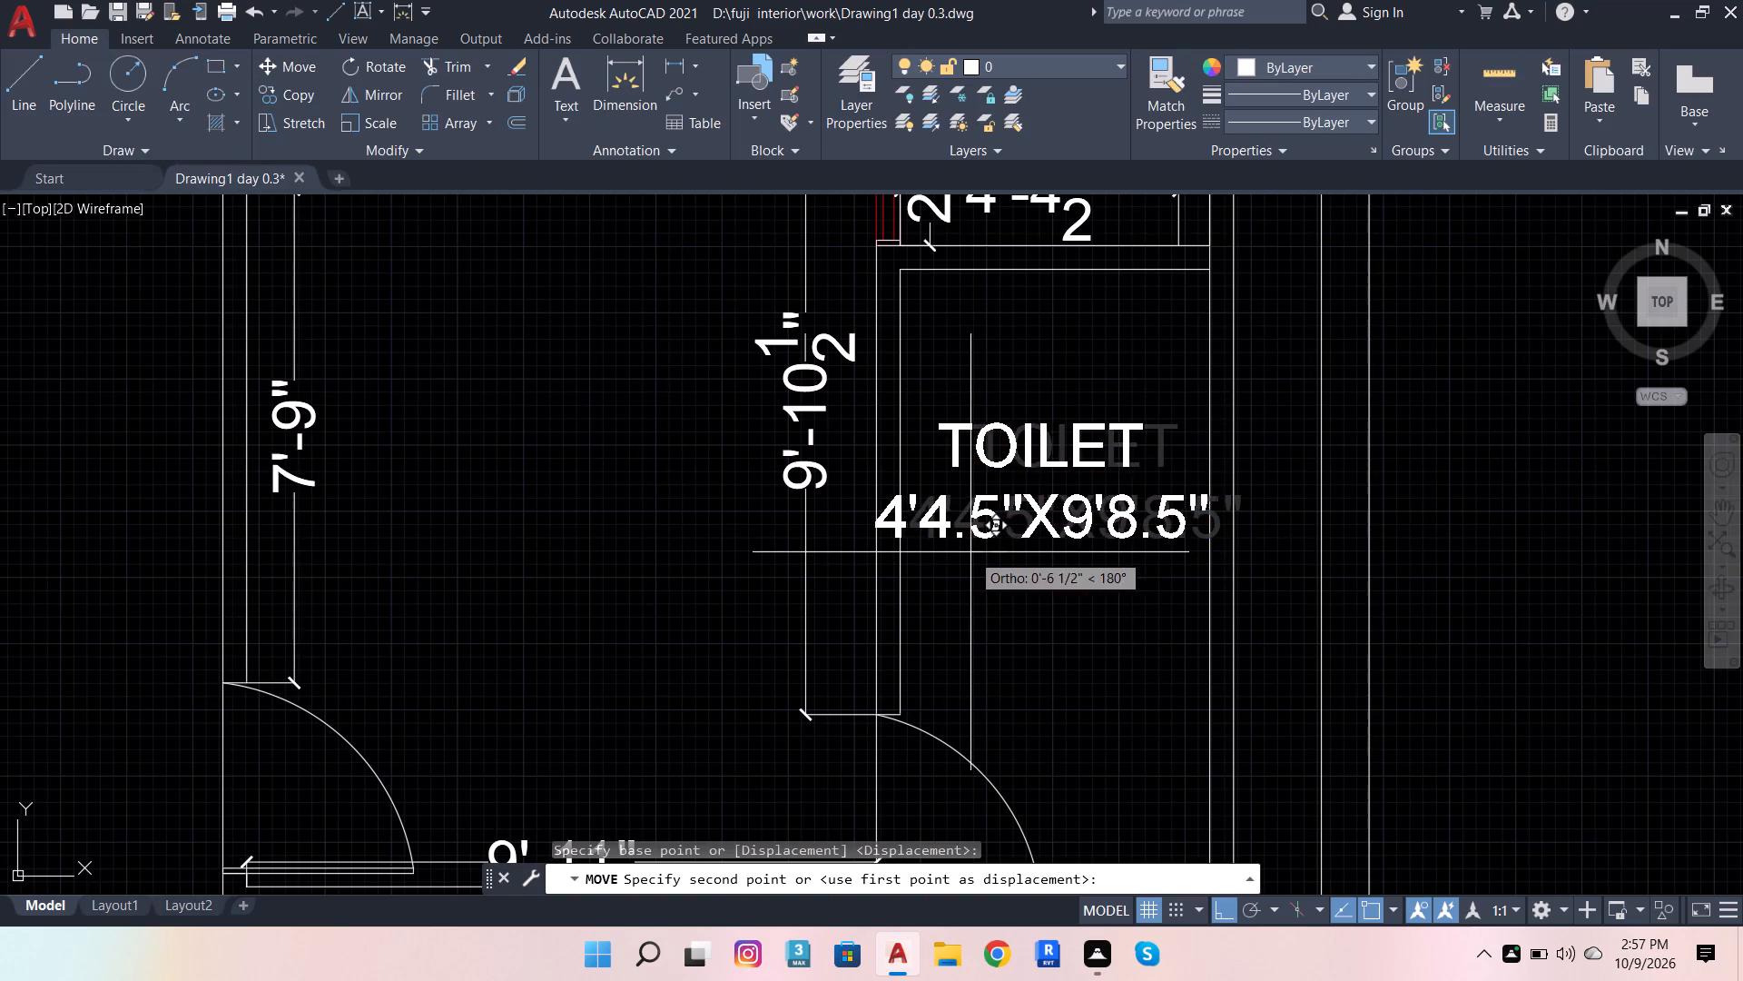
click(980, 550)
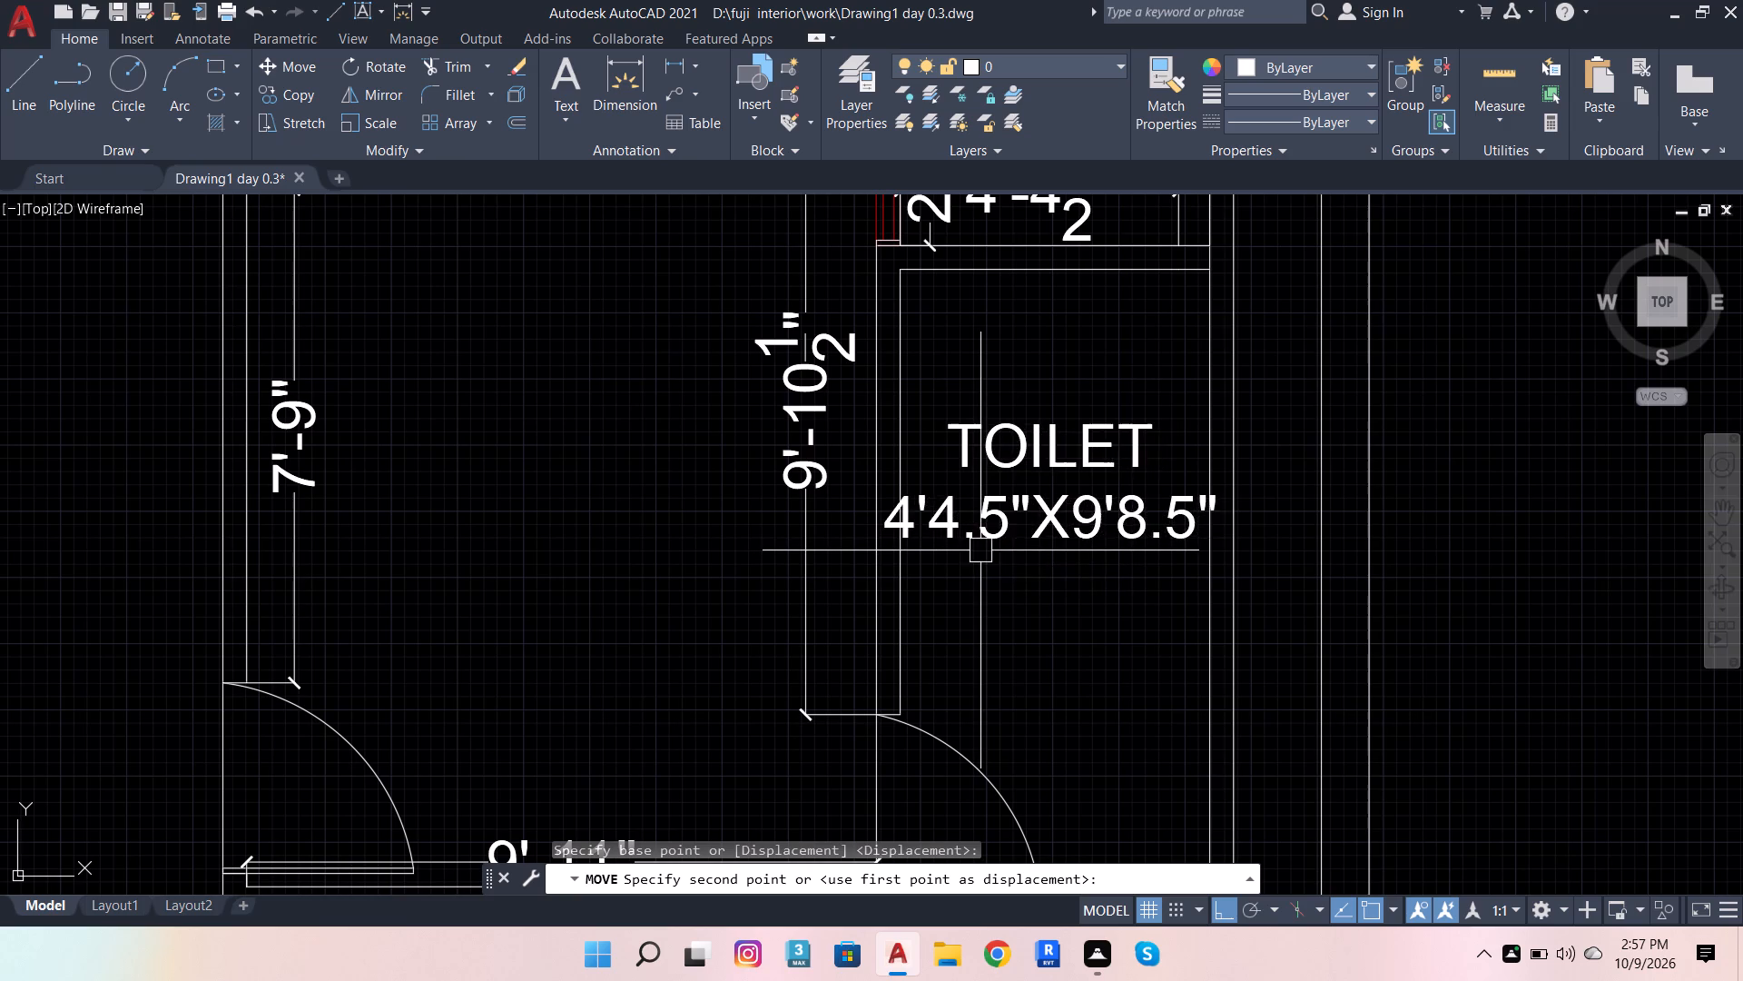
Start a multiline text label in the room west of the TOILET, centre-align its paragraph, and enter G.BEDROOM.
scroll(1017, 526, down, 4)
scroll(1023, 535, up, 3)
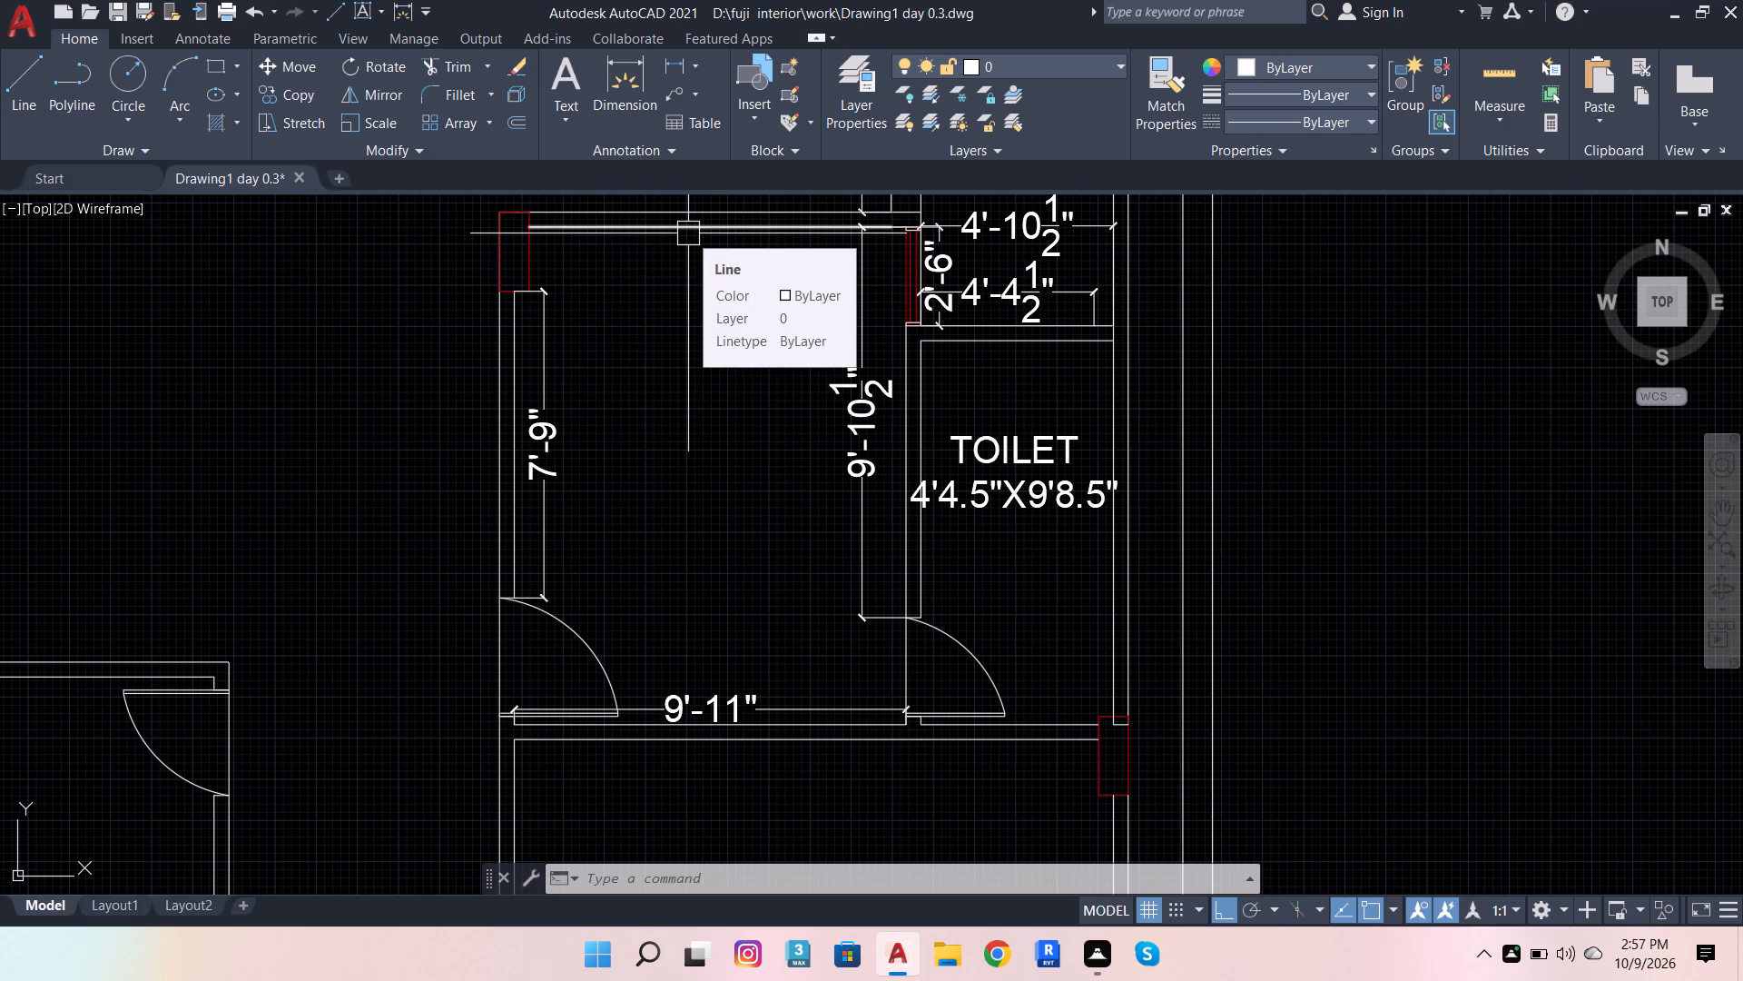
scroll(965, 401, down, 2)
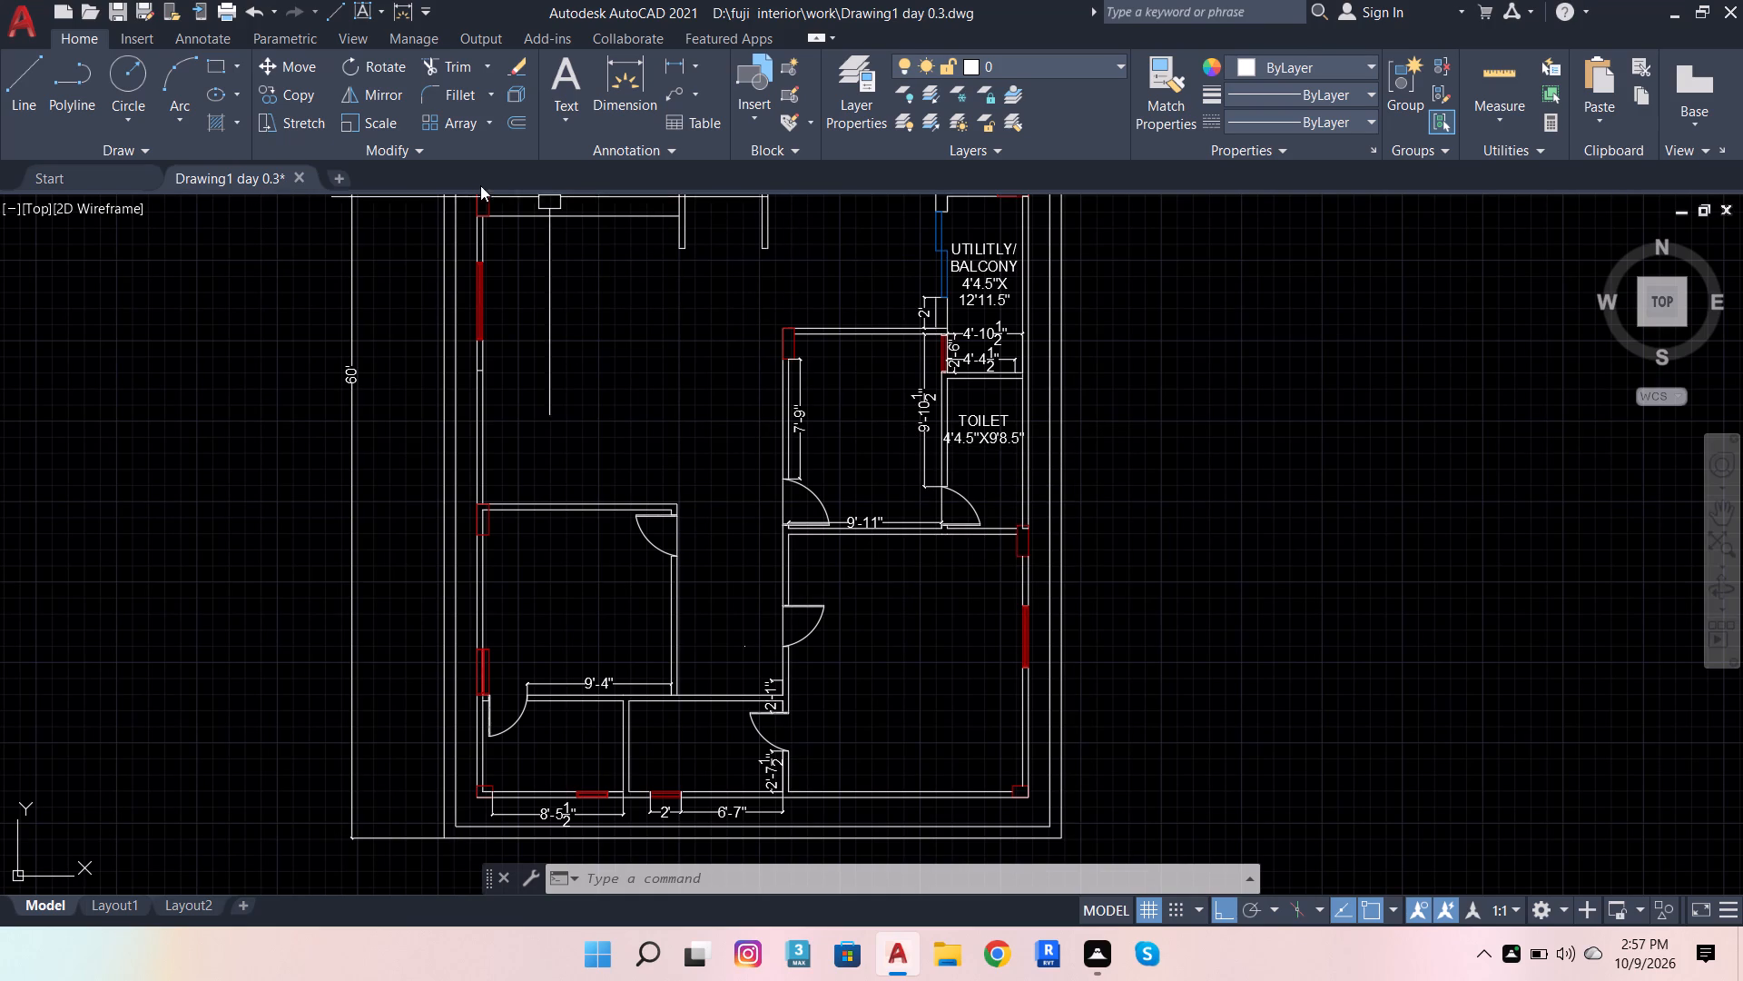
click(566, 68)
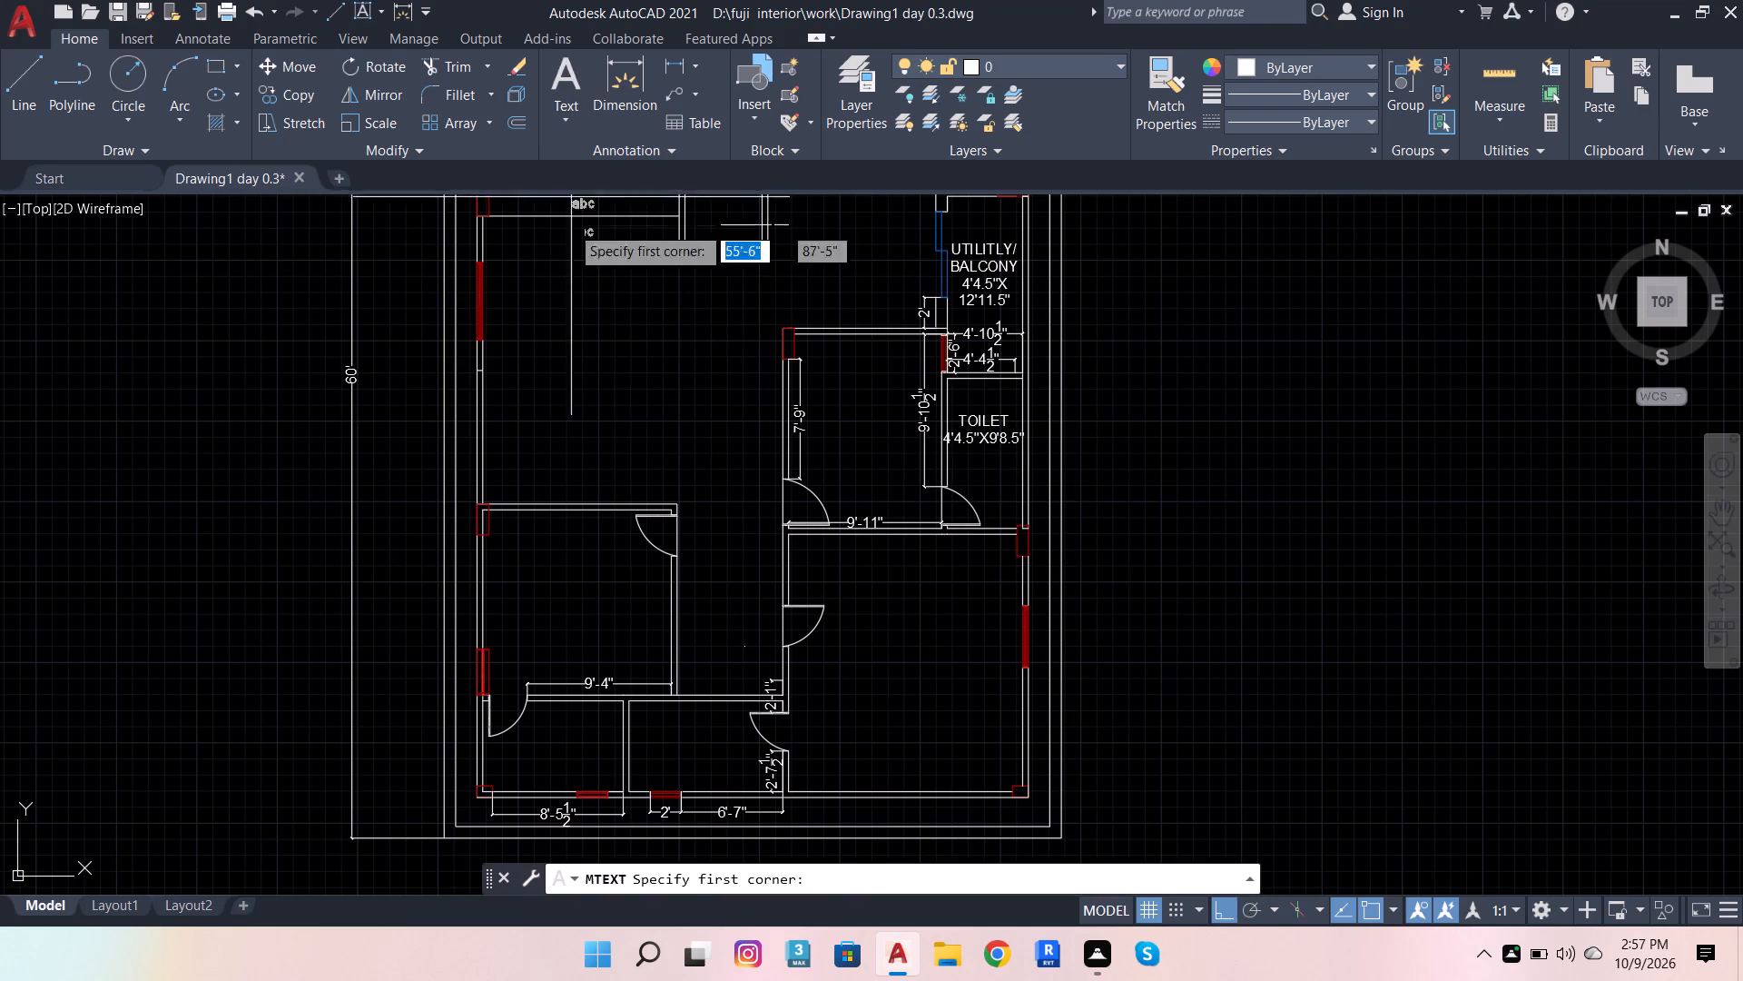
scroll(570, 288, up, 1)
scroll(685, 388, down, 1)
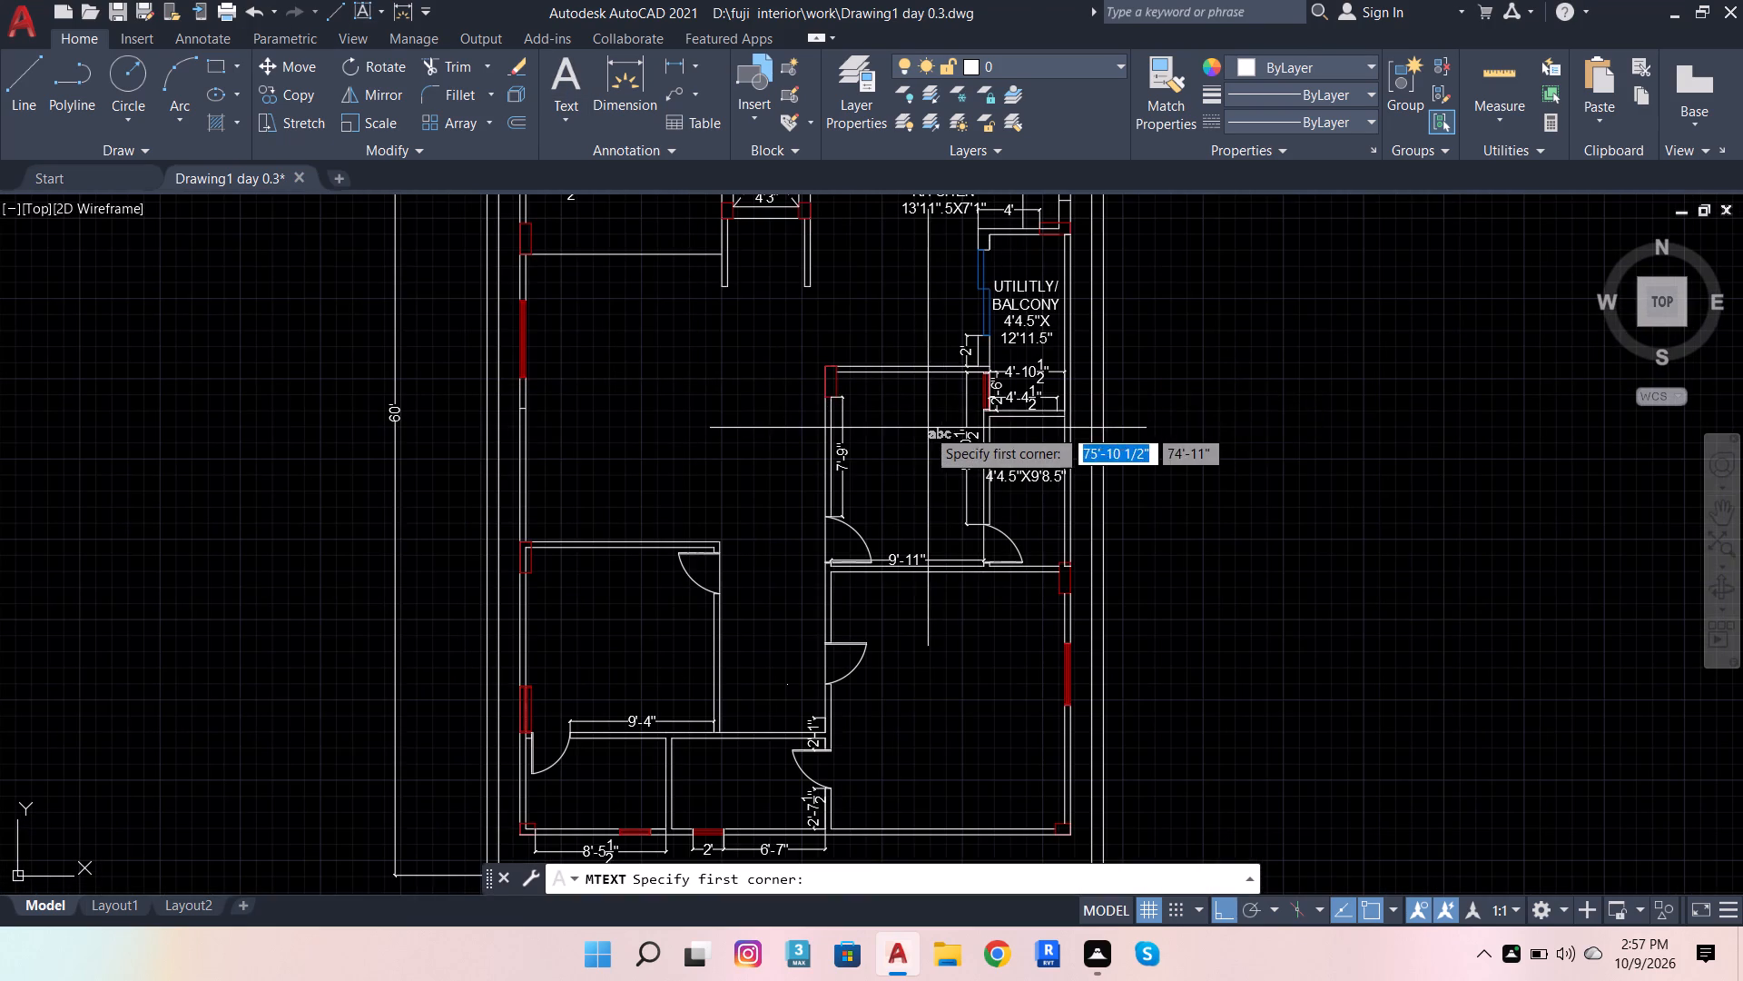
scroll(923, 428, up, 3)
click(754, 382)
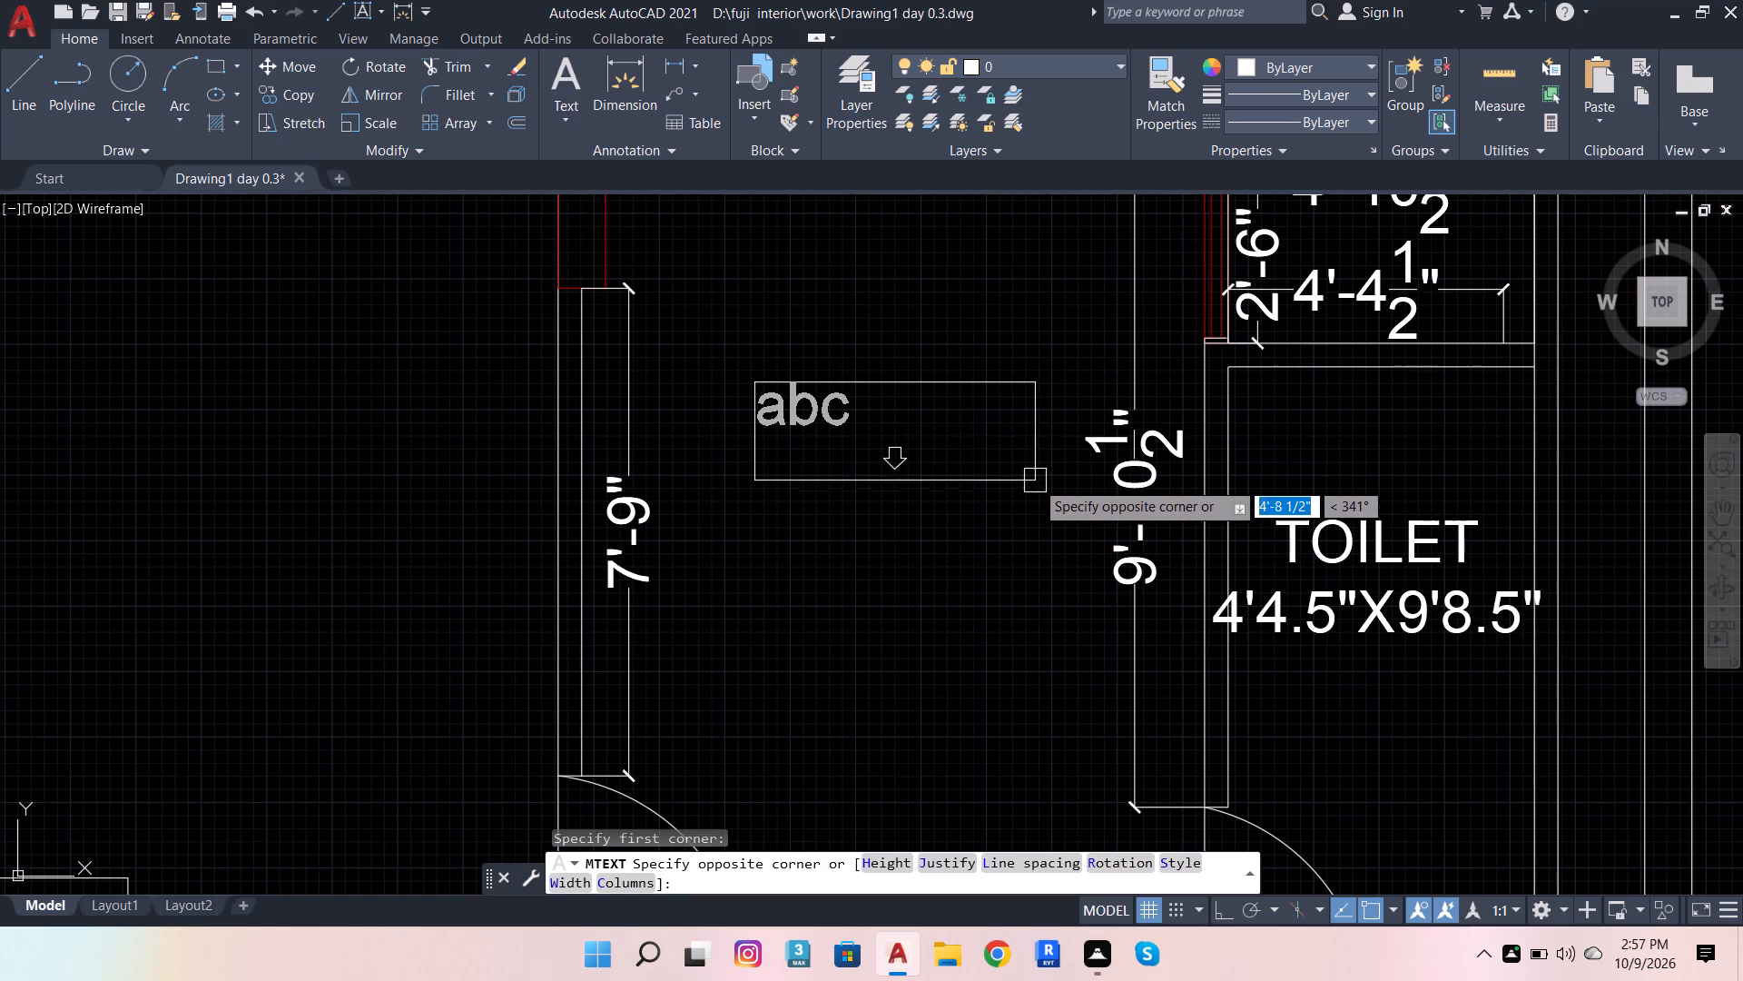
click(1059, 470)
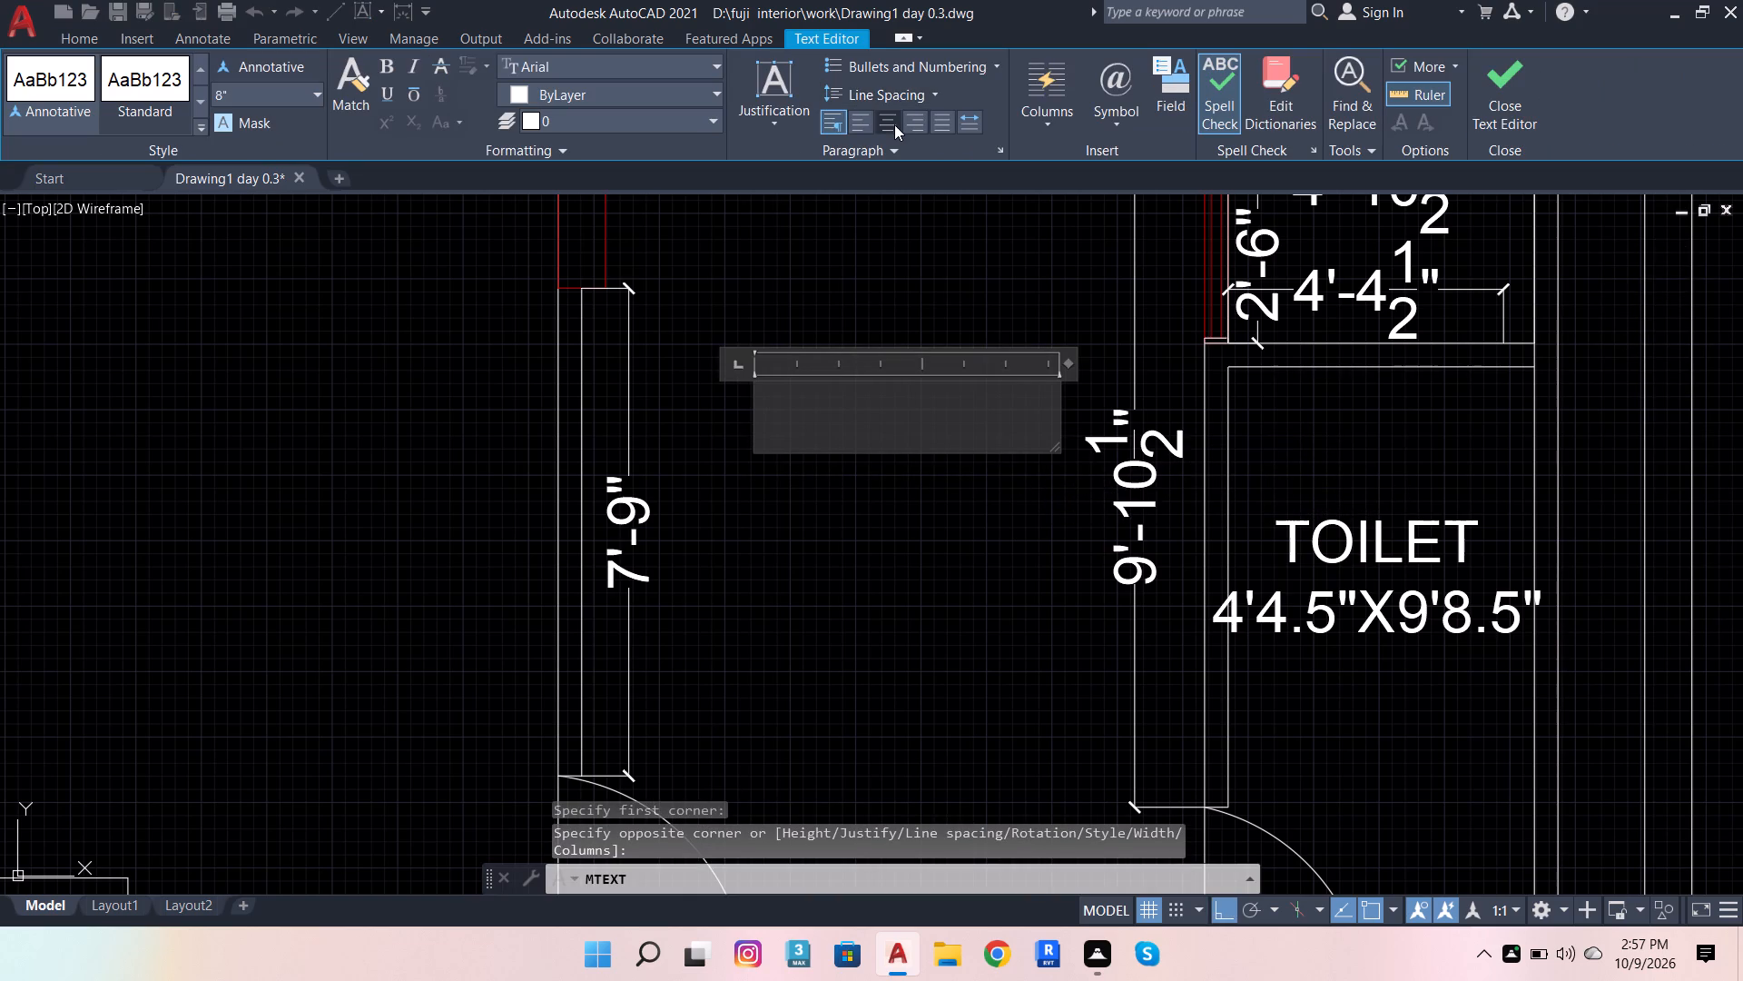
click(892, 124)
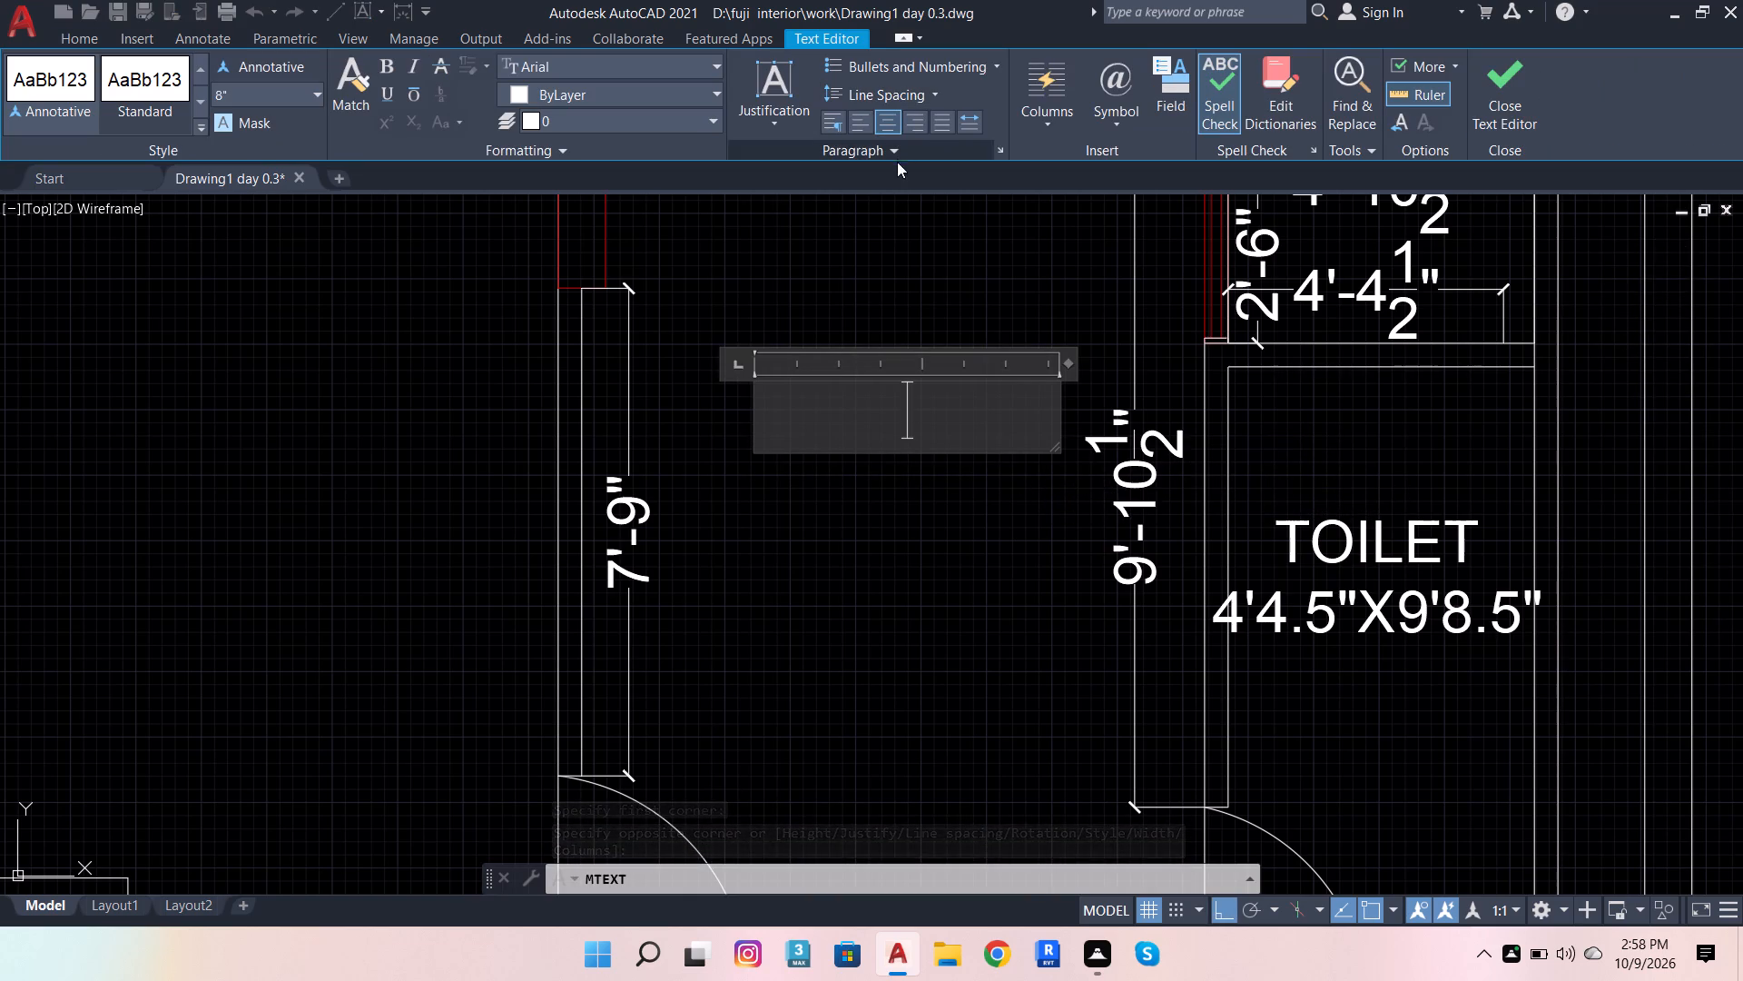
scroll(918, 391, up, 3)
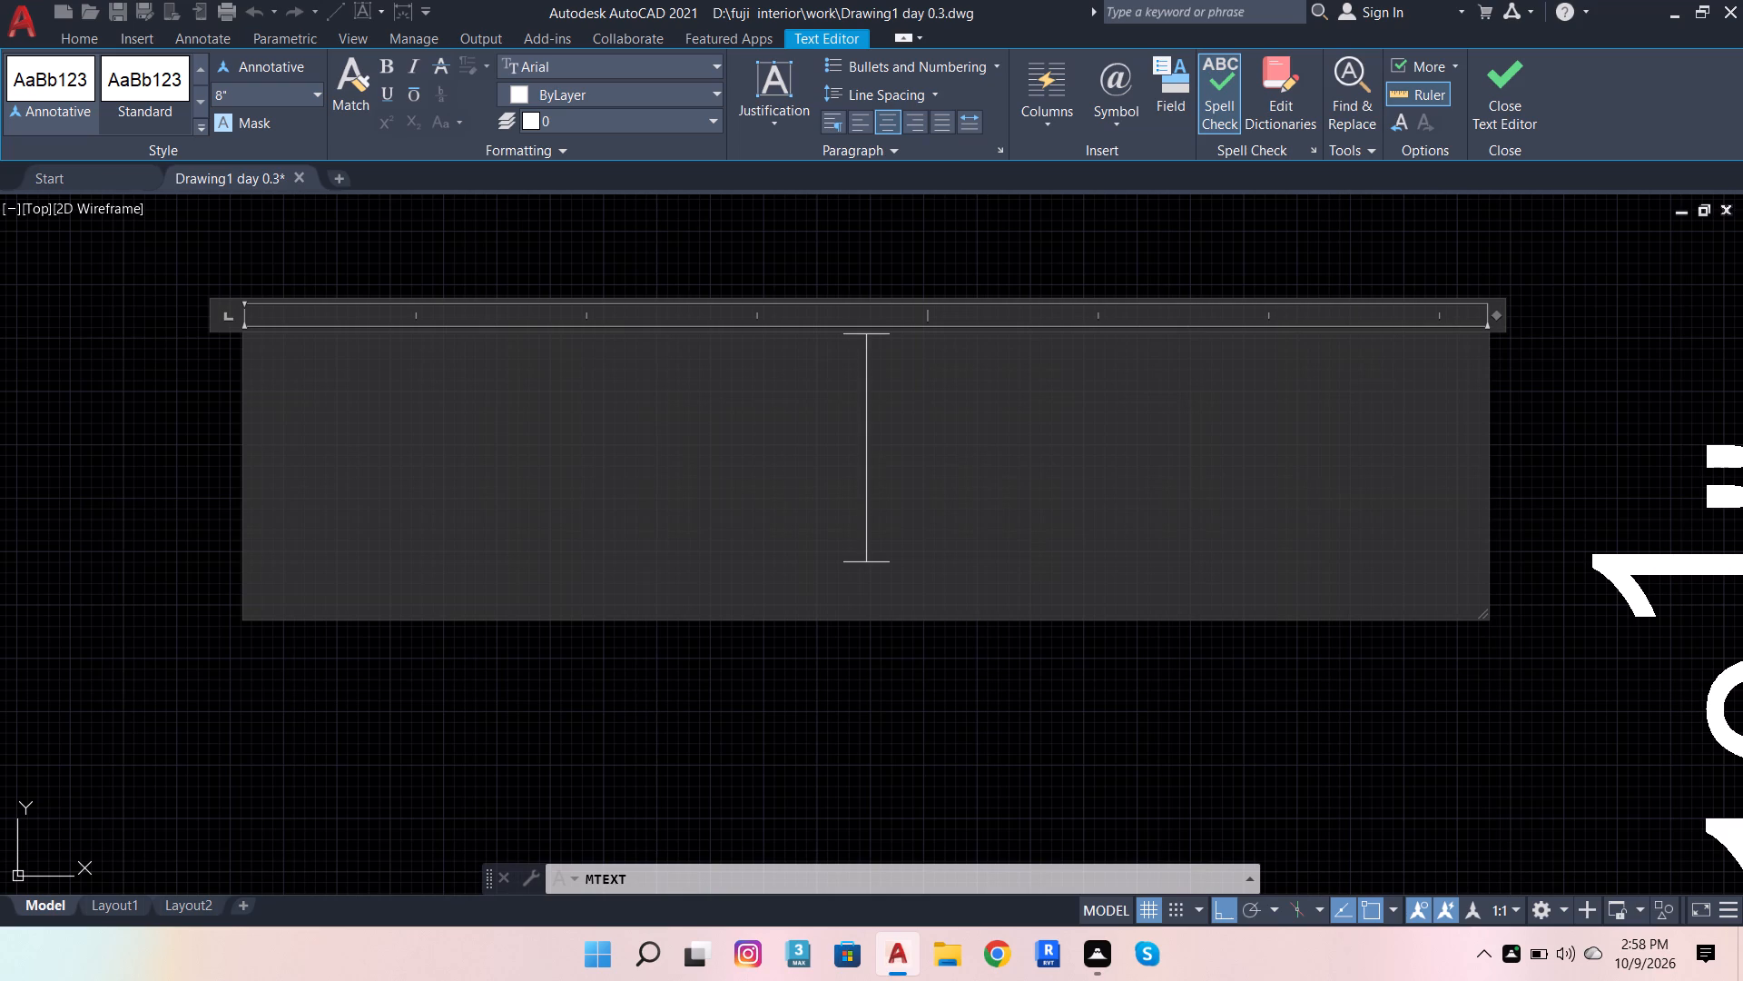
key(g)
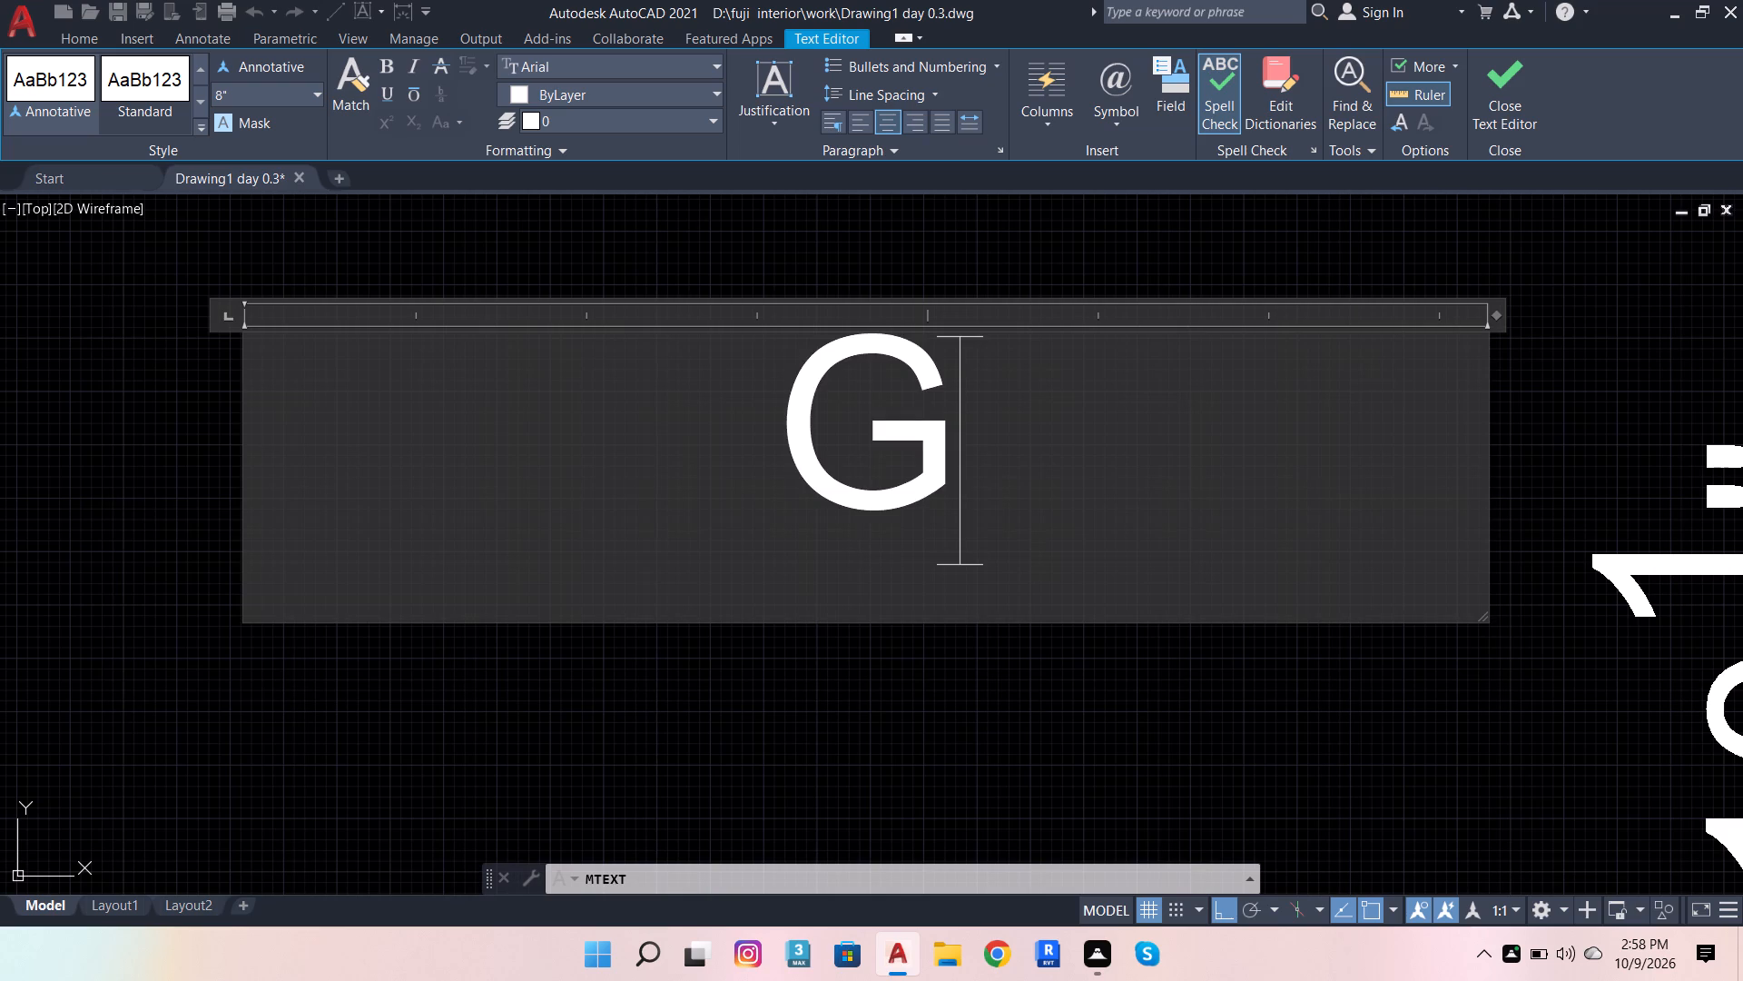
key(period)
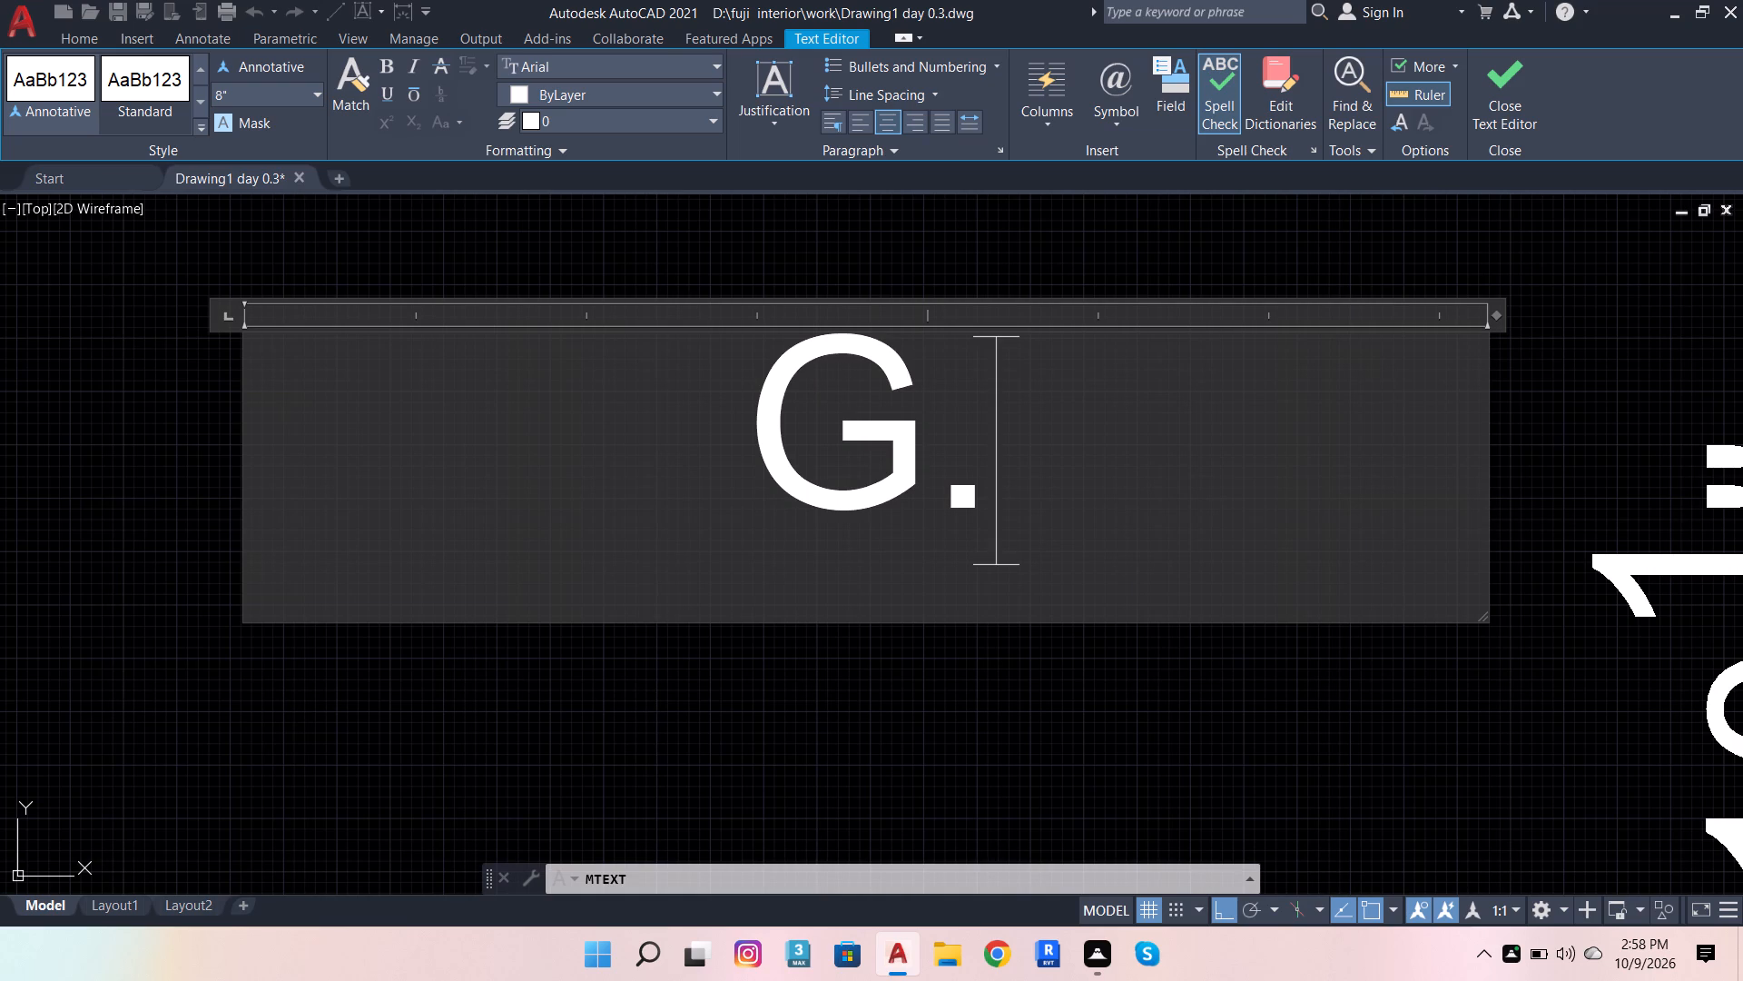
text(BEDROOM)
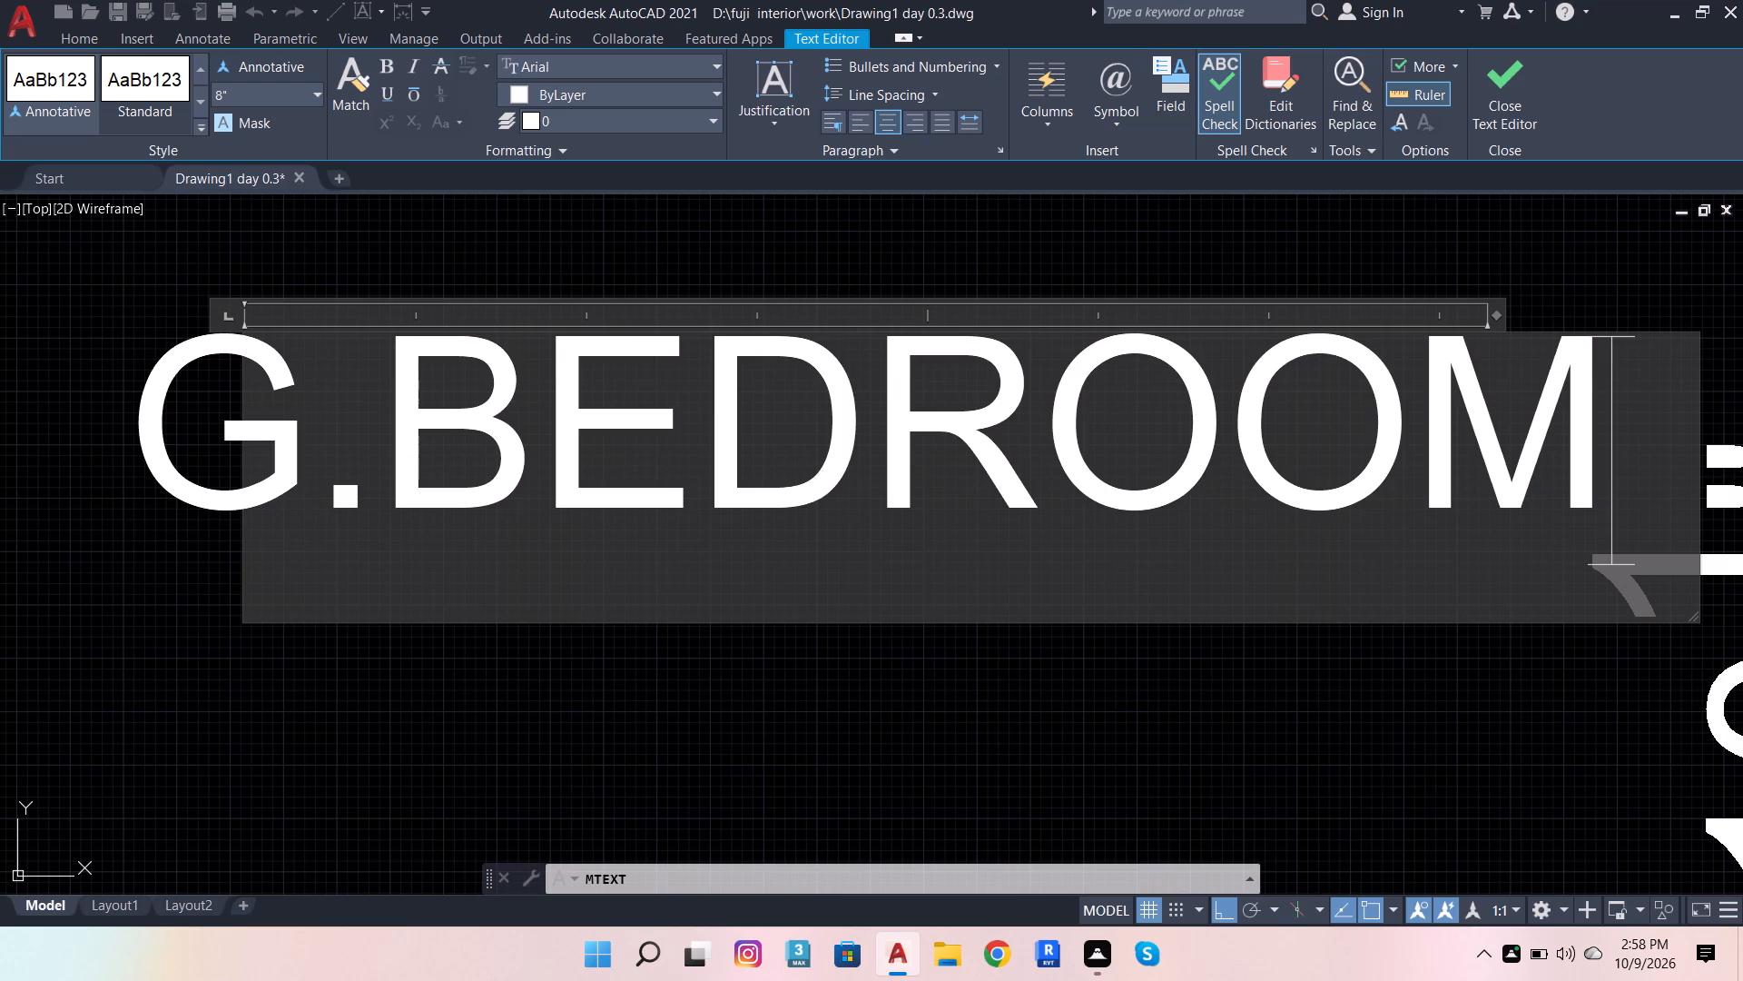
key(Return)
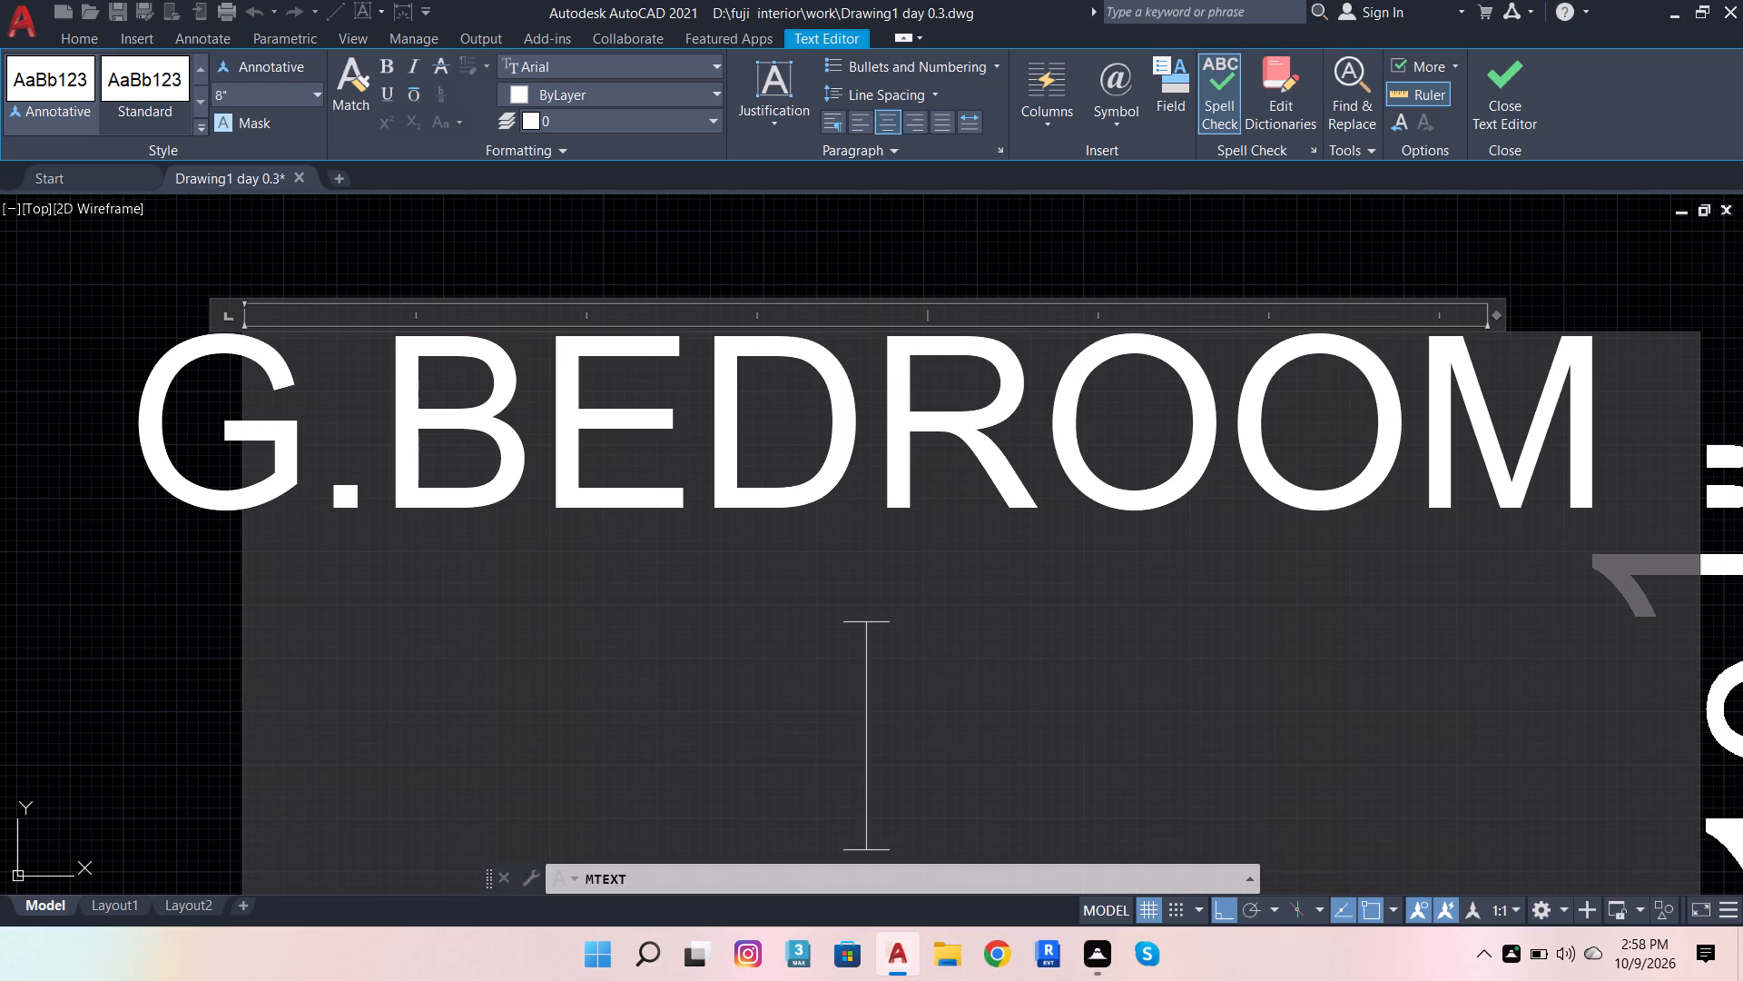
Add the size 9'11'X12'9" on a second line below G.BEDROOM.
text(9')
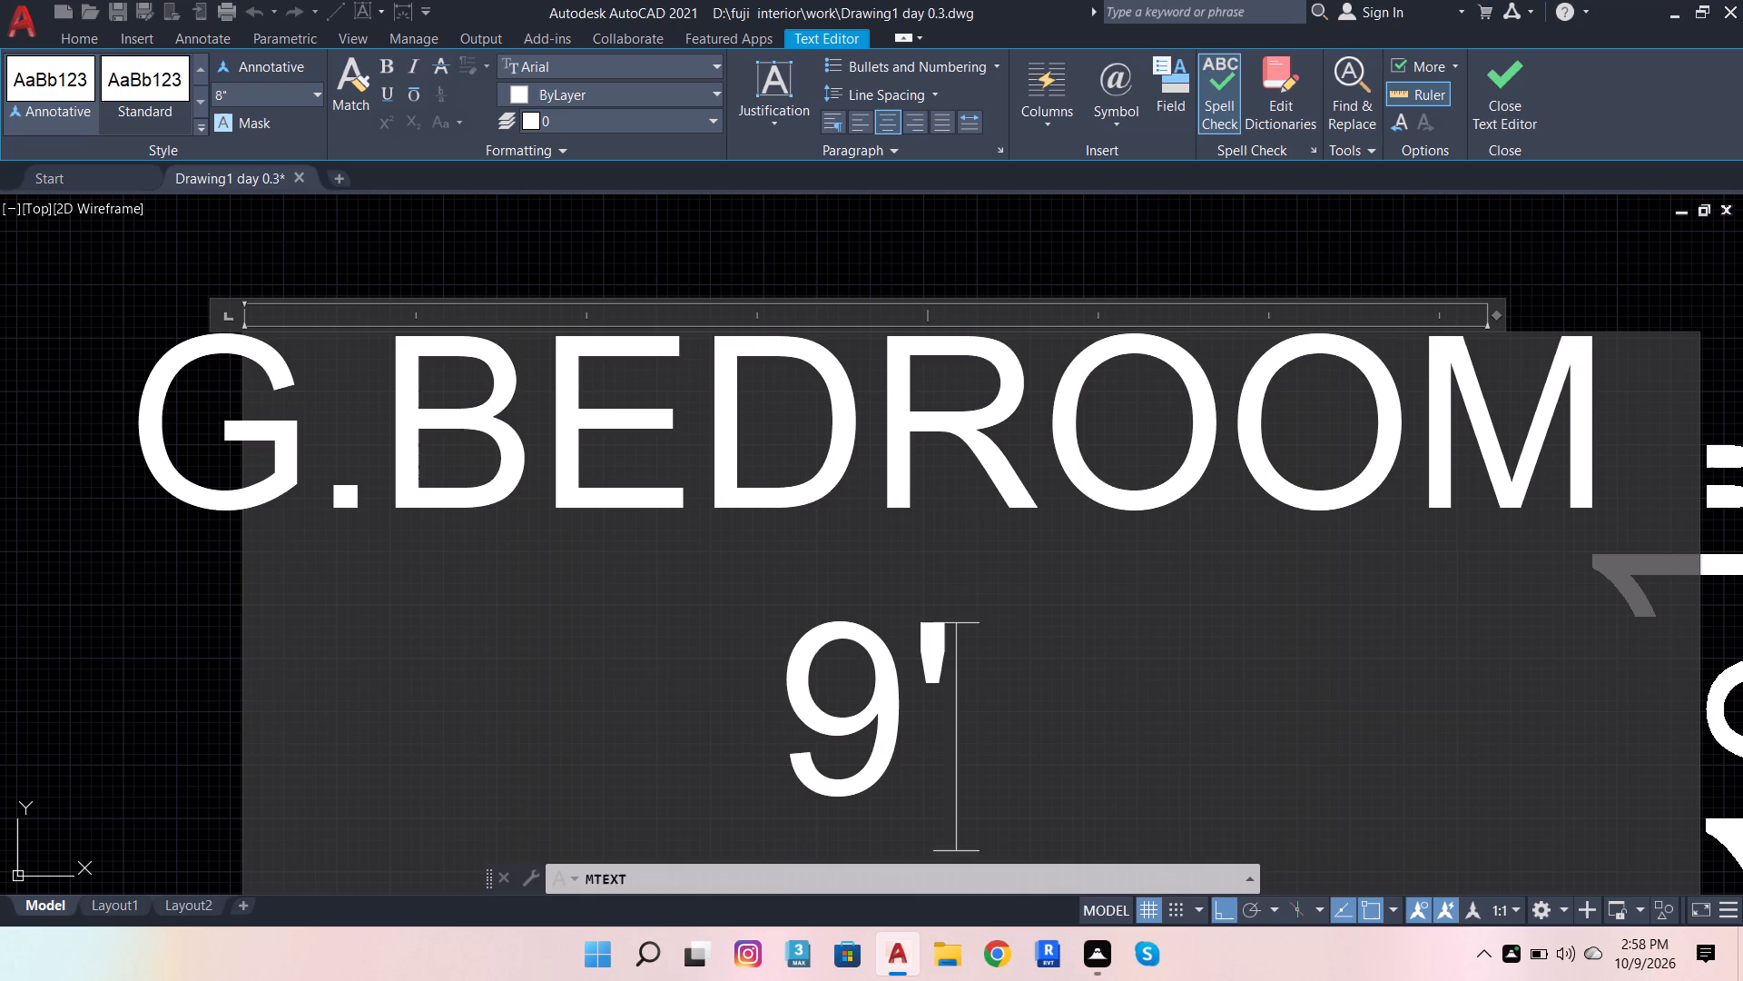
text(11')
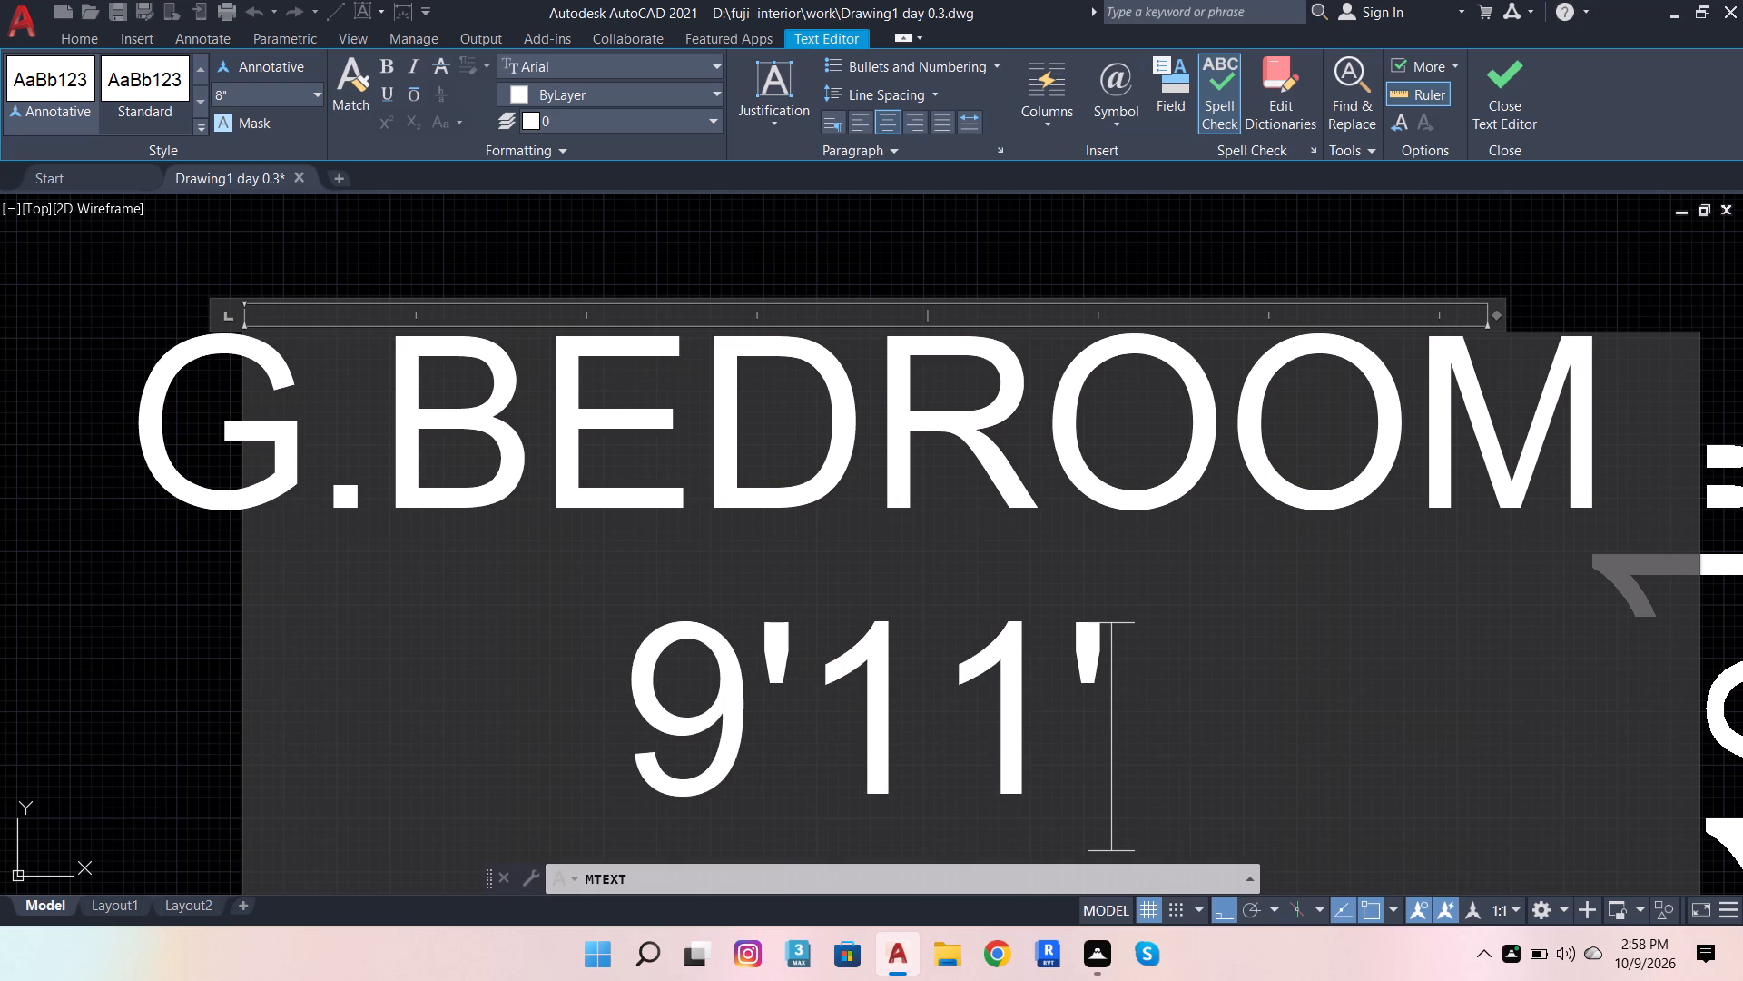
key(x)
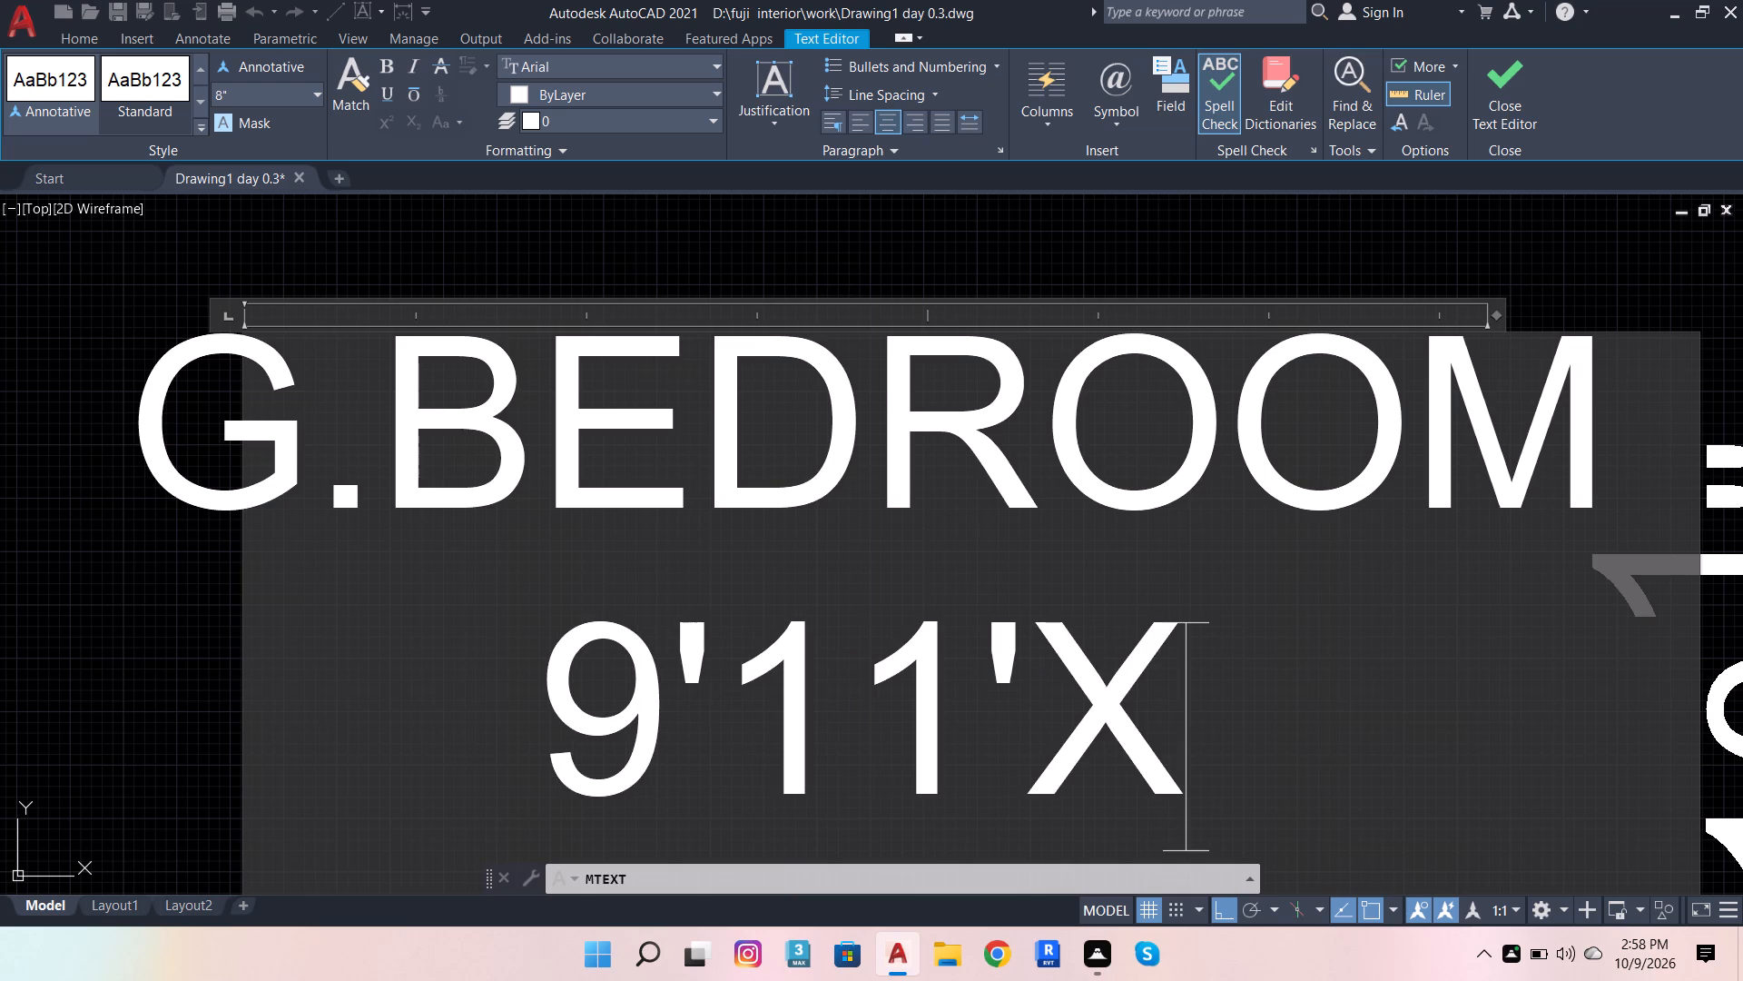
text(12')
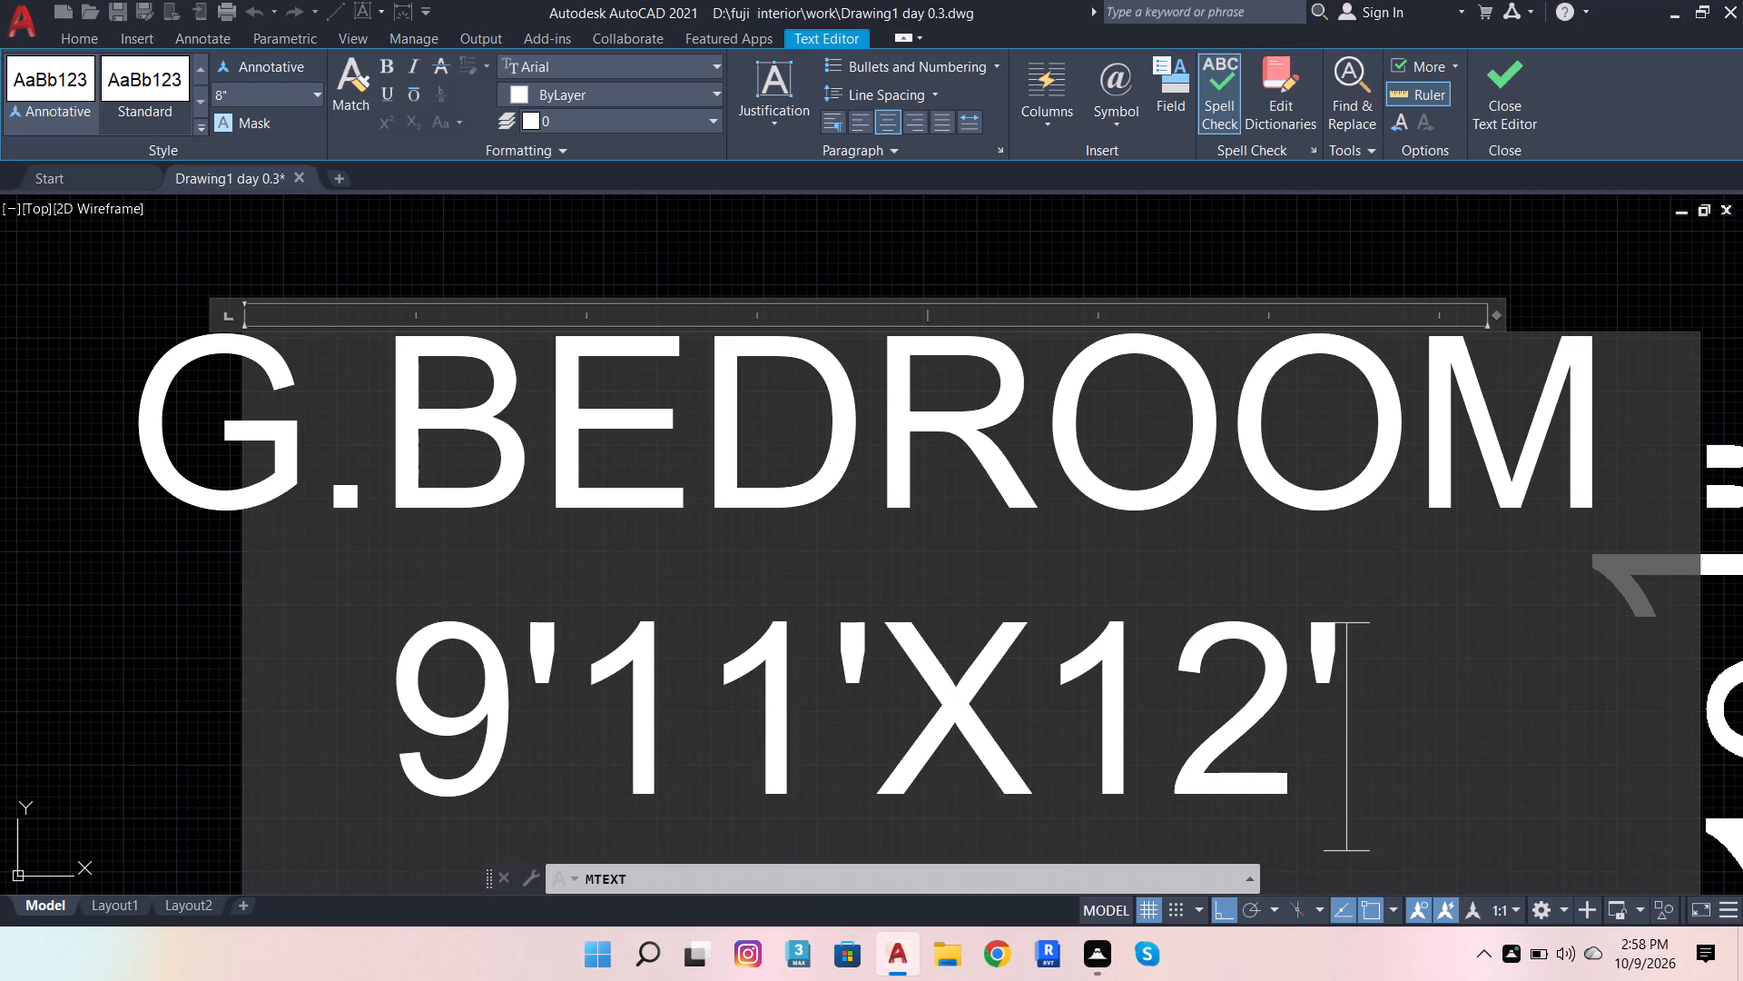
key(9)
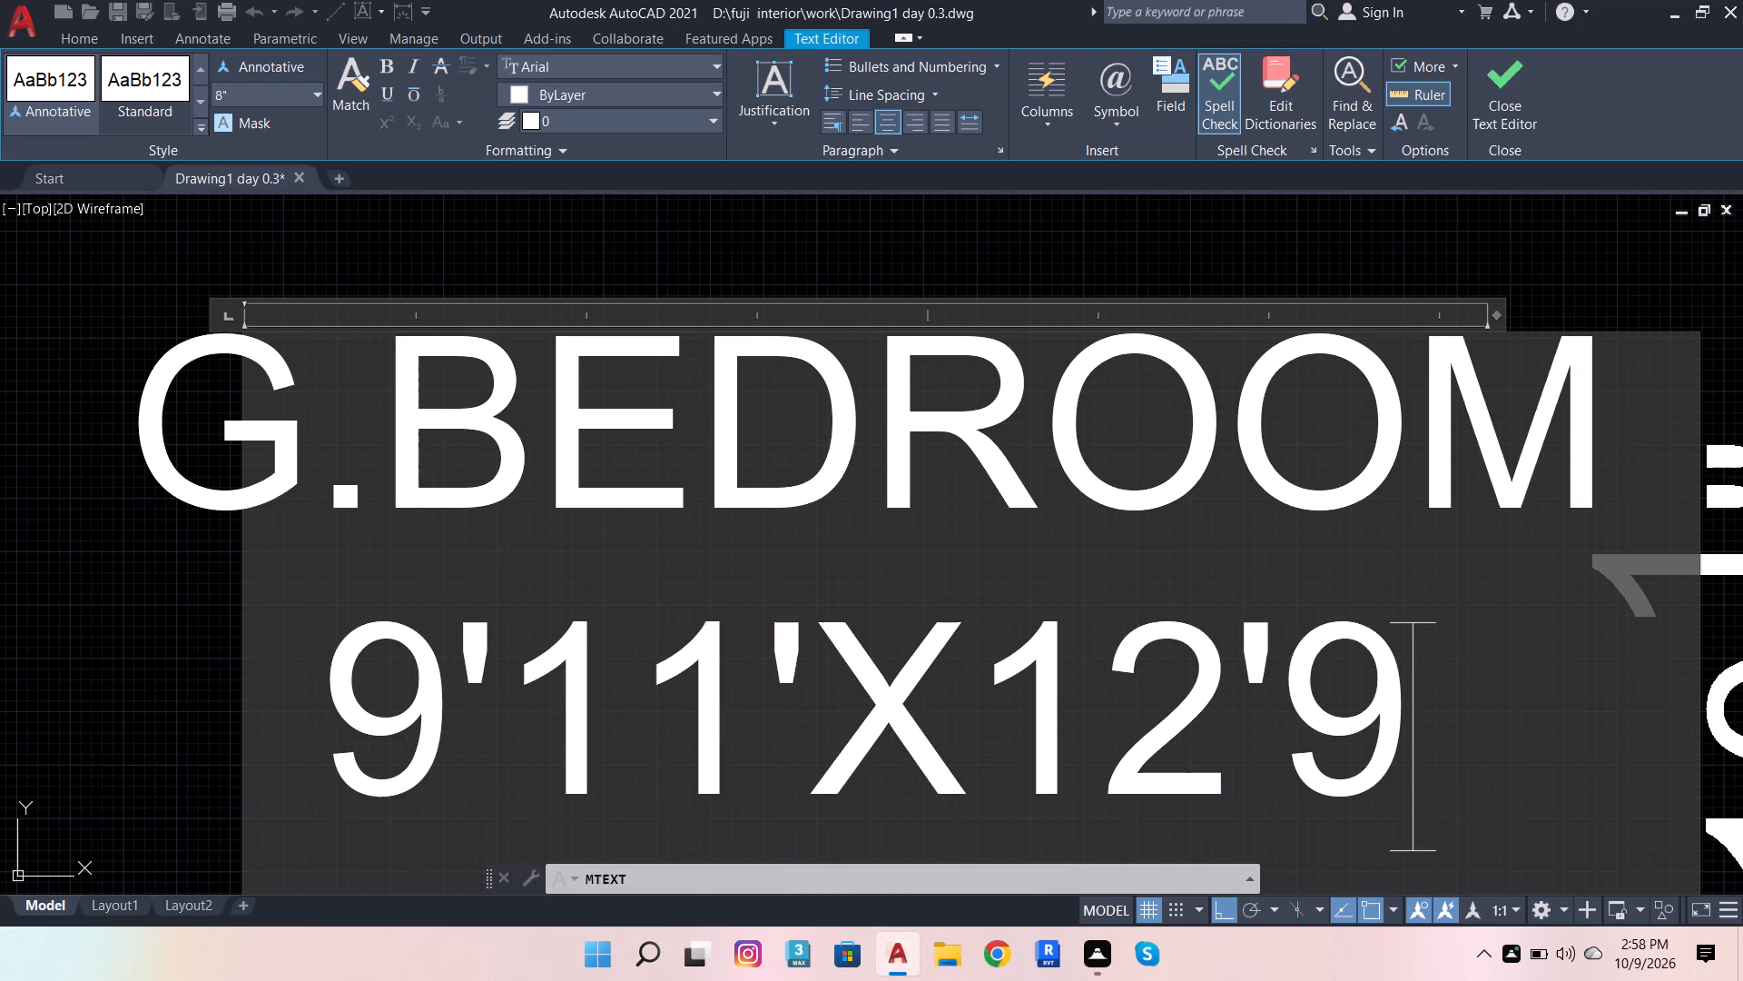
scroll(739, 517, down, 2)
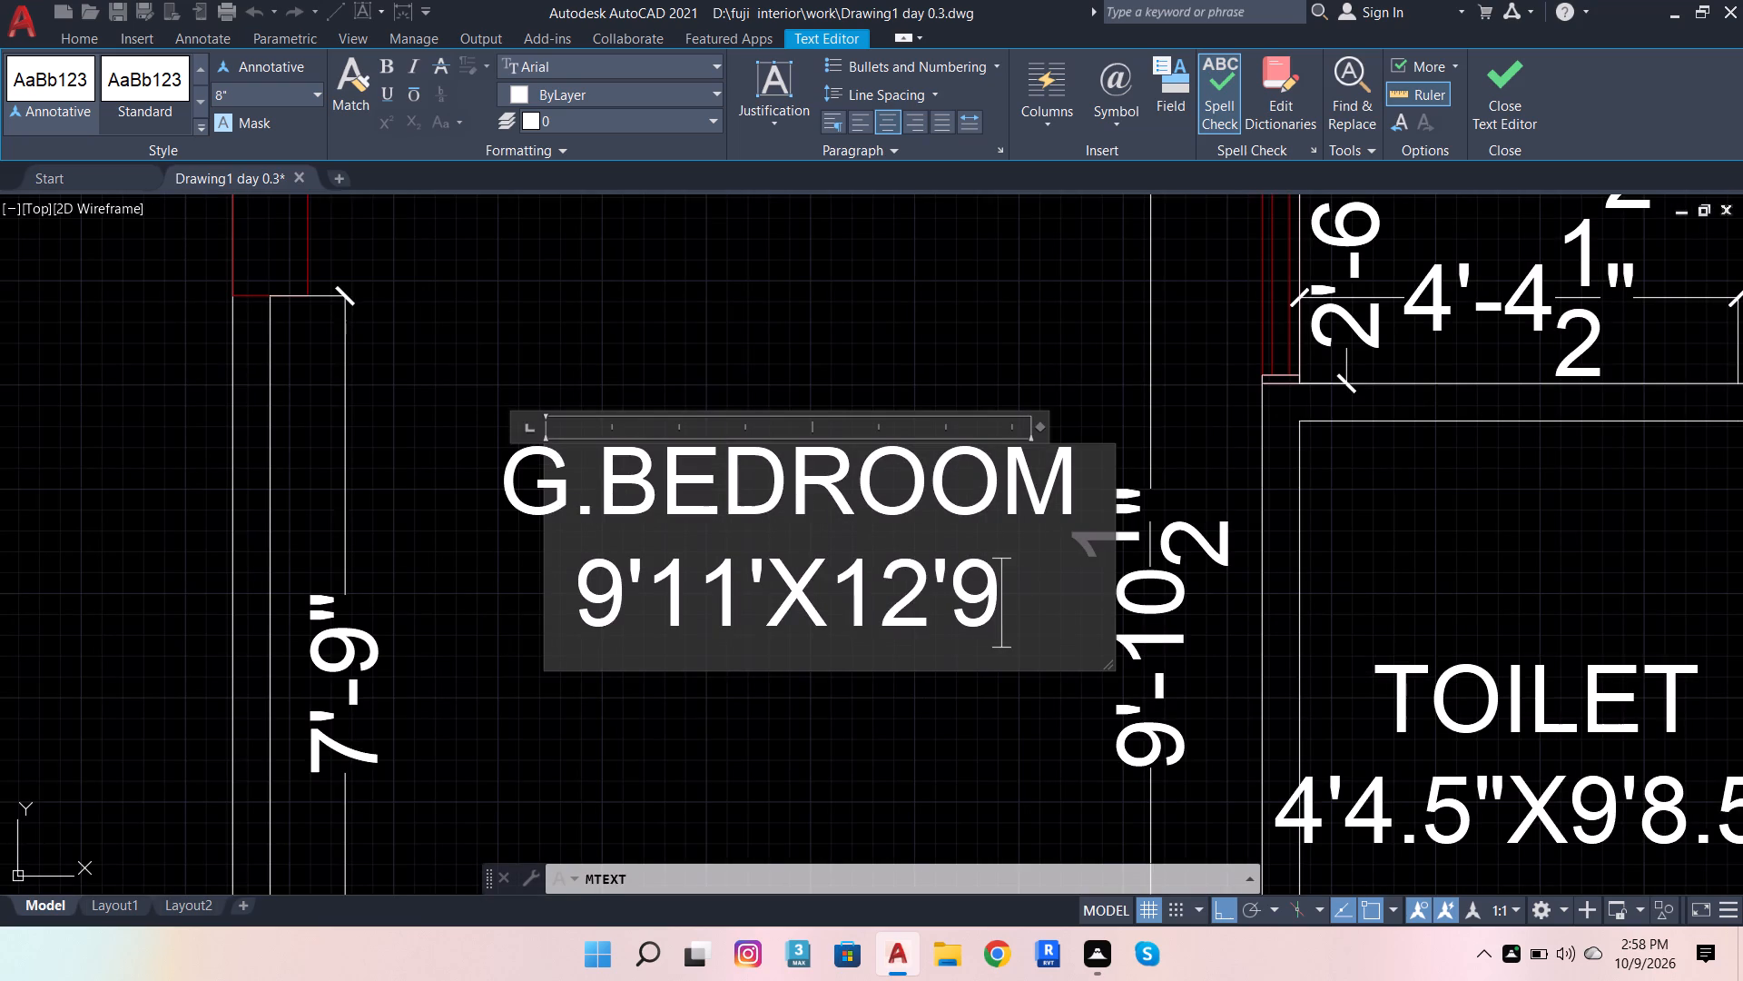
key(shift+quotedbl)
Replace the foot mark and X after 9'11 with an inch mark, making the size line 9'11"12'9", and finish the label.
click(754, 577)
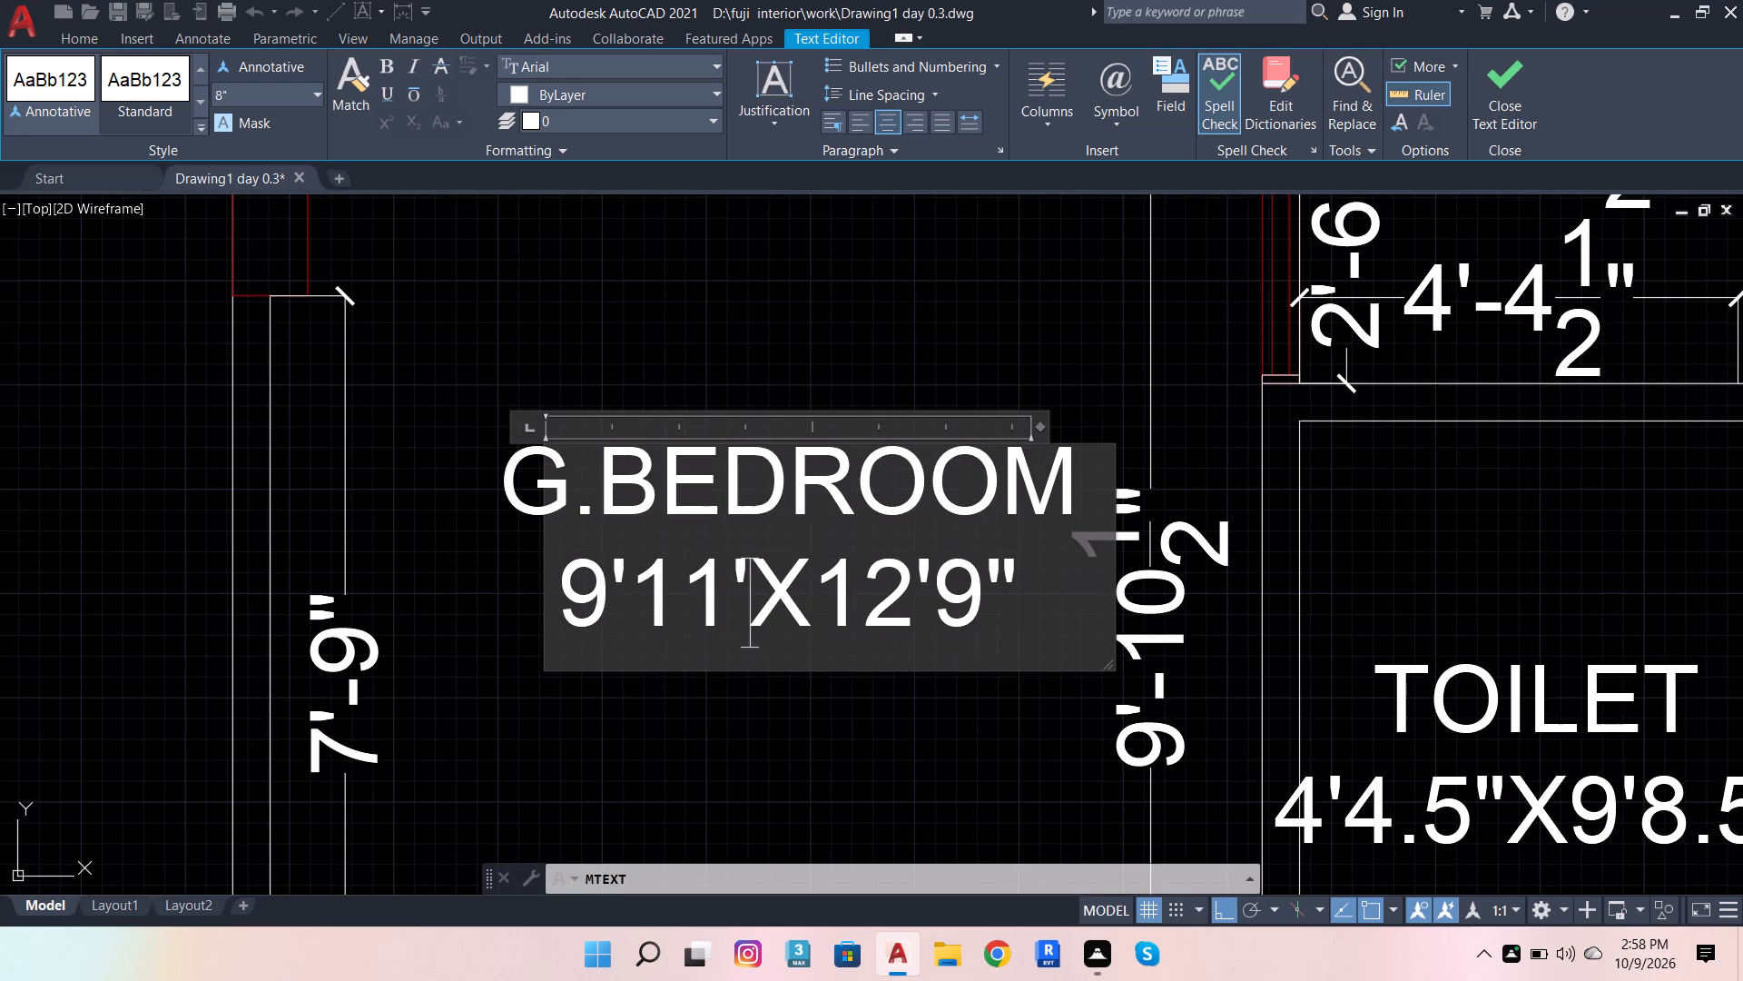
key(Delete)
key(BackSpace)
key(shift+quotedbl)
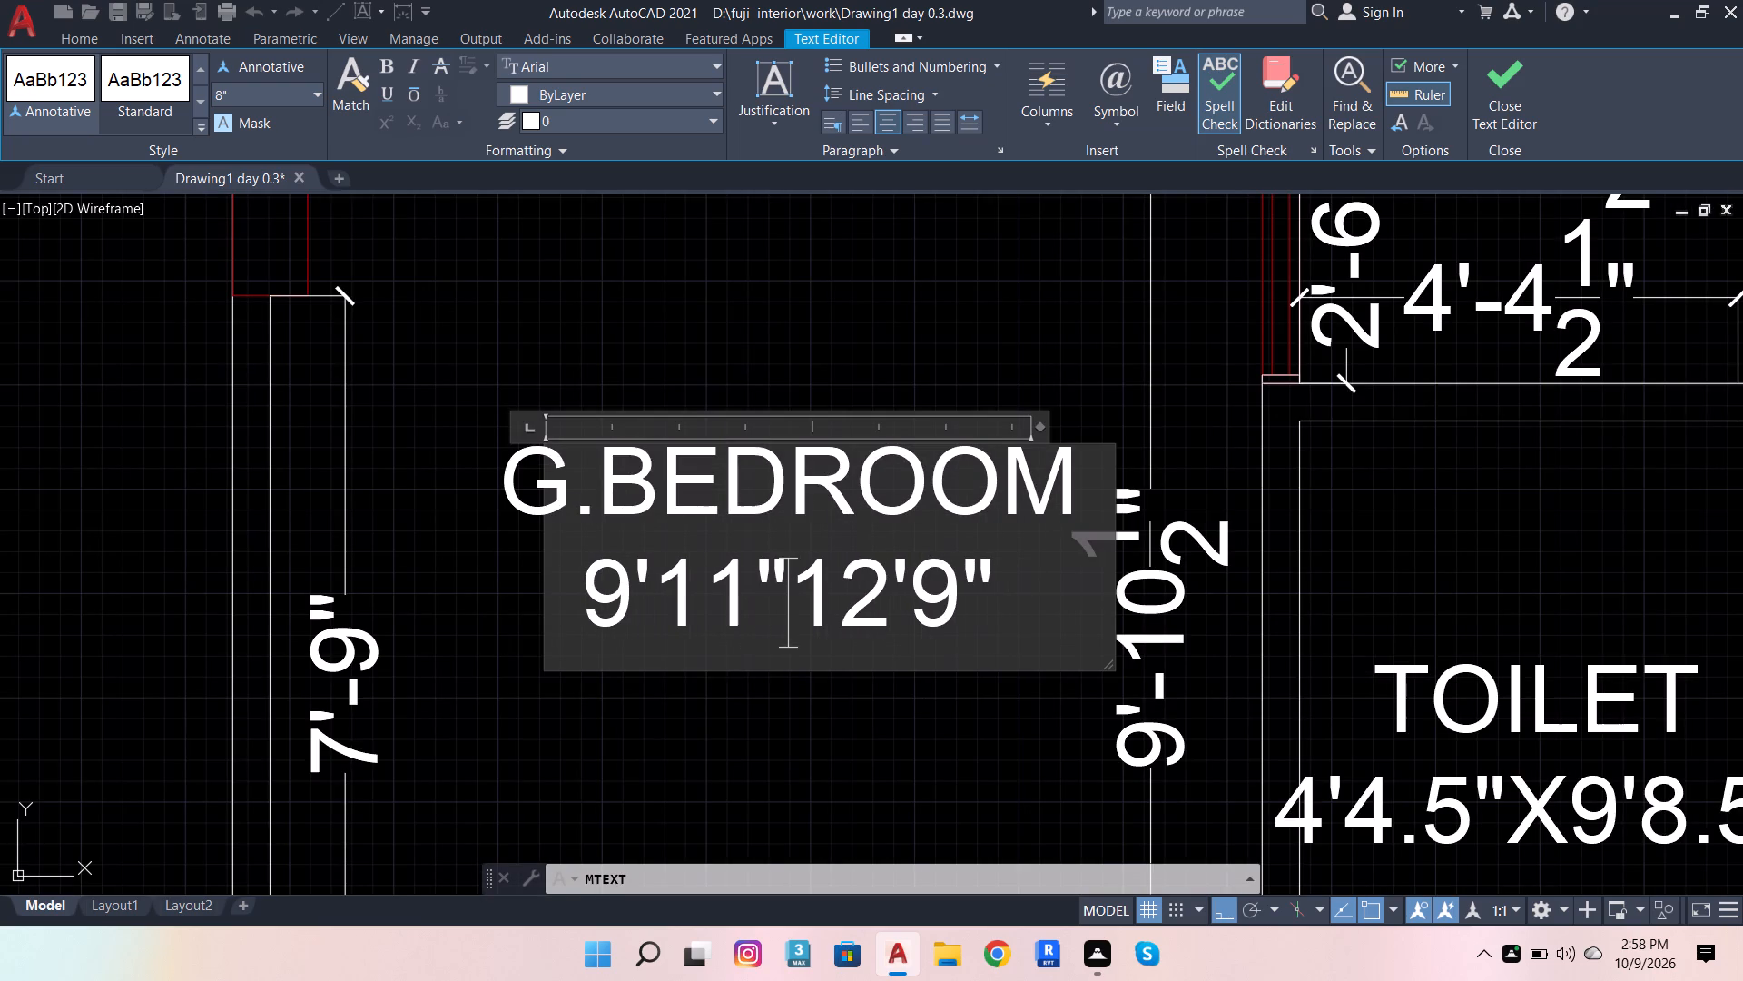
scroll(754, 577, down, 3)
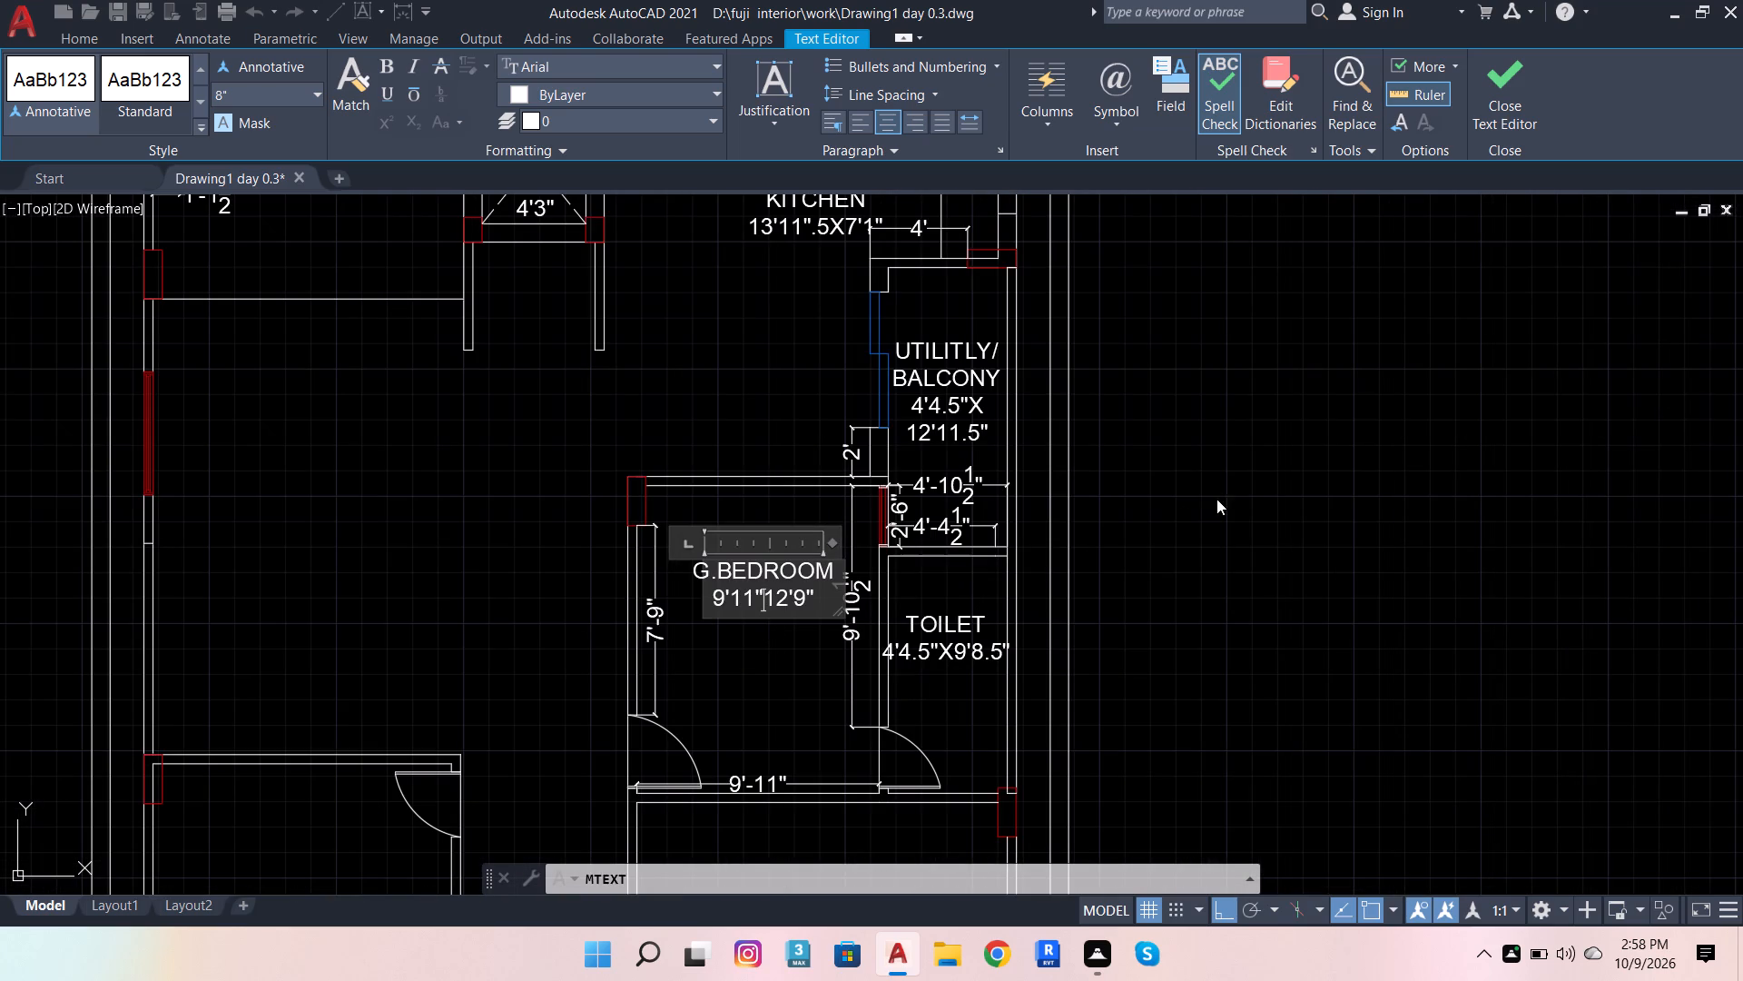
click(1216, 499)
Start a centre-aligned multiline text label in the large room south of G.BEDROOM and the TOILET.
scroll(973, 649, down, 4)
scroll(931, 758, up, 3)
scroll(1083, 542, up, 2)
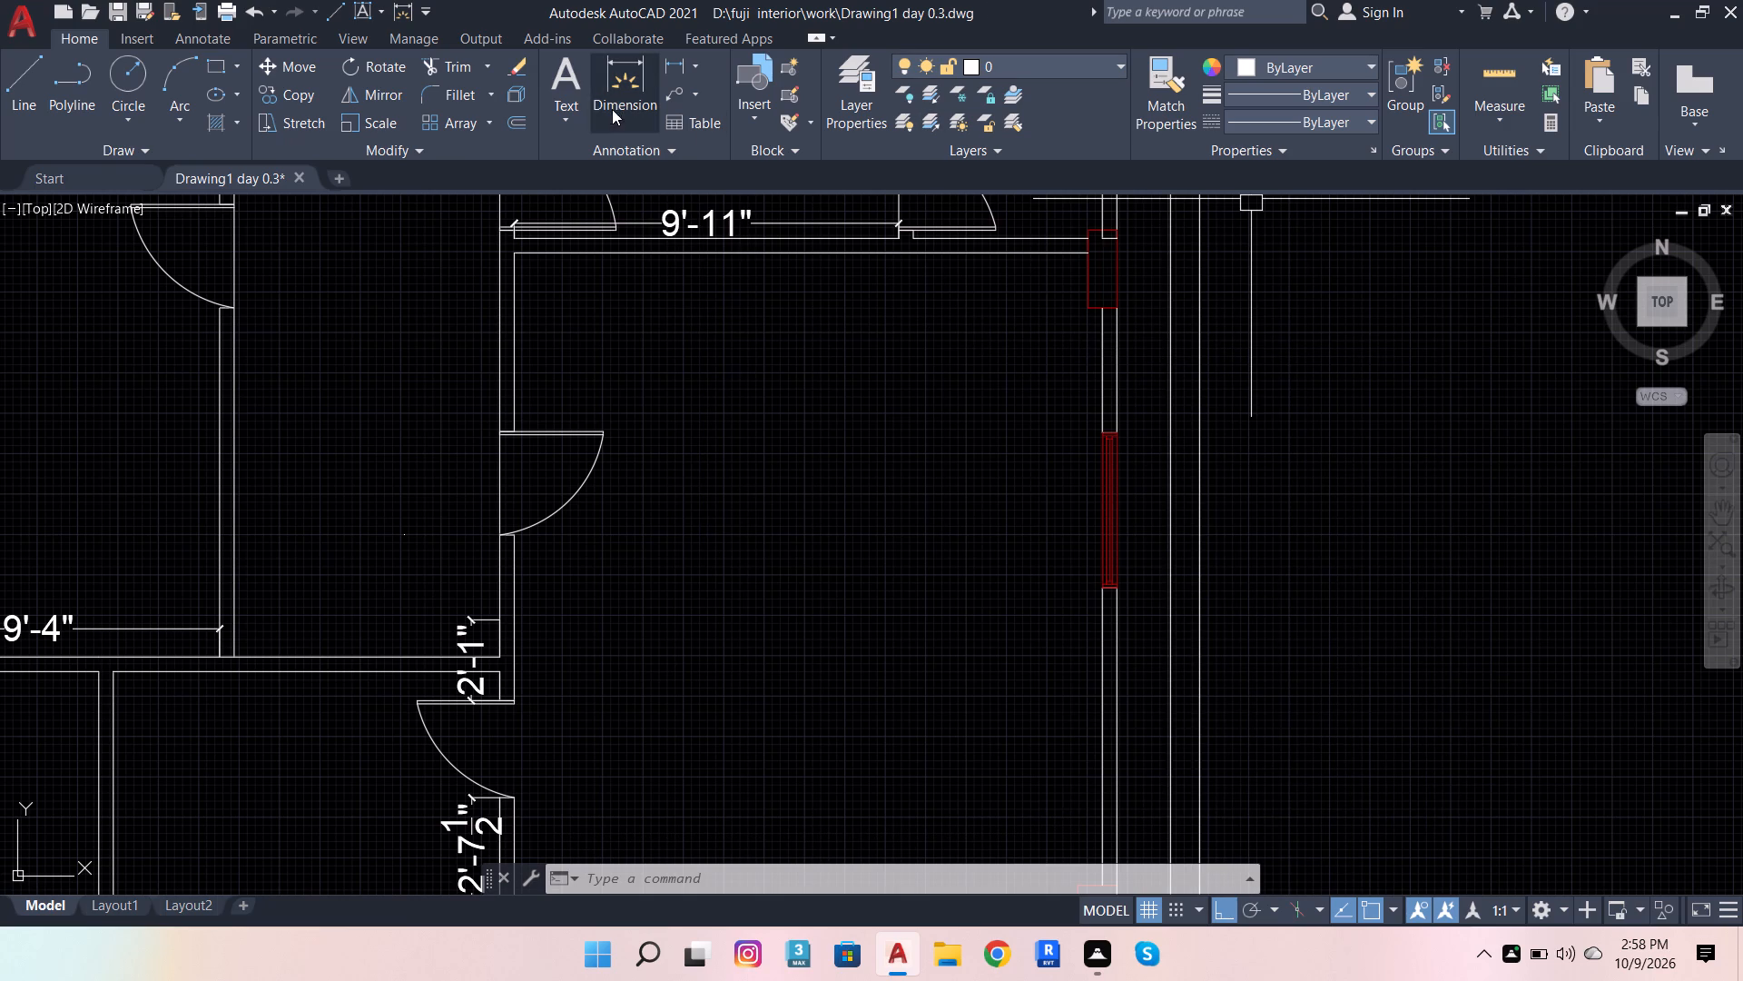
click(572, 74)
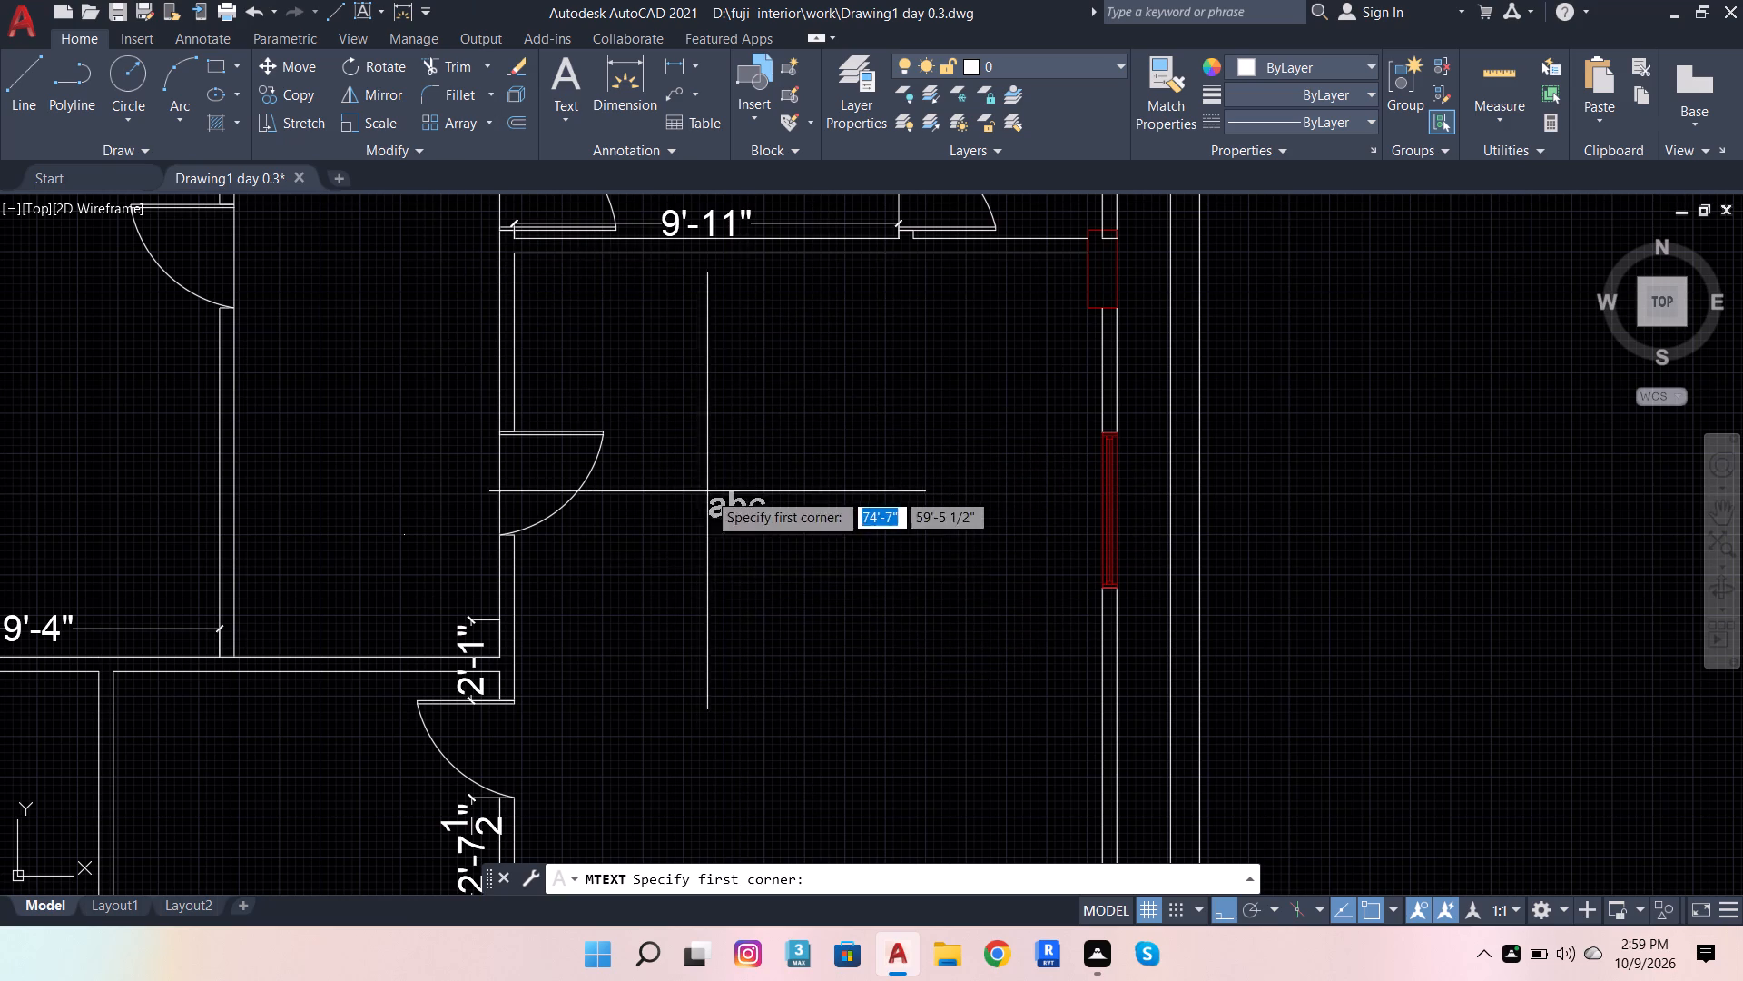
click(655, 563)
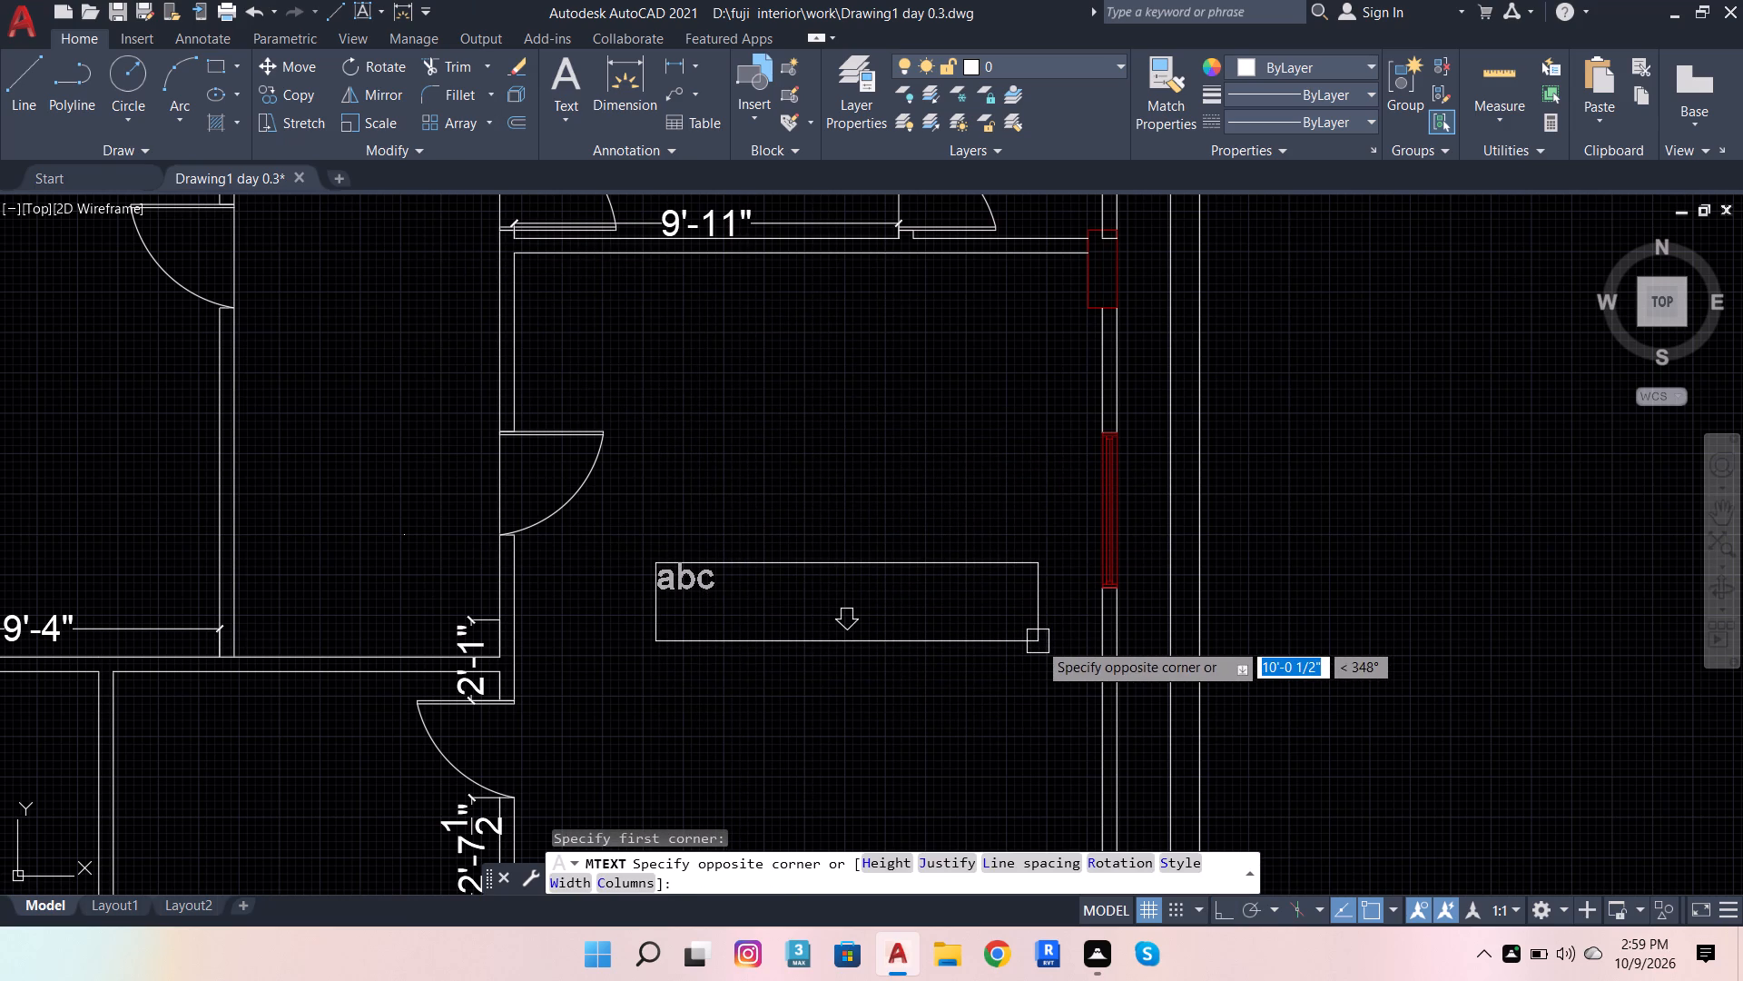
click(1038, 640)
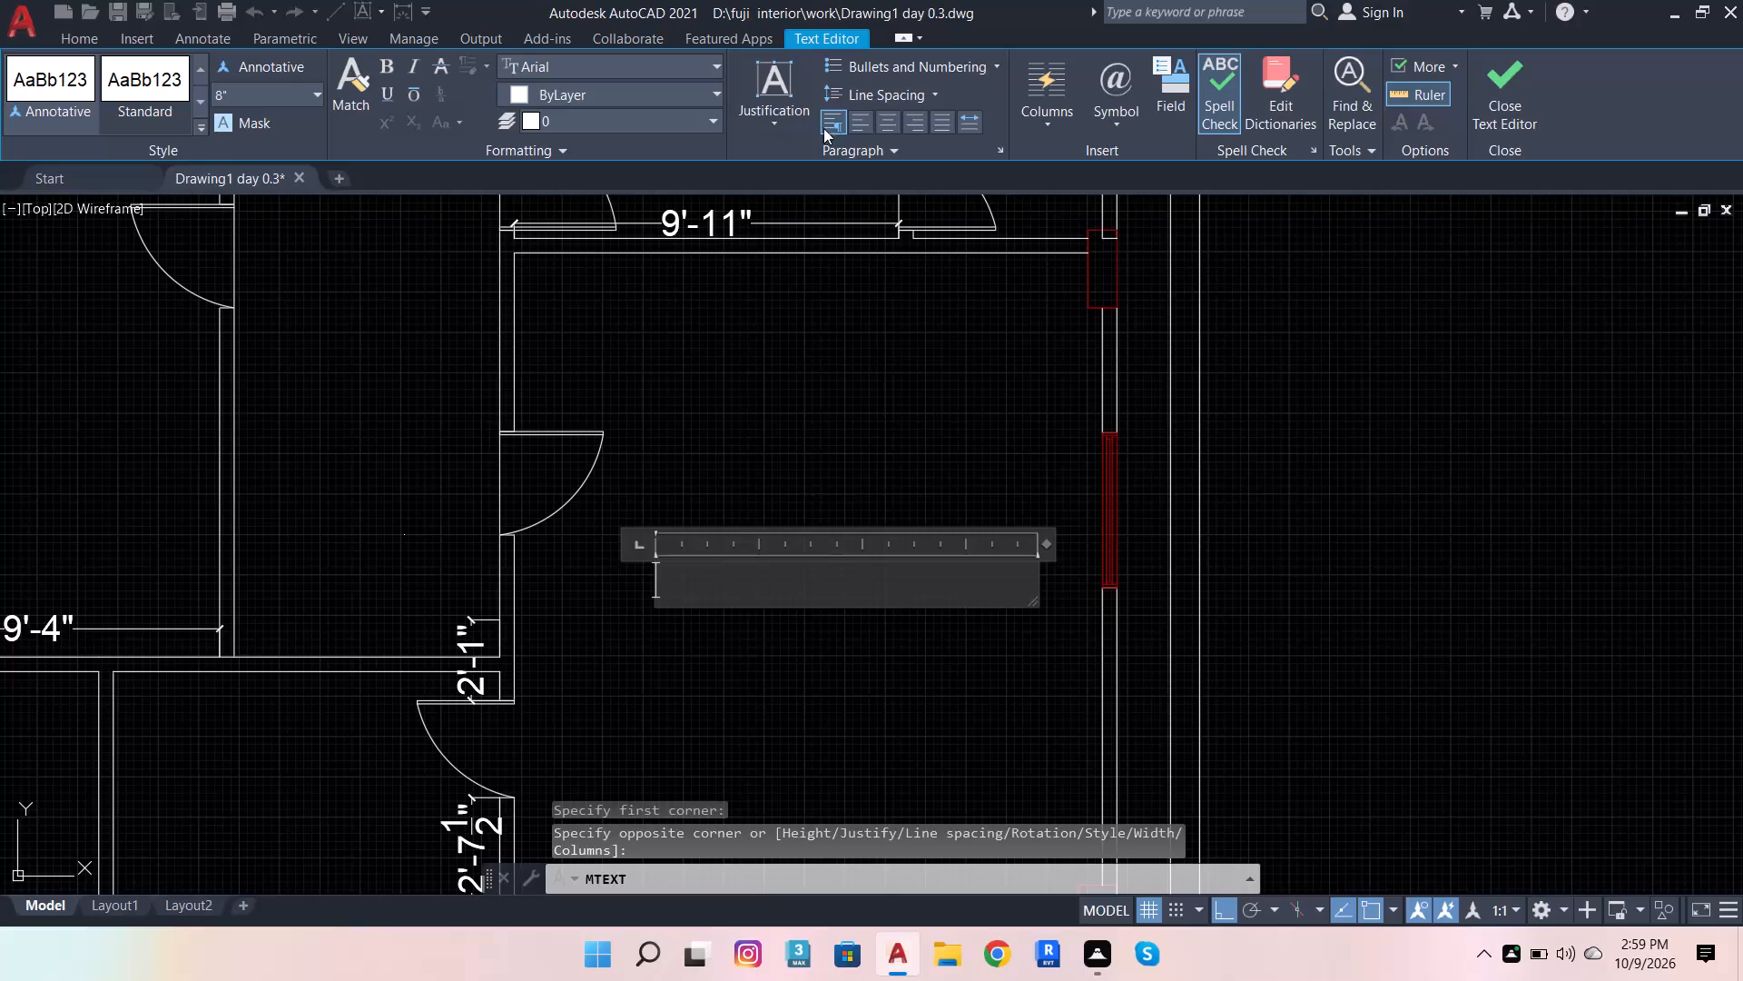
click(885, 131)
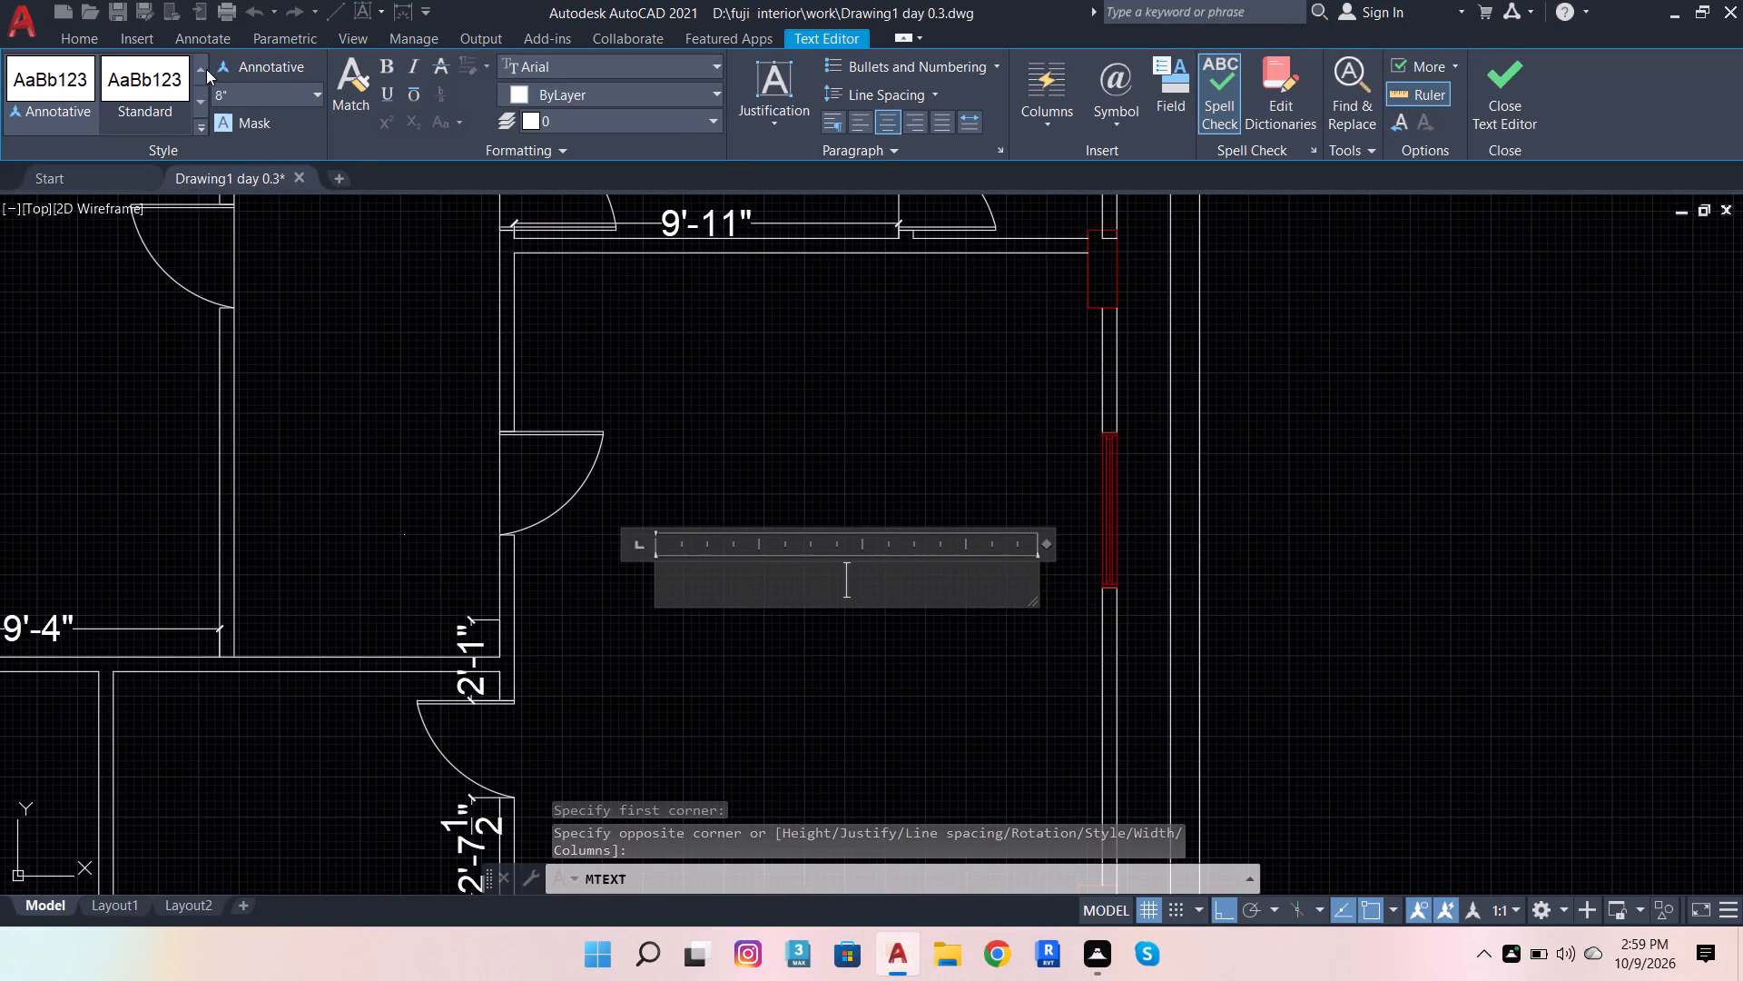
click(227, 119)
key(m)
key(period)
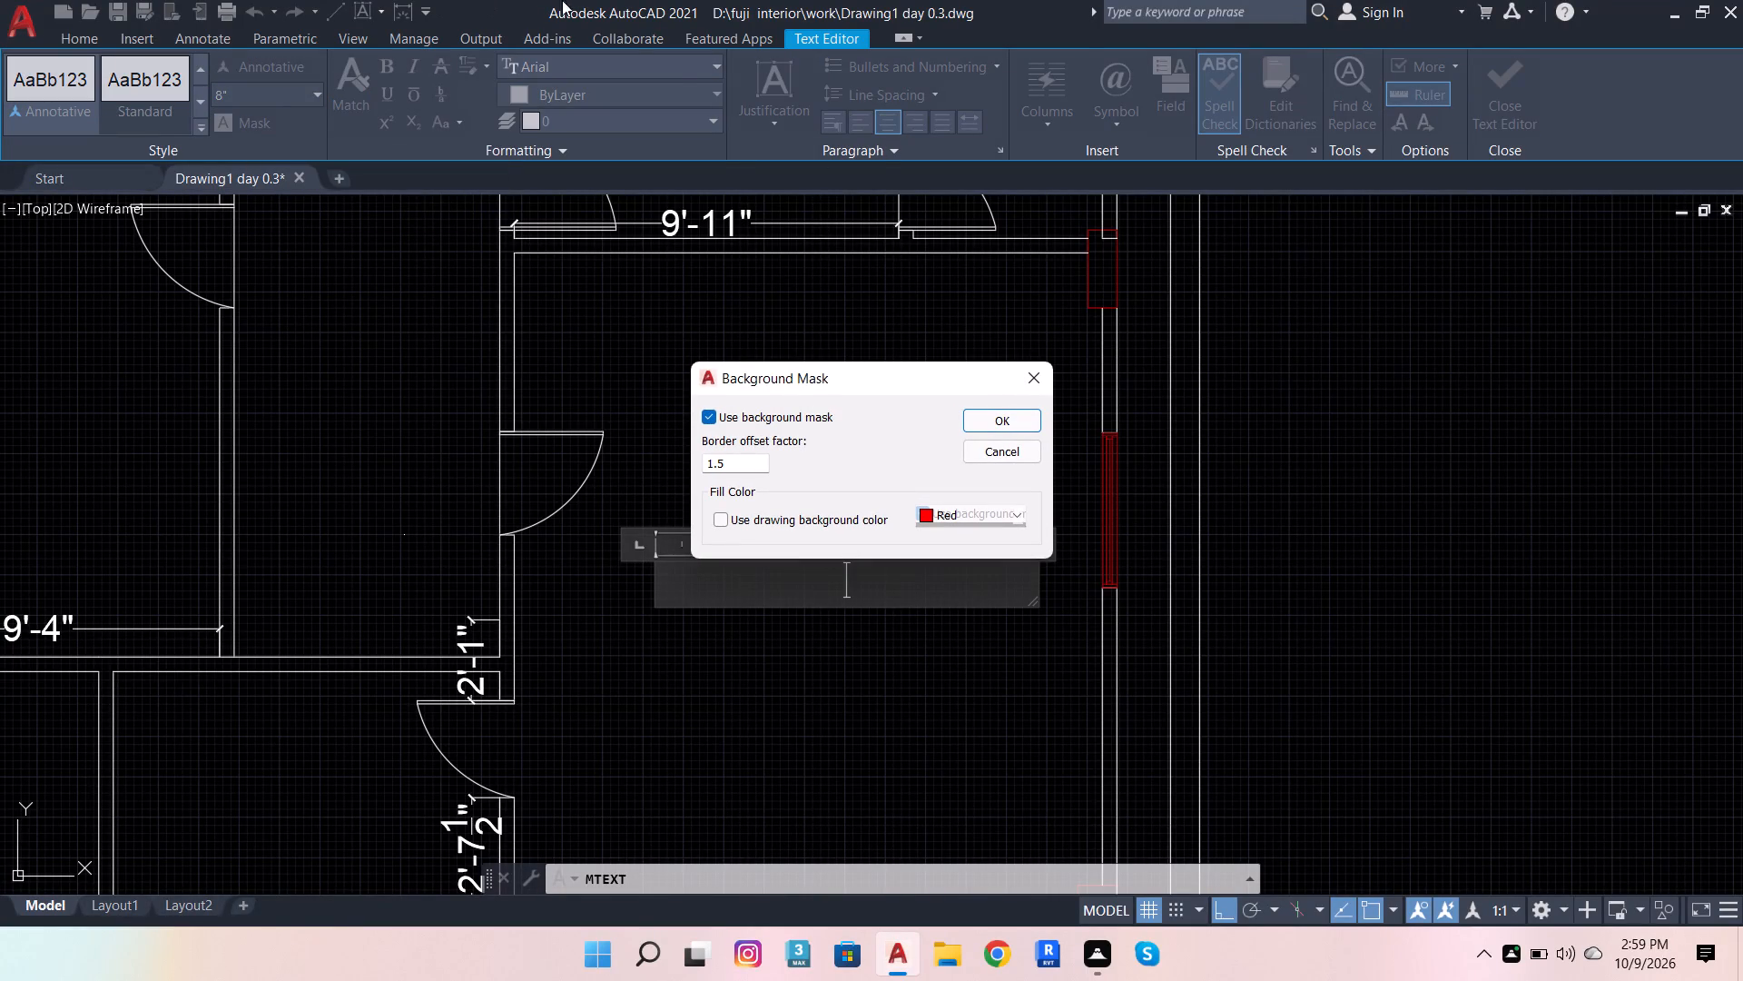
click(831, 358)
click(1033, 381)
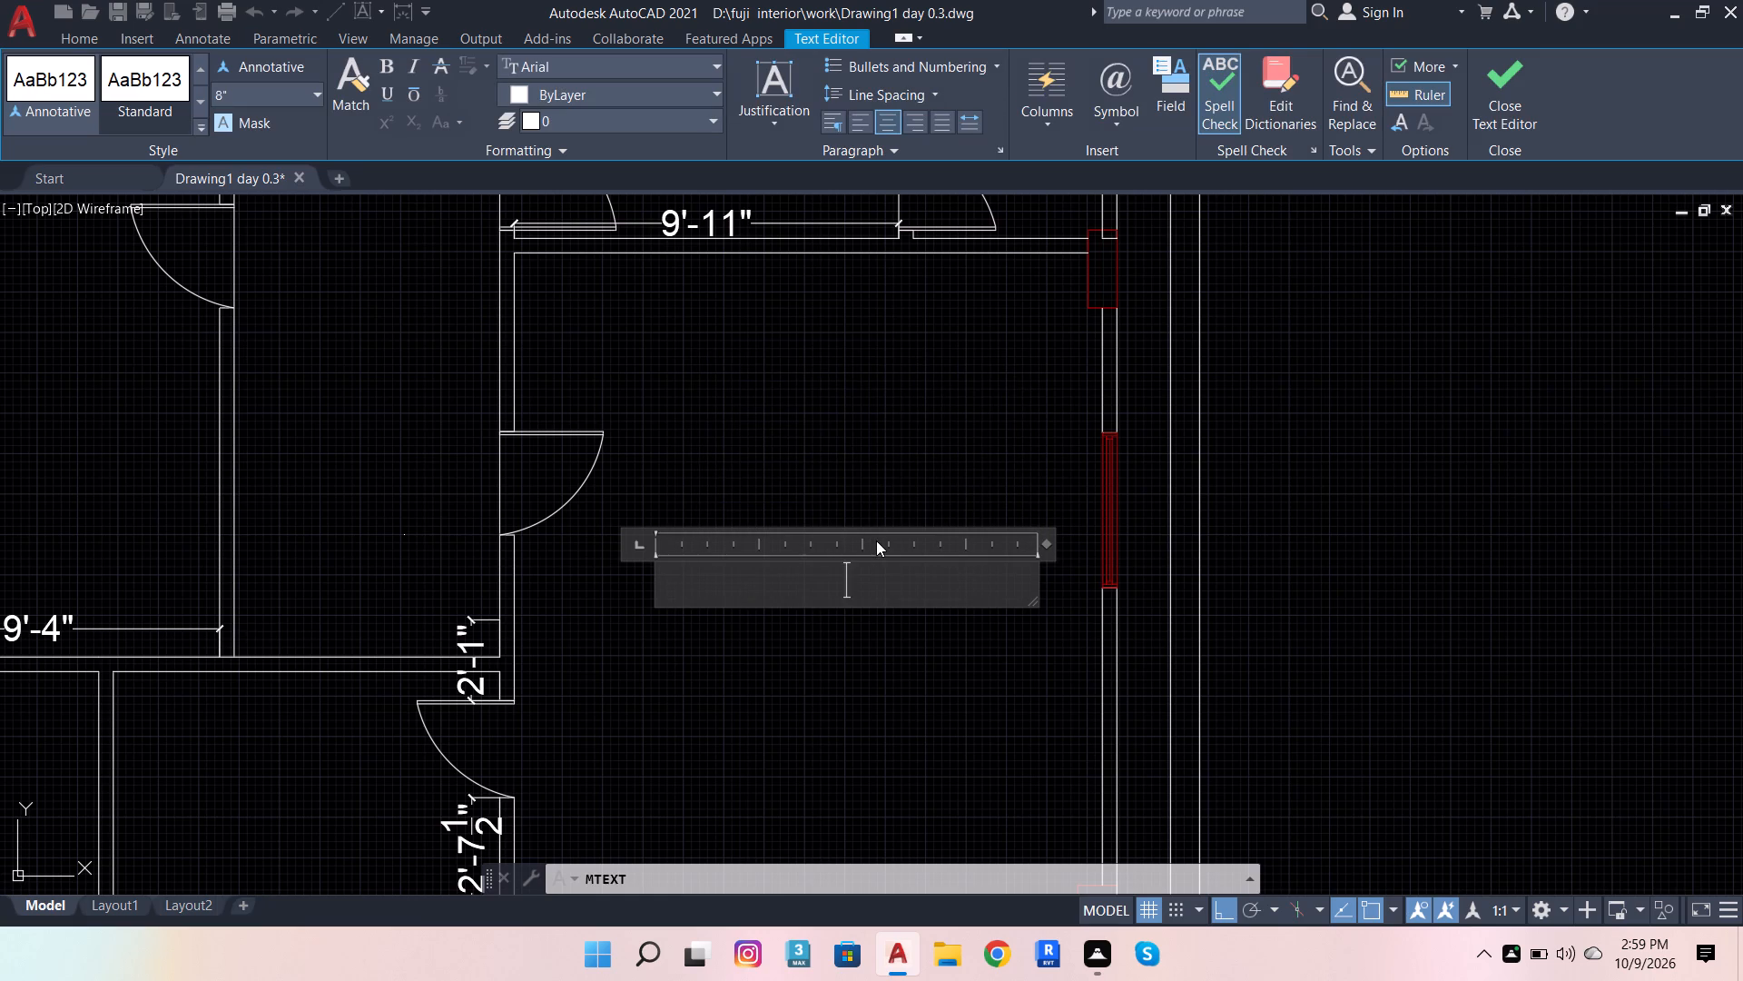
Enter M.BEDROOM as the first line of the new label and begin a second line.
text(M,,)
key(BackSpace)
key(BackSpace)
key(period)
text(BEDROO)
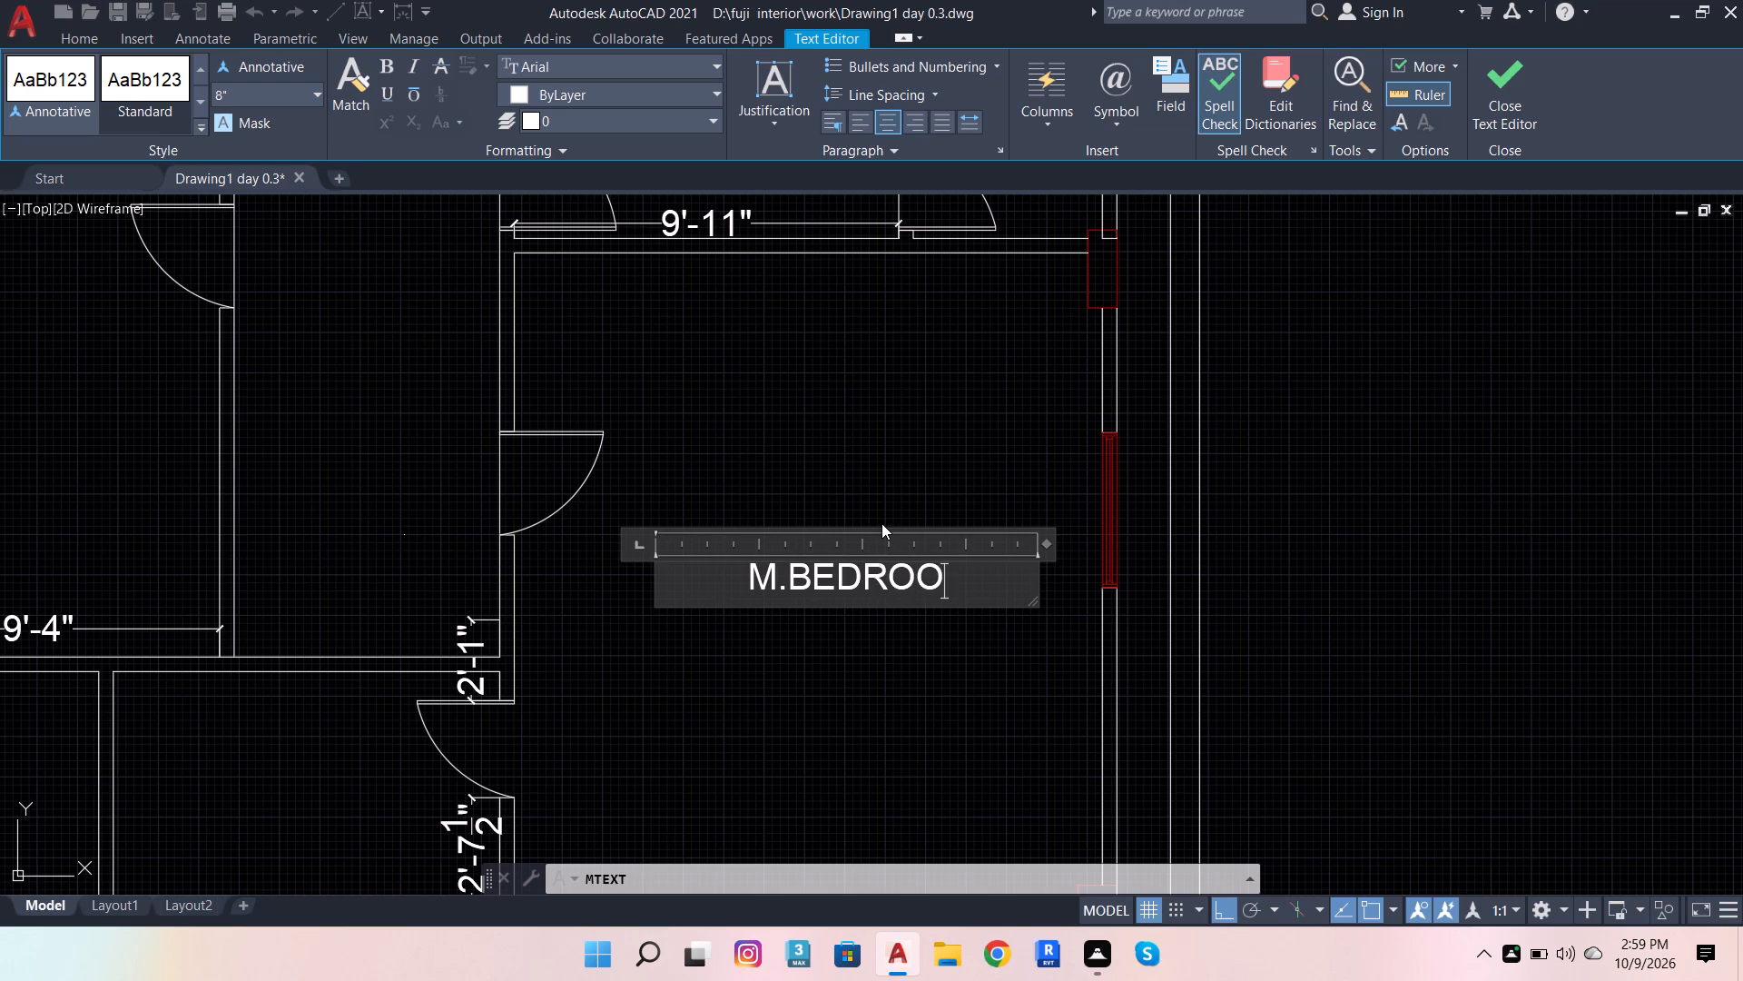
key(m)
key(Return)
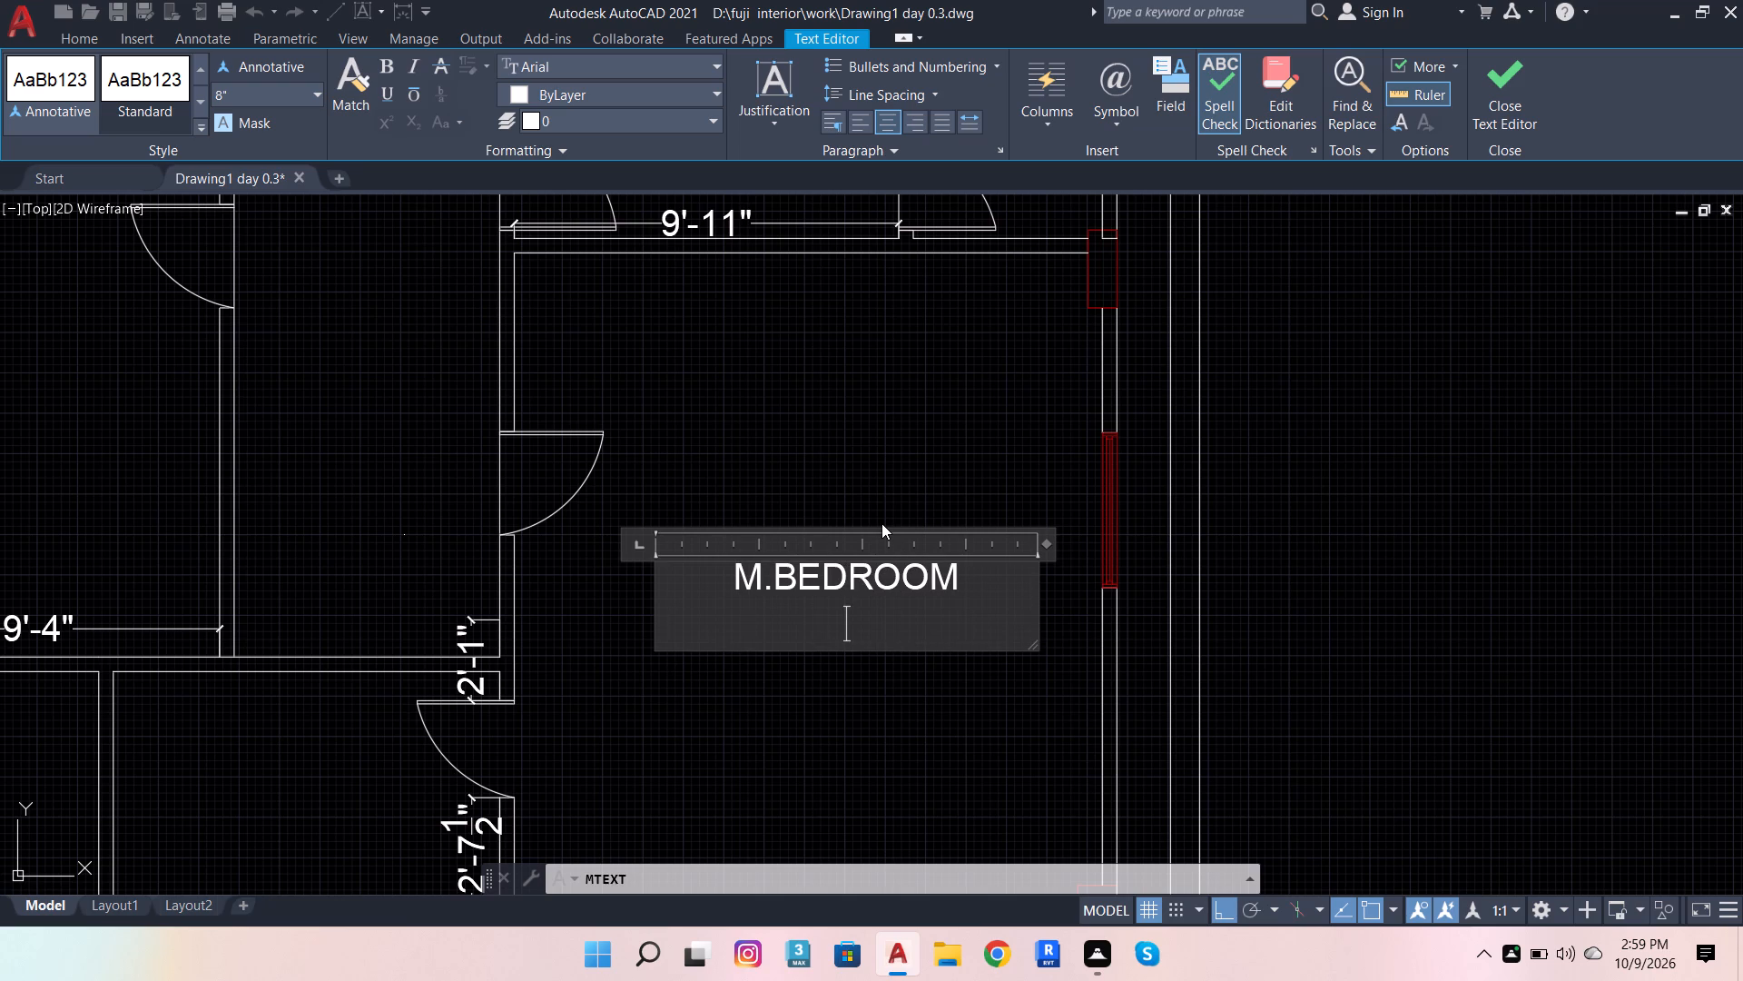
Enter the size 14'4"X14"1.5" on the second line below M.BEDROOM and finish the label.
text(14')
key(4)
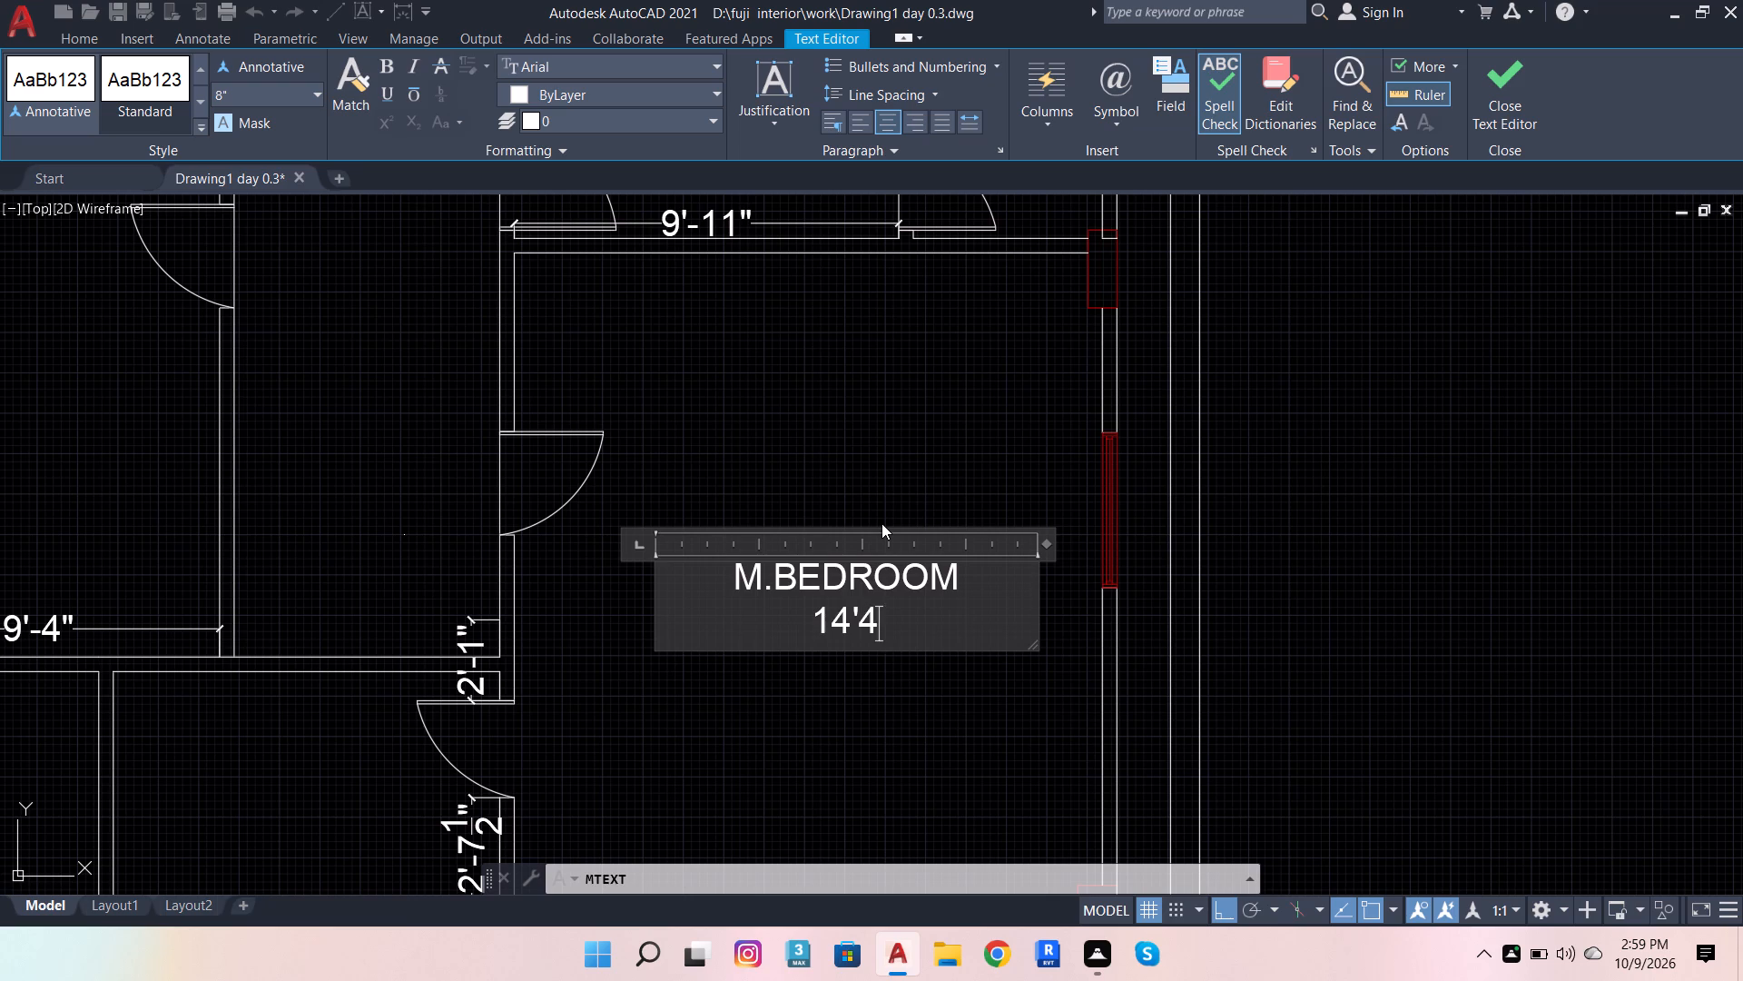
key(shift+quotedbl)
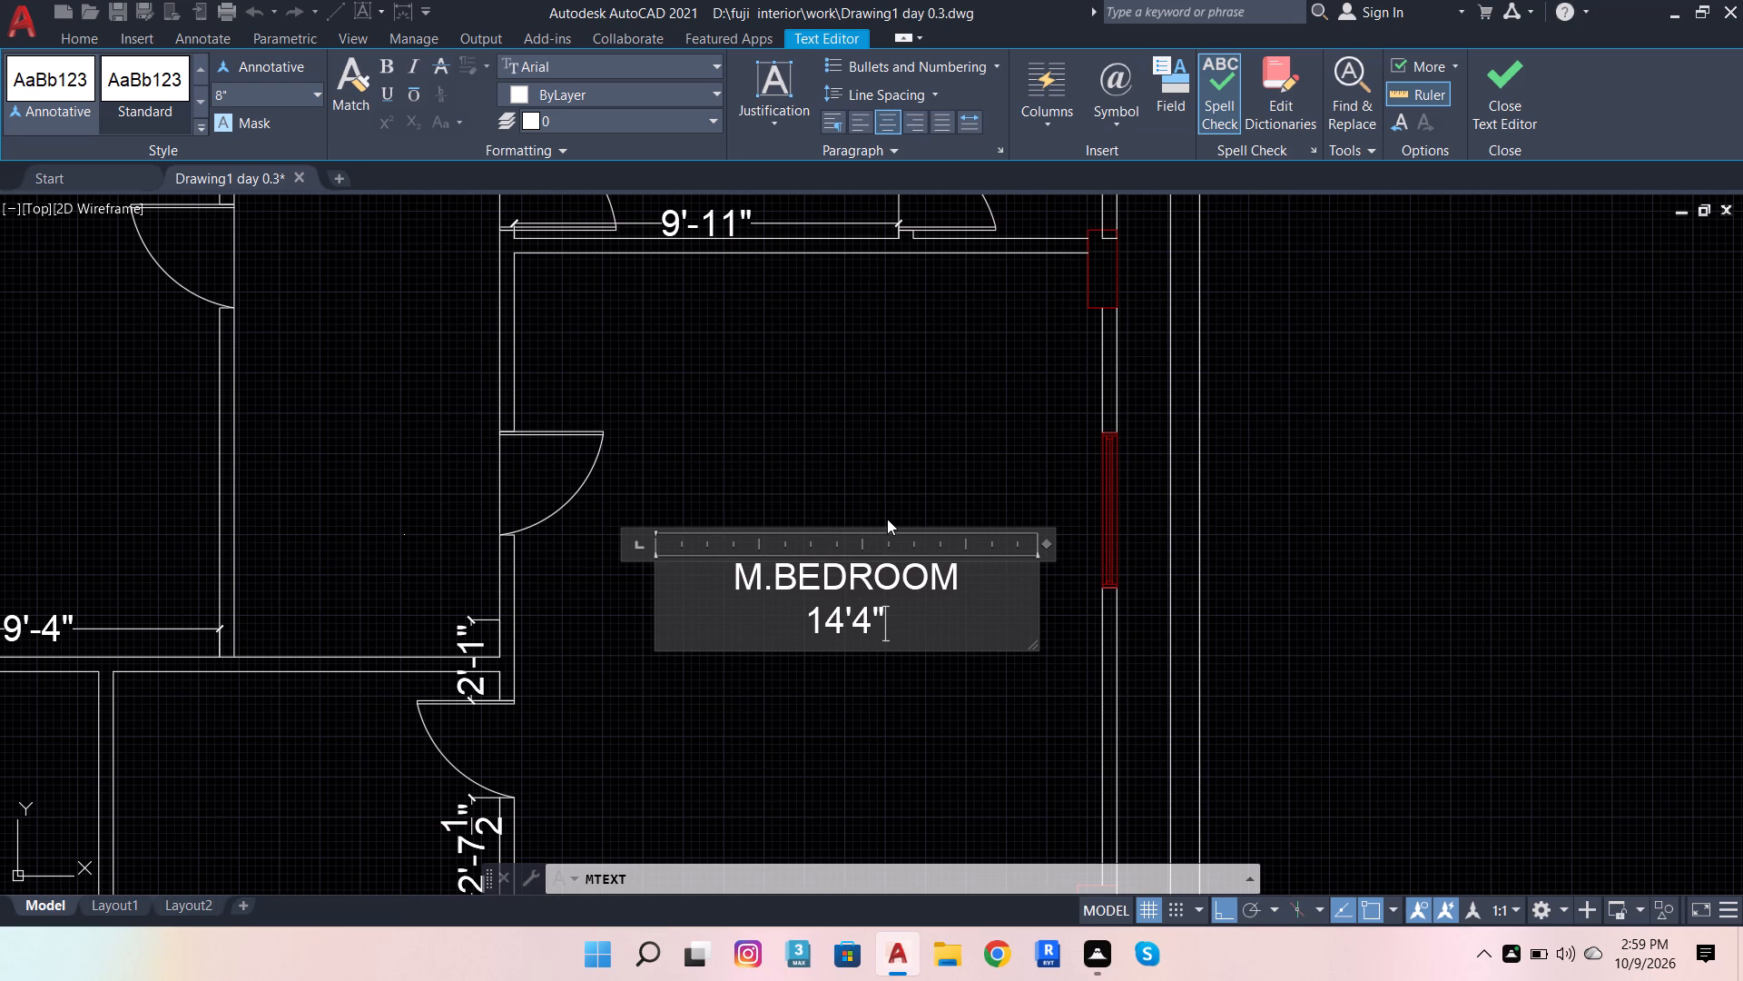
key(x)
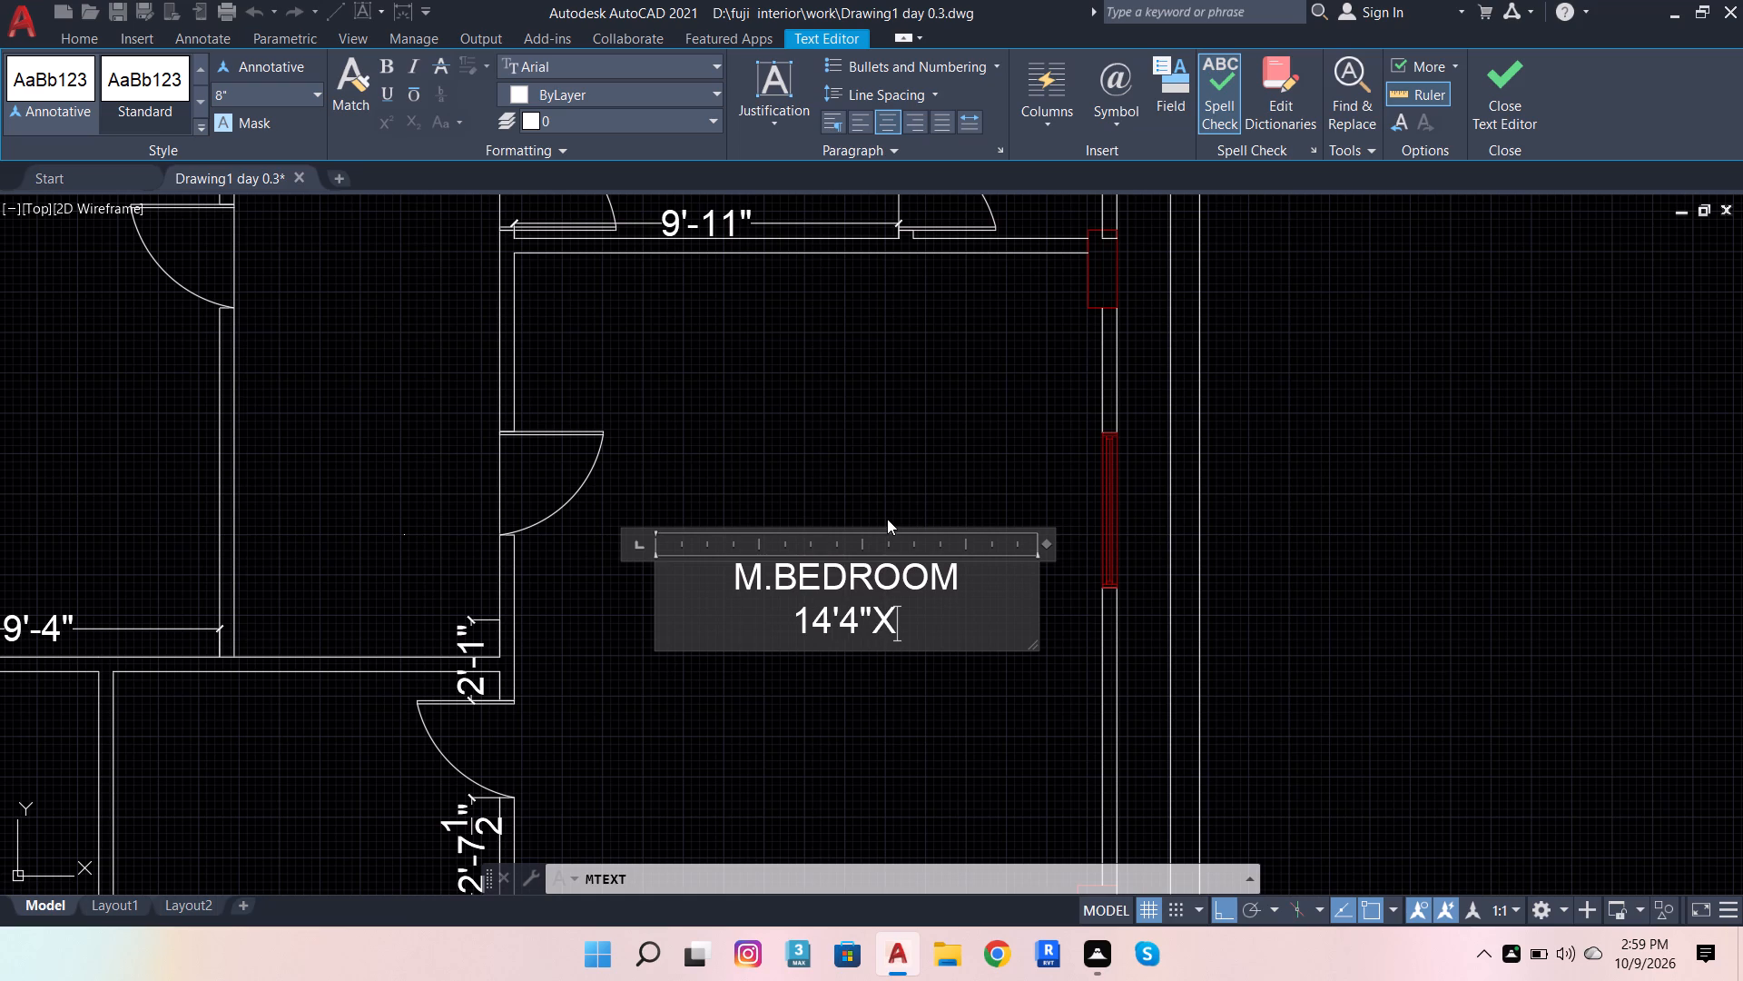
text(14)
key(shift+quotedbl)
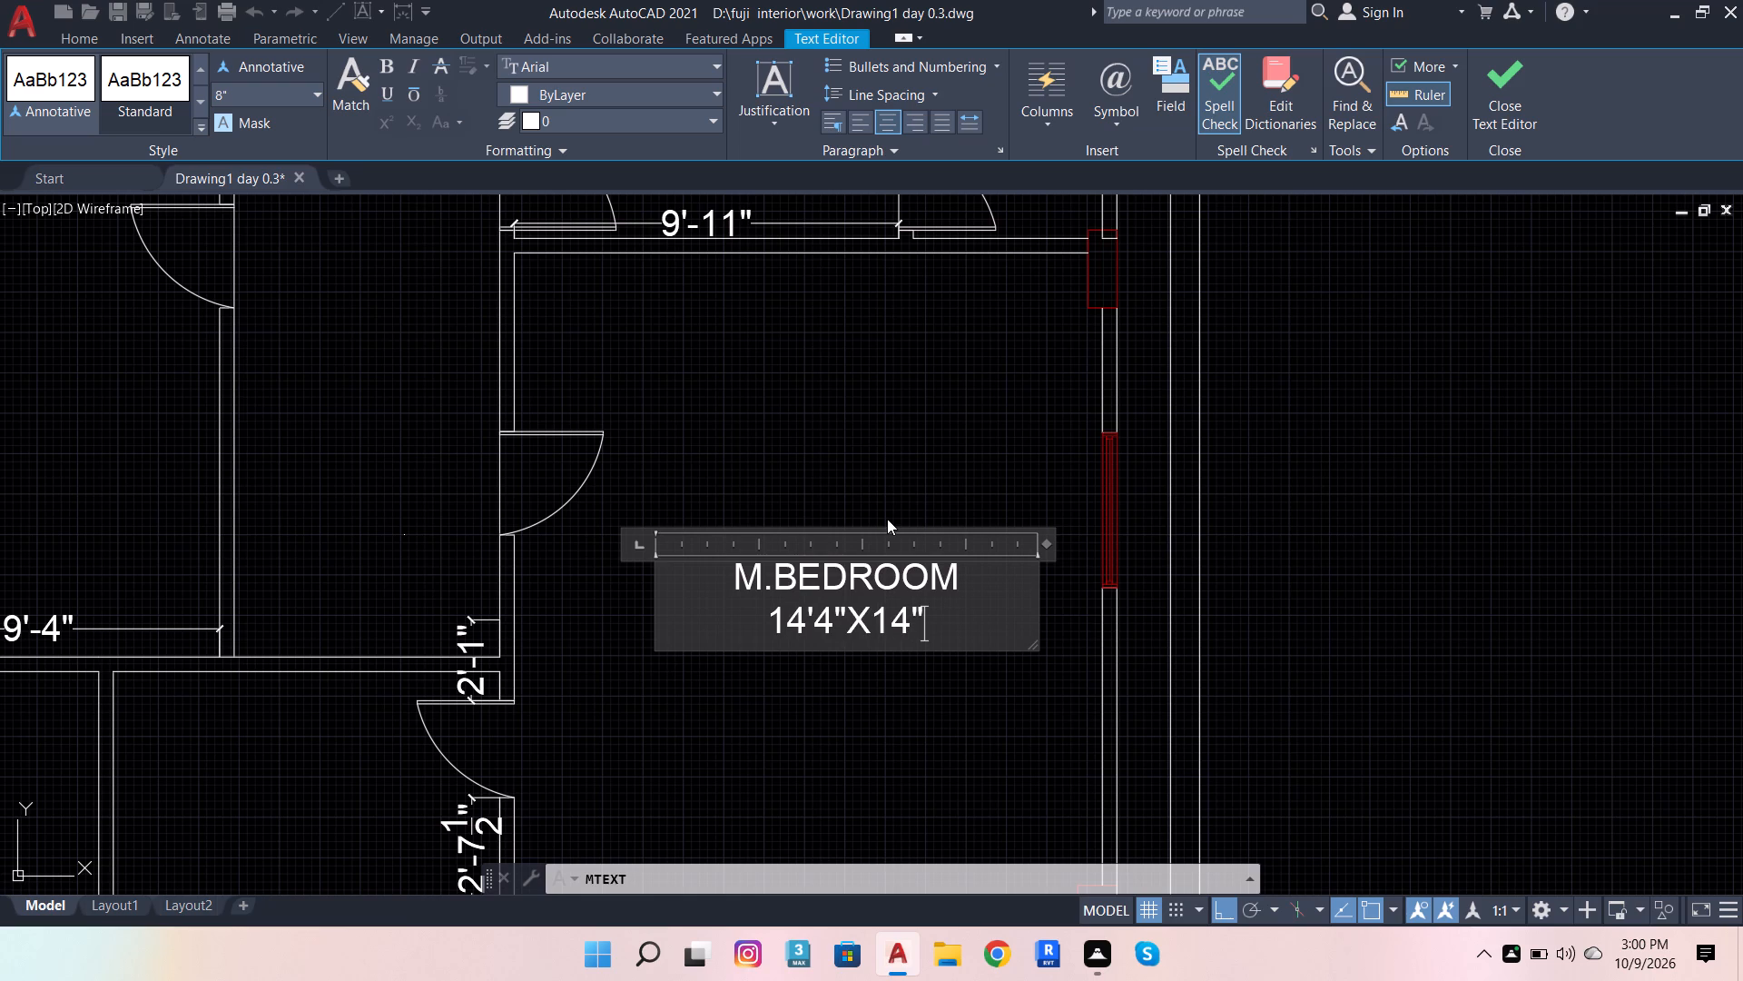
key(1)
text(.5)
key(shift+quotedbl)
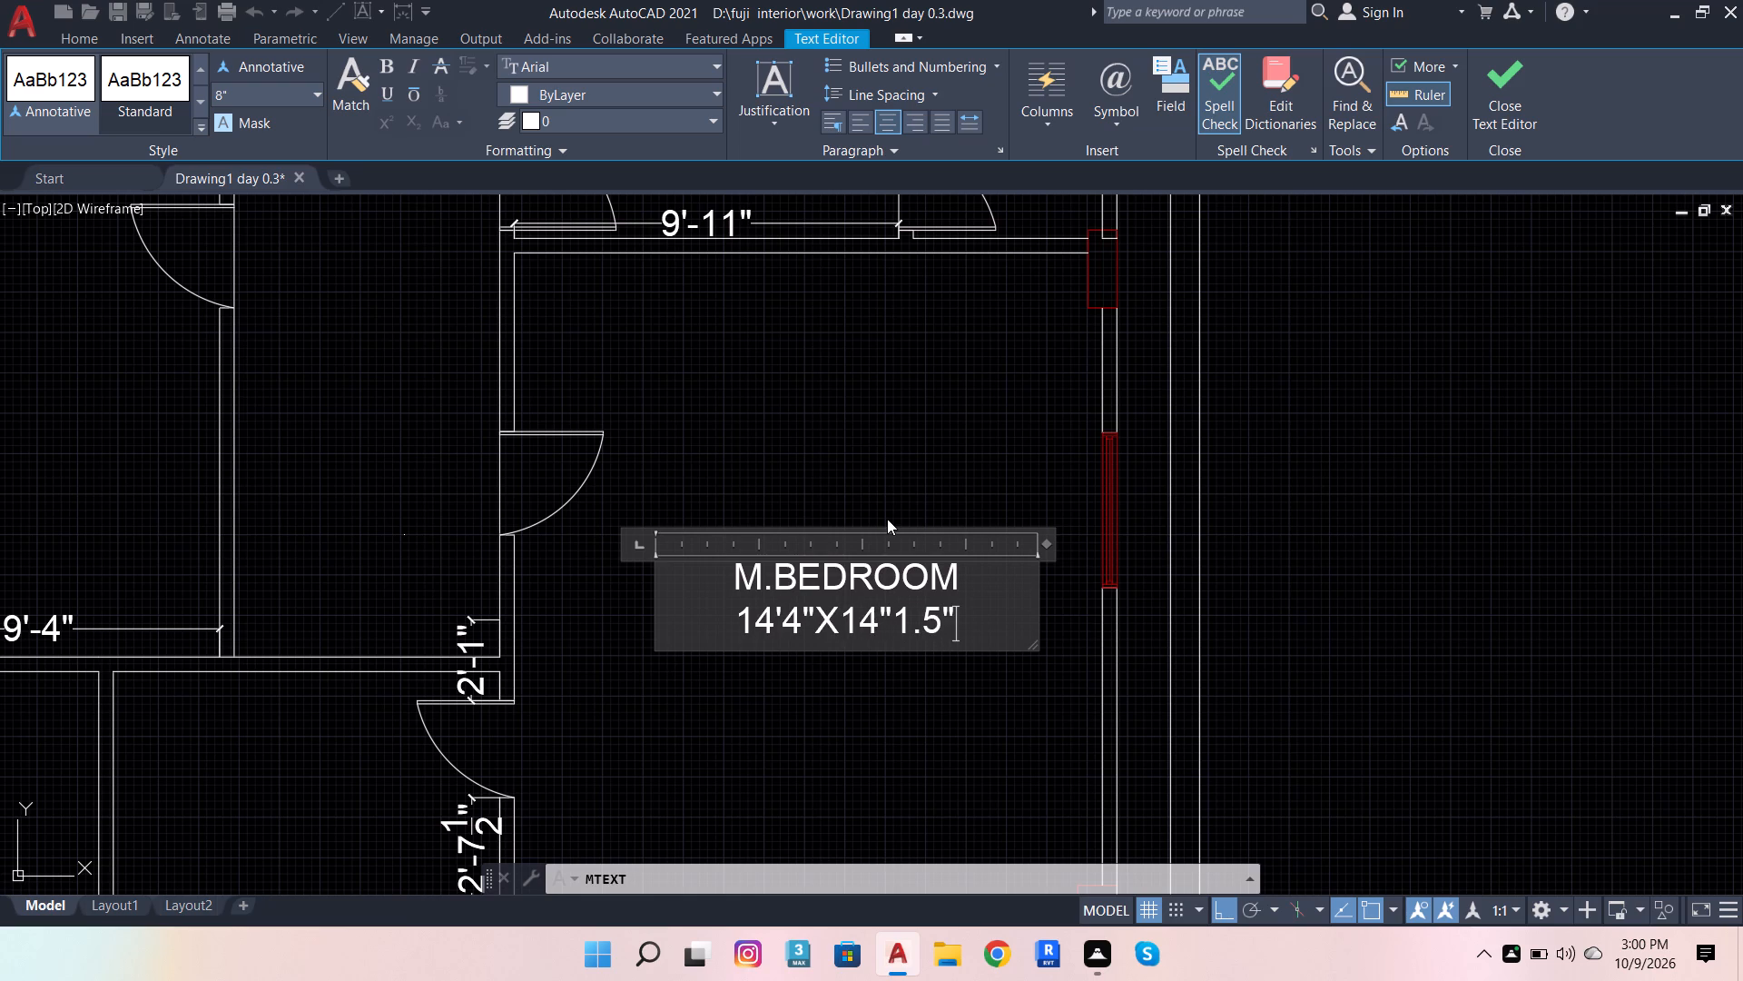
scroll(906, 514, down, 2)
click(924, 614)
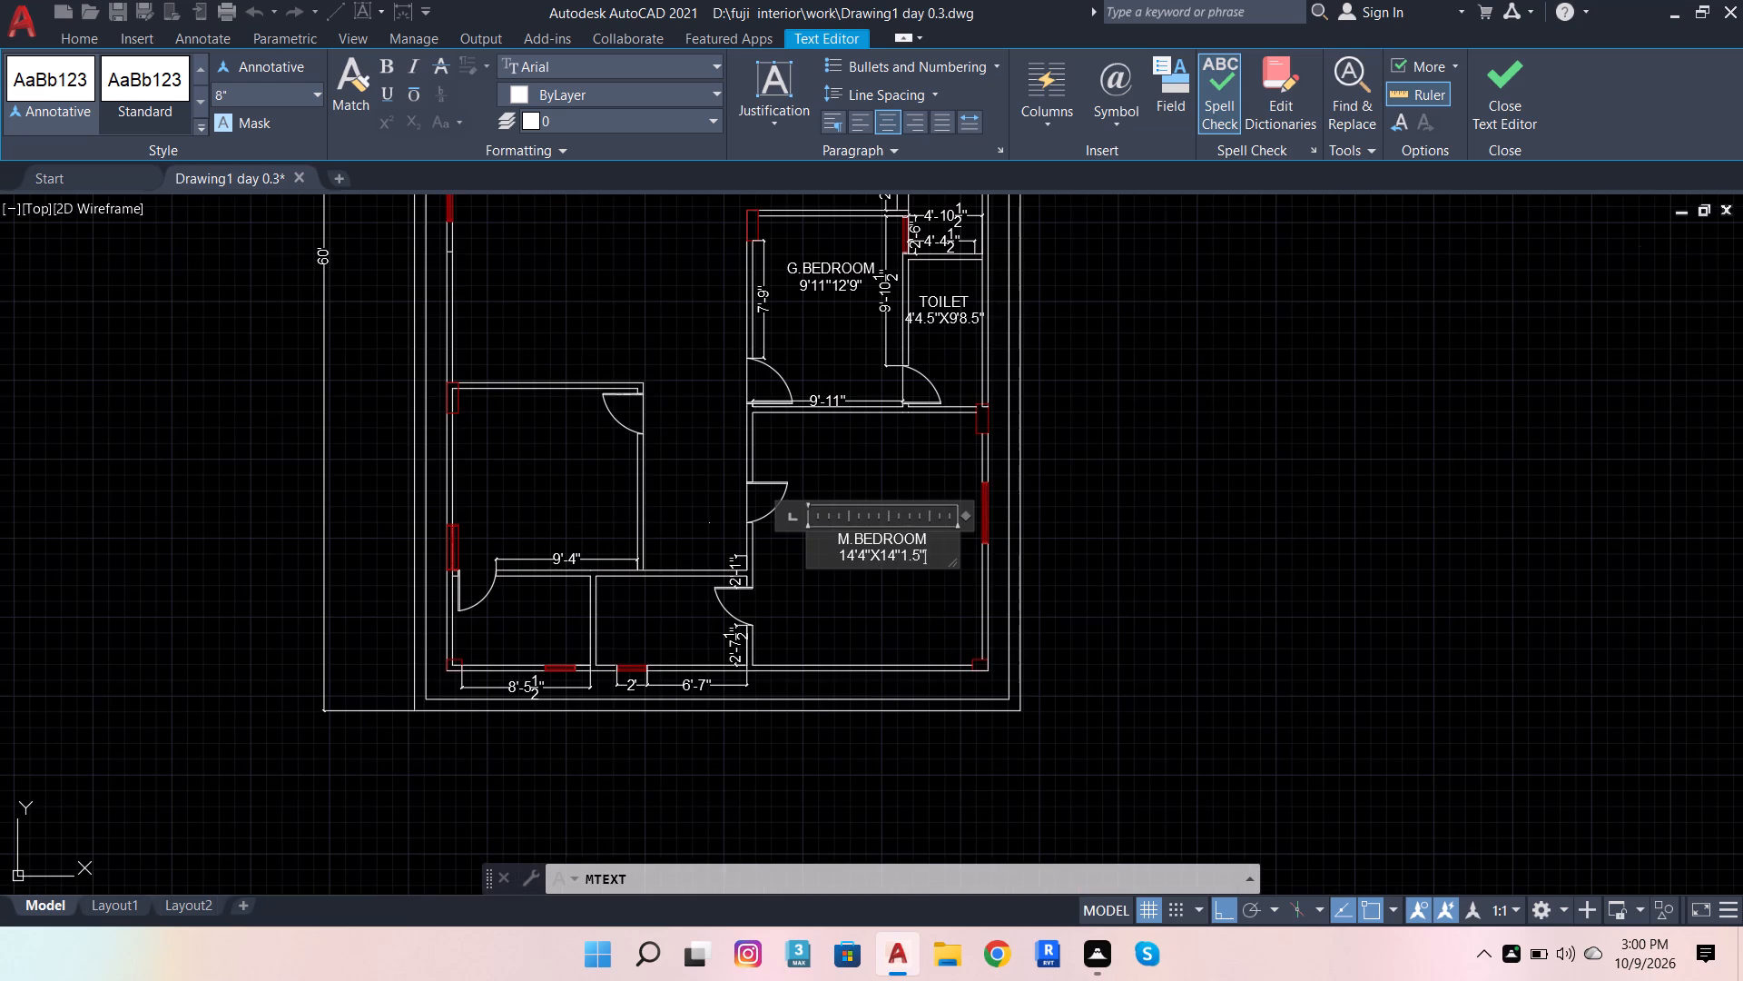
Start a centre-aligned multiline text label in the small room west of M.BEDROOM's lower door, with TOILET as its first line.
scroll(645, 628, up, 2)
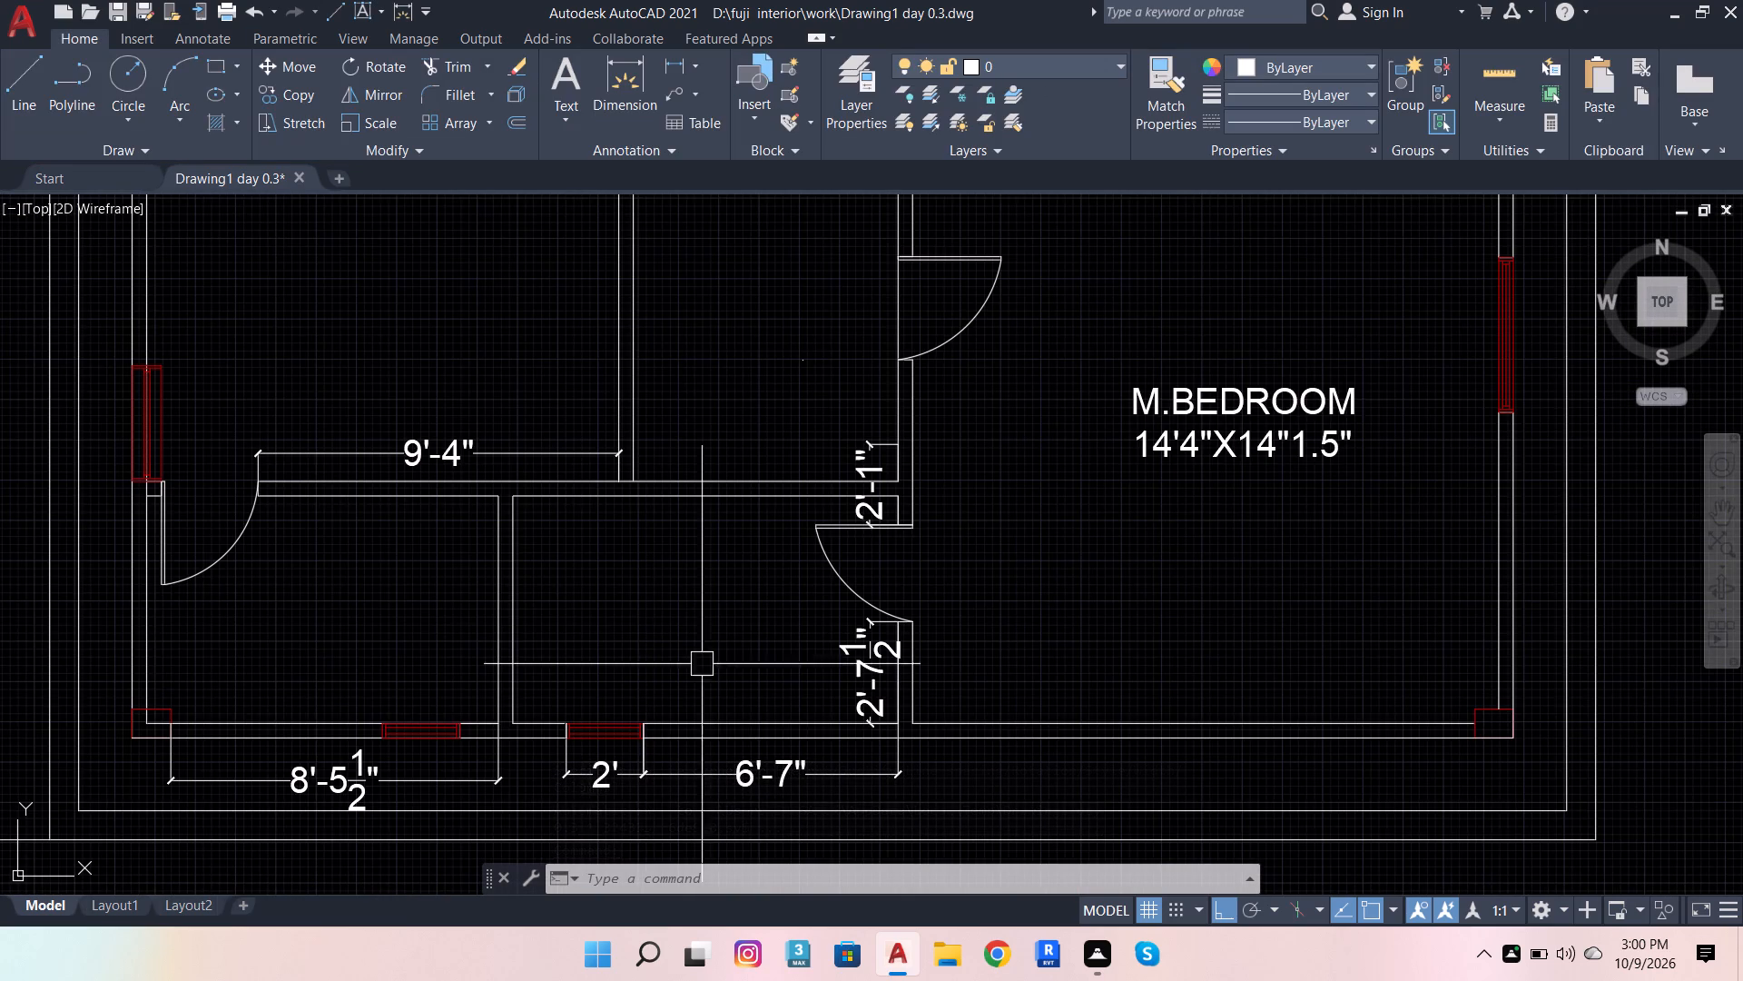
click(557, 90)
scroll(624, 641, up, 2)
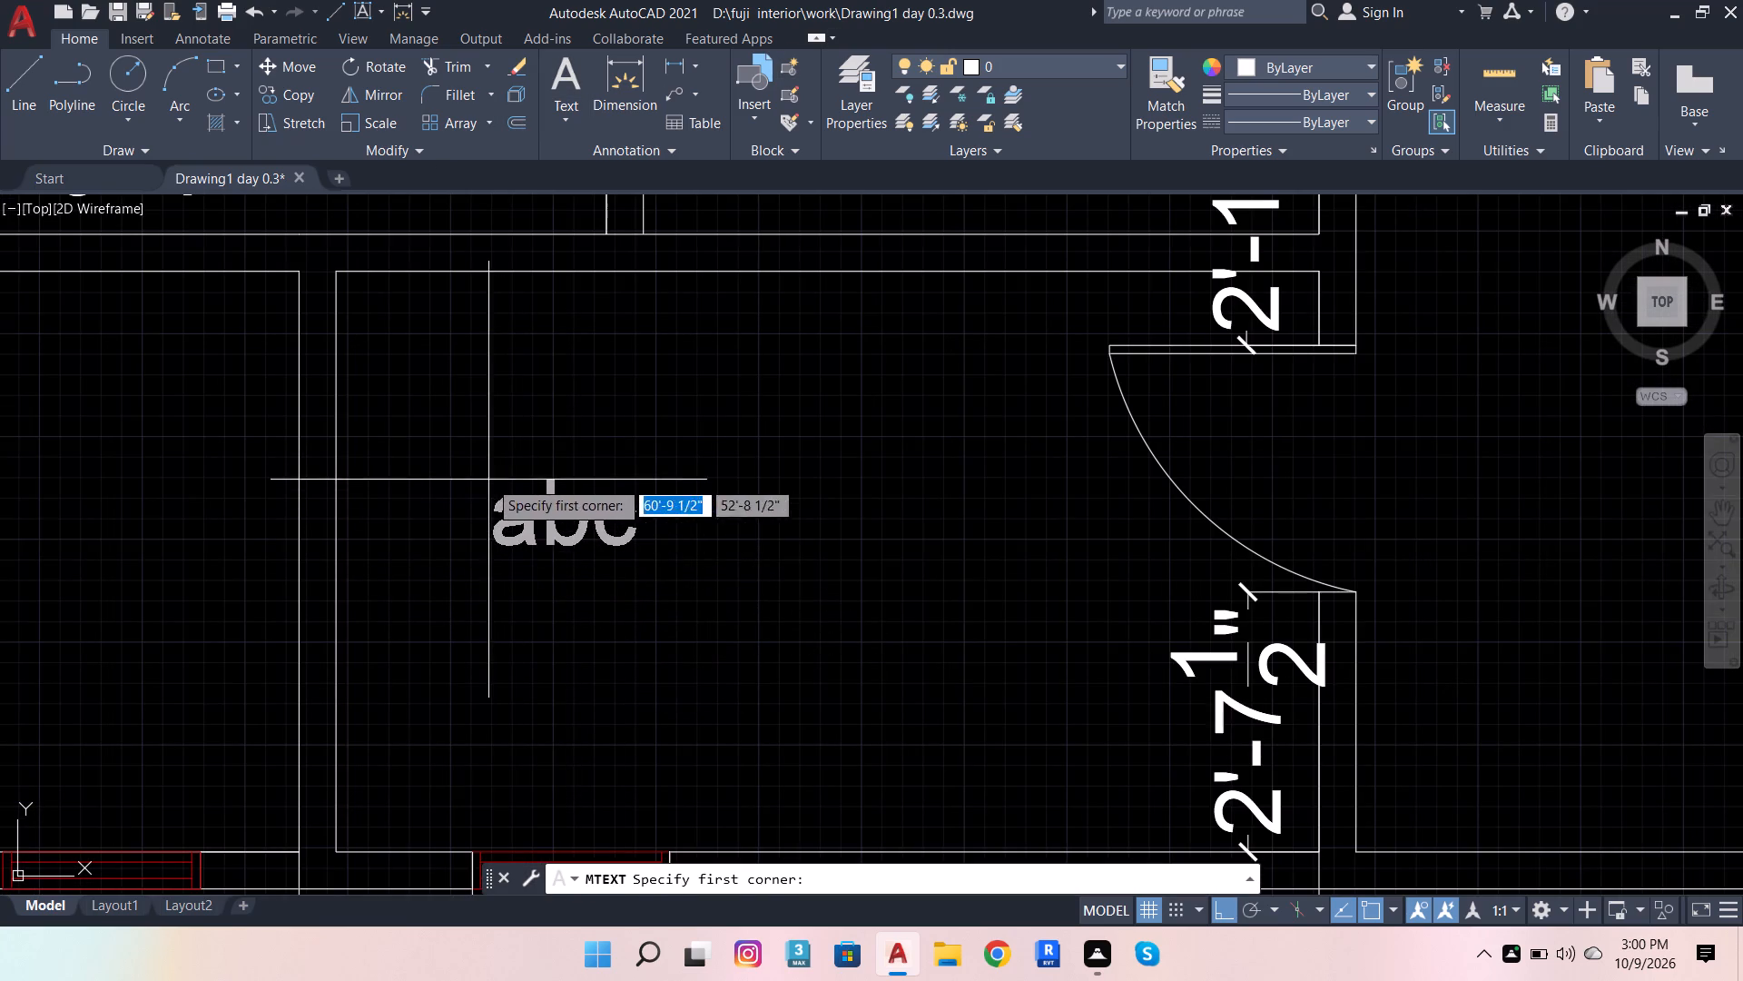
click(488, 479)
click(1079, 590)
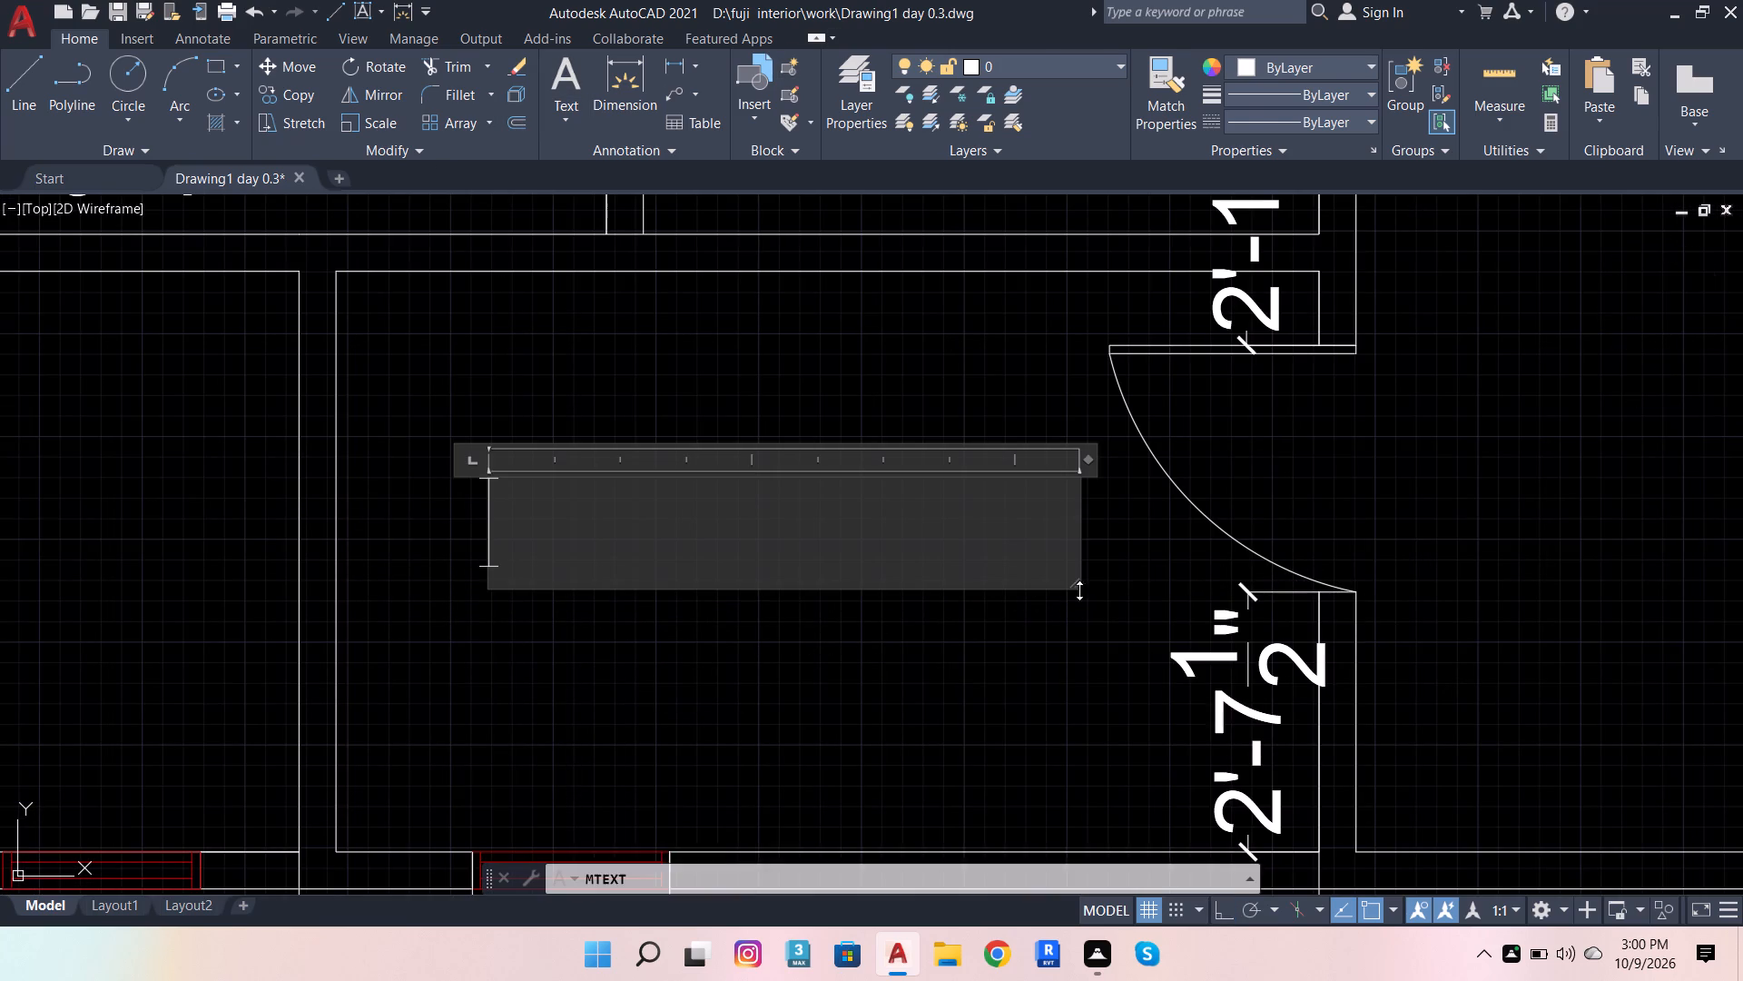
click(888, 130)
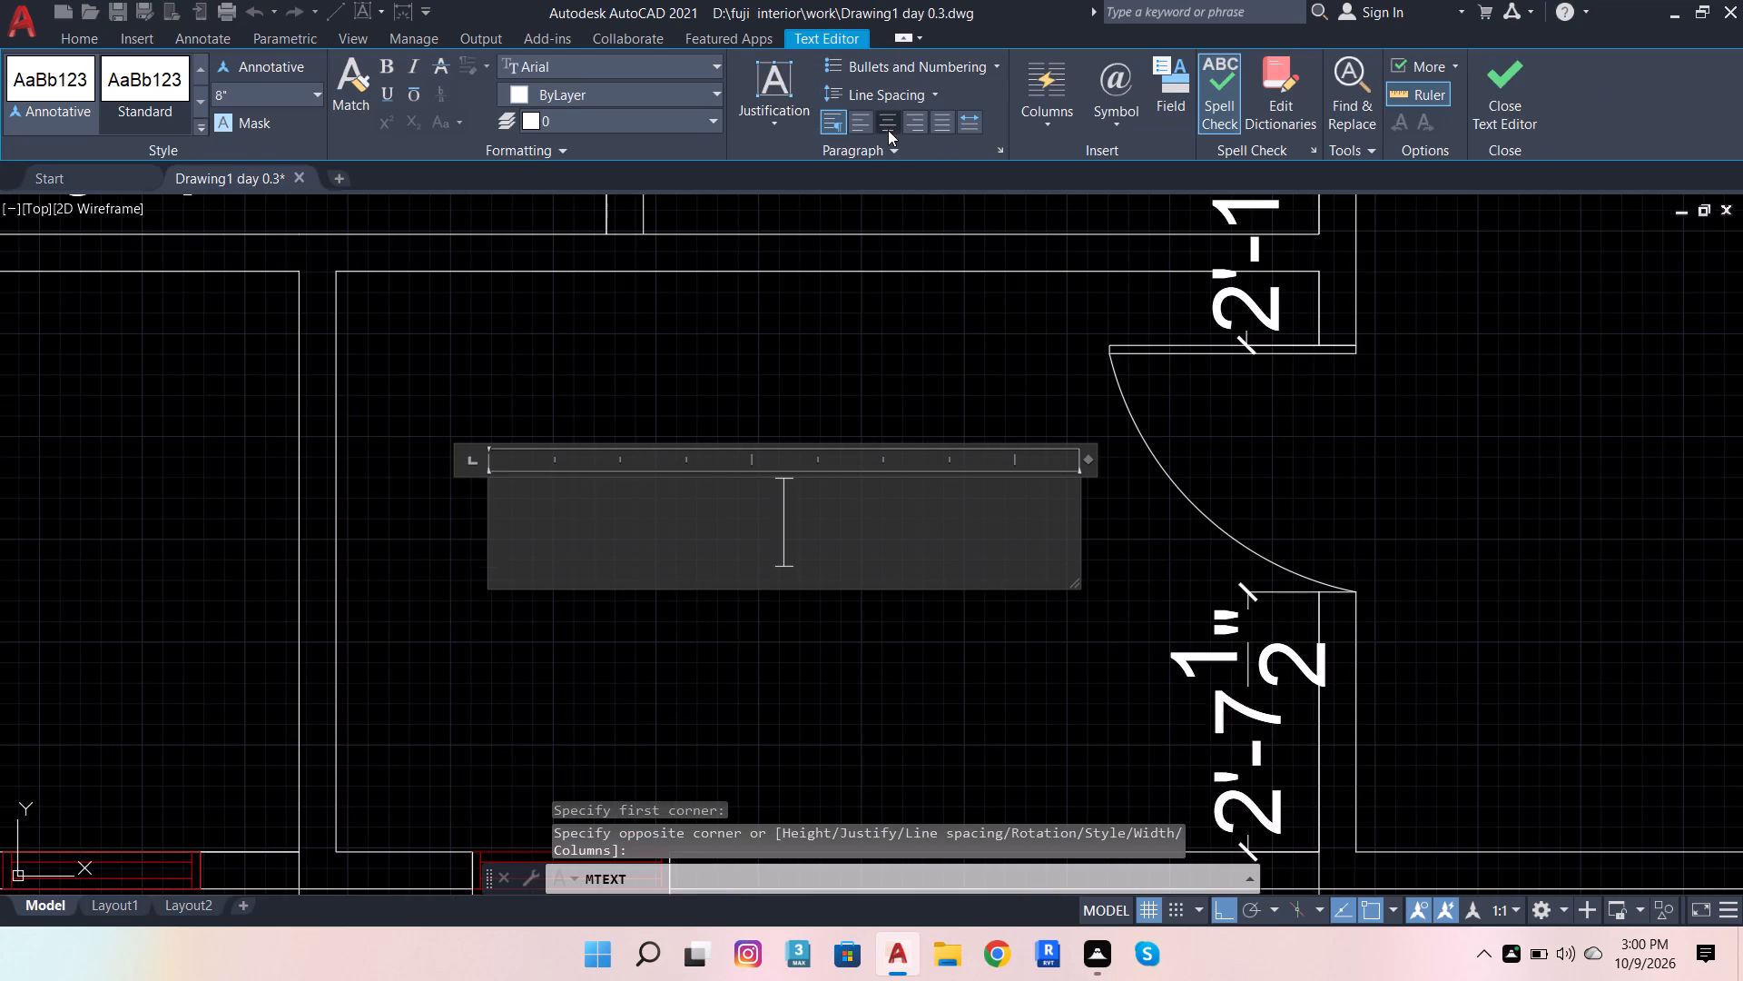
scroll(777, 507, up, 1)
click(772, 525)
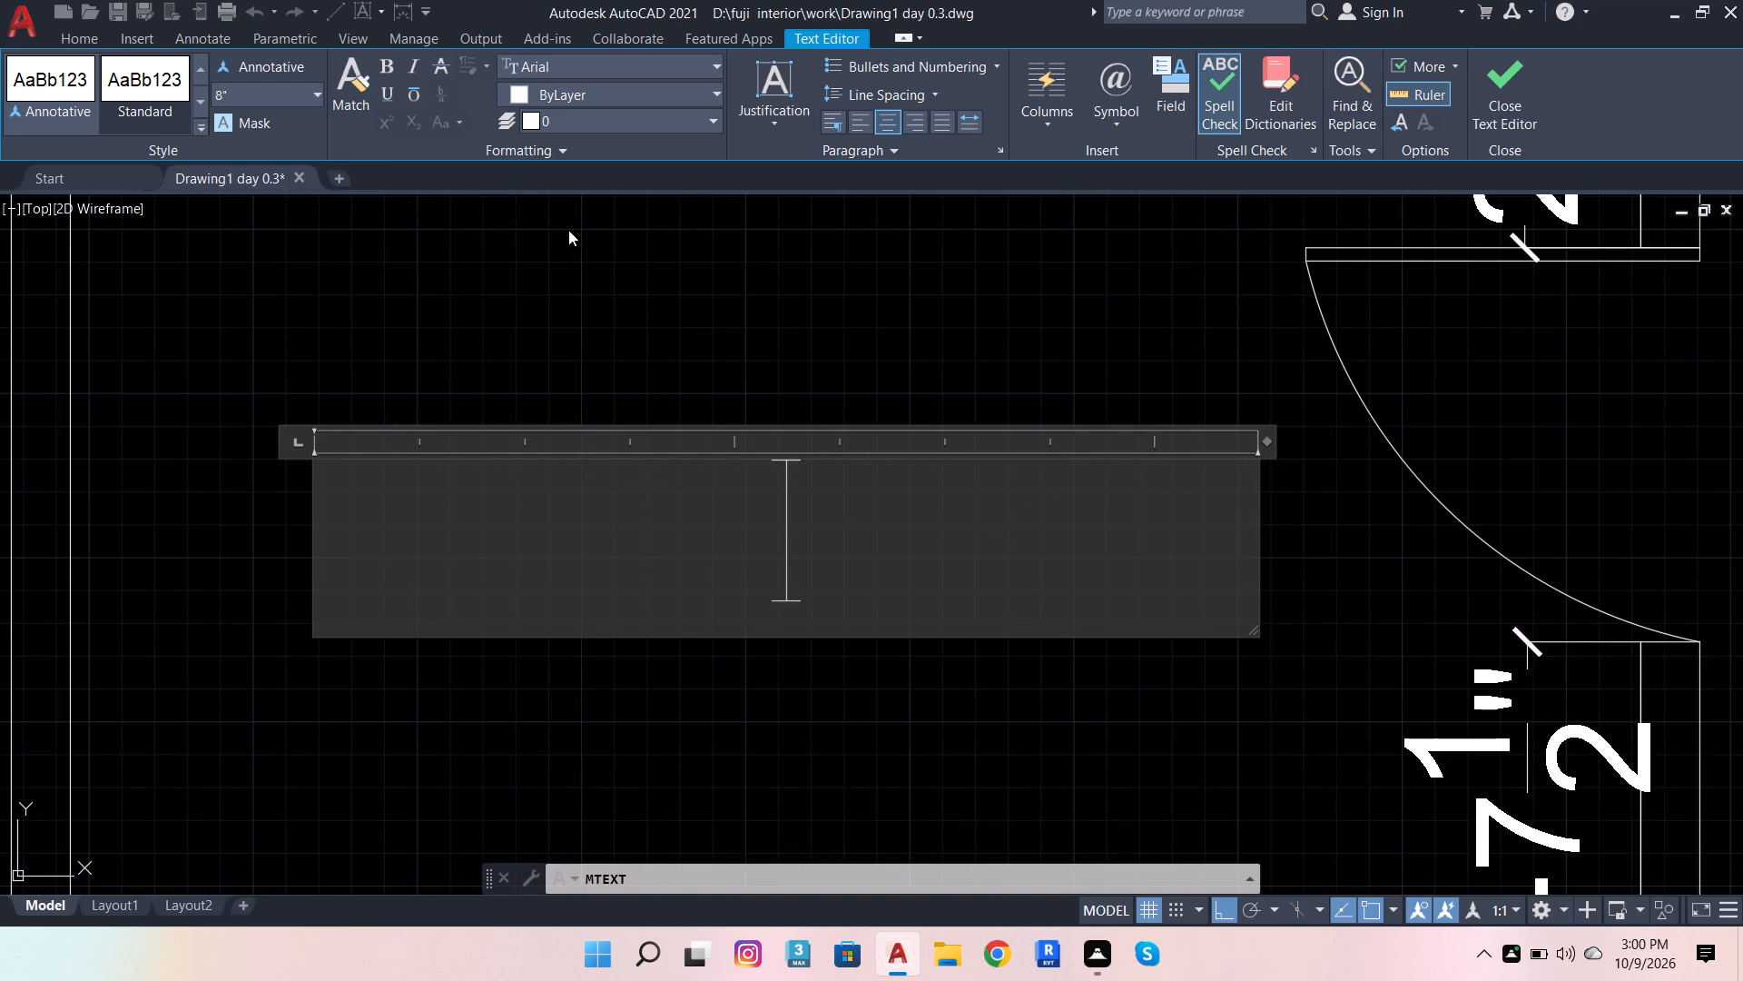
text(TO)
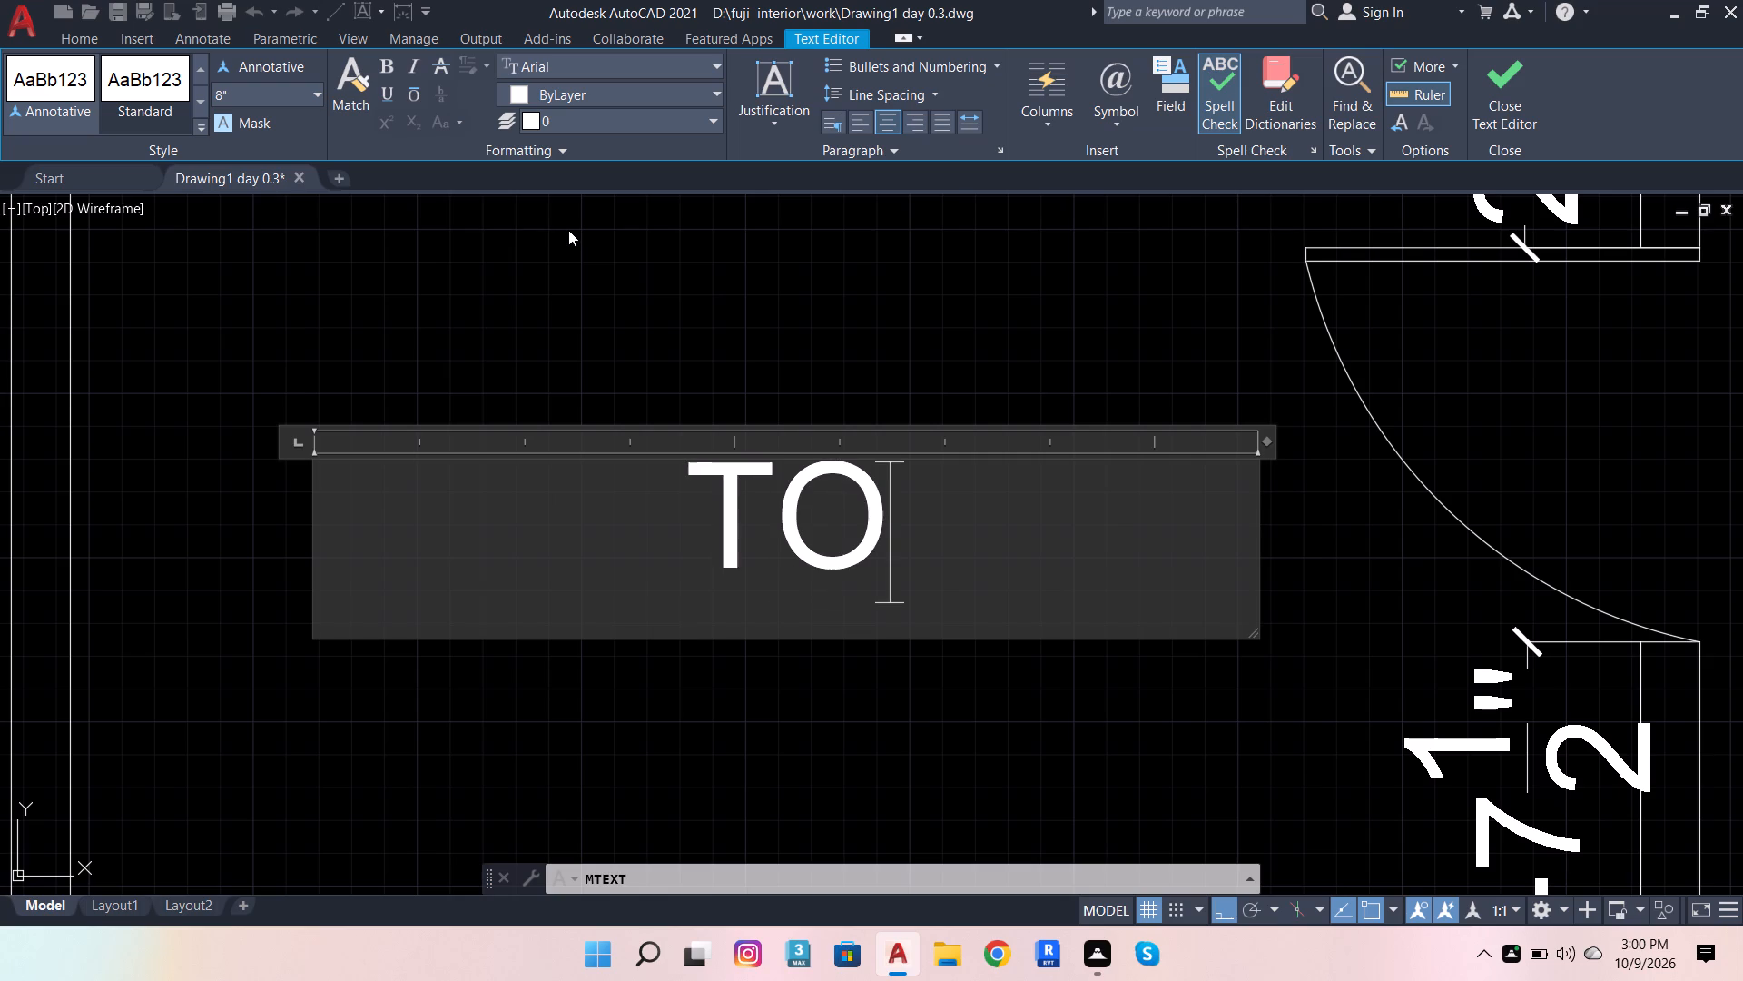
text(ILET)
key(Return)
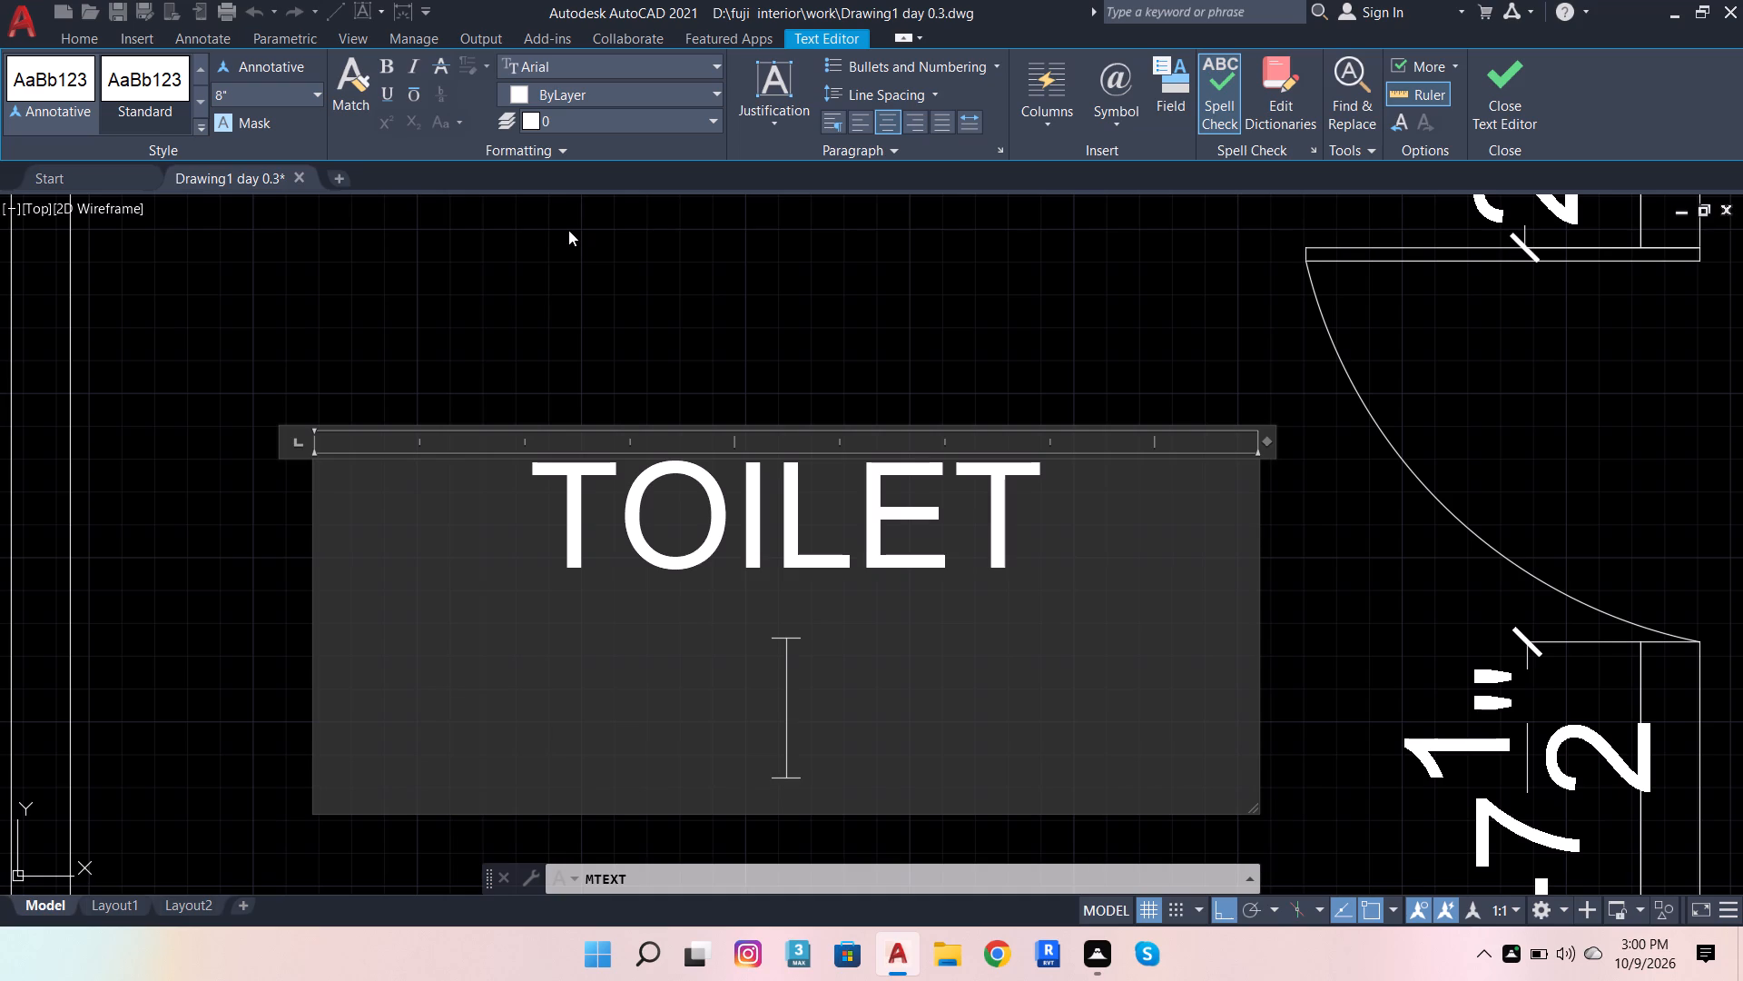
Enter 9'11.5"X as the first part of the size on the line below TOILET.
key(9)
key(apostrophe)
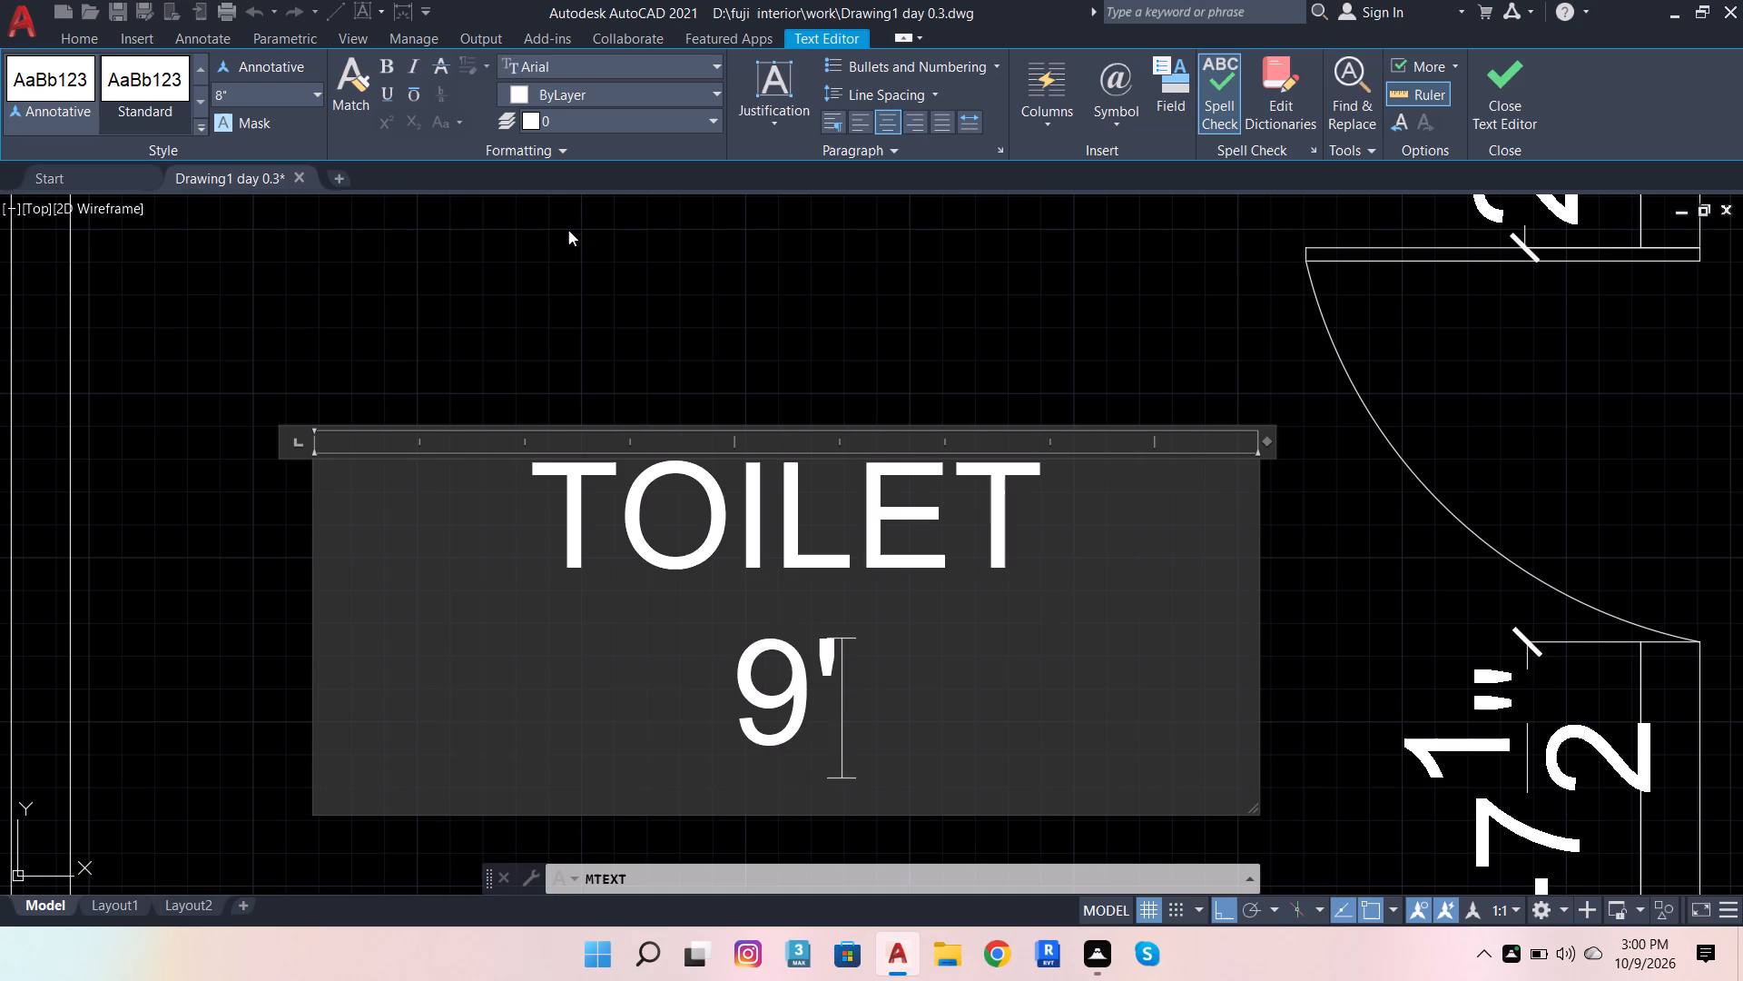
text(11)
key(shift+quotedbl)
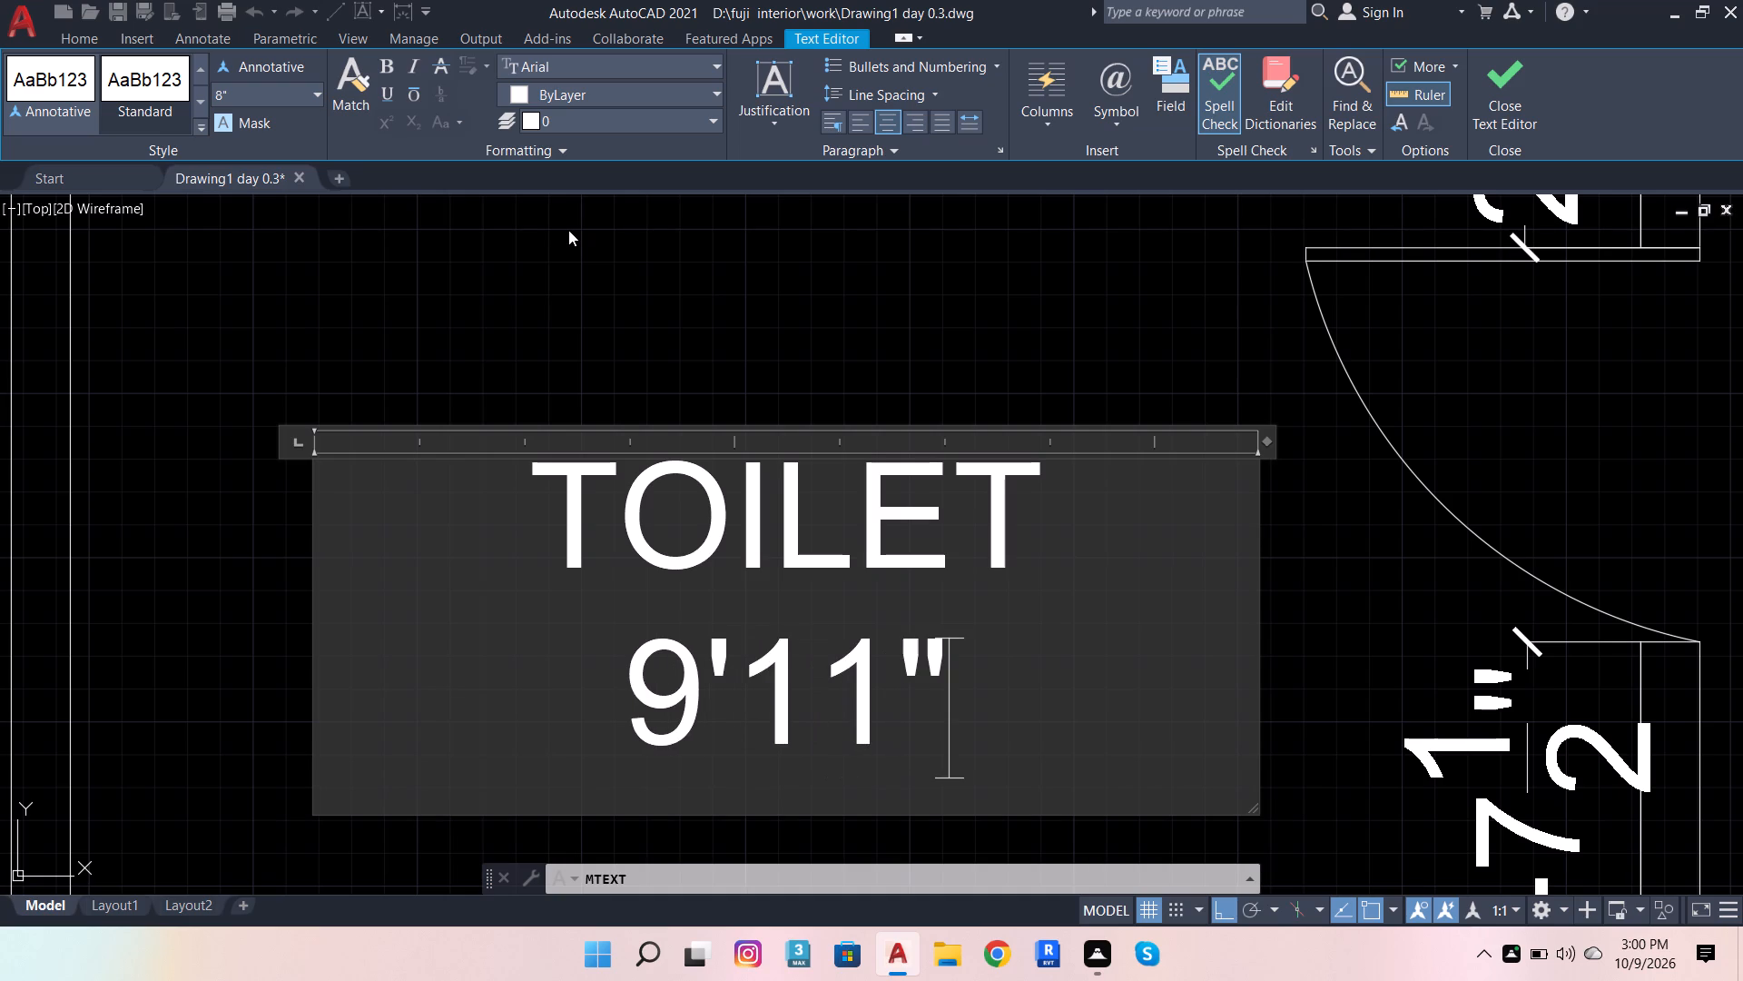
key(BackSpace)
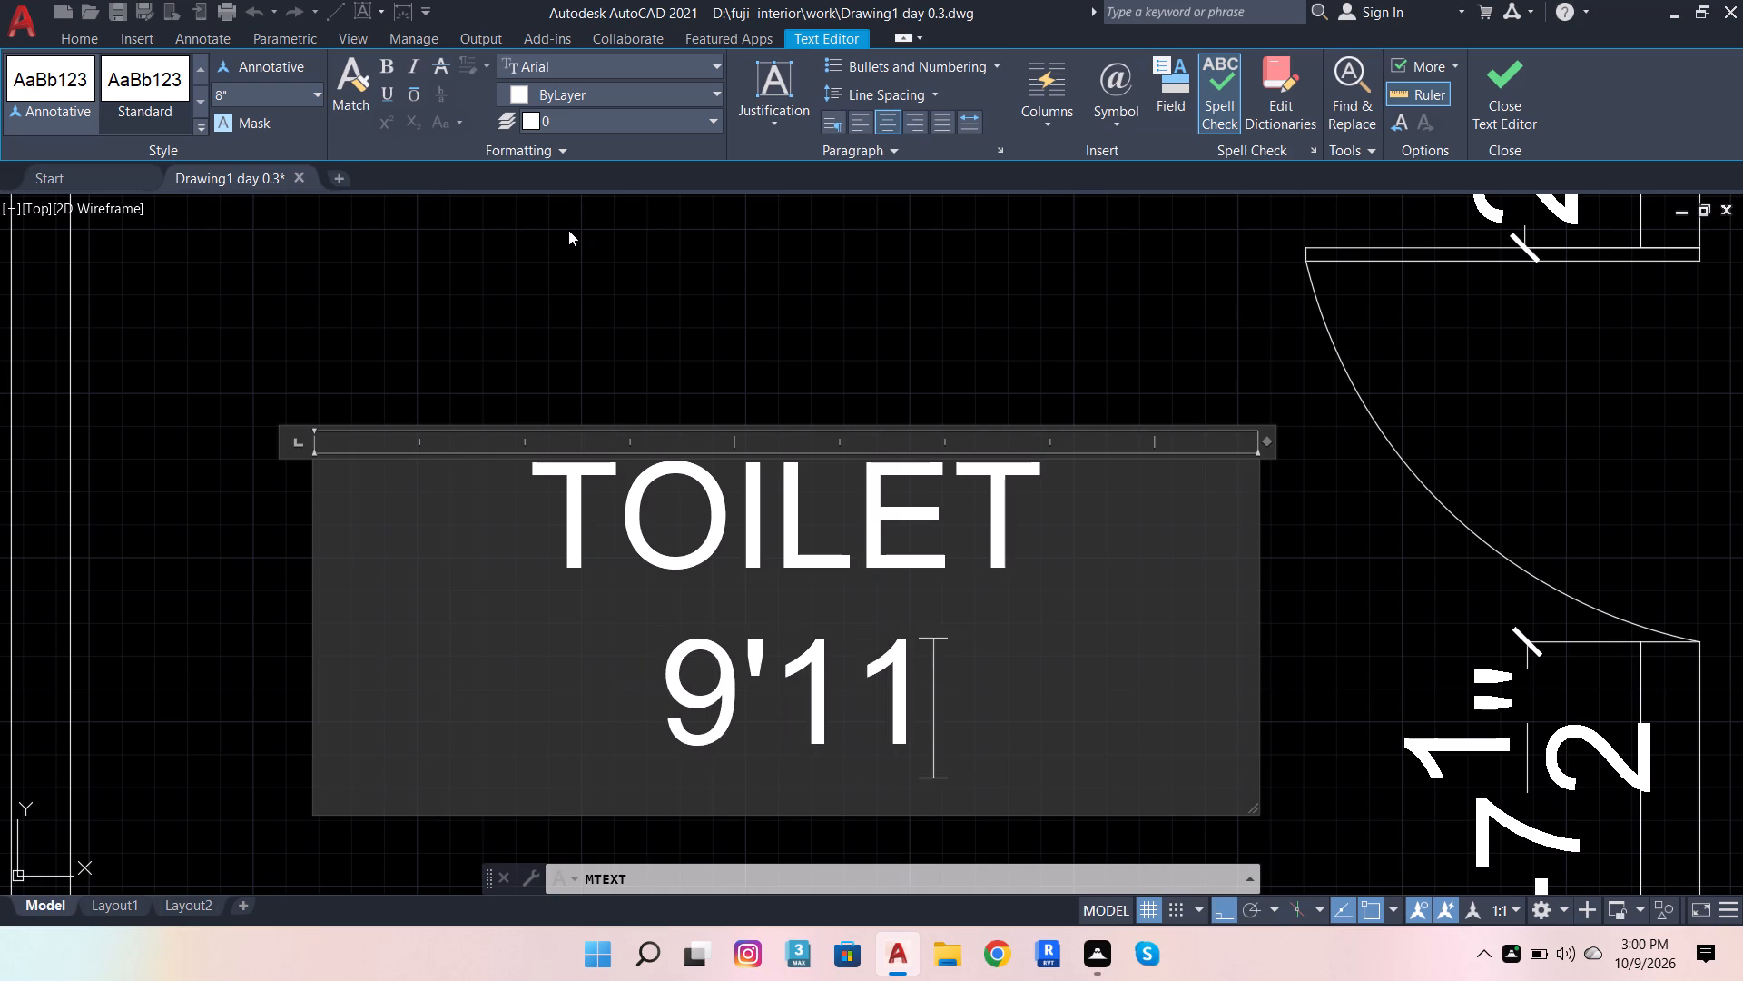
text(.5)
key(shift+quotedbl)
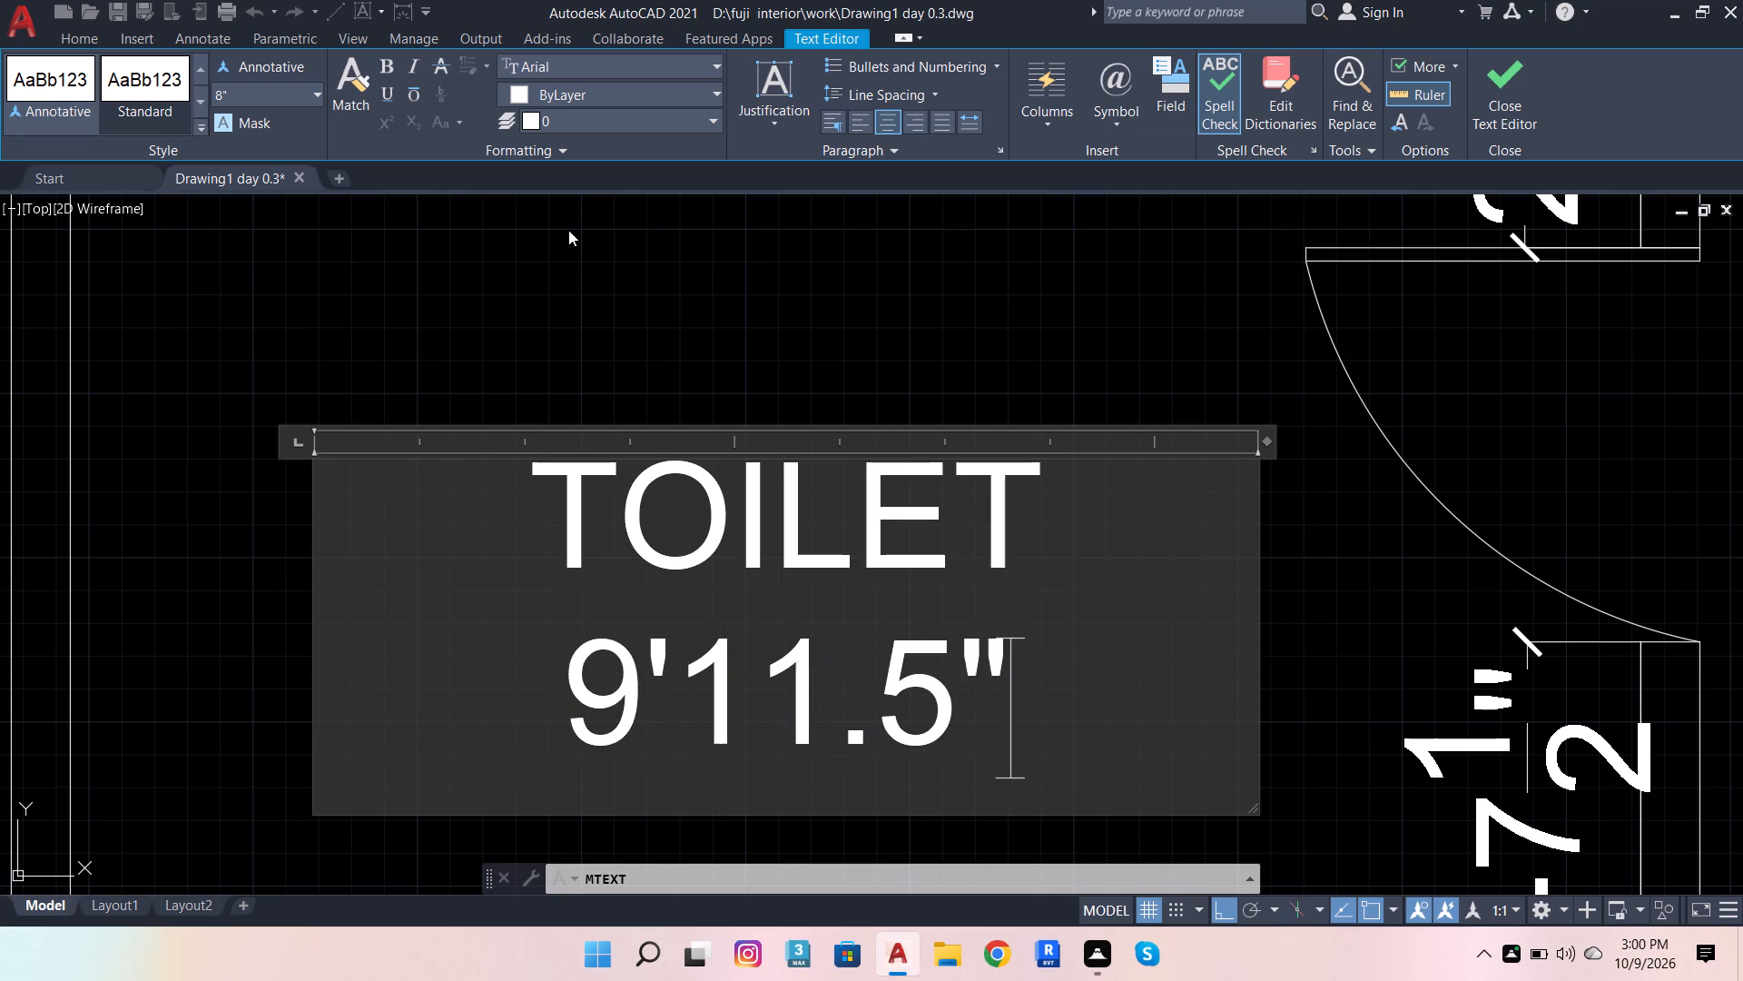
key(x)
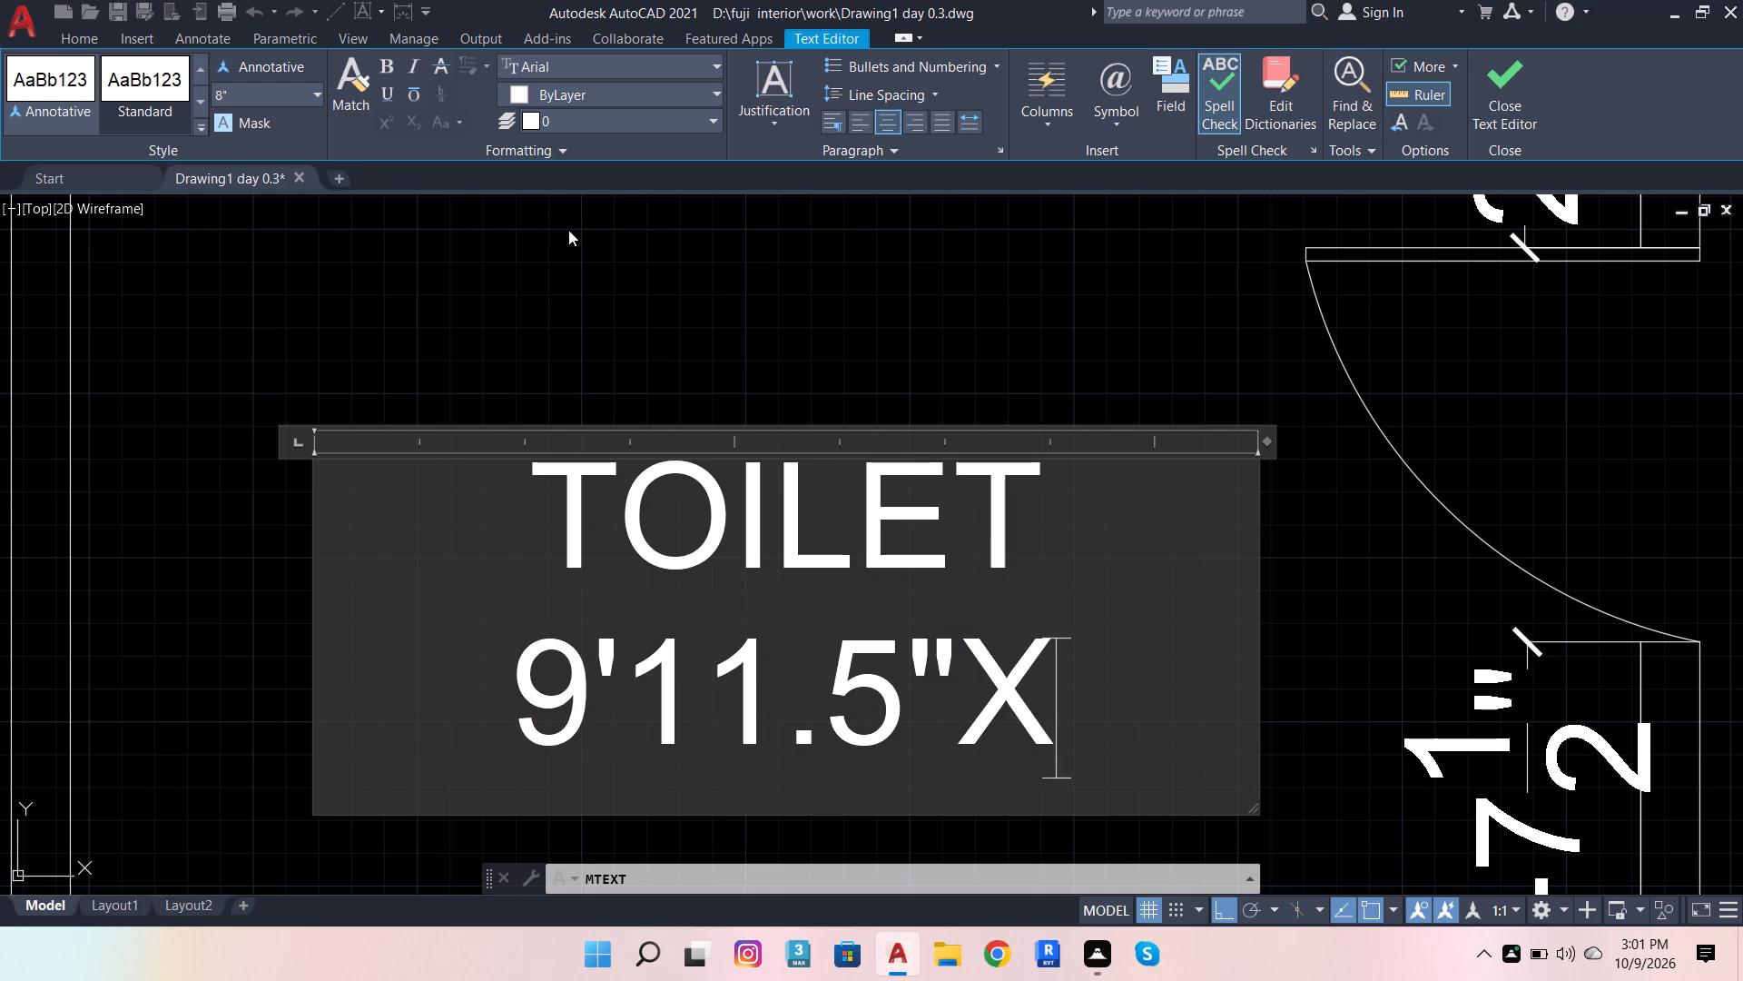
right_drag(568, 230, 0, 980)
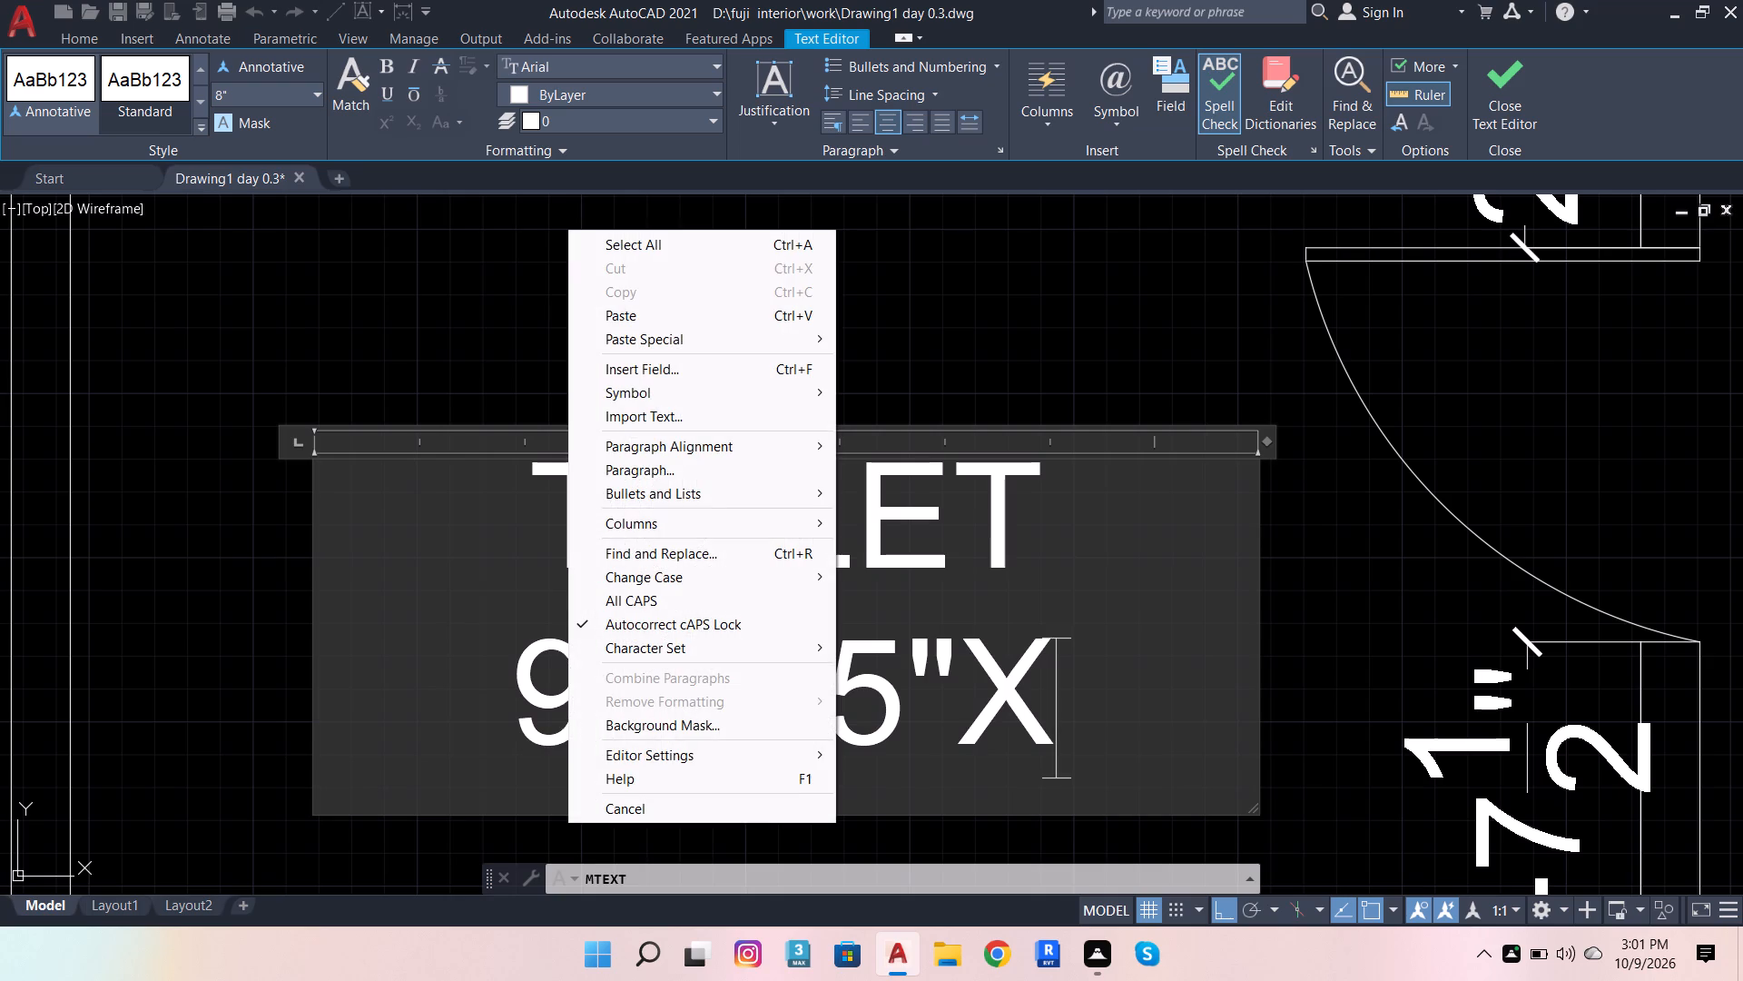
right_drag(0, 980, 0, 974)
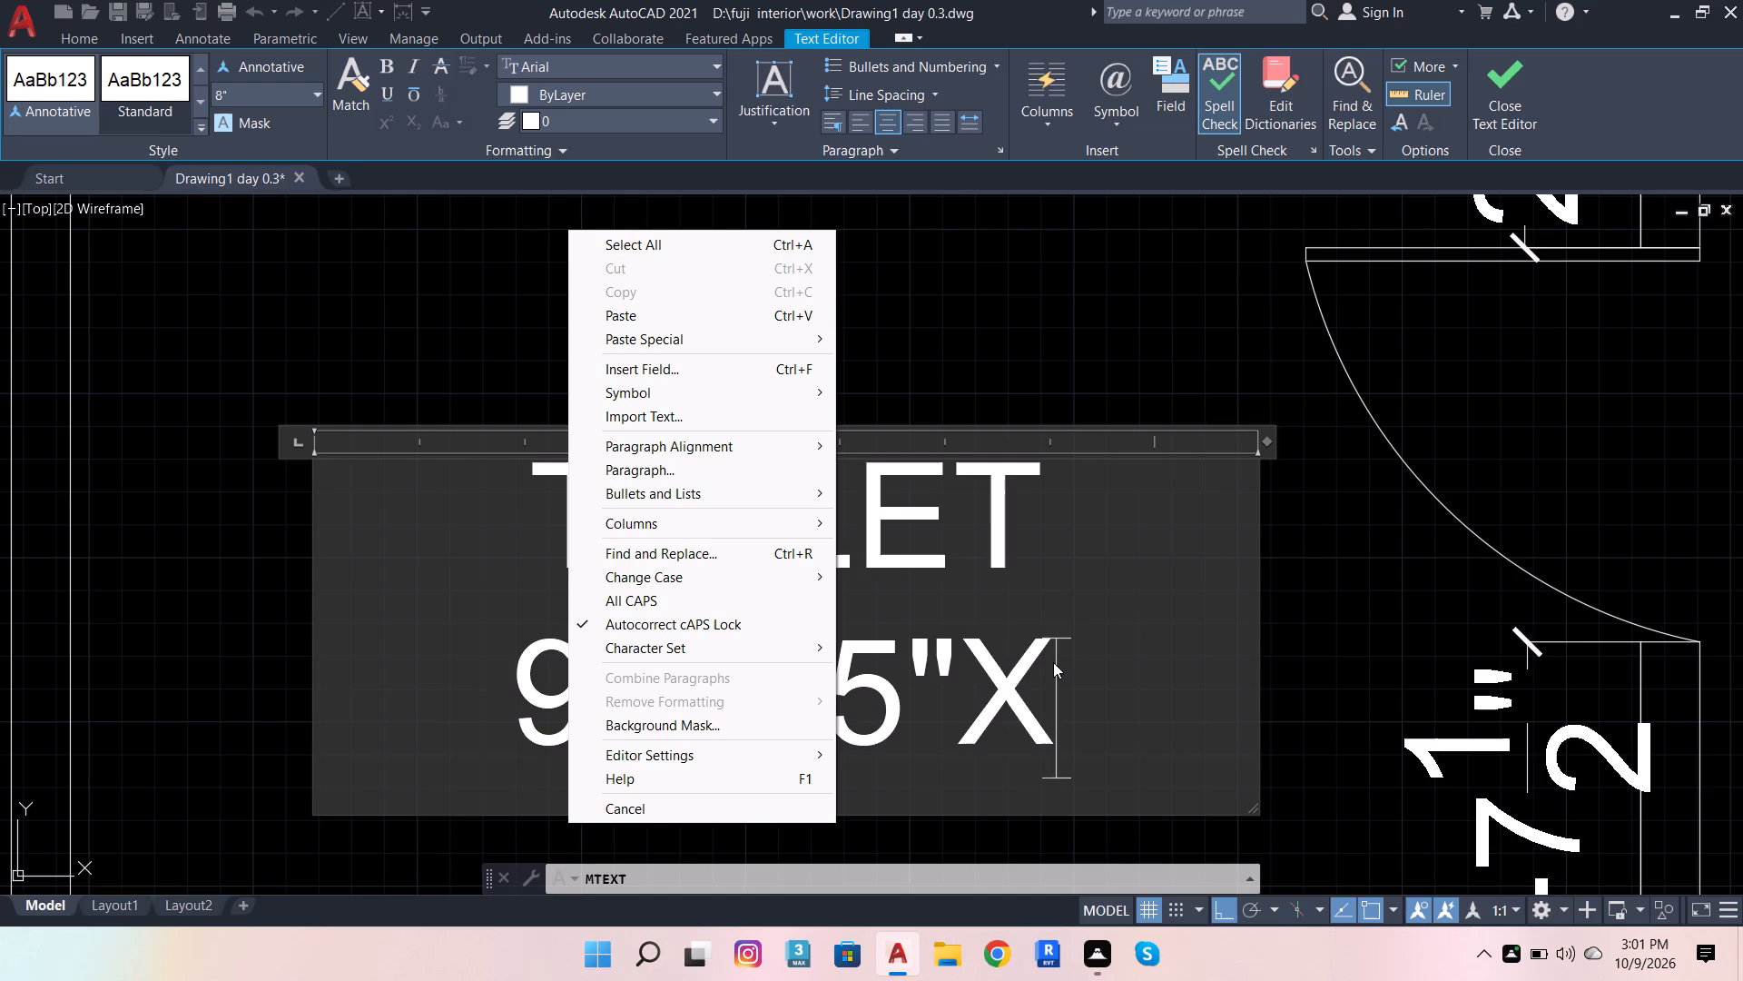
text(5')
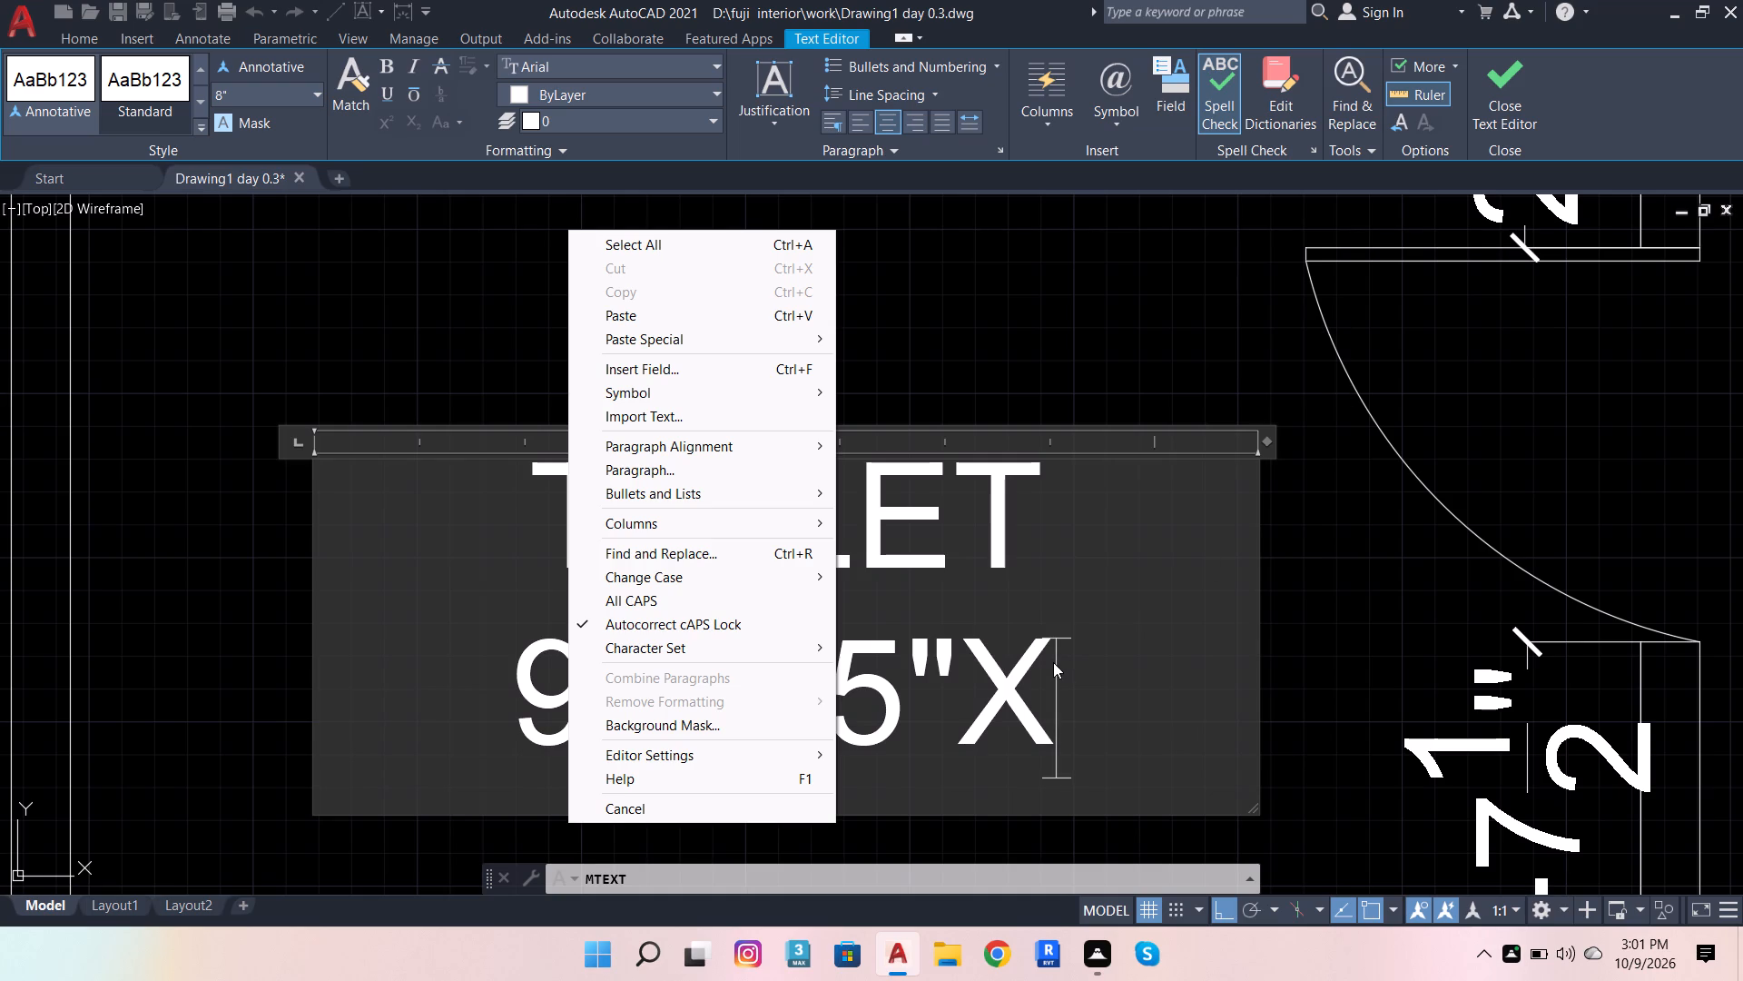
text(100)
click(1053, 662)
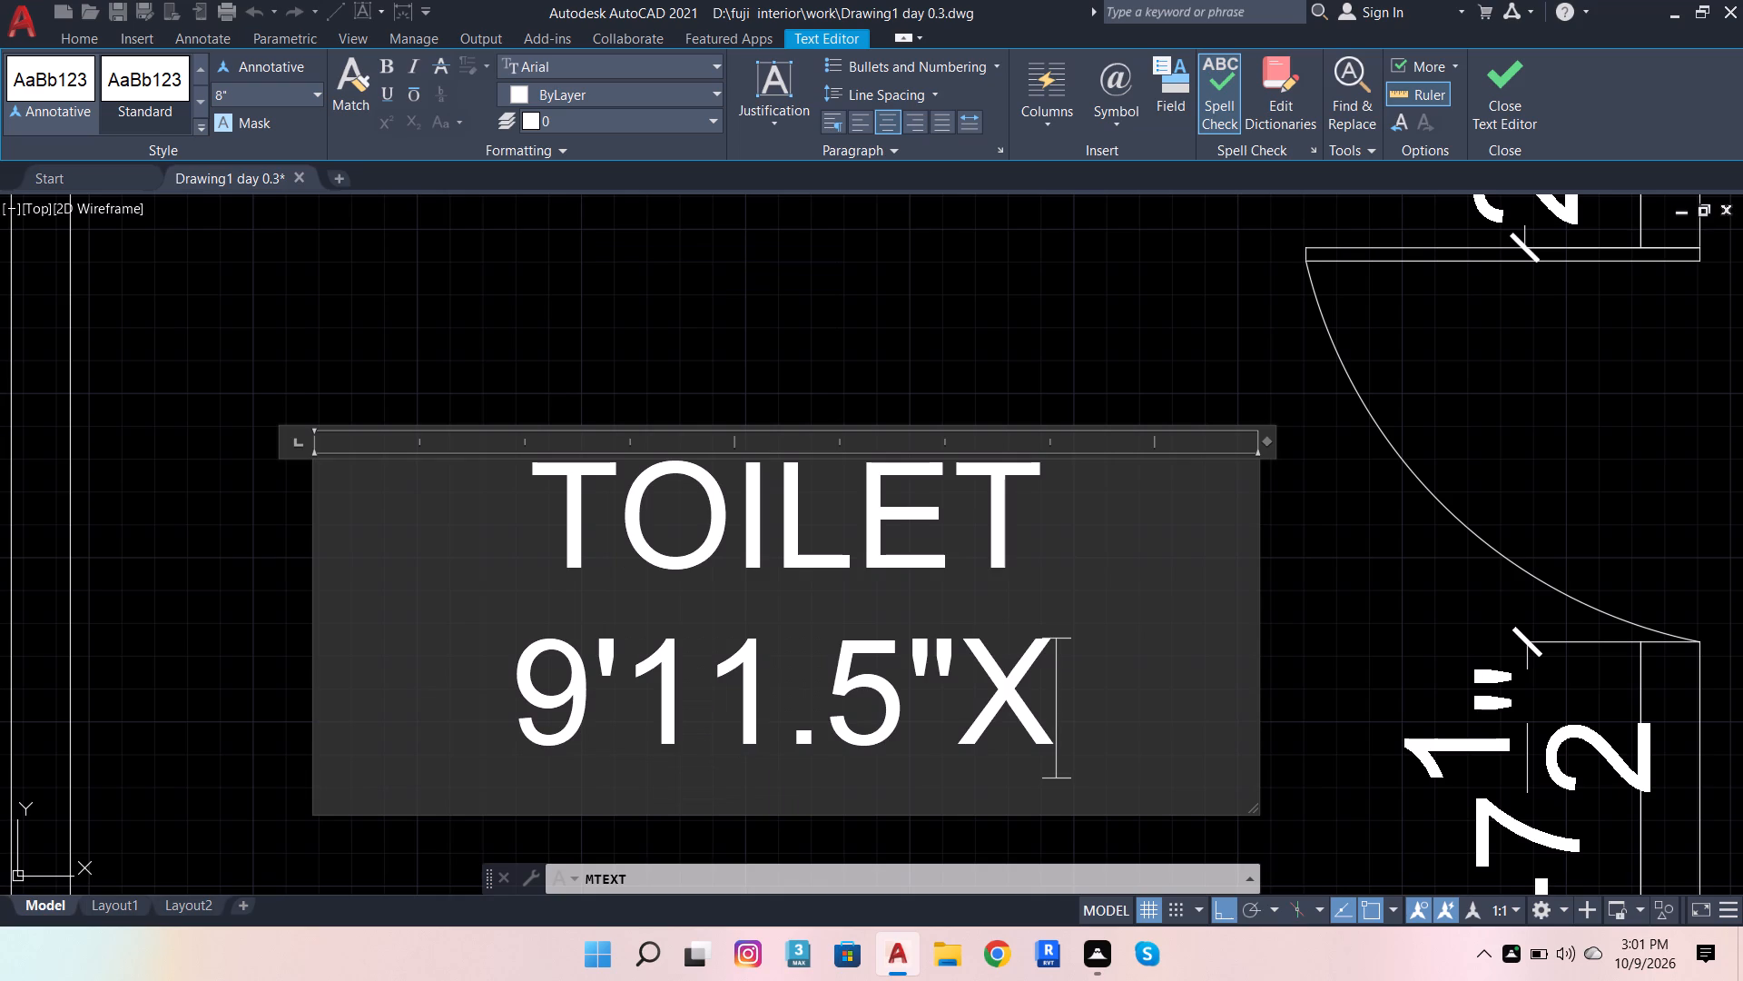
Complete the toilet's size line with 5'10.5" after the X and finish the label.
text(5')
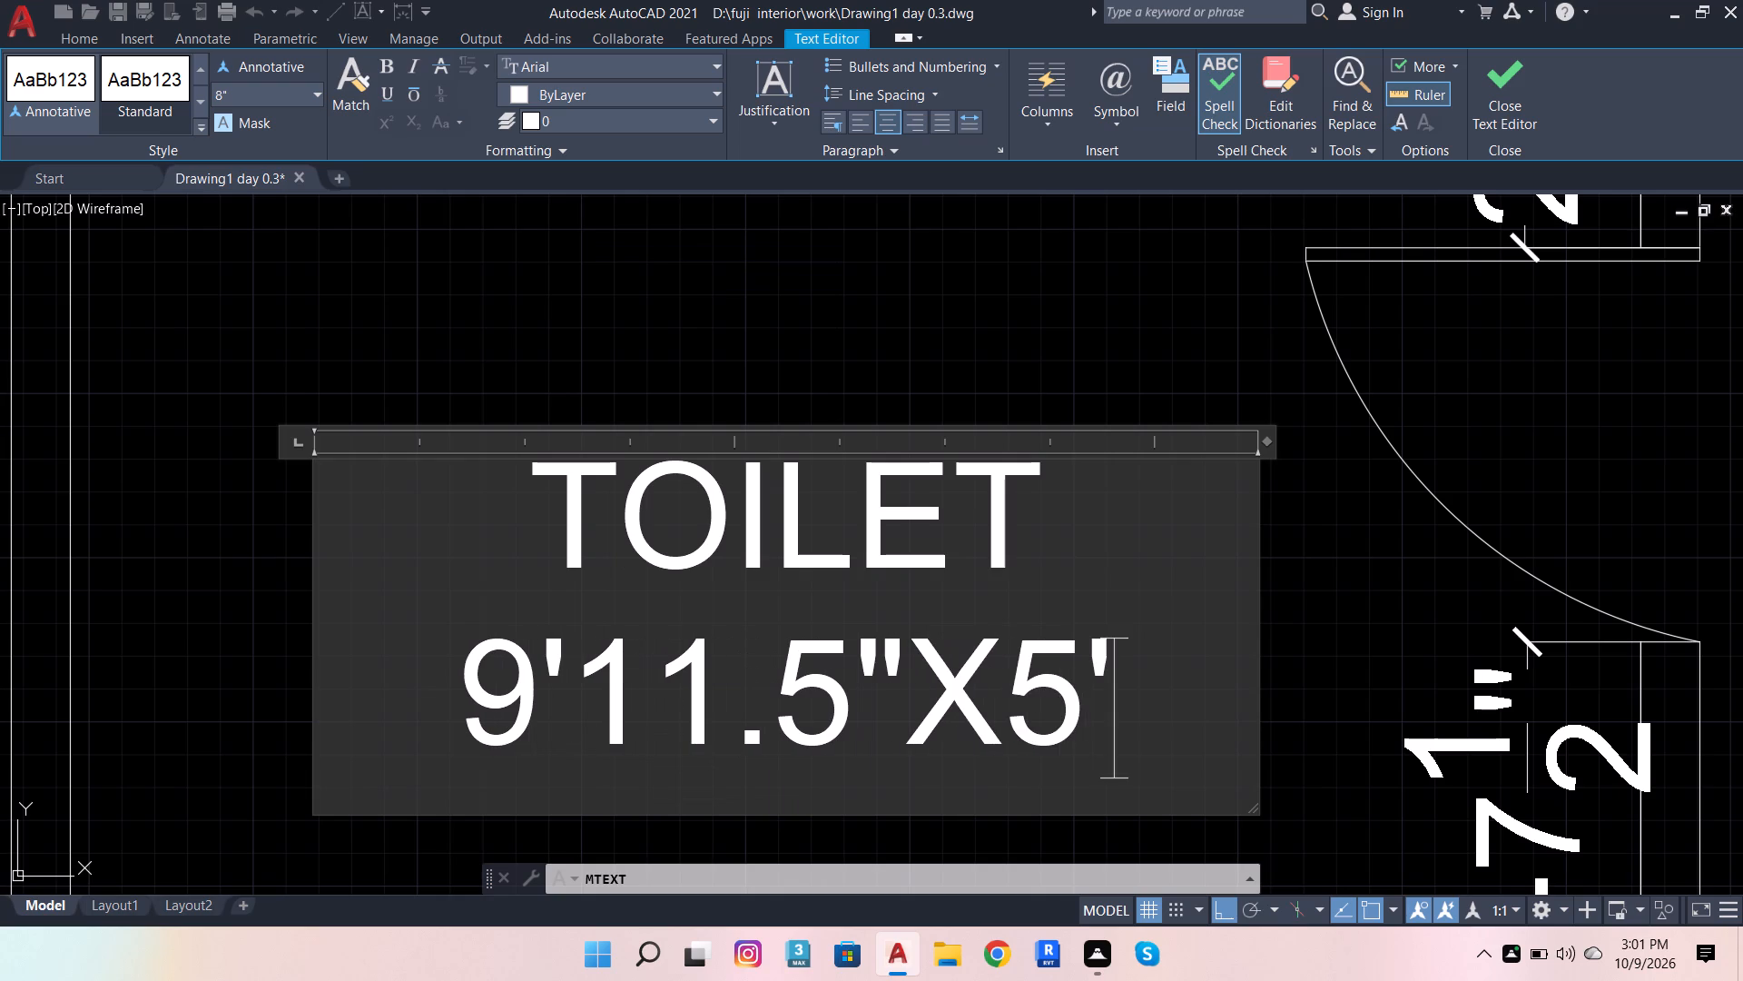
text(10)
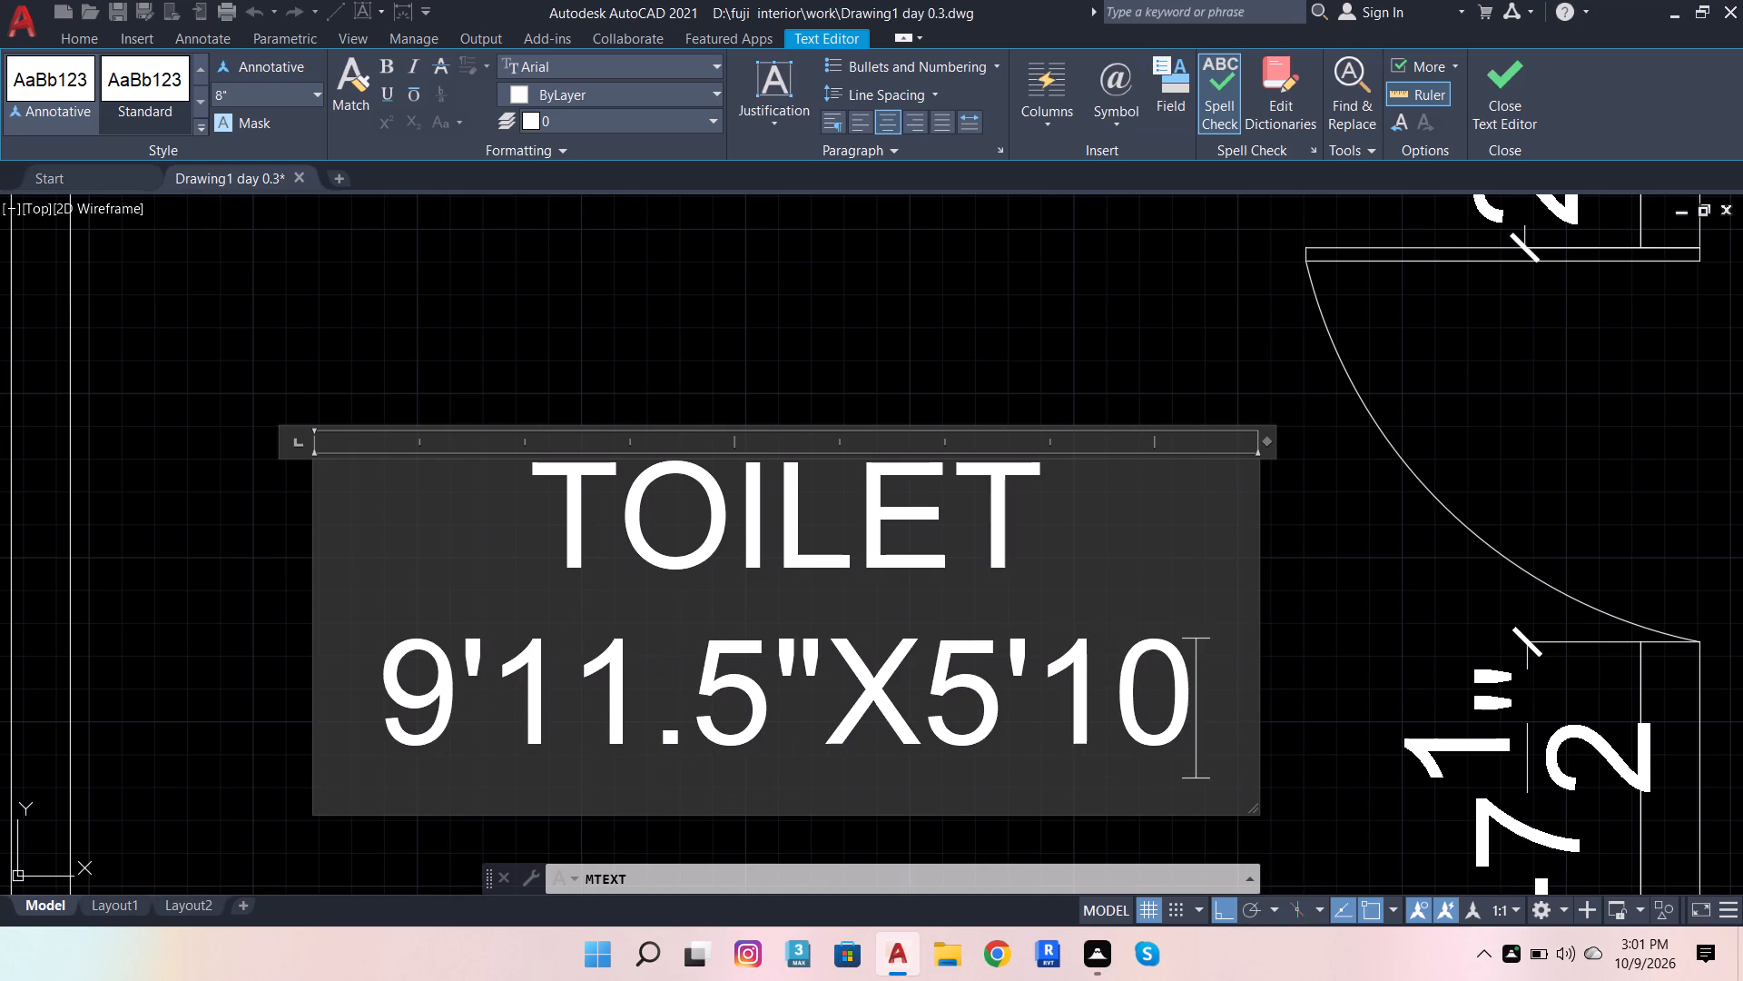
text(.5)
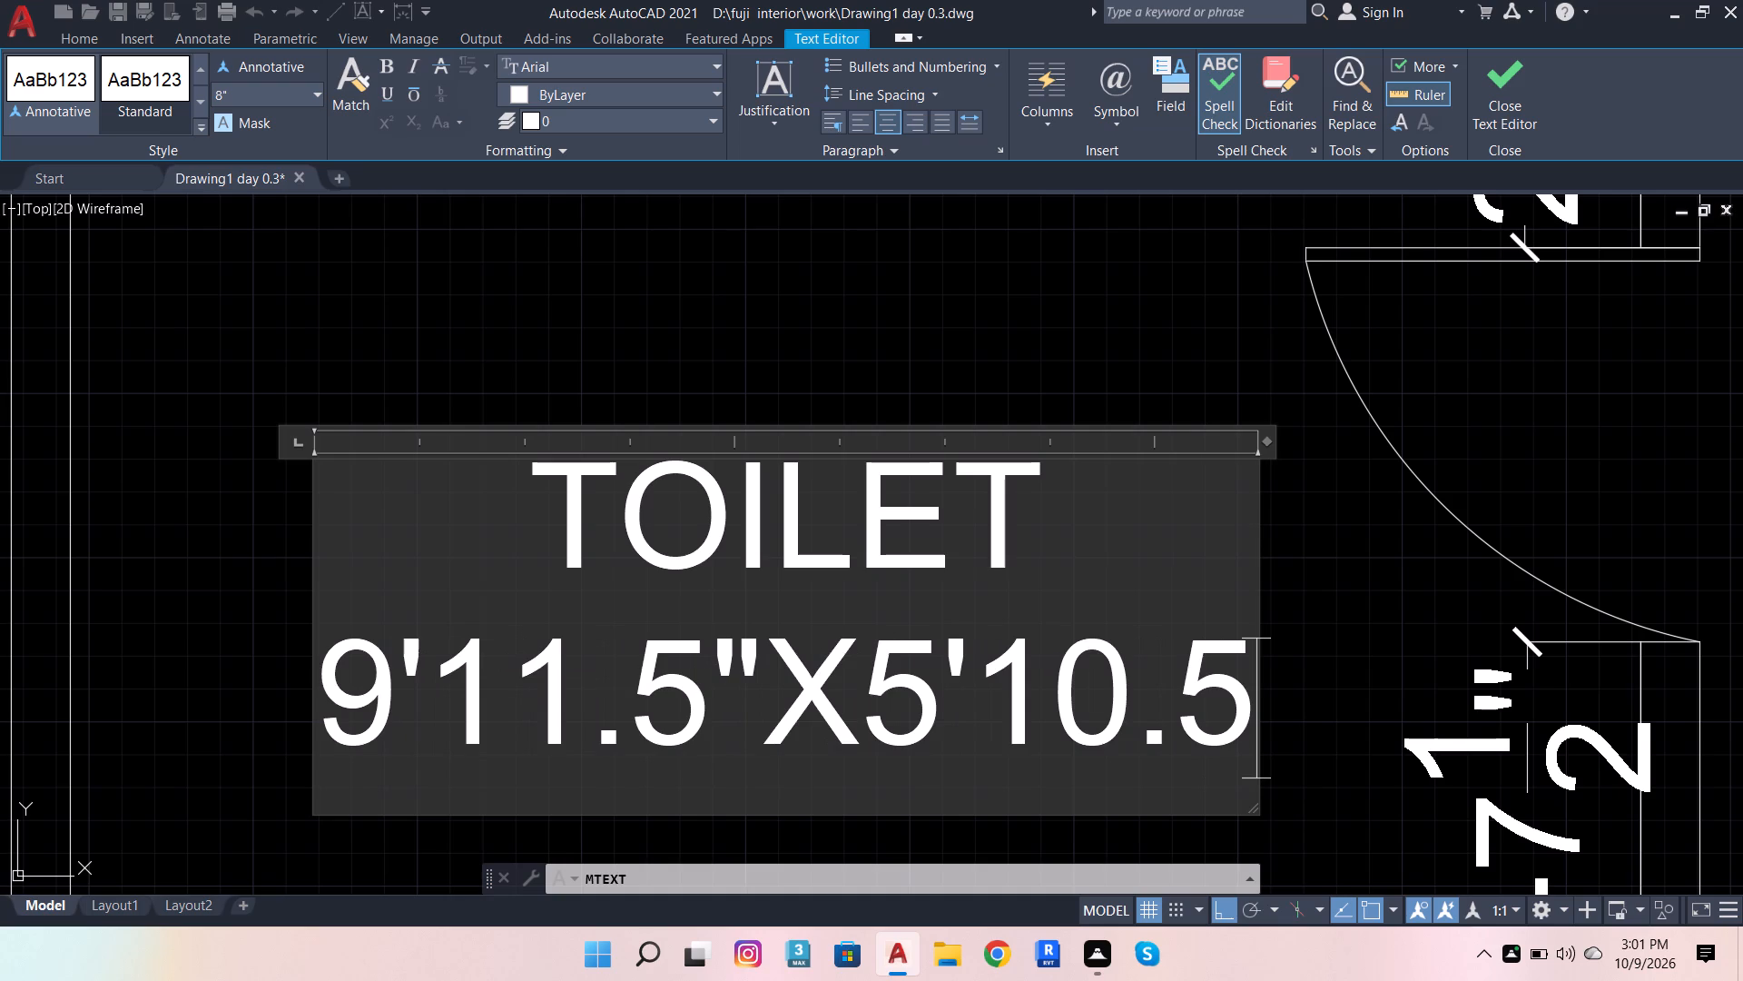
key(shift+quotedbl)
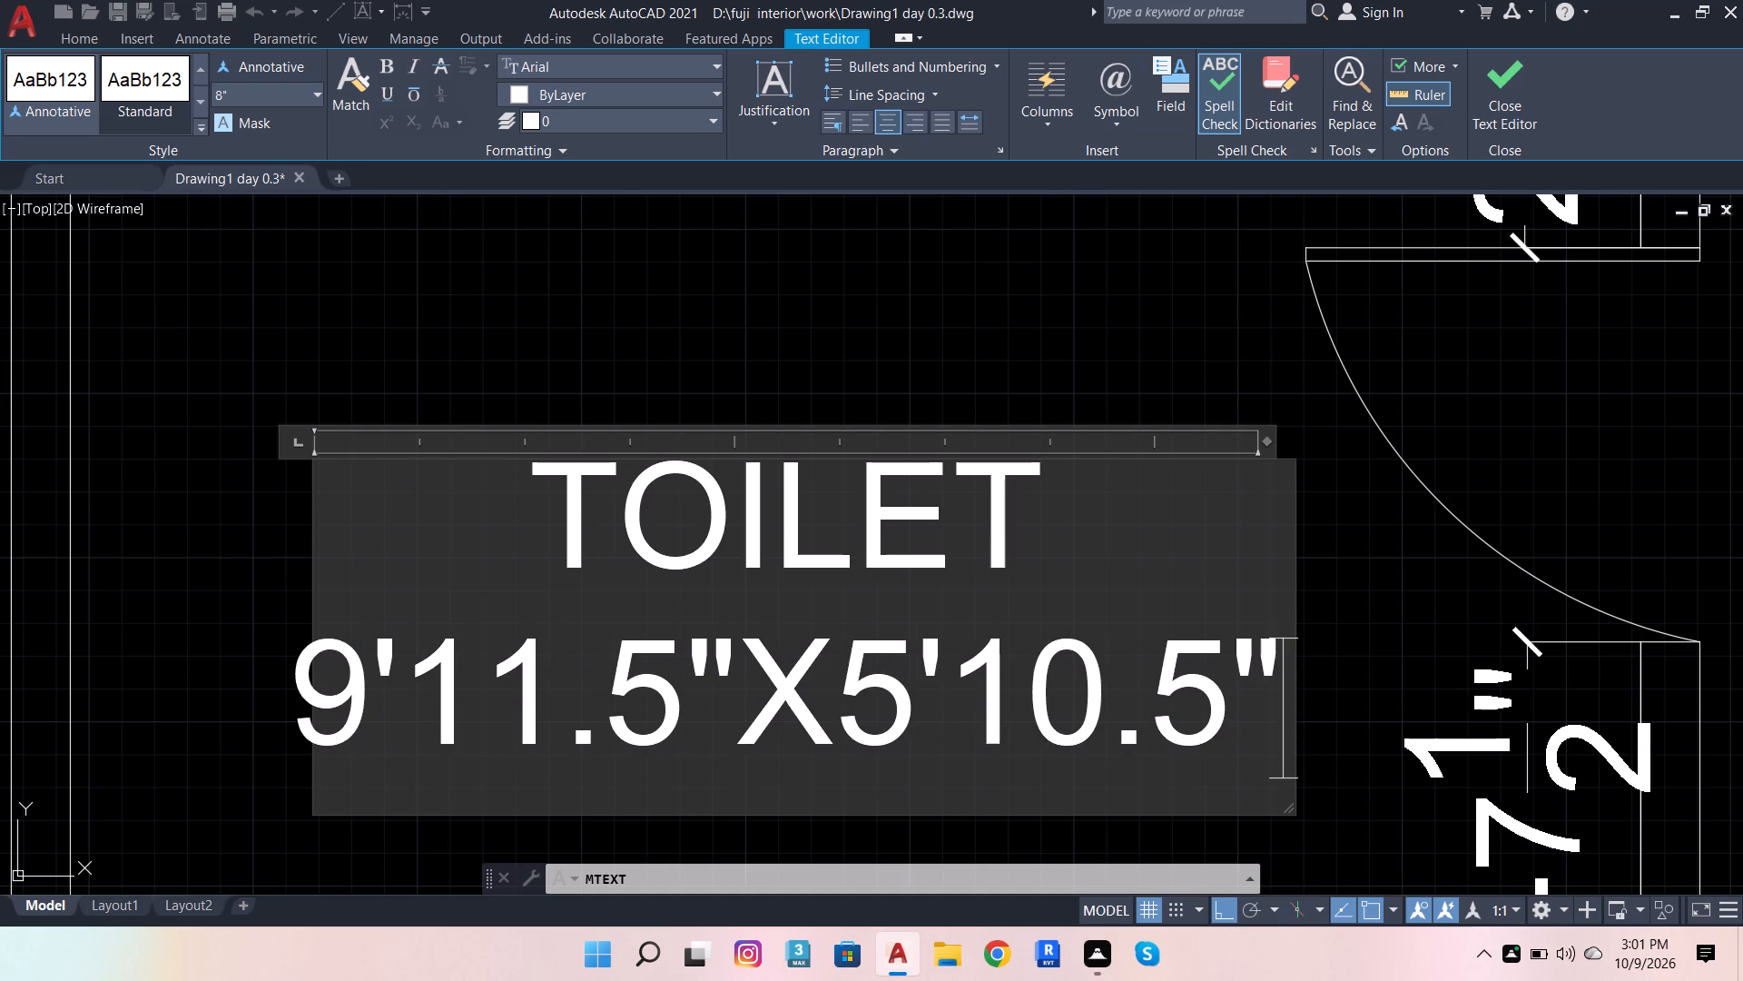
scroll(984, 708, down, 2)
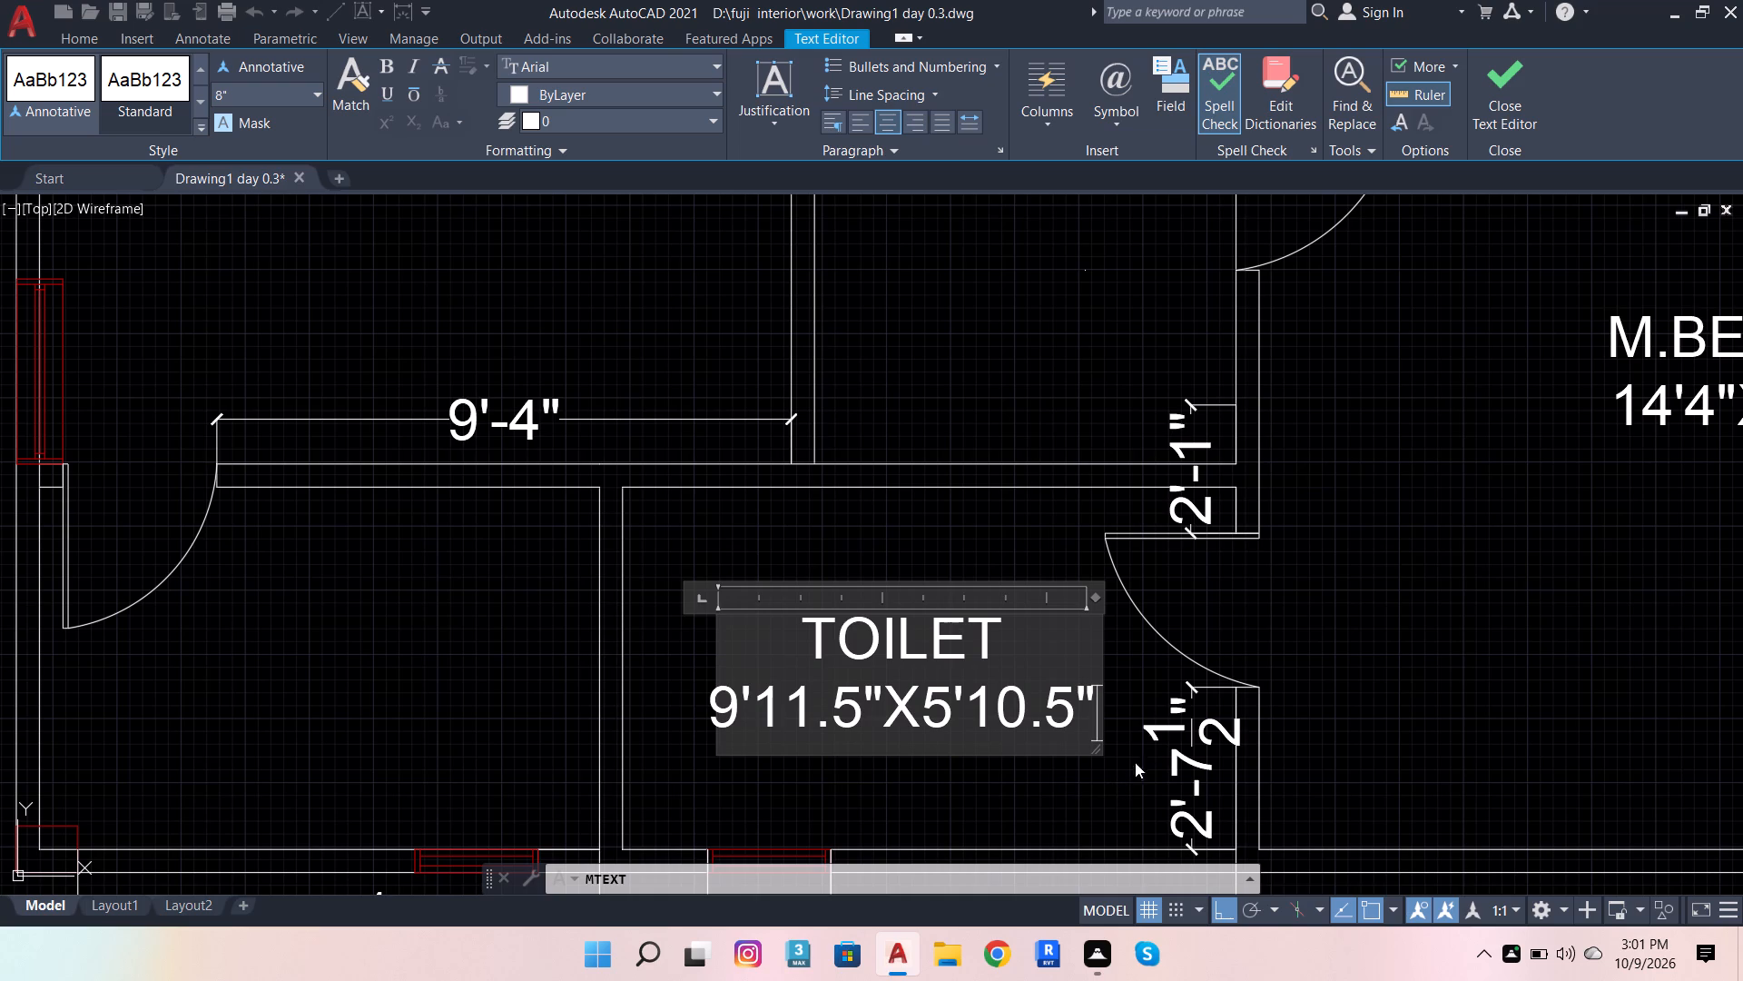
click(1136, 684)
Start a centre-aligned multiline text label in the corner room west of the 9'11.5"X5'10.5" toilet, with TOILET as its first line.
scroll(1196, 686, down, 3)
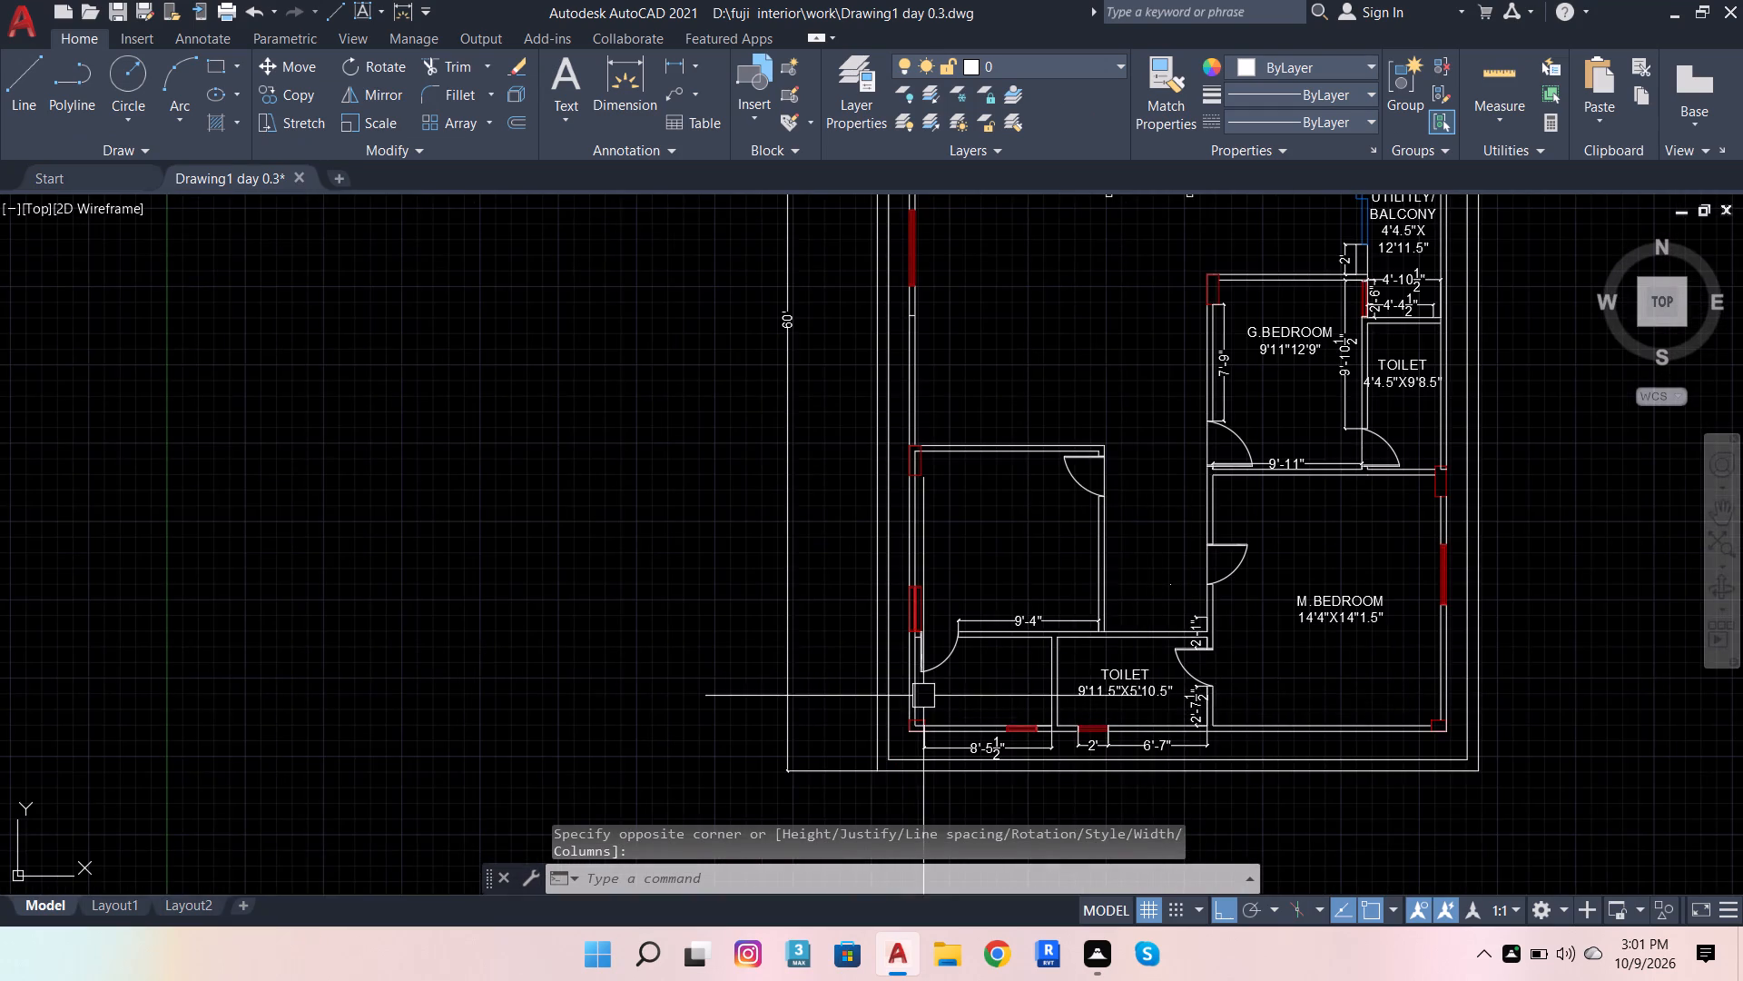
scroll(923, 696, up, 2)
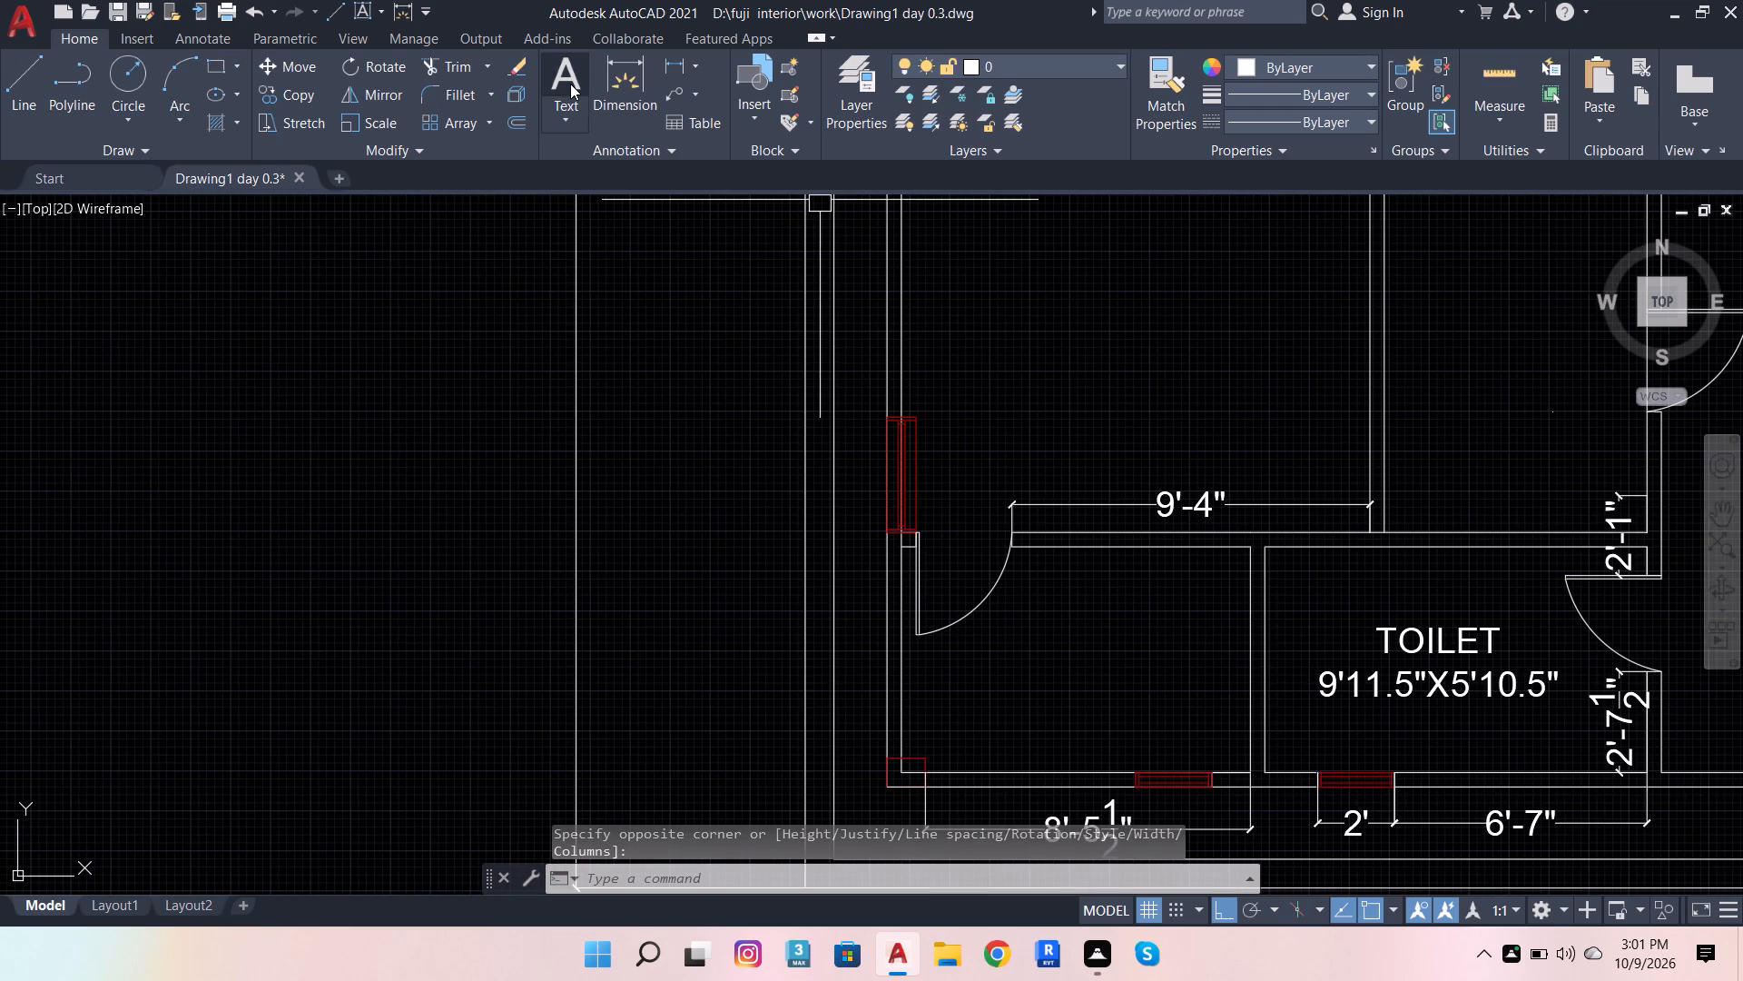
click(570, 84)
scroll(1229, 709, up, 2)
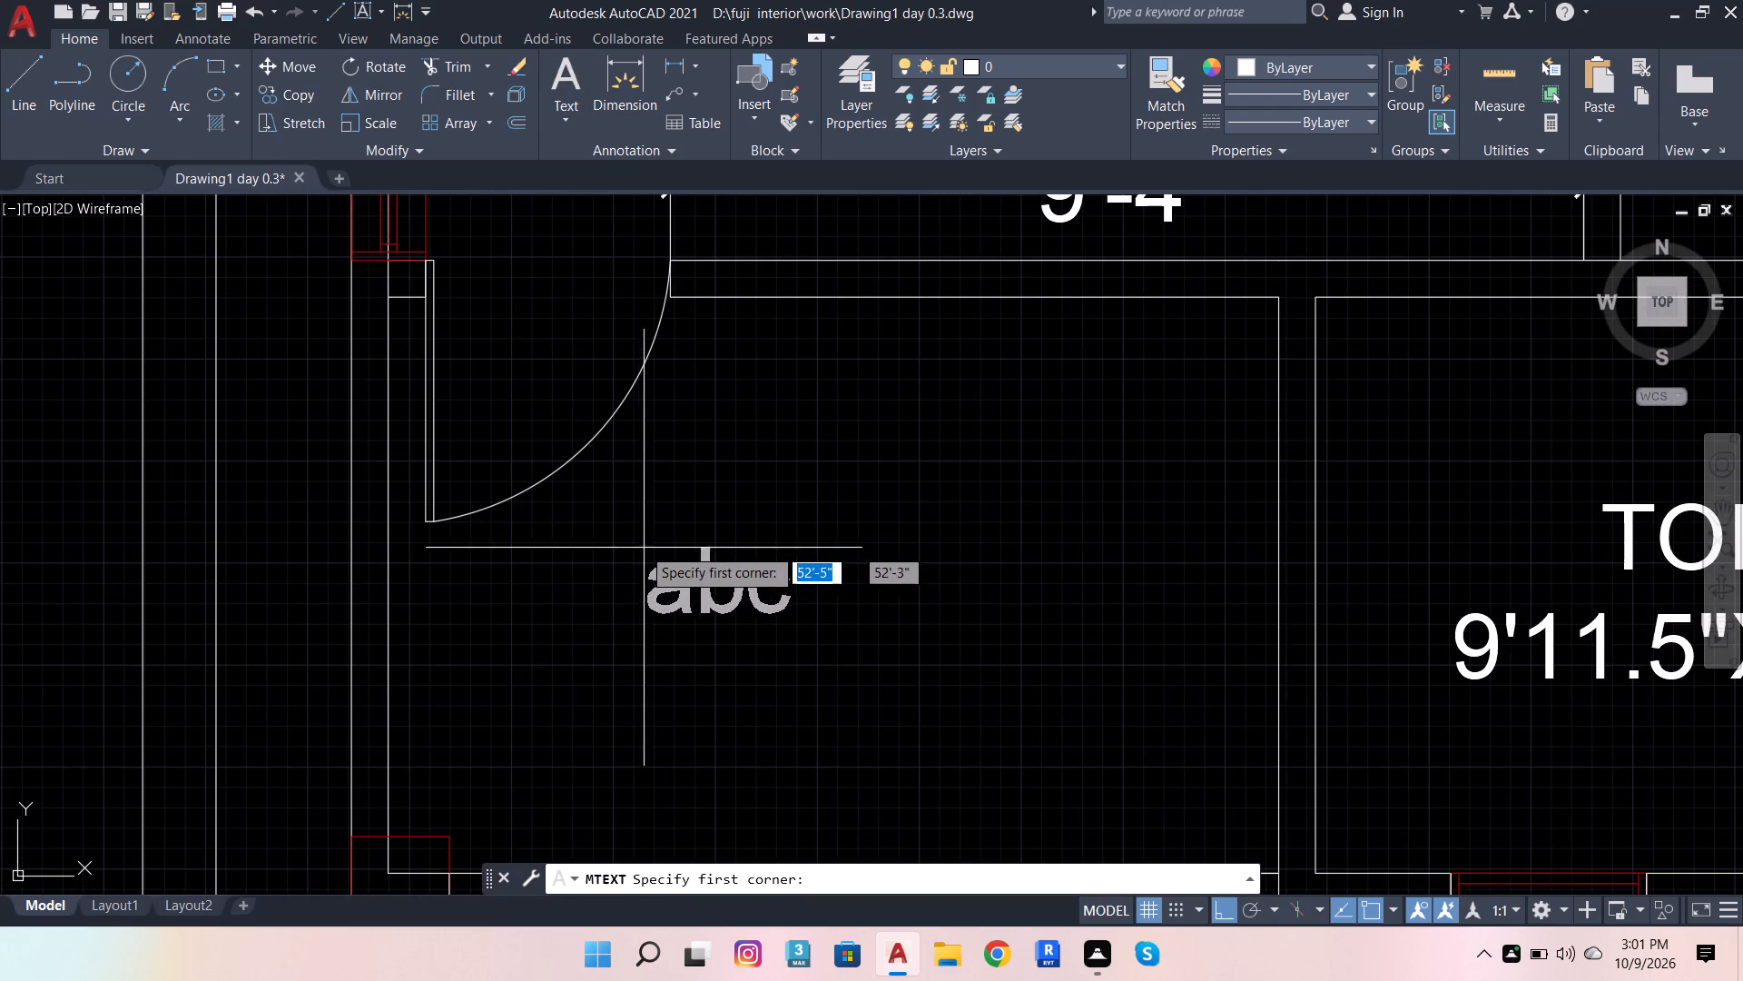
click(637, 542)
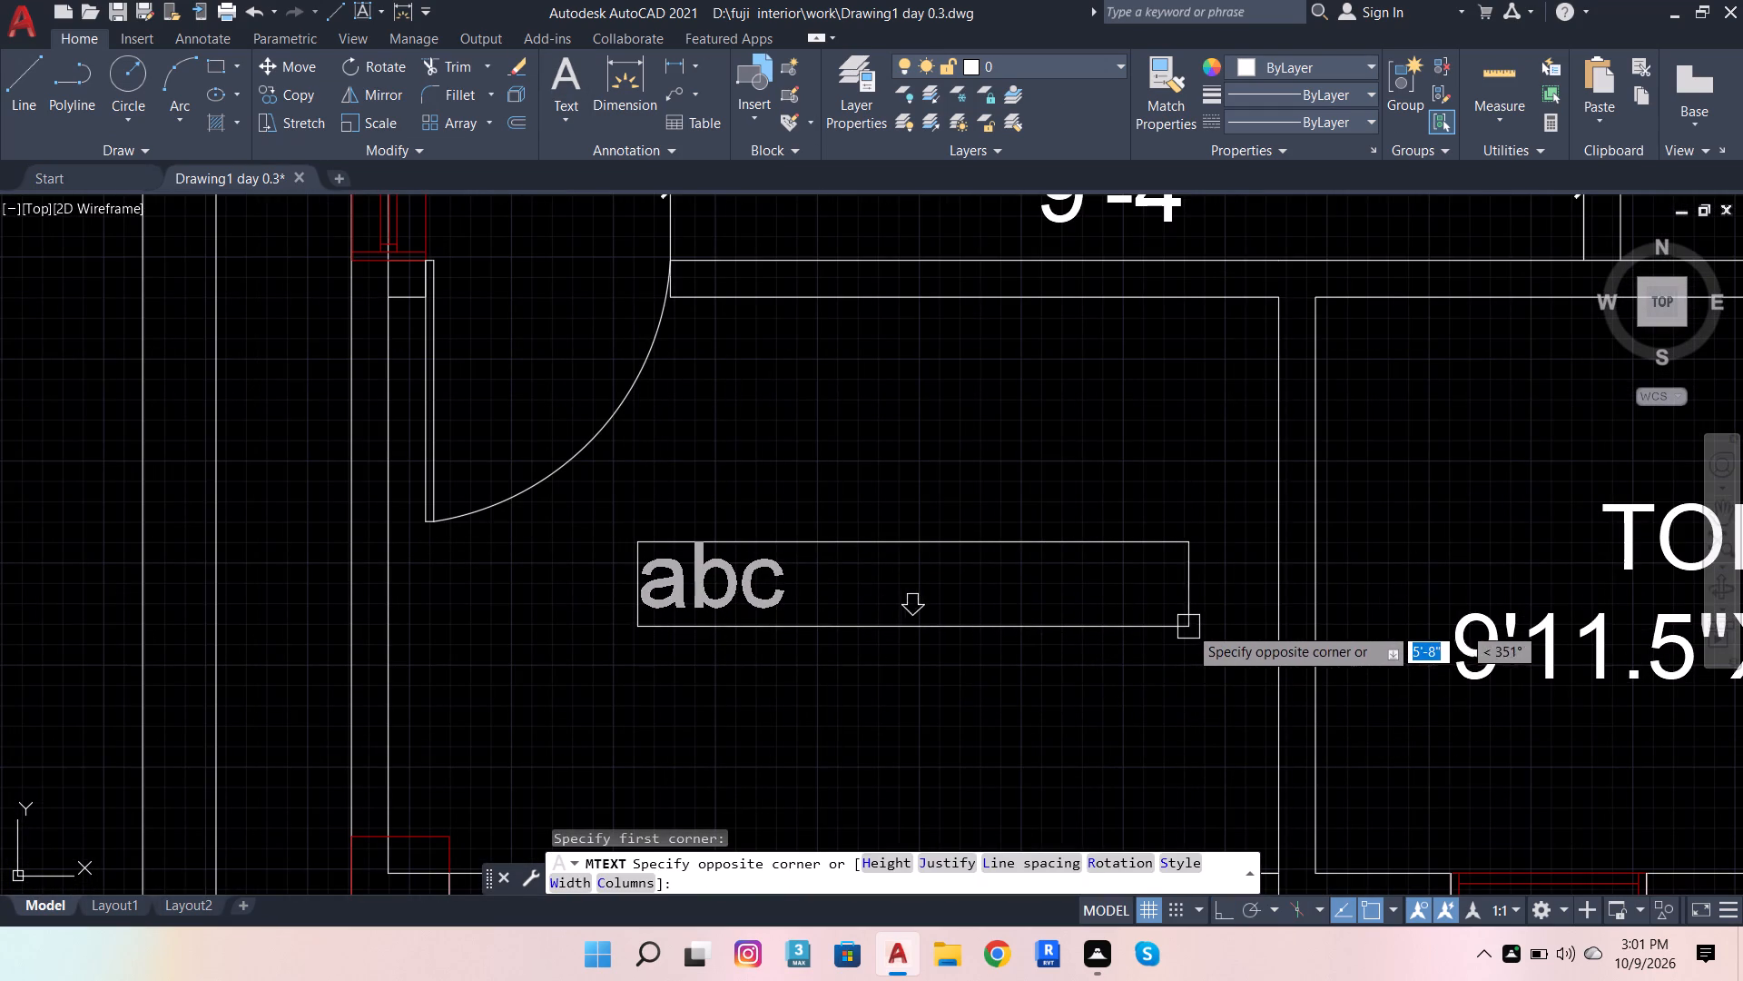
click(1216, 630)
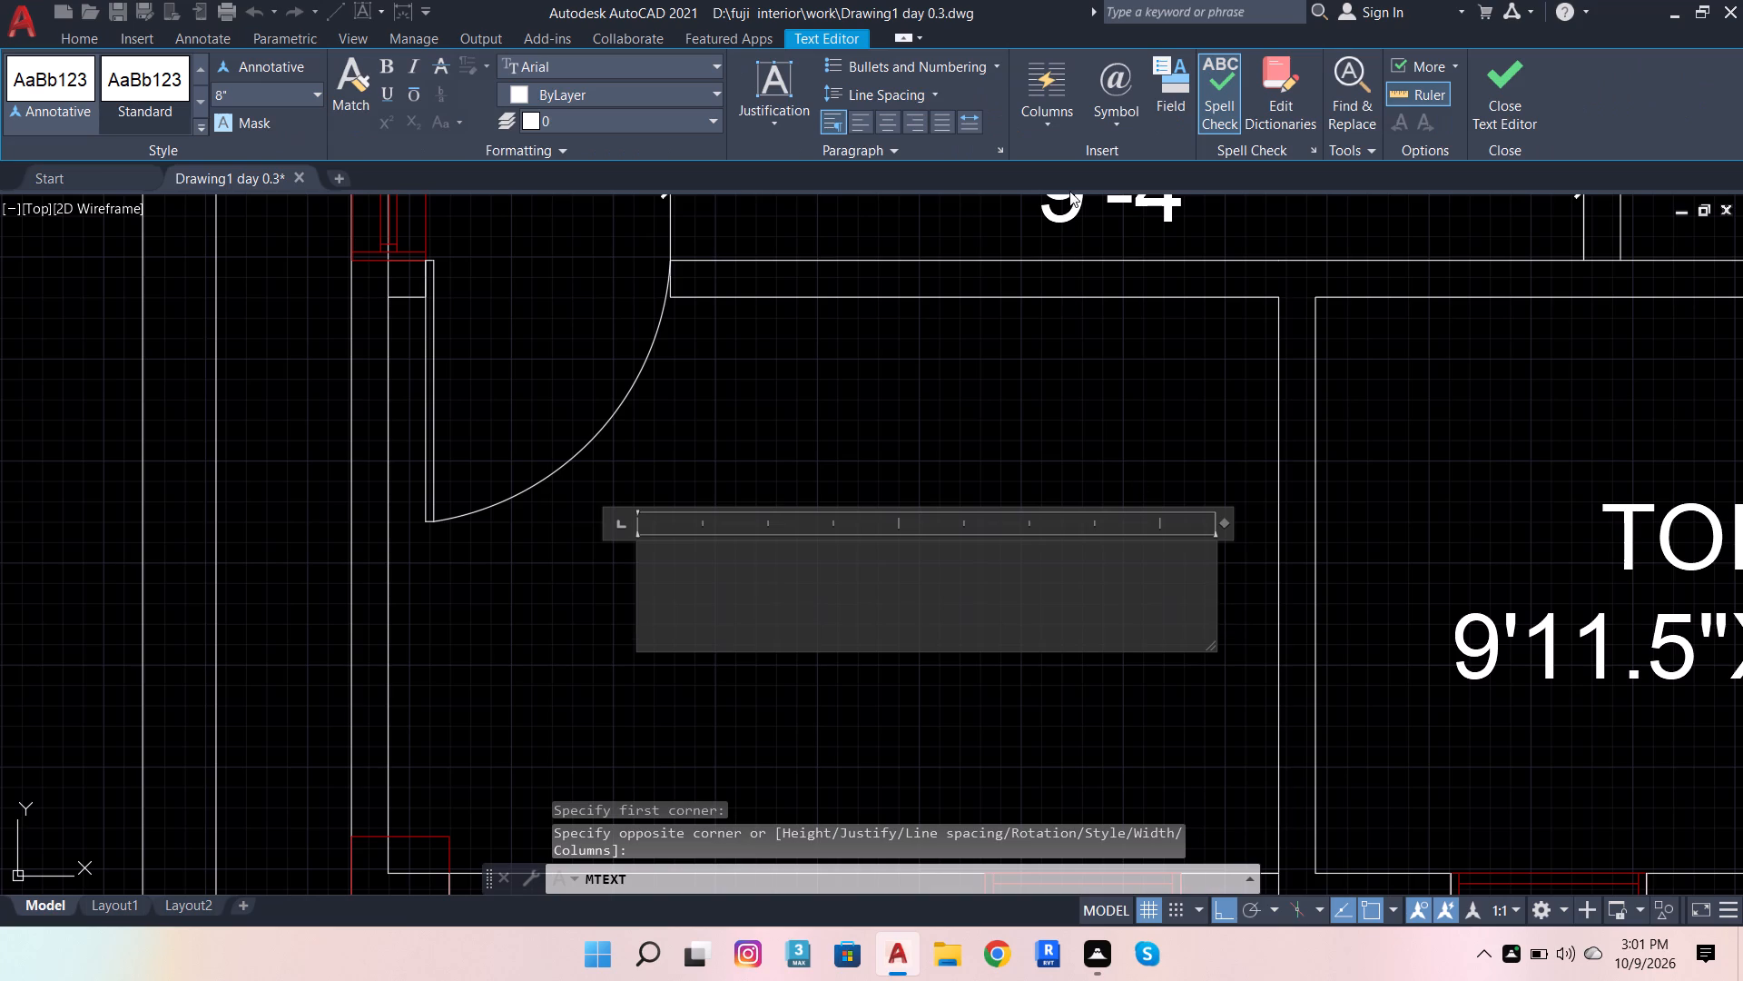
click(883, 122)
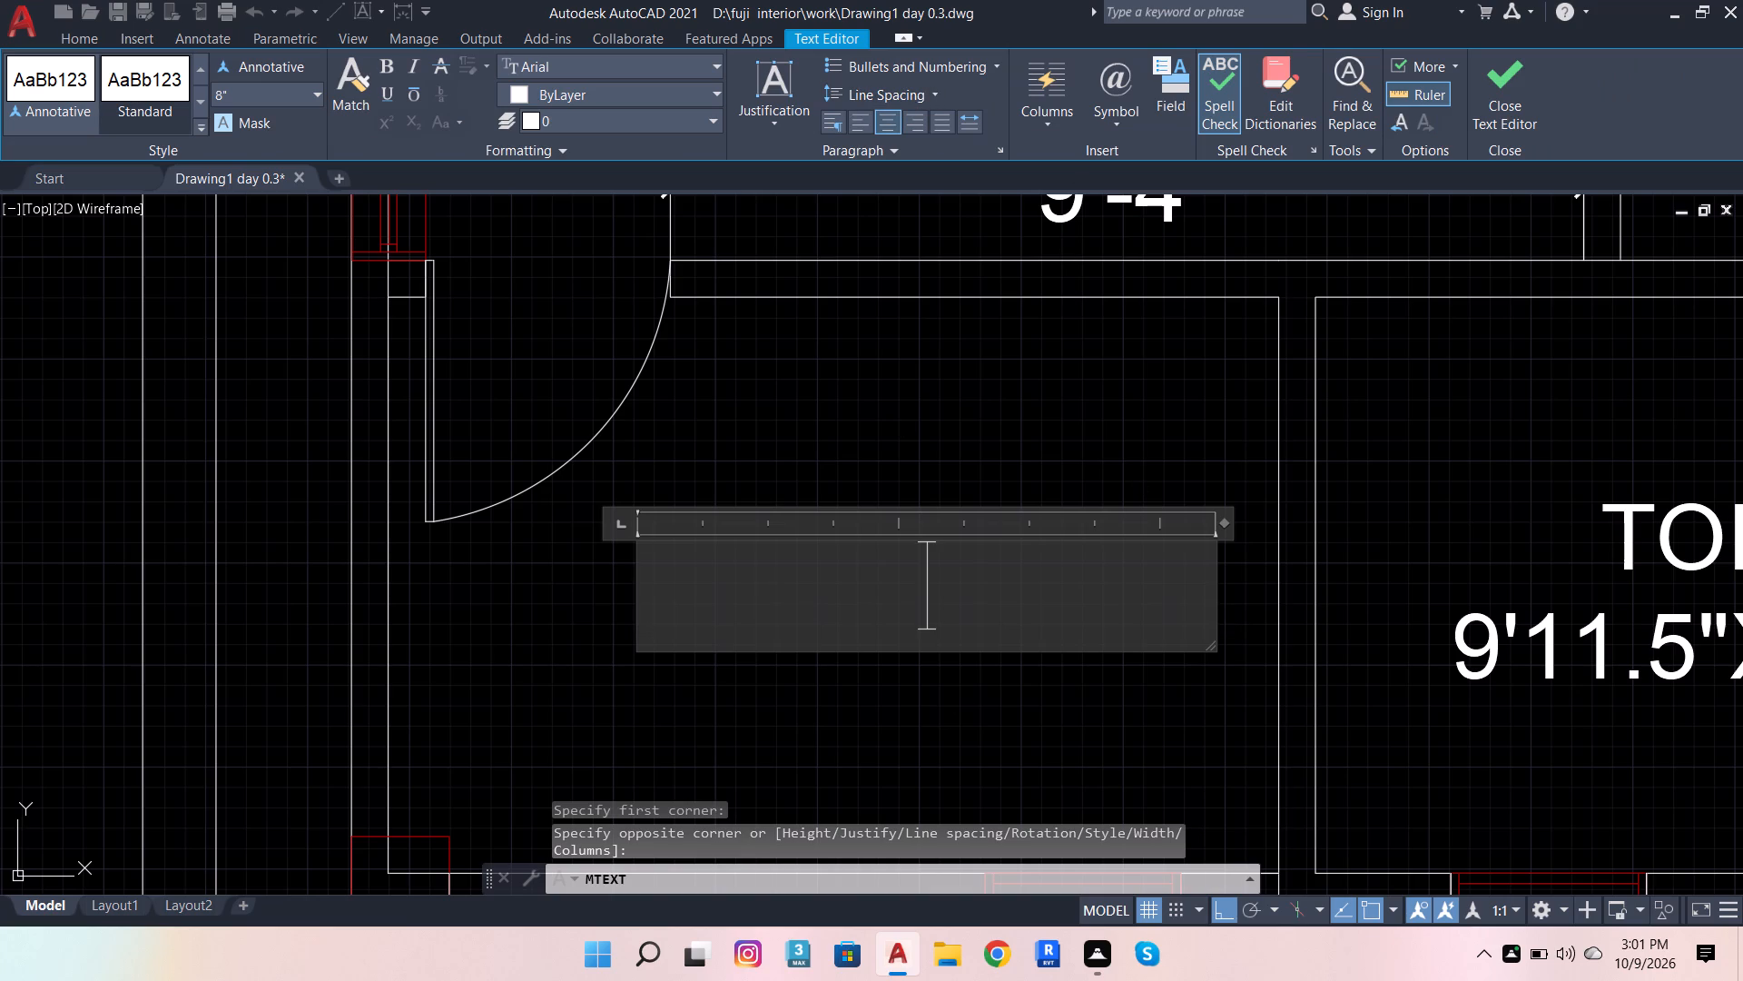
click(927, 600)
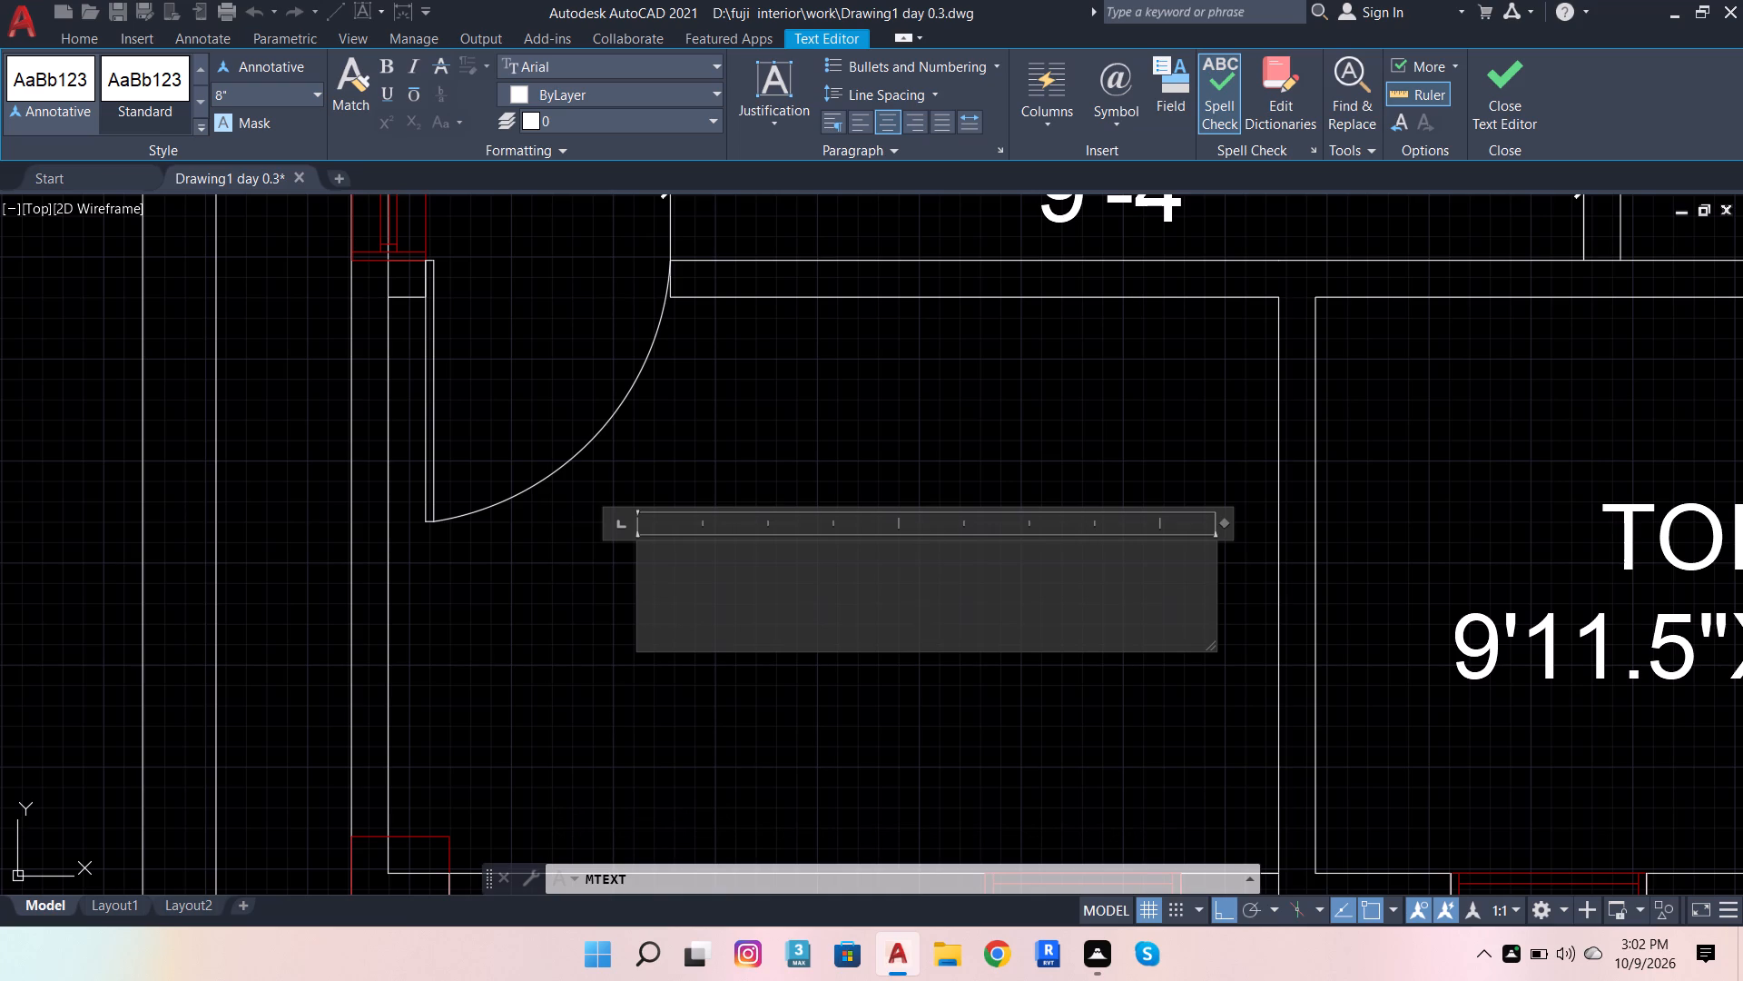
key(t)
text(OILET)
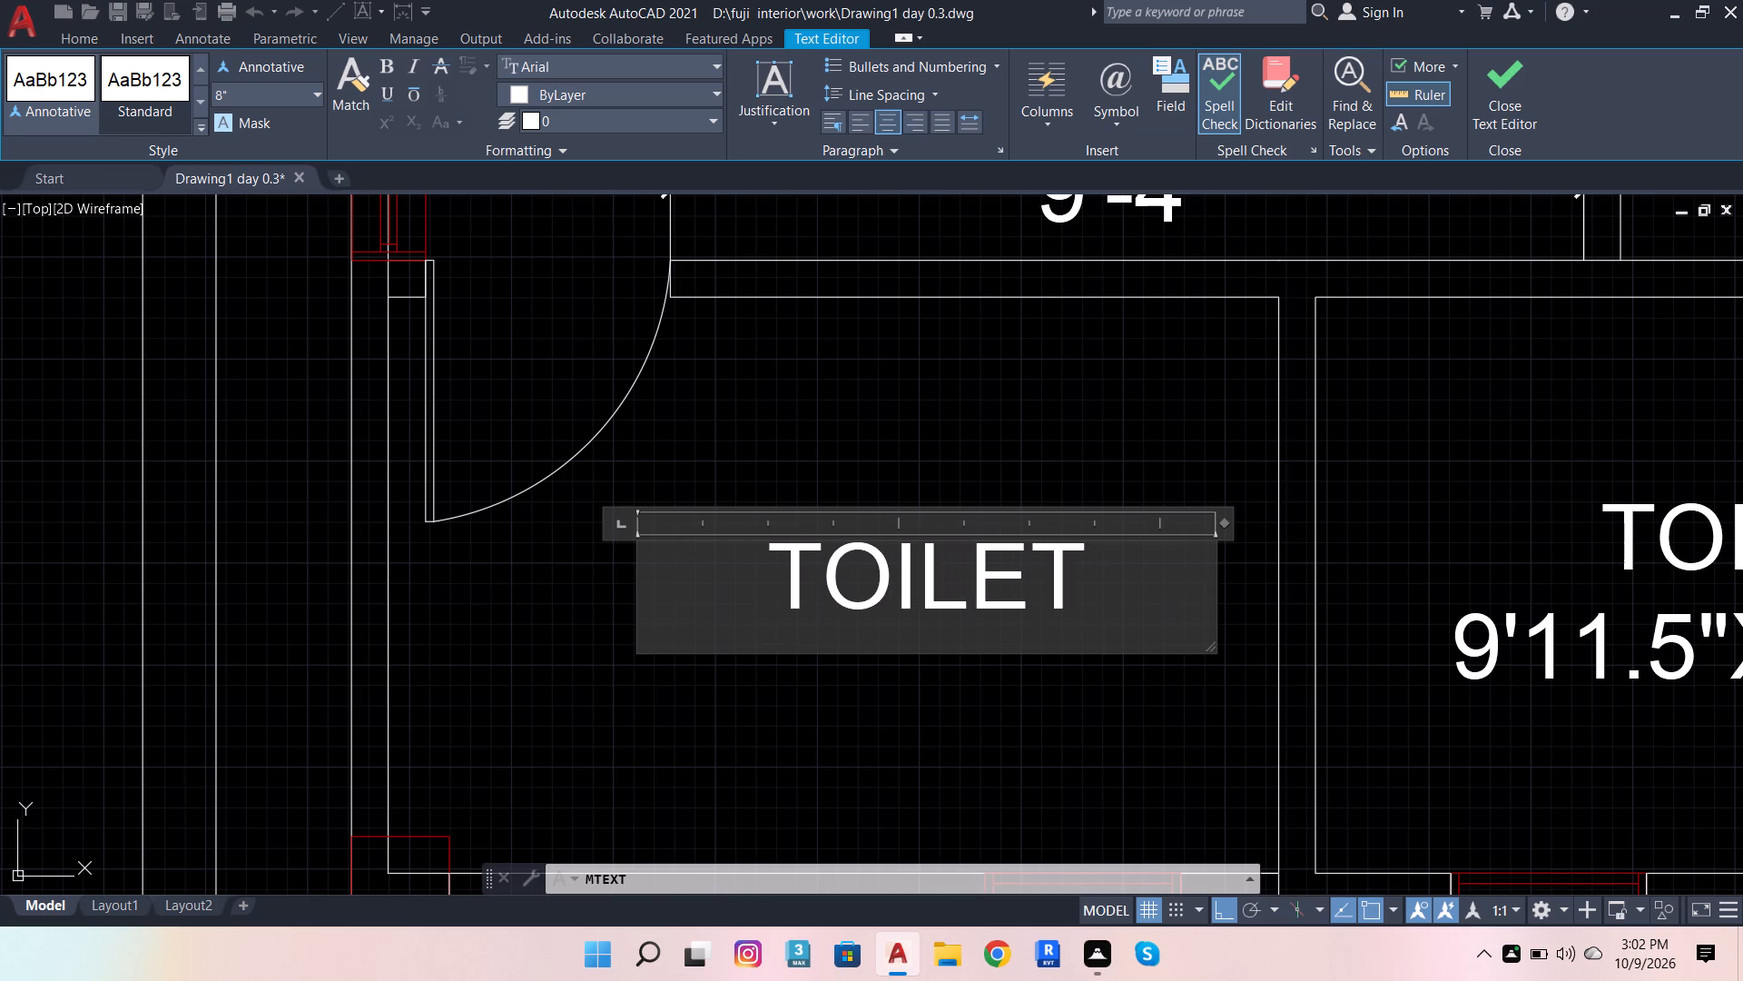
Enter the size 8'0"X5'10.5" on the second line below TOILET and finish the label.
key(Return)
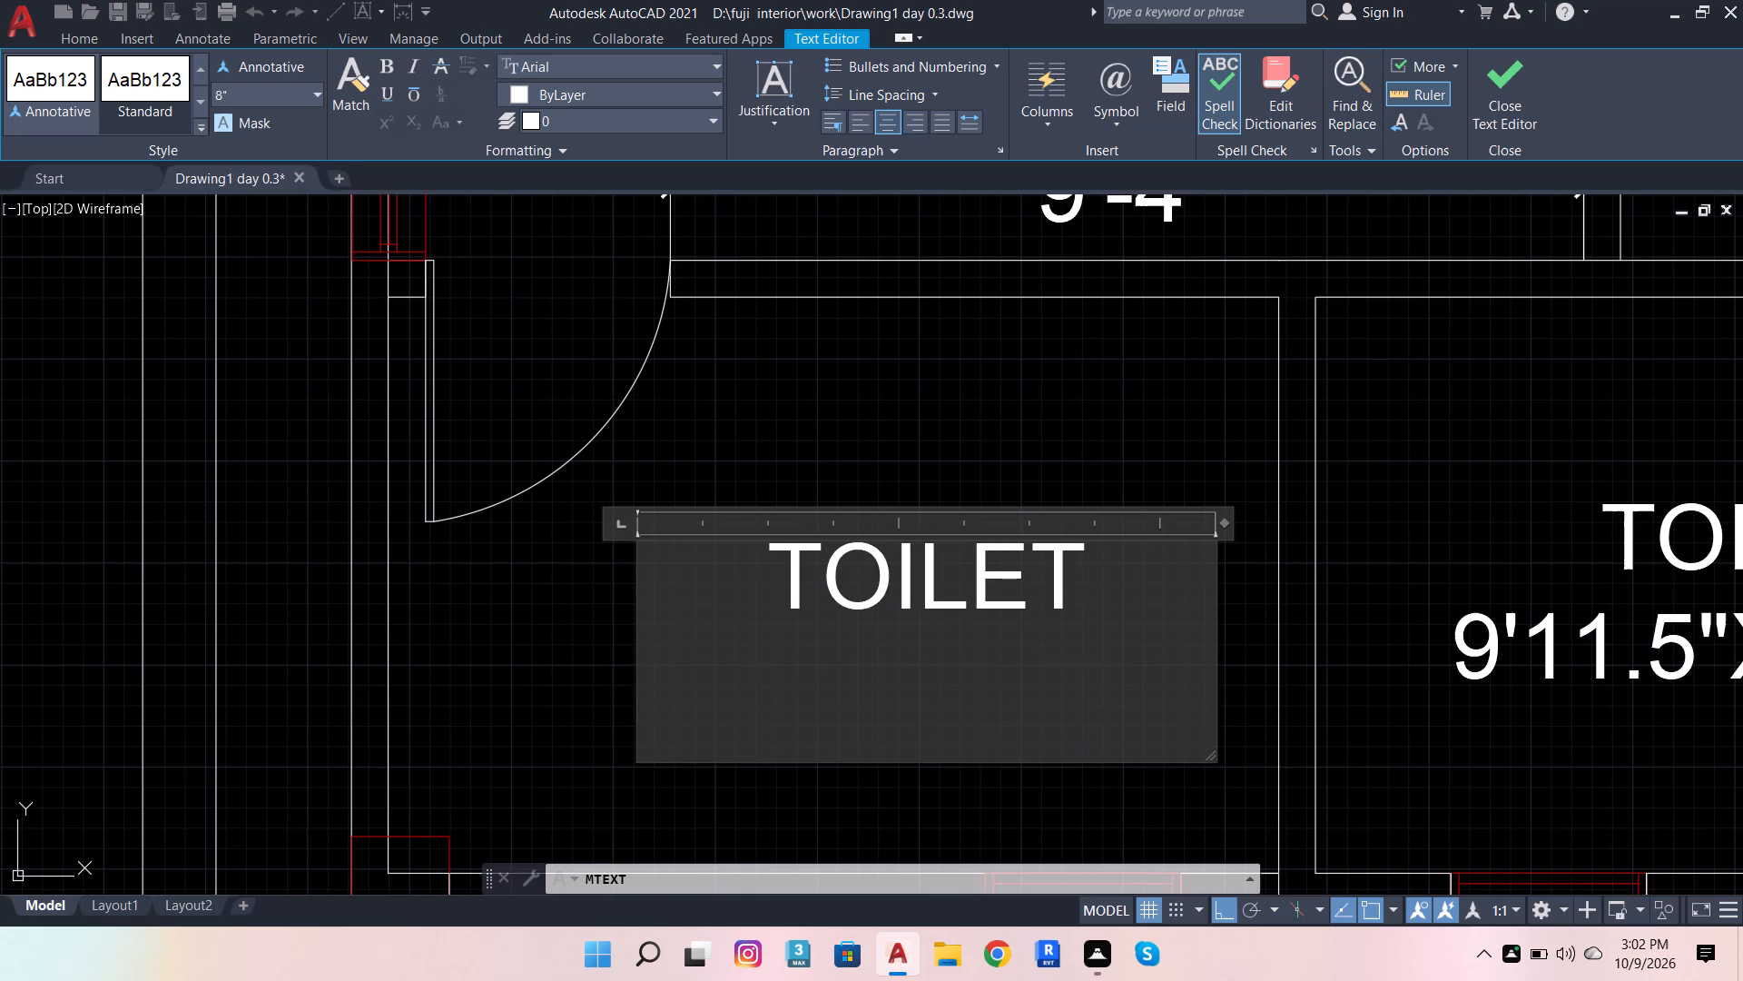
text(8'0)
key(shift+quotedbl)
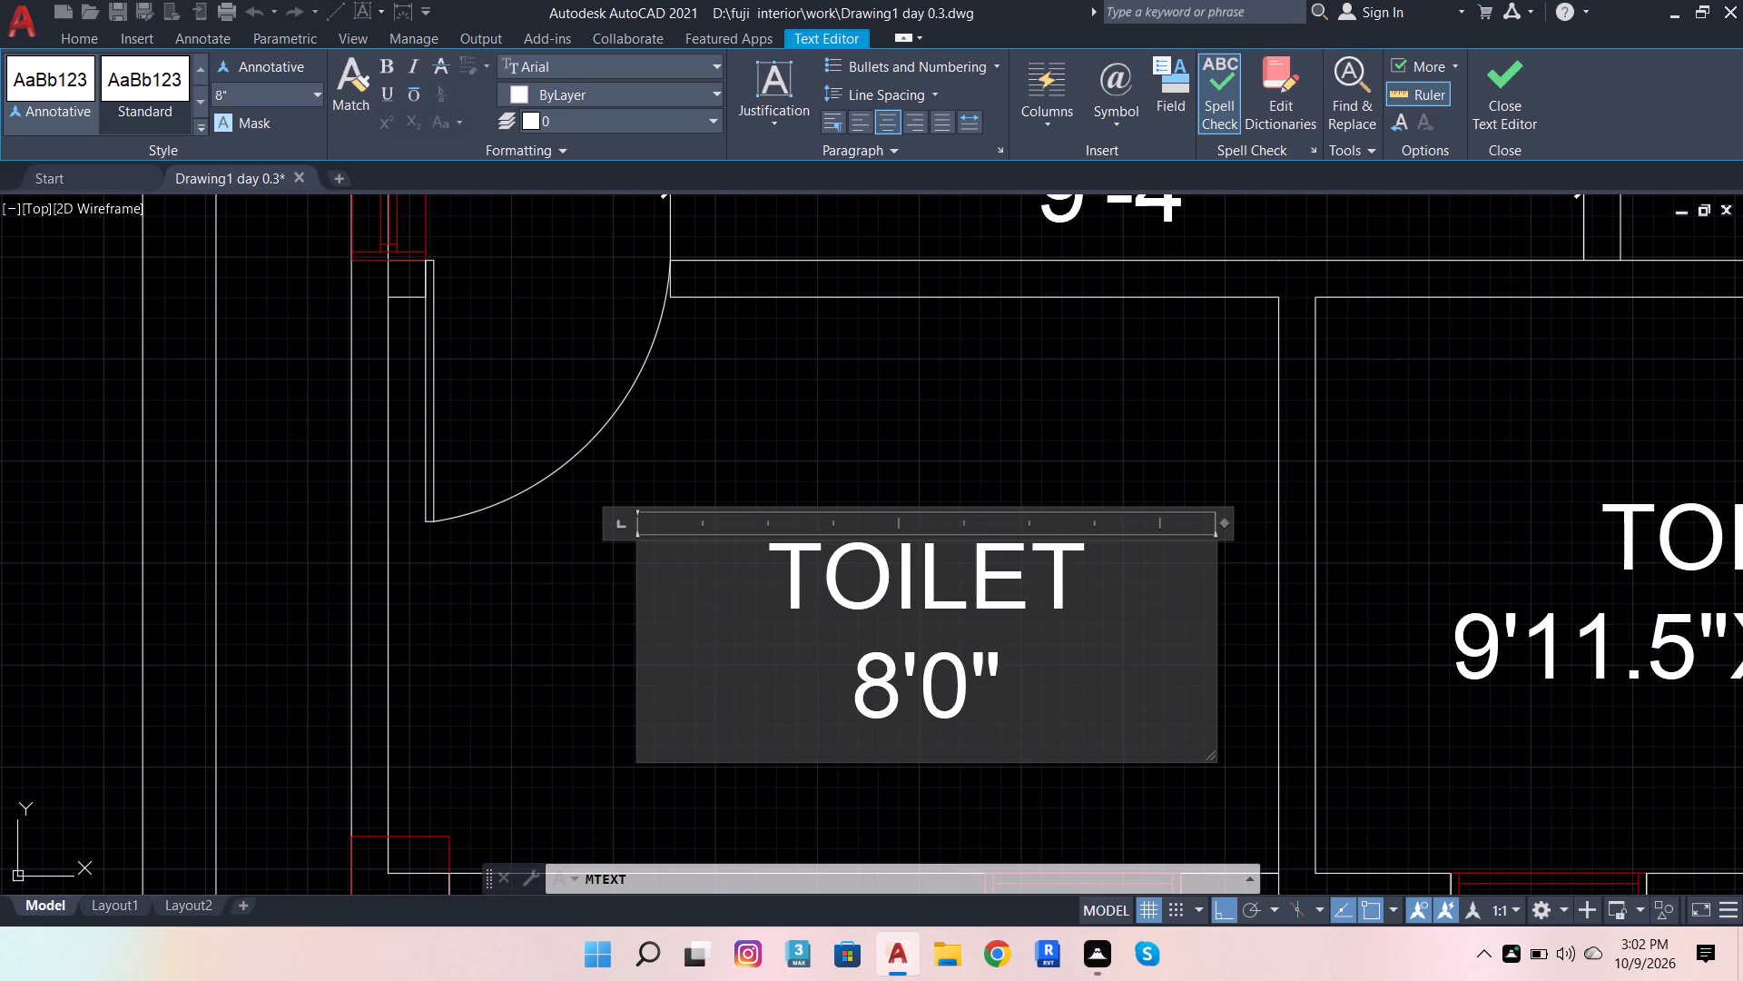
key(x)
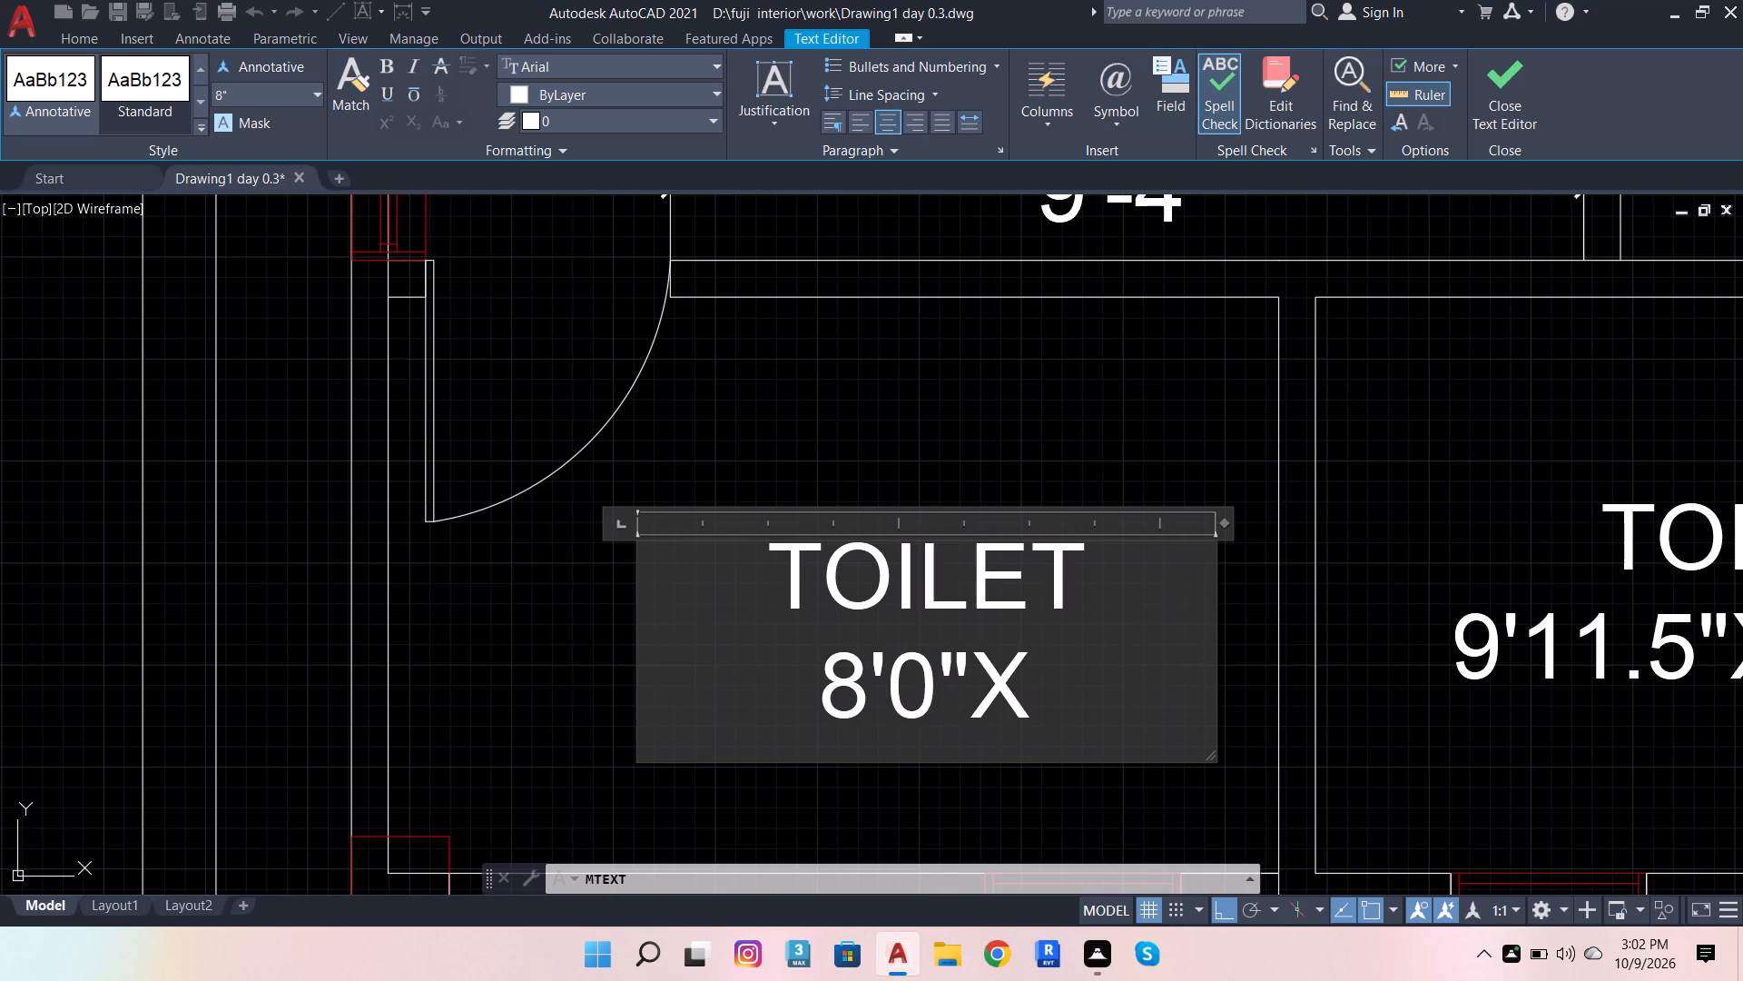
text(5')
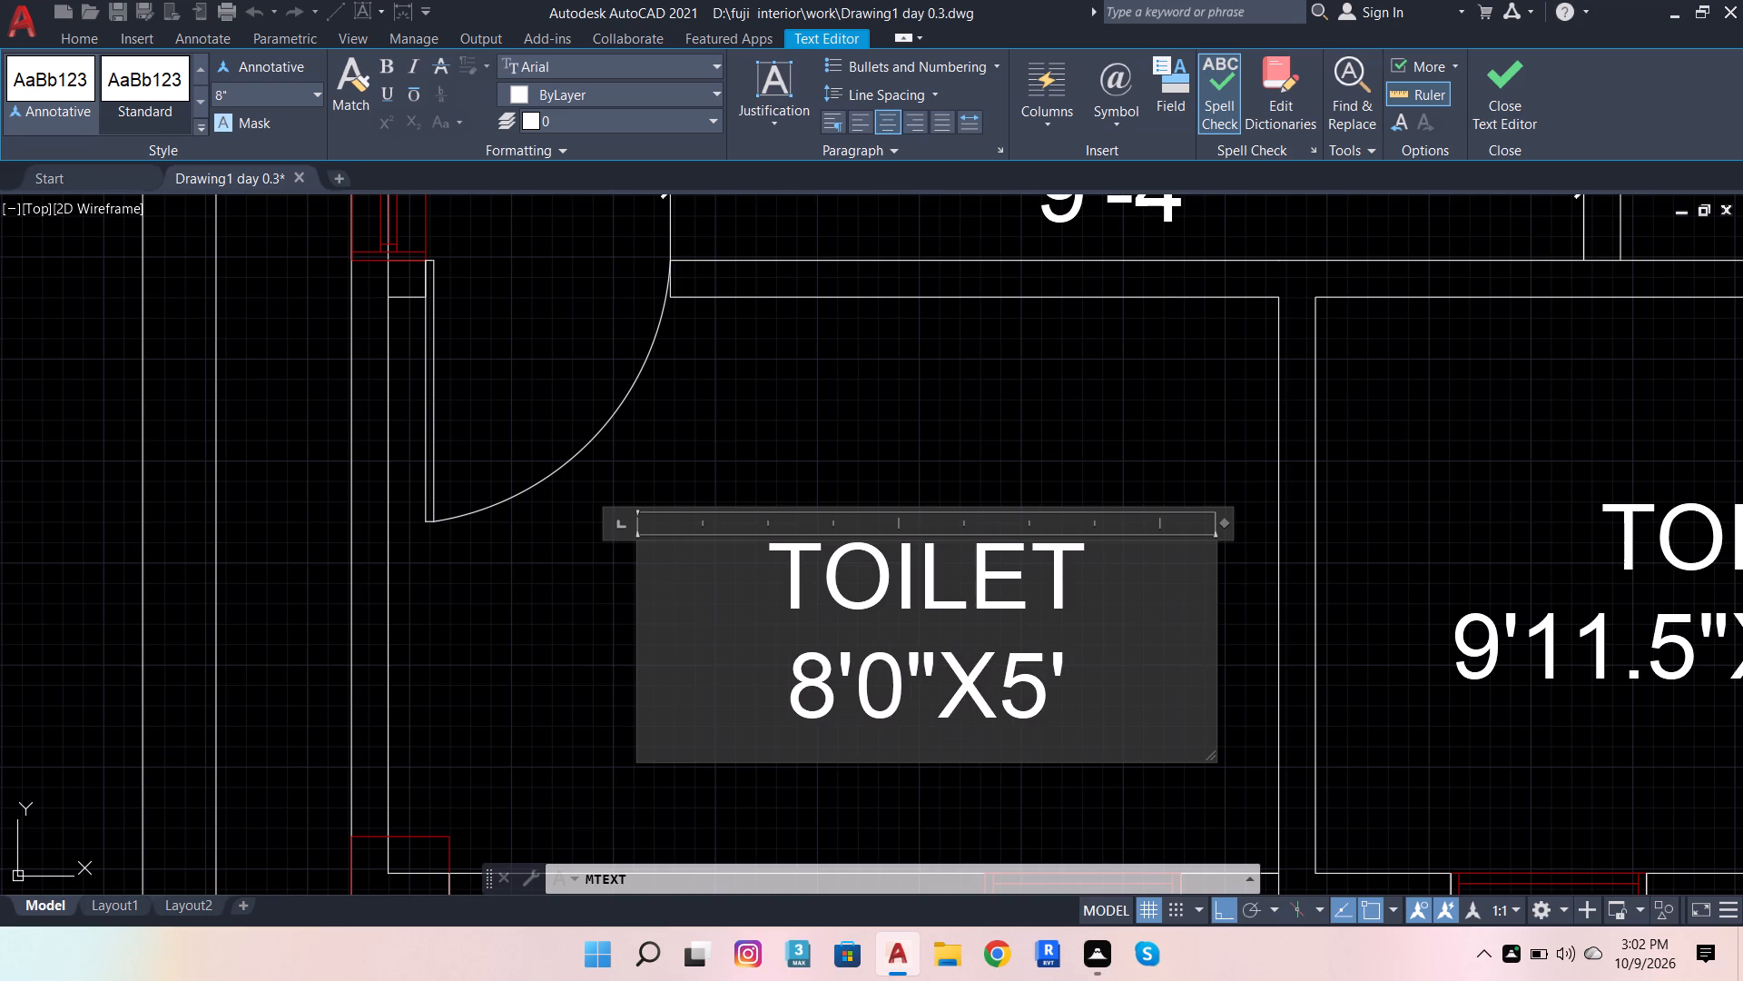
text(10)
text(.5)
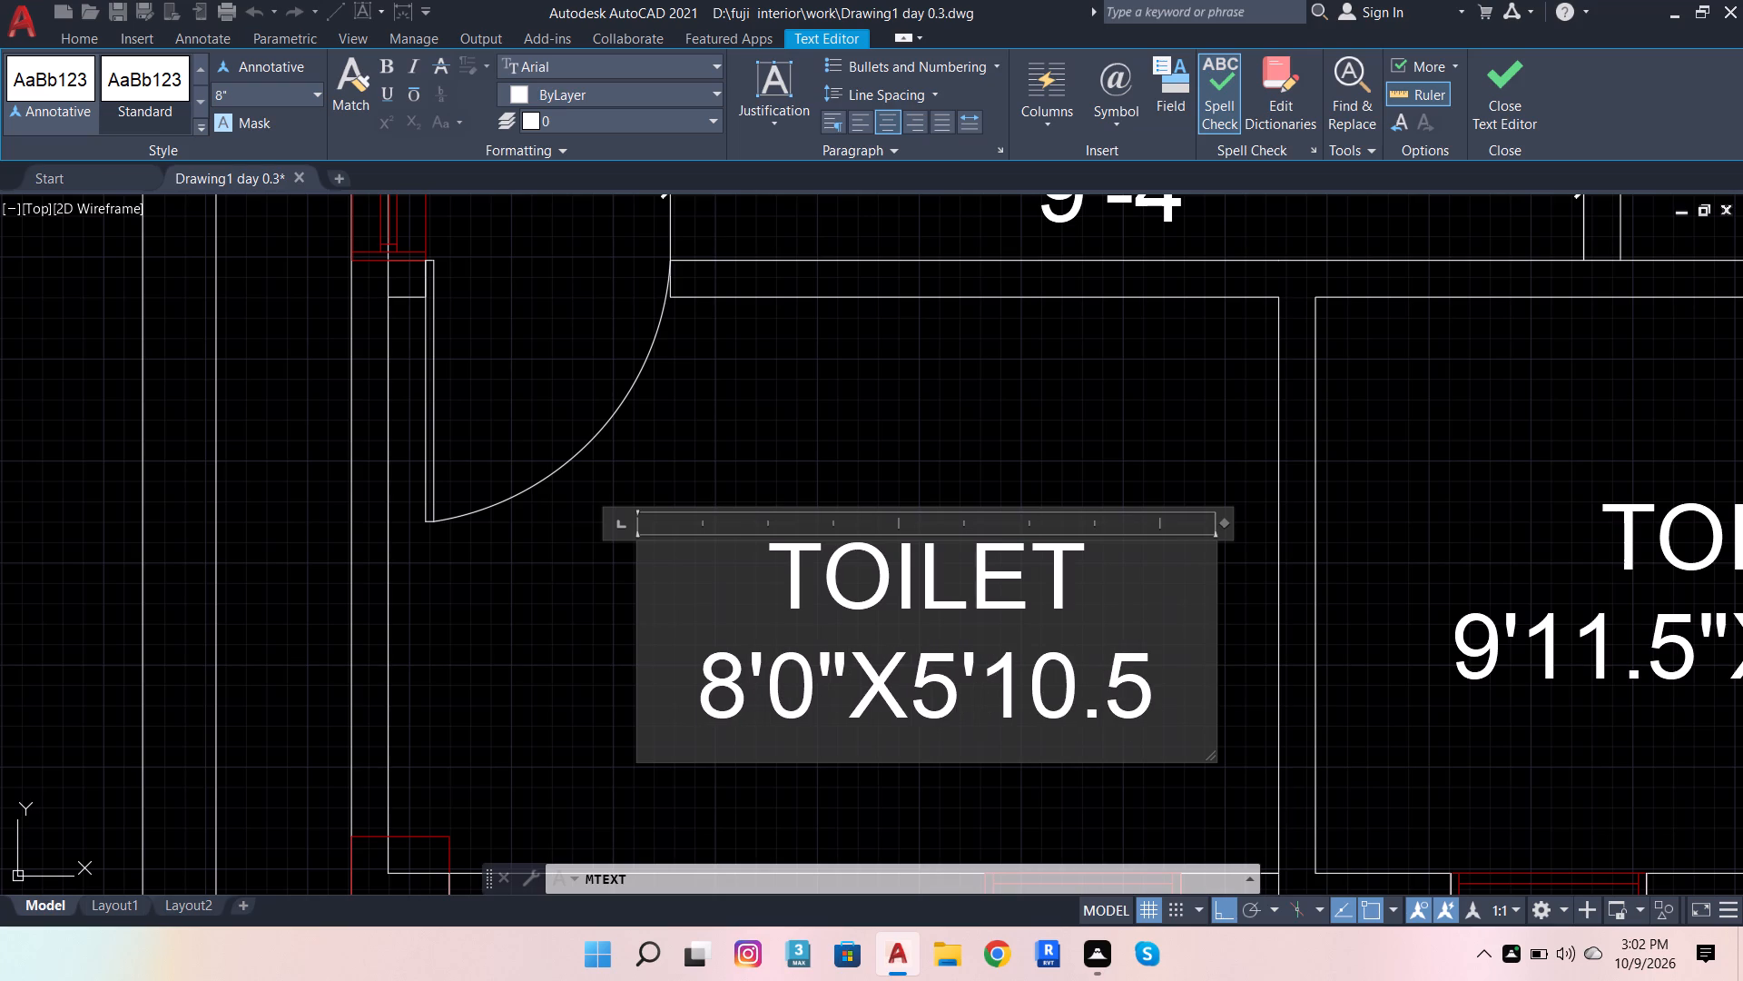
key(shift+quotedbl)
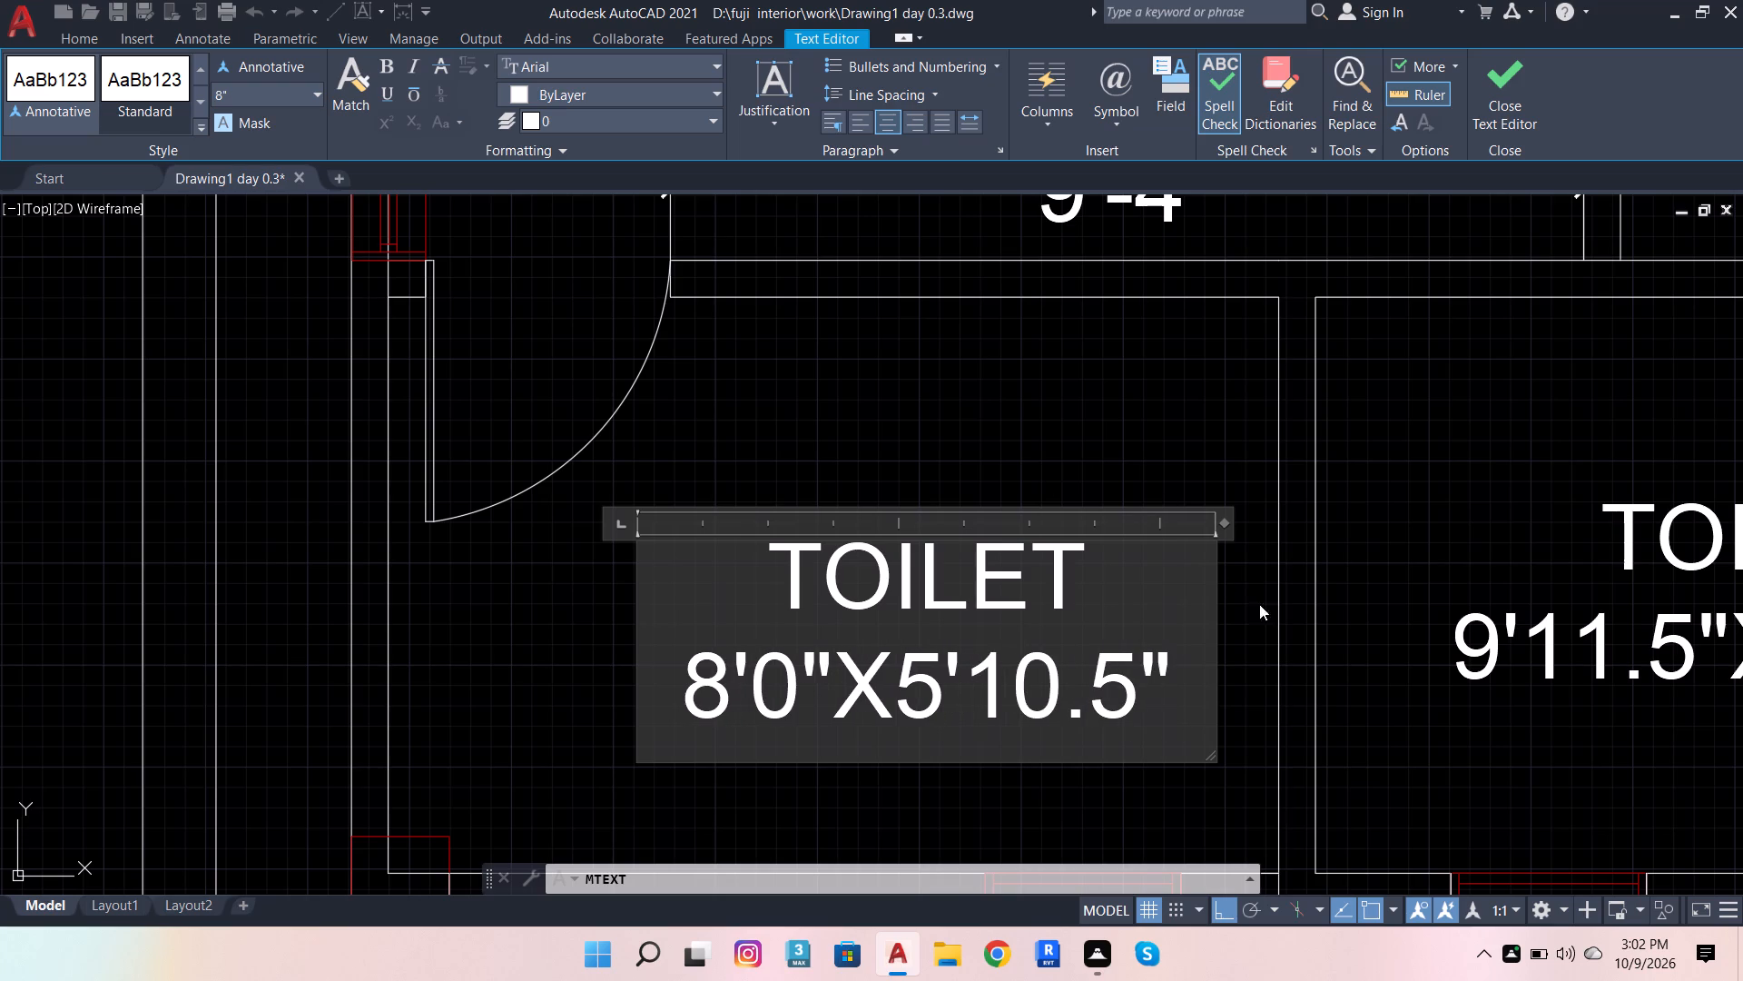
scroll(1197, 557, down, 5)
click(1124, 728)
Place a multiline text box in the middle of the room directly north of the 8'0"X5'10.5" toilet.
scroll(985, 490, up, 1)
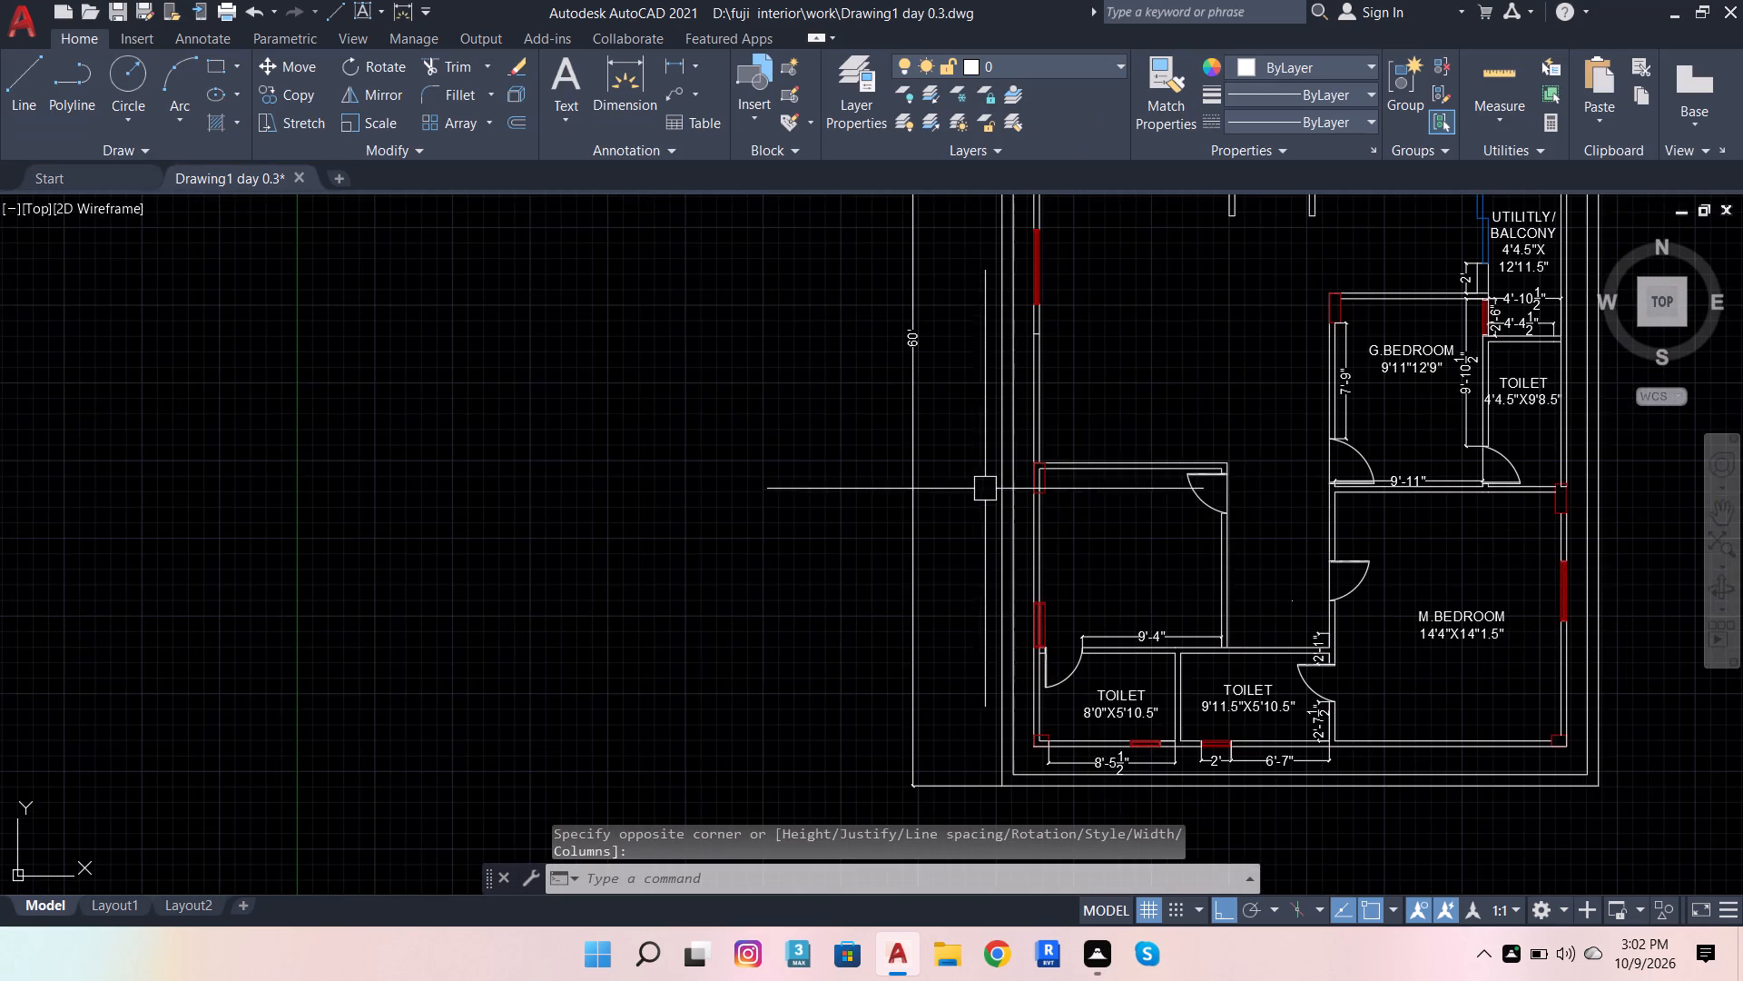
scroll(1211, 520, up, 1)
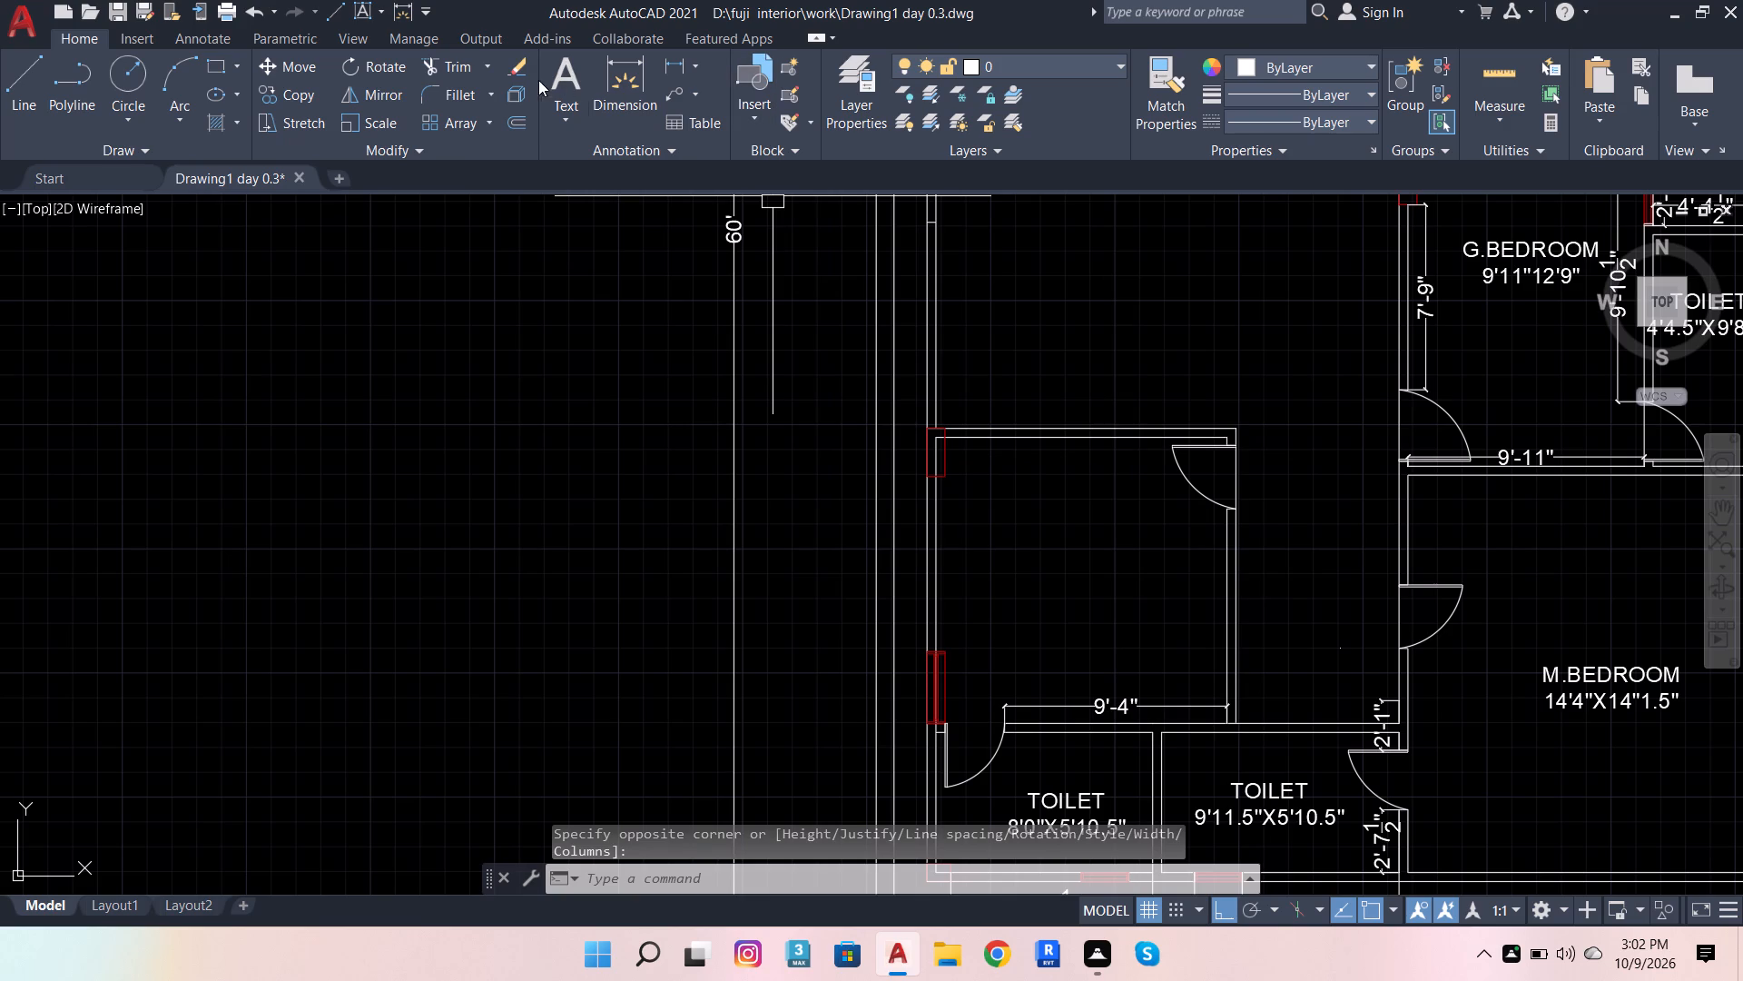
click(572, 68)
scroll(1128, 520, up, 1)
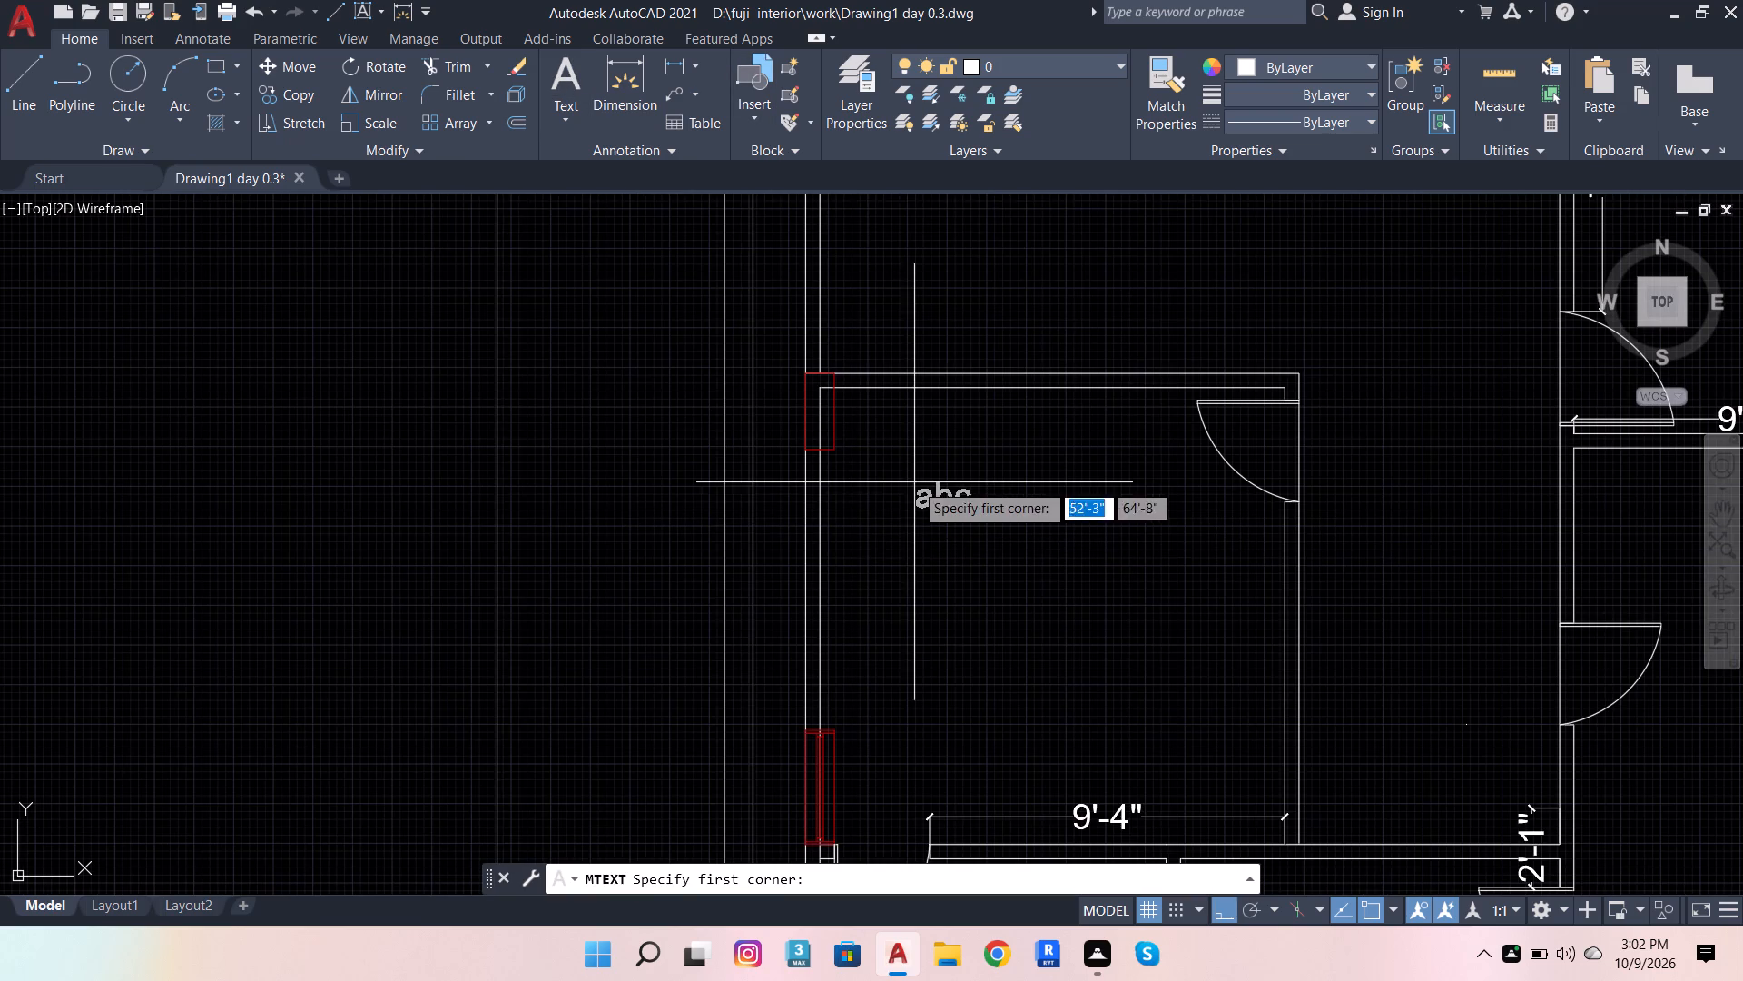
click(936, 508)
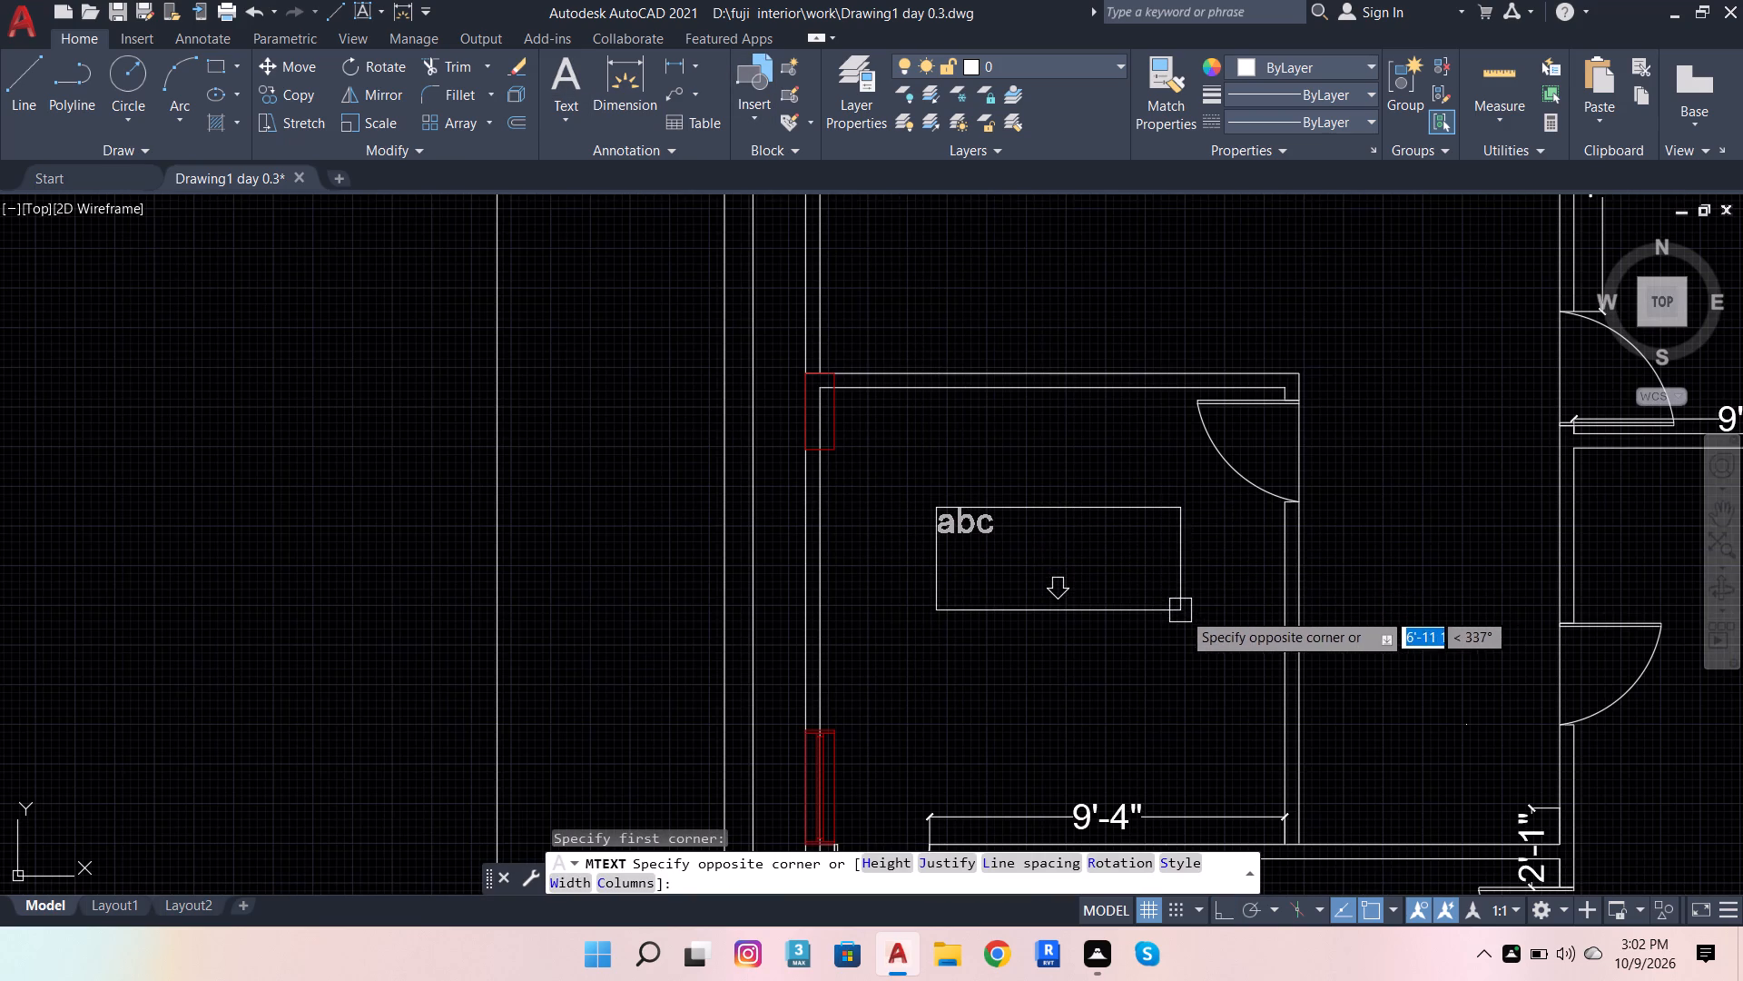
click(1187, 581)
scroll(1060, 657, up, 2)
scroll(1032, 600, down, 3)
scroll(944, 710, up, 2)
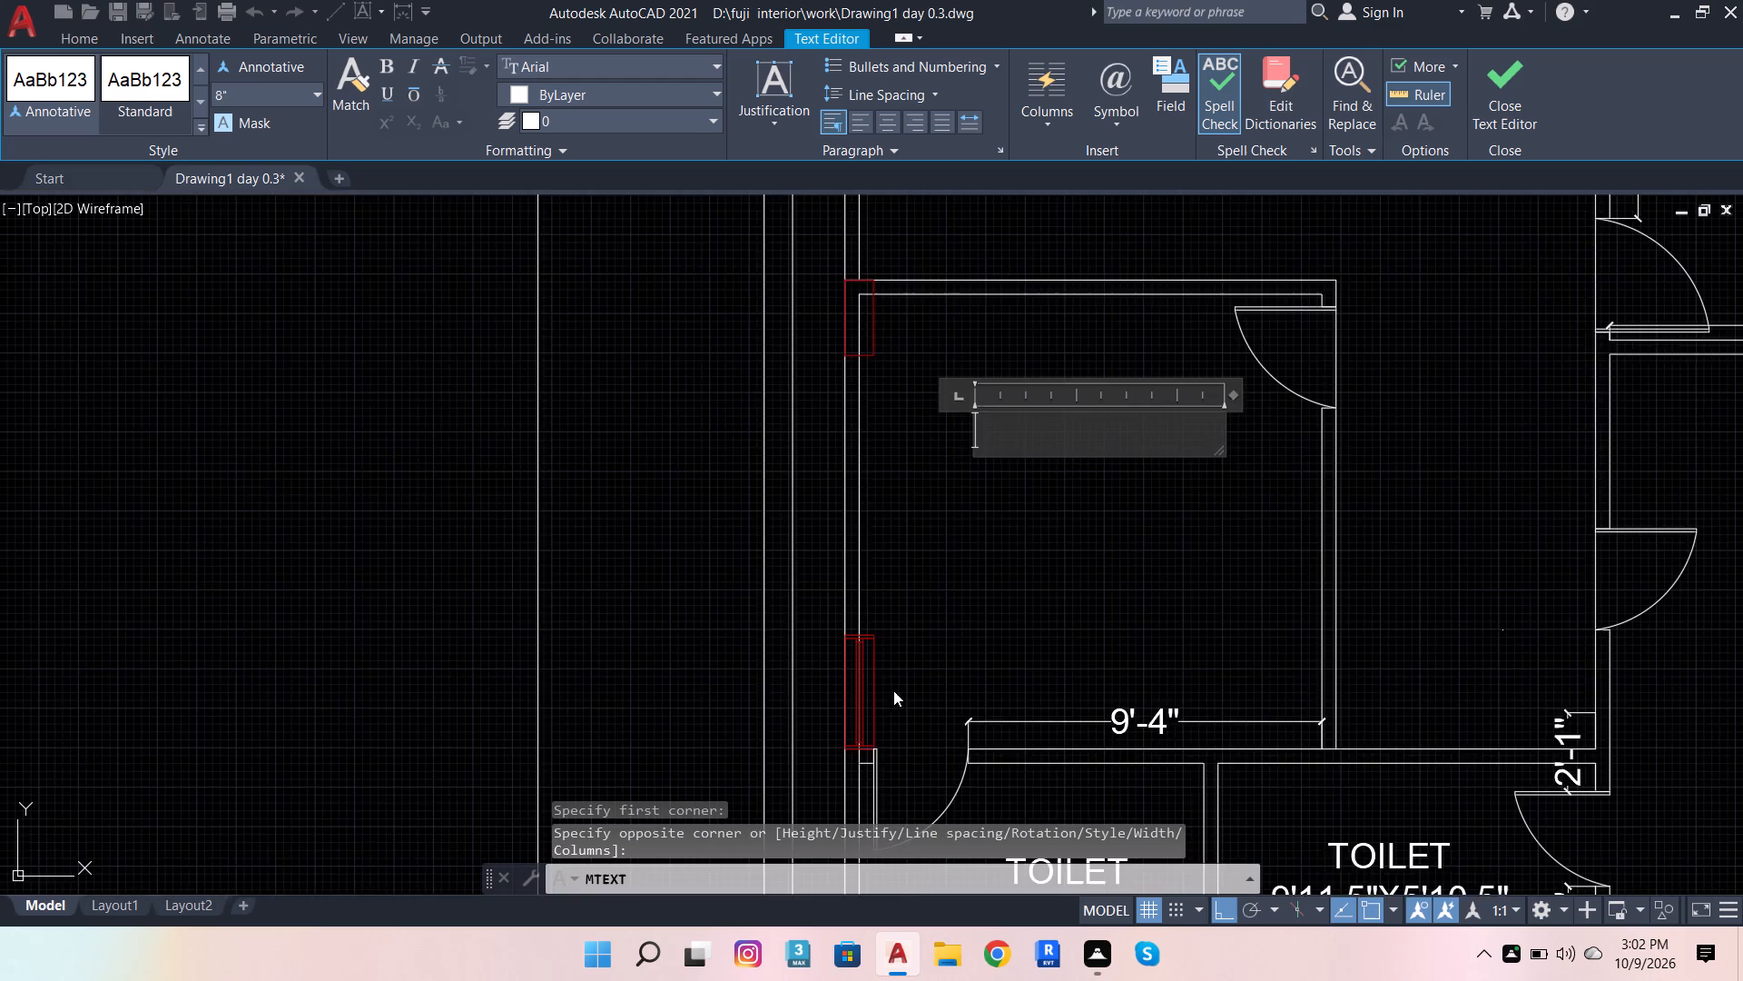
scroll(842, 685, up, 1)
scroll(842, 685, down, 1)
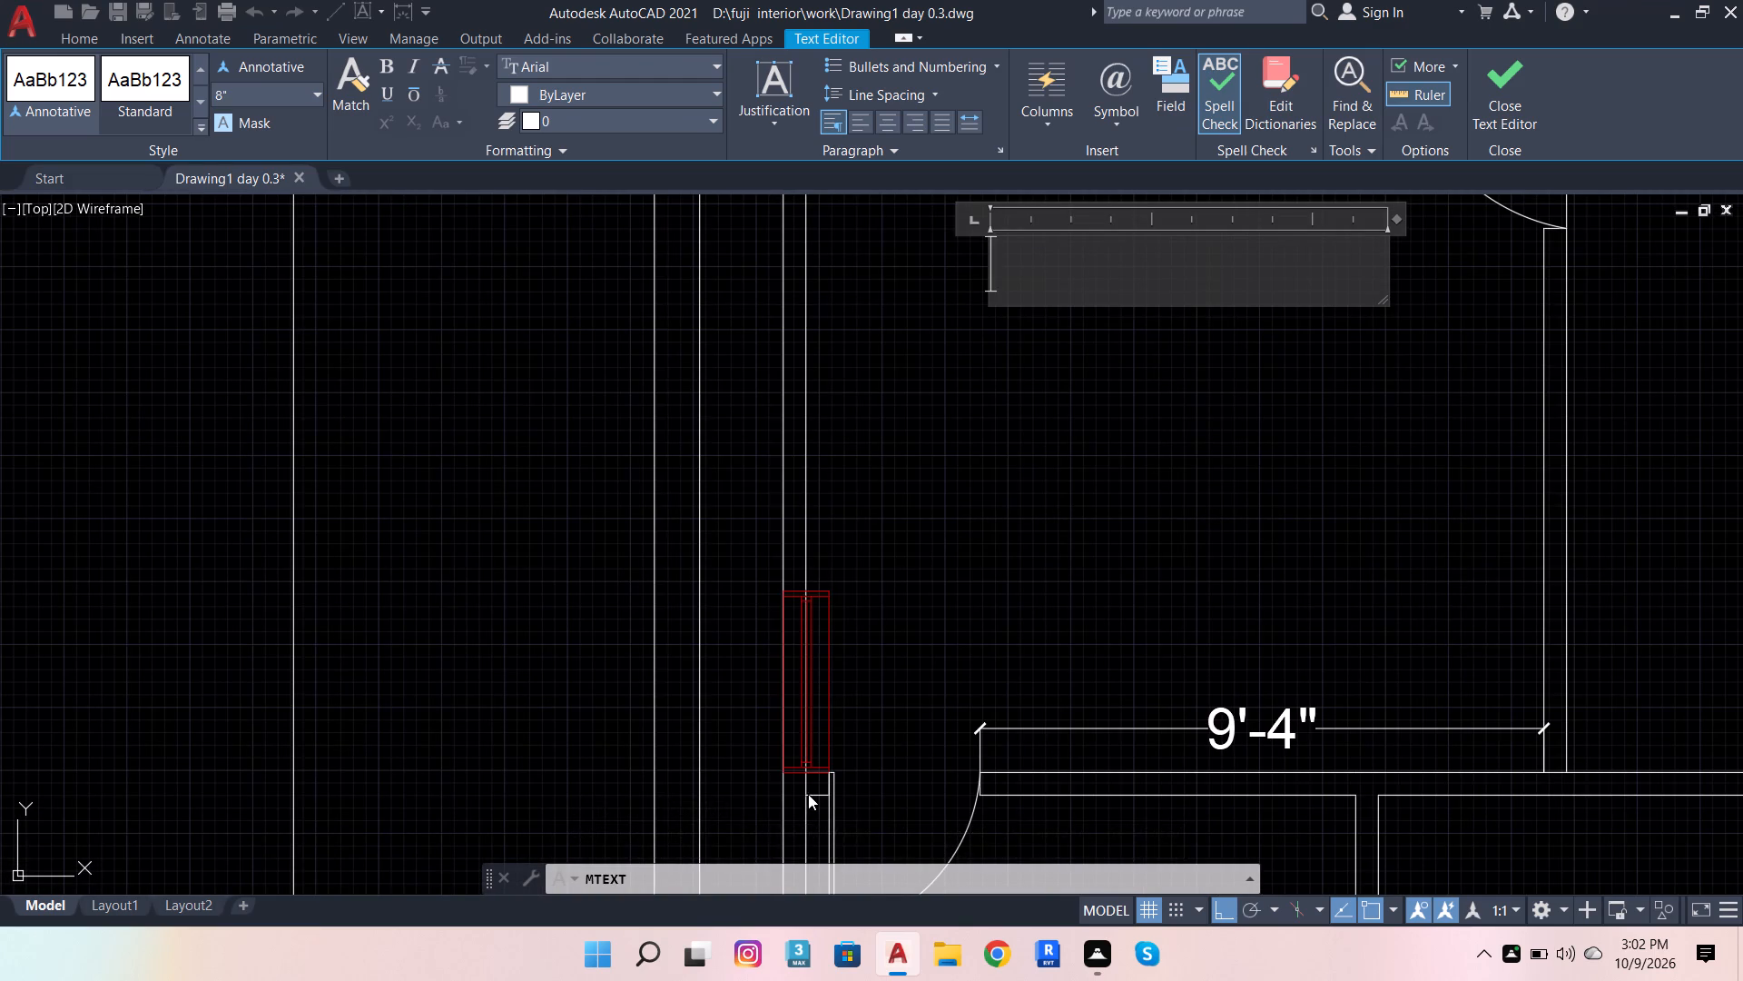
scroll(808, 794, up, 1)
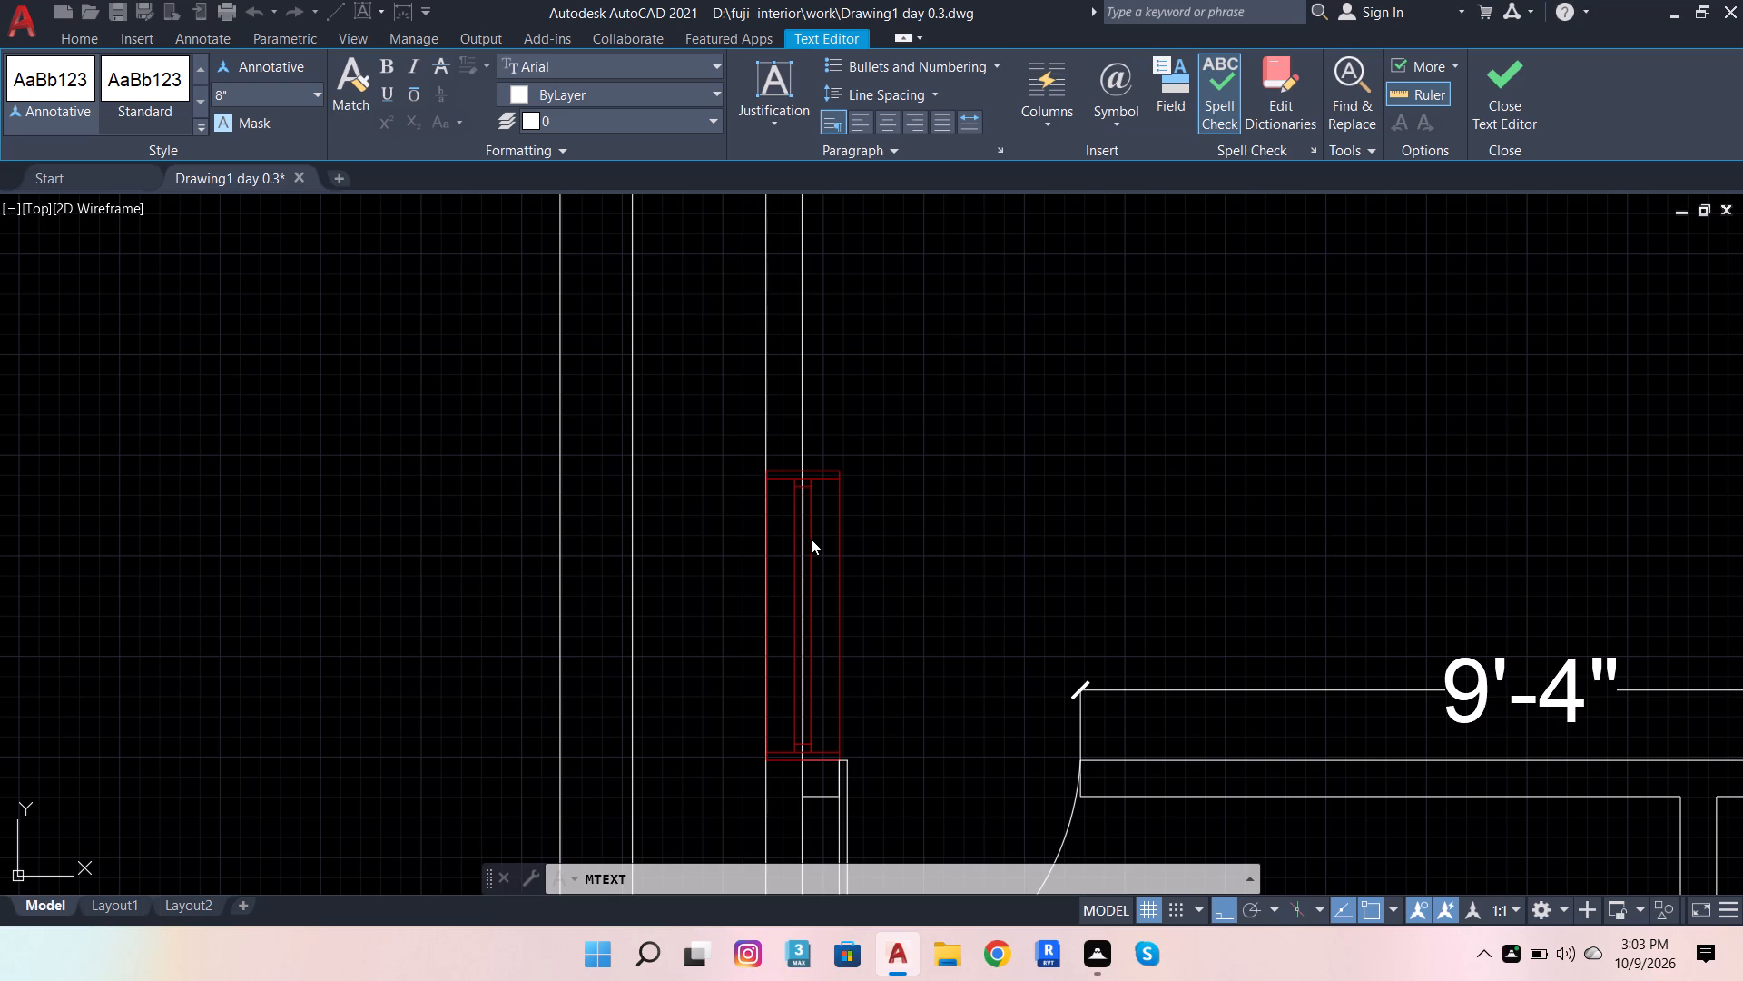
Centre-align the new label's text and enter C. BEDROOM as its first line.
text(C.)
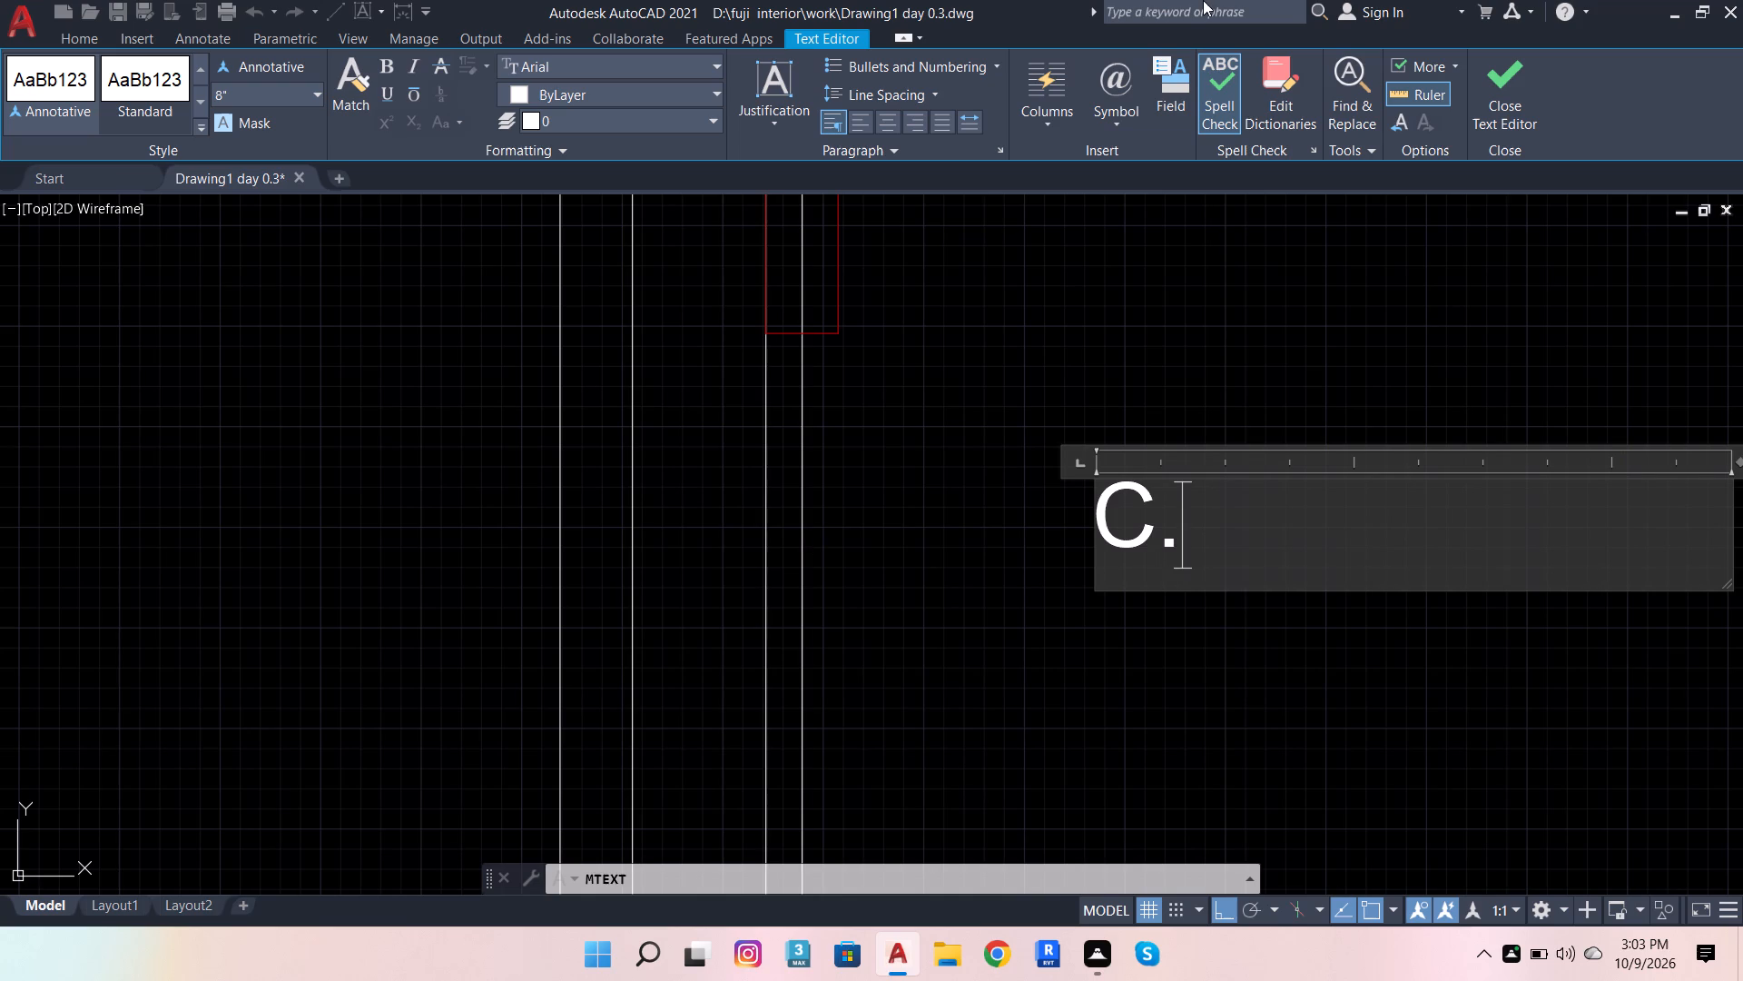
key(BackSpace)
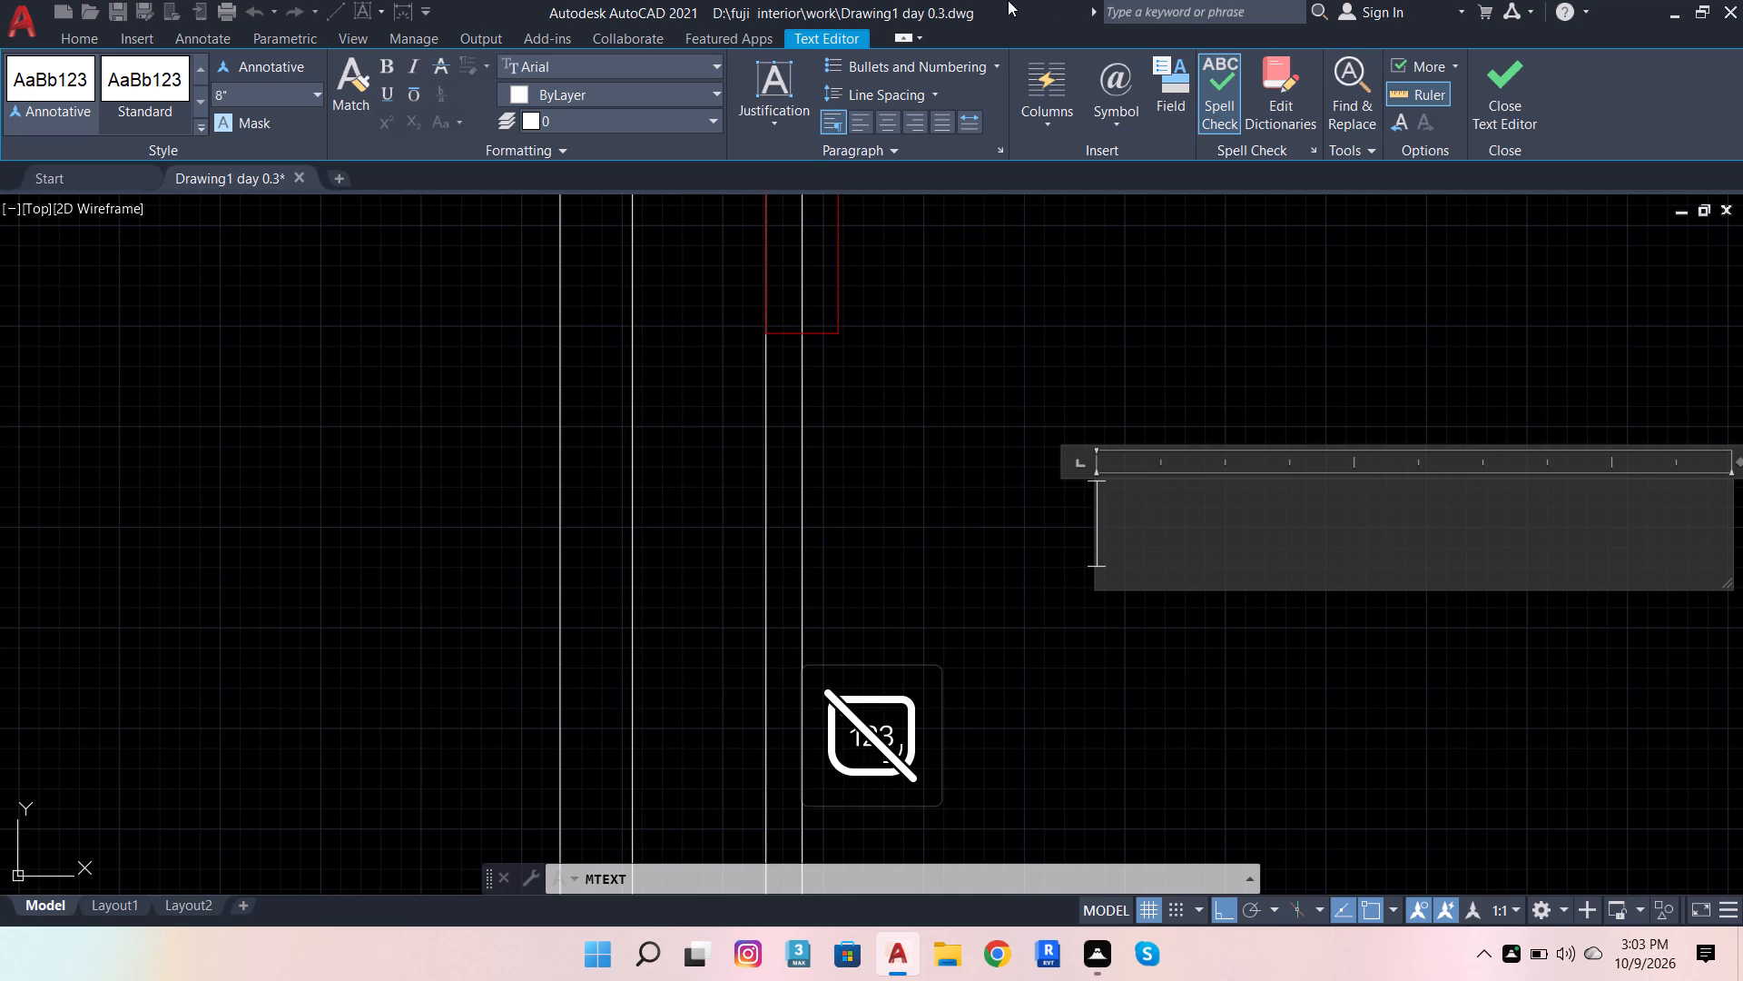
click(878, 129)
scroll(651, 532, down, 3)
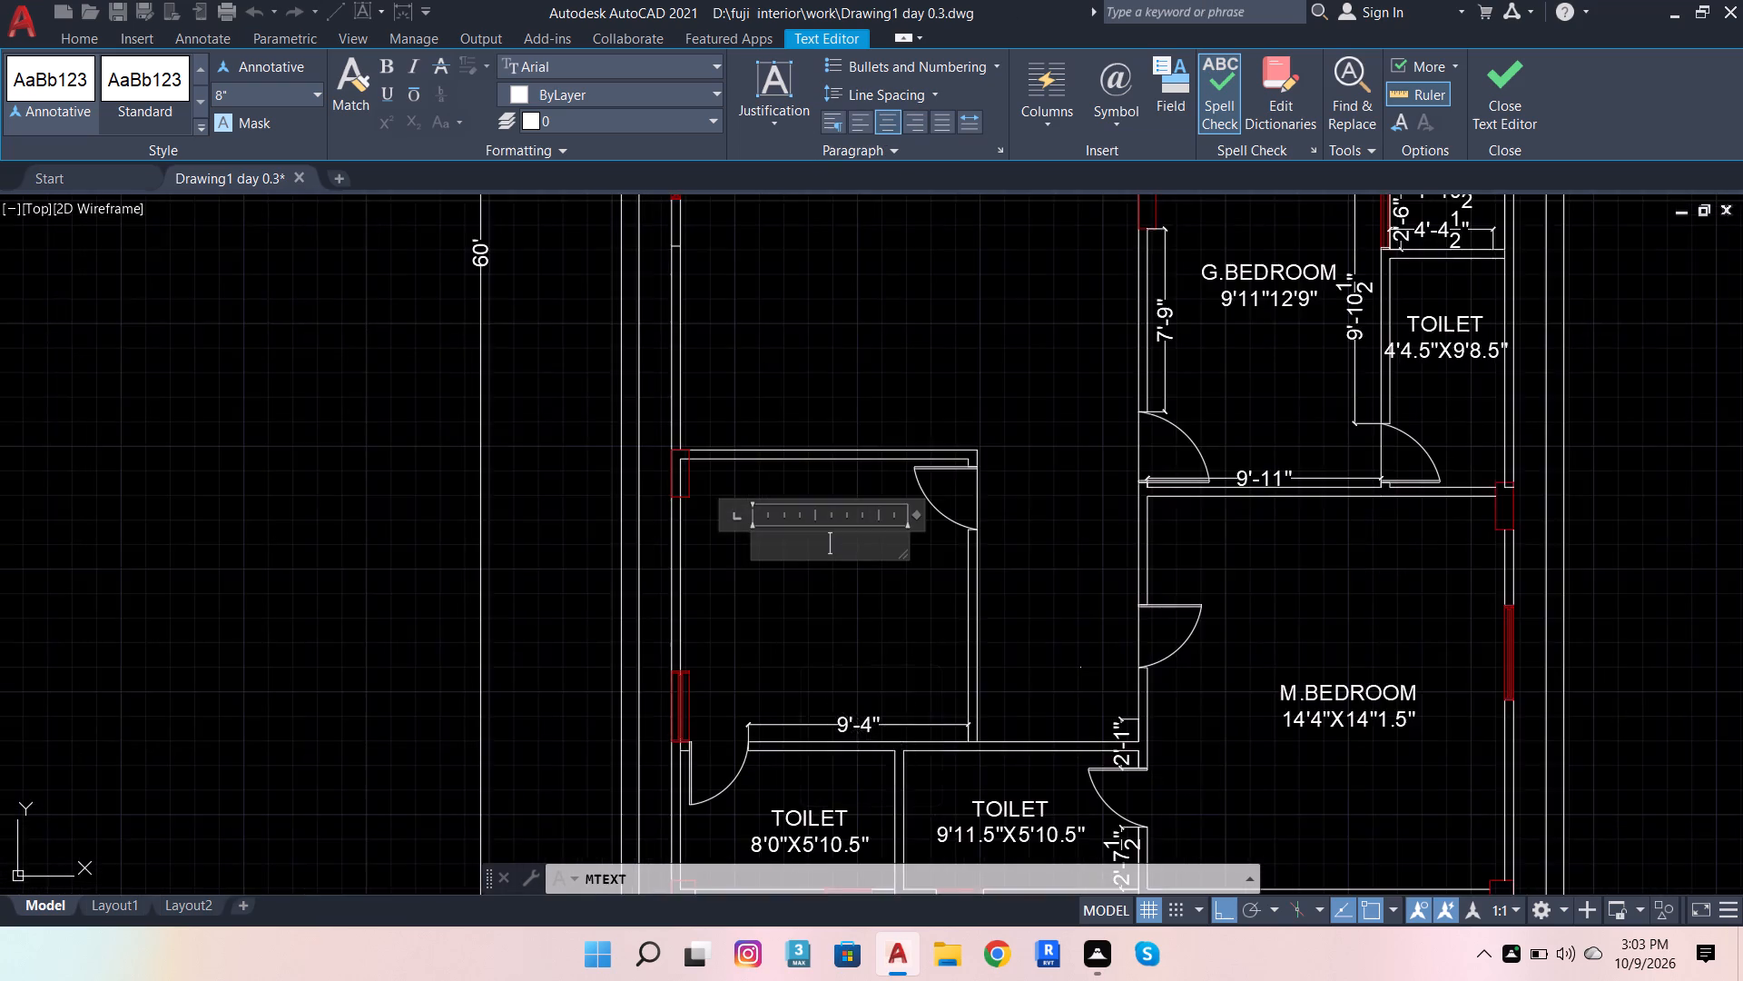
scroll(811, 540, up, 3)
click(885, 563)
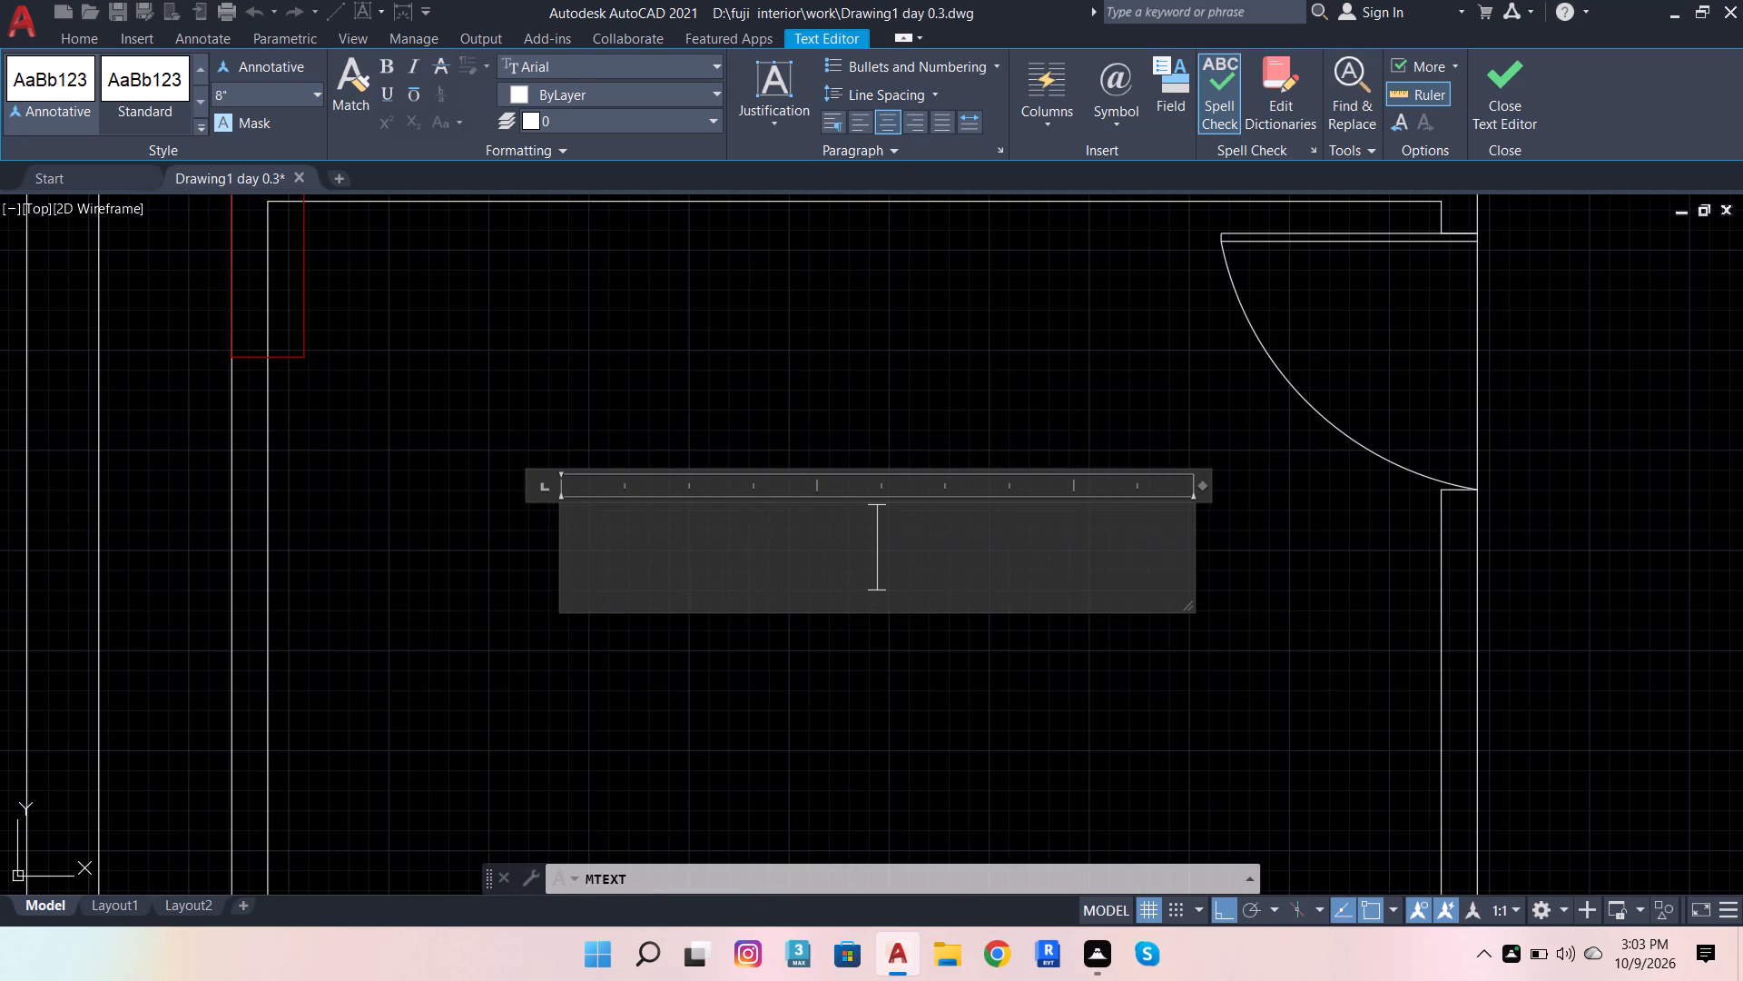
text(C.)
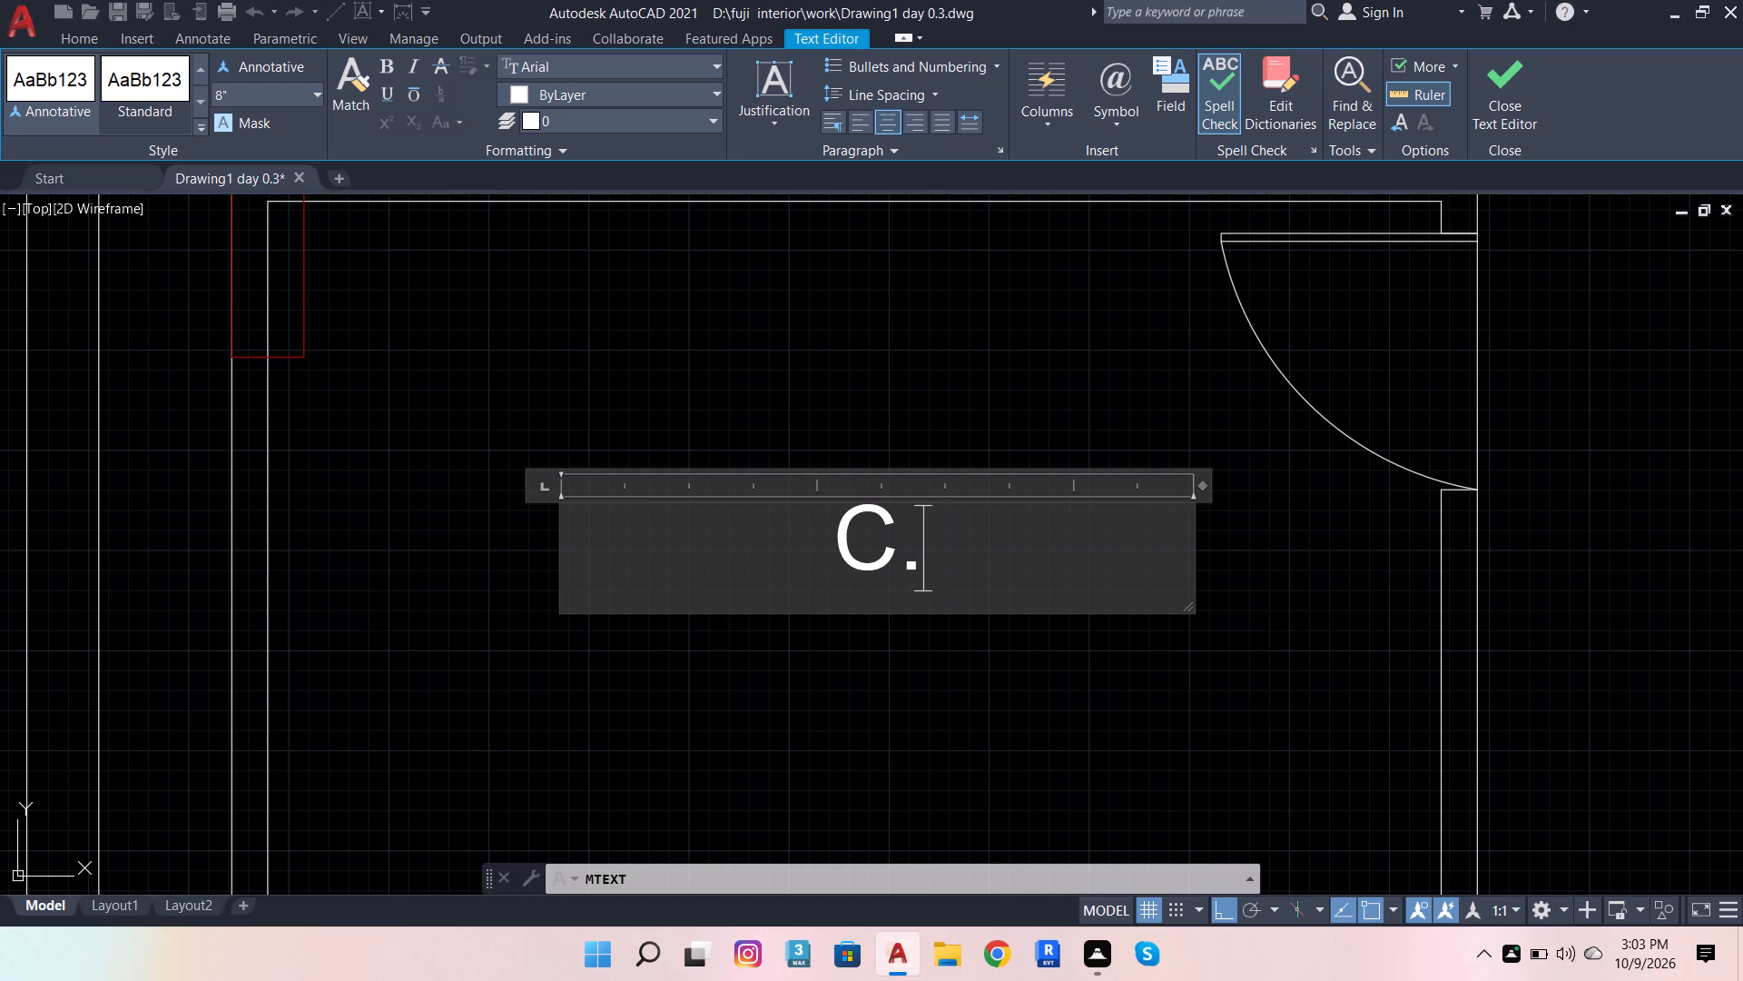
key(space)
text(BEDROO)
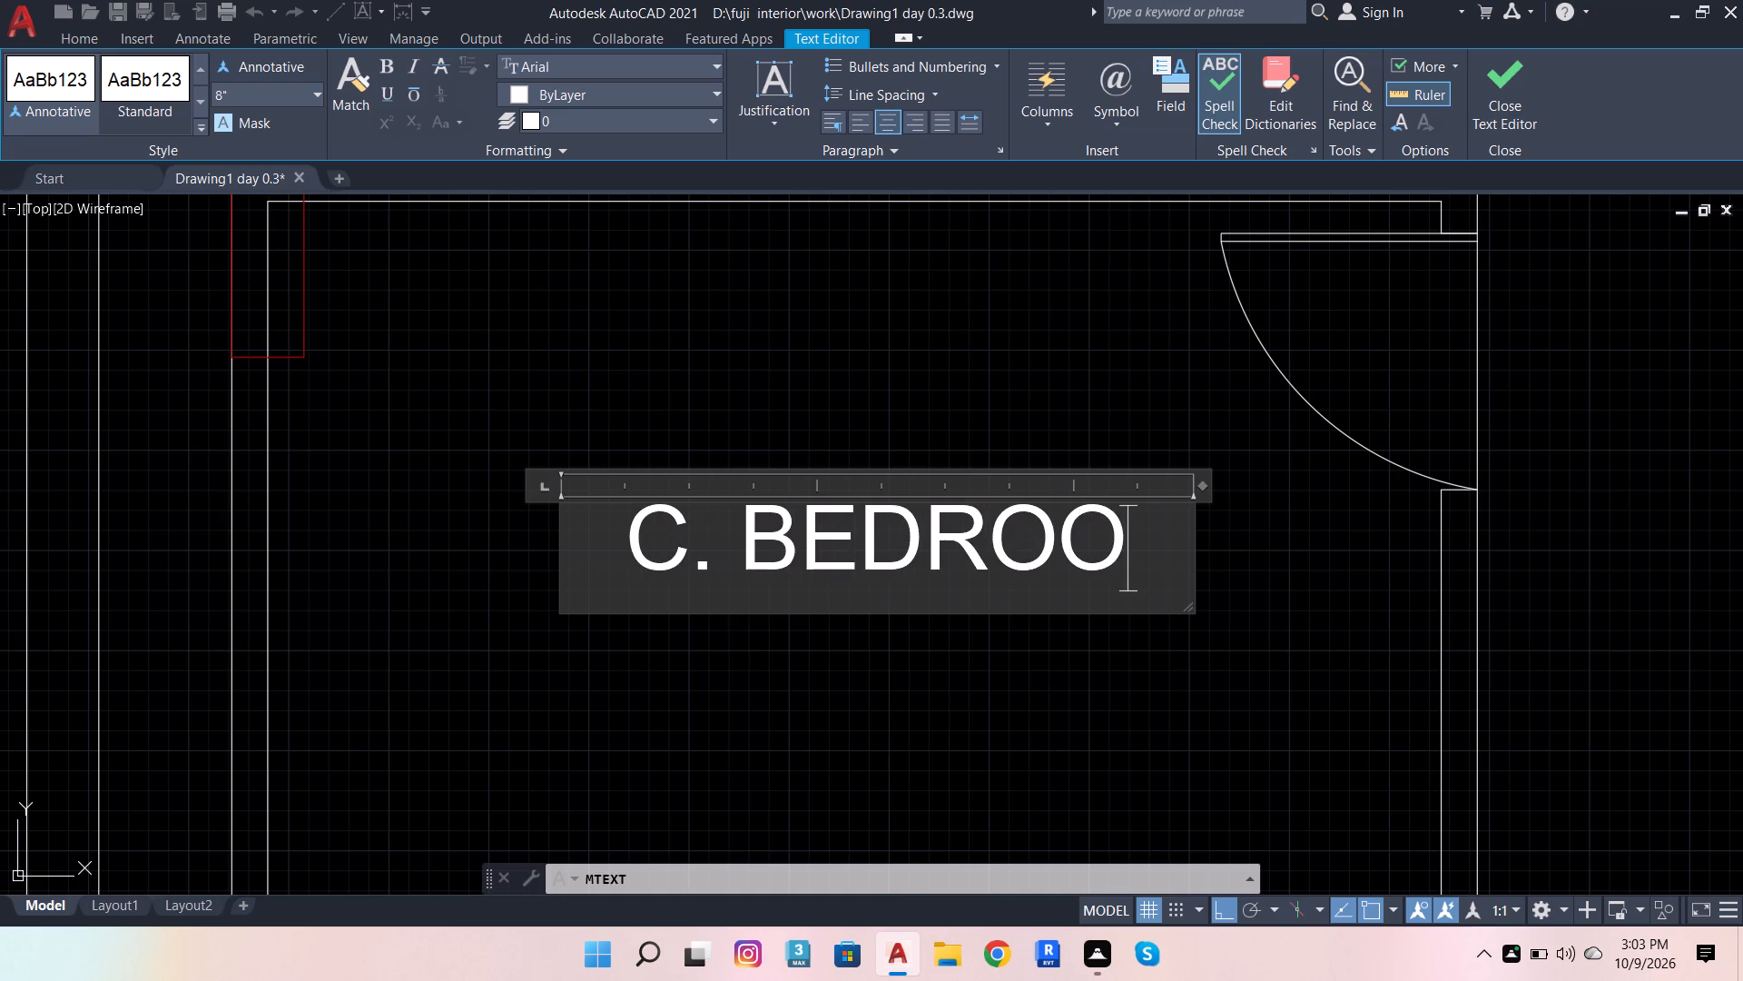
key(m)
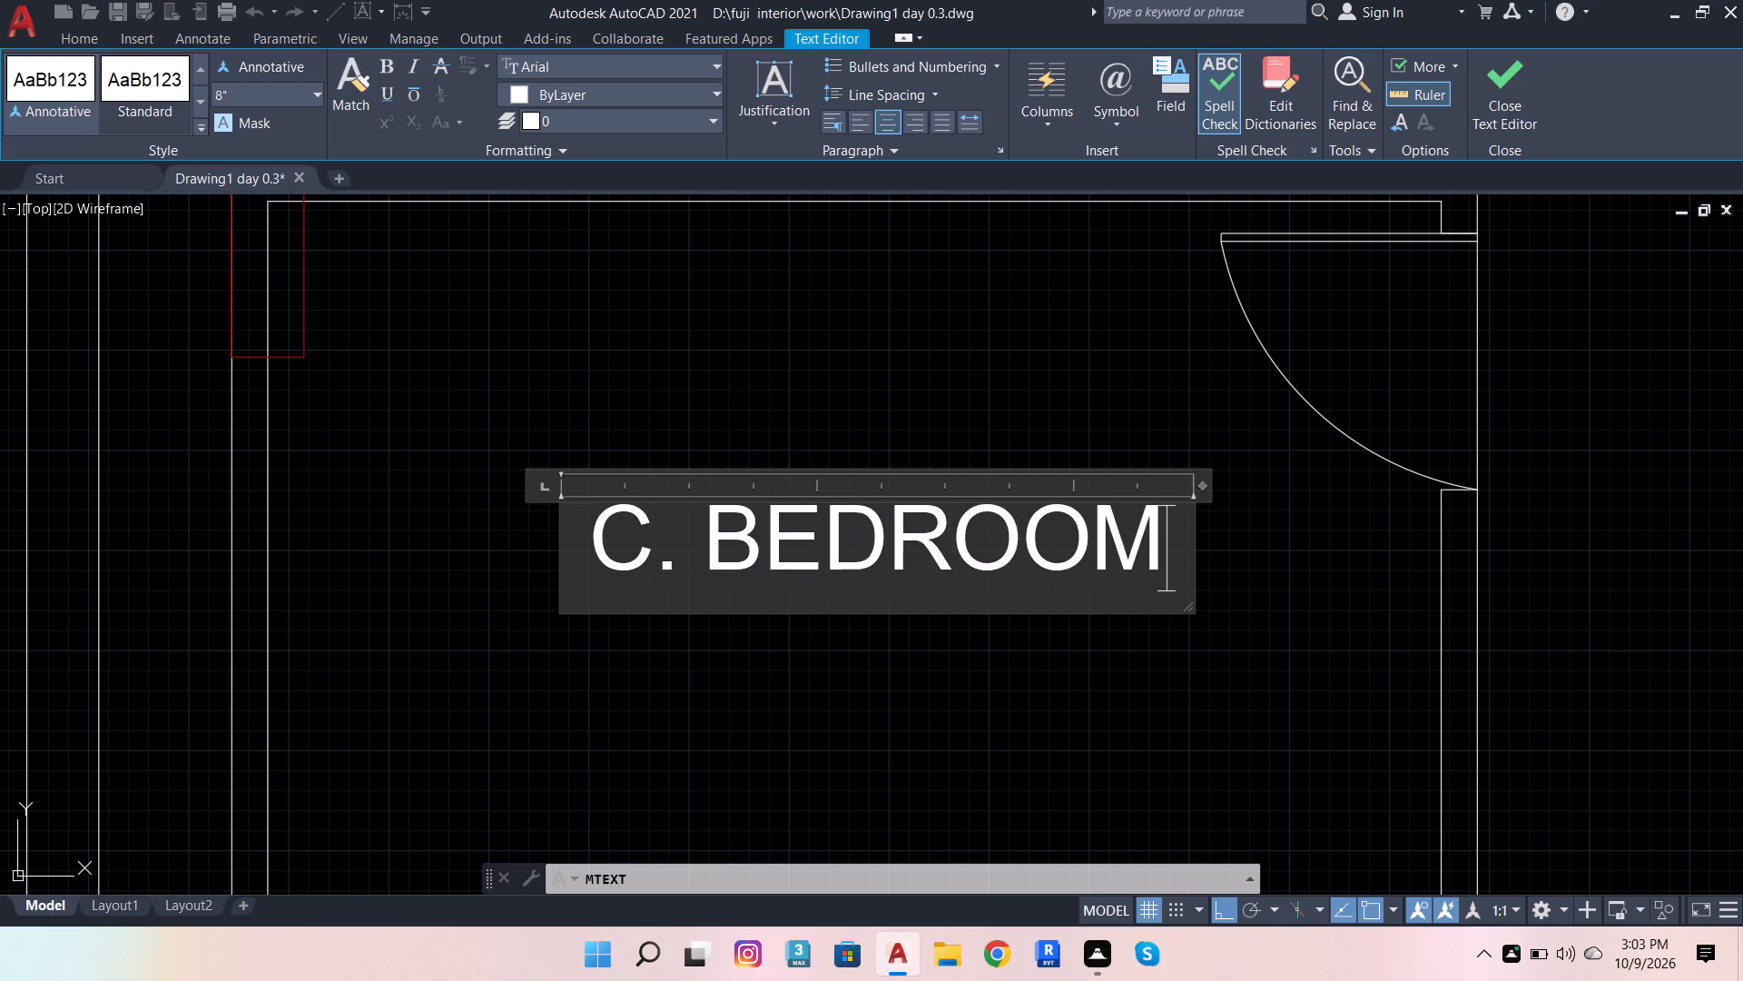
Enter the size 12'2.5"X12'1.5" on the second line below C. BEDROOM.
key(Return)
key(End)
key(Down)
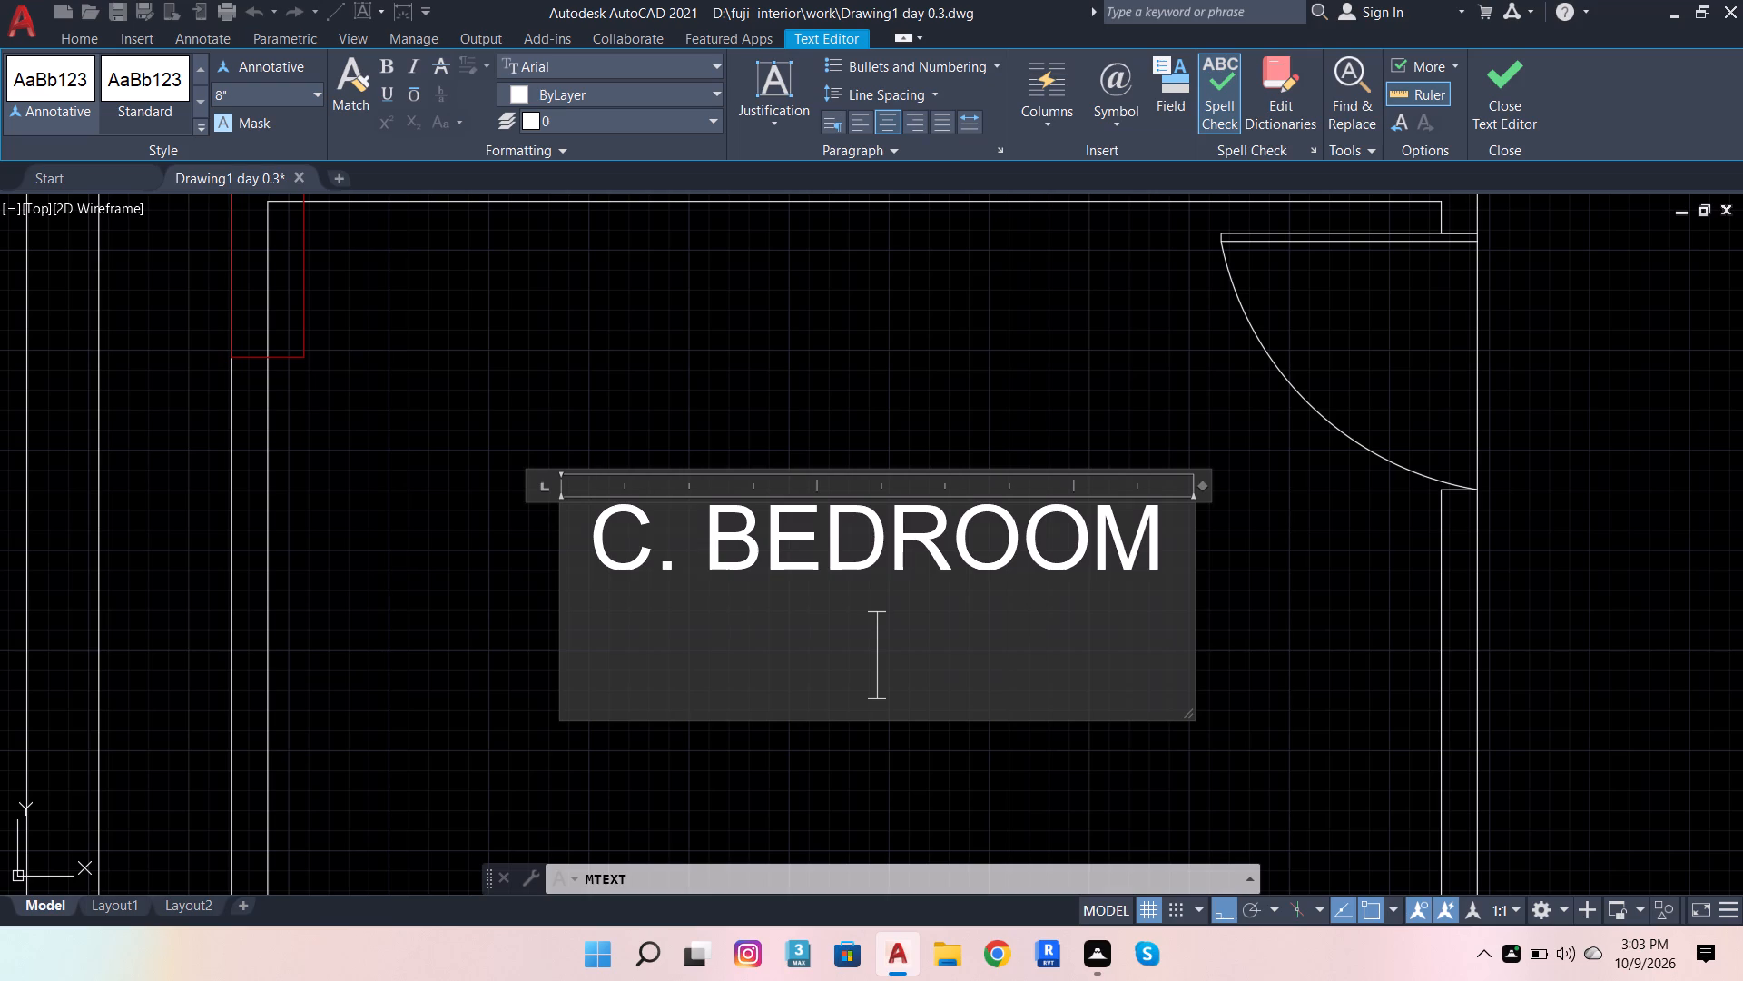
key(End)
key(Down)
key(End)
key(Down)
key(1)
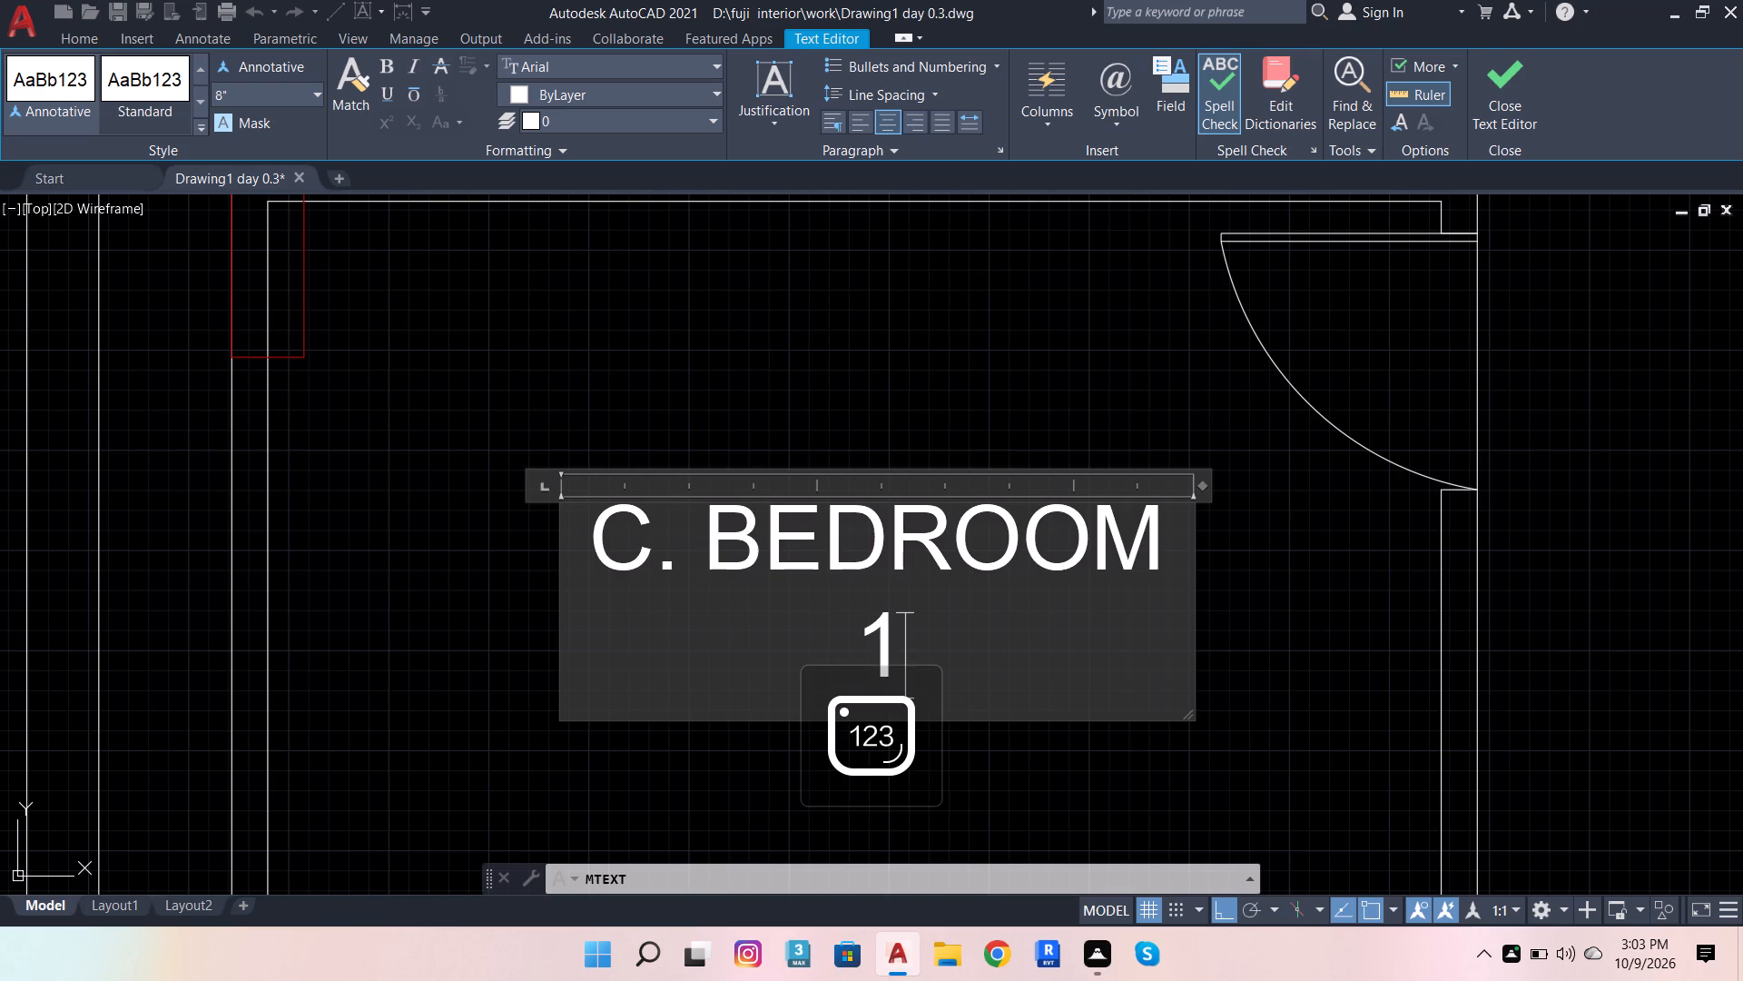
text(2')
text(2.5)
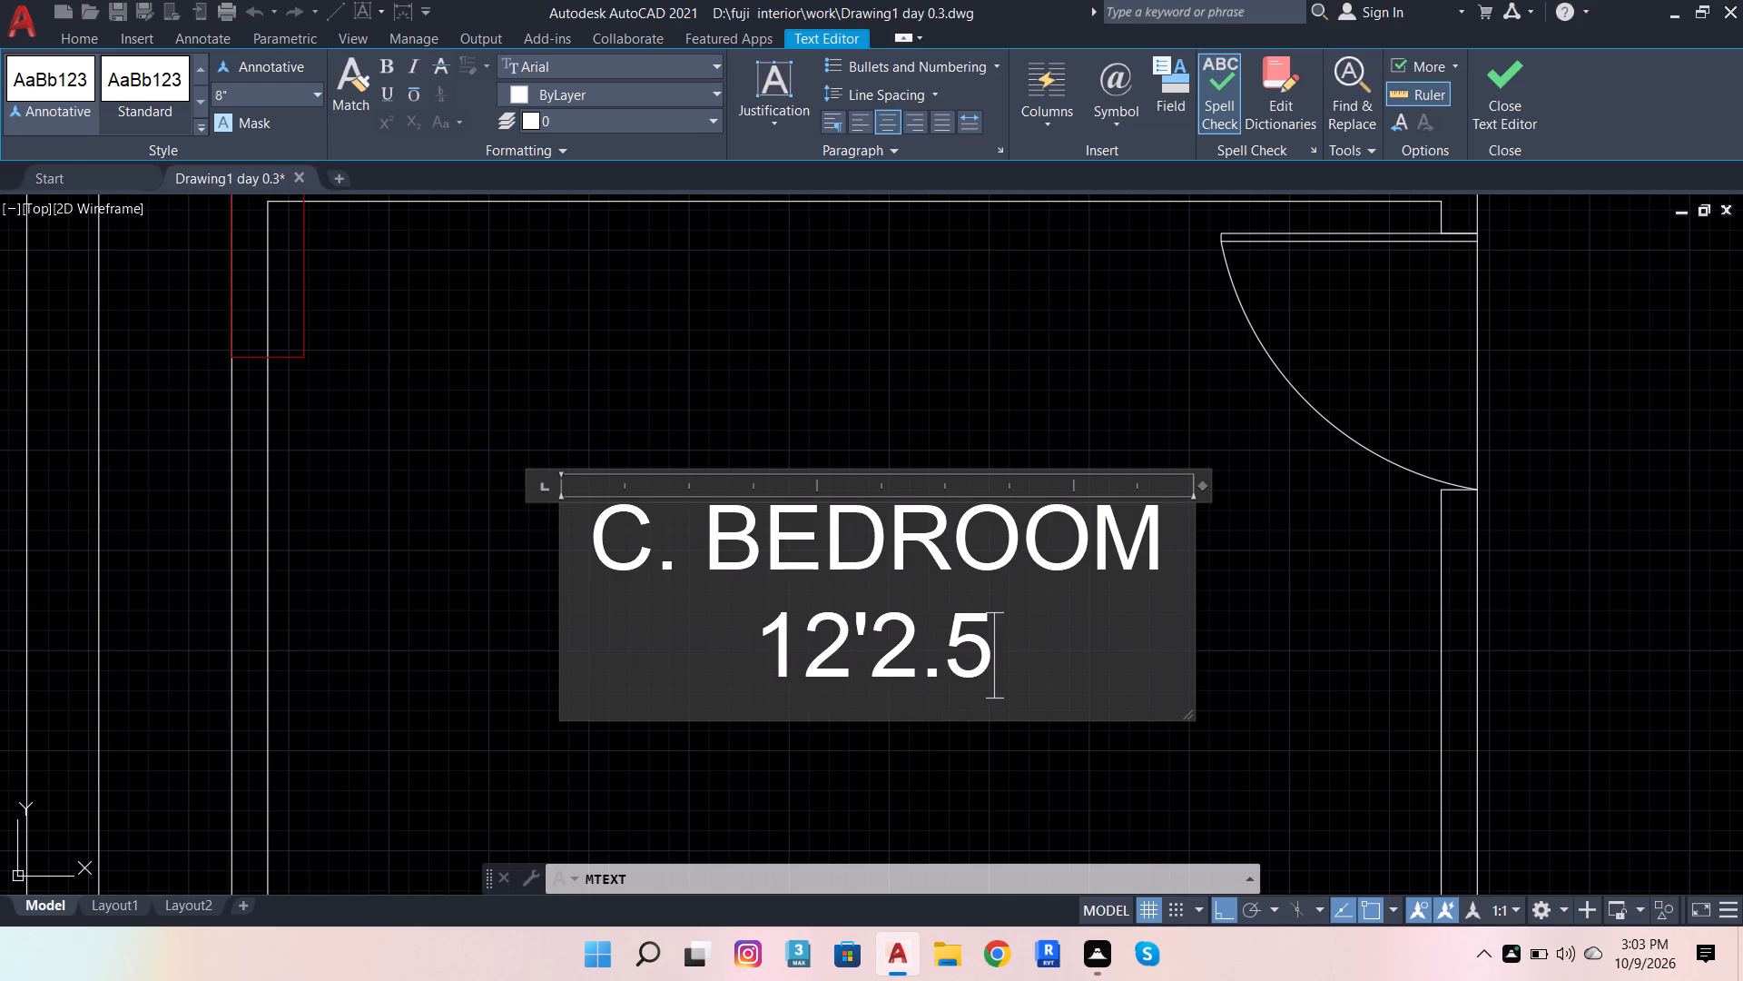
key(shift+quotedbl)
key(x)
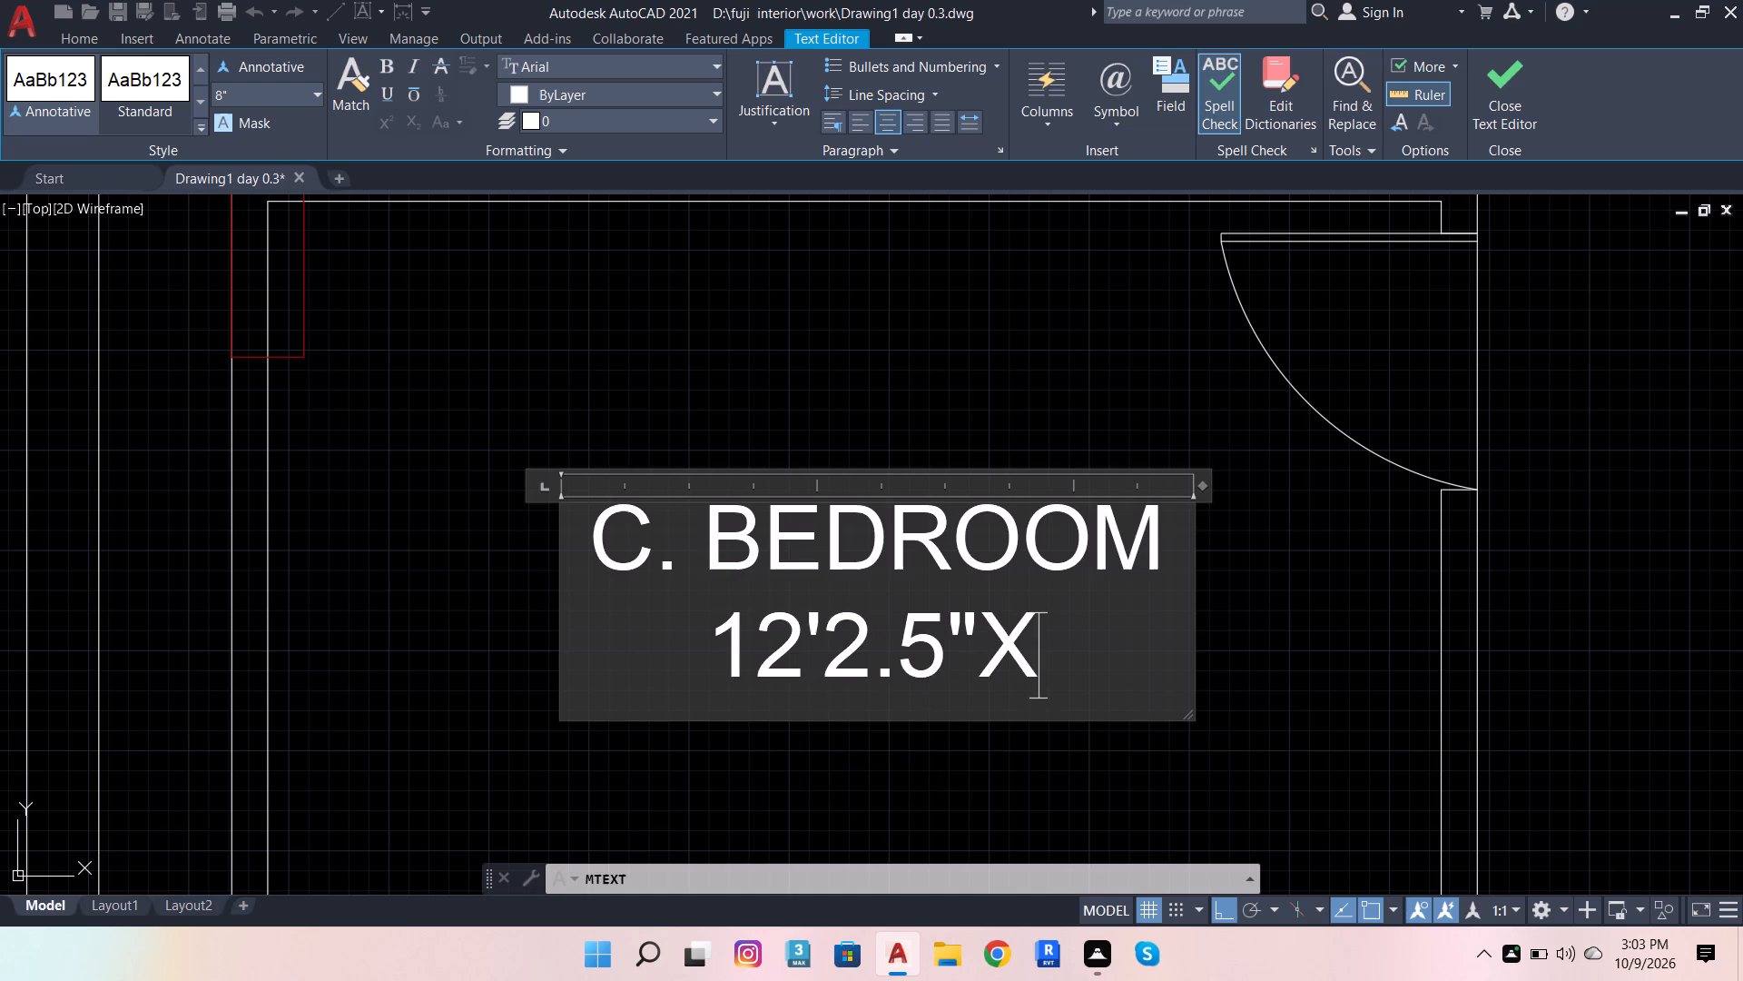
text(12')
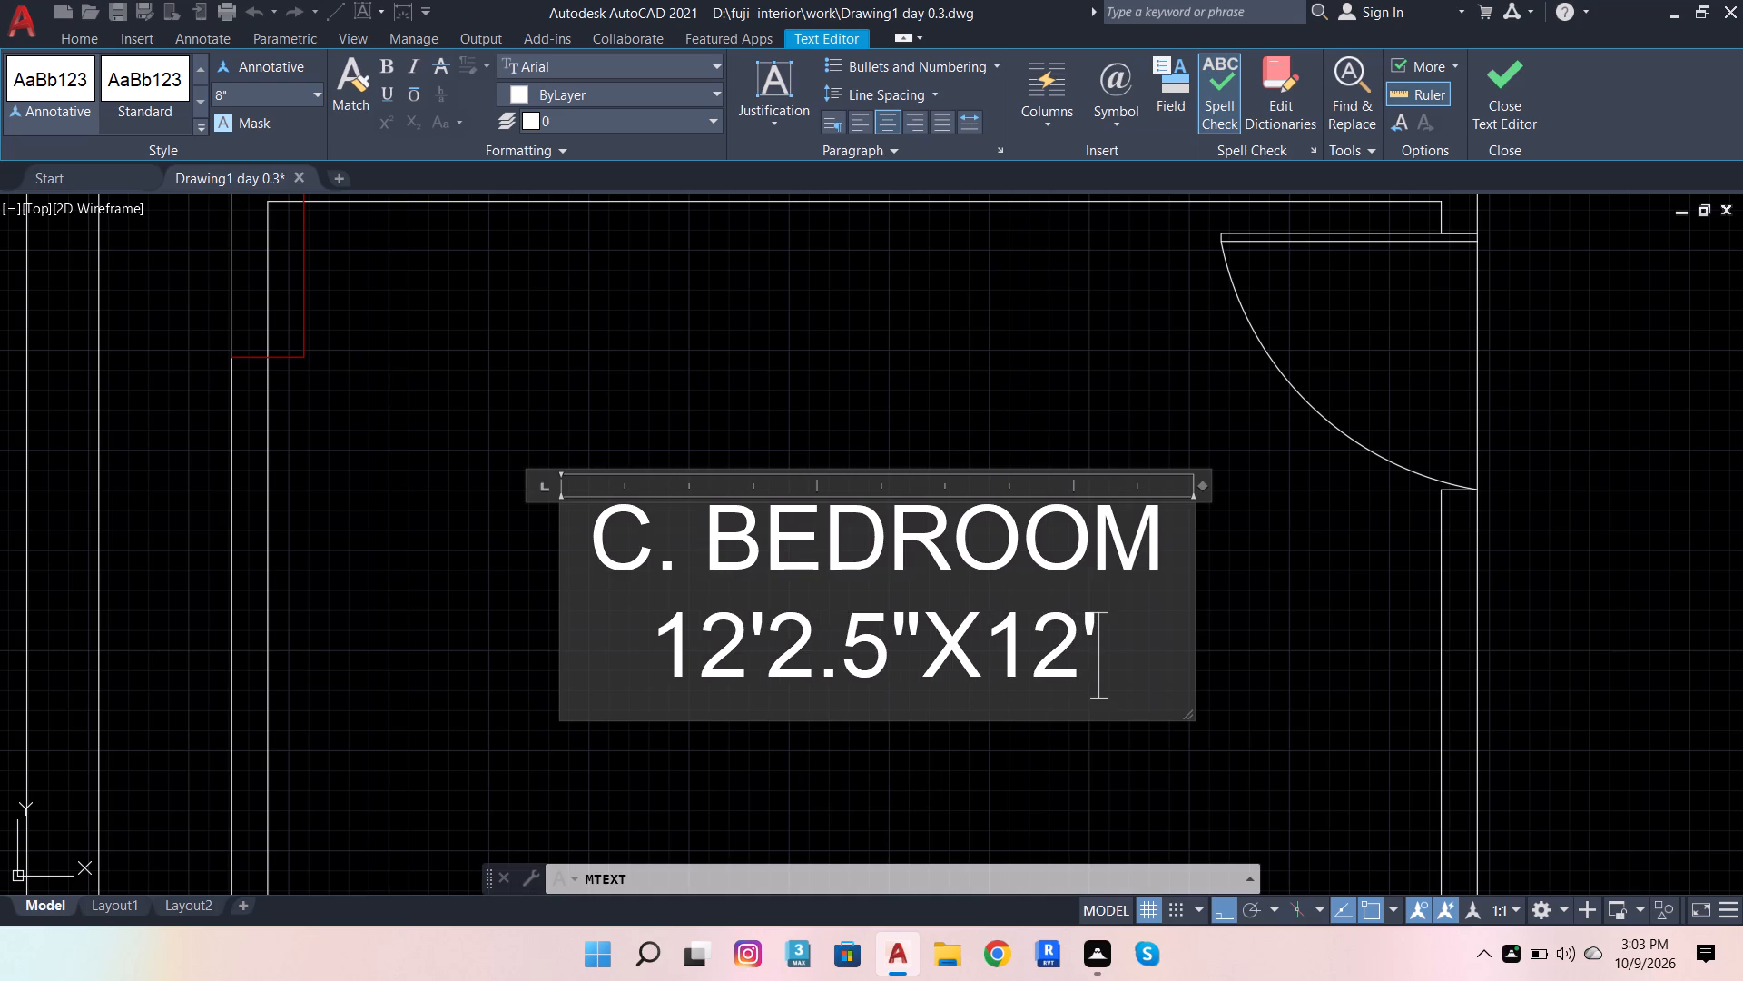
text(1.5)
key(shift+quotedbl)
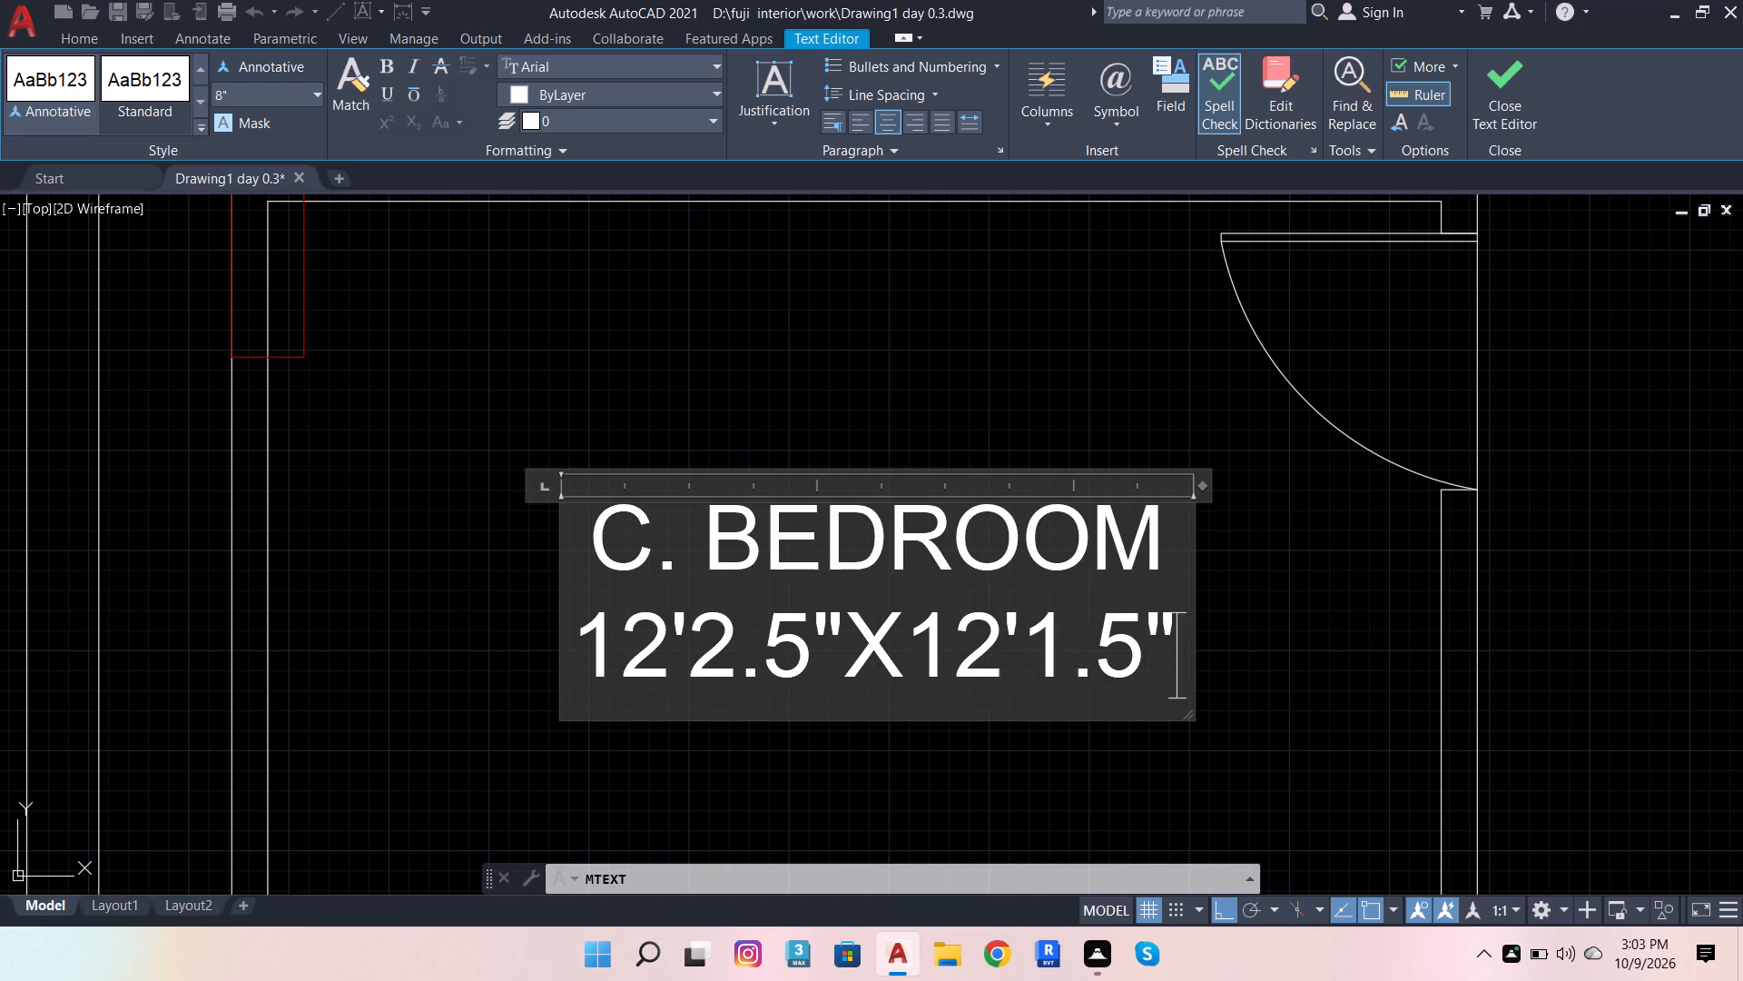
Finish the C. BEDROOM label.
click(1165, 336)
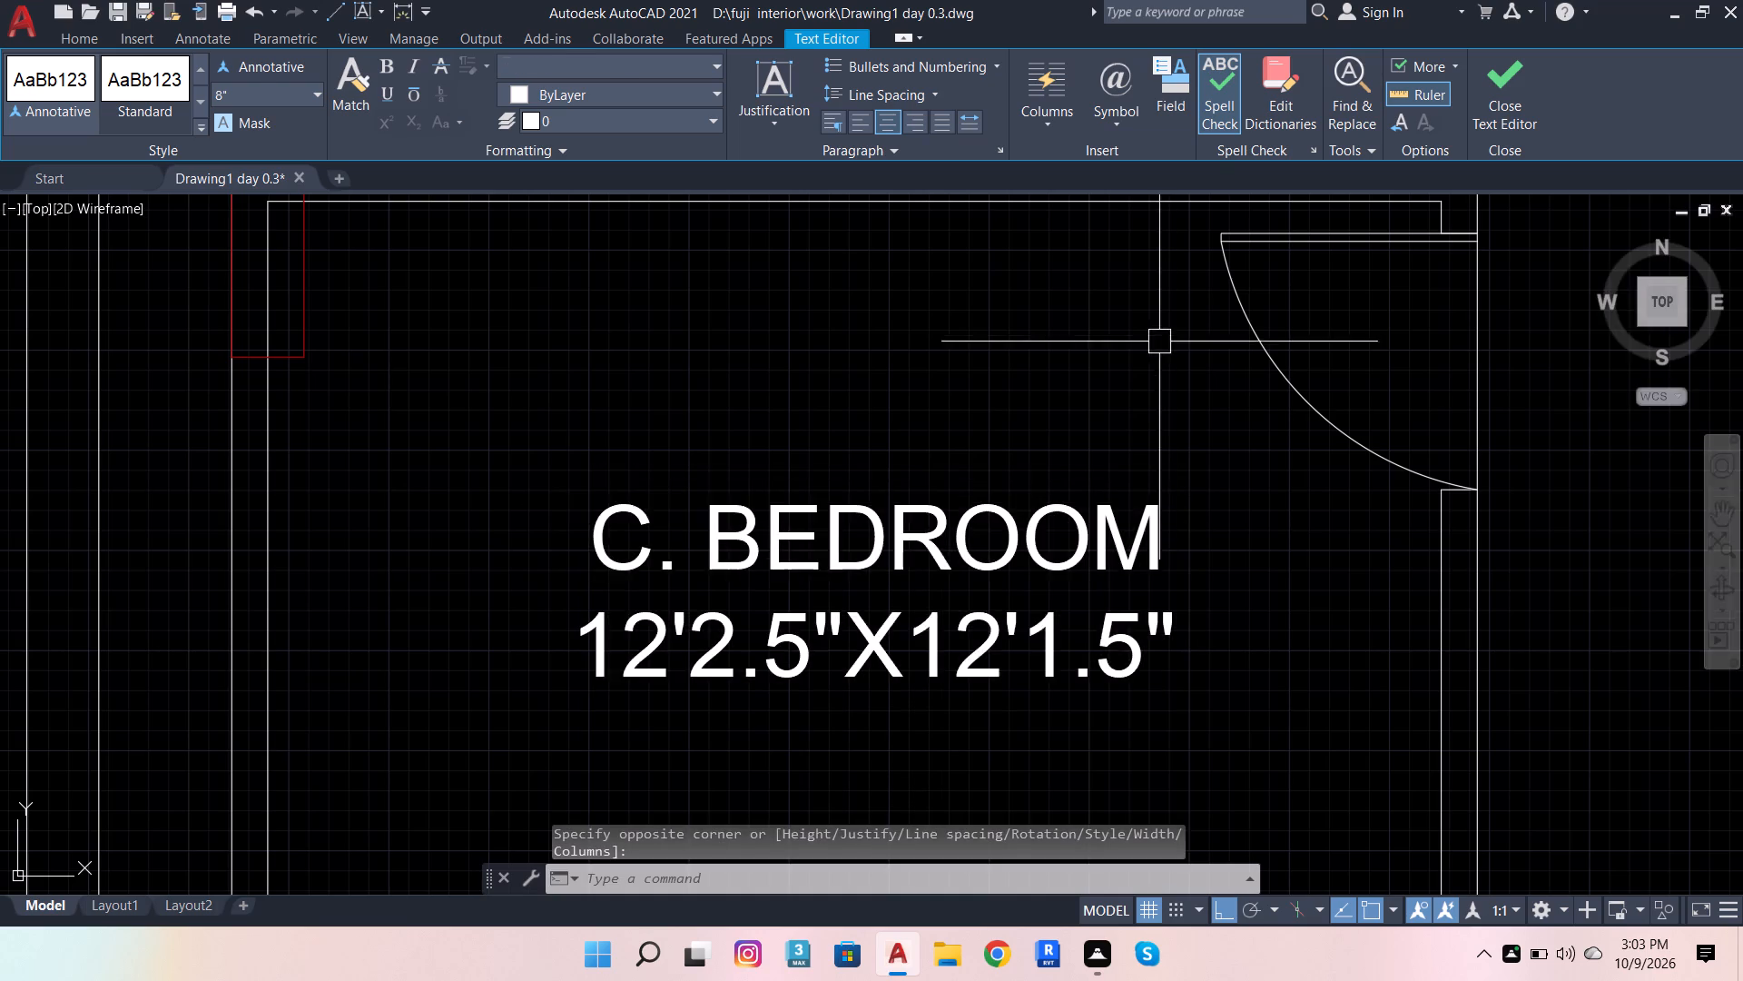
Place a multiline text box in the open area between the kitchen and G.BEDROOM, west of the utility balcony.
scroll(1058, 561, down, 4)
scroll(1057, 655, down, 1)
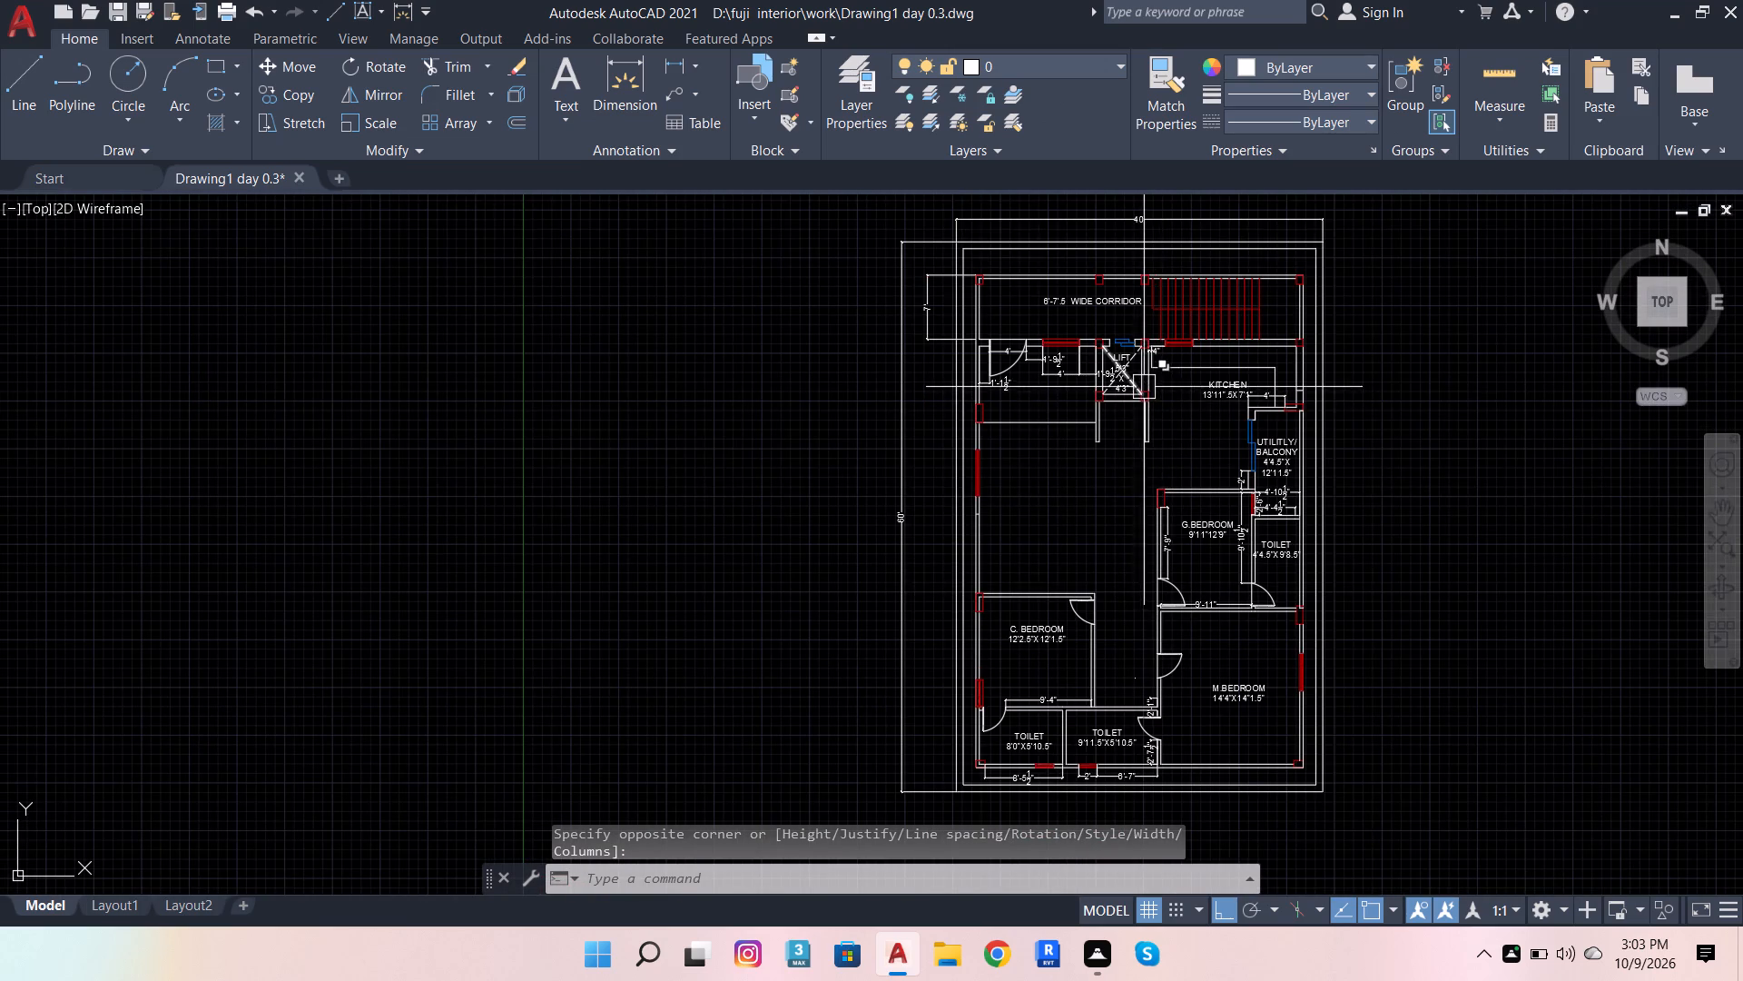
scroll(1142, 386, up, 2)
scroll(1142, 386, down, 3)
scroll(1221, 472, up, 1)
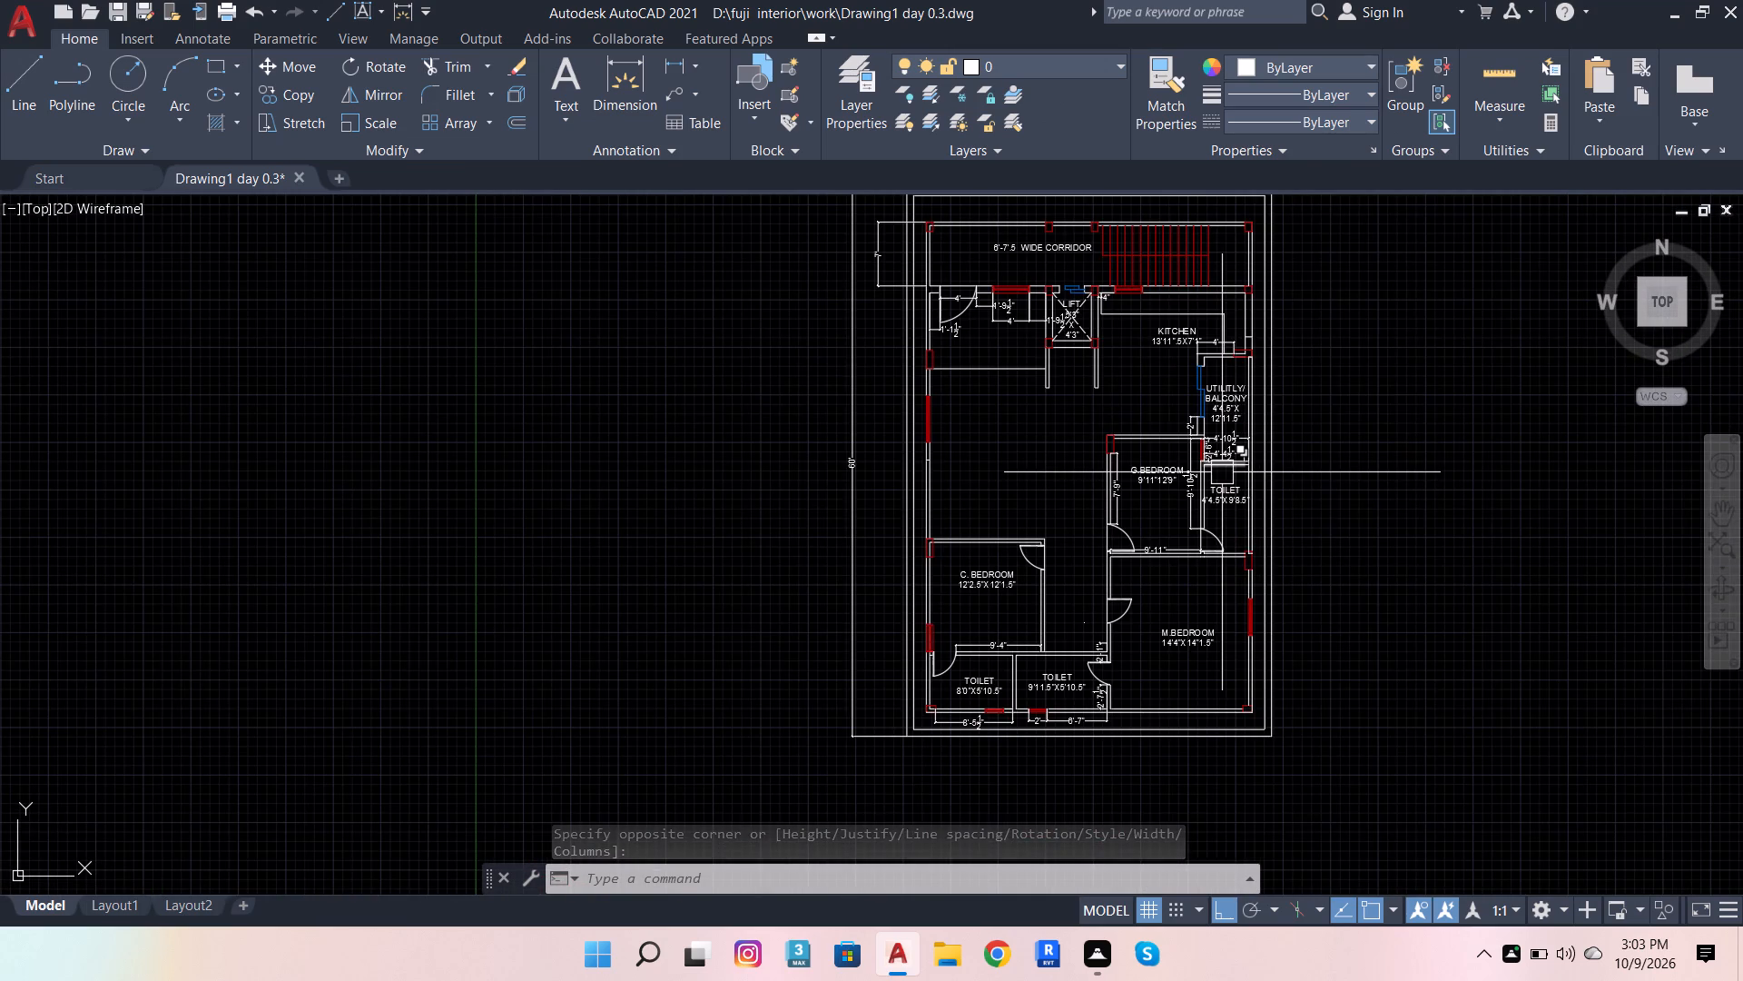
scroll(1206, 362, up, 2)
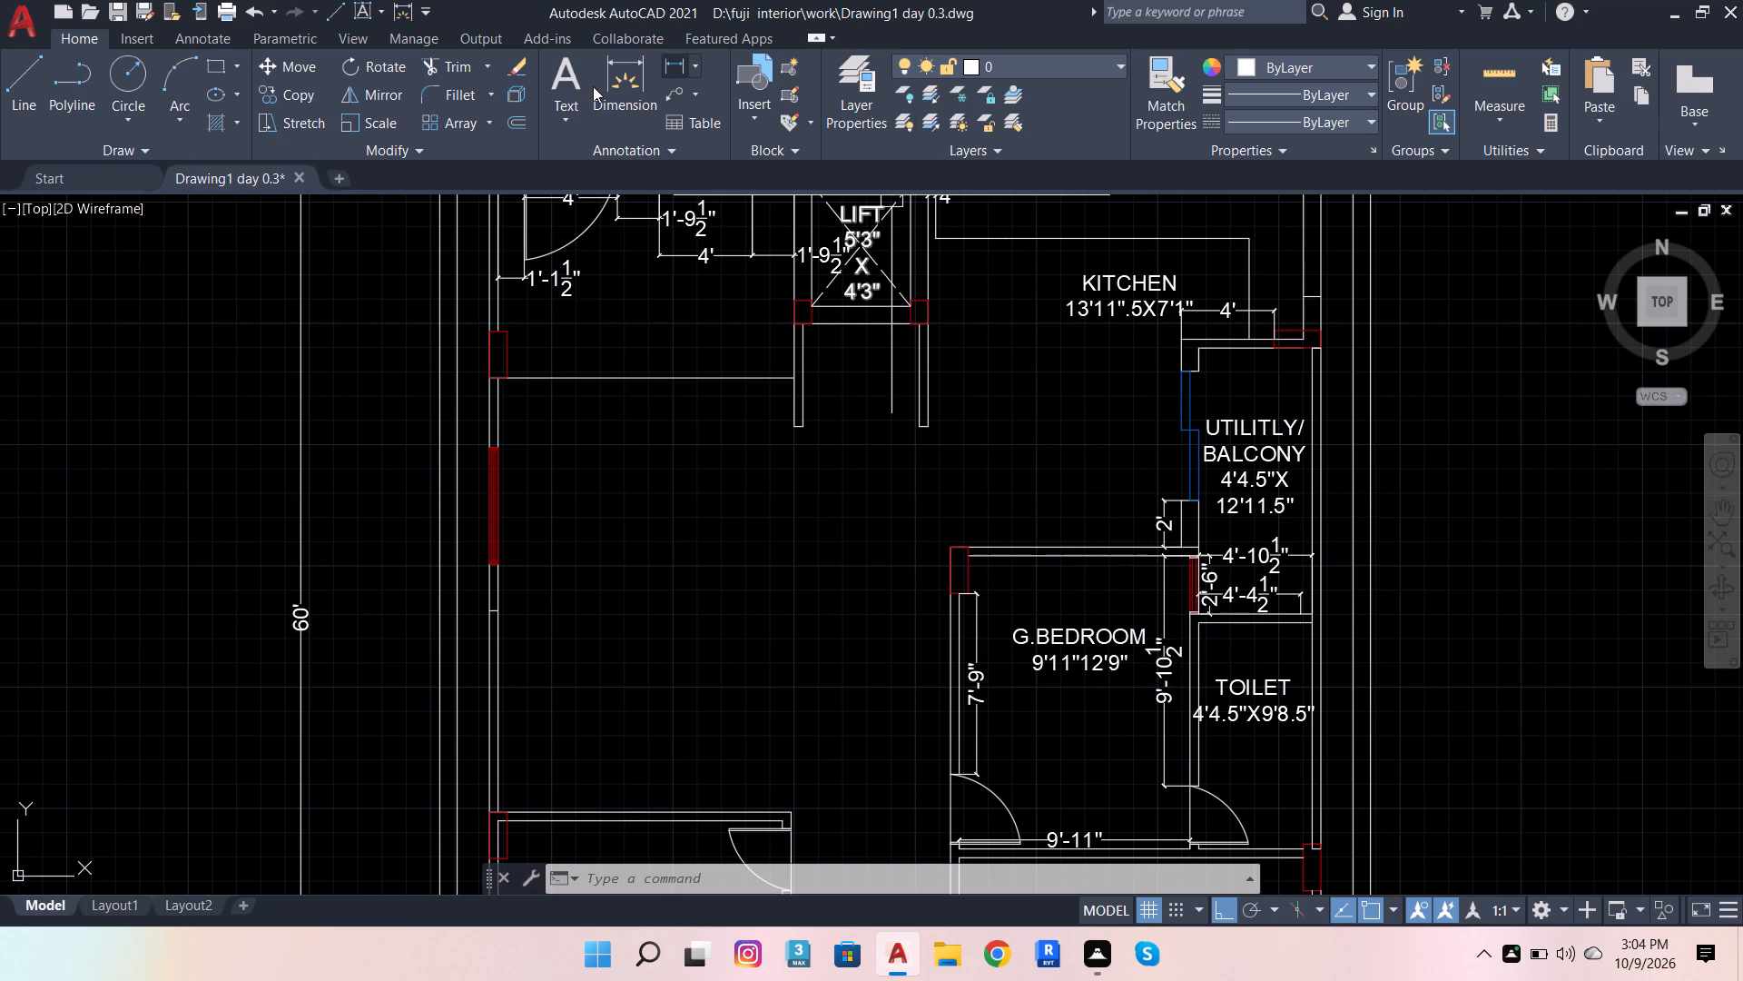
click(566, 76)
scroll(1053, 469, up, 1)
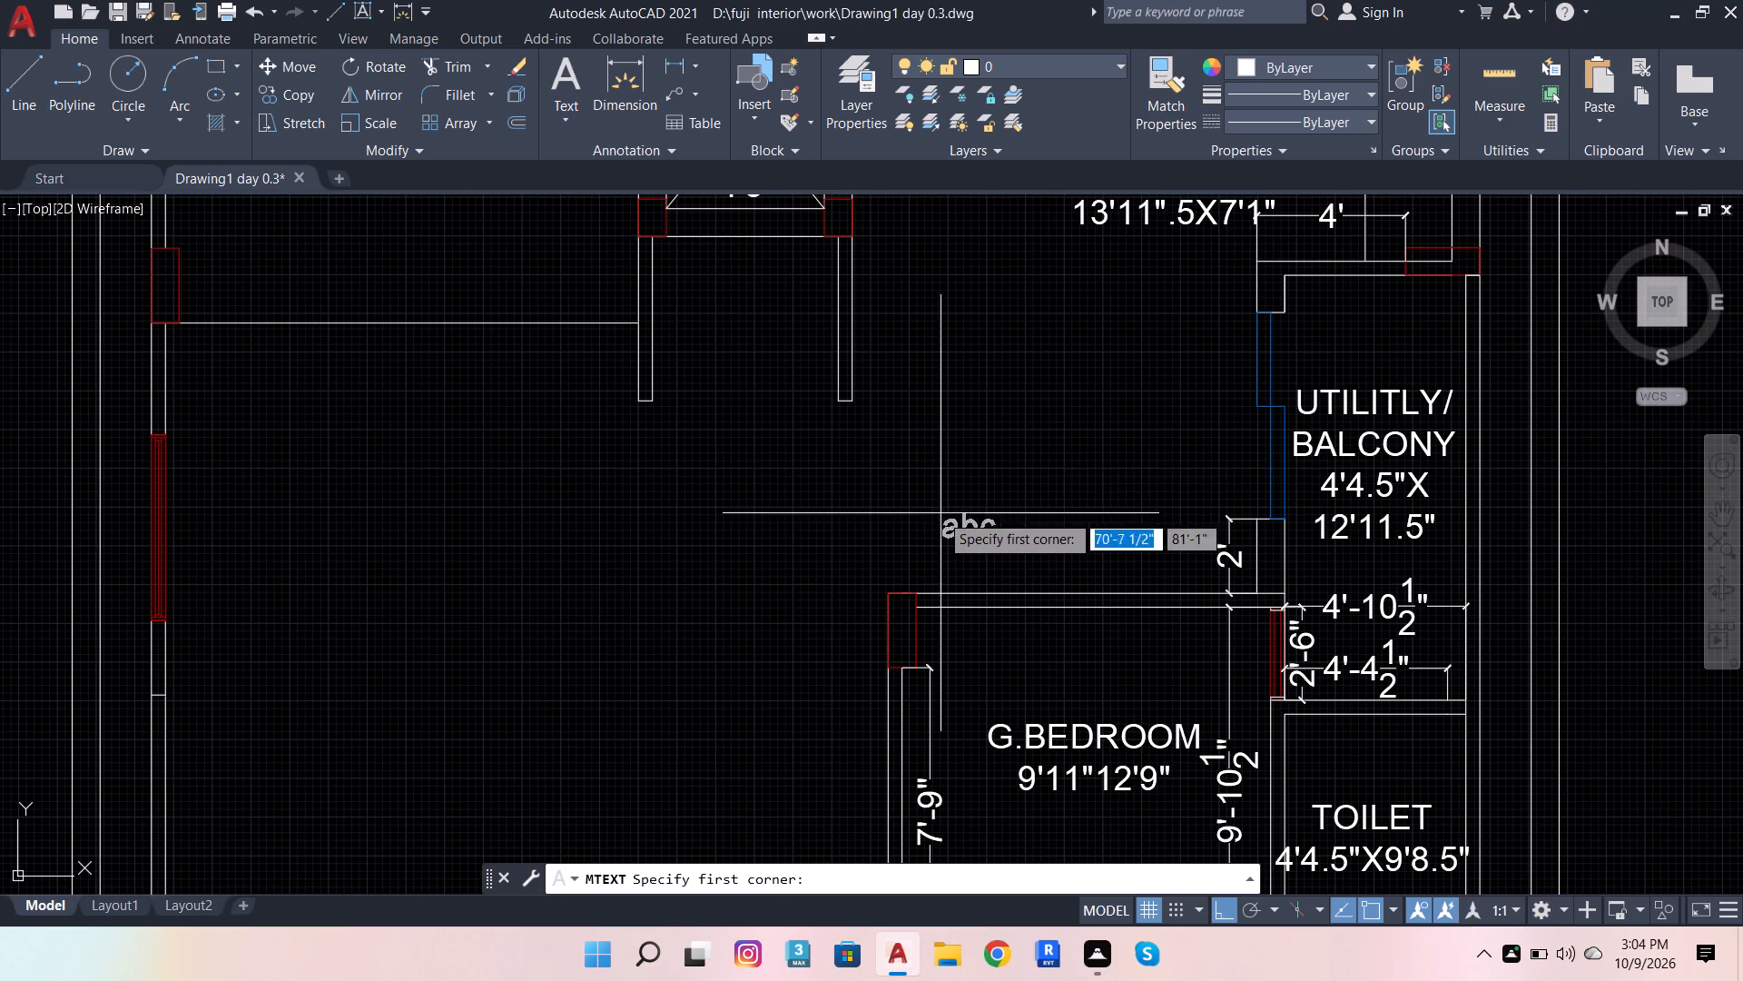
click(940, 431)
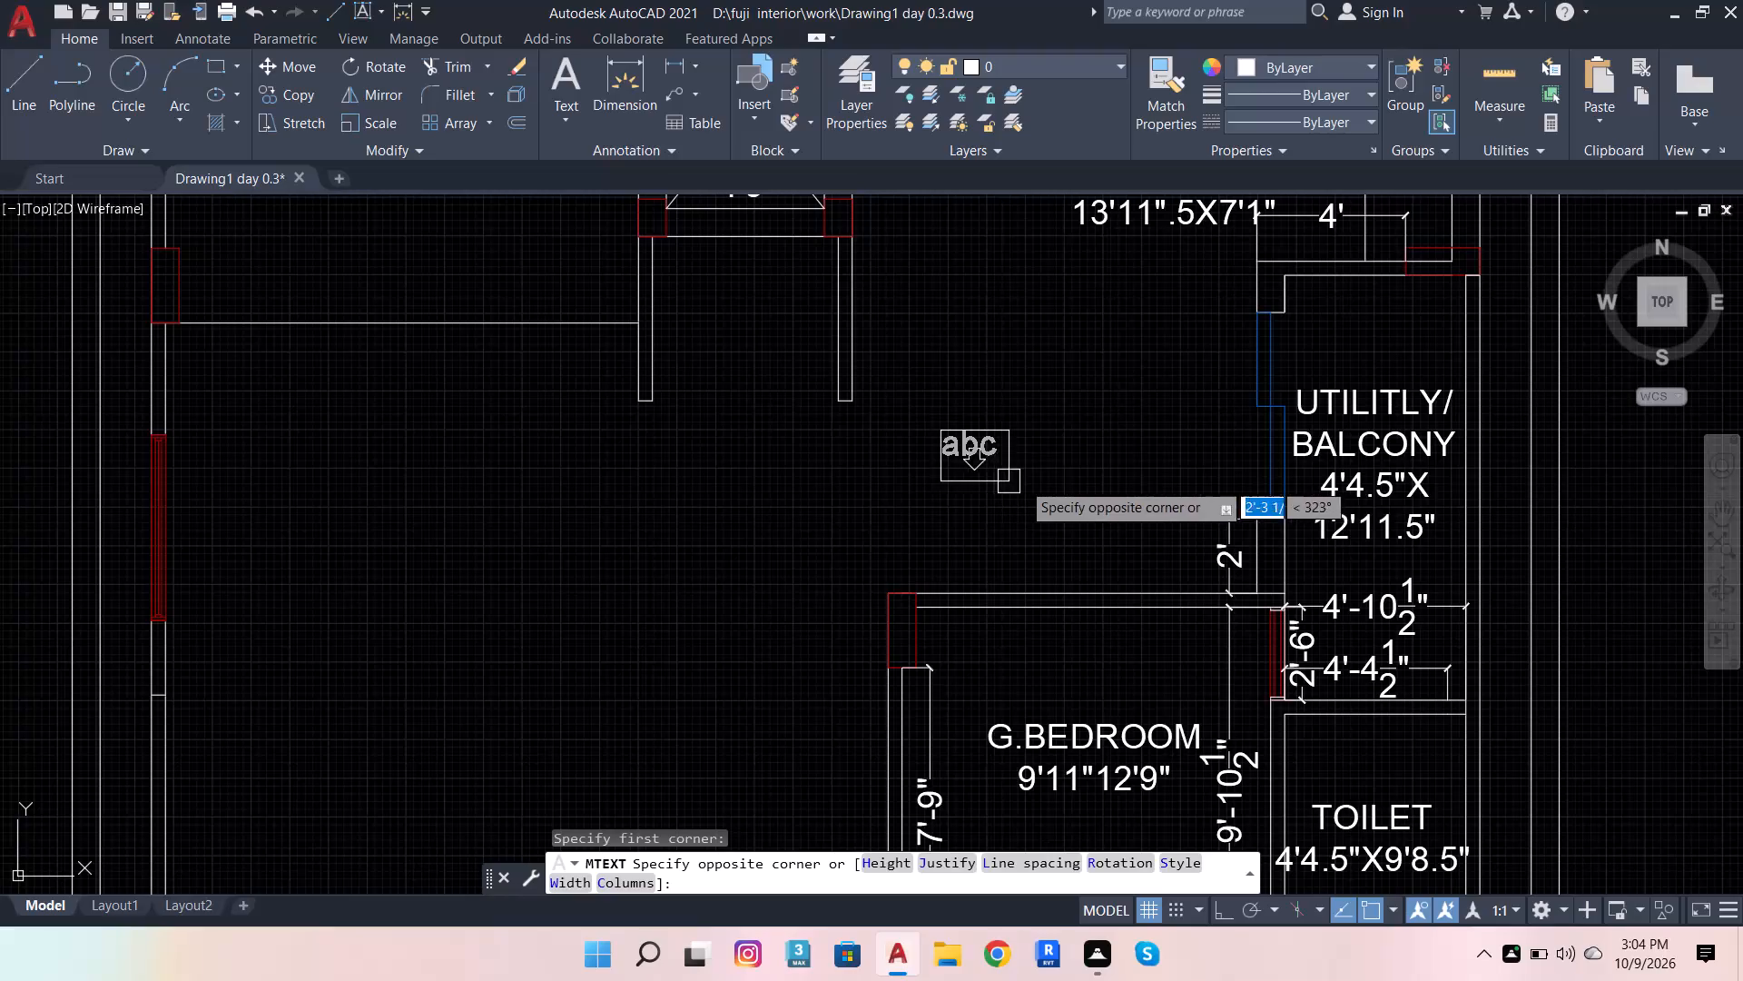
click(1169, 489)
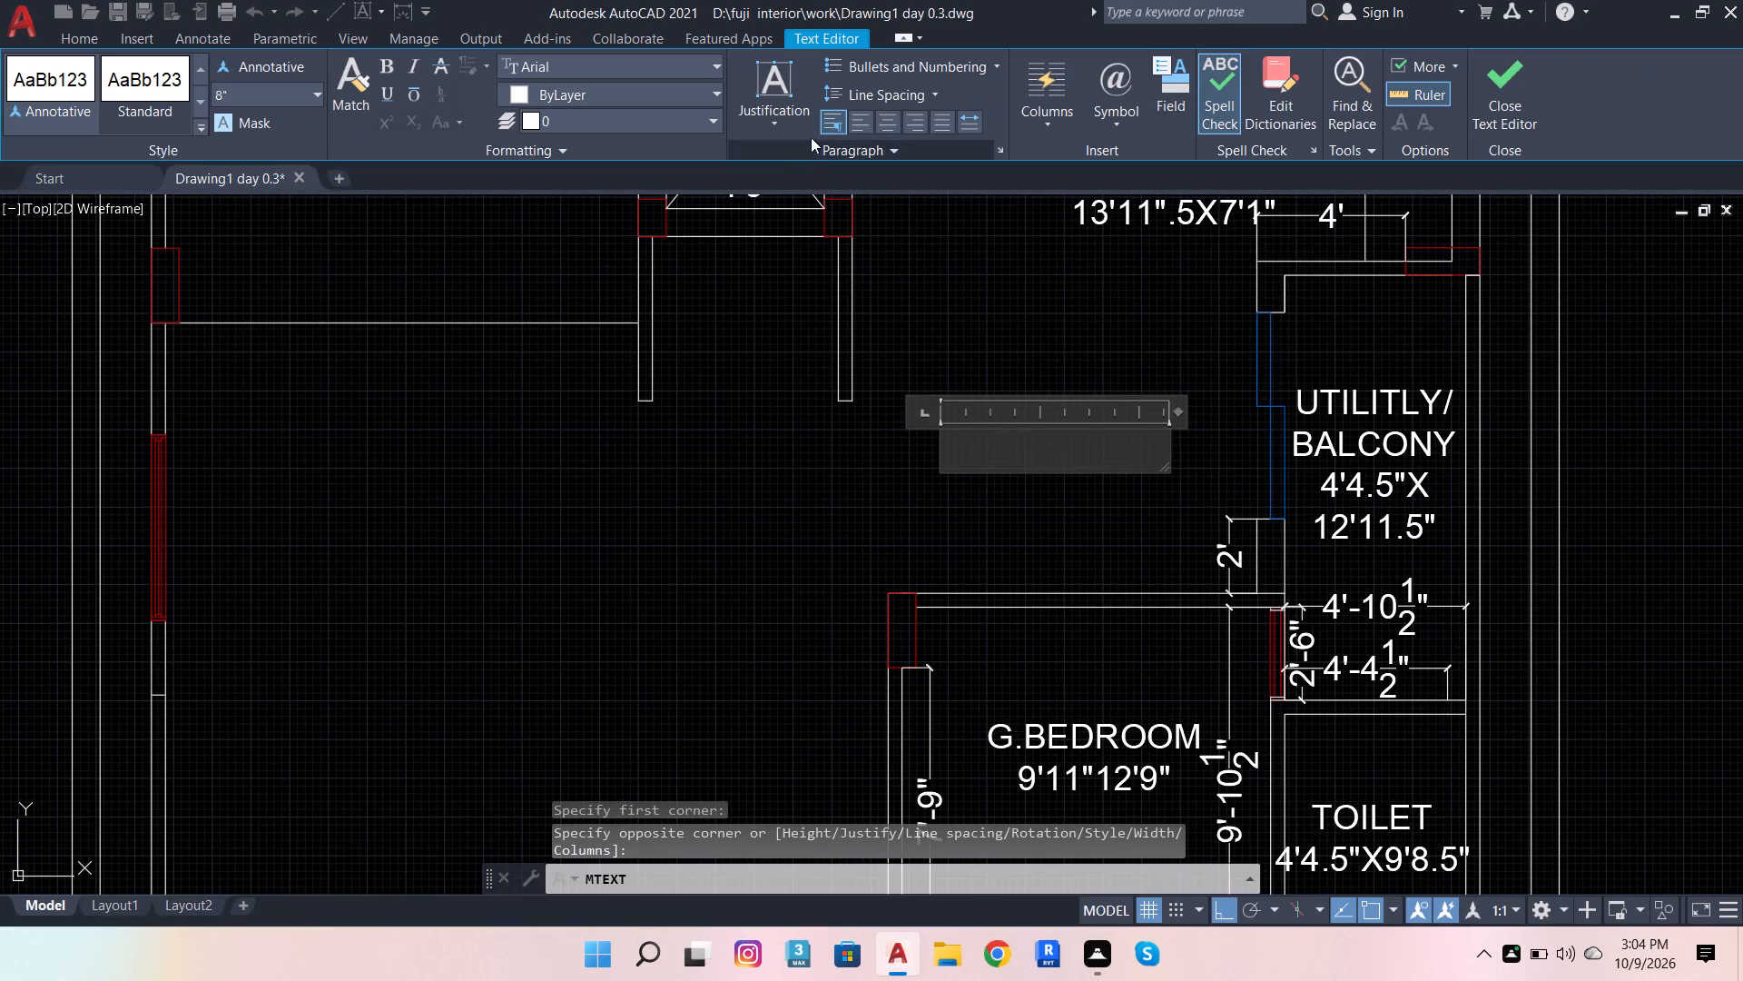
Centre-align the new label's text and enter DINING as its first line.
click(888, 116)
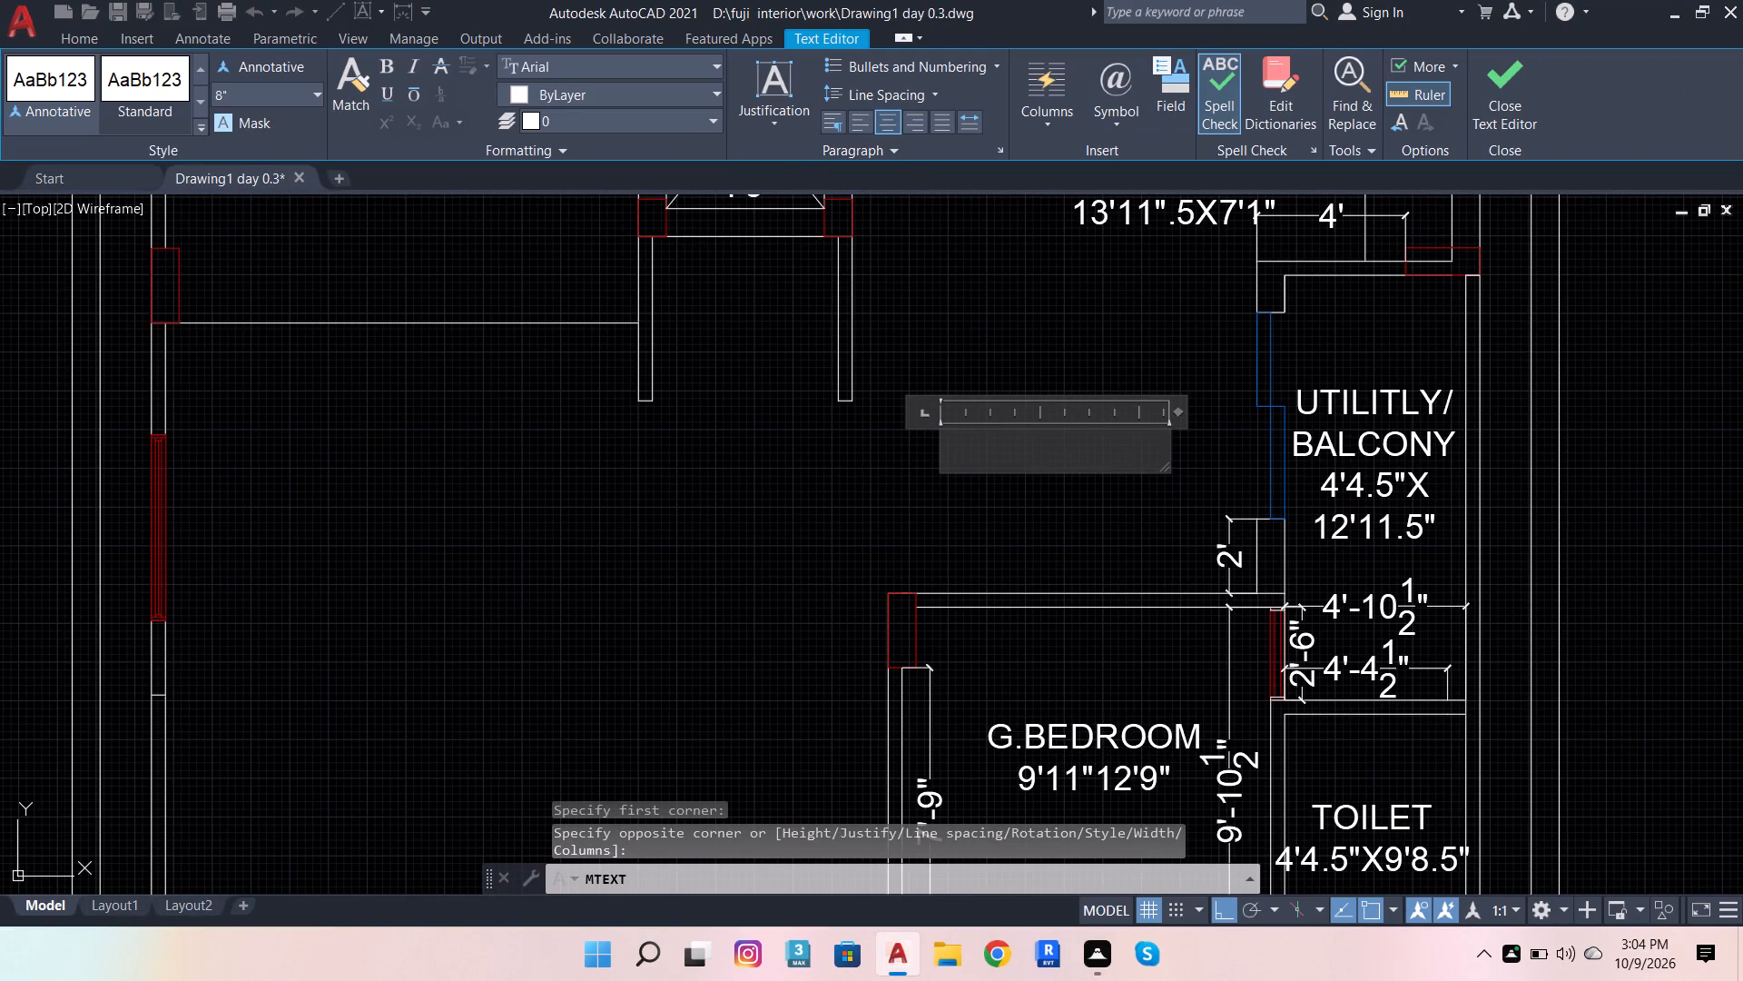
scroll(1077, 459, up, 2)
click(1039, 452)
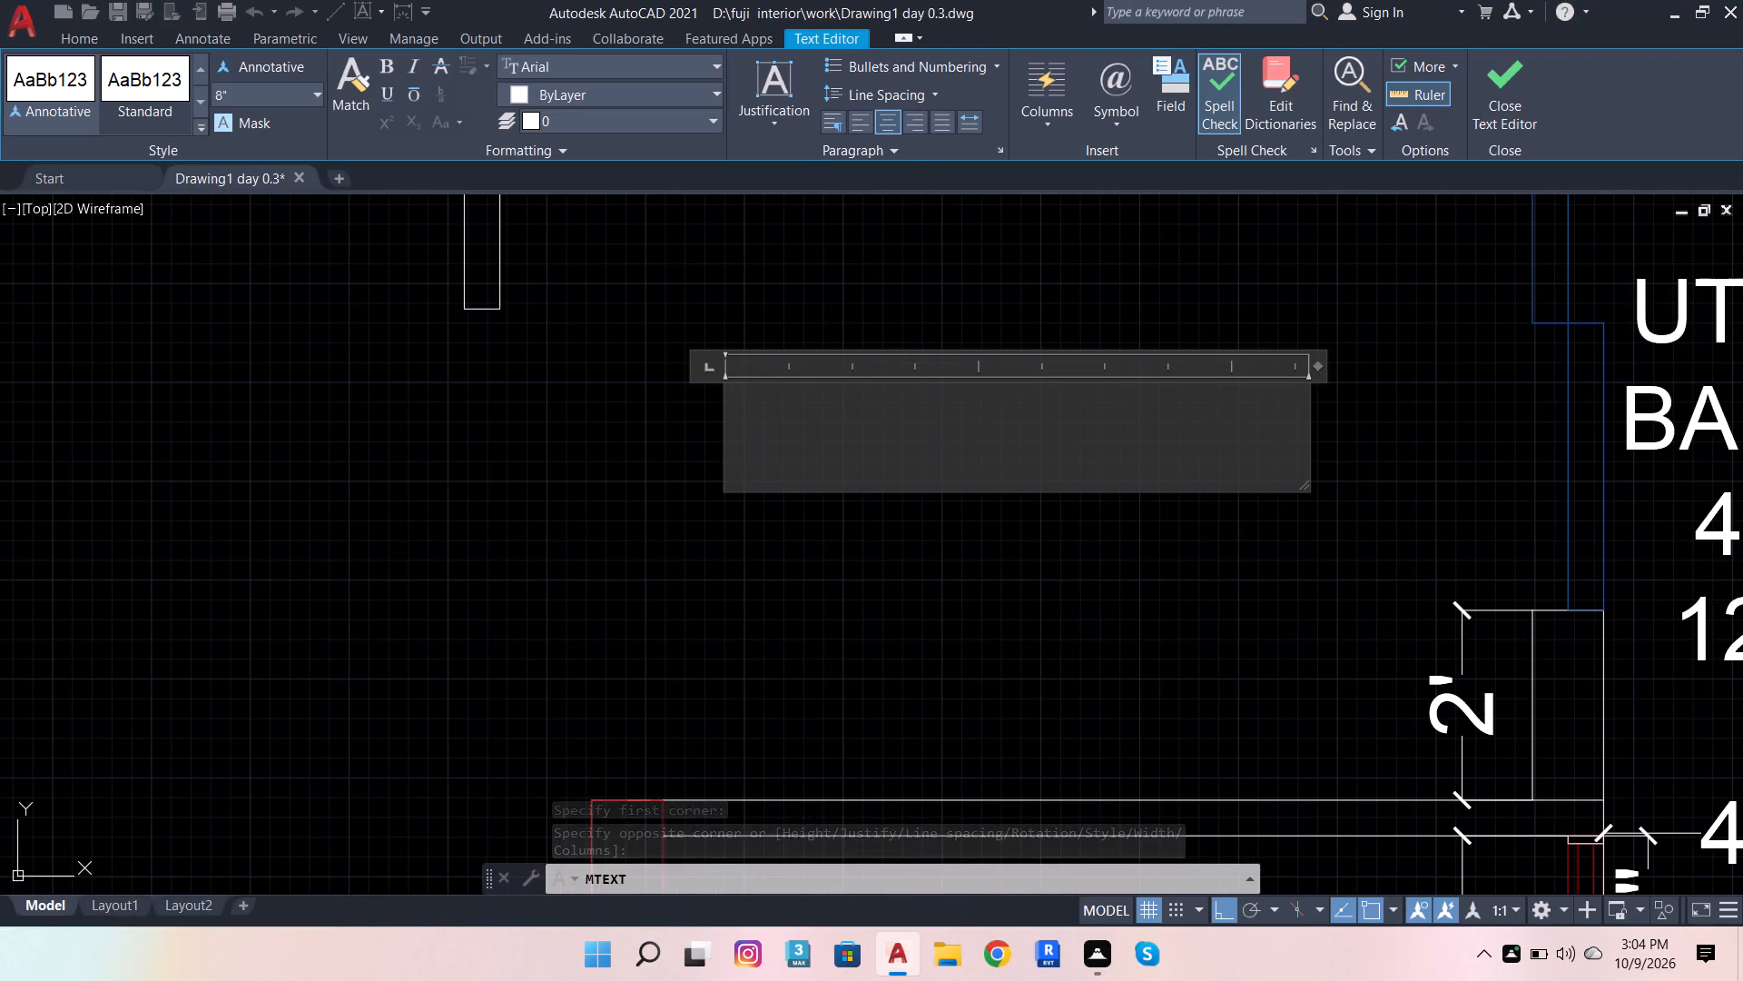
text(DINING)
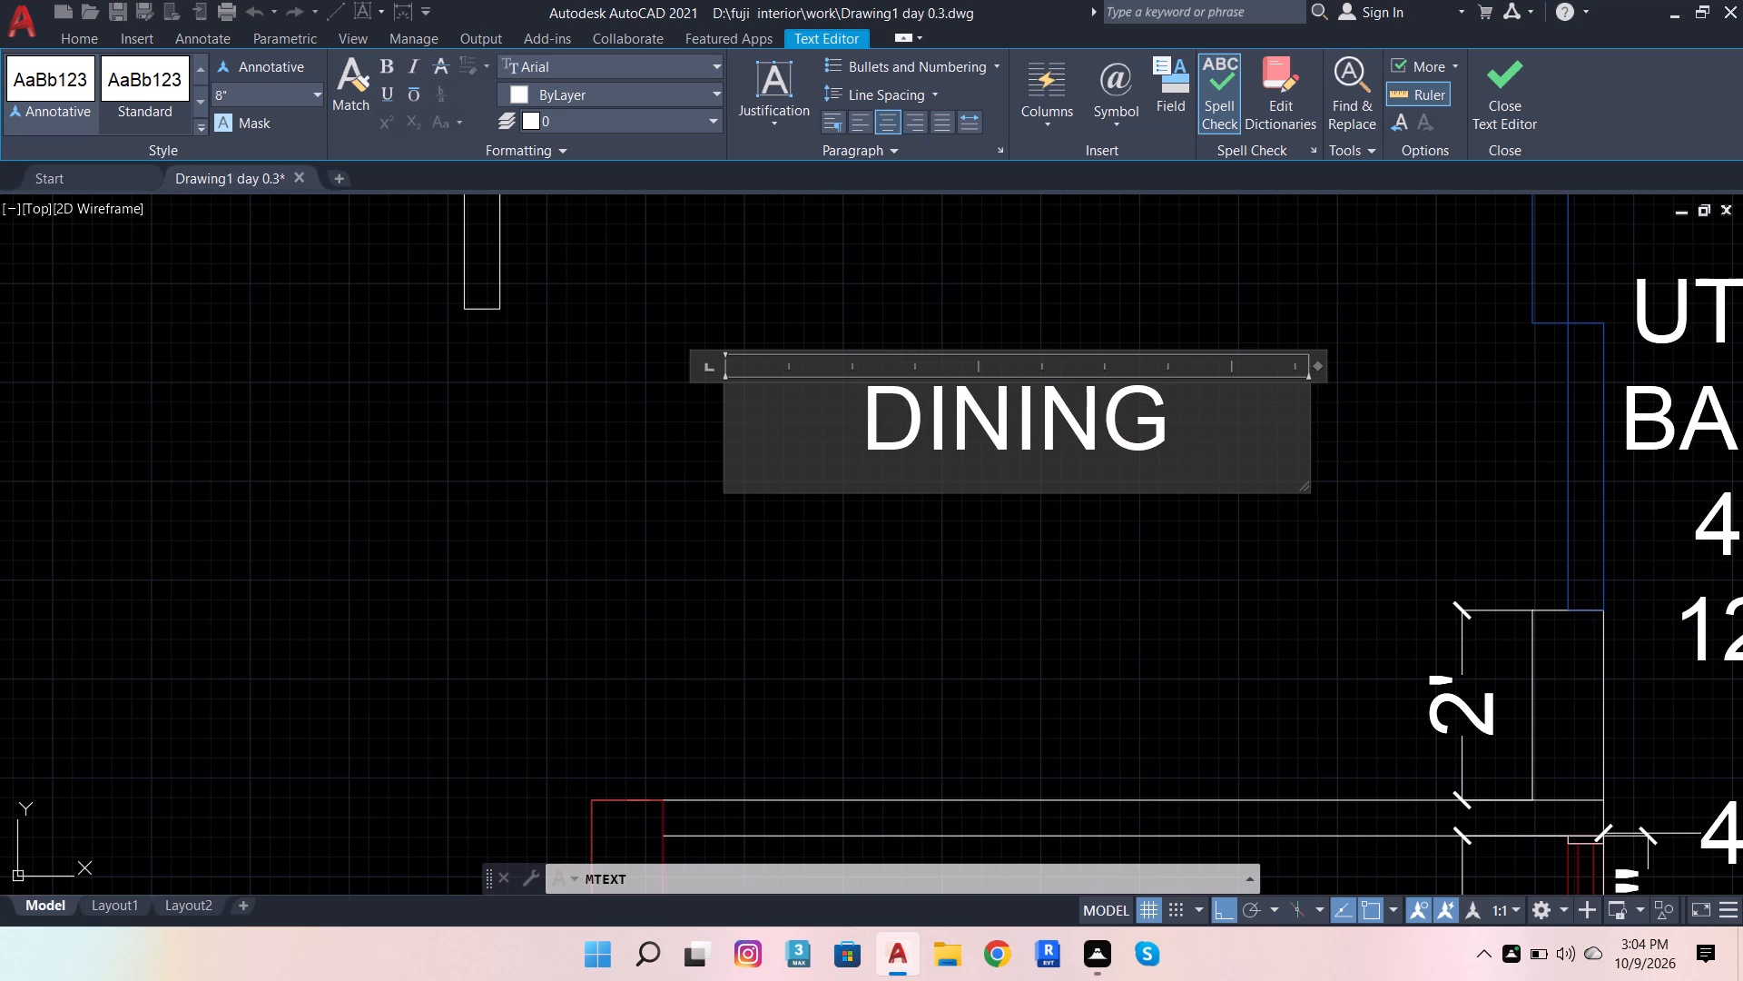
Enter the size 9'3.8"X9'11.5" on the second line below DINING and finish the label.
key(Return)
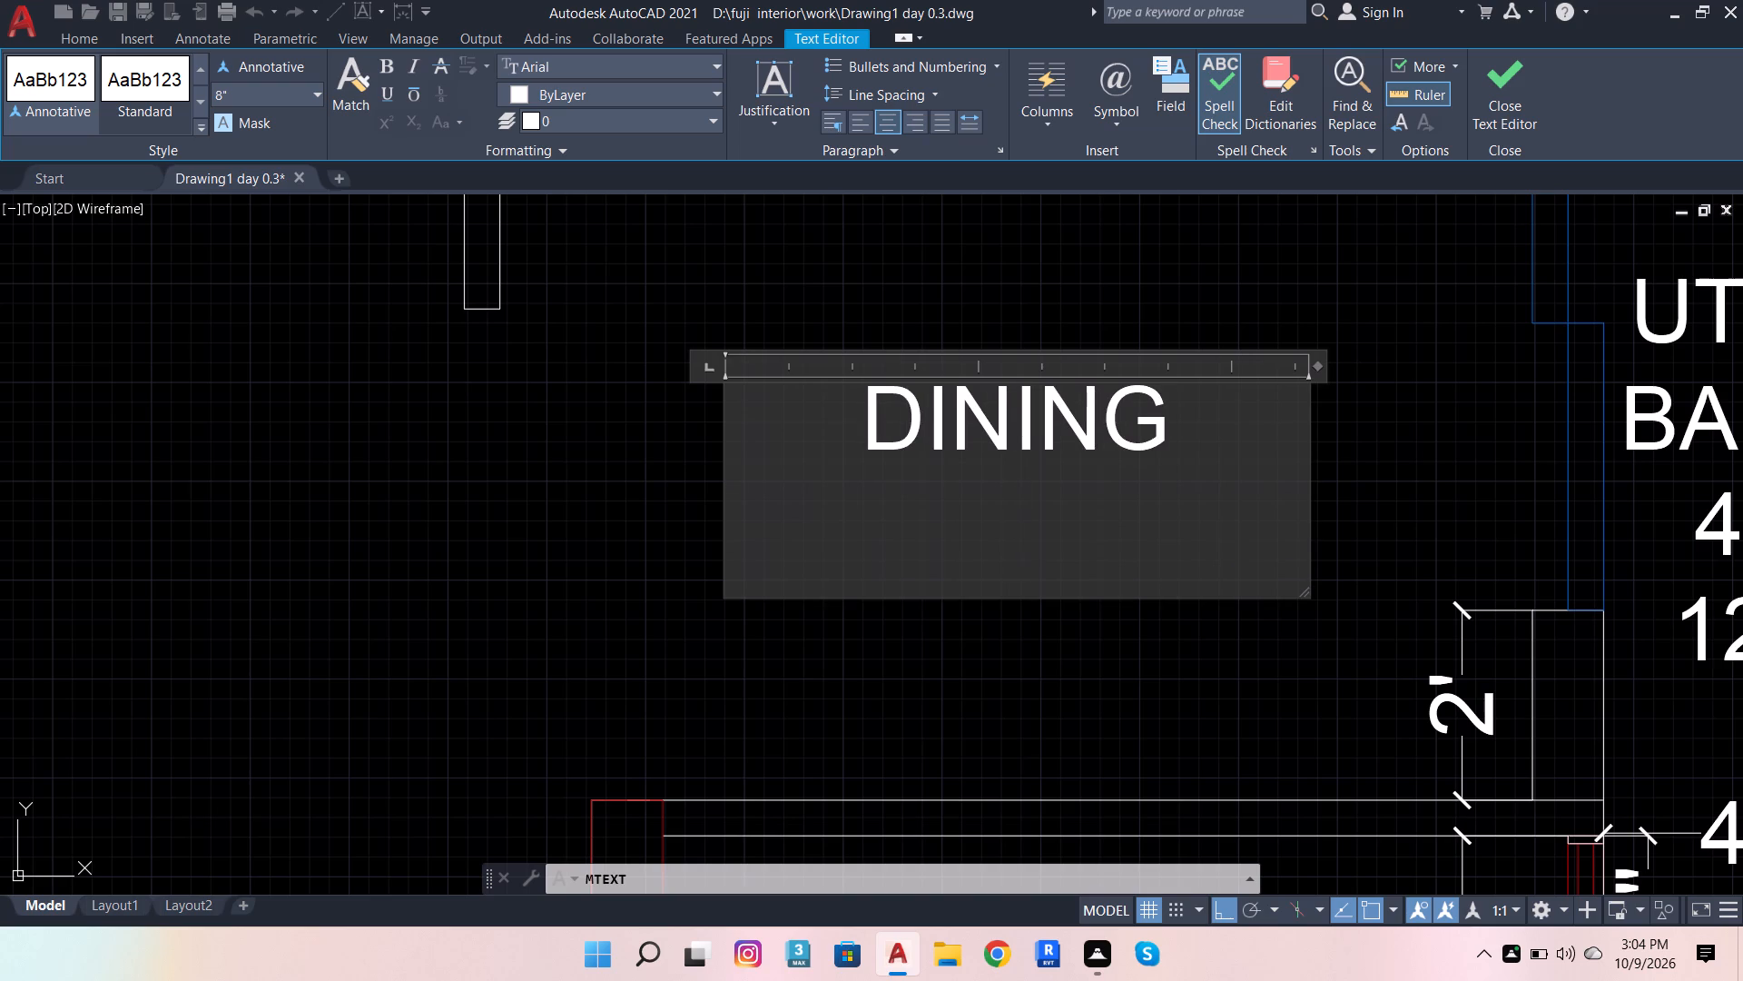
key(9)
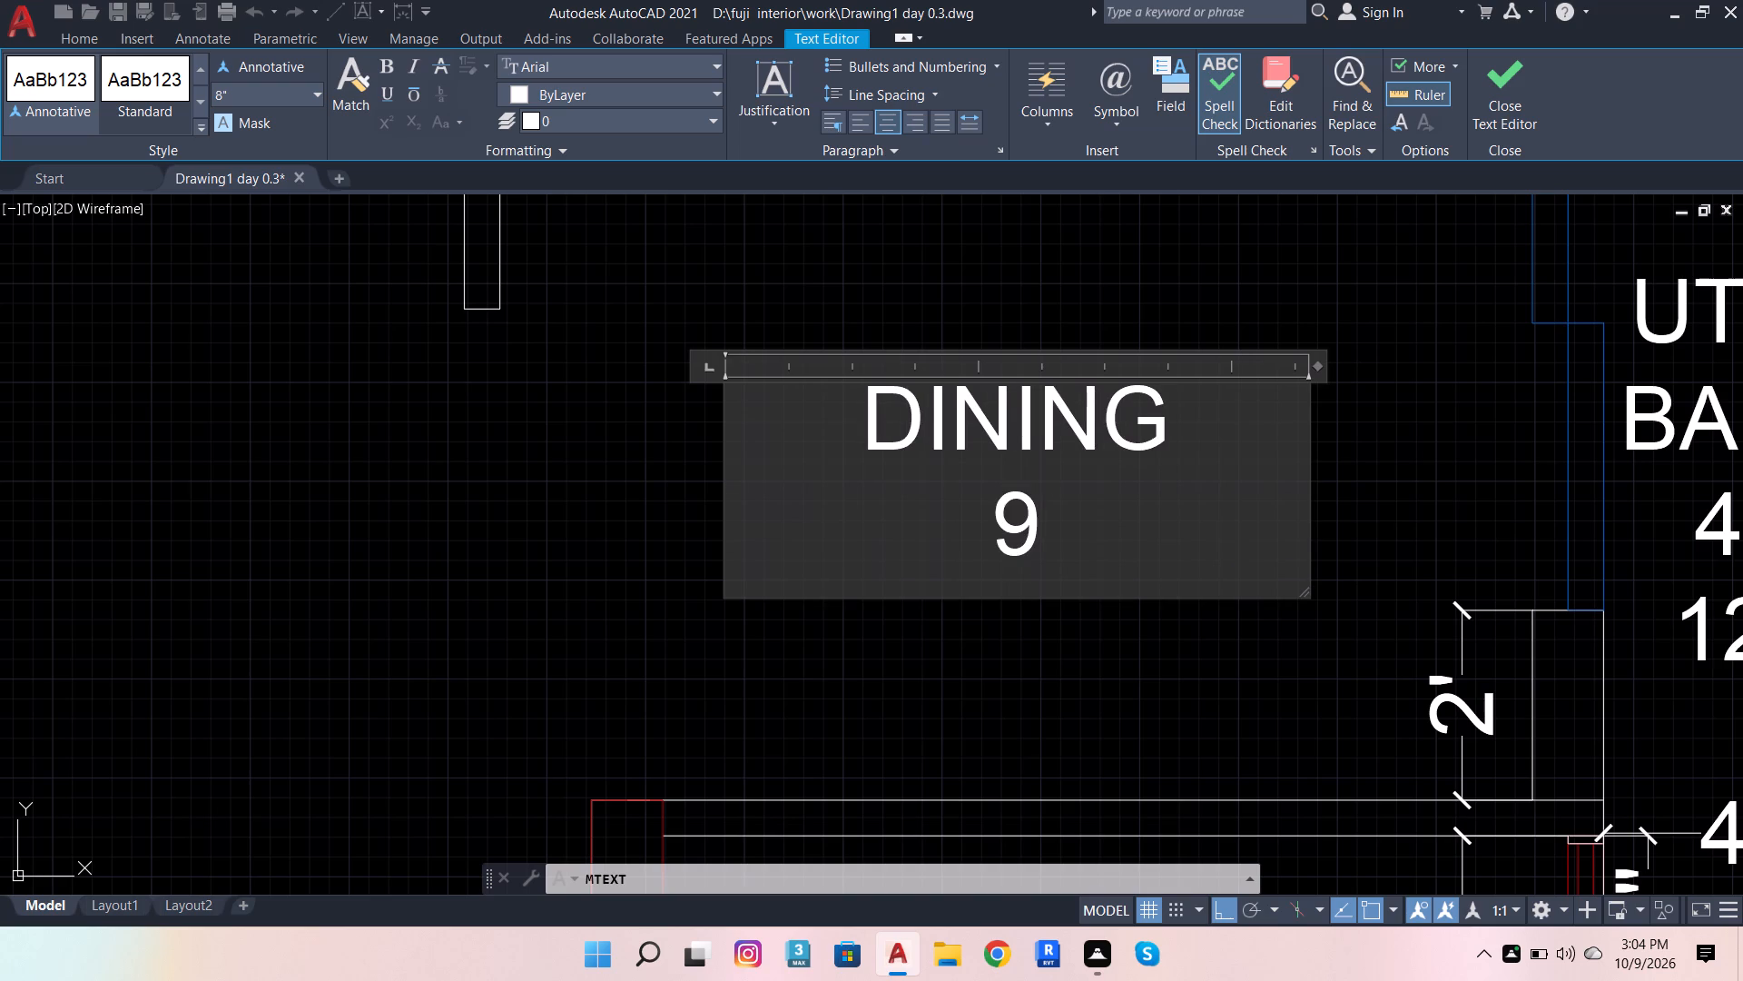
key(apostrophe)
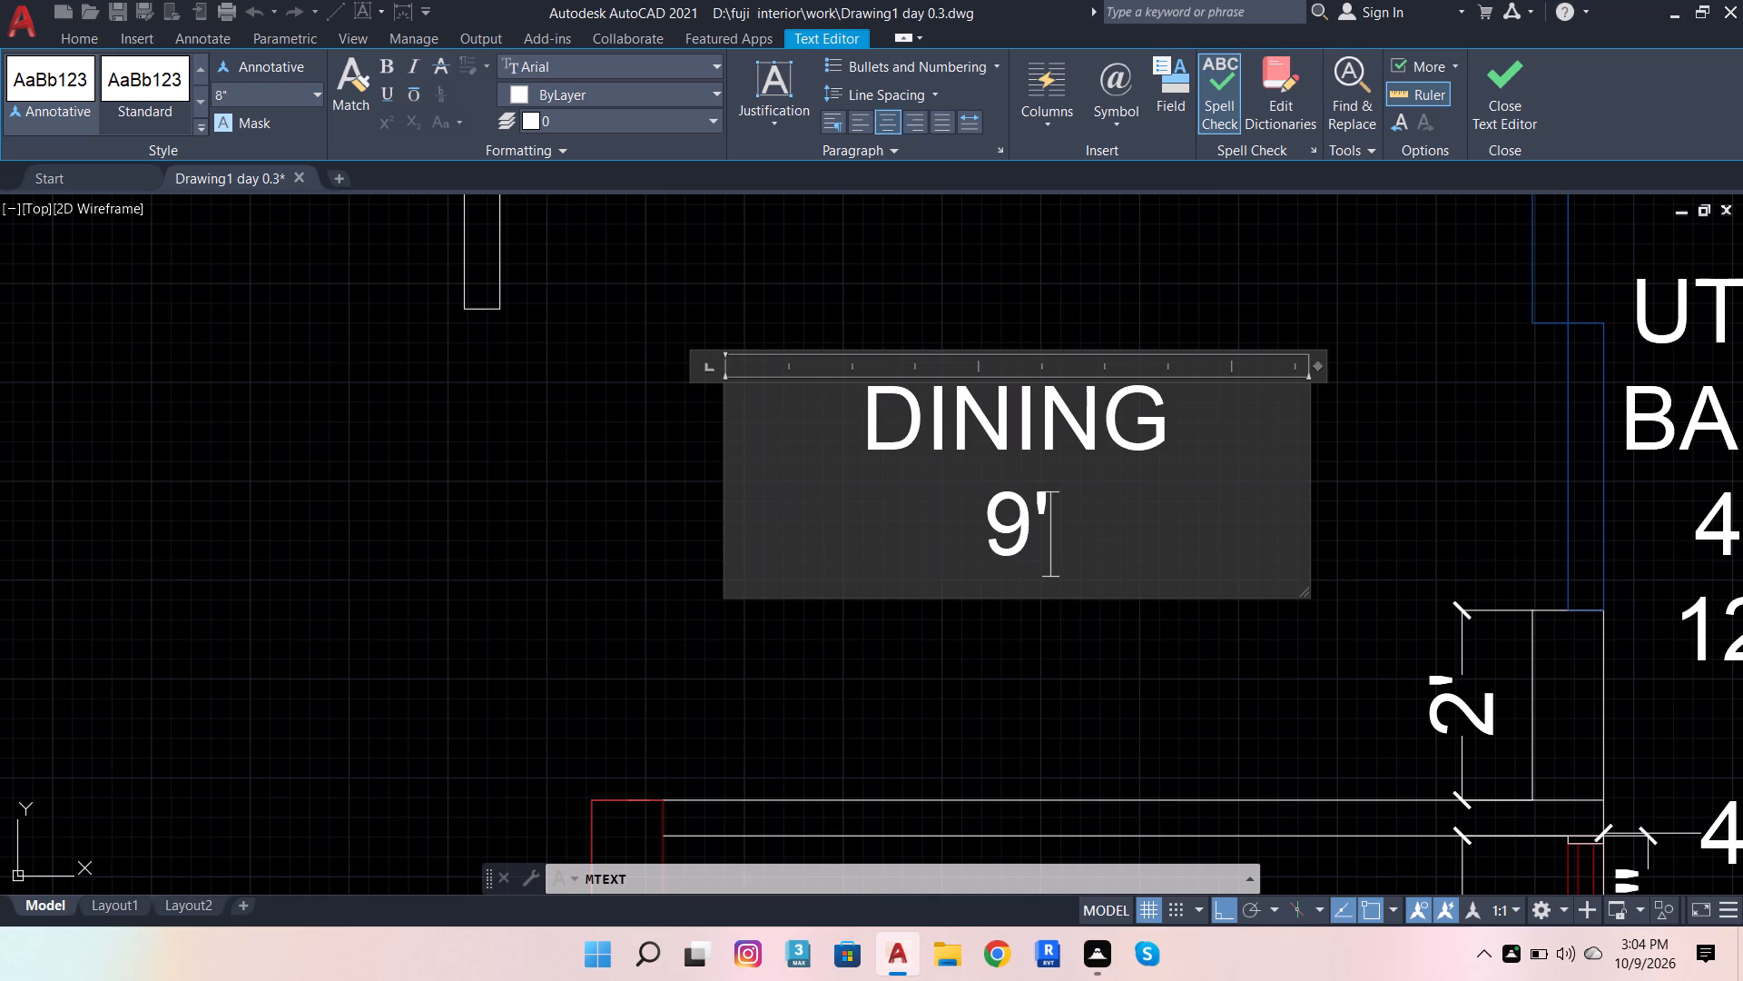
text(3.)
key(8)
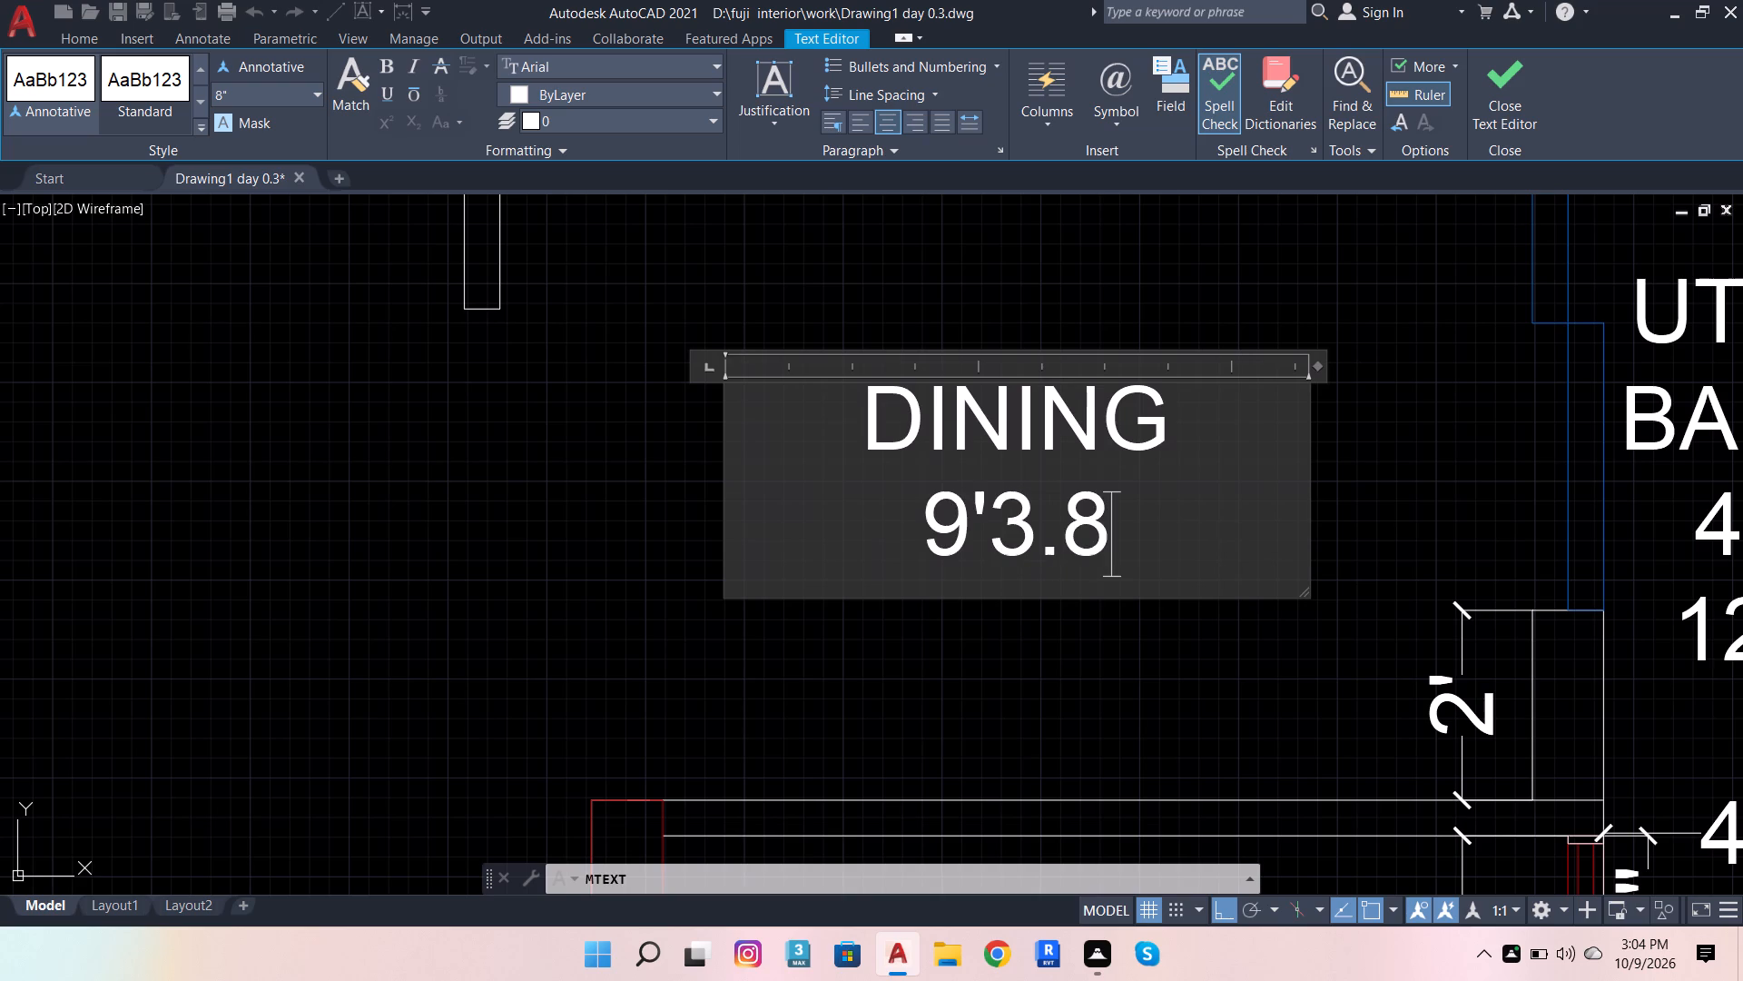
key(shift+quotedbl)
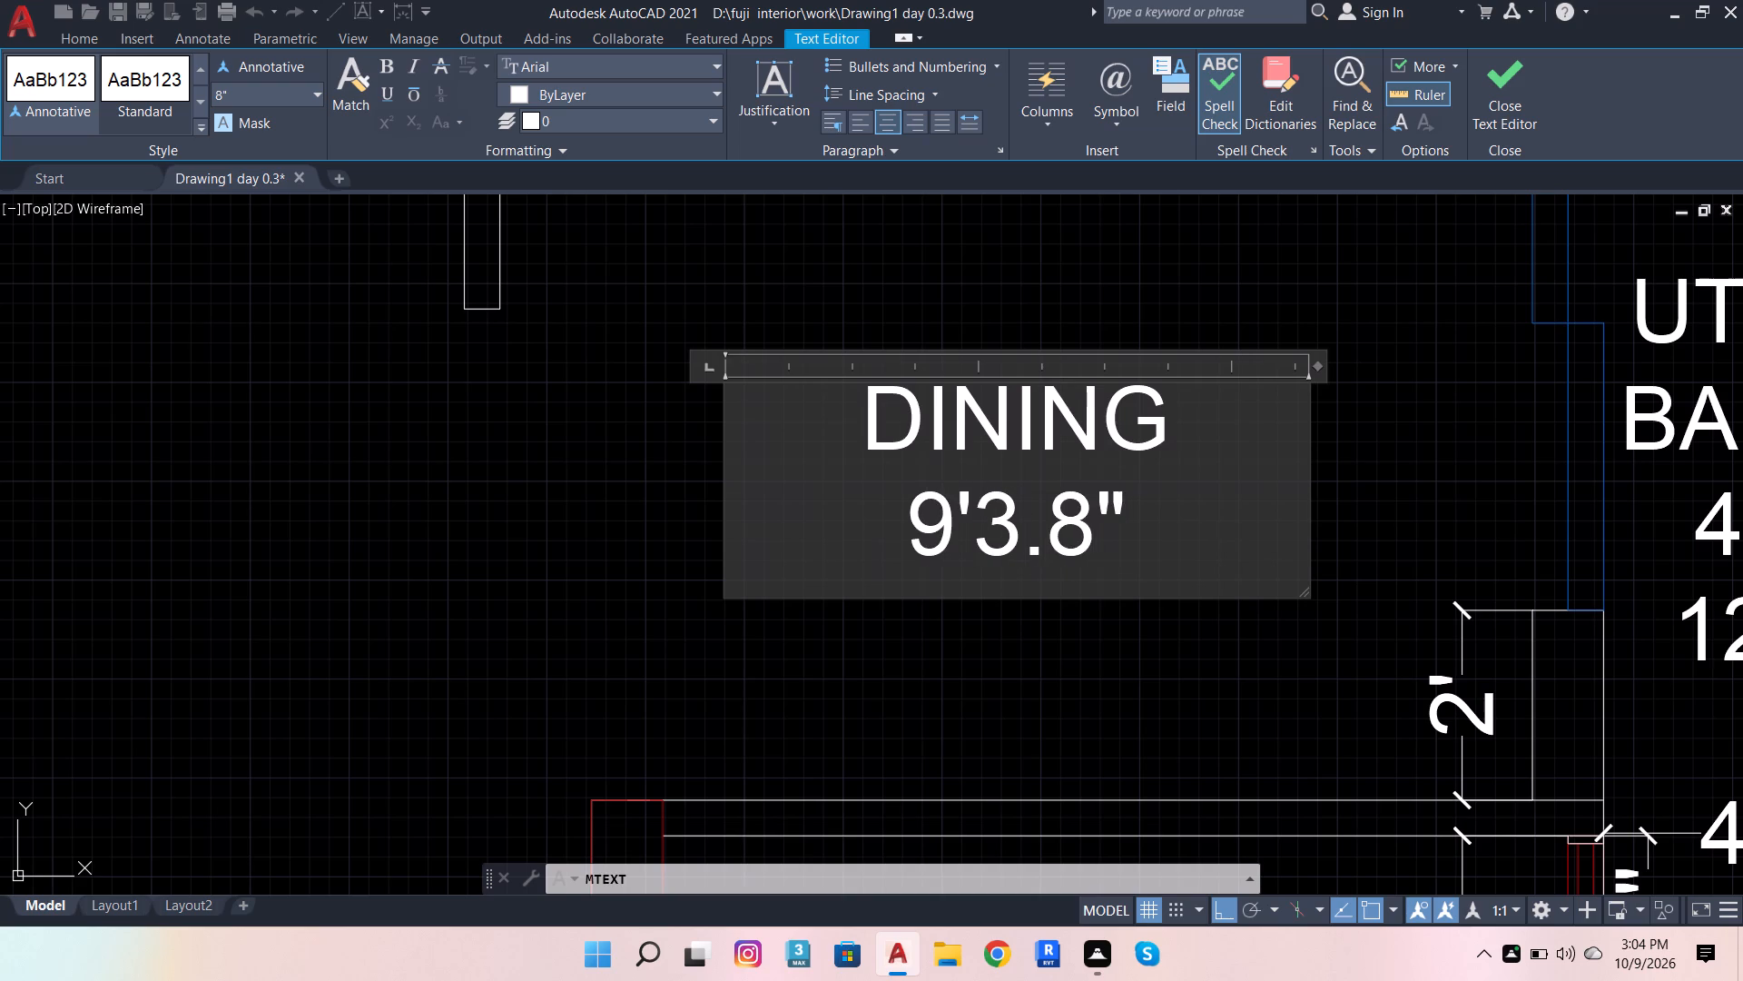
key(x)
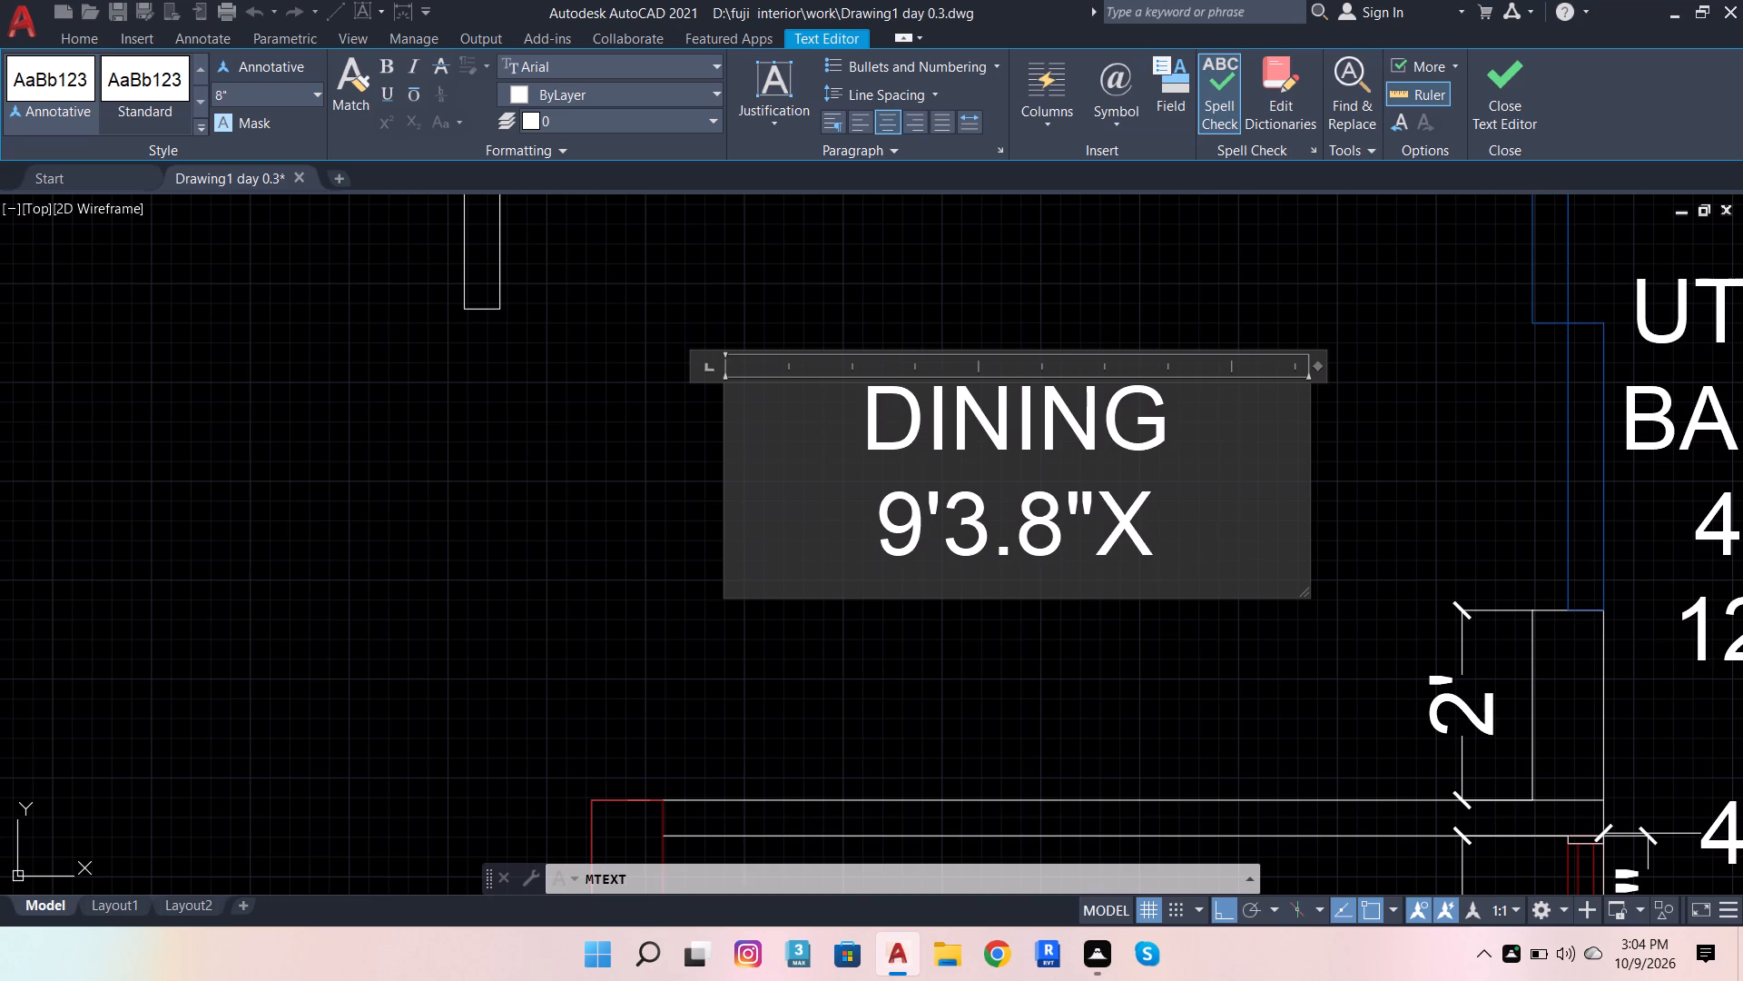
text(9')
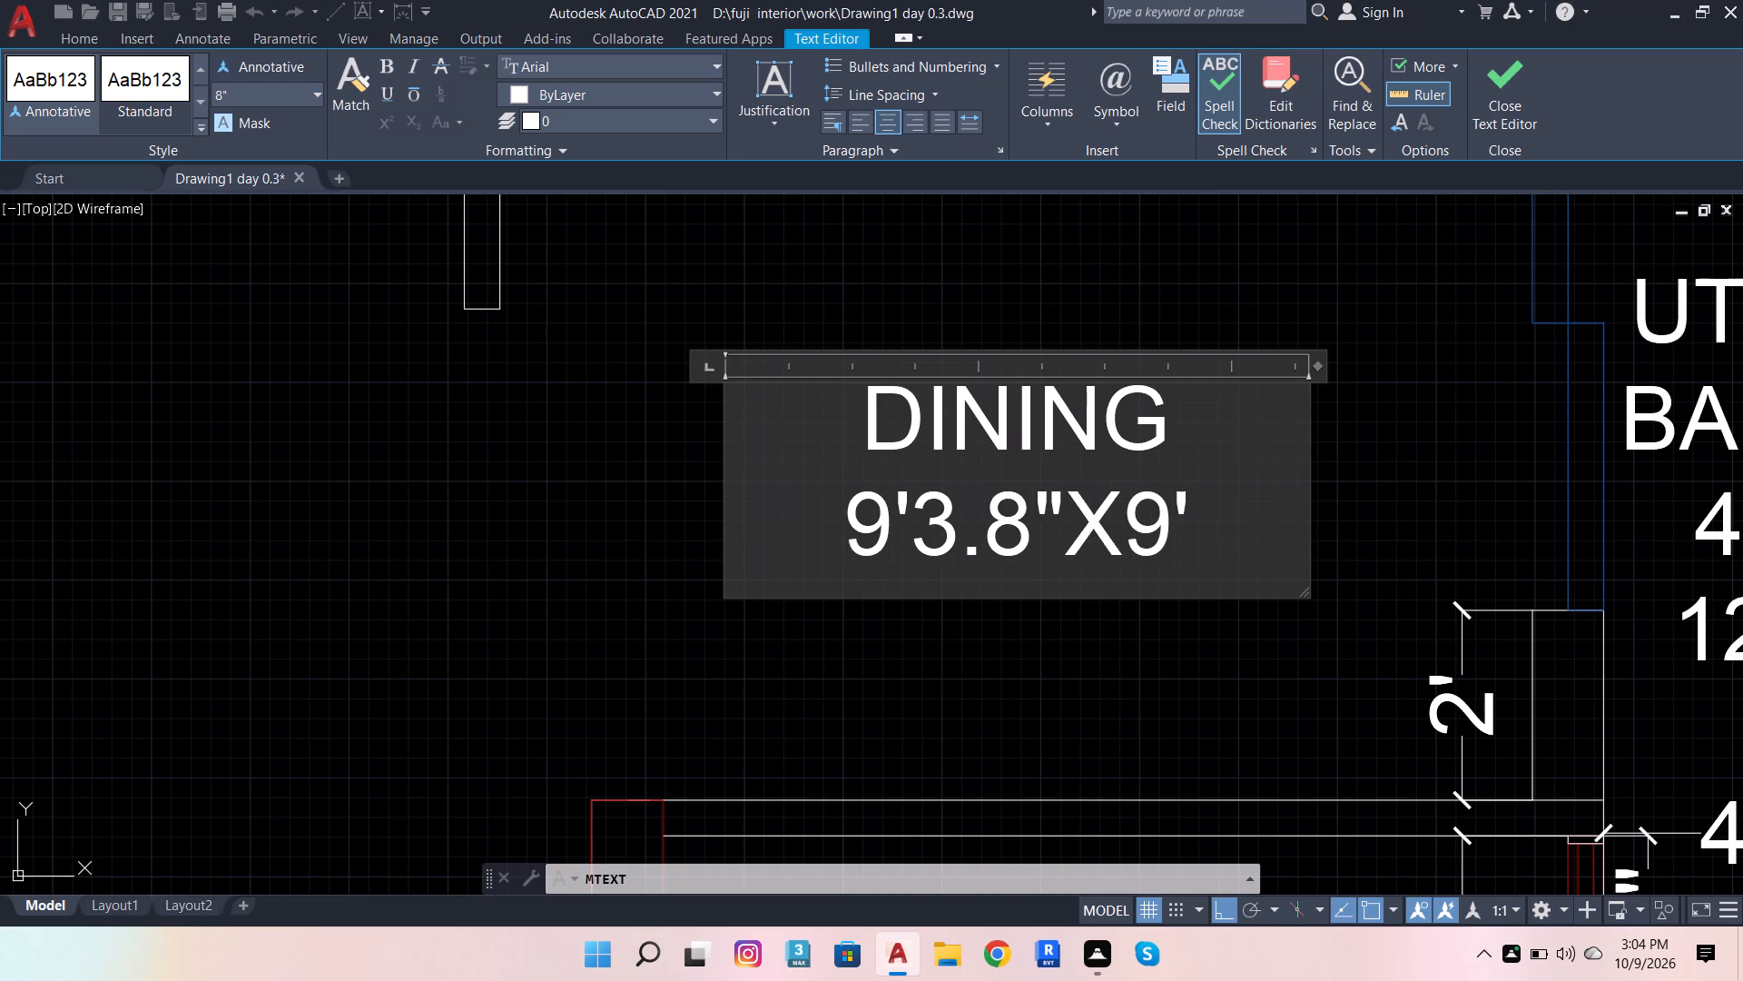
text(11)
text(.5)
key(shift+quotedbl)
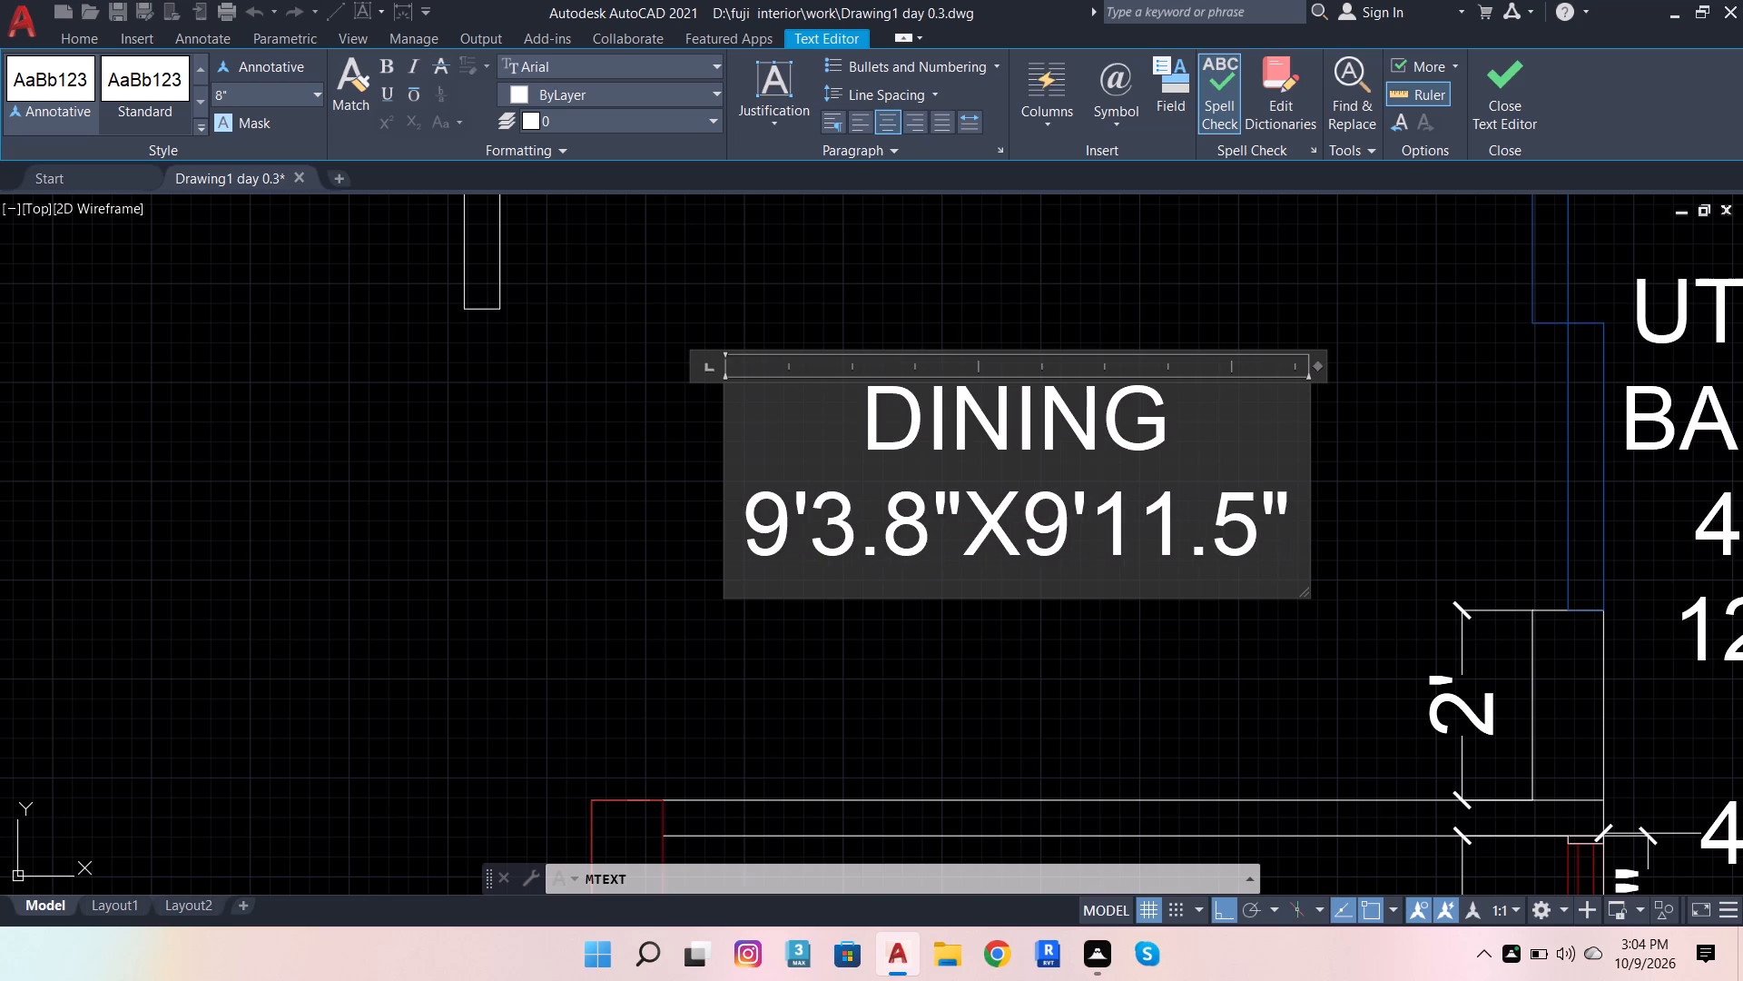
click(1484, 426)
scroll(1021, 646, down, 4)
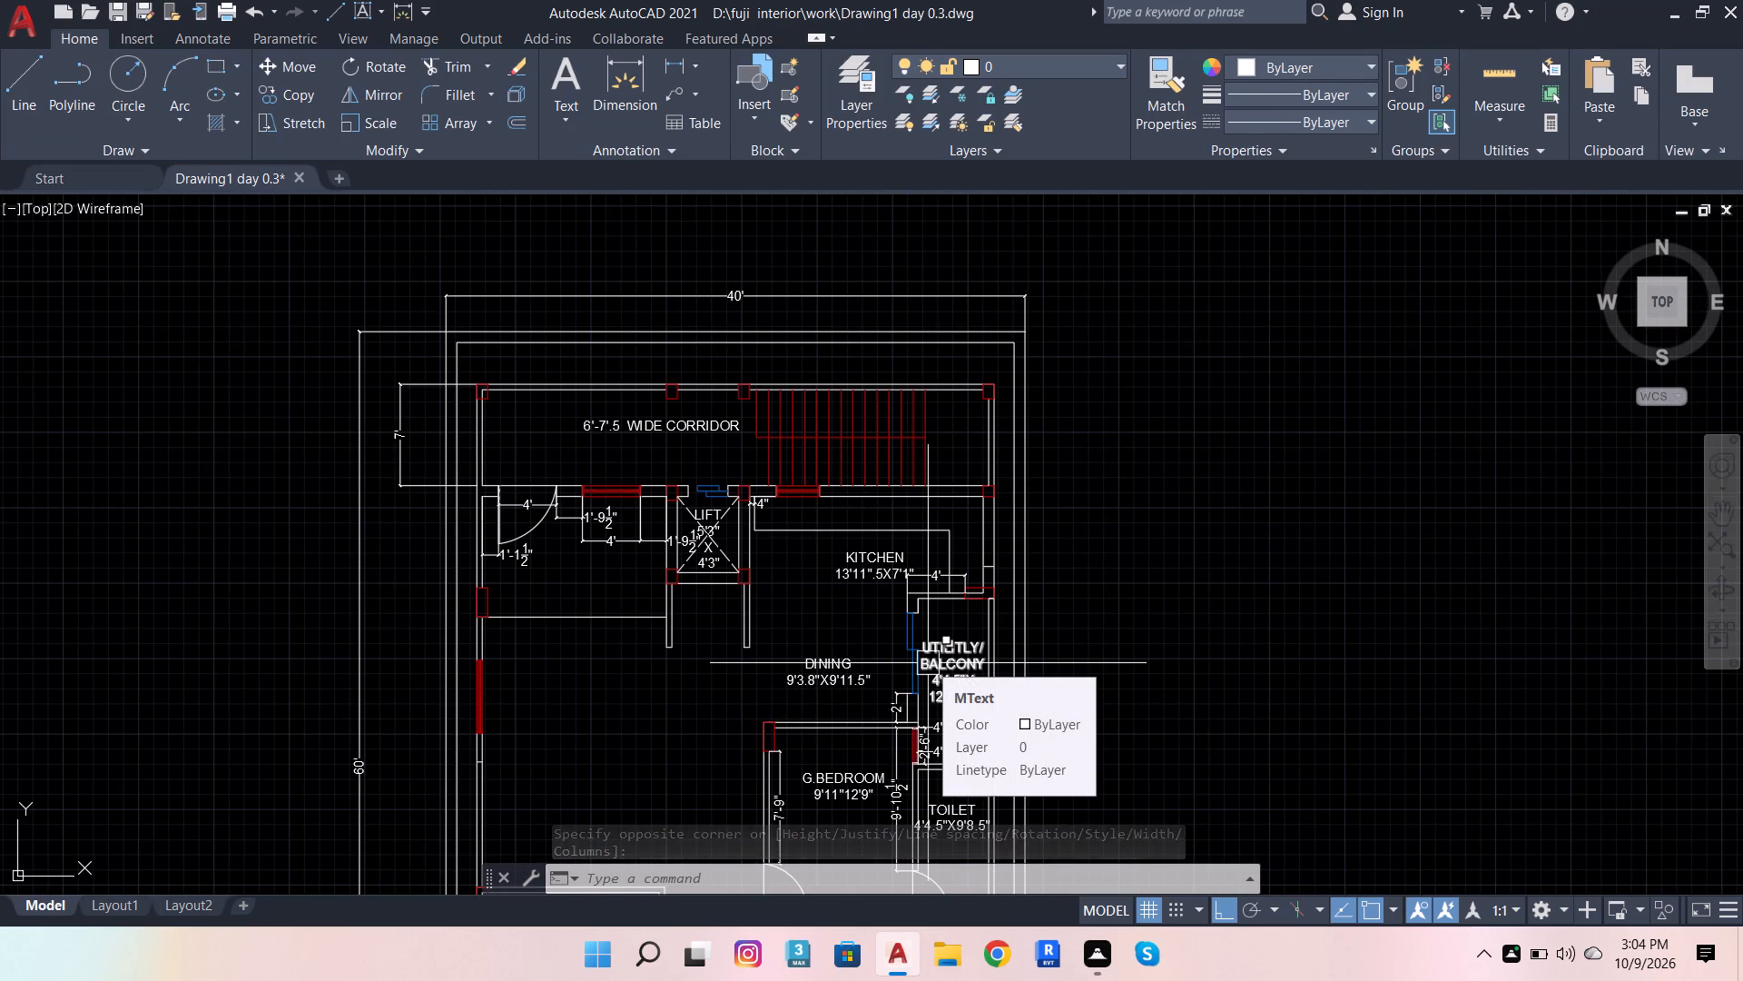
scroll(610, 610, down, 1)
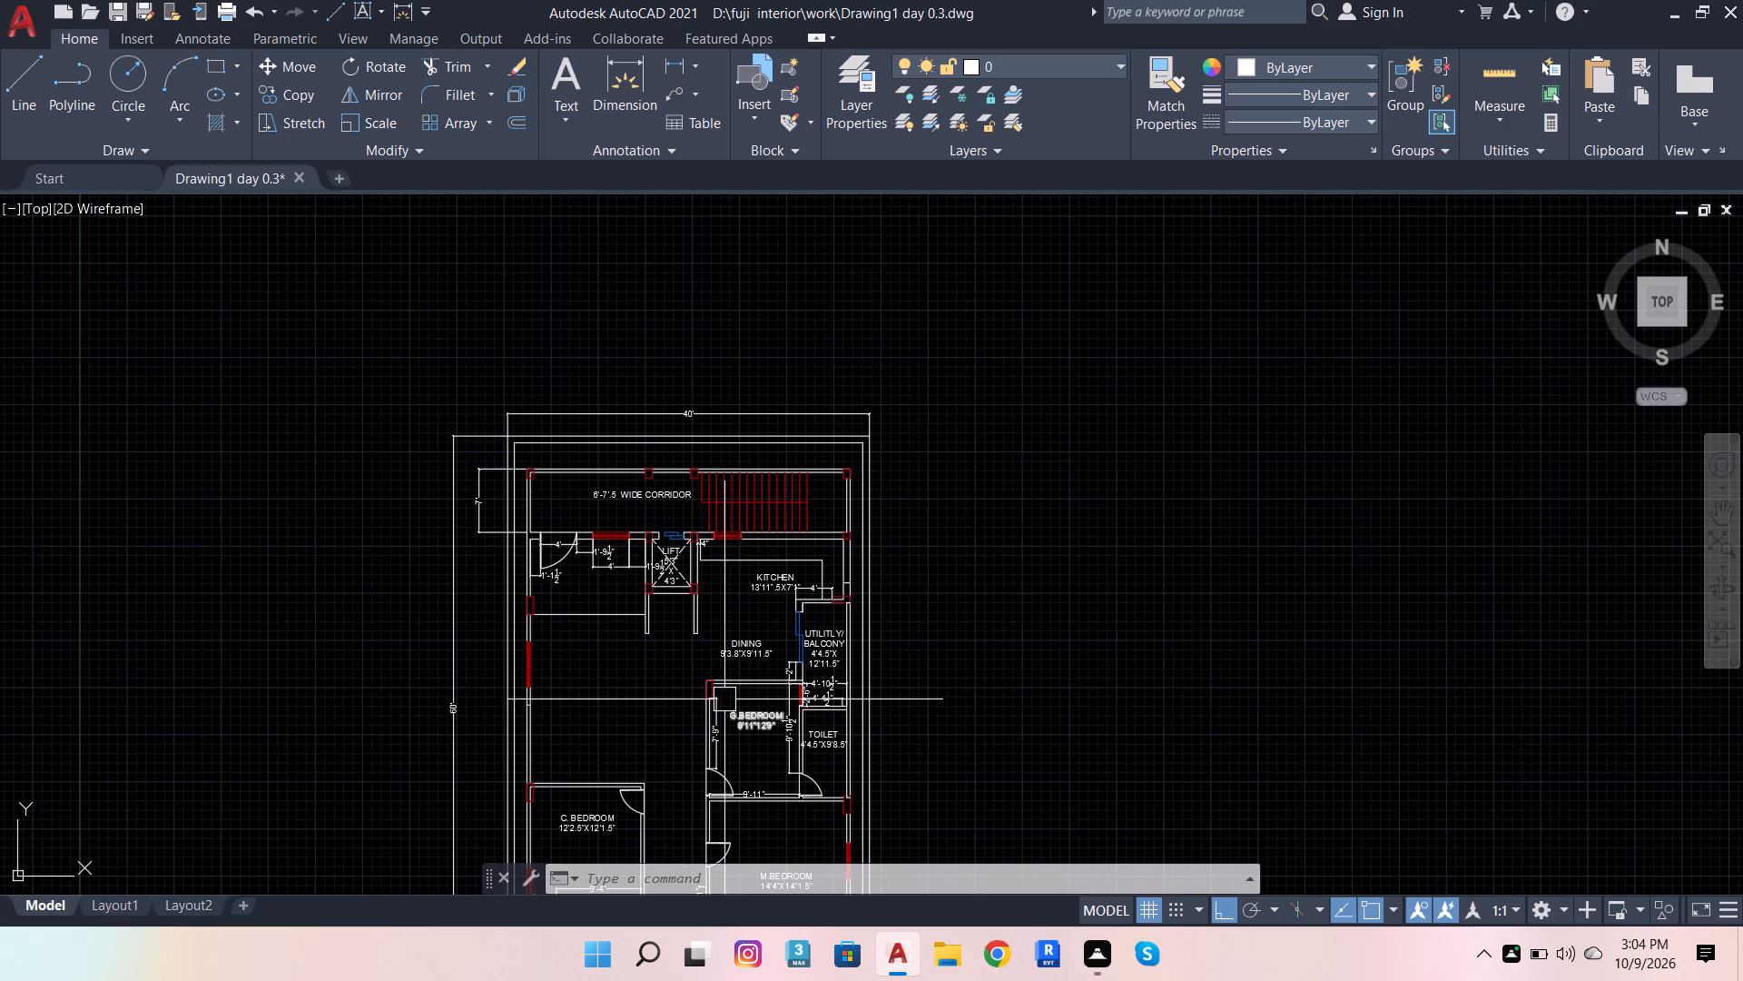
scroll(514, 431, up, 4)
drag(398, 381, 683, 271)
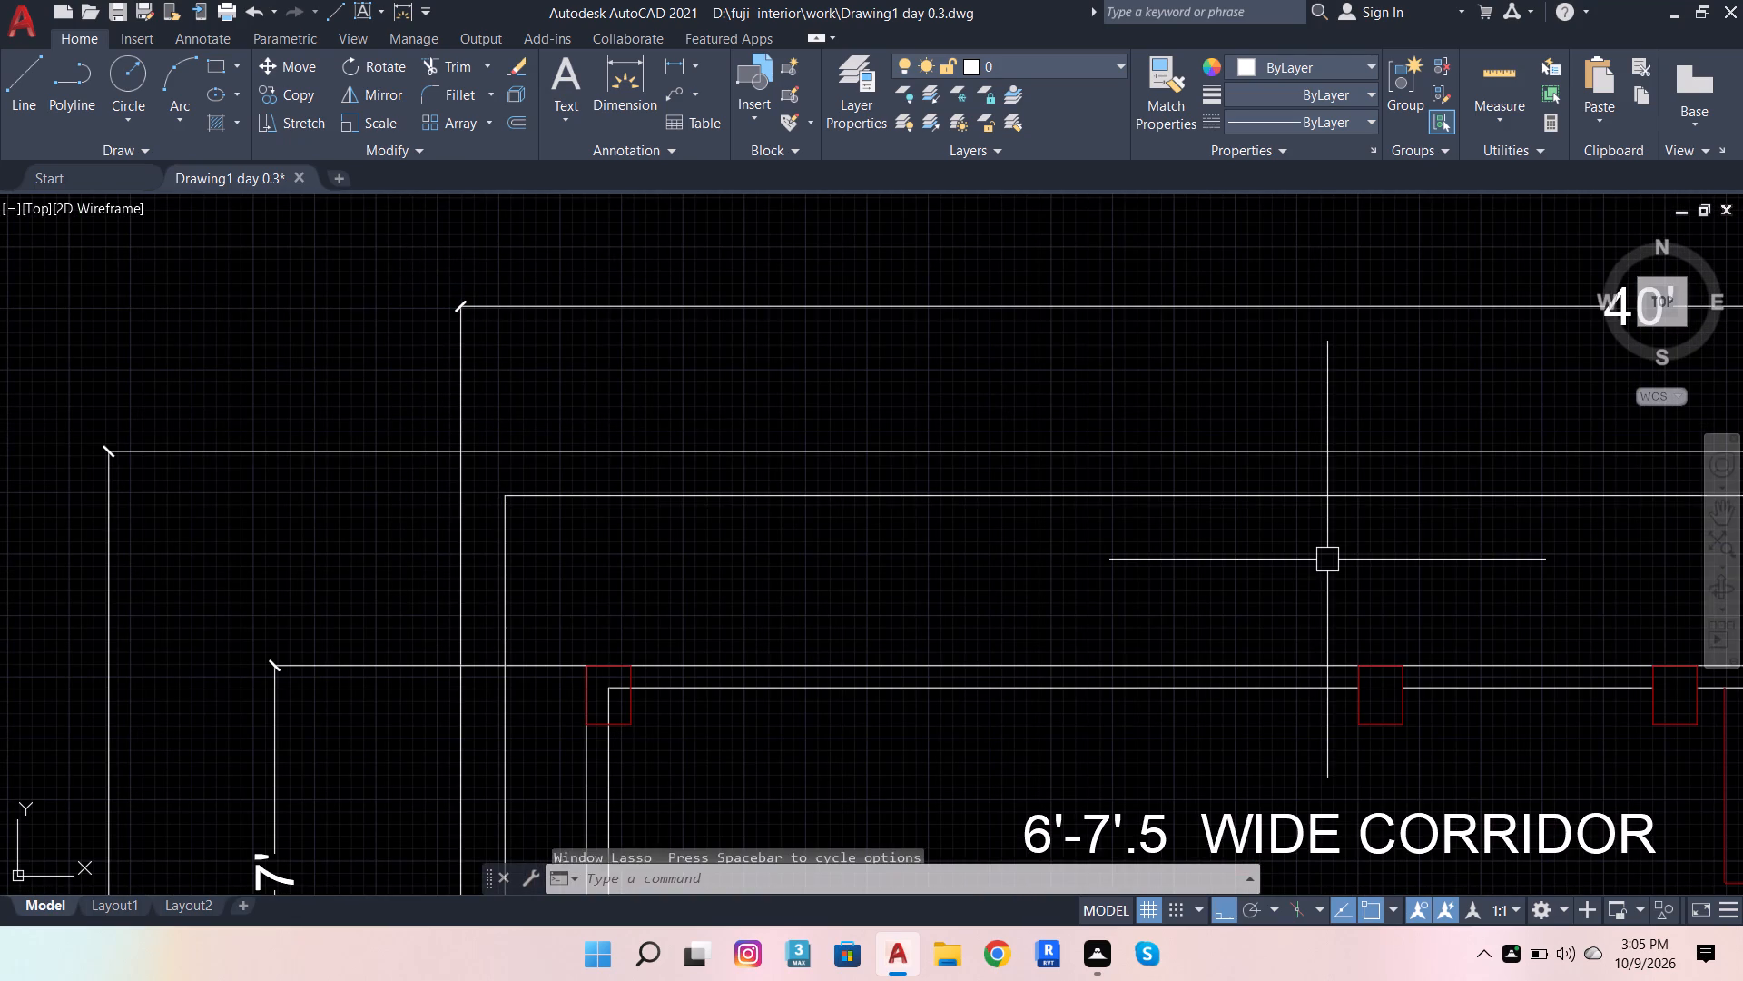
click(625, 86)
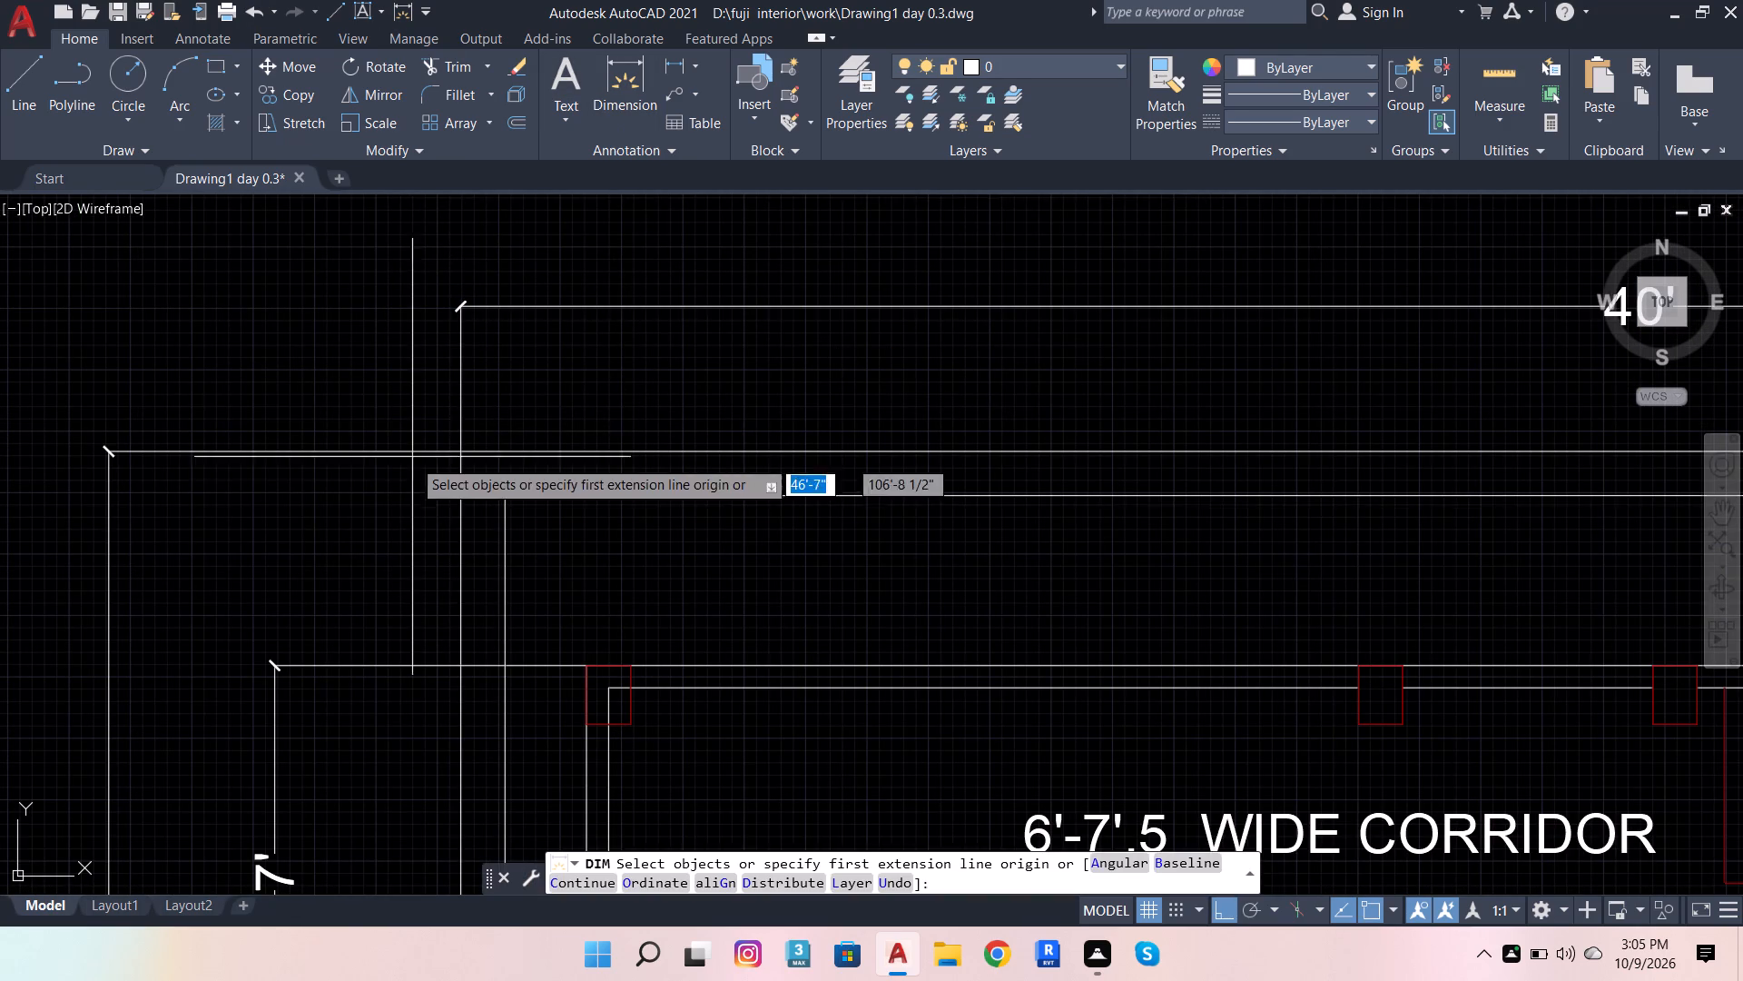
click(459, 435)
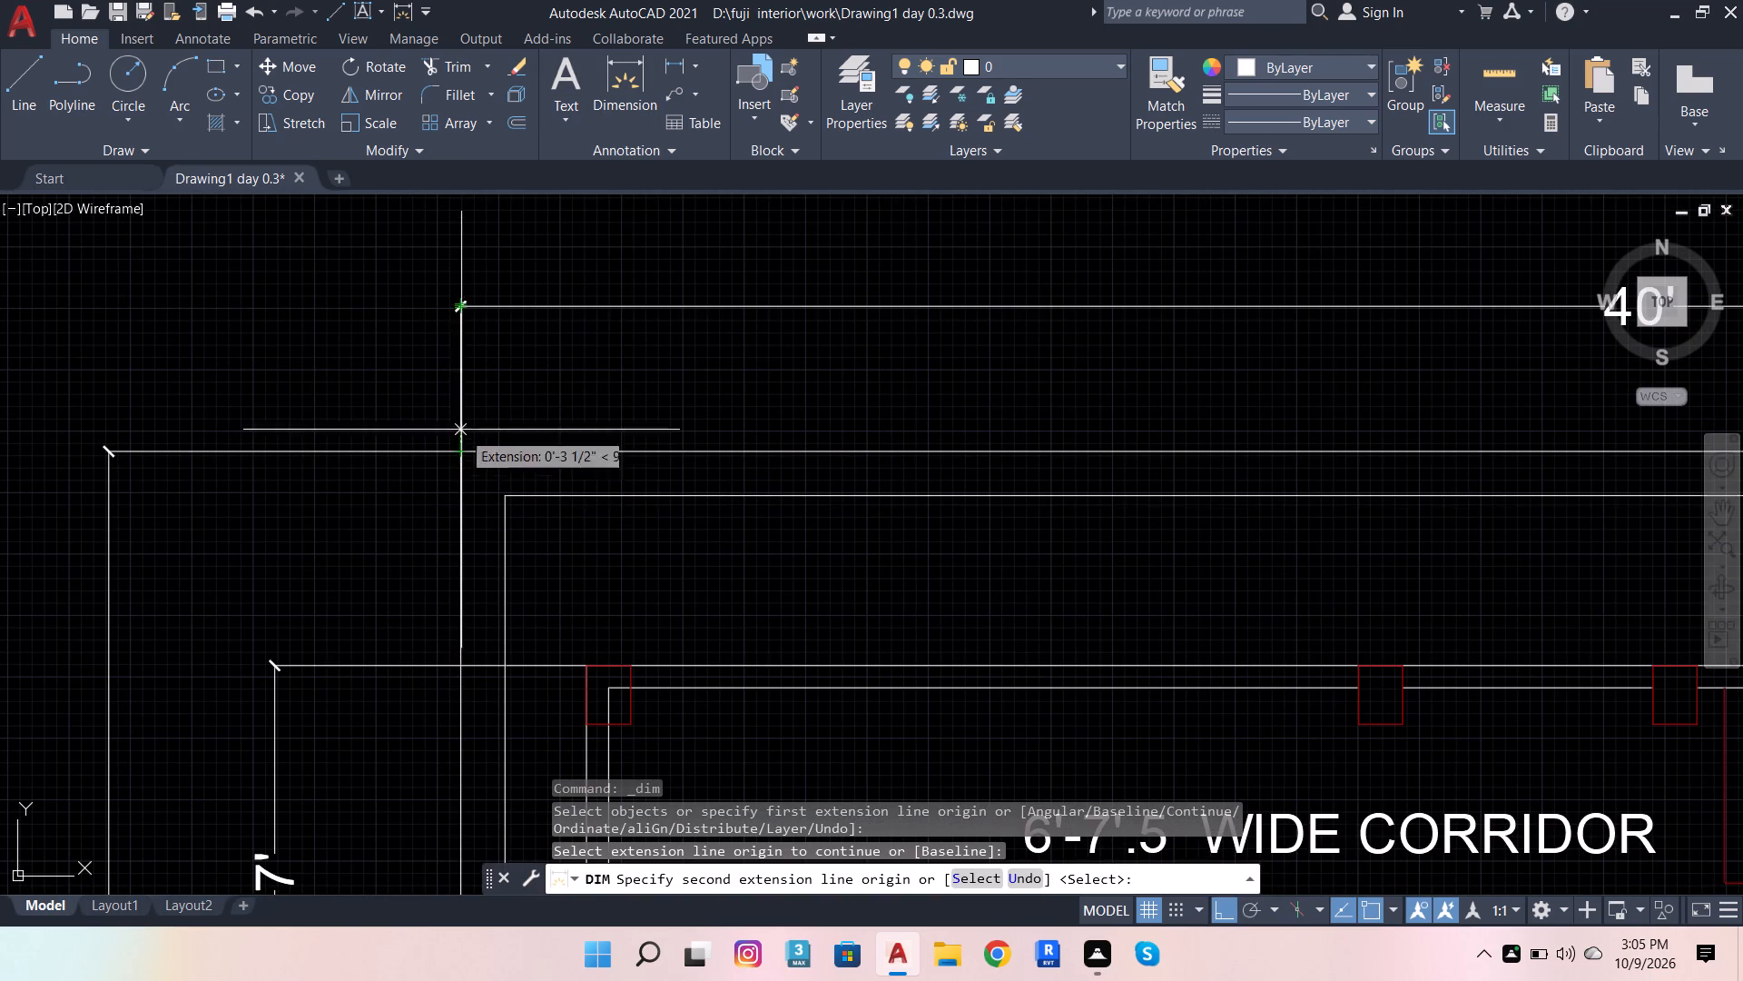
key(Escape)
Dimension the gap between the plot boundary's north-west corner and the building's north wall, in line with the corridor's 7' dimension.
click(628, 52)
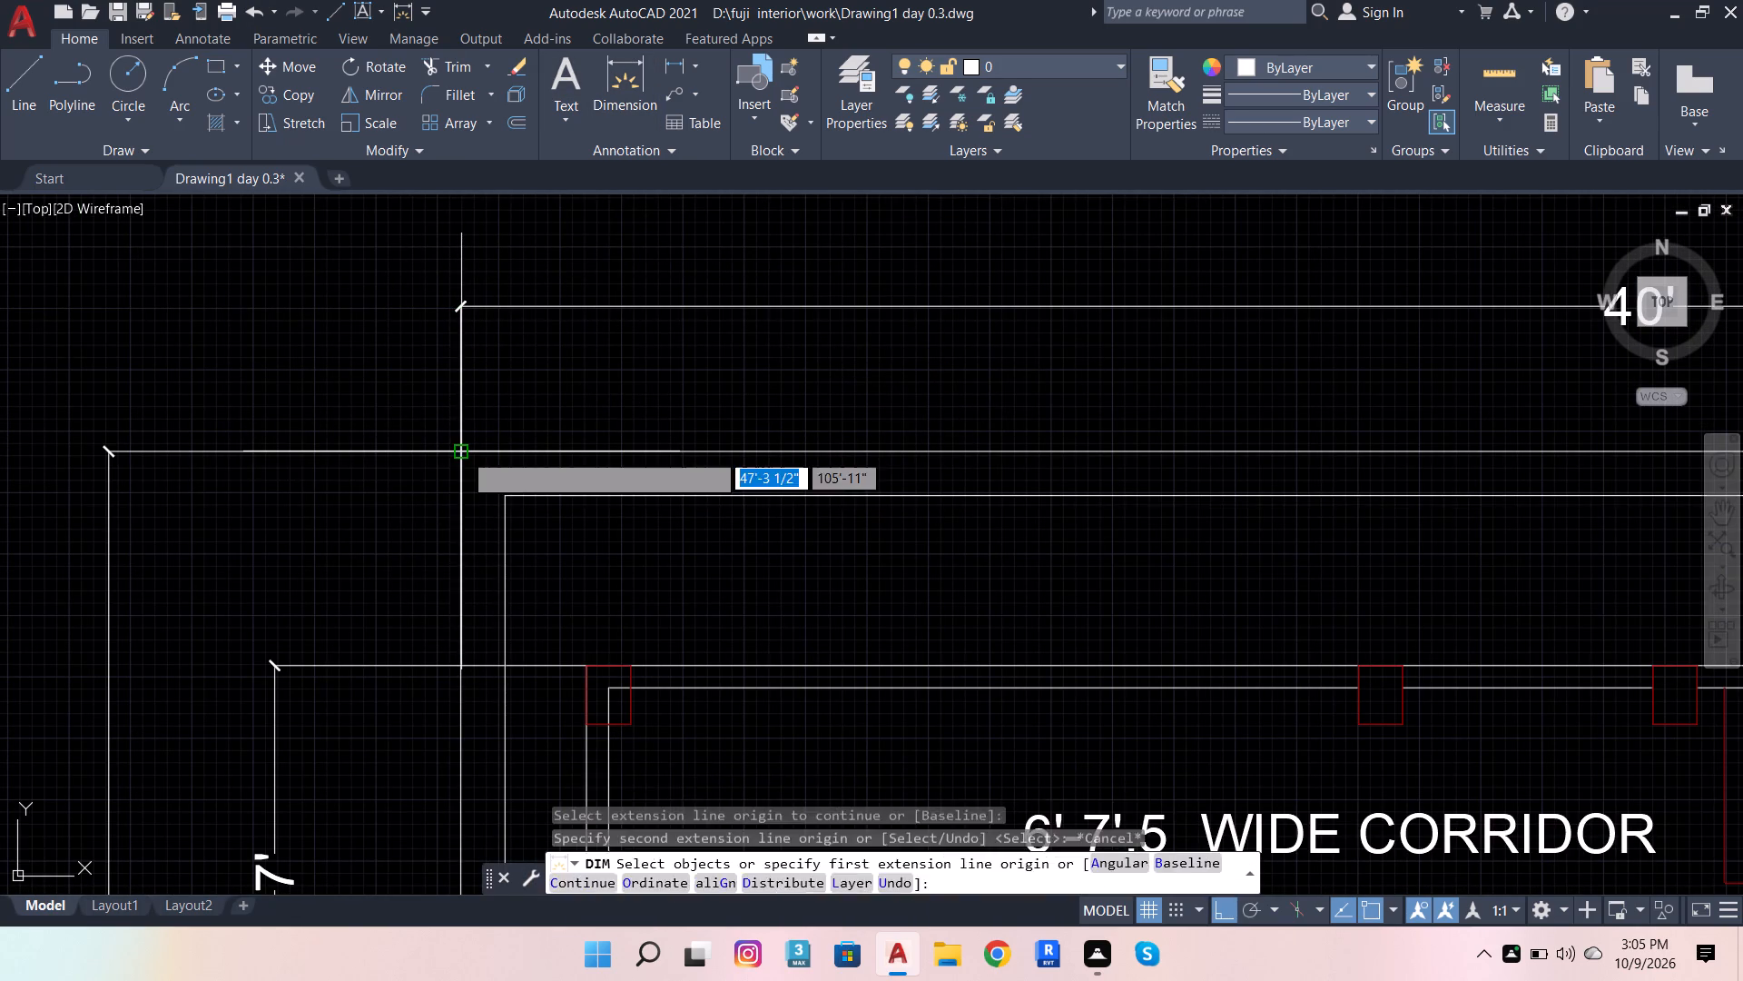
click(462, 451)
click(458, 667)
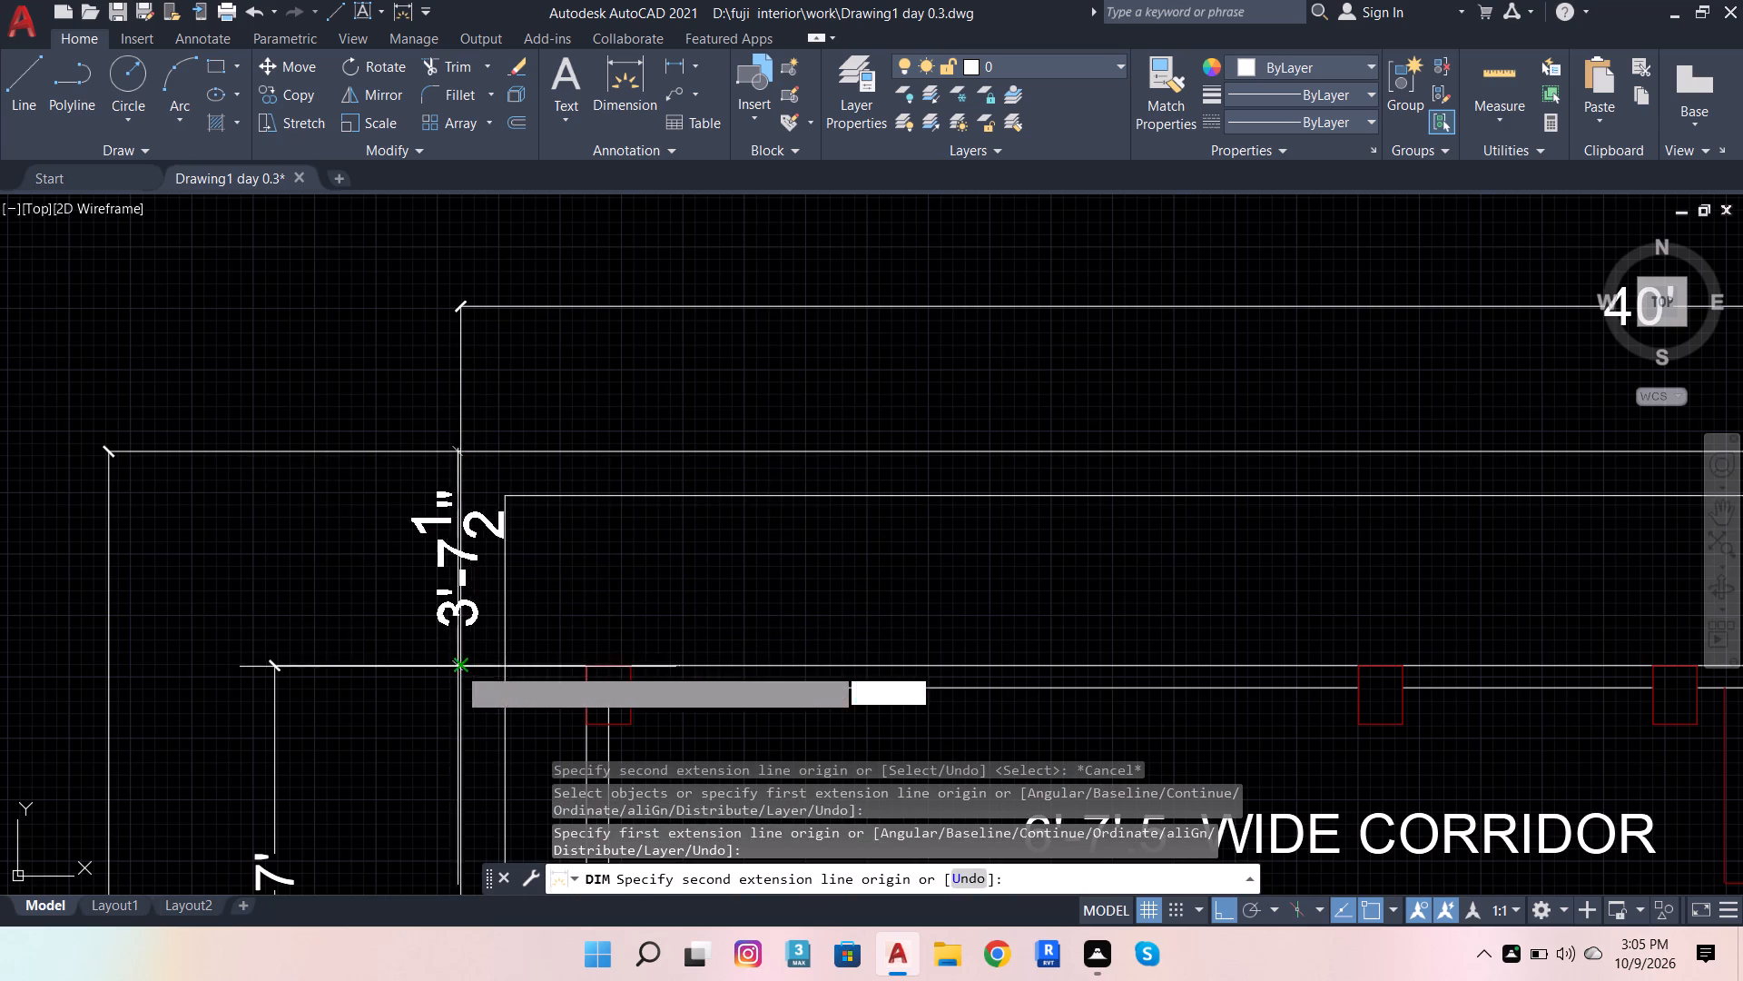
click(274, 660)
Dimension from the plot boundary's south-west corner to the building's south-west corner, trying 2'1.6 for the second origin, and place it west of the boundary.
scroll(381, 586, down, 2)
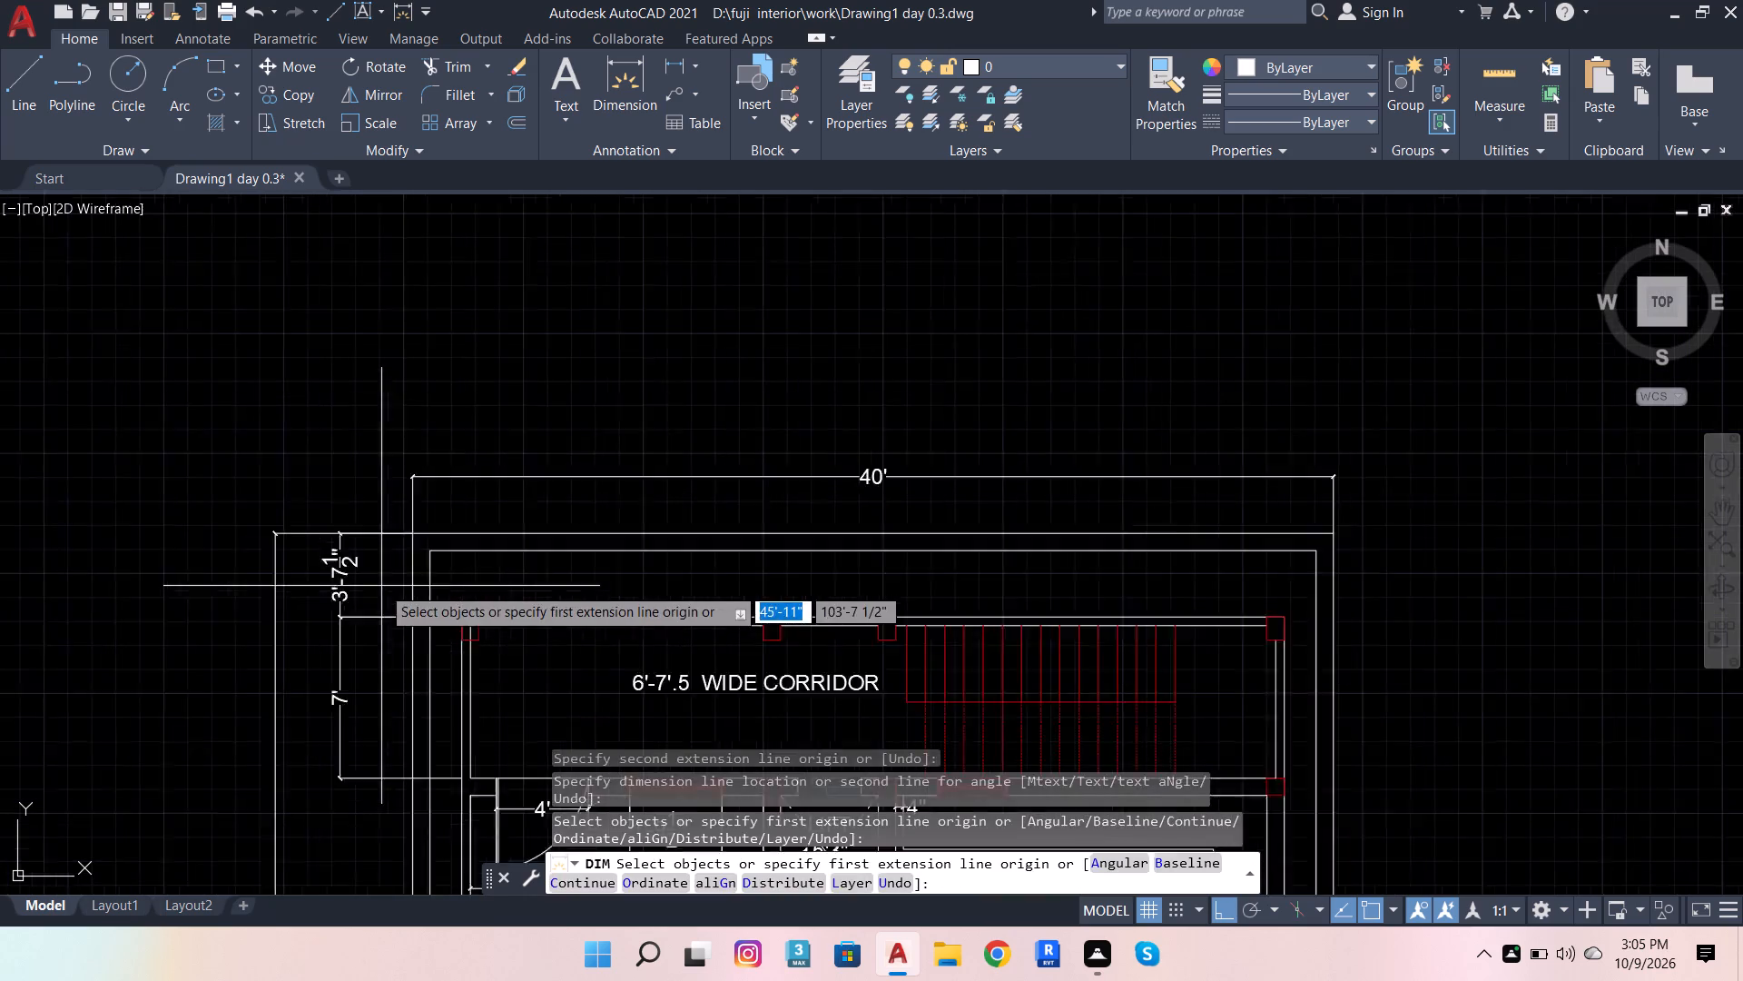
scroll(381, 586, down, 7)
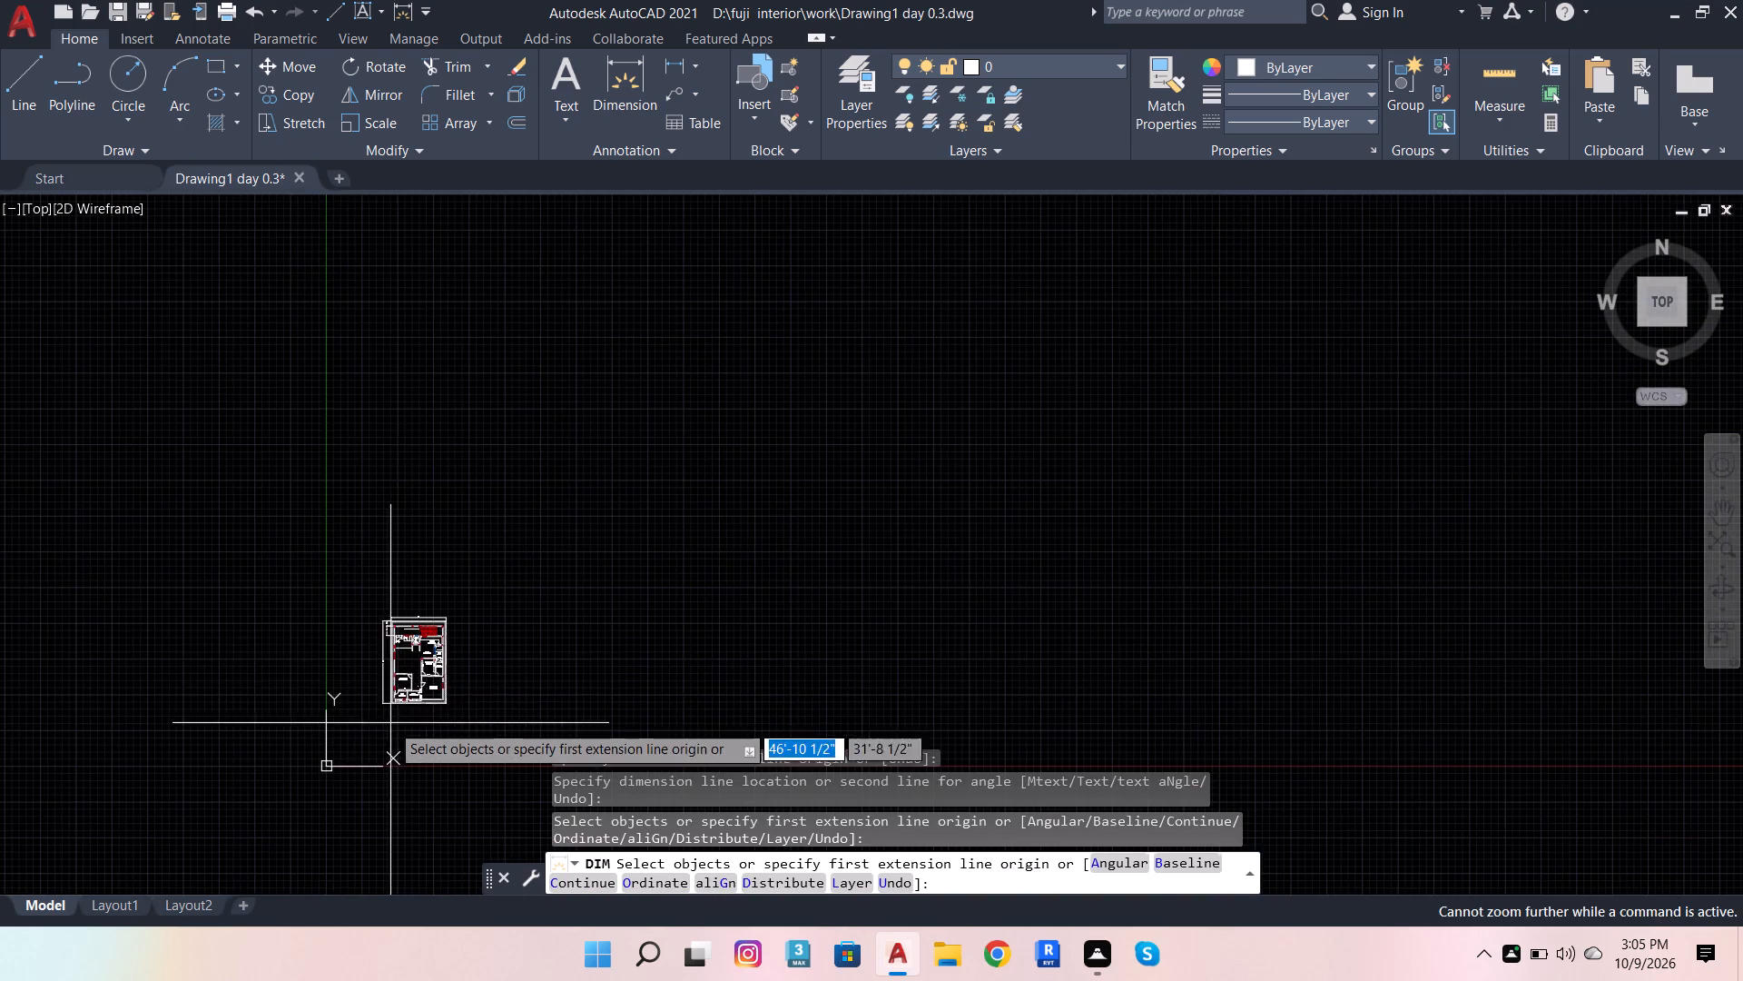
scroll(389, 724, up, 4)
scroll(394, 619, up, 3)
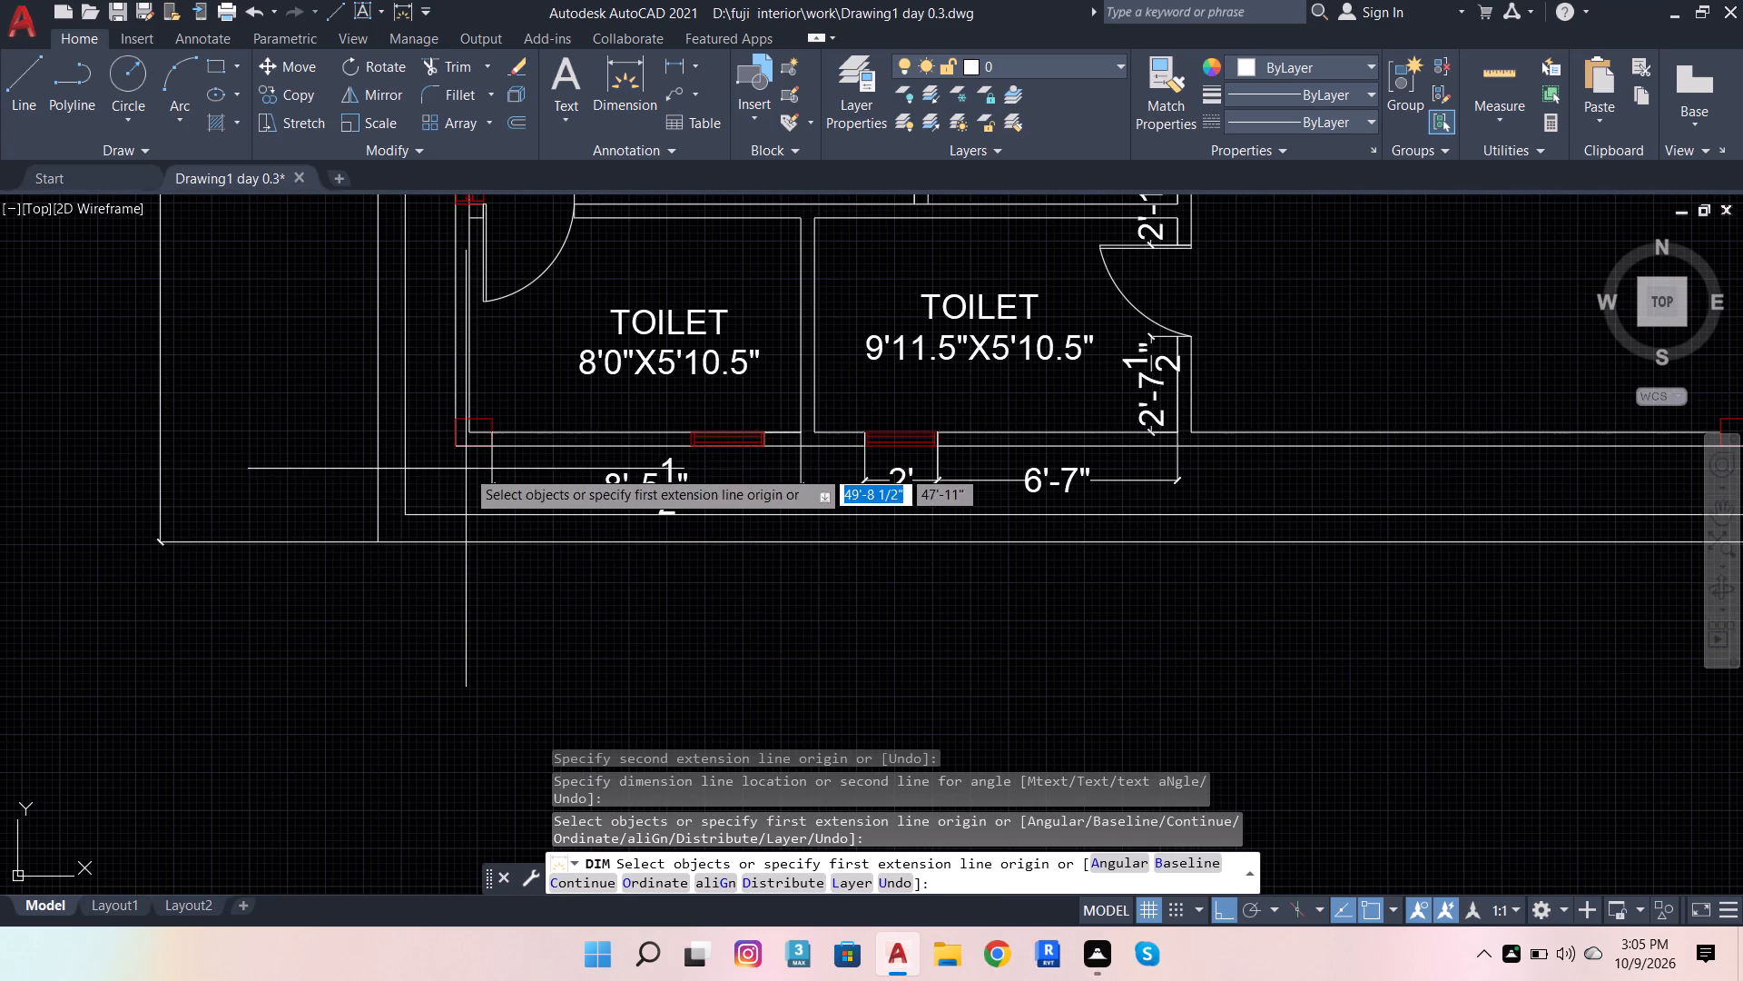
click(382, 540)
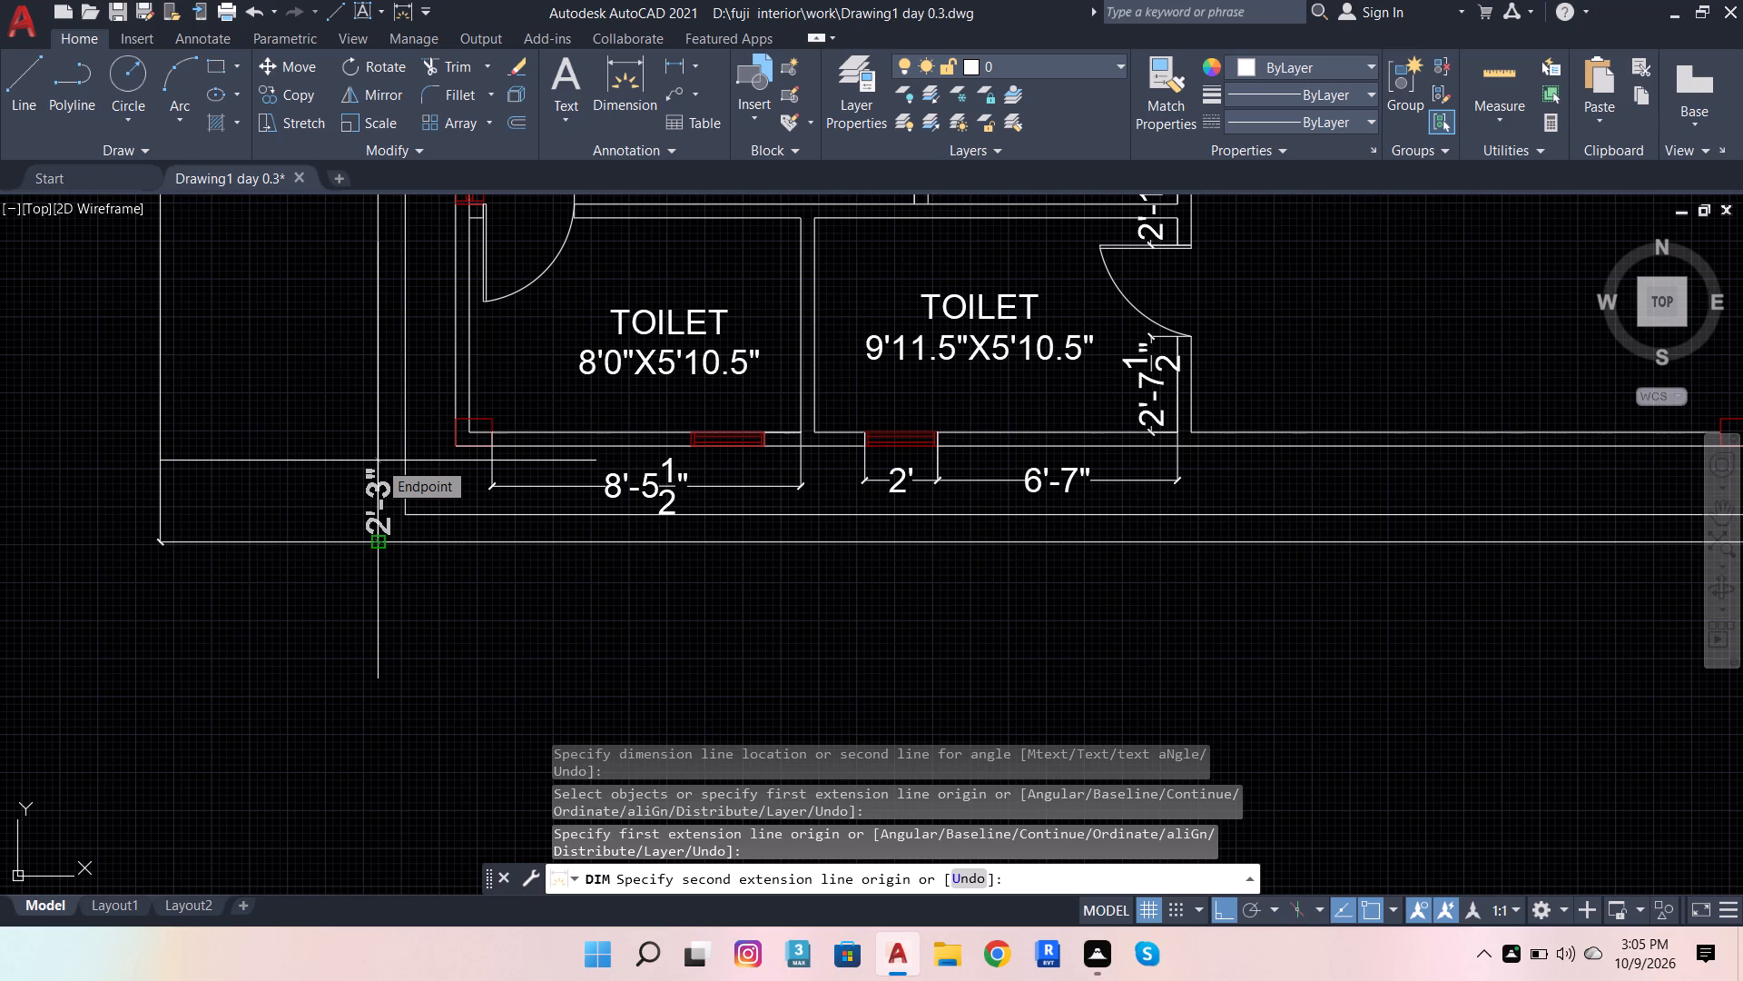
text(2')
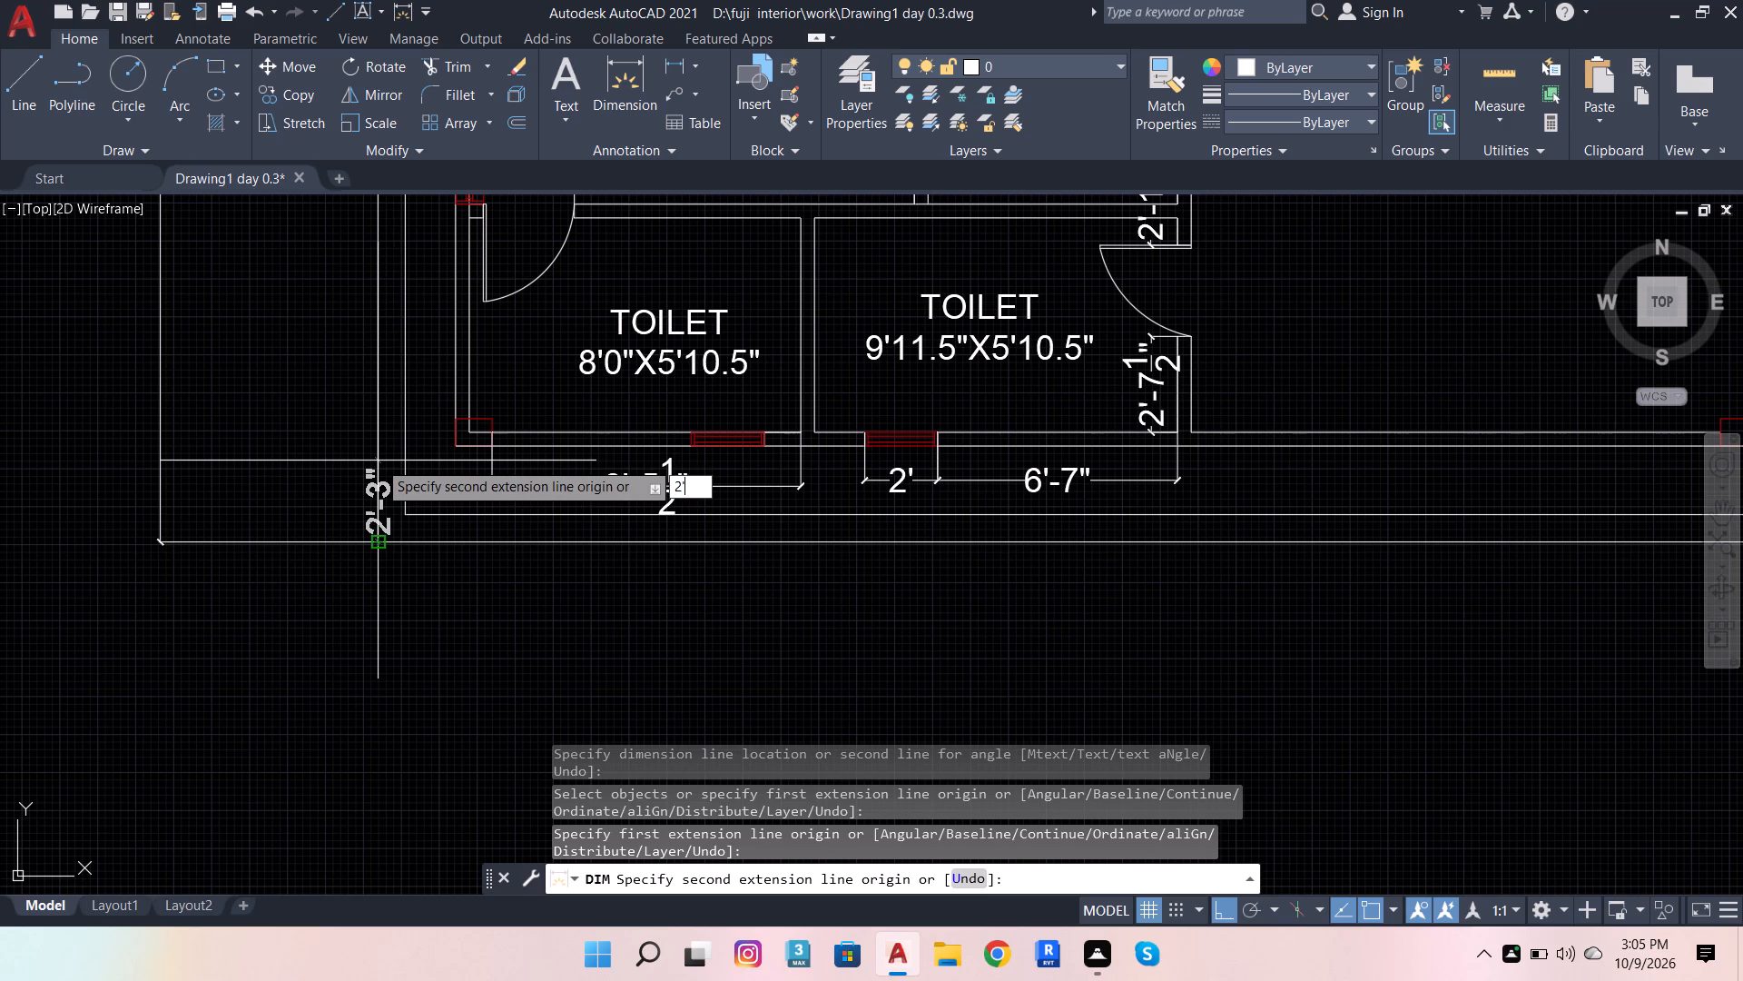
text(1.6)
key(Return)
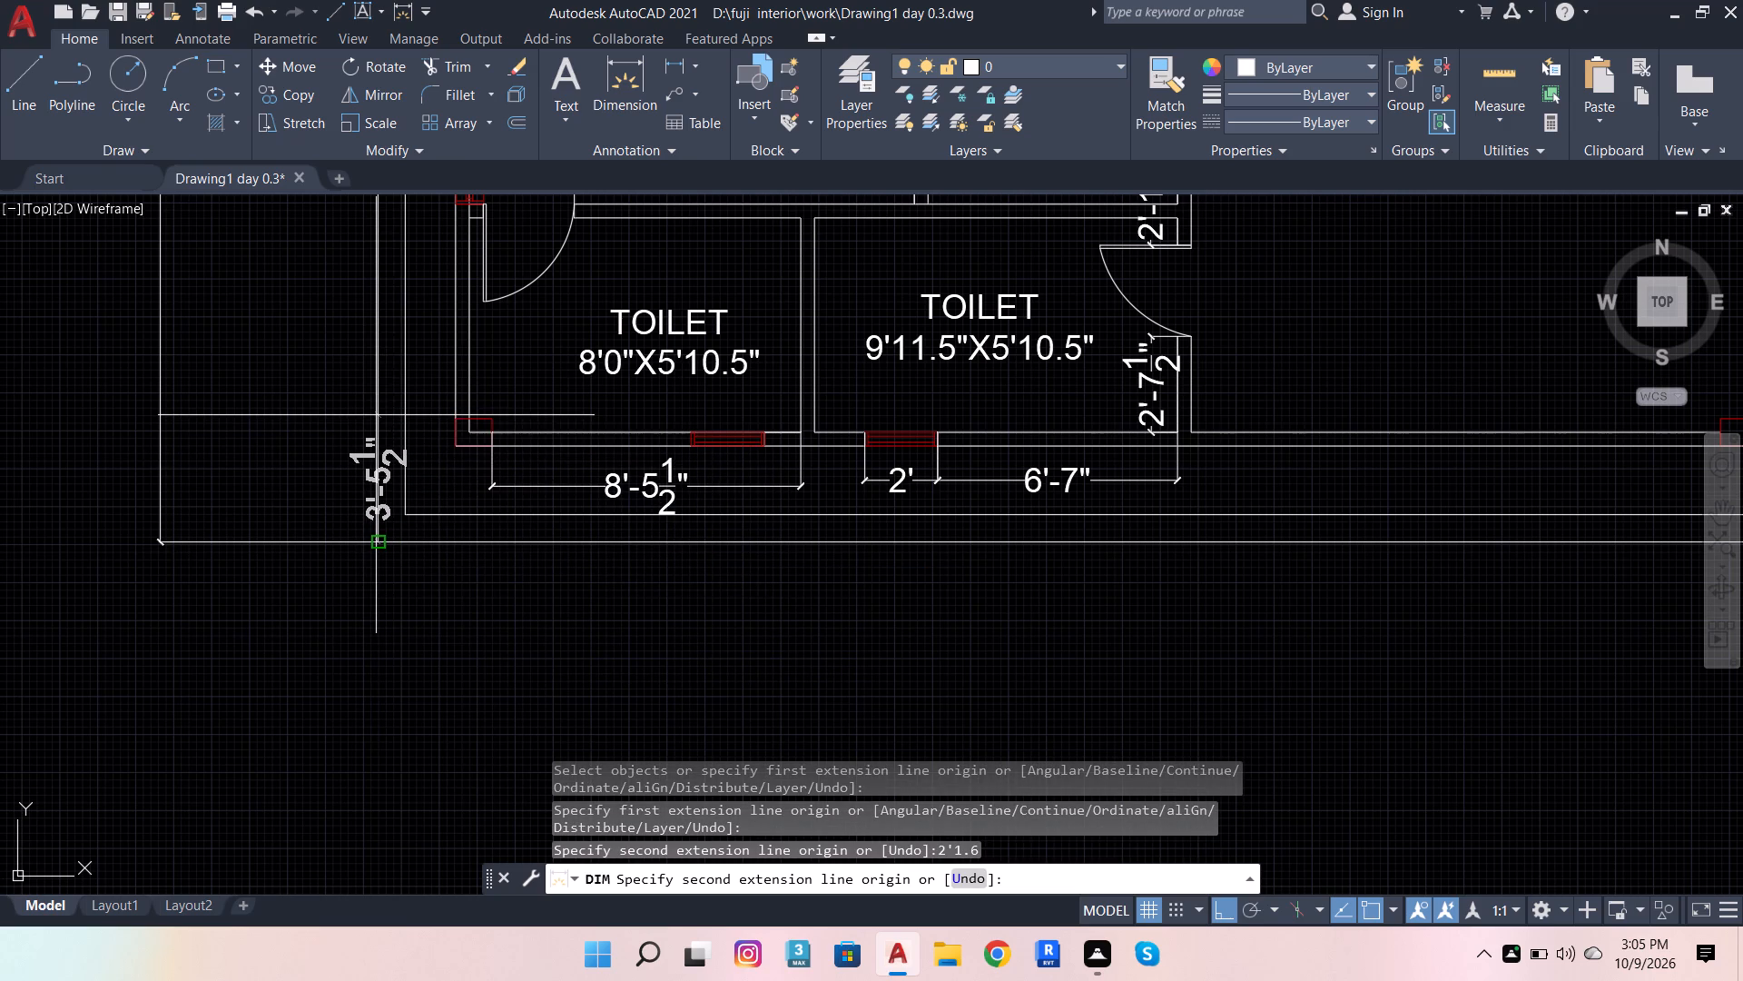
text(2')
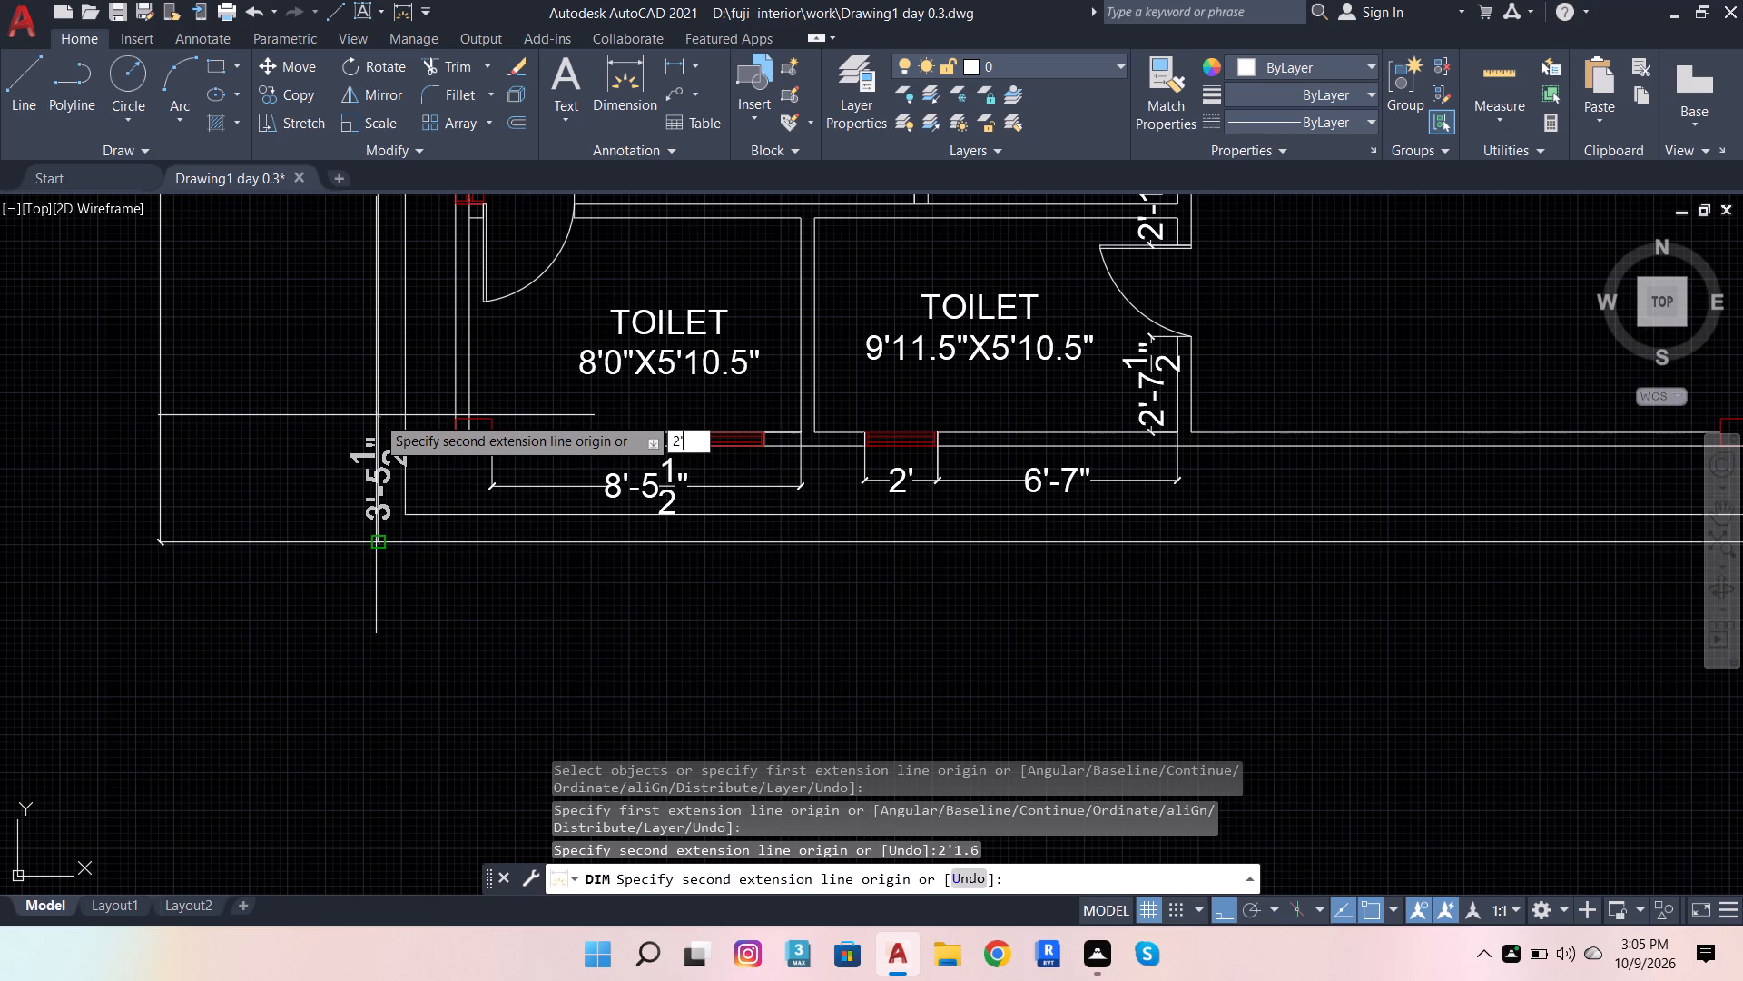
key(1)
key(period)
key(6)
key(Return)
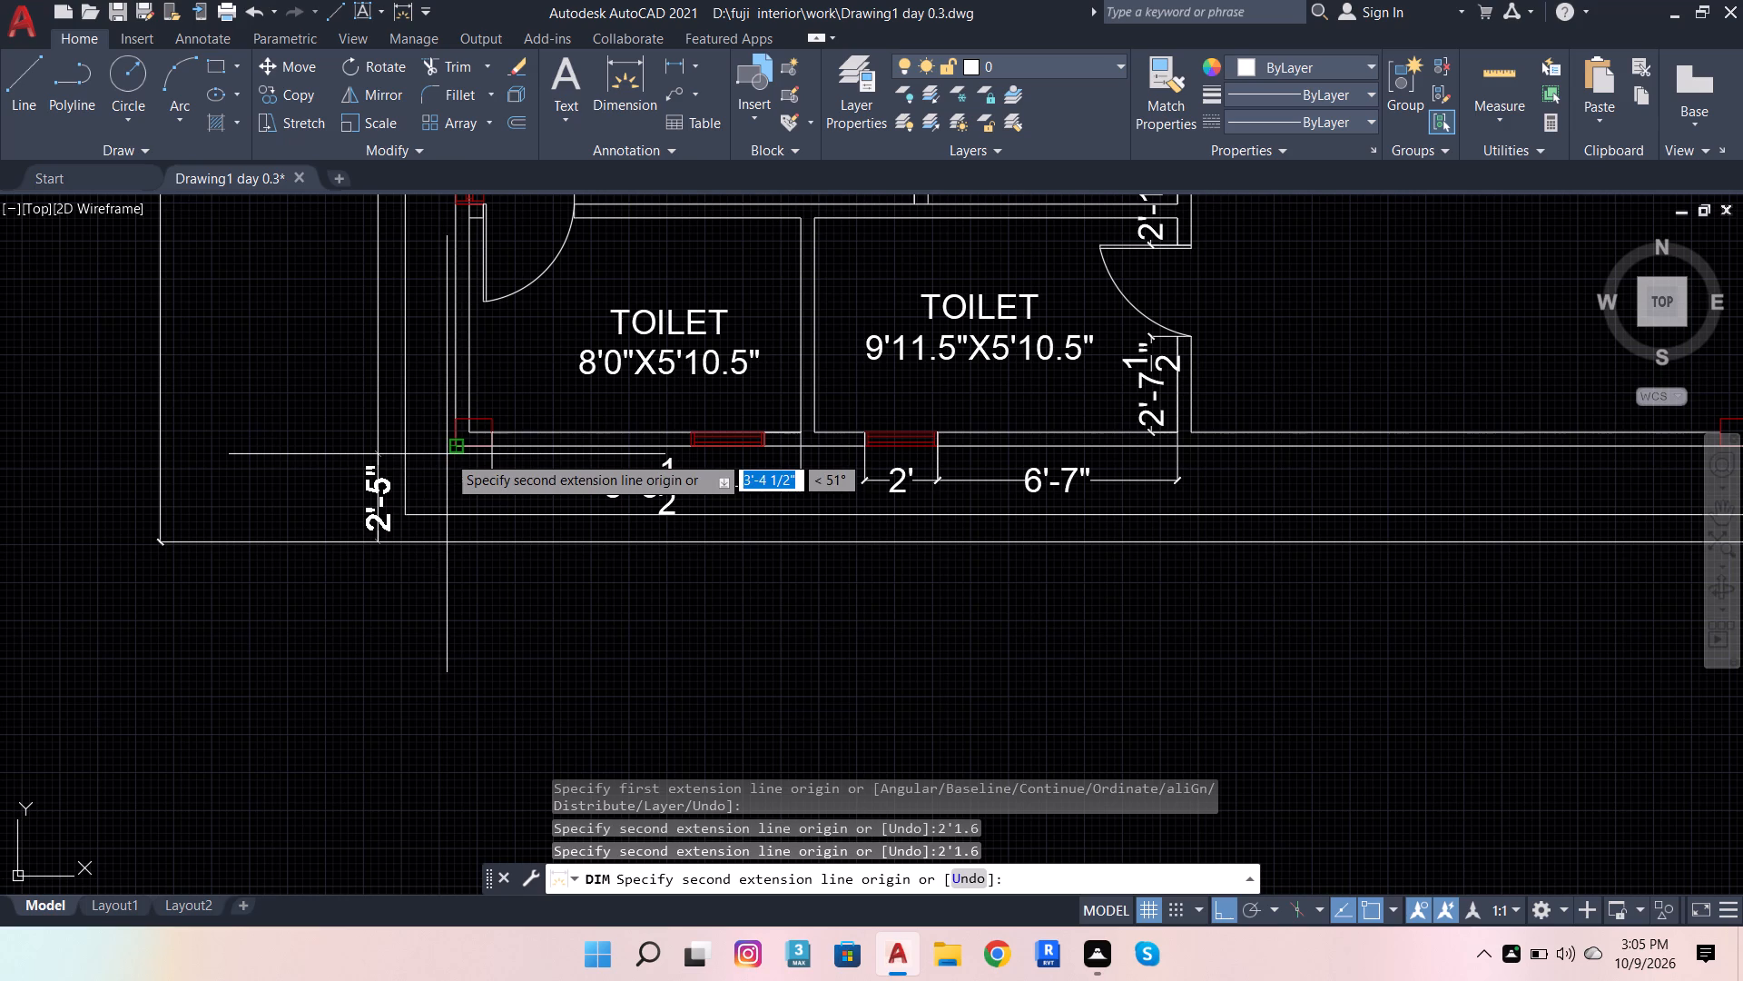
click(460, 448)
click(326, 476)
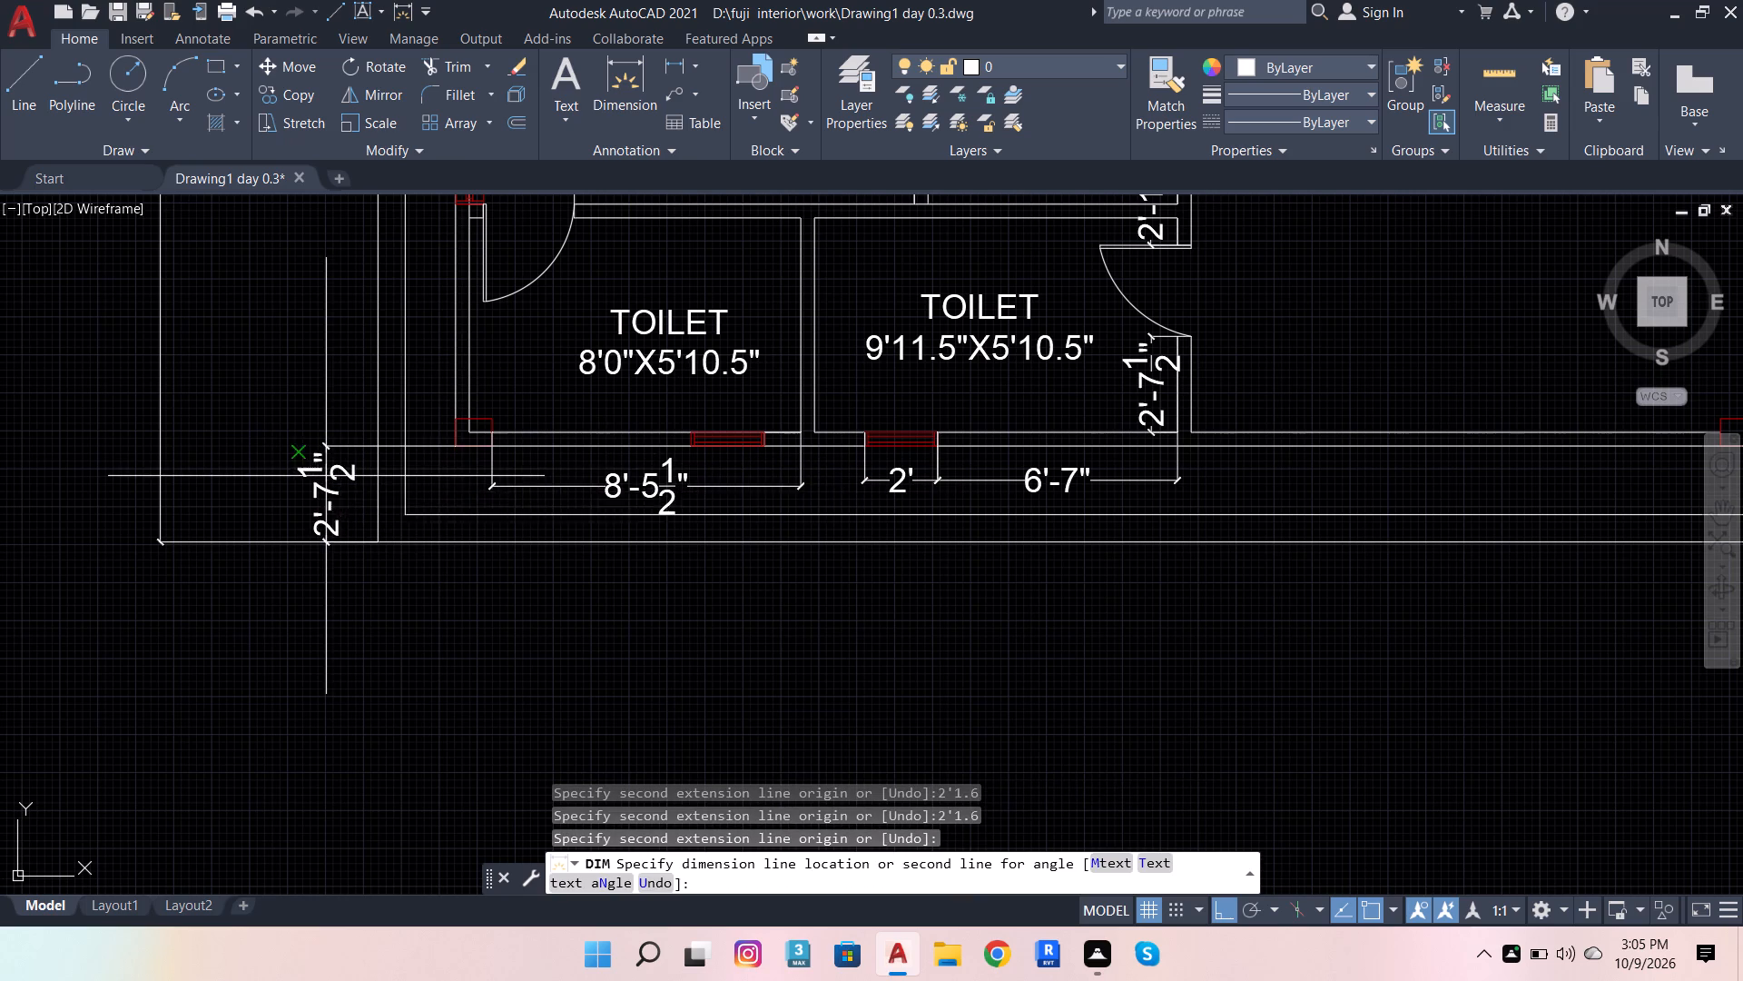
scroll(397, 405, down, 3)
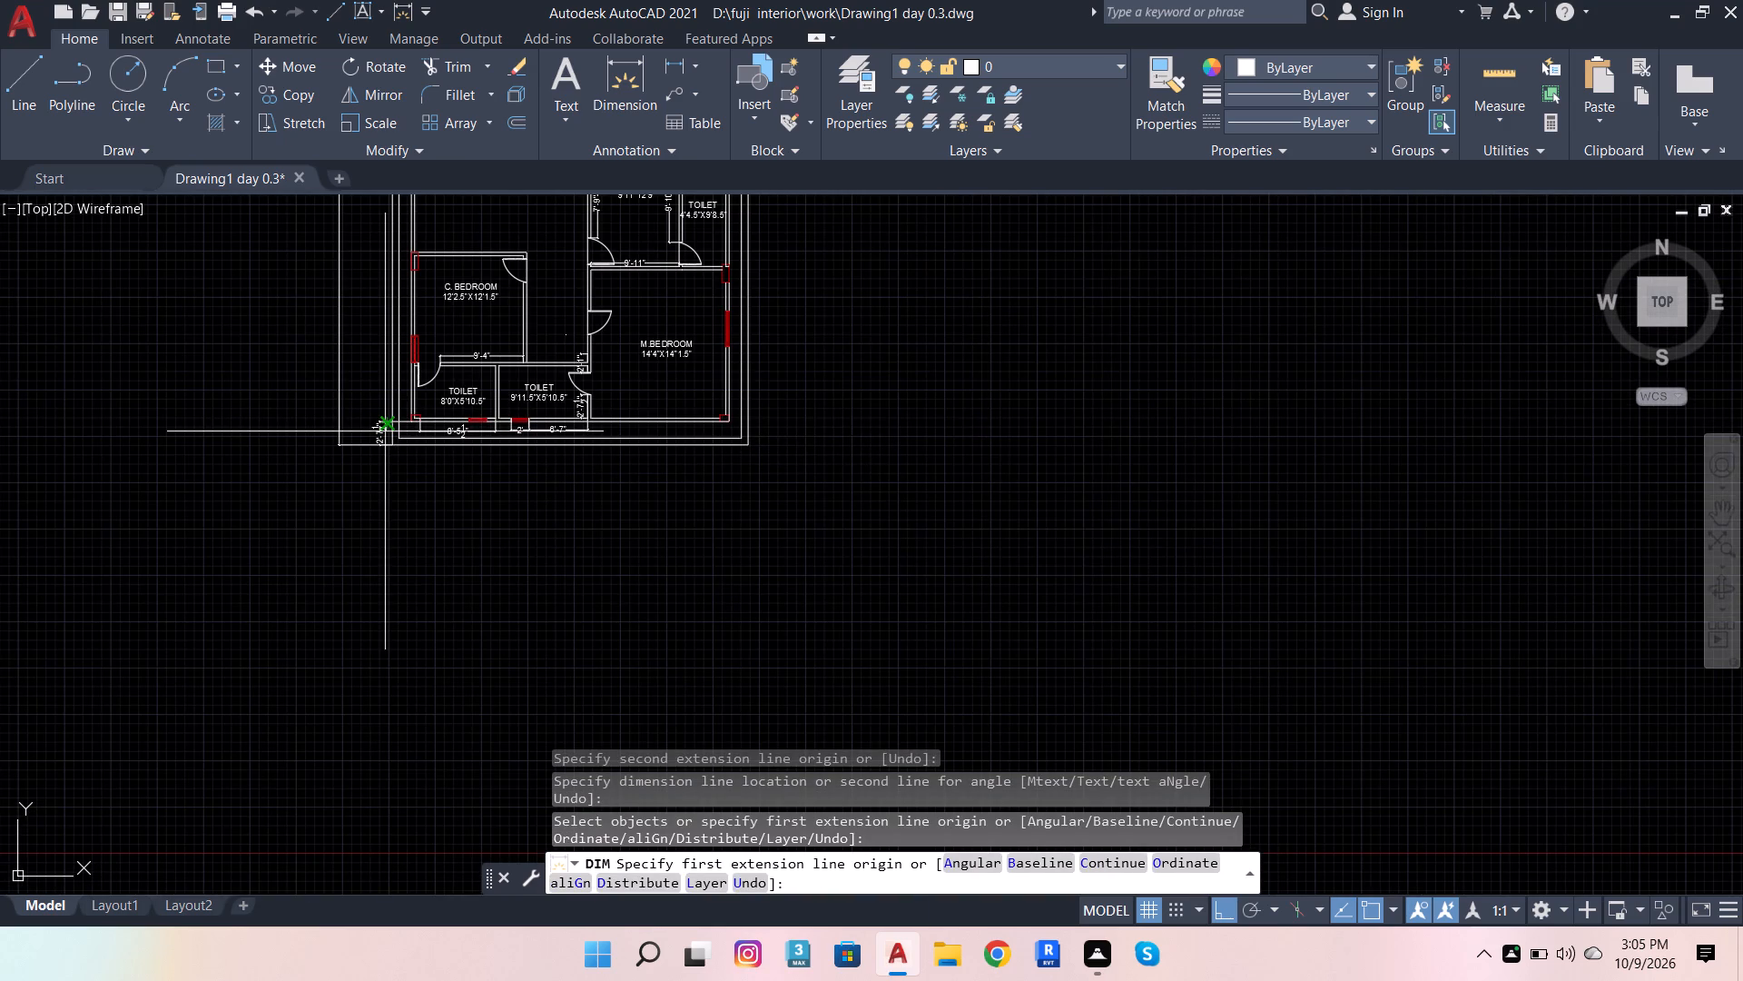
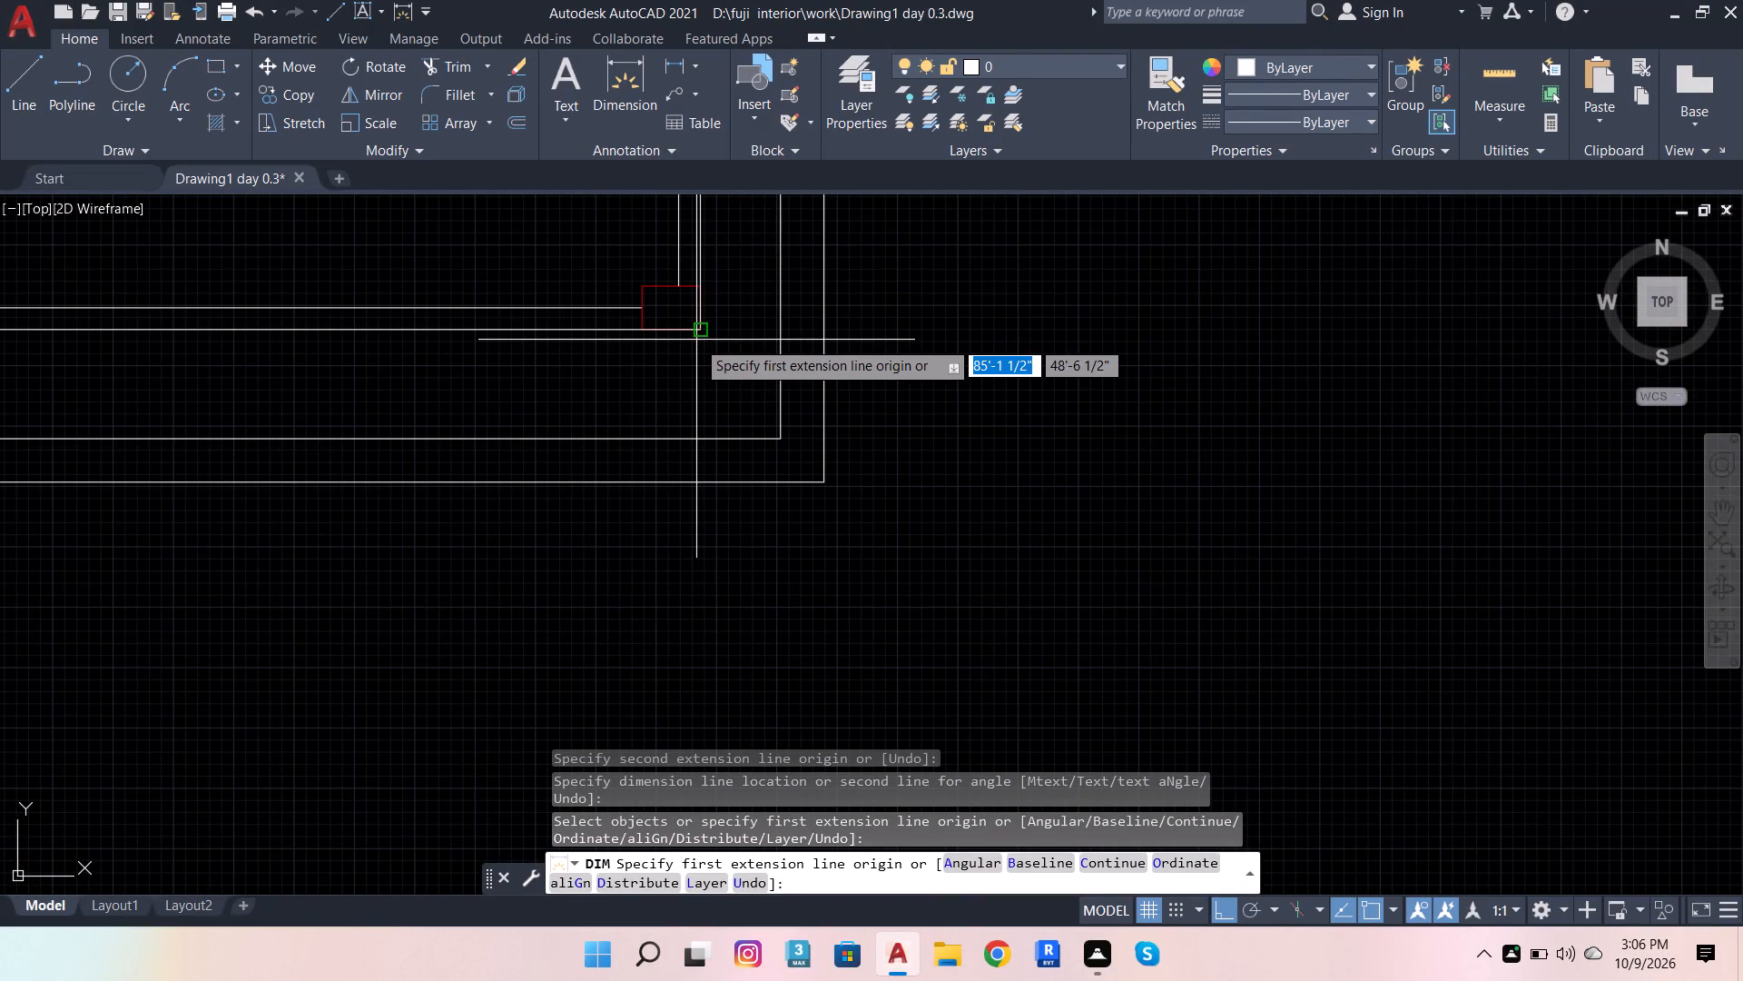
Add a vertical dimension from the plan's bottom-right column corner to the outer plot boundary, placed outside the boundary.
click(699, 334)
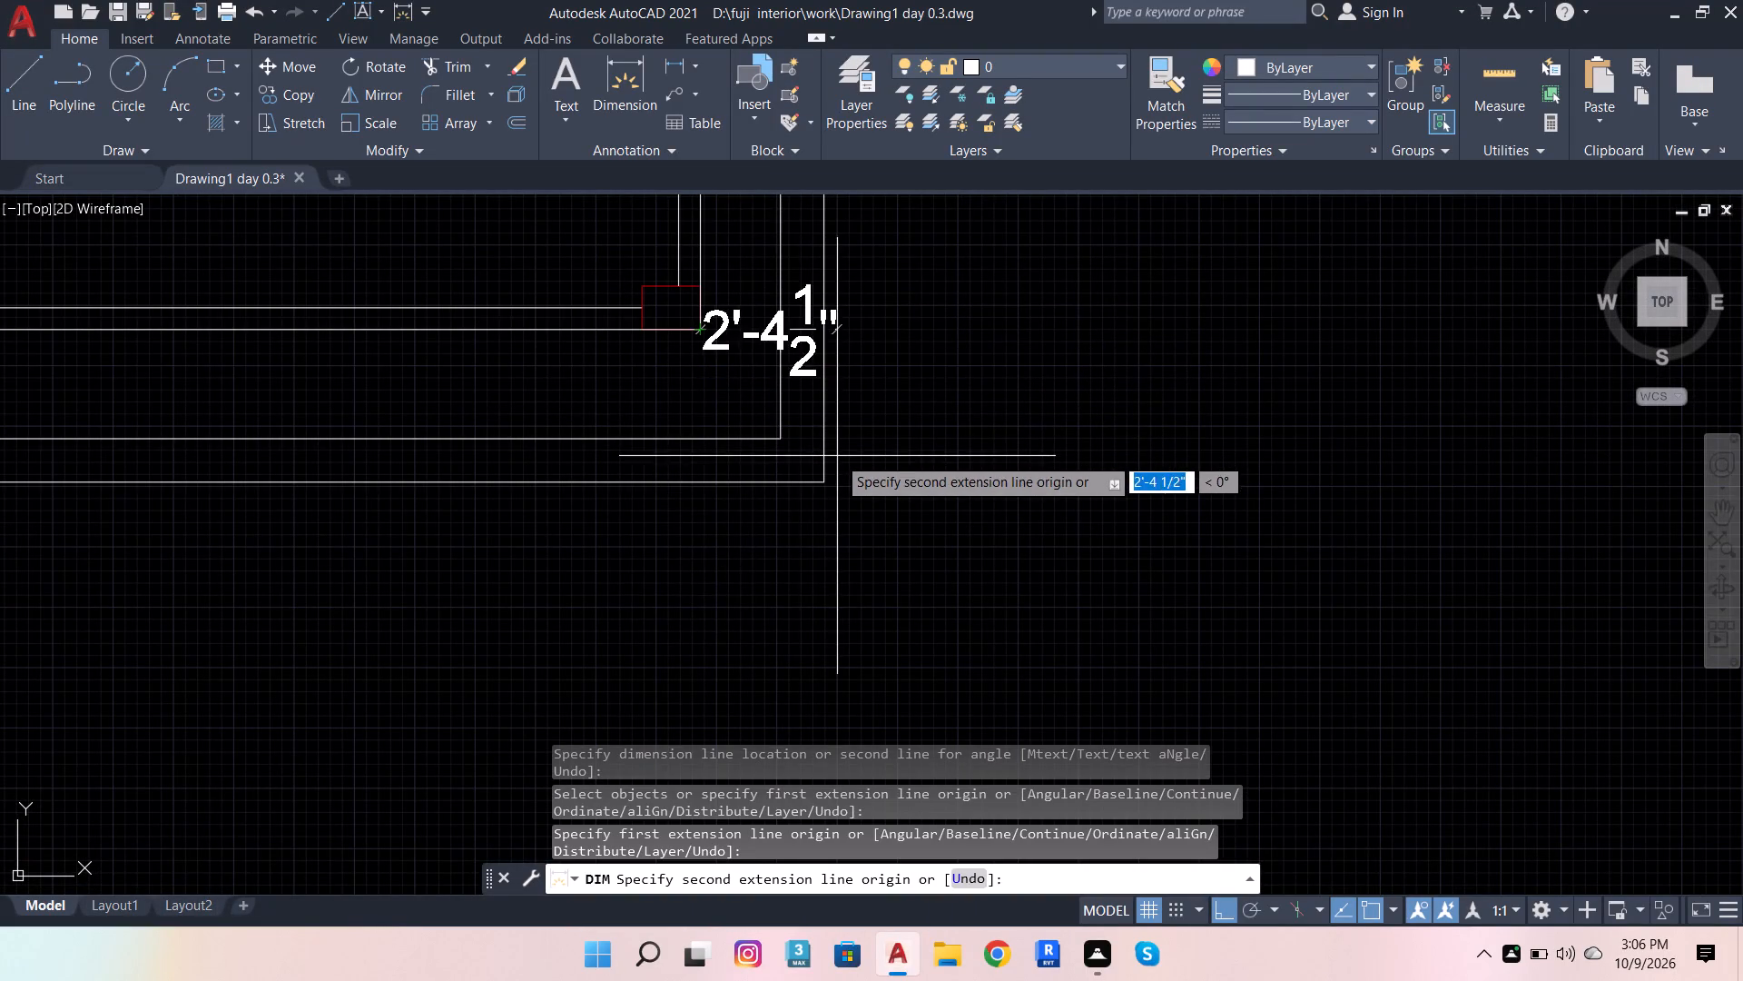
click(820, 485)
click(956, 434)
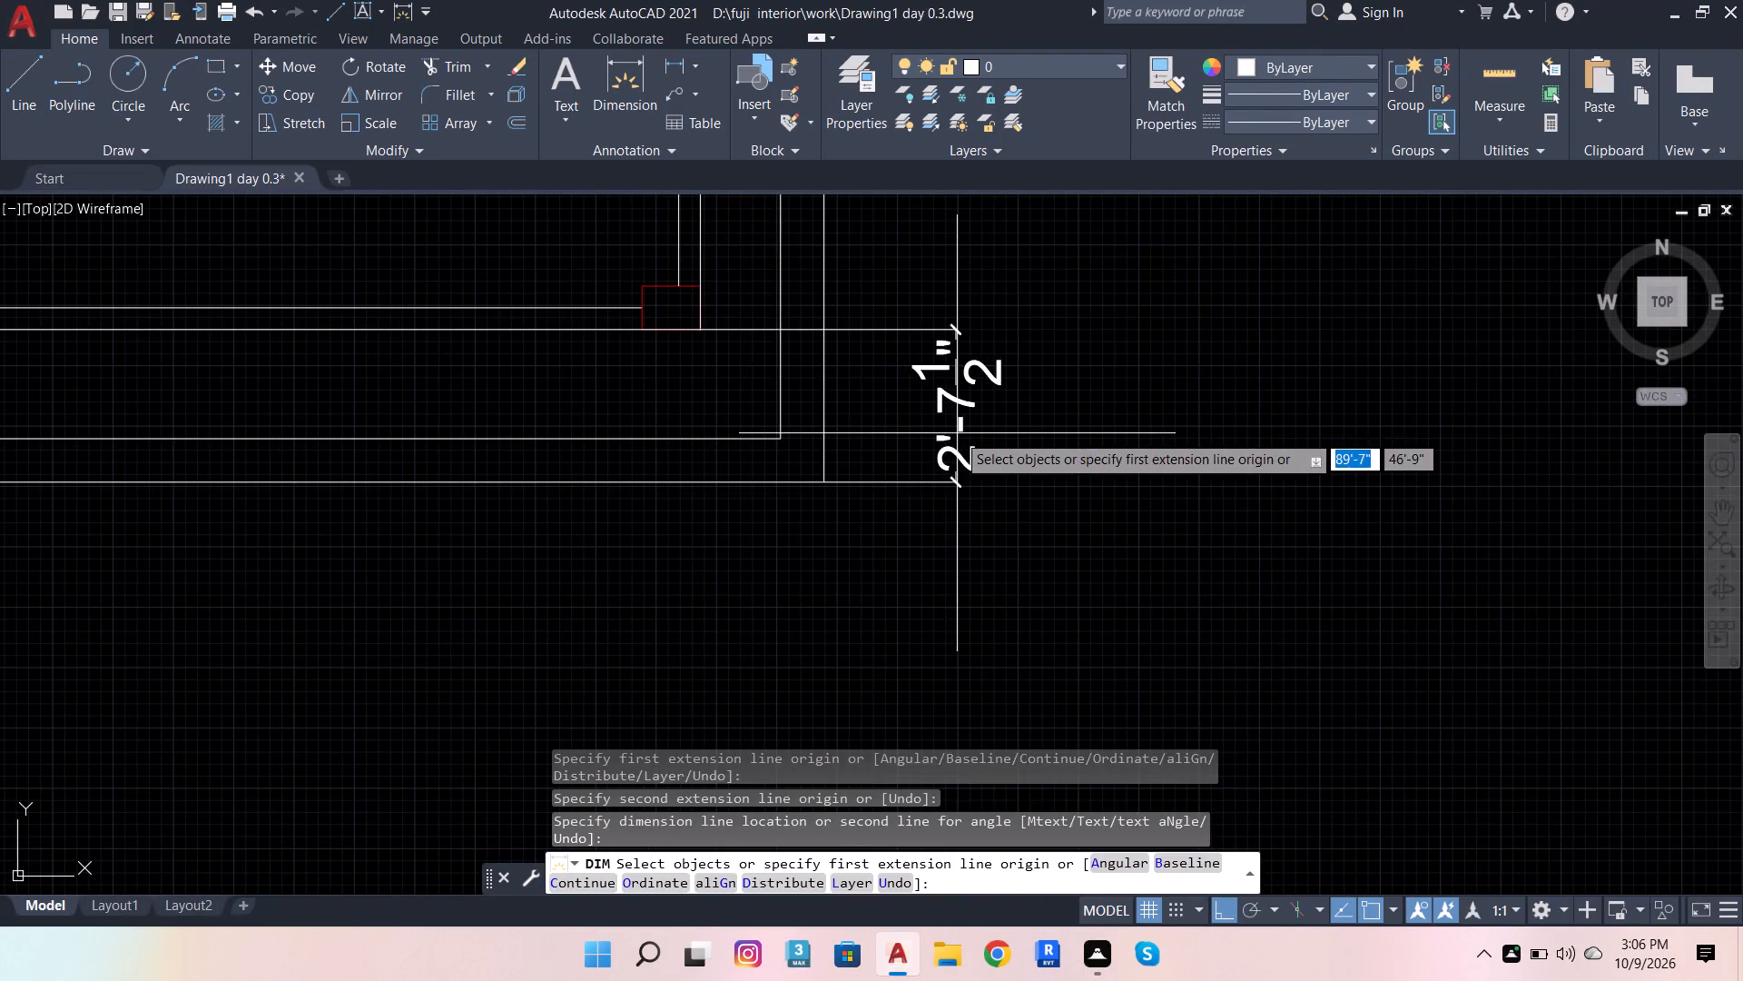
End dimensioning and check the dimensions across the floor plan, from the corridor and kitchen down to the bedrooms, toilets and plot boundary.
scroll(855, 461, down, 6)
scroll(871, 389, up, 2)
scroll(828, 511, down, 1)
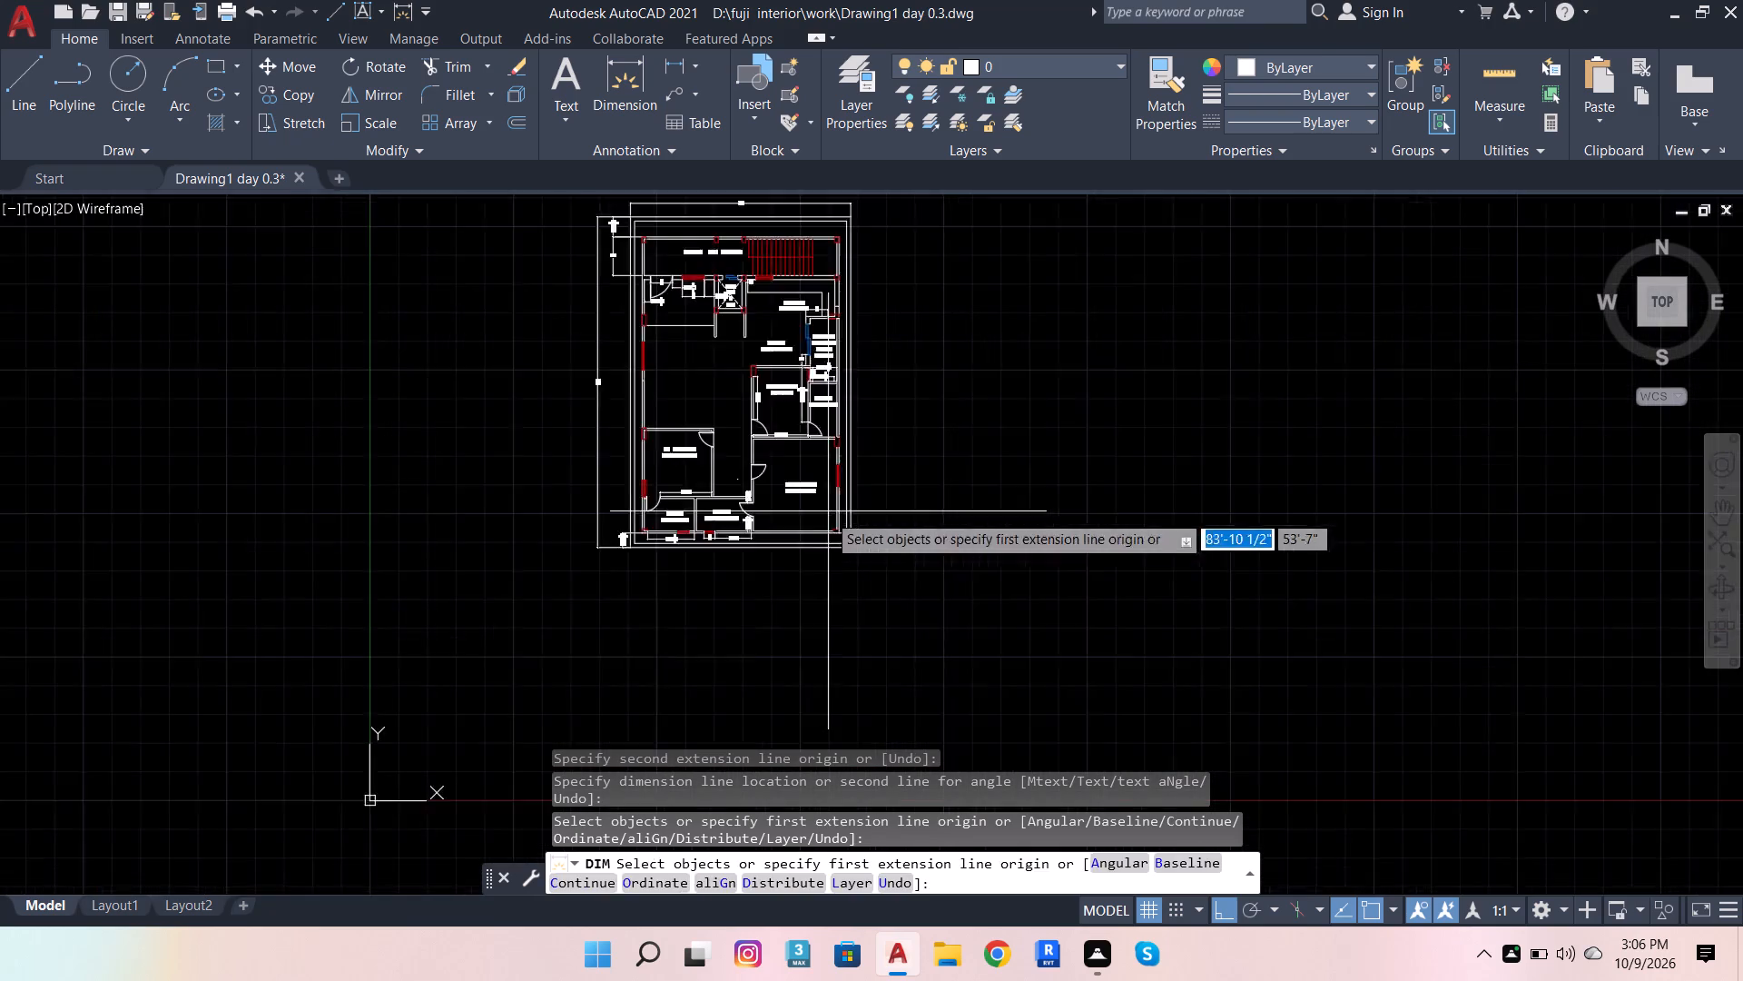
scroll(826, 515, down, 1)
scroll(825, 341, up, 4)
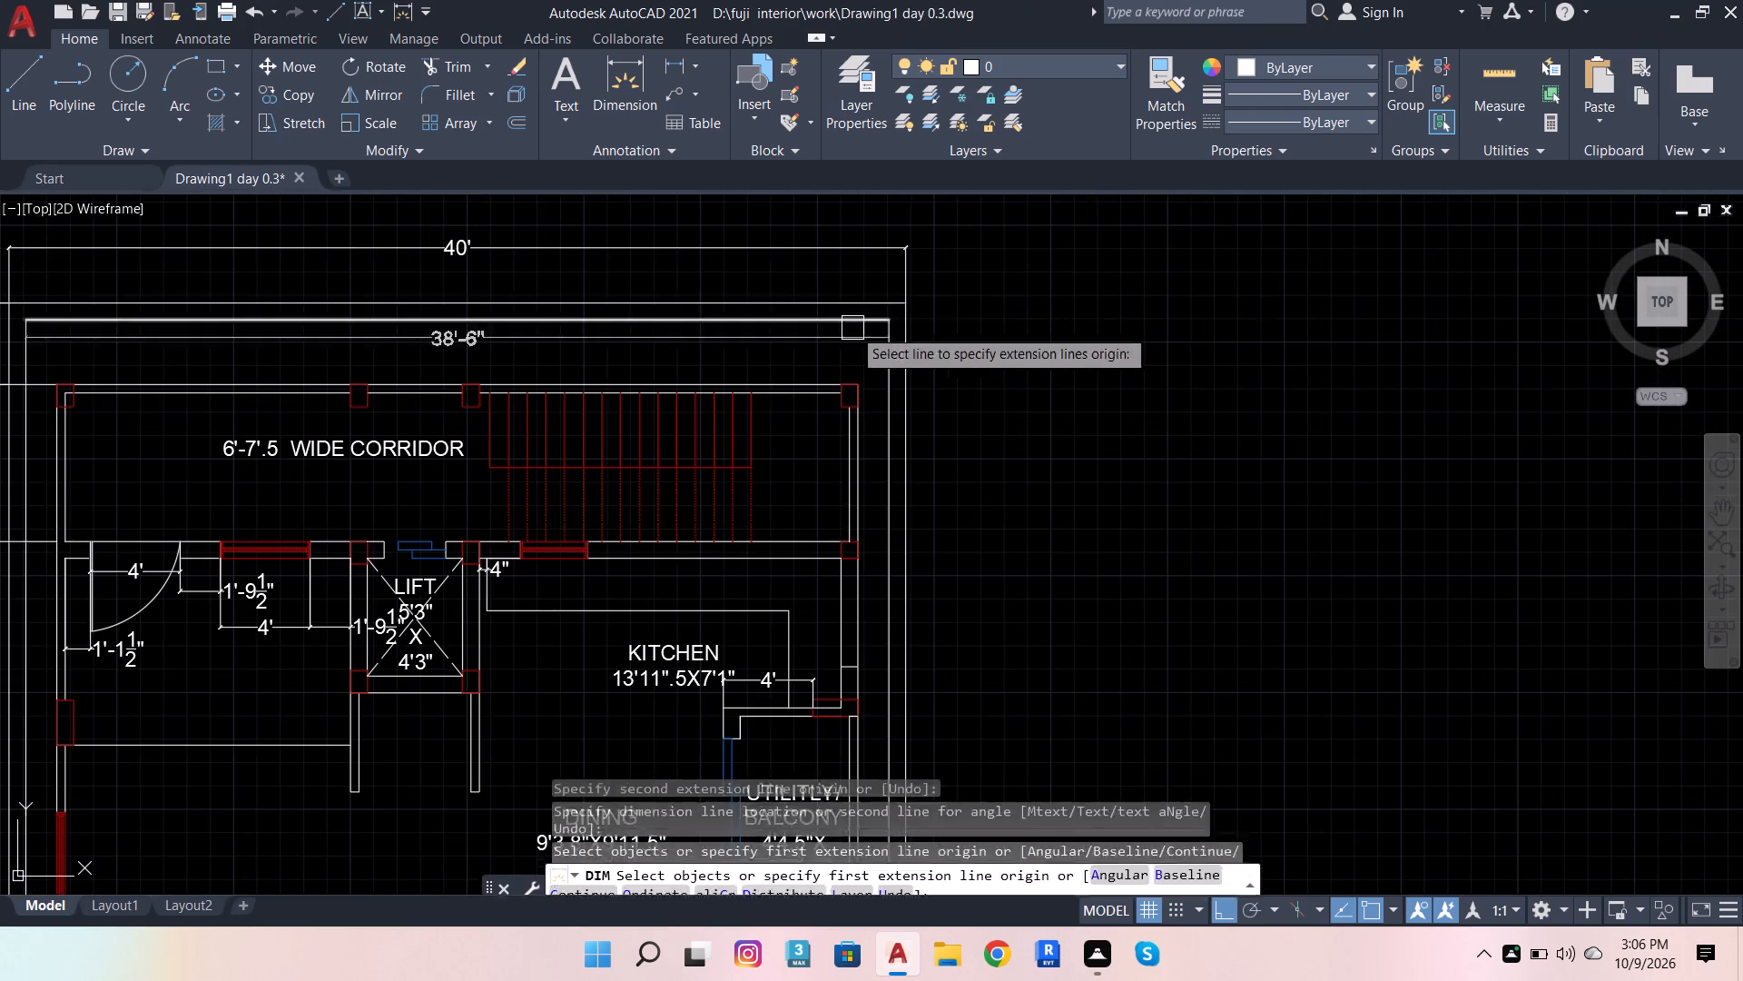
scroll(884, 341, down, 3)
scroll(873, 633, up, 3)
scroll(892, 581, down, 2)
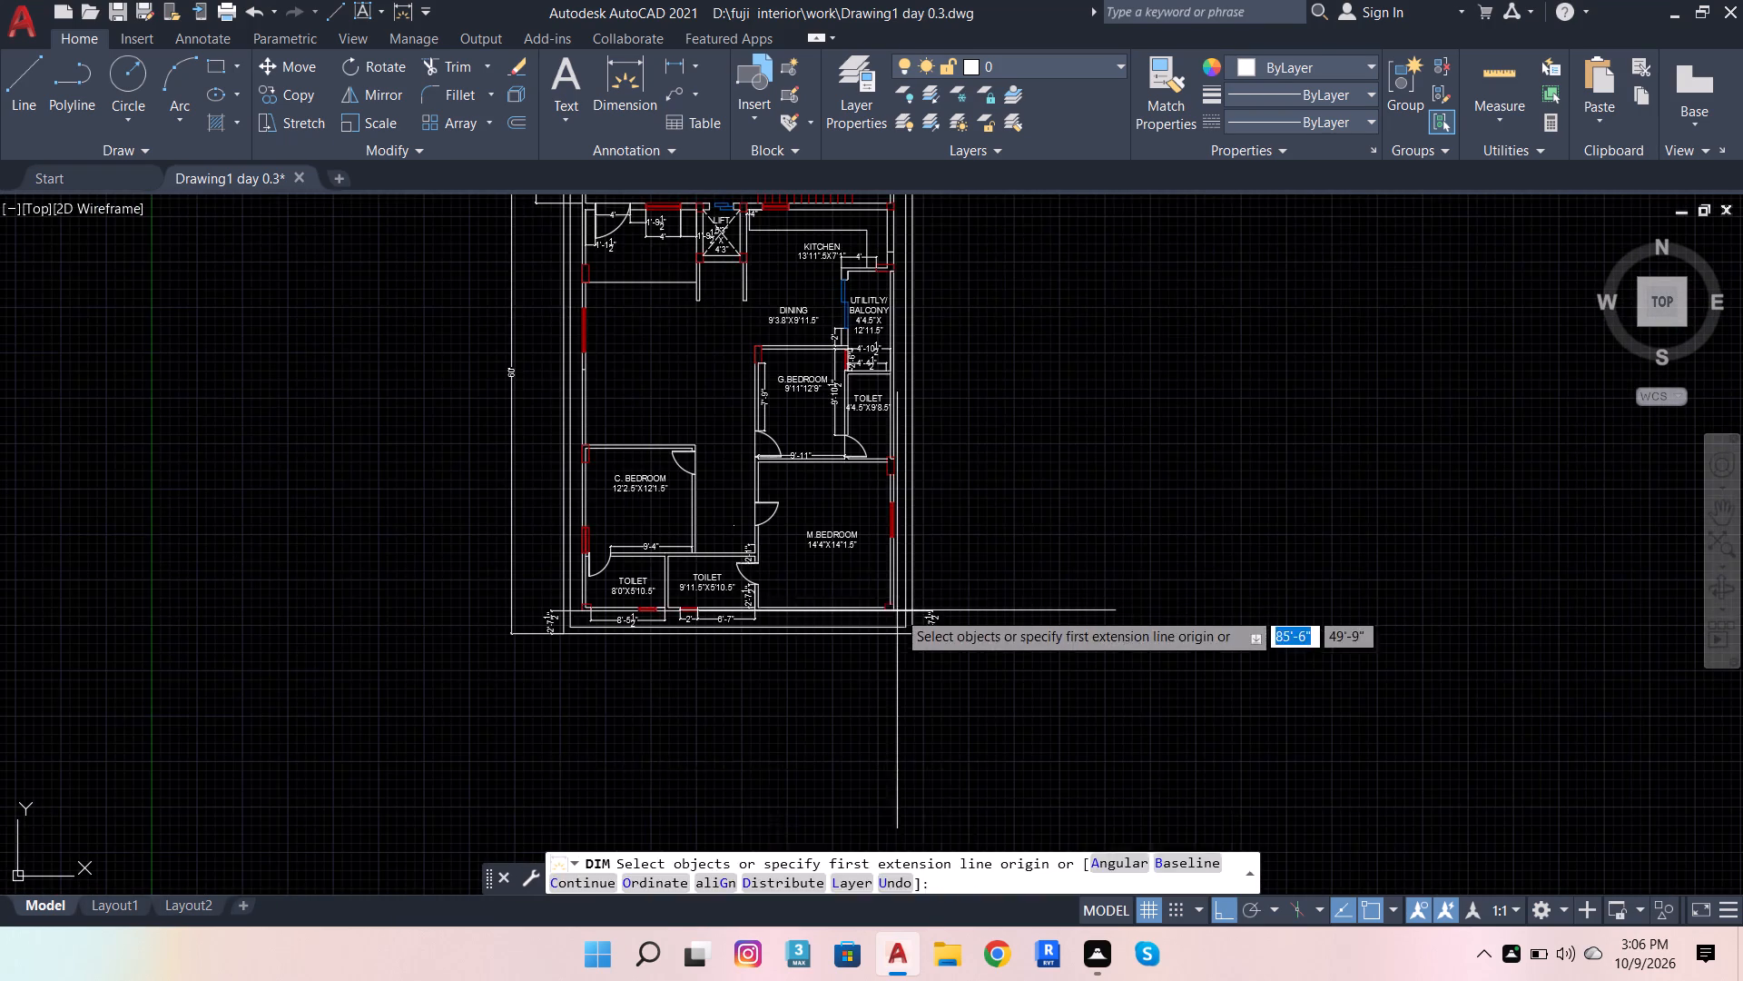
scroll(897, 617, up, 2)
scroll(923, 635, down, 1)
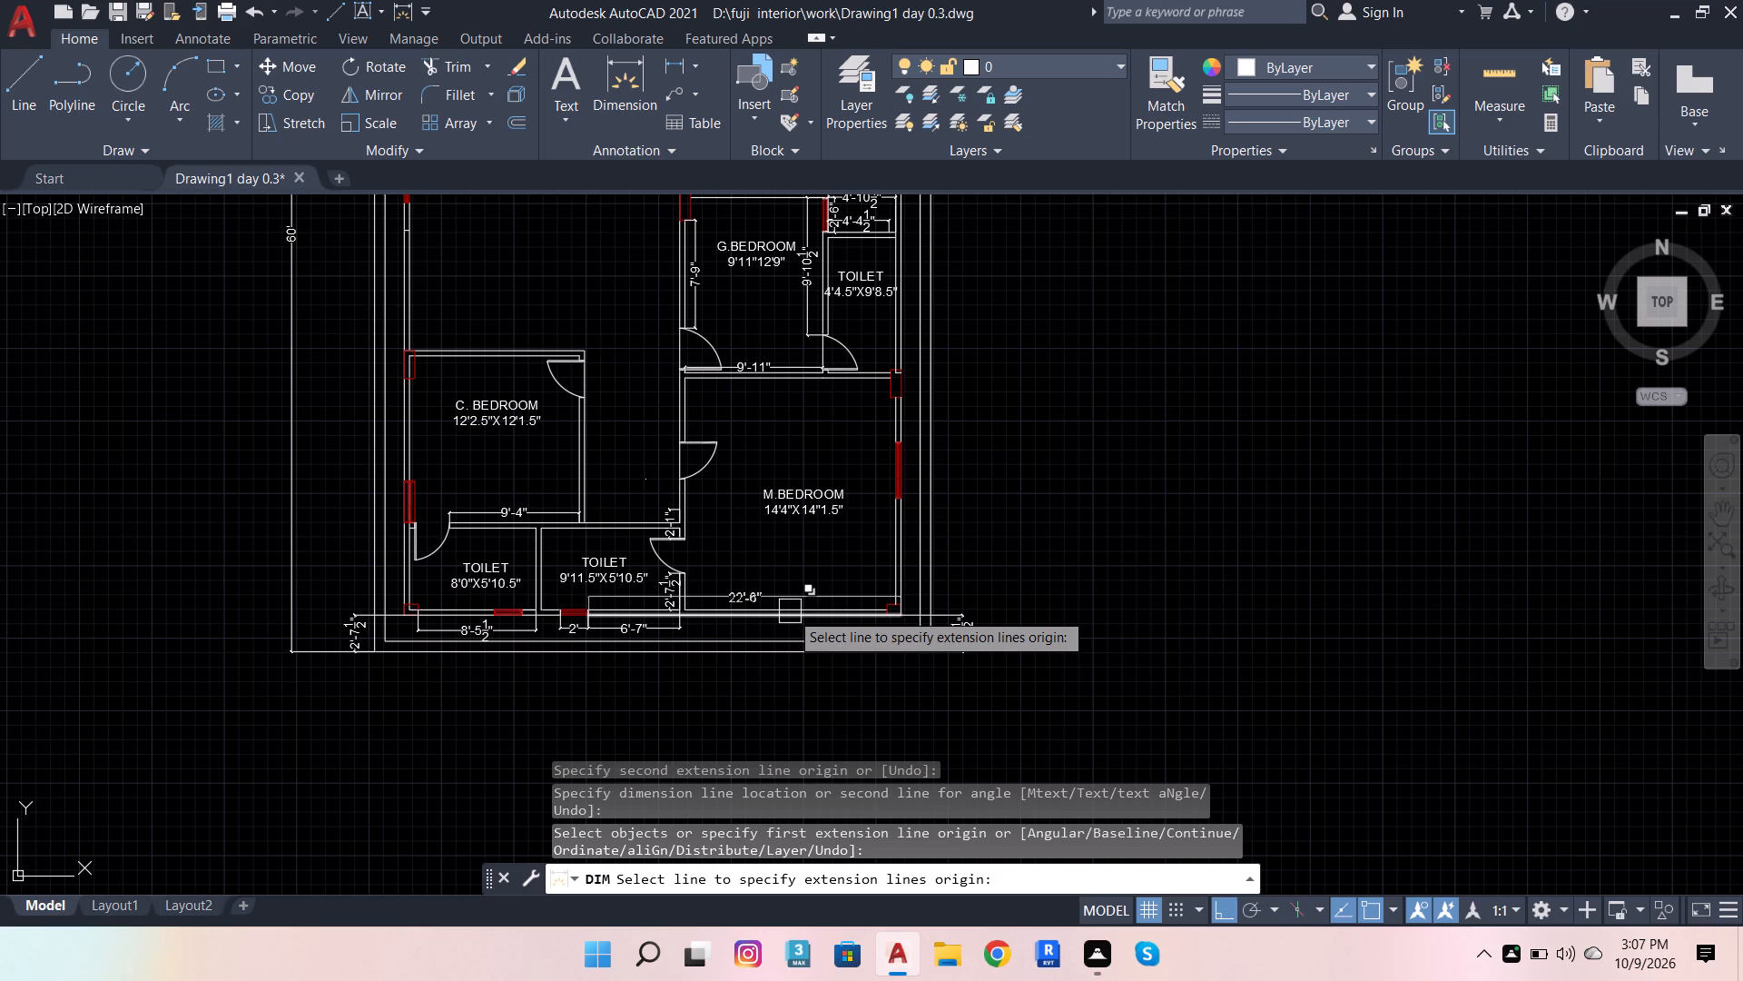
scroll(515, 662, up, 2)
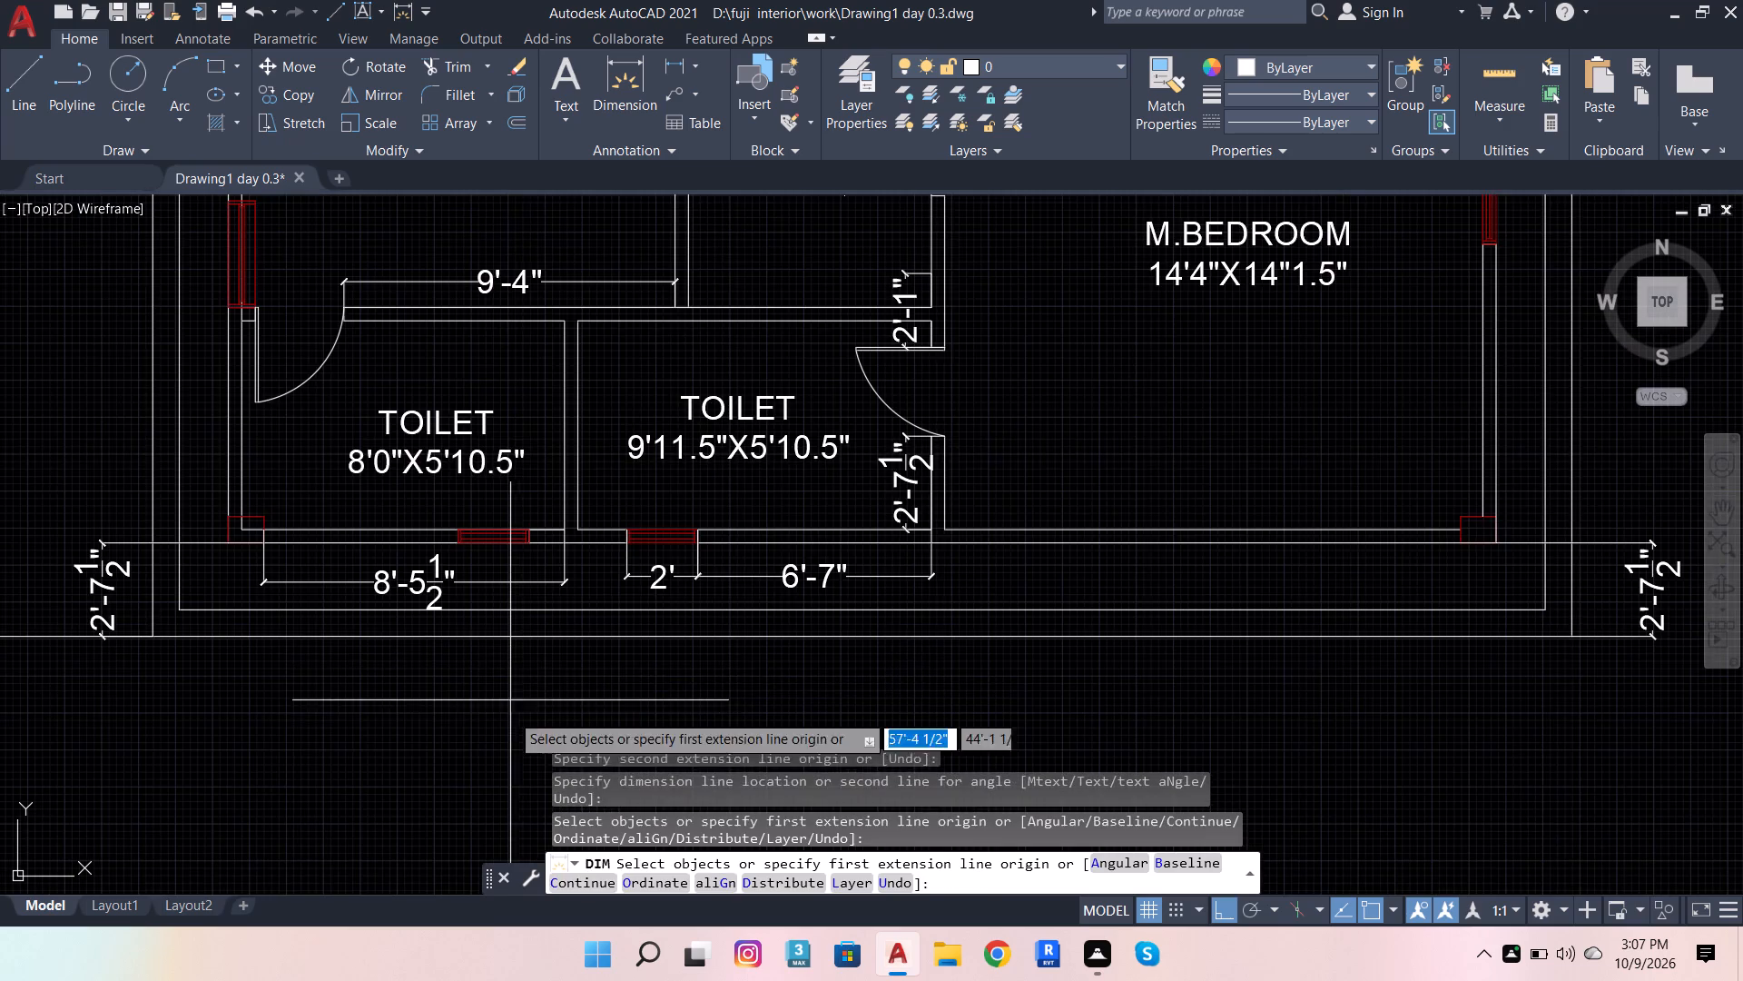
scroll(418, 506, down, 3)
key(Escape)
key(Escape)
key(Escape)
key(Escape)
key(Escape)
scroll(545, 510, down, 2)
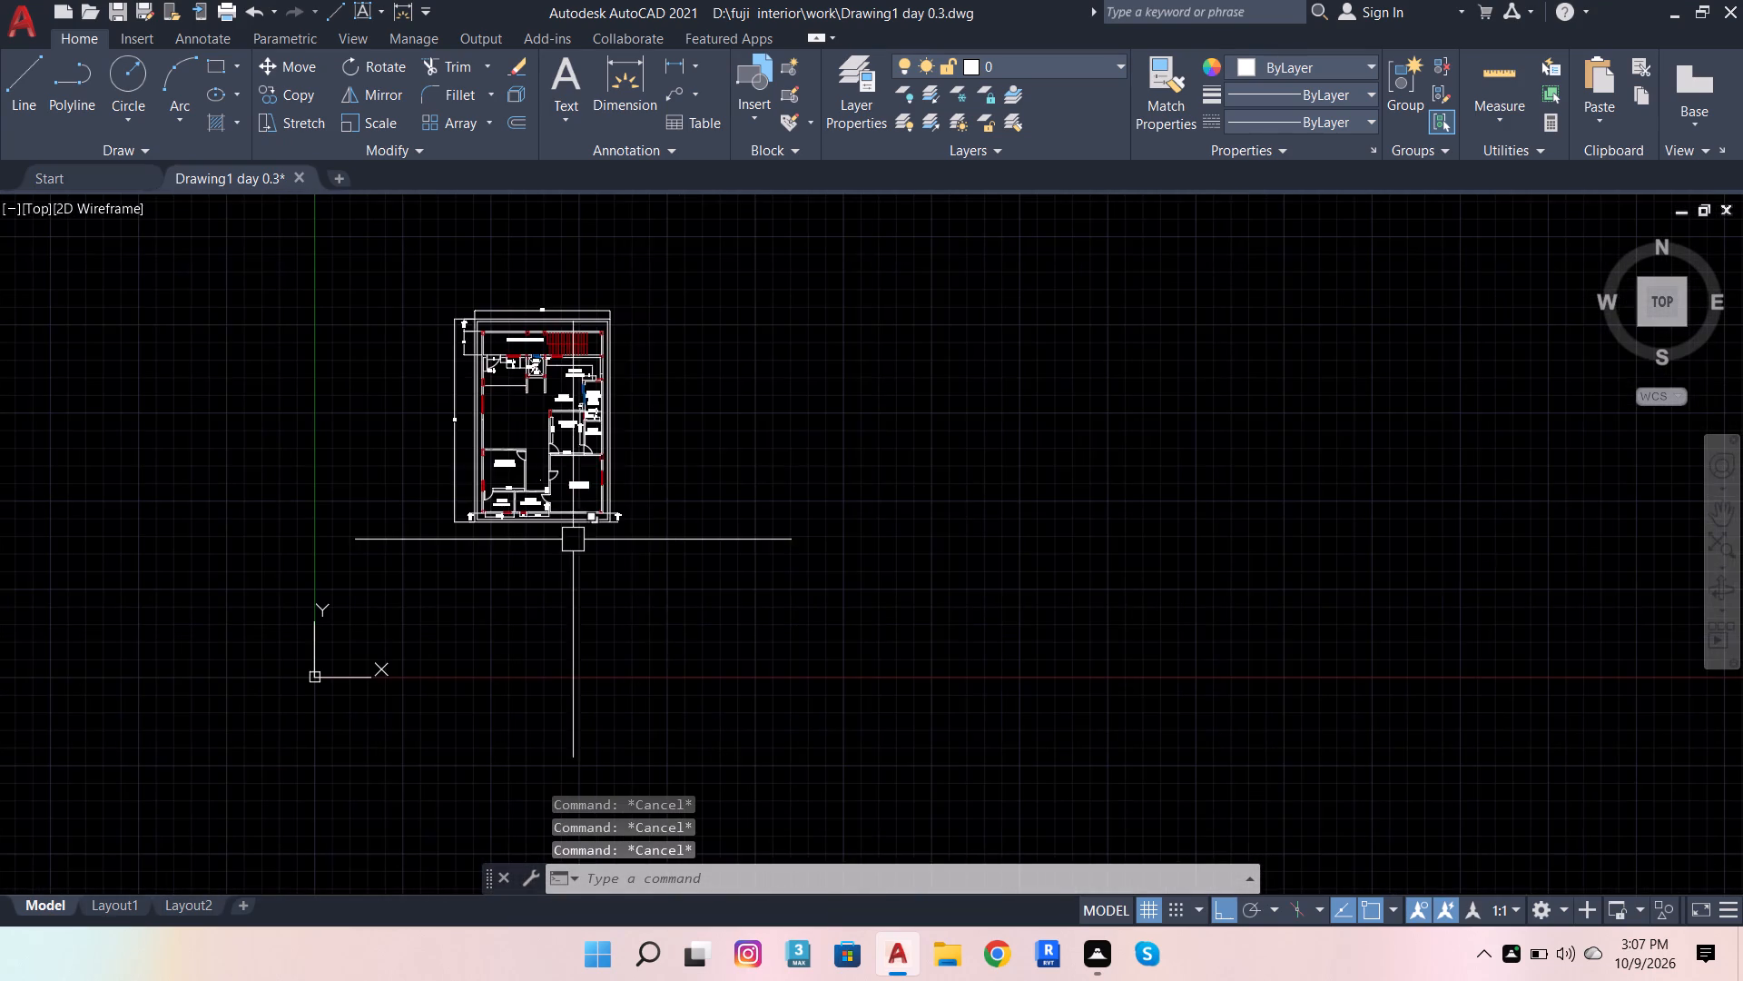
scroll(444, 390, up, 3)
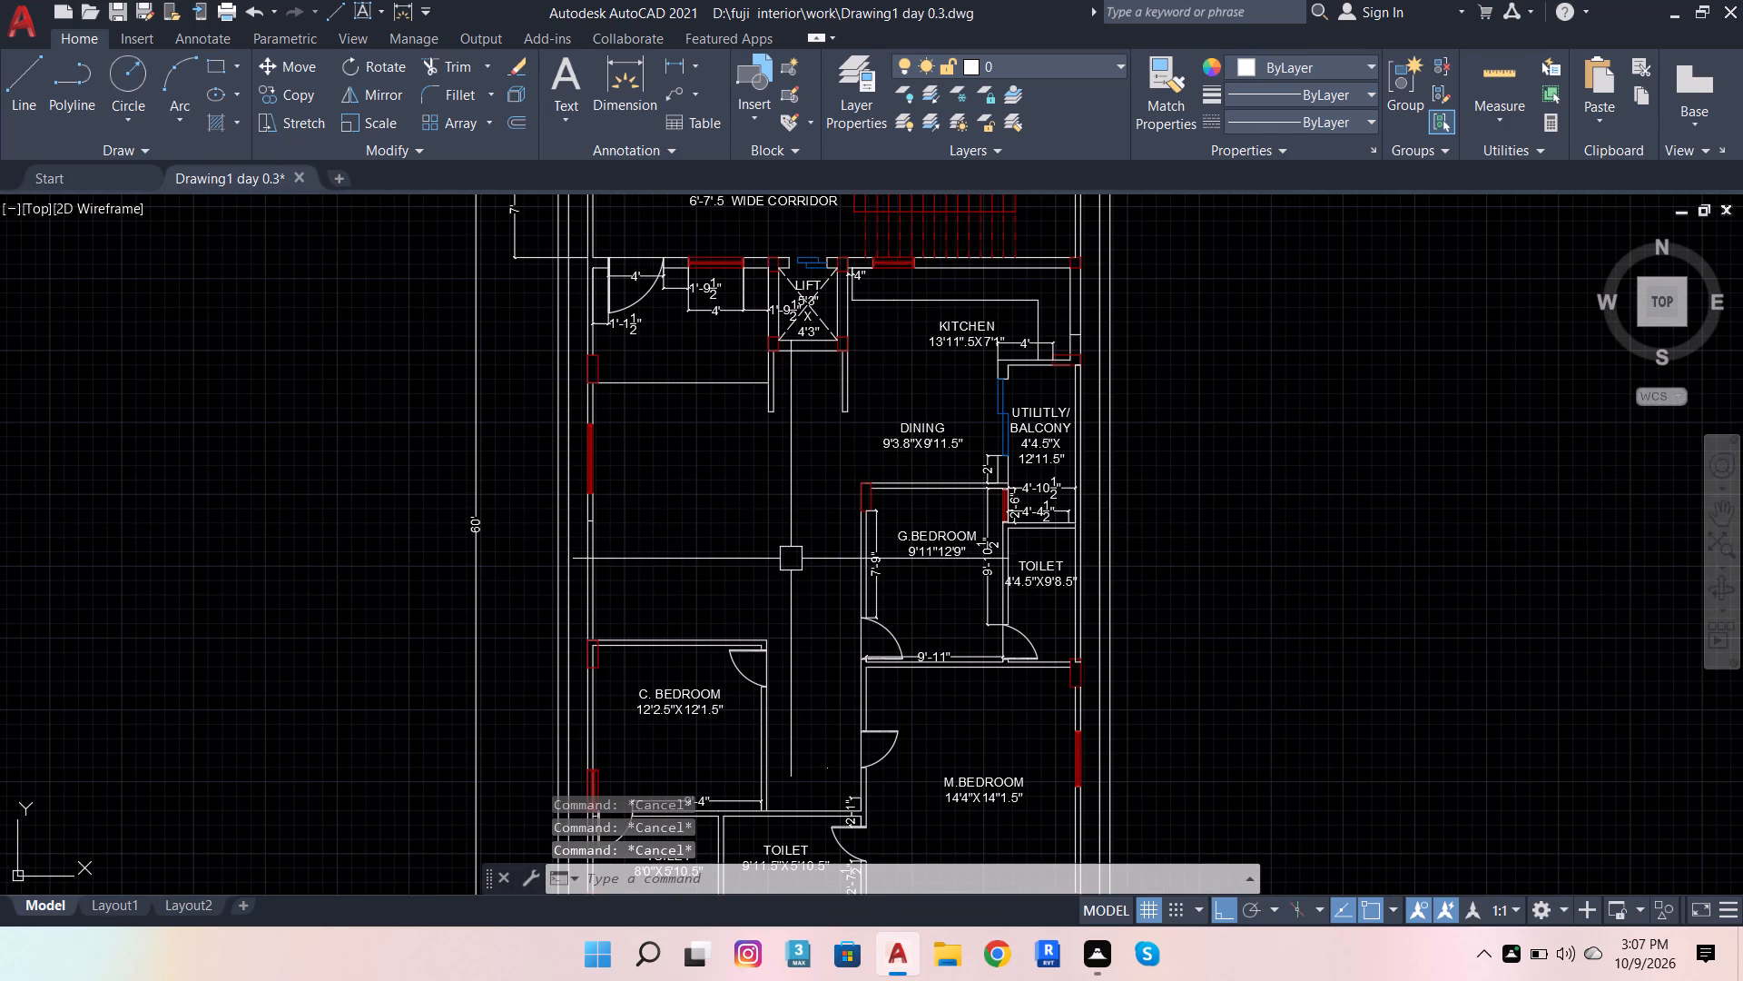
Save the floor plan drawing under its existing file name.
key(ctrl+s)
key(ctrl+s)
key(ctrl+s)
key(ctrl+s)
key(ctrl+s)
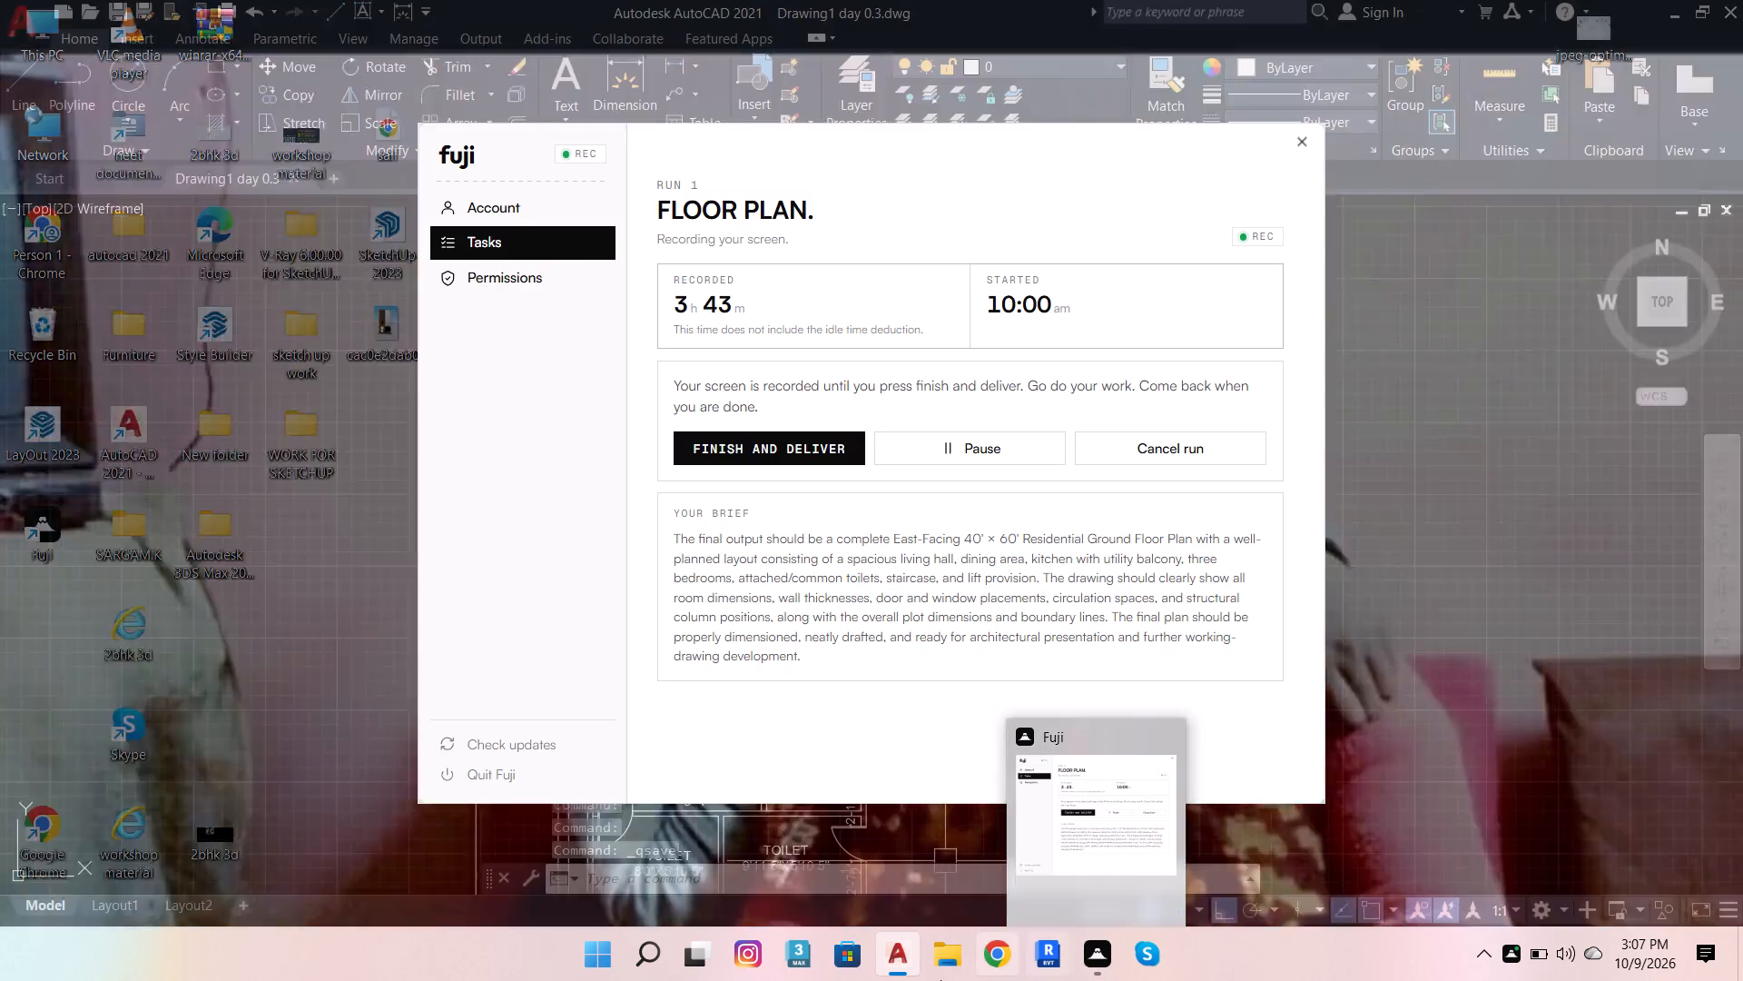
Close AutoCAD, accepting saving the changes to Drawing1 day 0.3.dwg.
scroll(874, 717, down, 2)
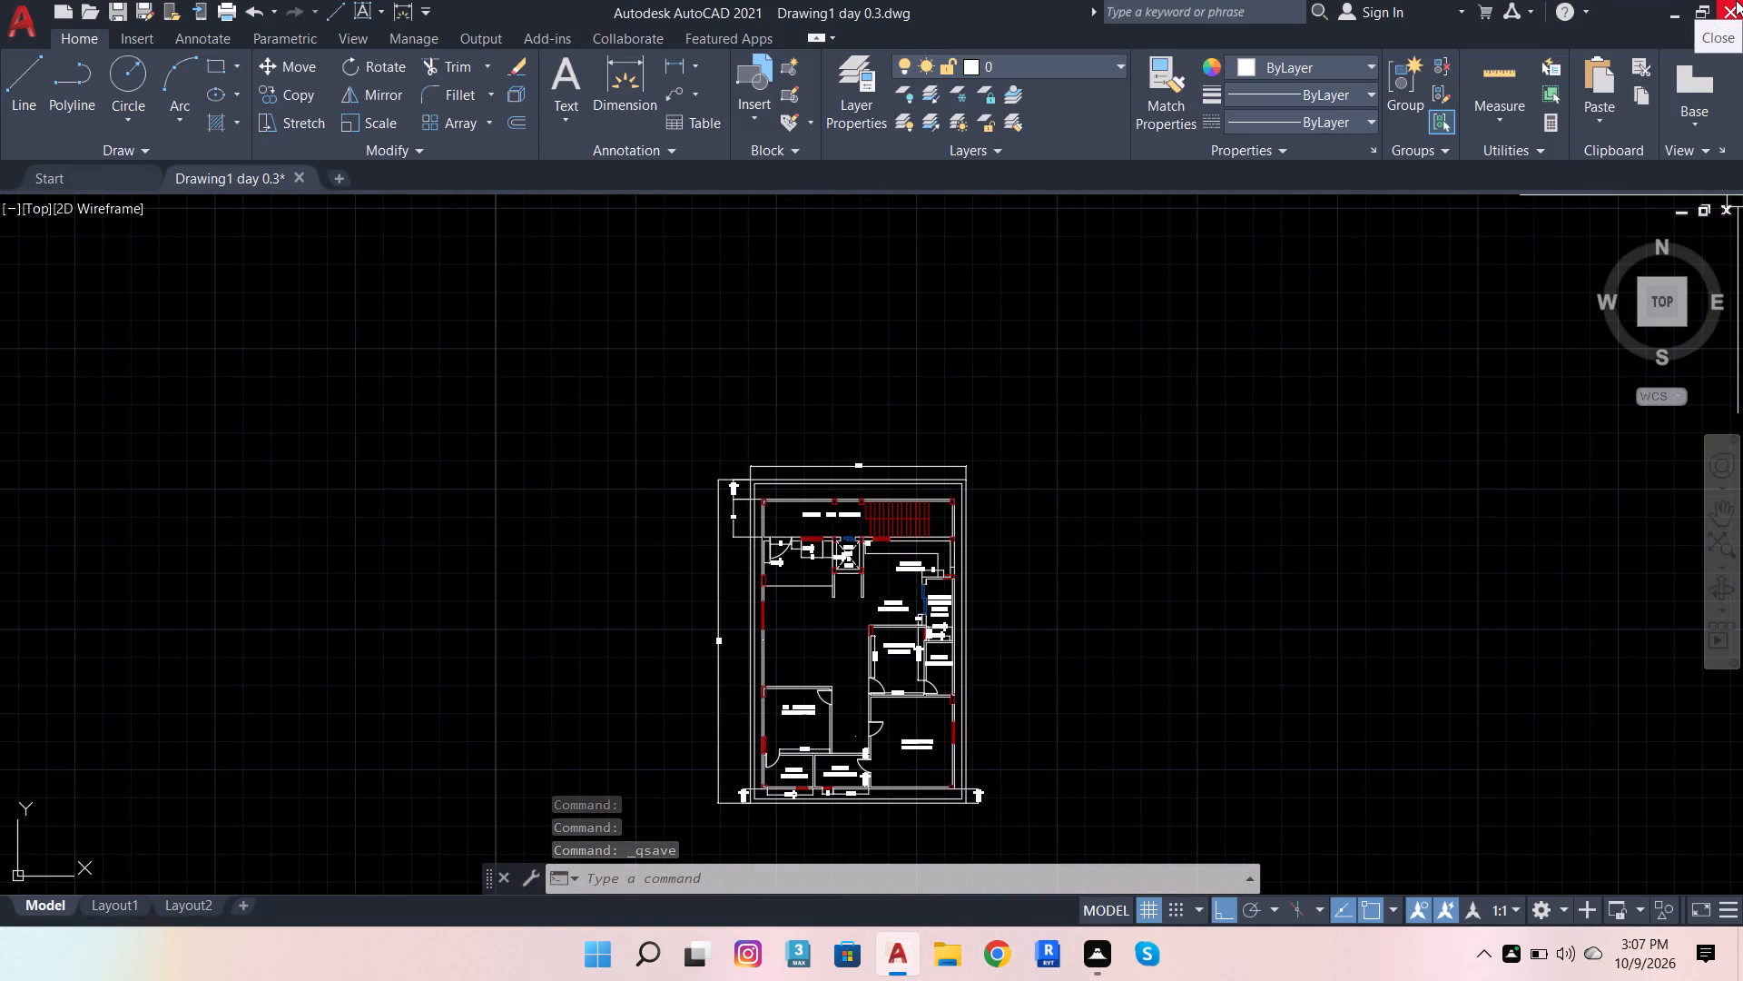
click(1736, 0)
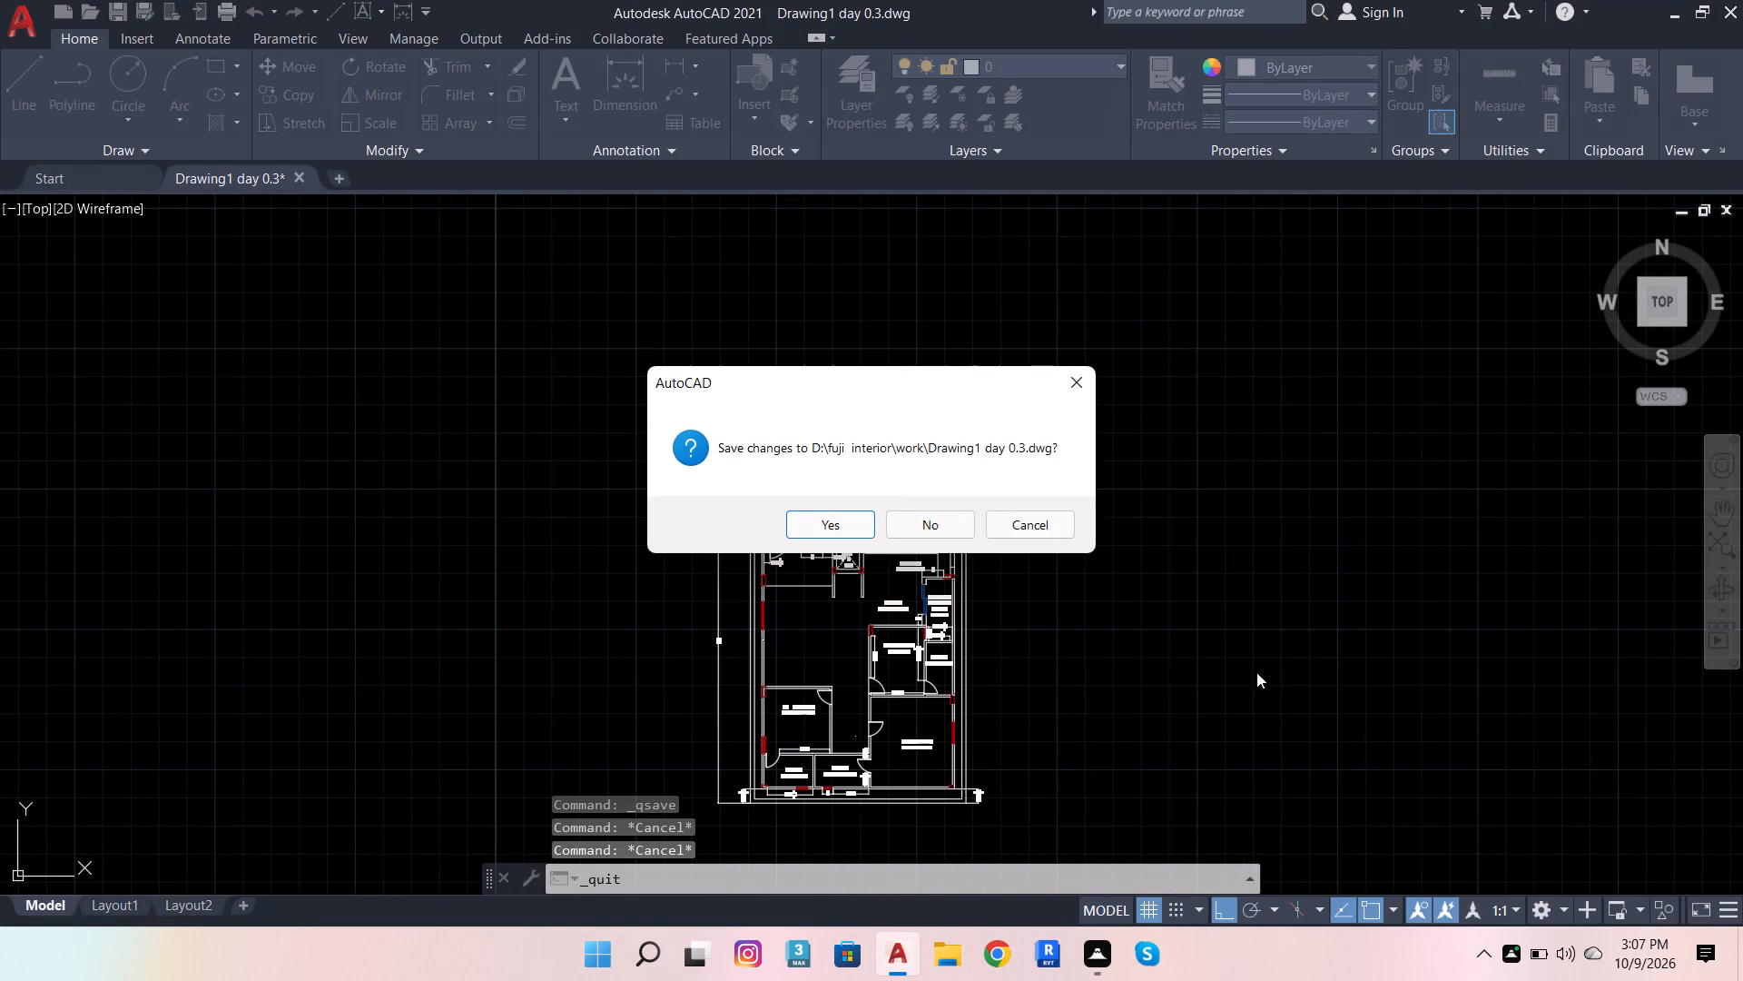
click(843, 524)
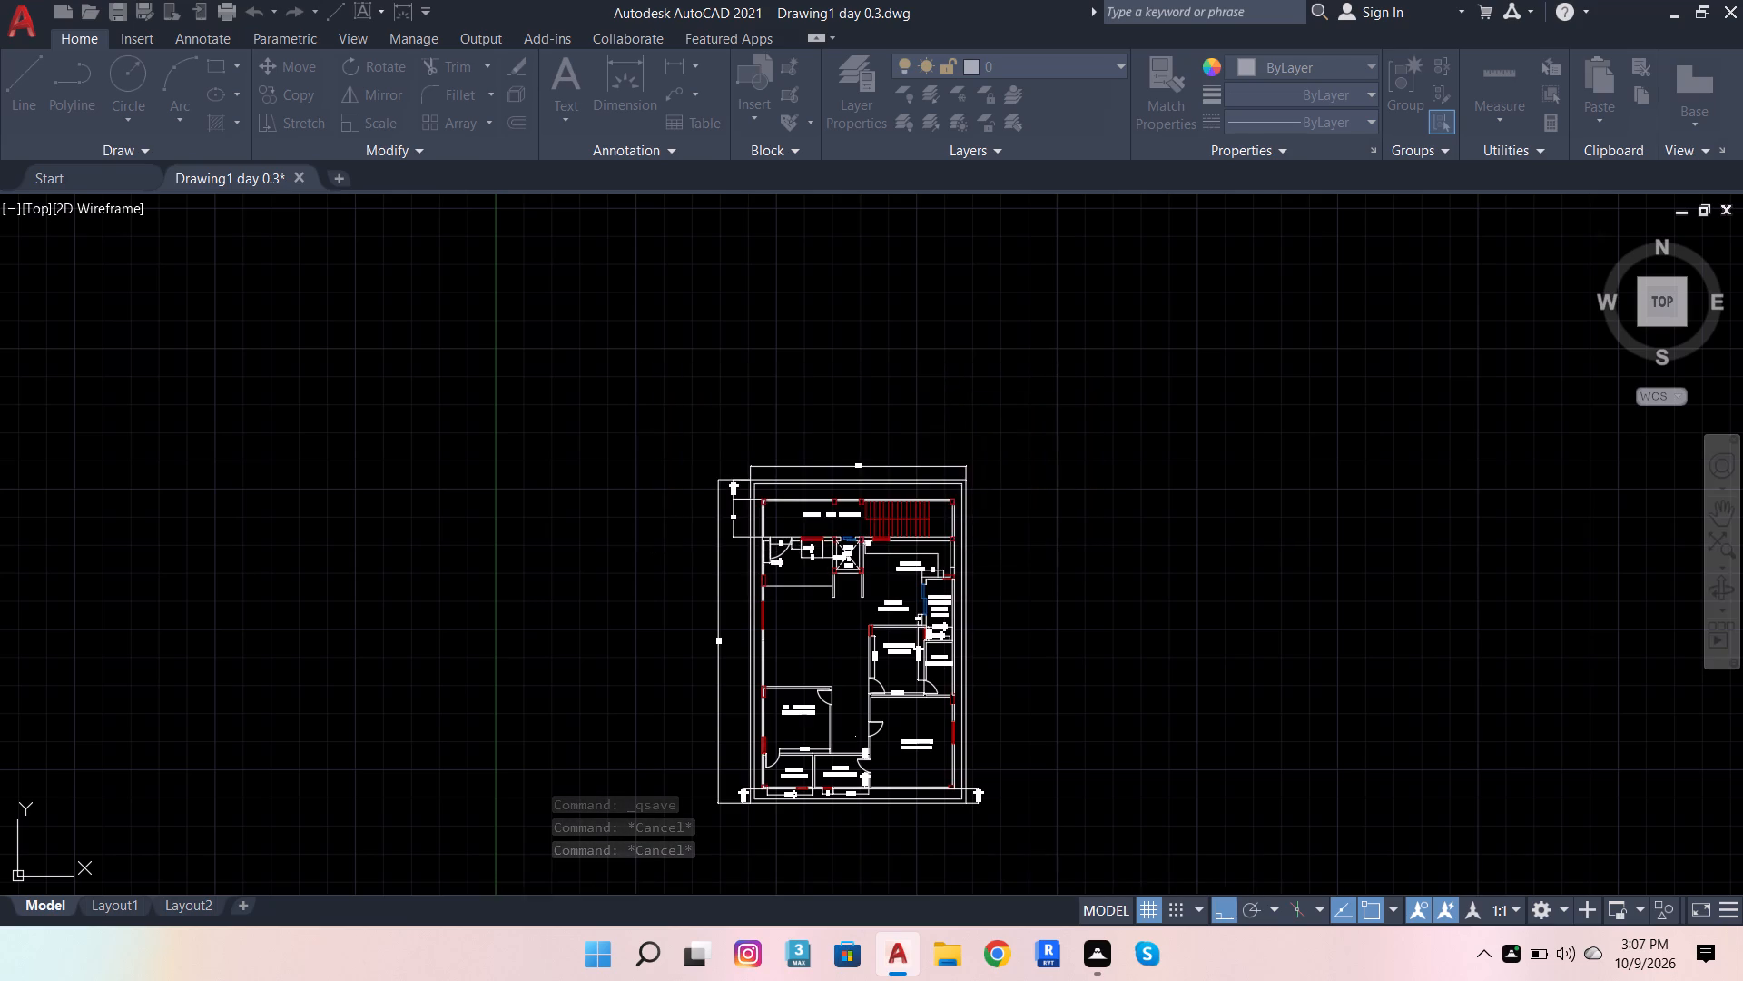